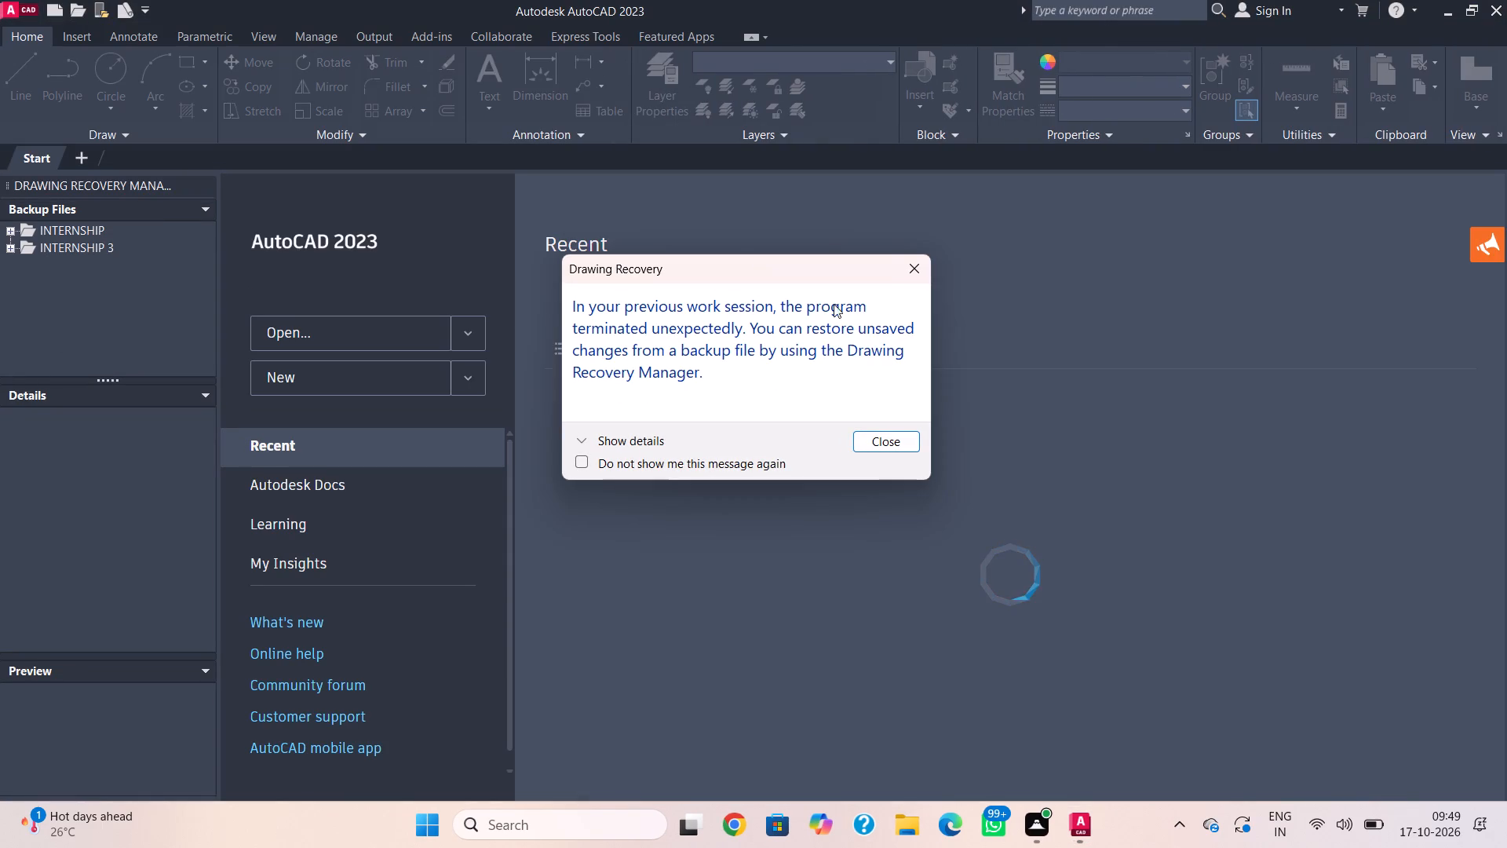
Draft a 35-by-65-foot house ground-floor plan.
Dismiss the drawing recovery notice and start a new drawing from the acadiso.dwt template.
click(914, 276)
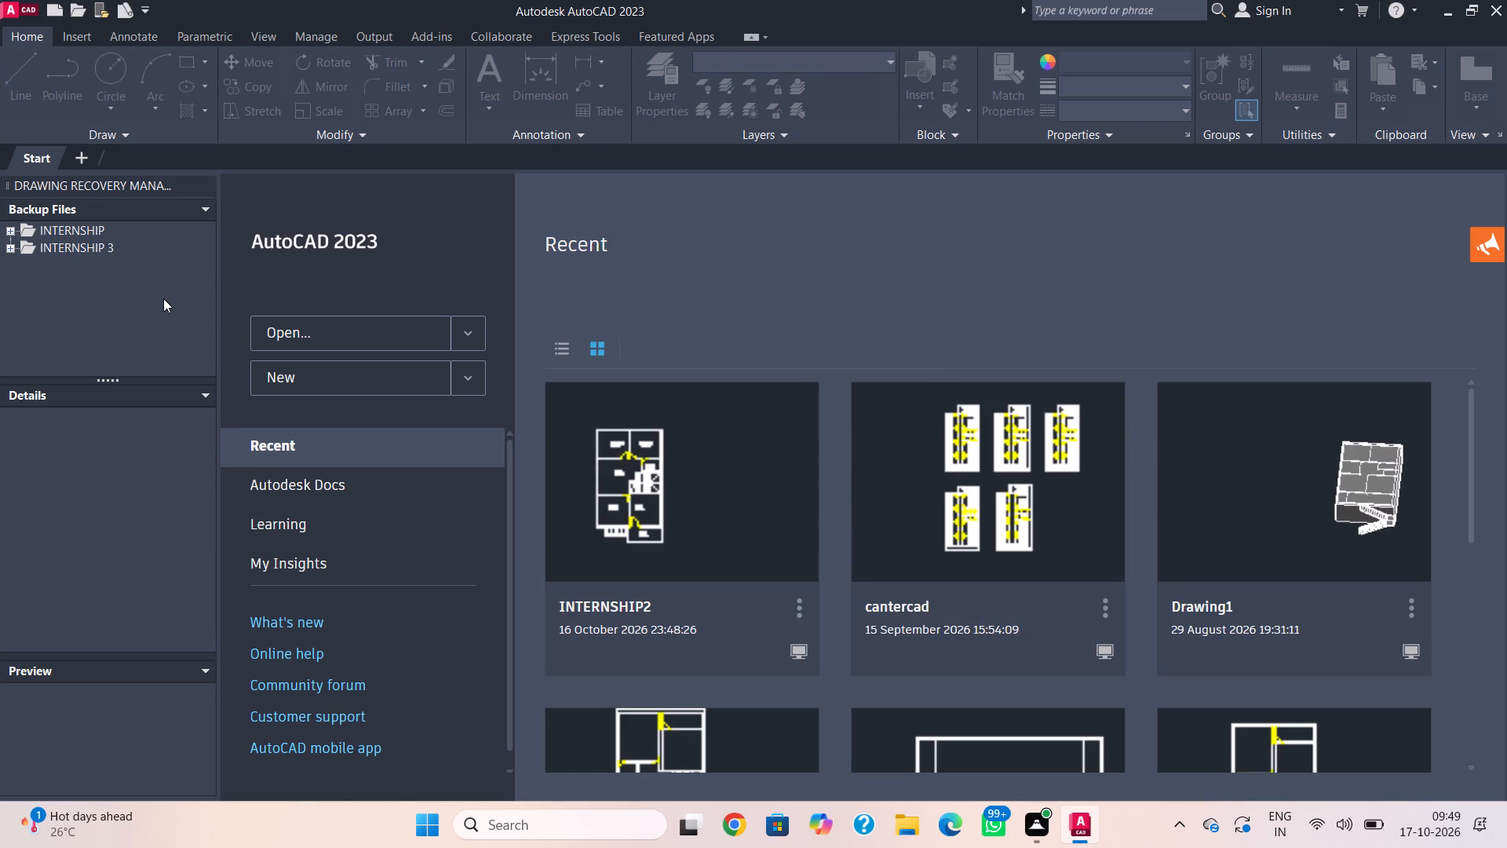
click(311, 384)
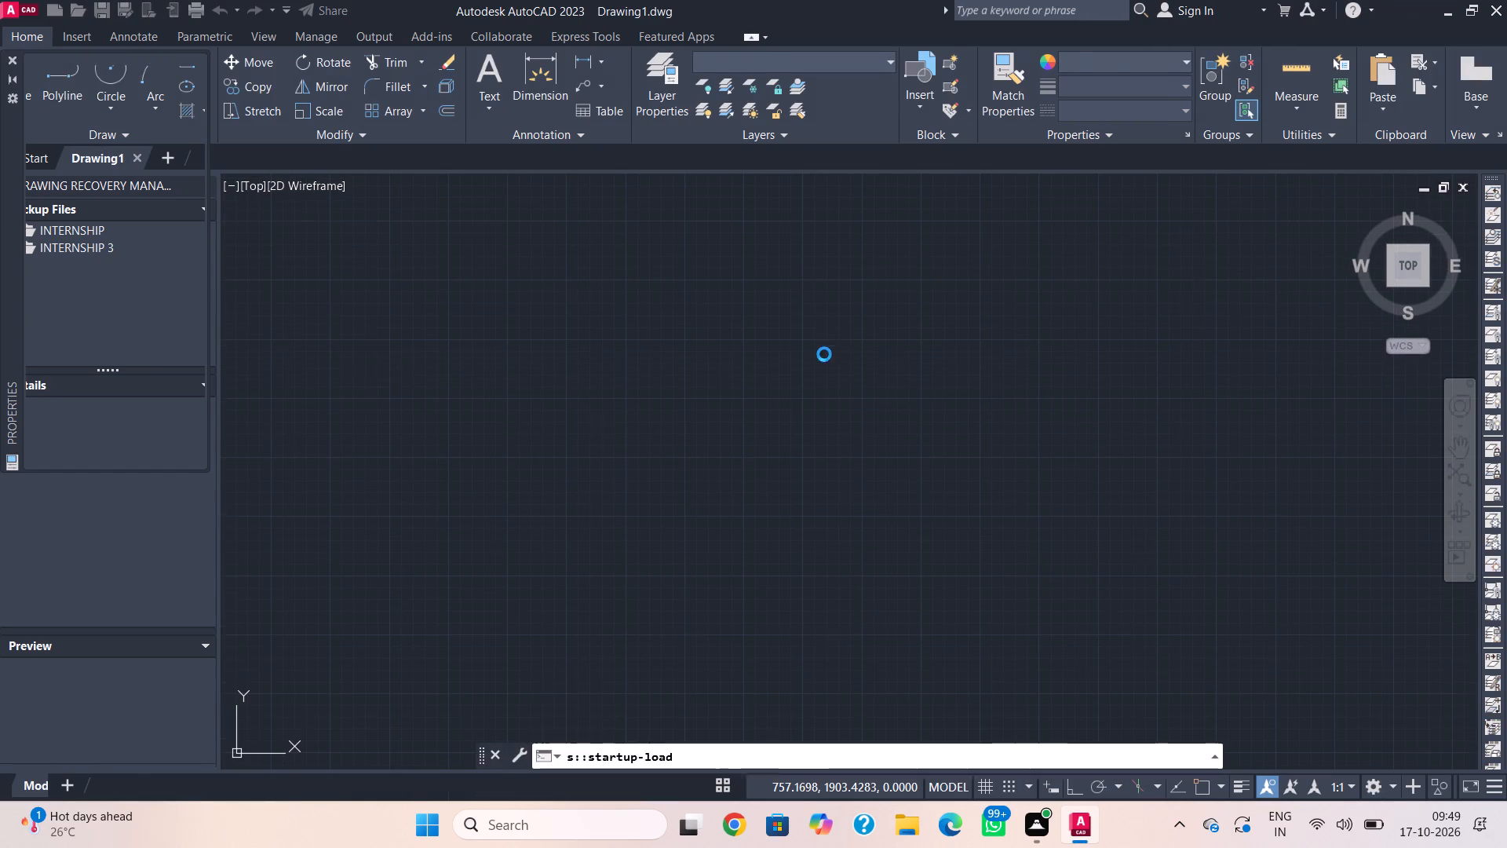
Close the Properties and Drawing Recovery Manager palettes to free the drawing area.
click(13, 62)
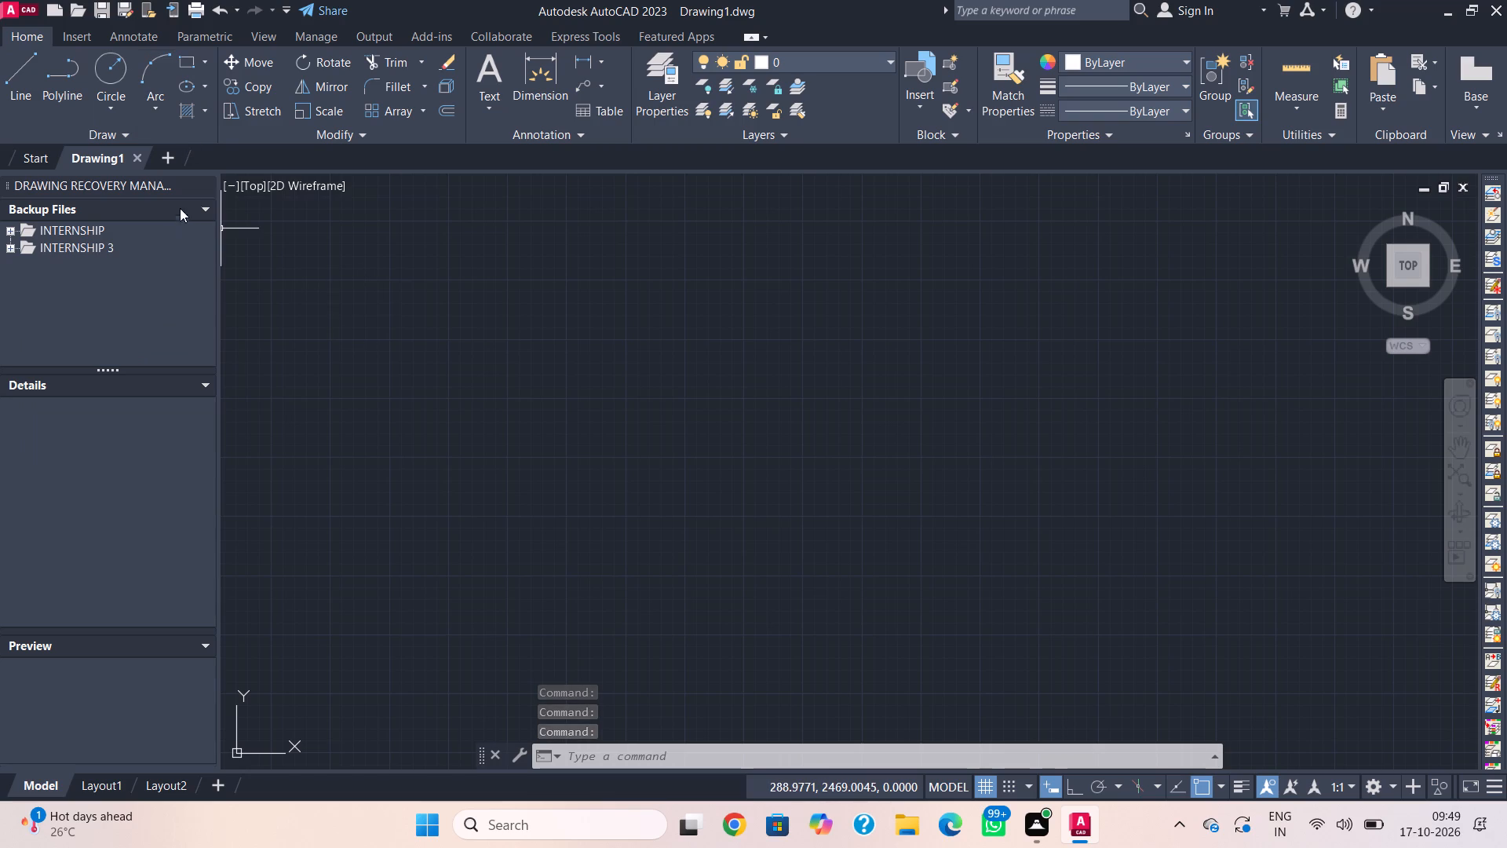
click(204, 184)
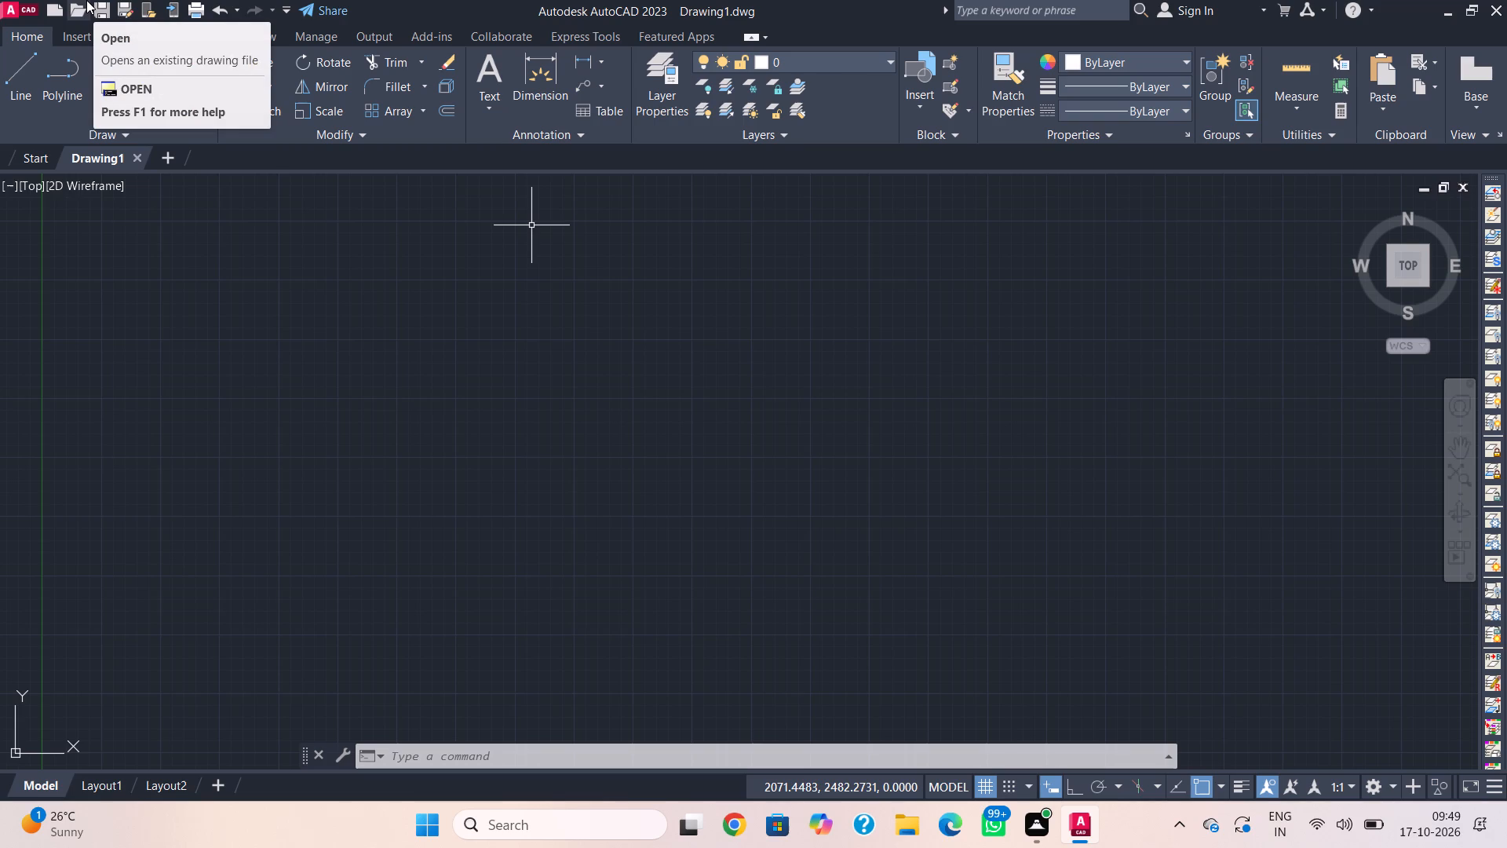
Configure the drawing units to Architectural length type with an insertion scale in feet.
text(un)
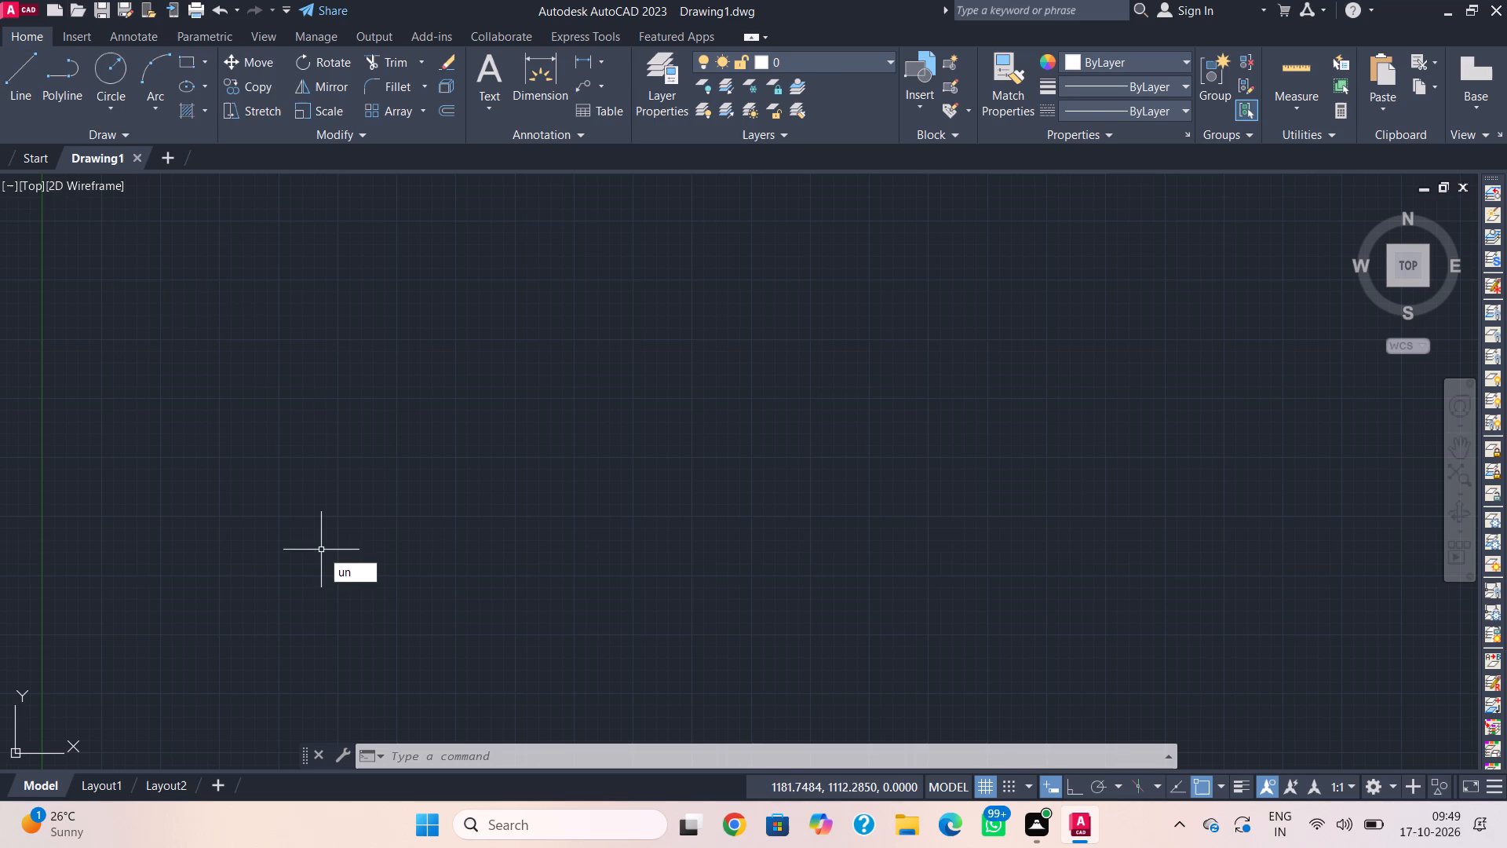
key(space)
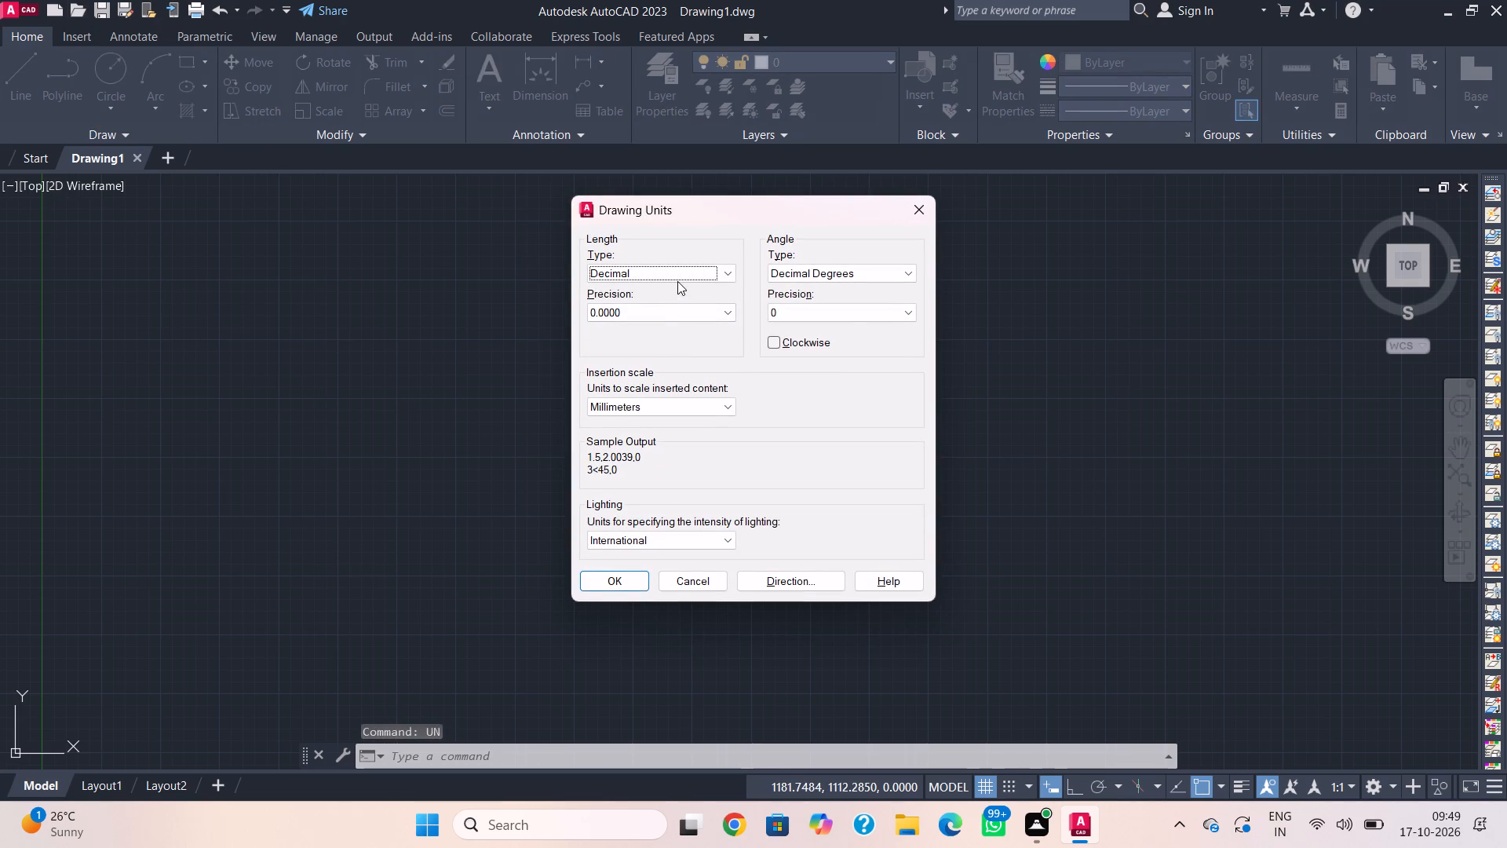
click(667, 401)
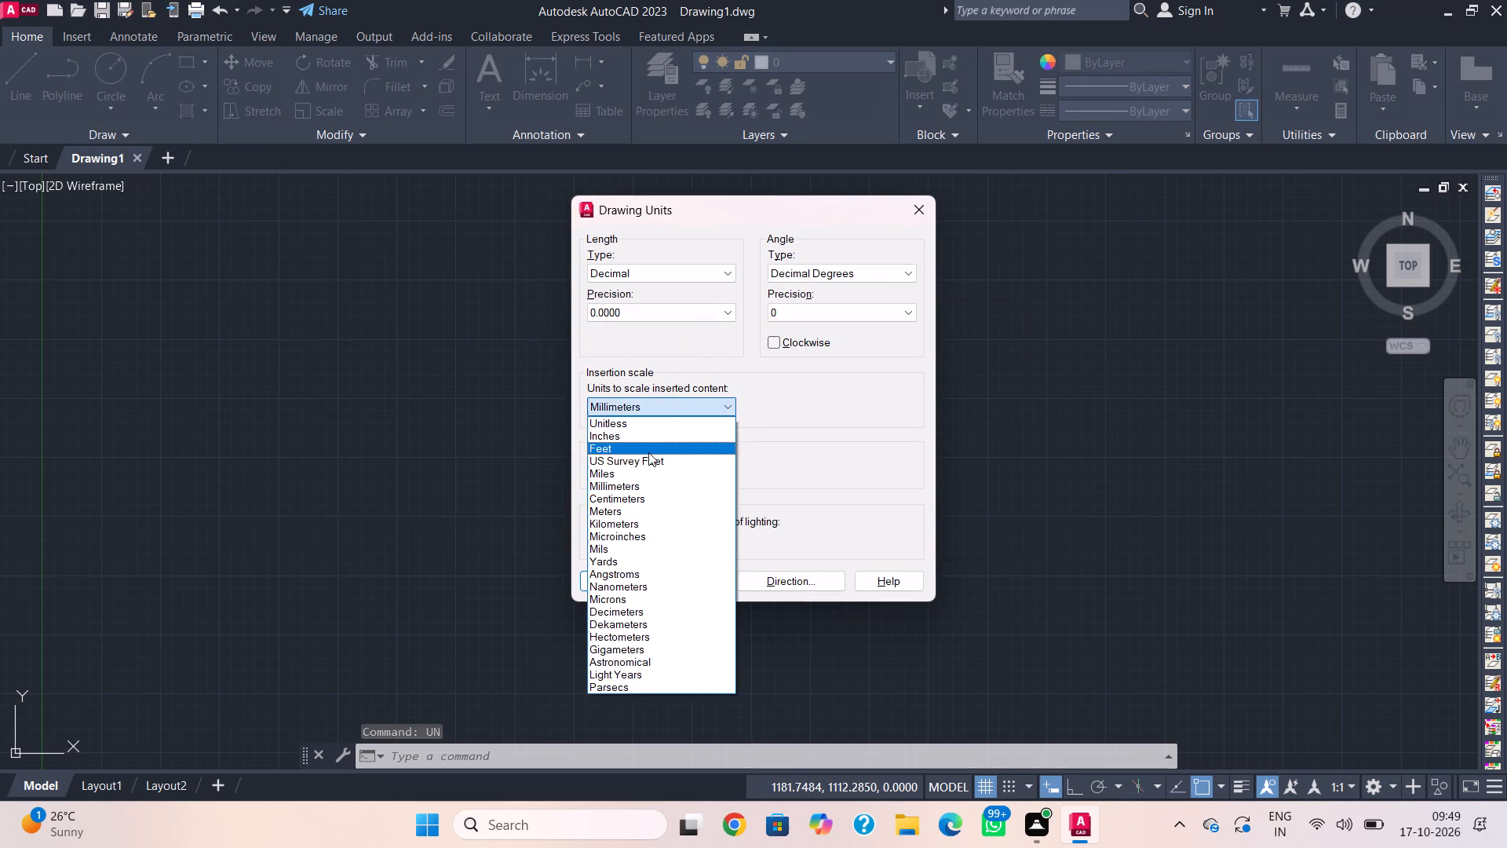
click(648, 452)
click(667, 267)
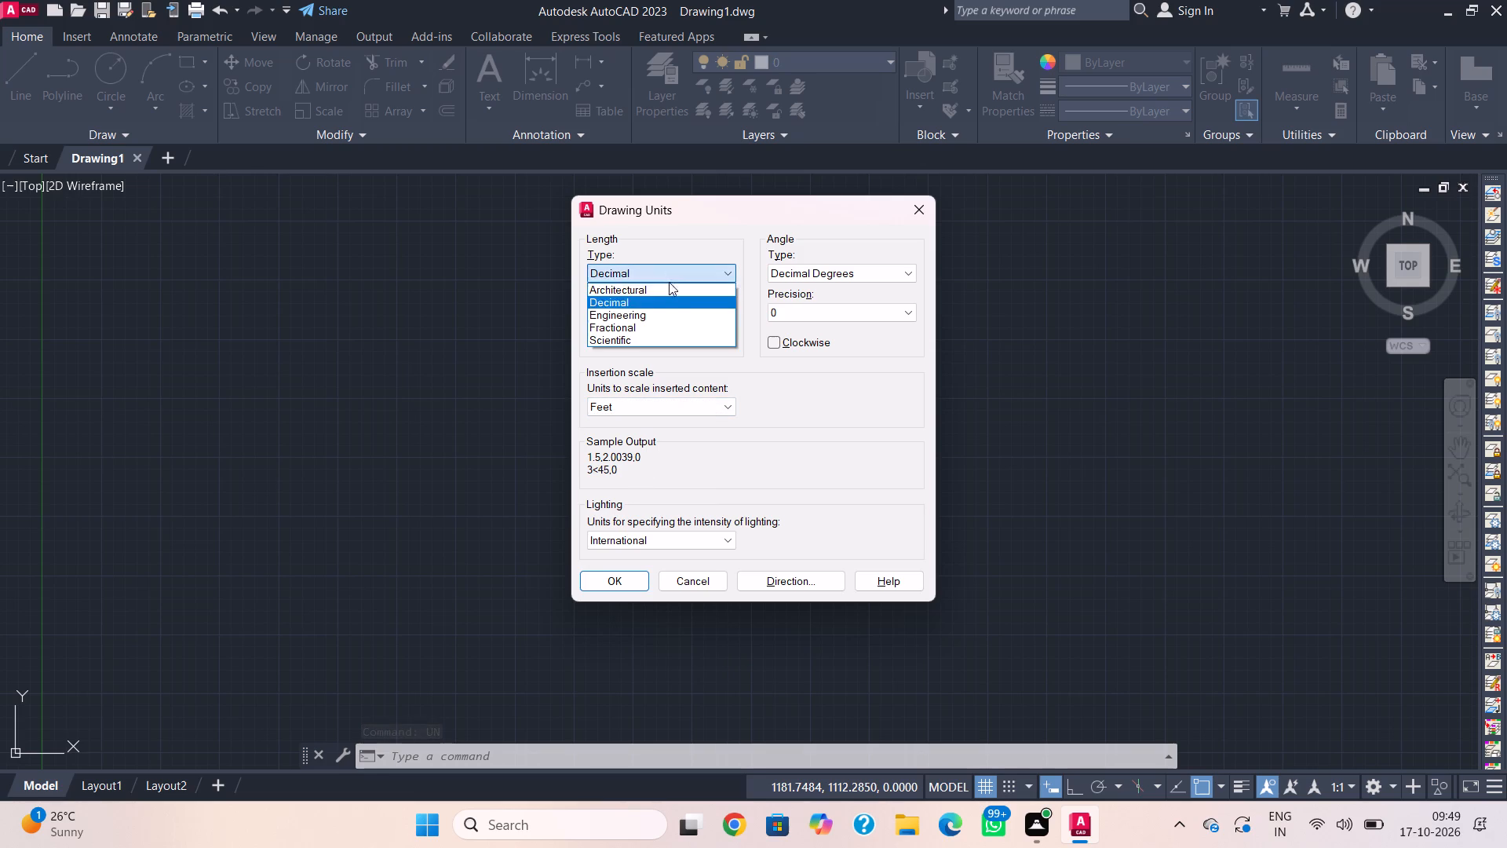
click(665, 311)
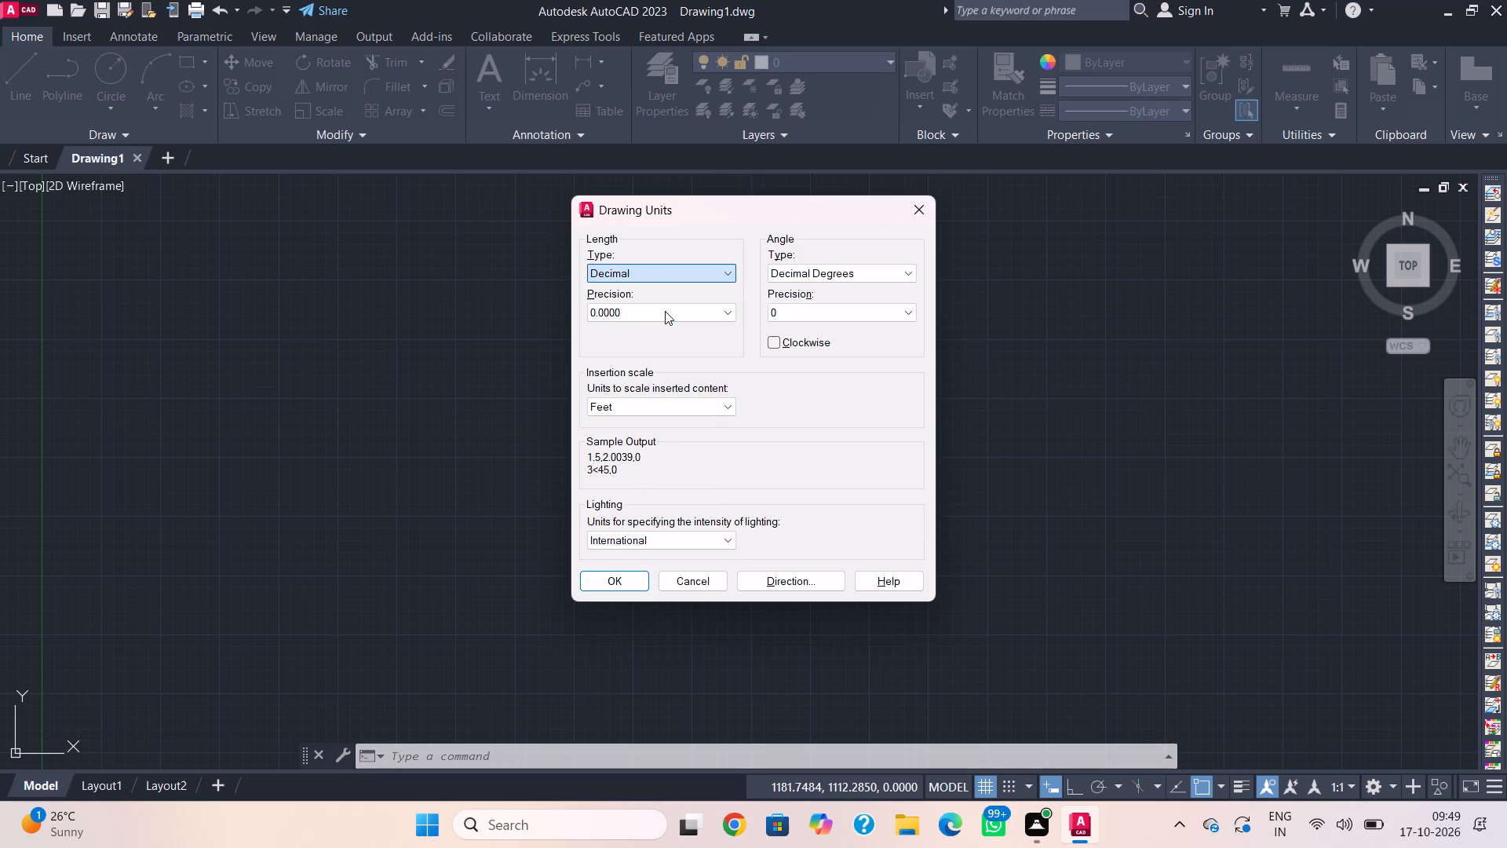
click(630, 272)
click(627, 290)
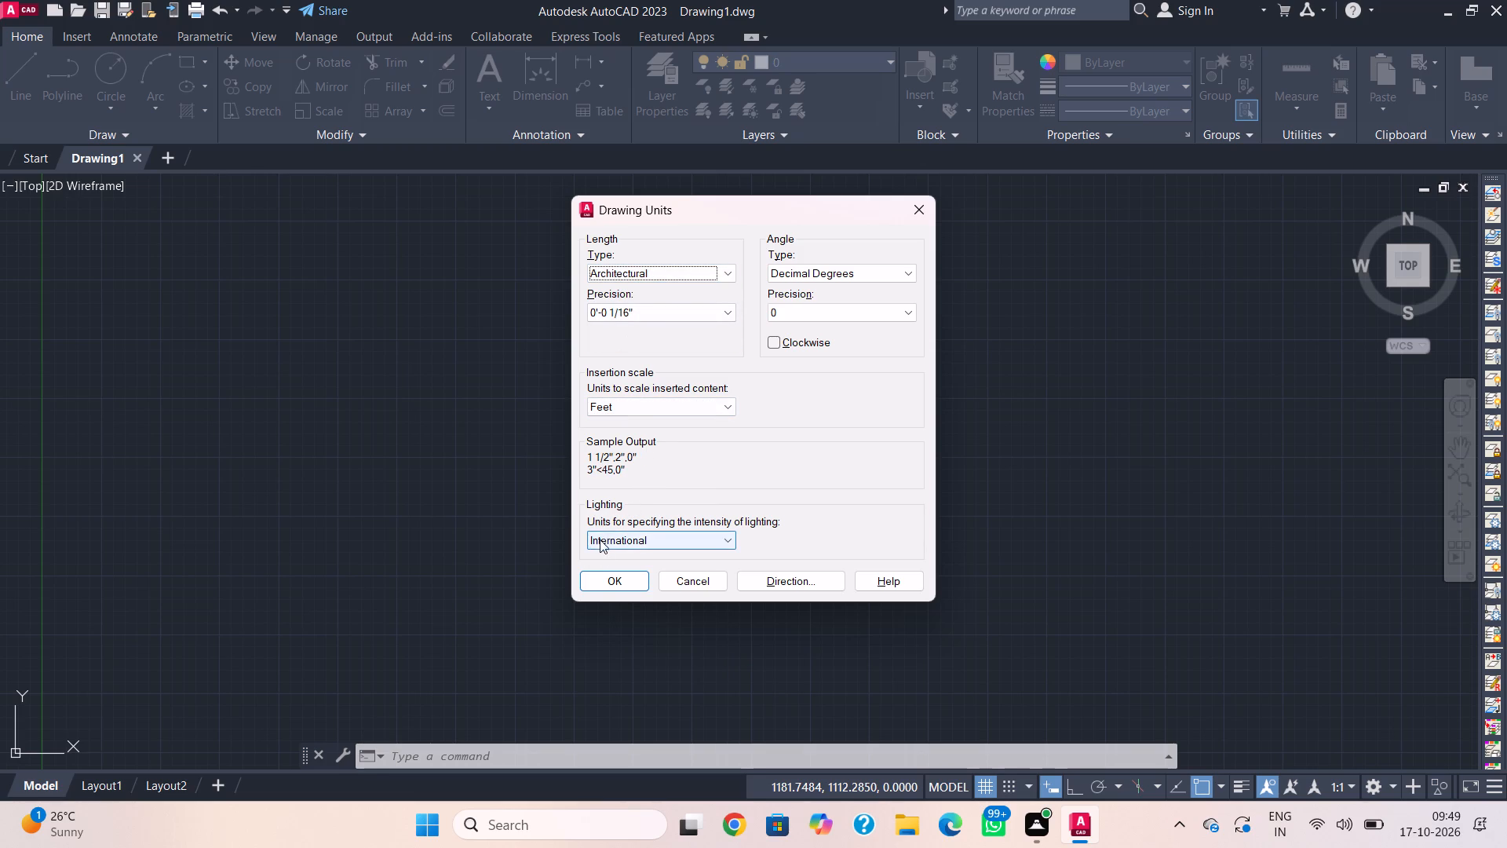
click(596, 576)
click(826, 459)
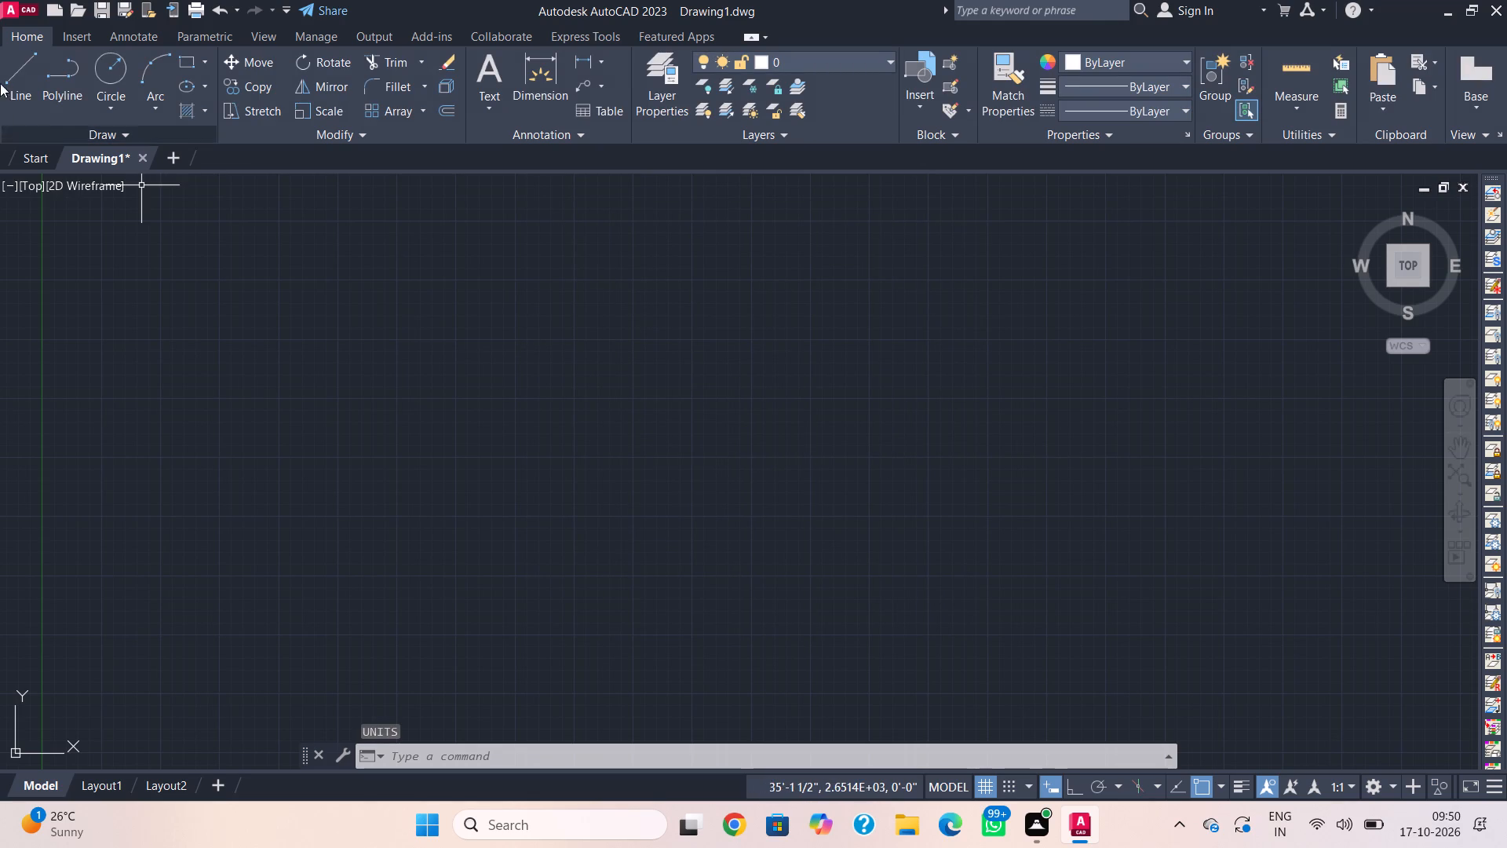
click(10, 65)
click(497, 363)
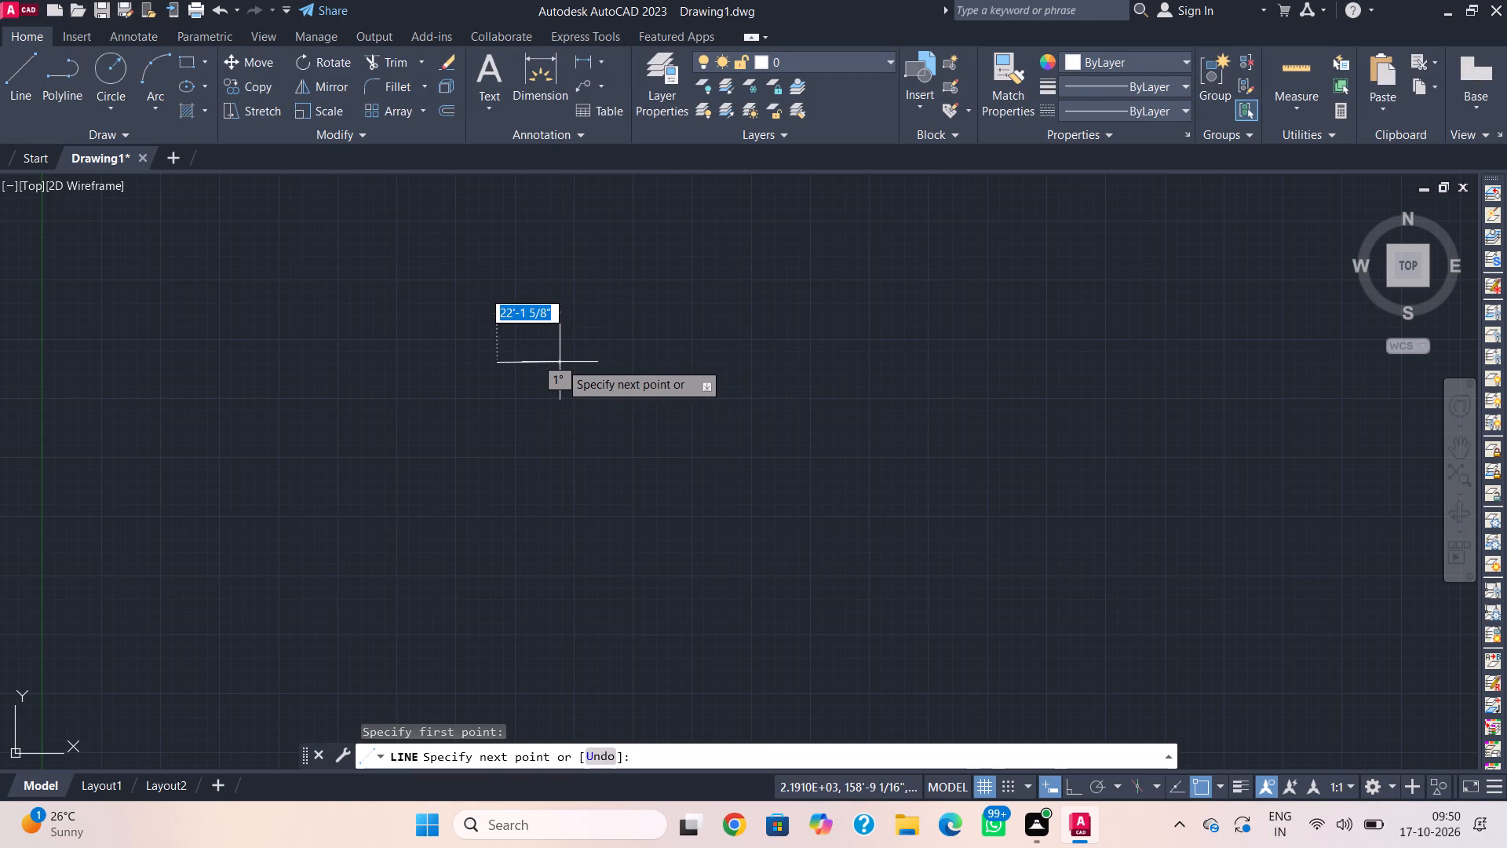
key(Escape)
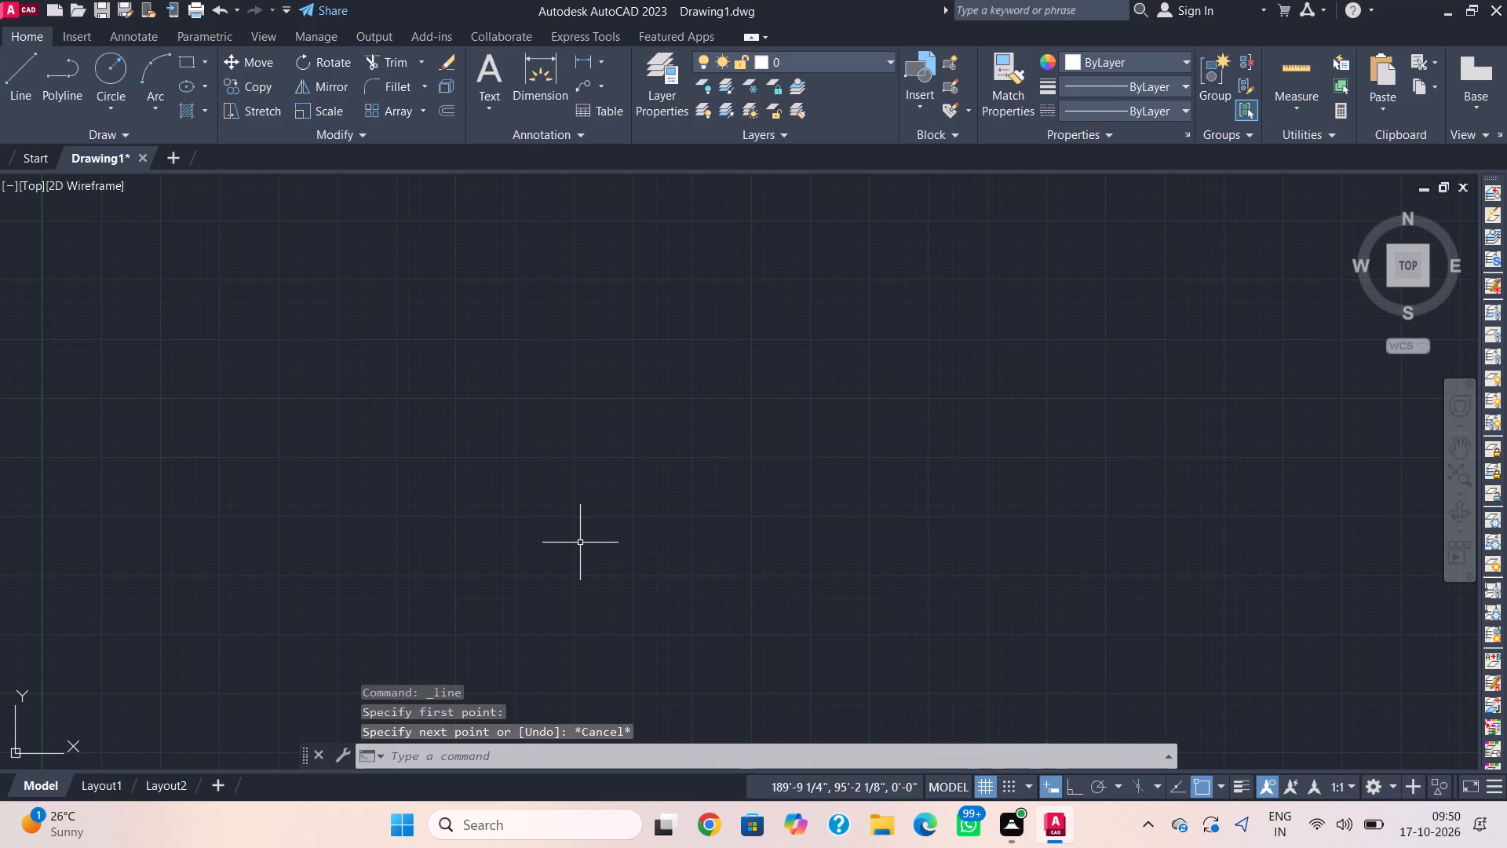
Draw a closed rectangle of lines 35' wide and 65' high with Ortho on.
text(l)
key(space)
click(523, 303)
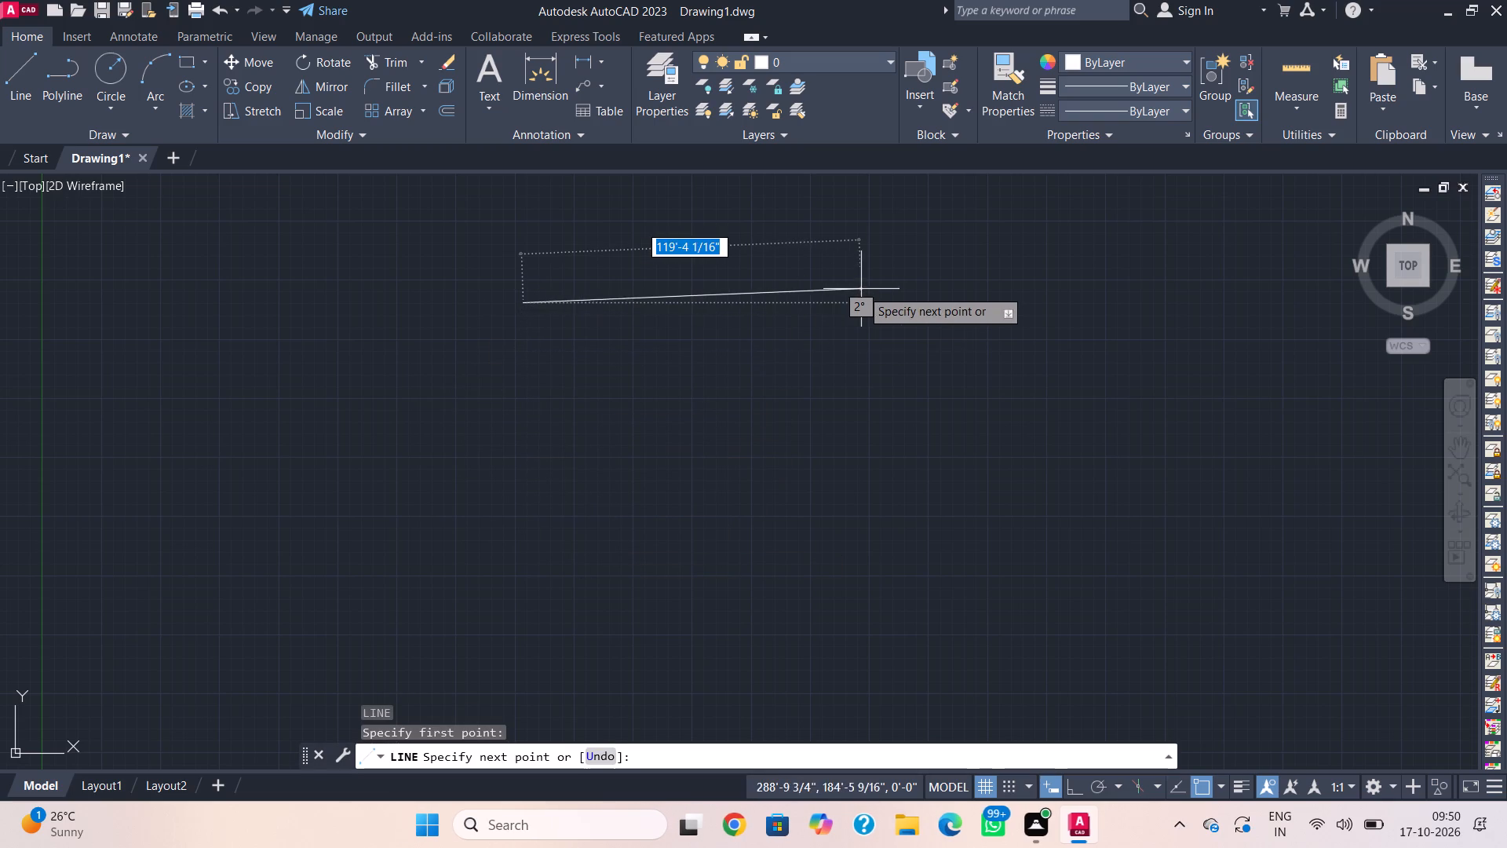
key(F8)
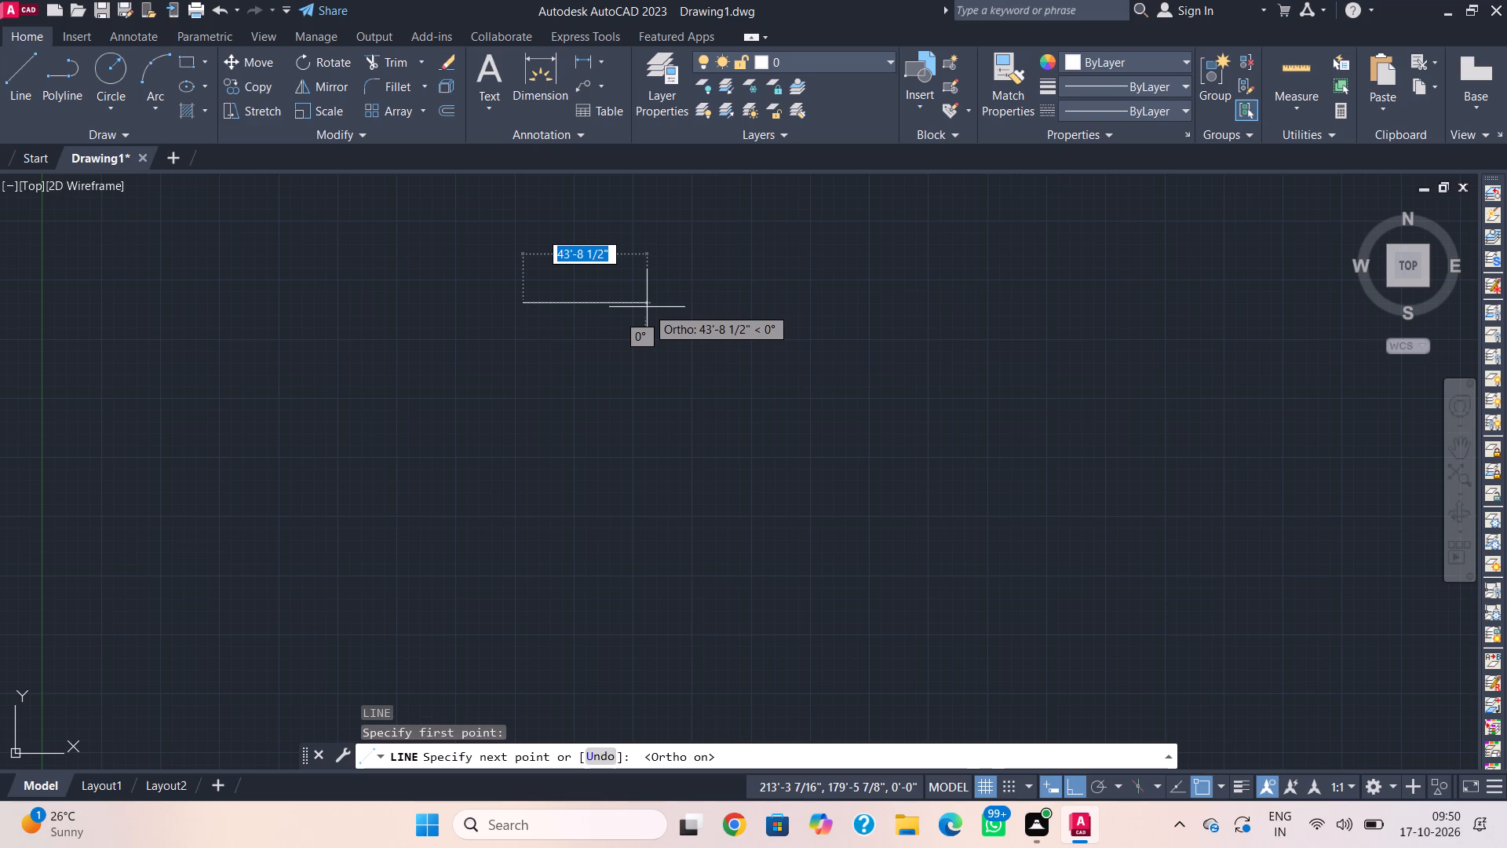
text(35)
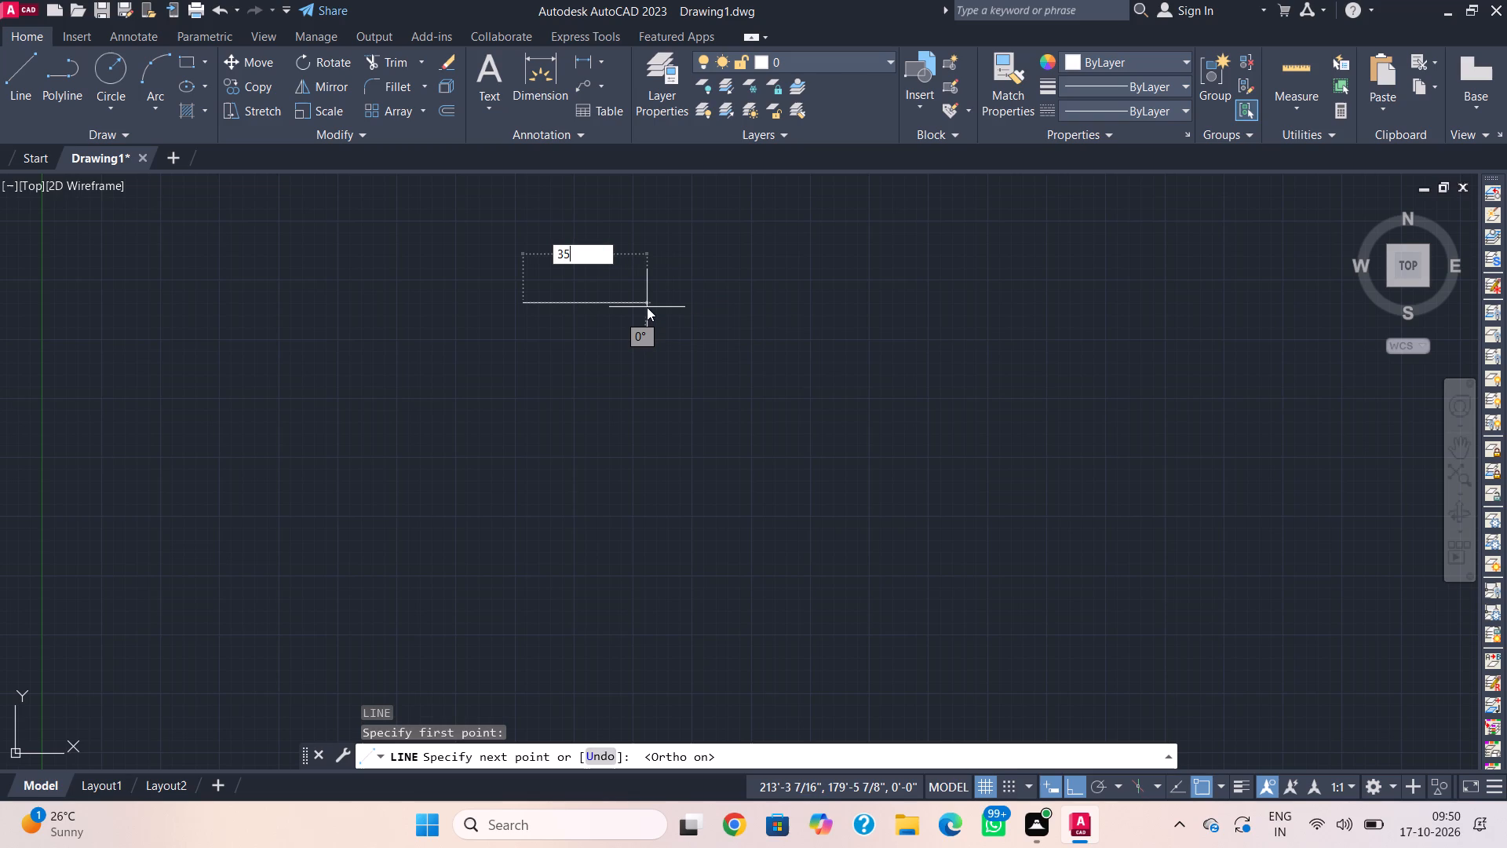
key(apostrophe)
key(Return)
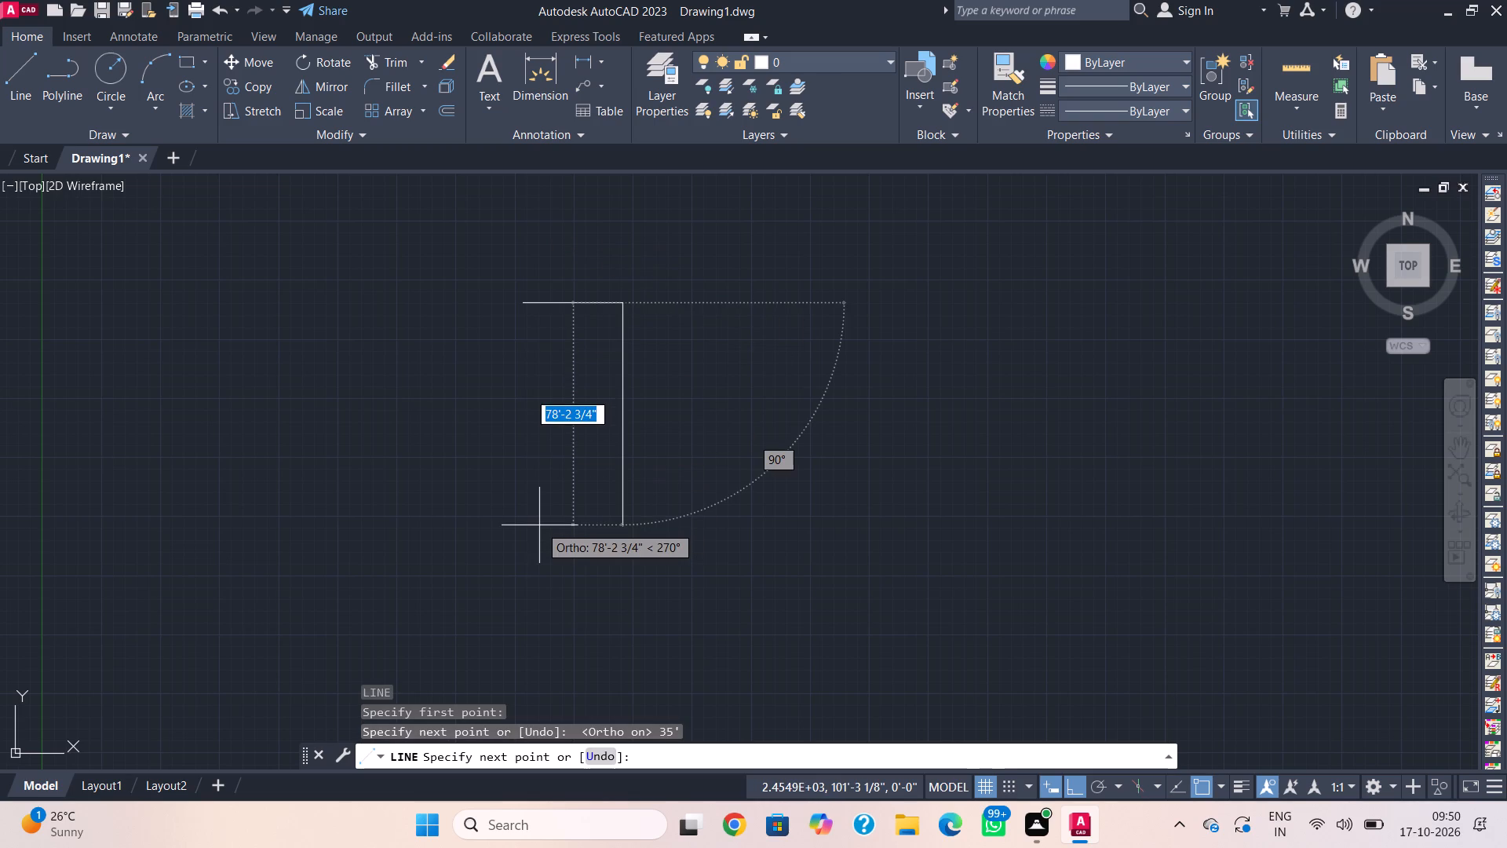
key(3)
key(BackSpace)
text(65')
key(Return)
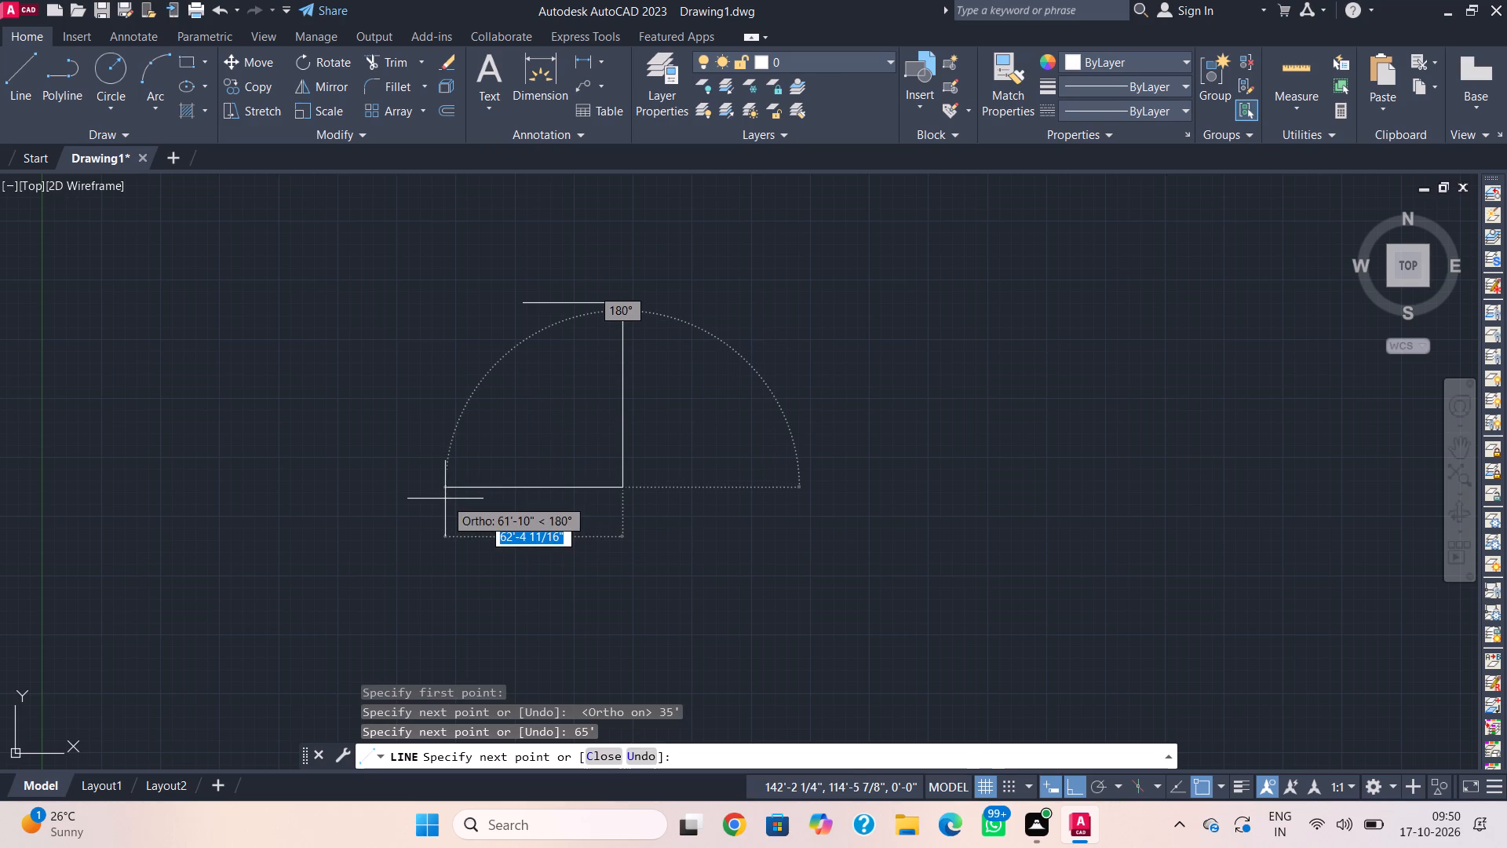
text(35')
key(Return)
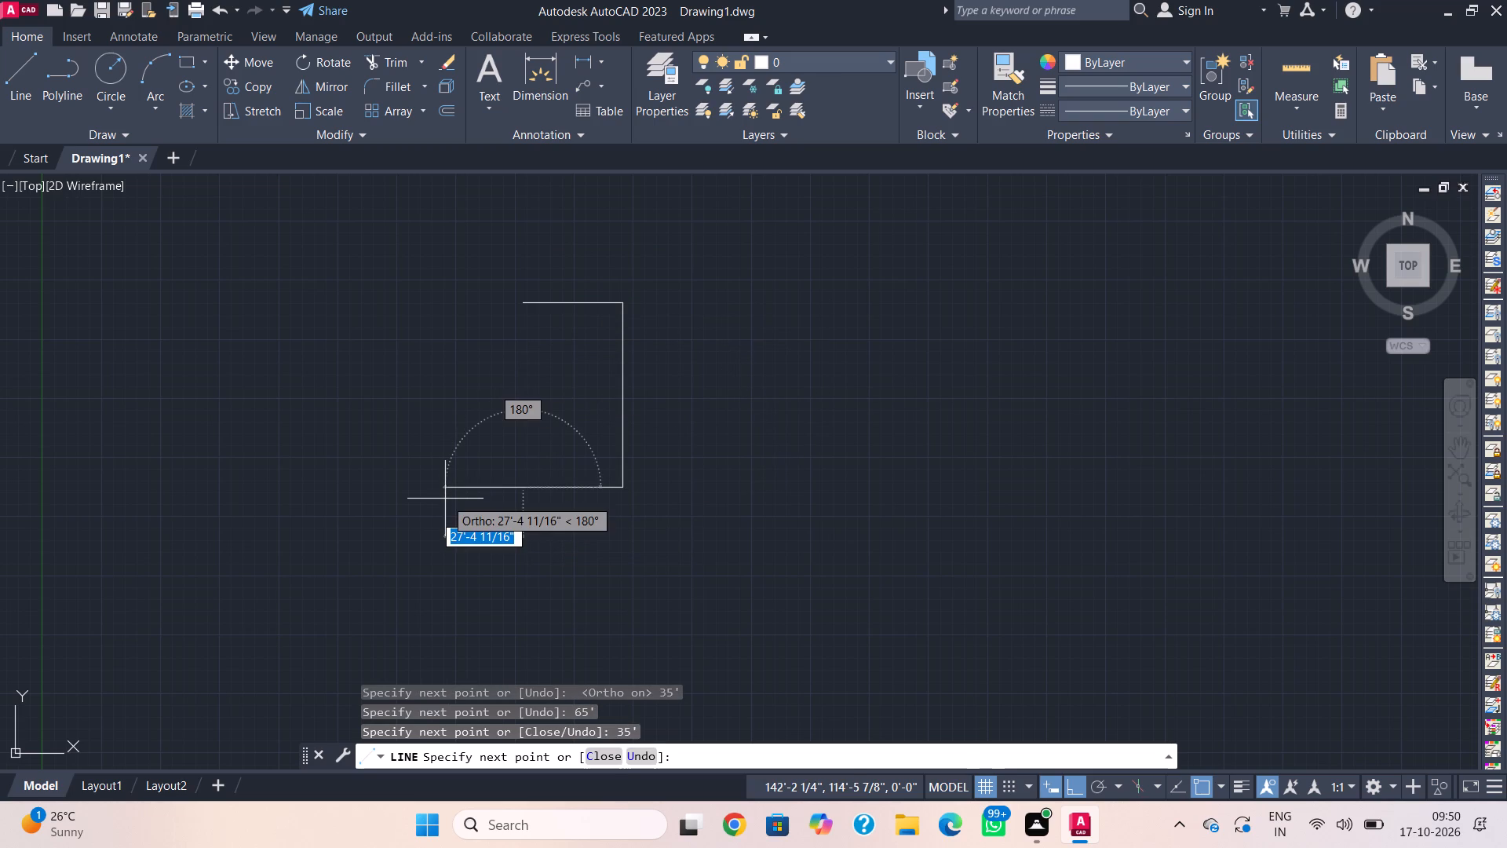
text(65')
key(Return)
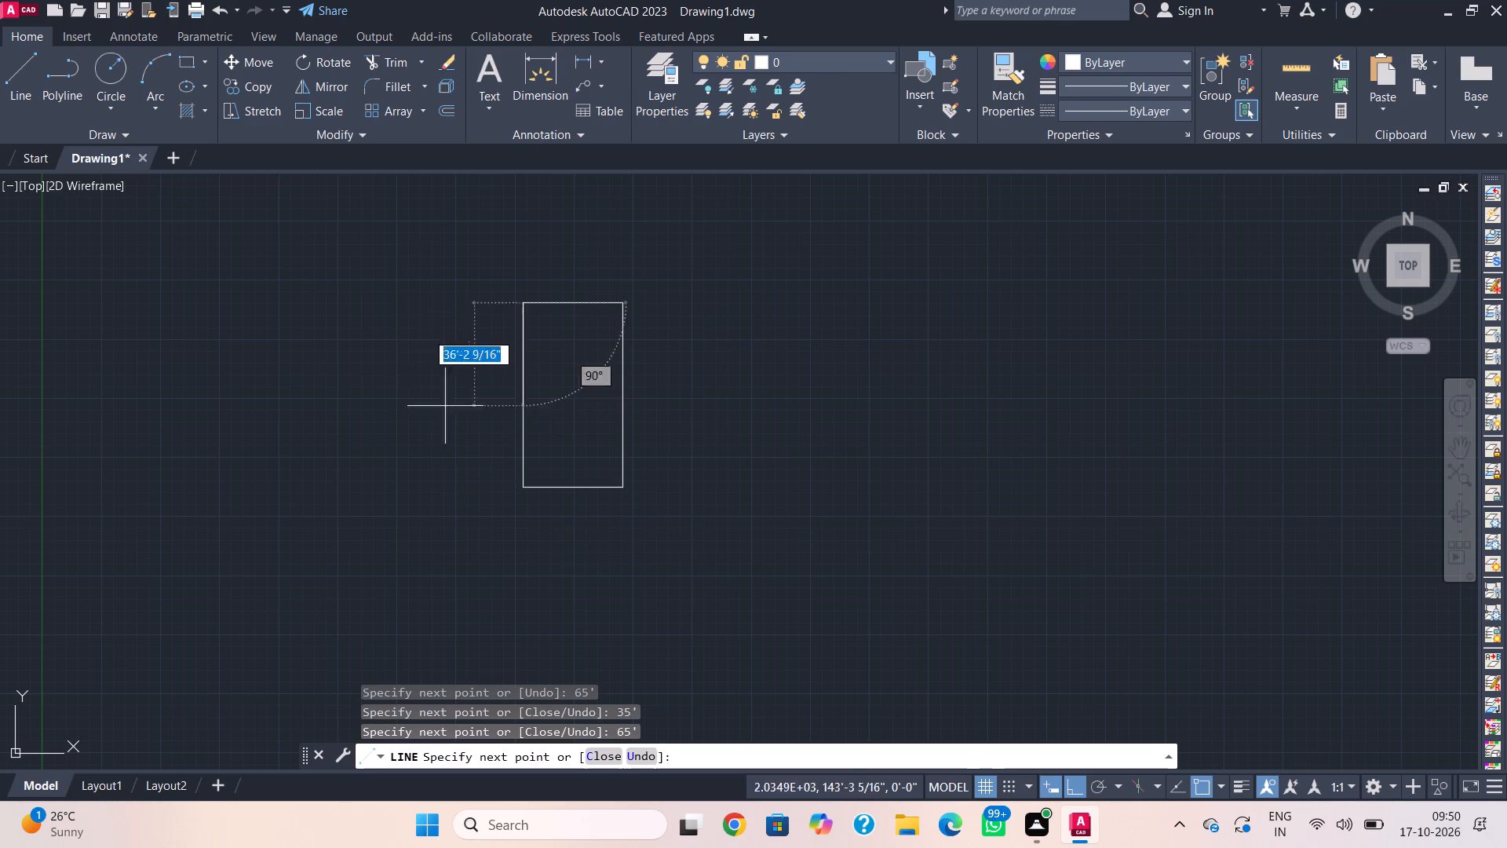
key(Escape)
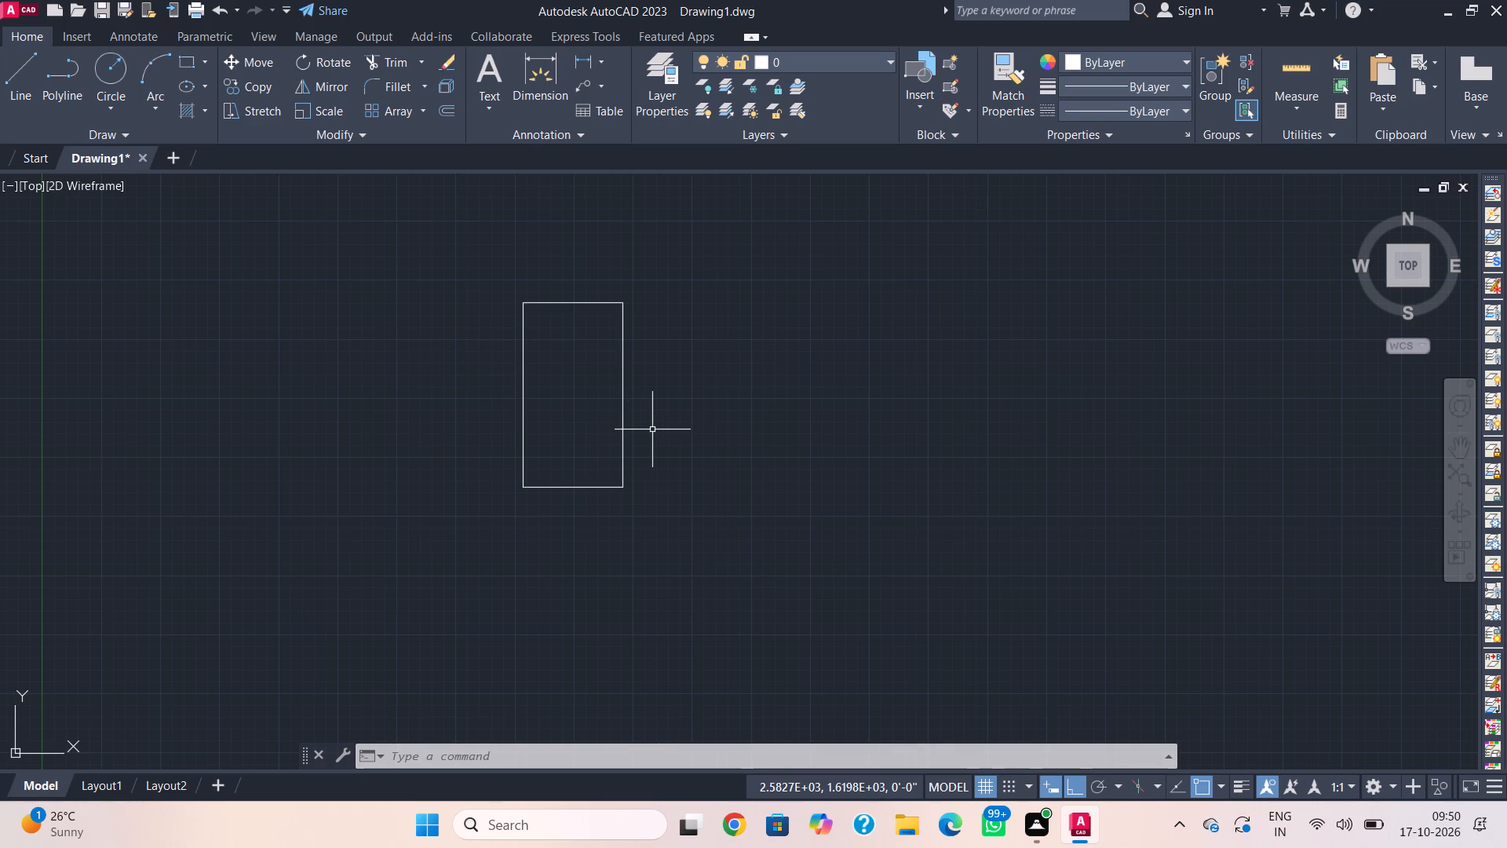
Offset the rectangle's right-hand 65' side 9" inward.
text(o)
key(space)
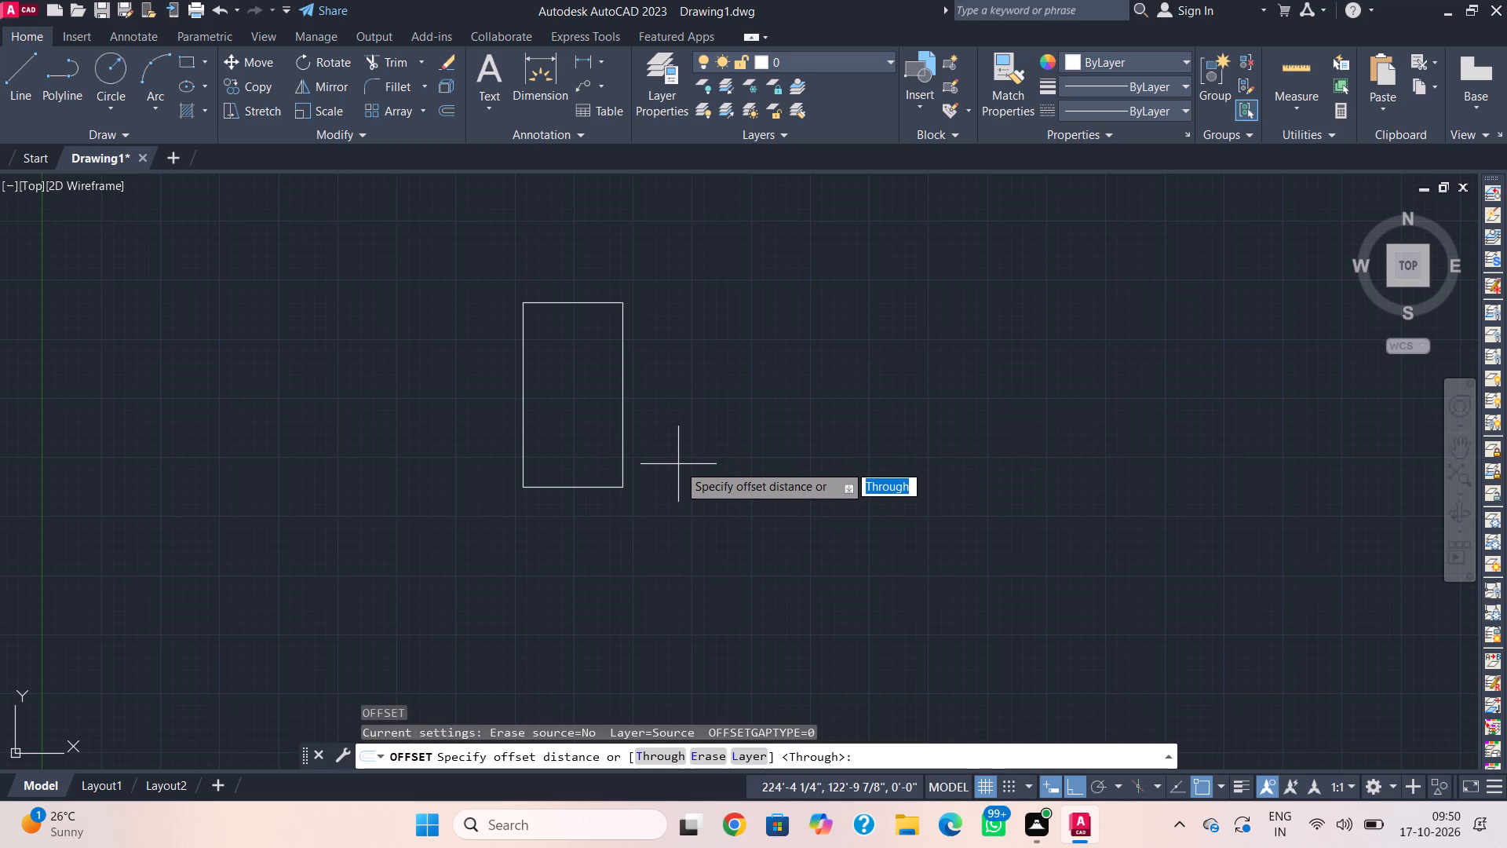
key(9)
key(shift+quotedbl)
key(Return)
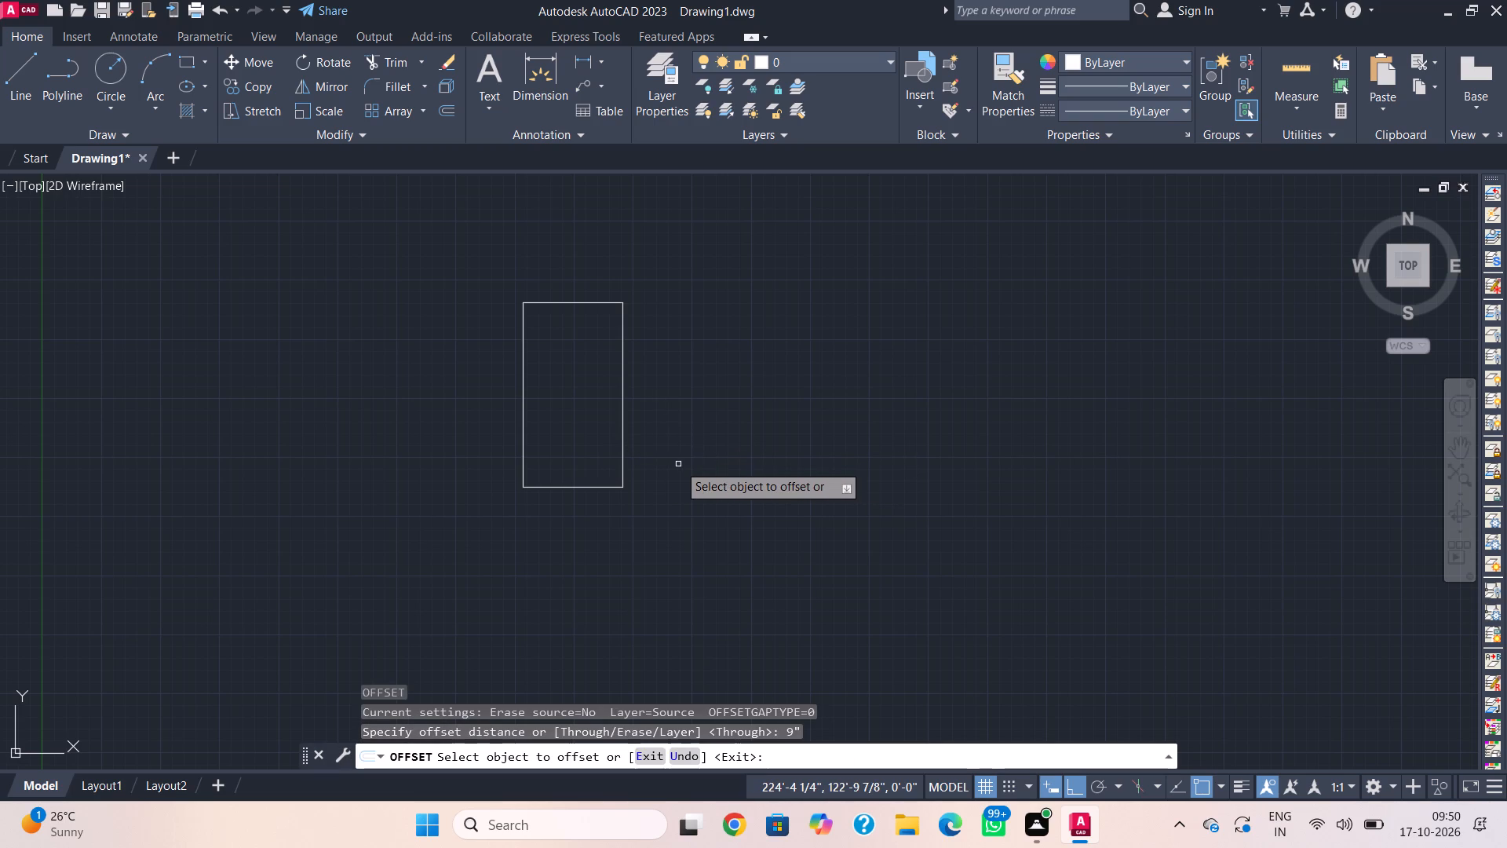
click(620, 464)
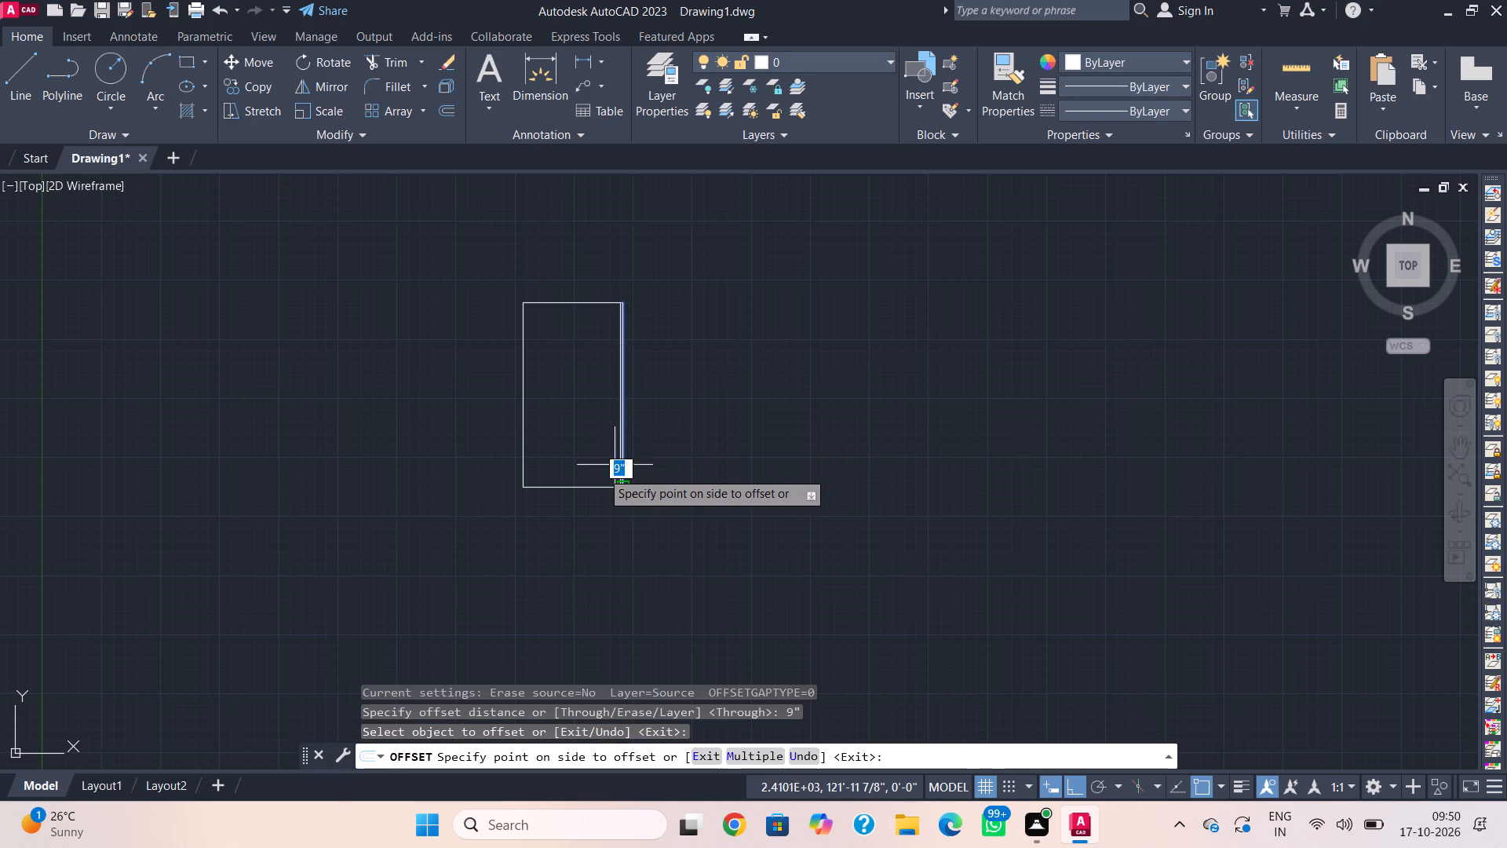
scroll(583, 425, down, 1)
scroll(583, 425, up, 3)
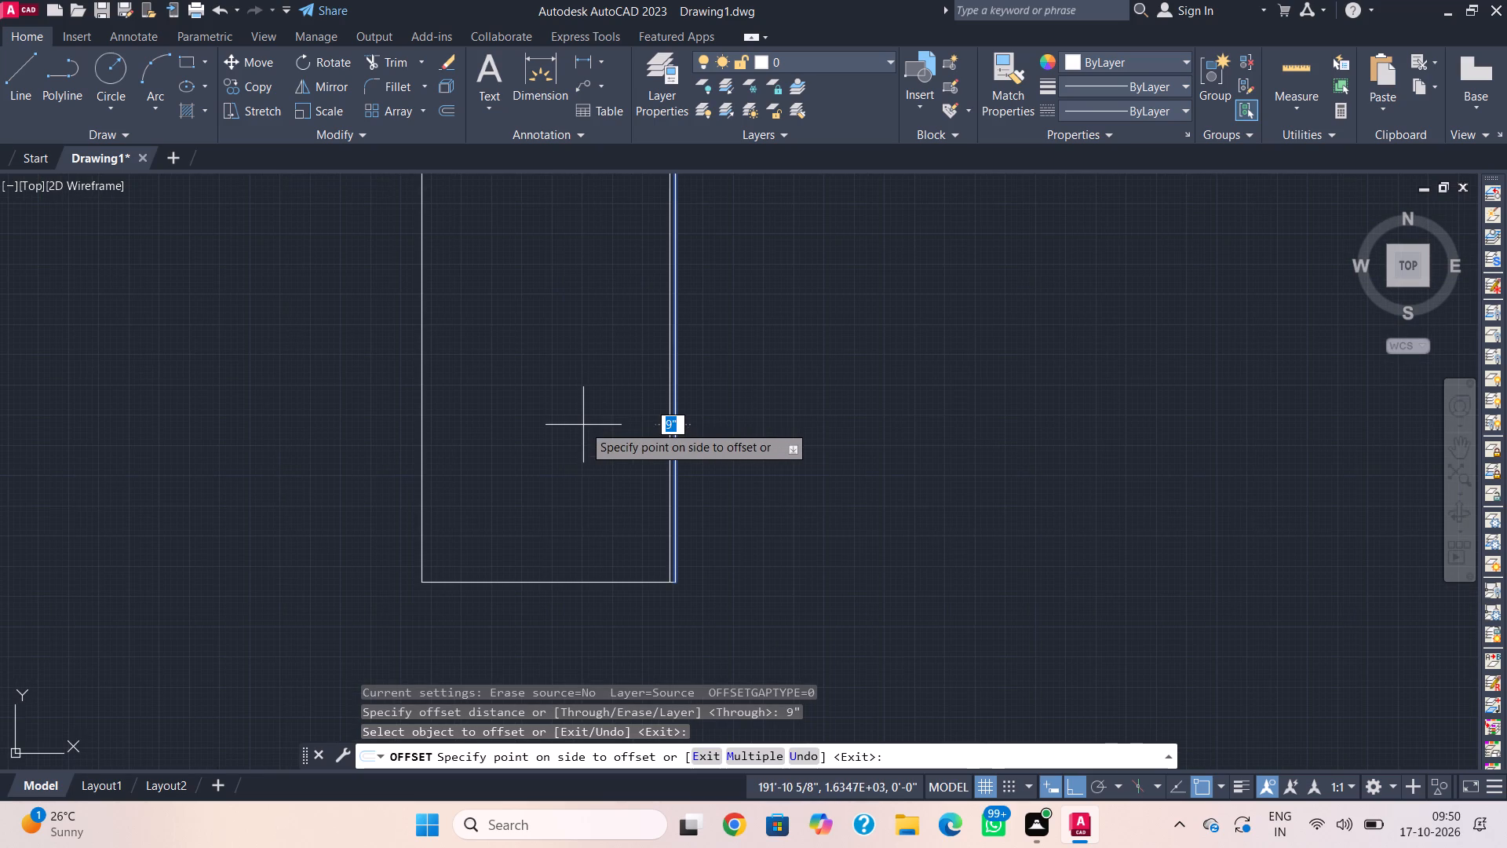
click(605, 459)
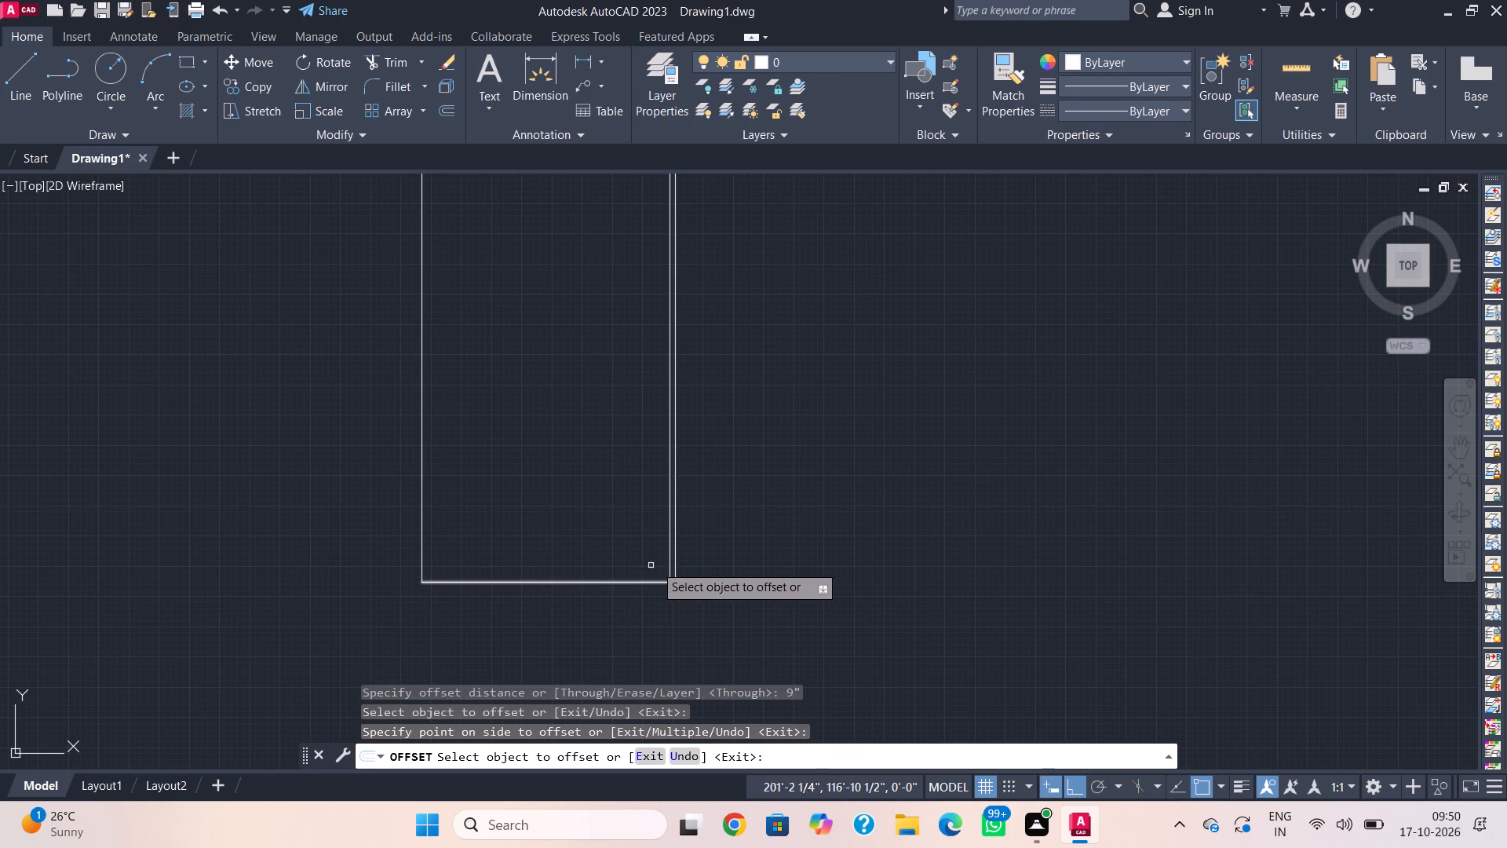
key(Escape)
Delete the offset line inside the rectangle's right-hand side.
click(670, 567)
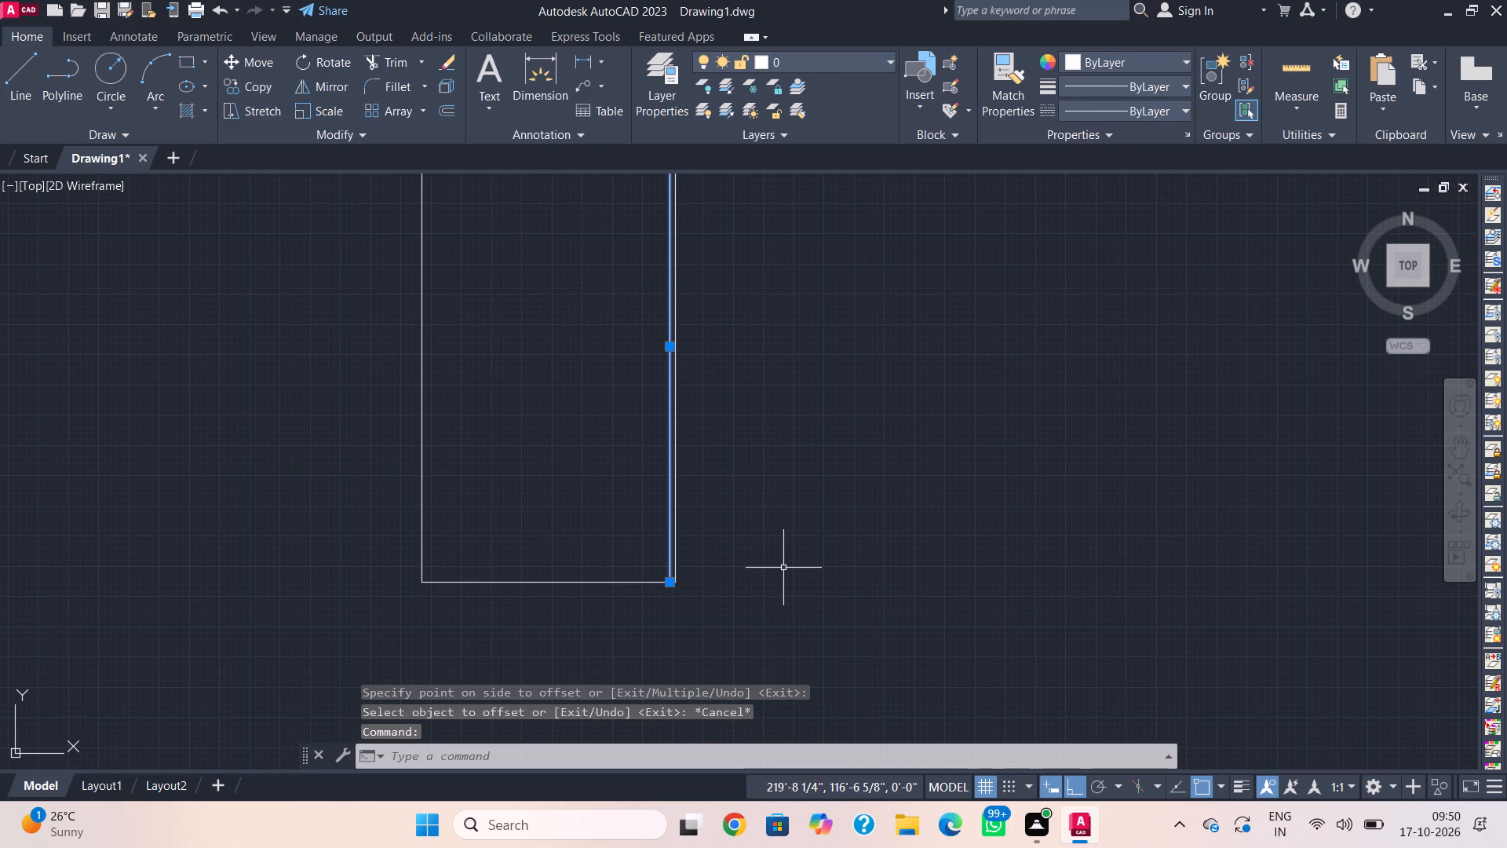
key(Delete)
Join the rectangle's four lines into a single polyline.
scroll(778, 621, down, 1)
middle_drag(782, 635, 786, 664)
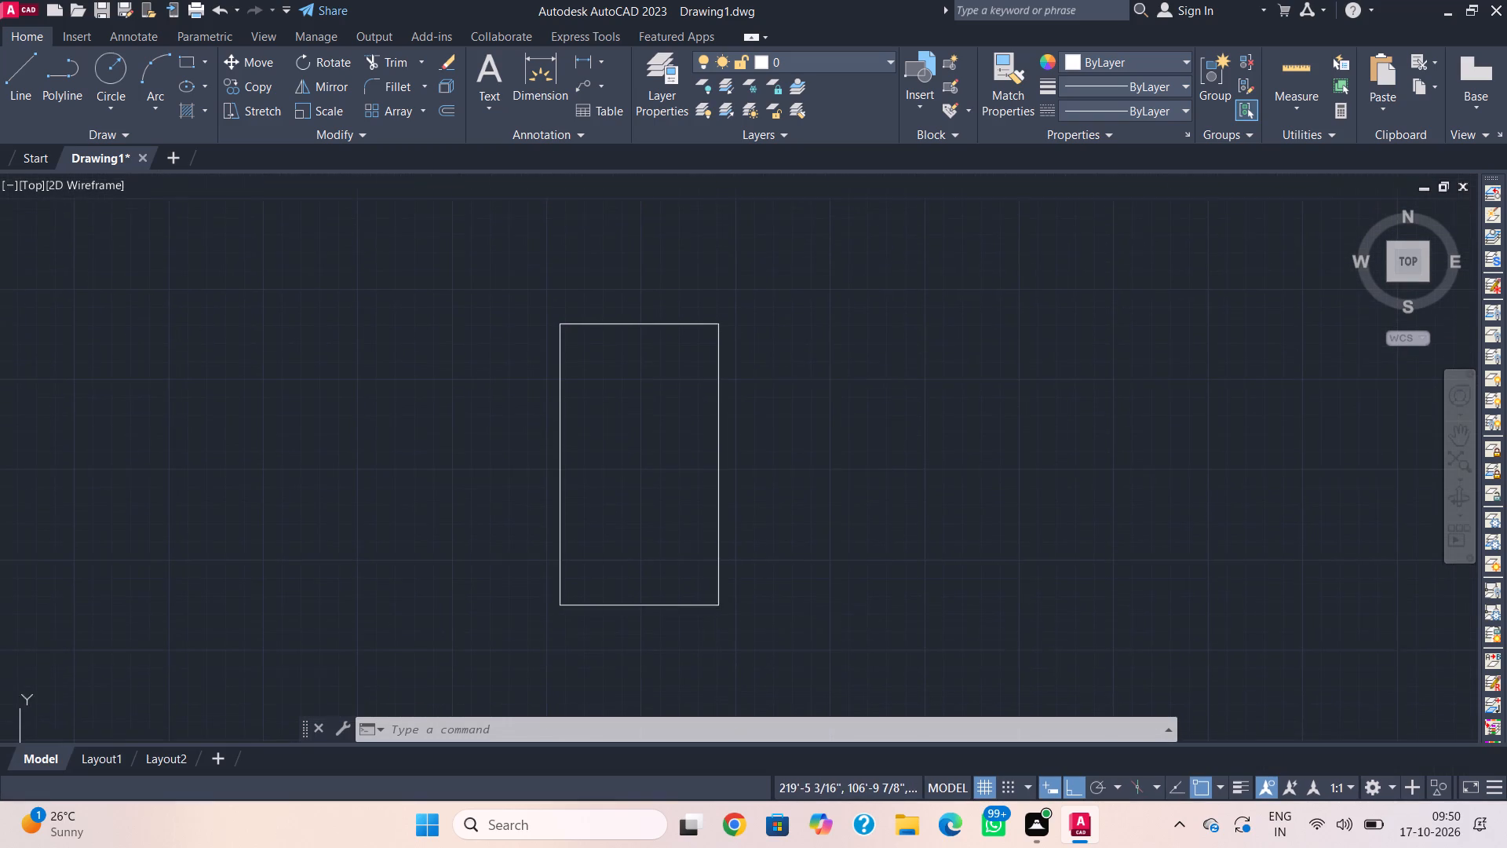
click(801, 289)
click(403, 636)
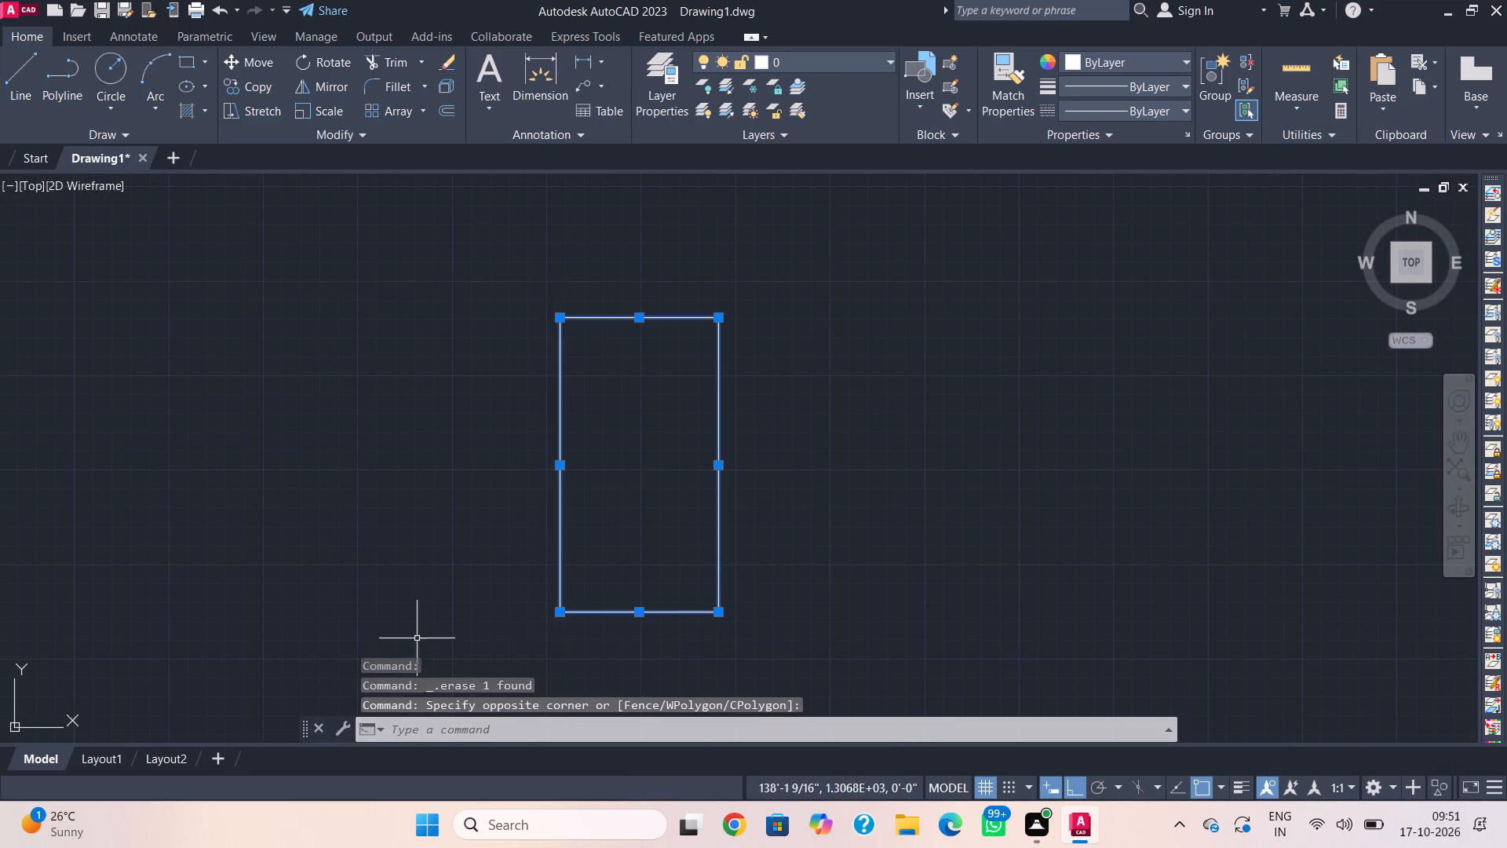
text(jo)
click(654, 687)
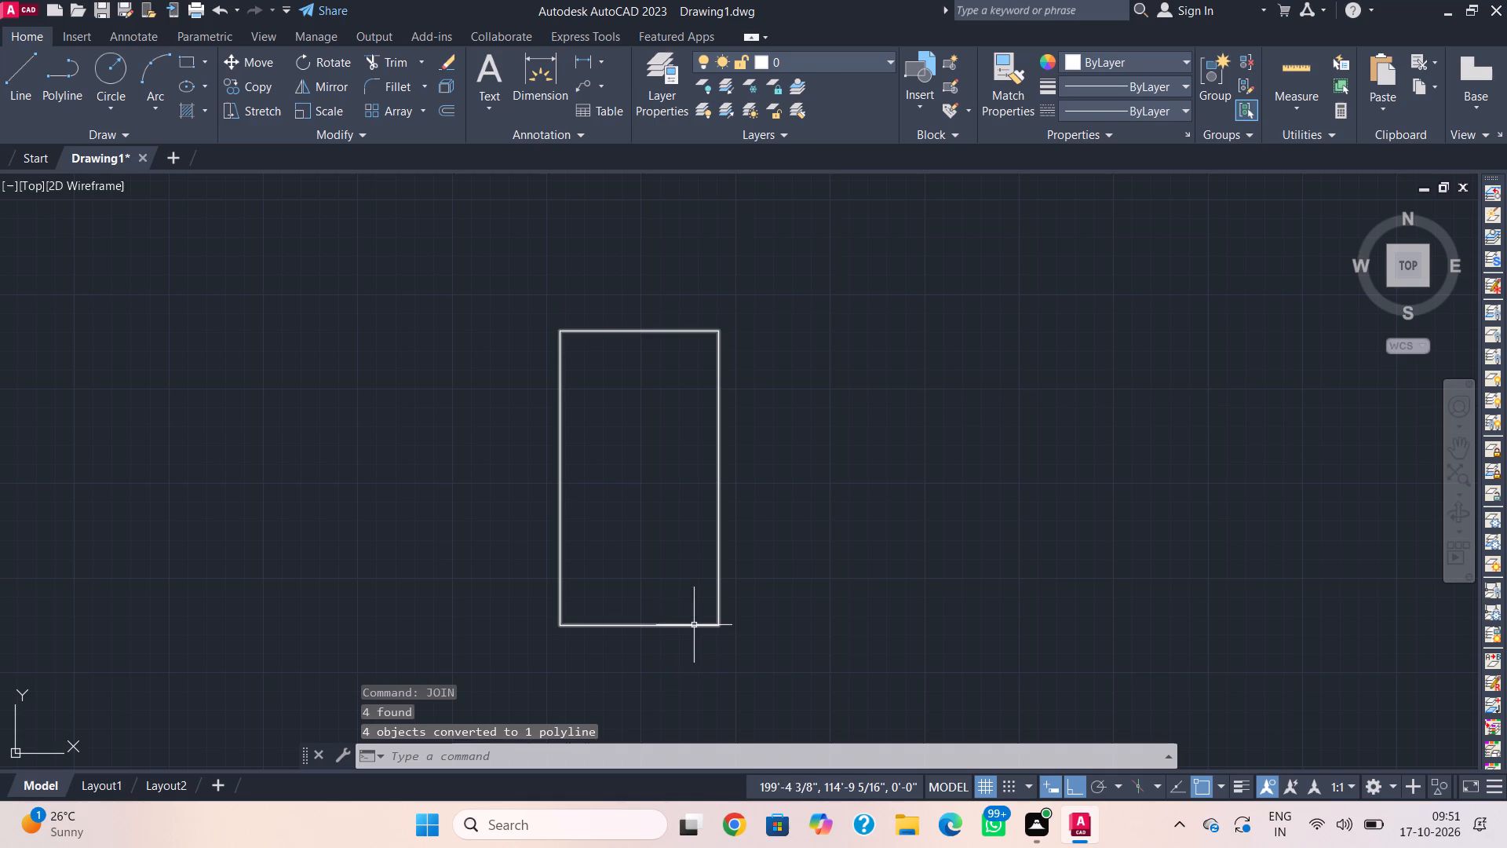
Offset the joined rectangle 9" inward to form the outer wall thickness.
key(o)
key(space)
key(space)
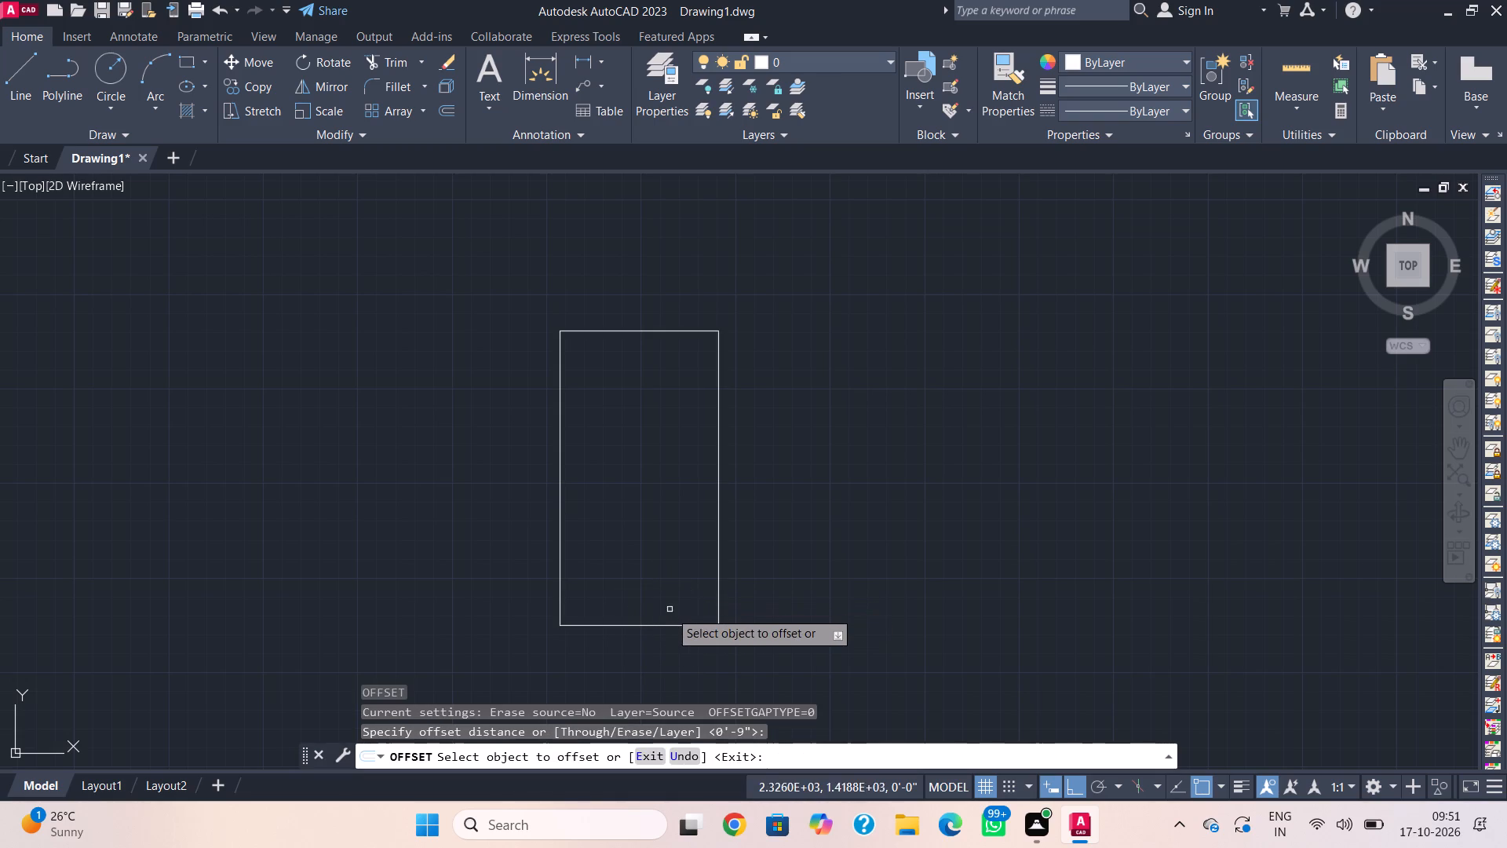
click(670, 623)
click(659, 599)
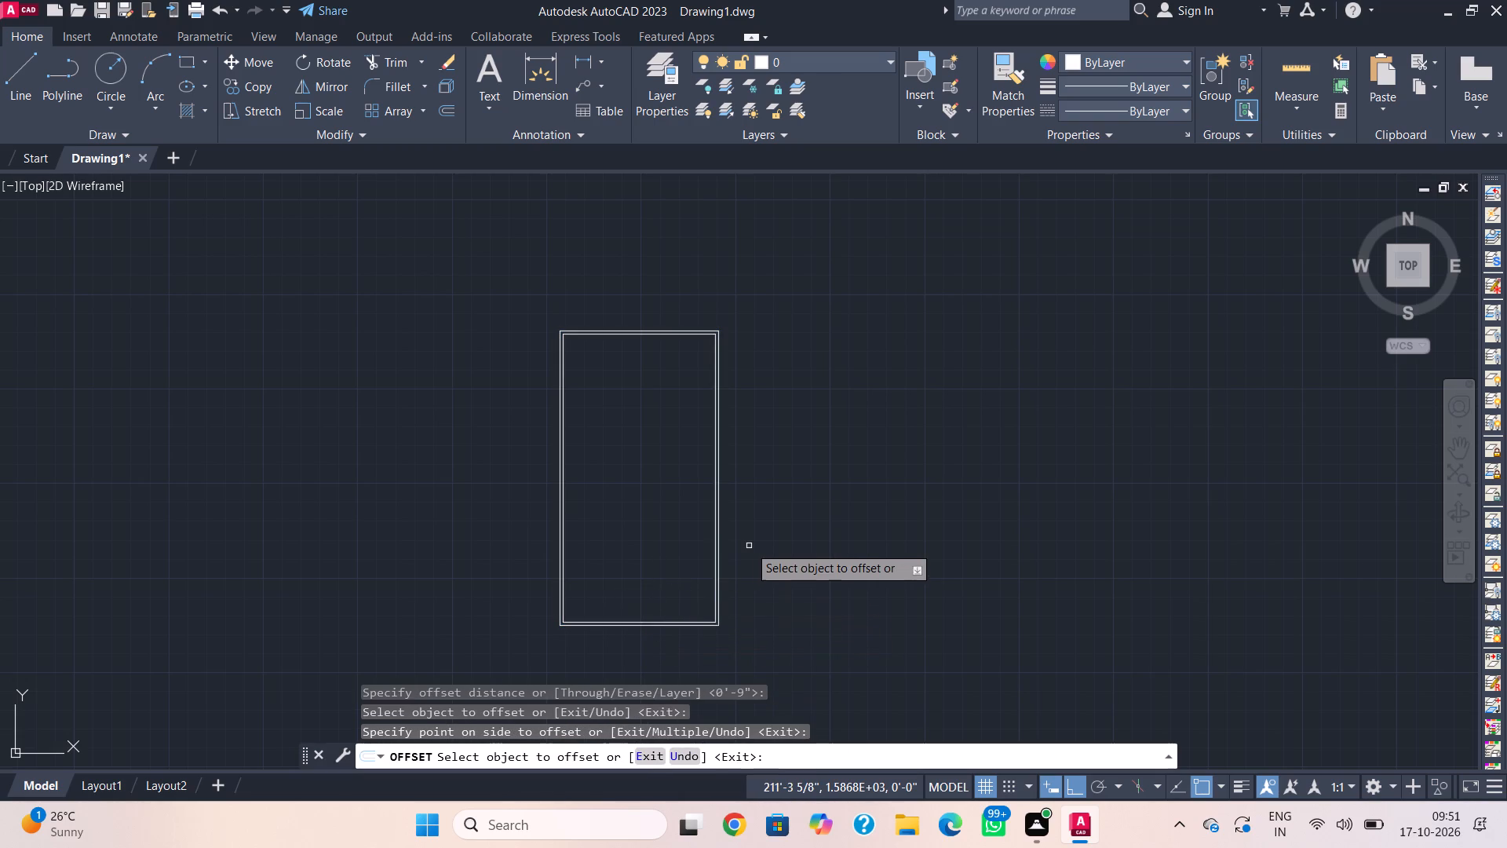
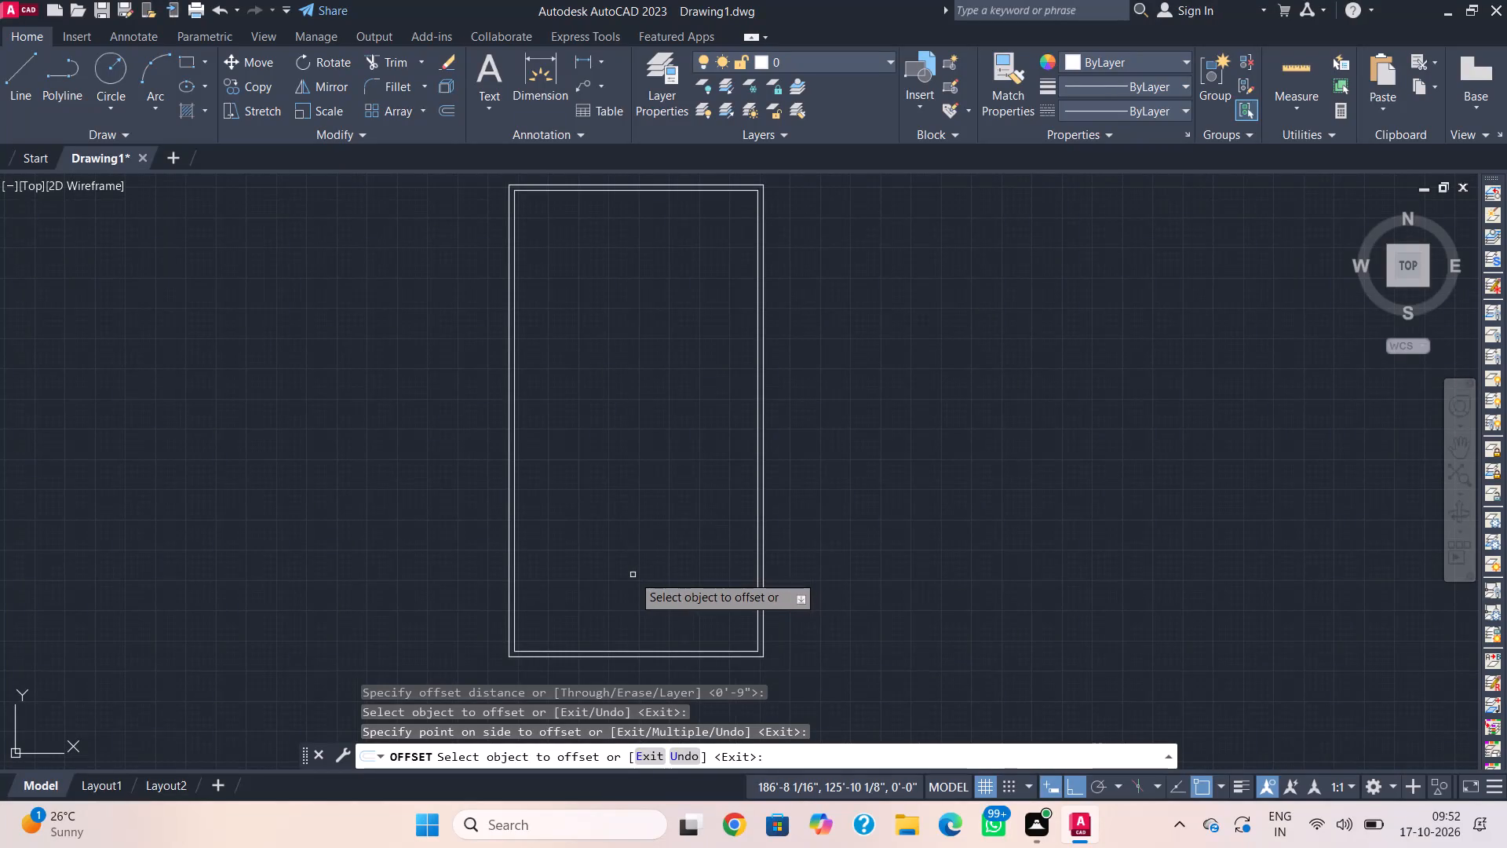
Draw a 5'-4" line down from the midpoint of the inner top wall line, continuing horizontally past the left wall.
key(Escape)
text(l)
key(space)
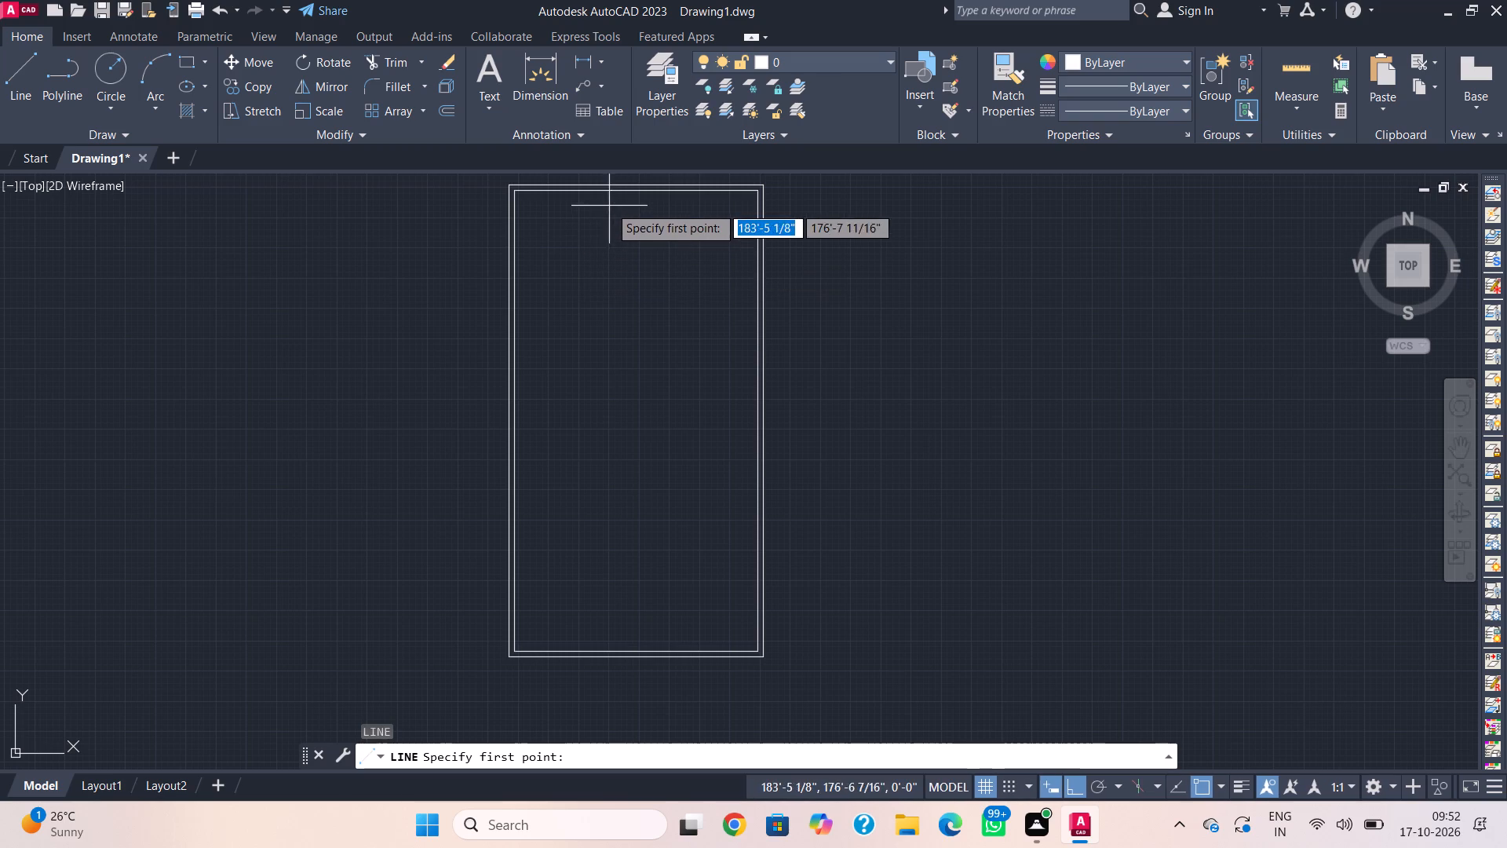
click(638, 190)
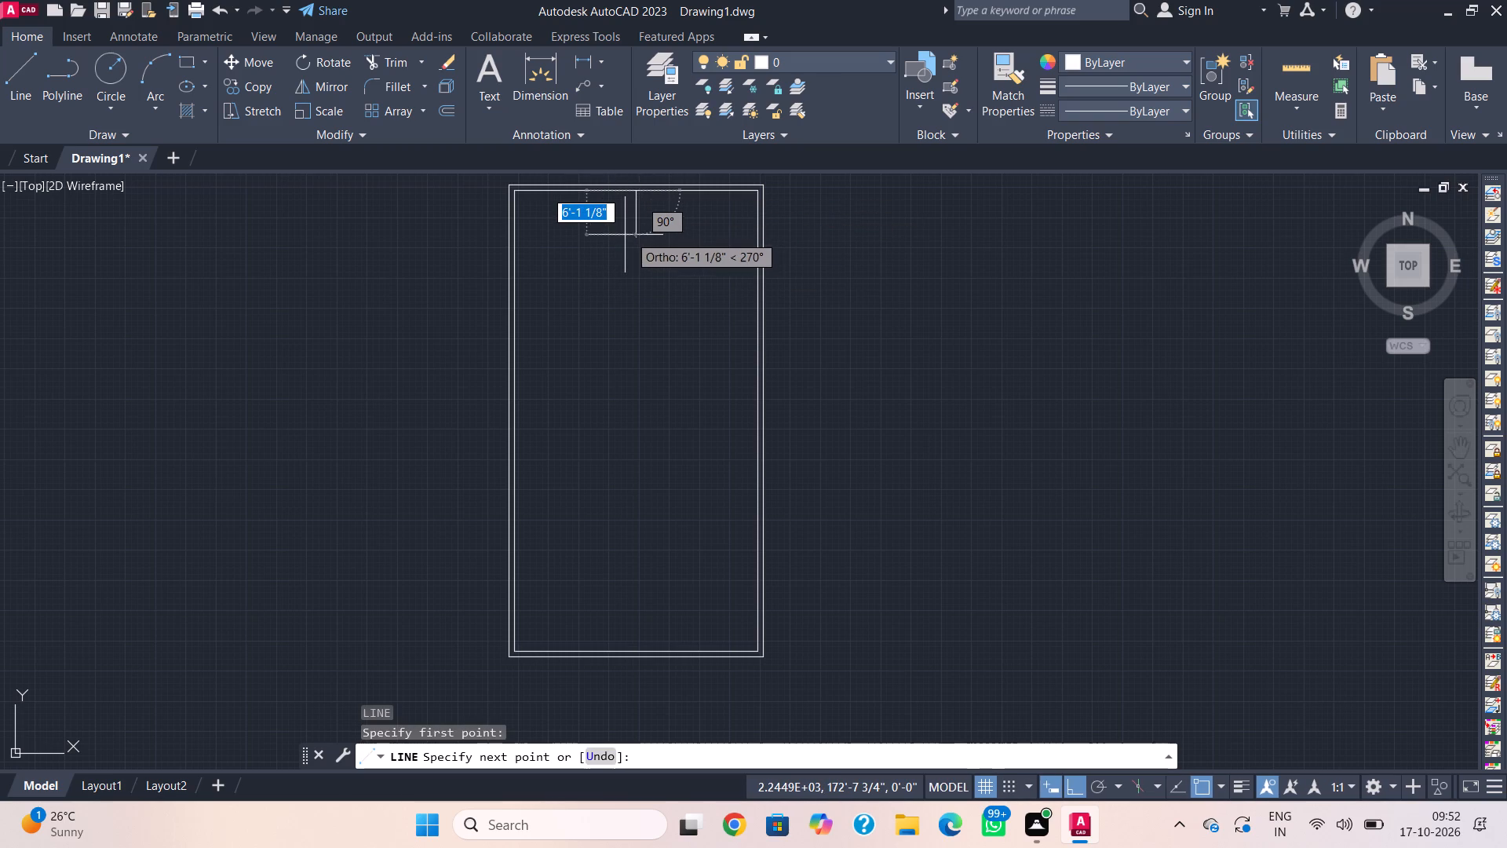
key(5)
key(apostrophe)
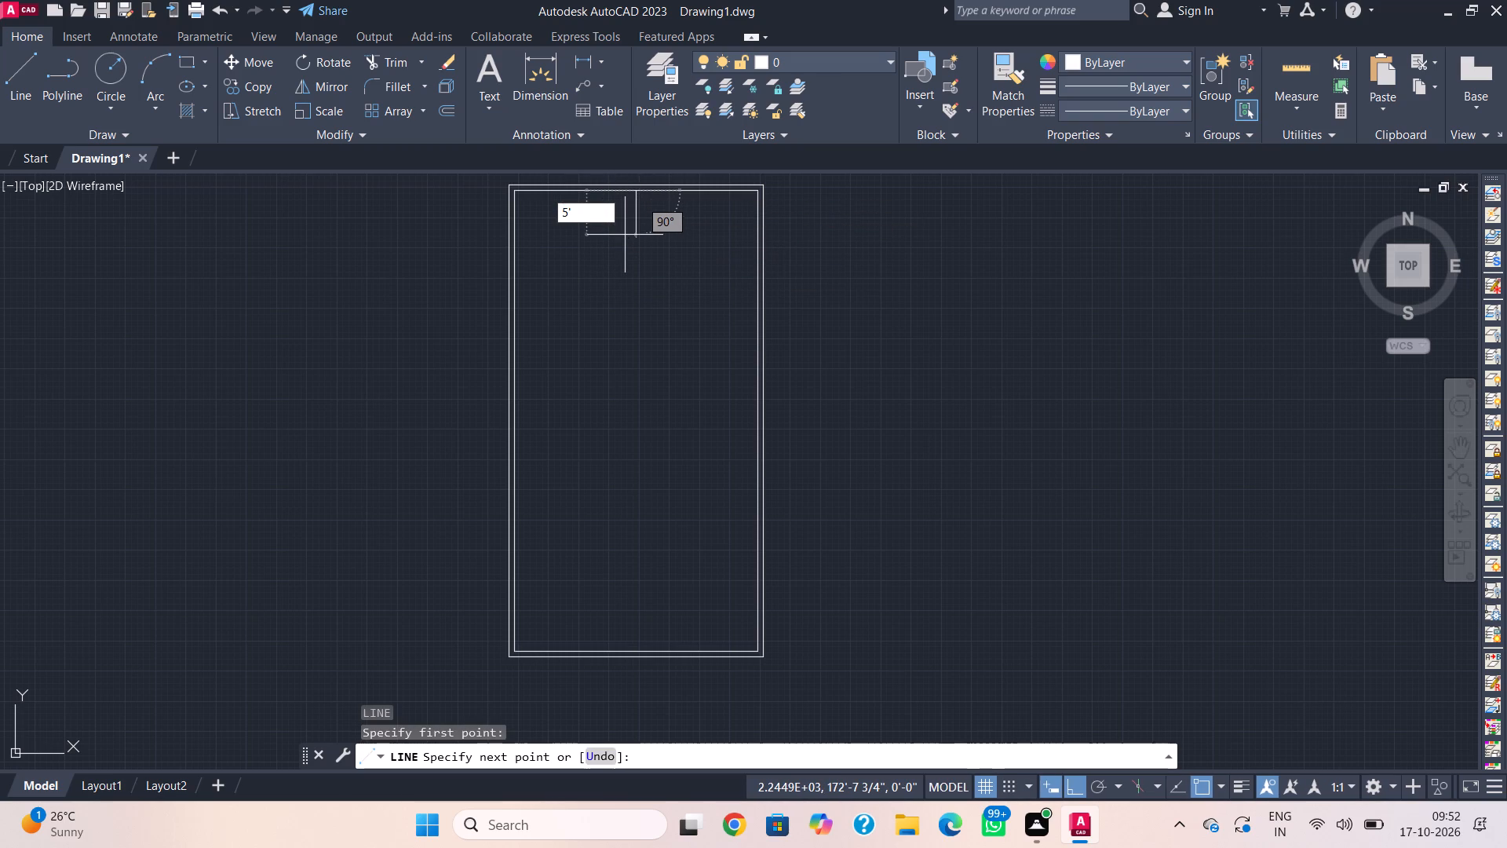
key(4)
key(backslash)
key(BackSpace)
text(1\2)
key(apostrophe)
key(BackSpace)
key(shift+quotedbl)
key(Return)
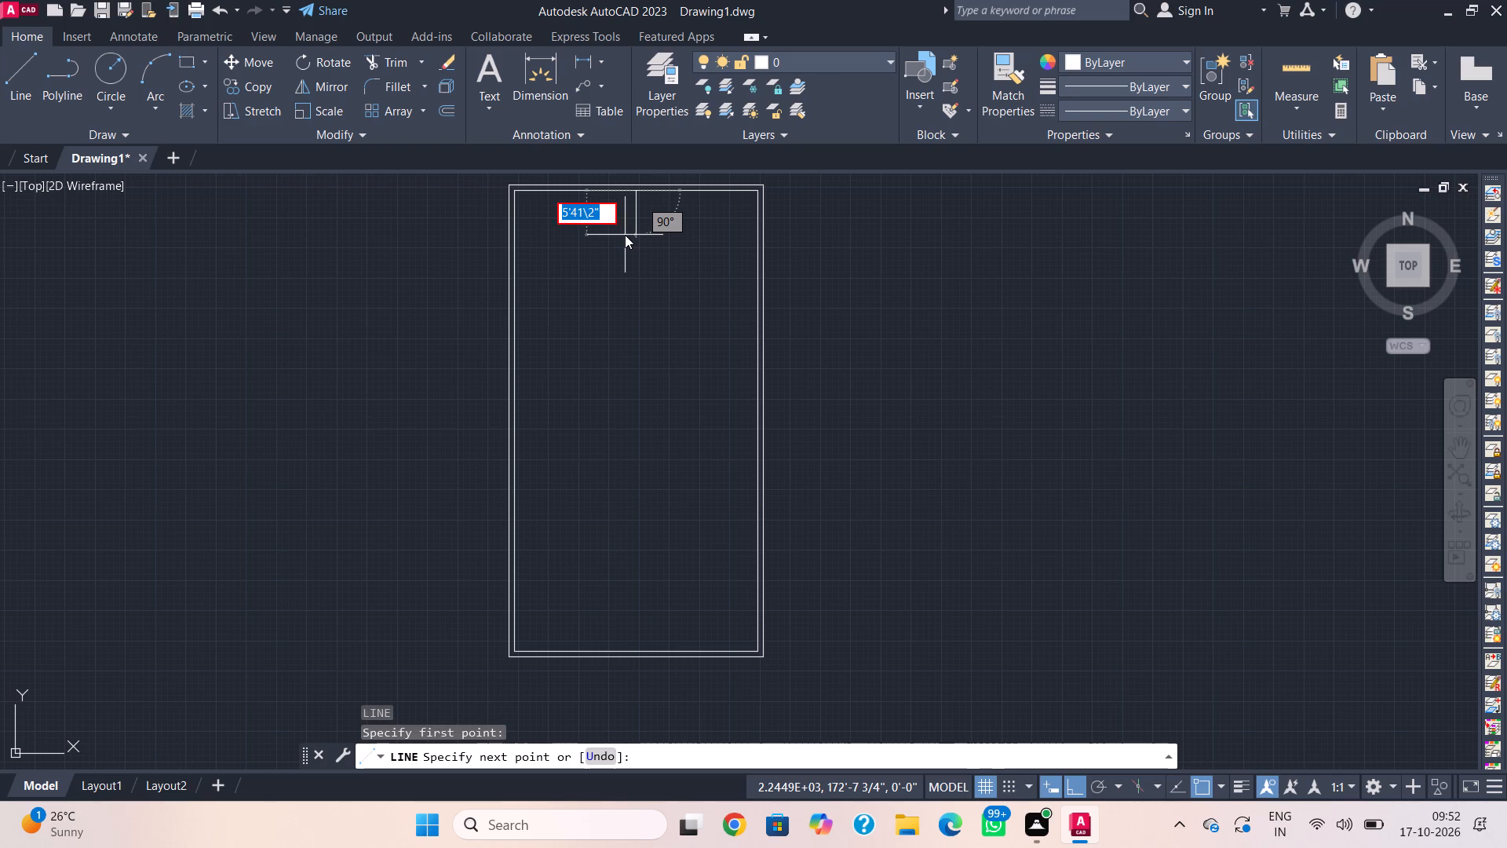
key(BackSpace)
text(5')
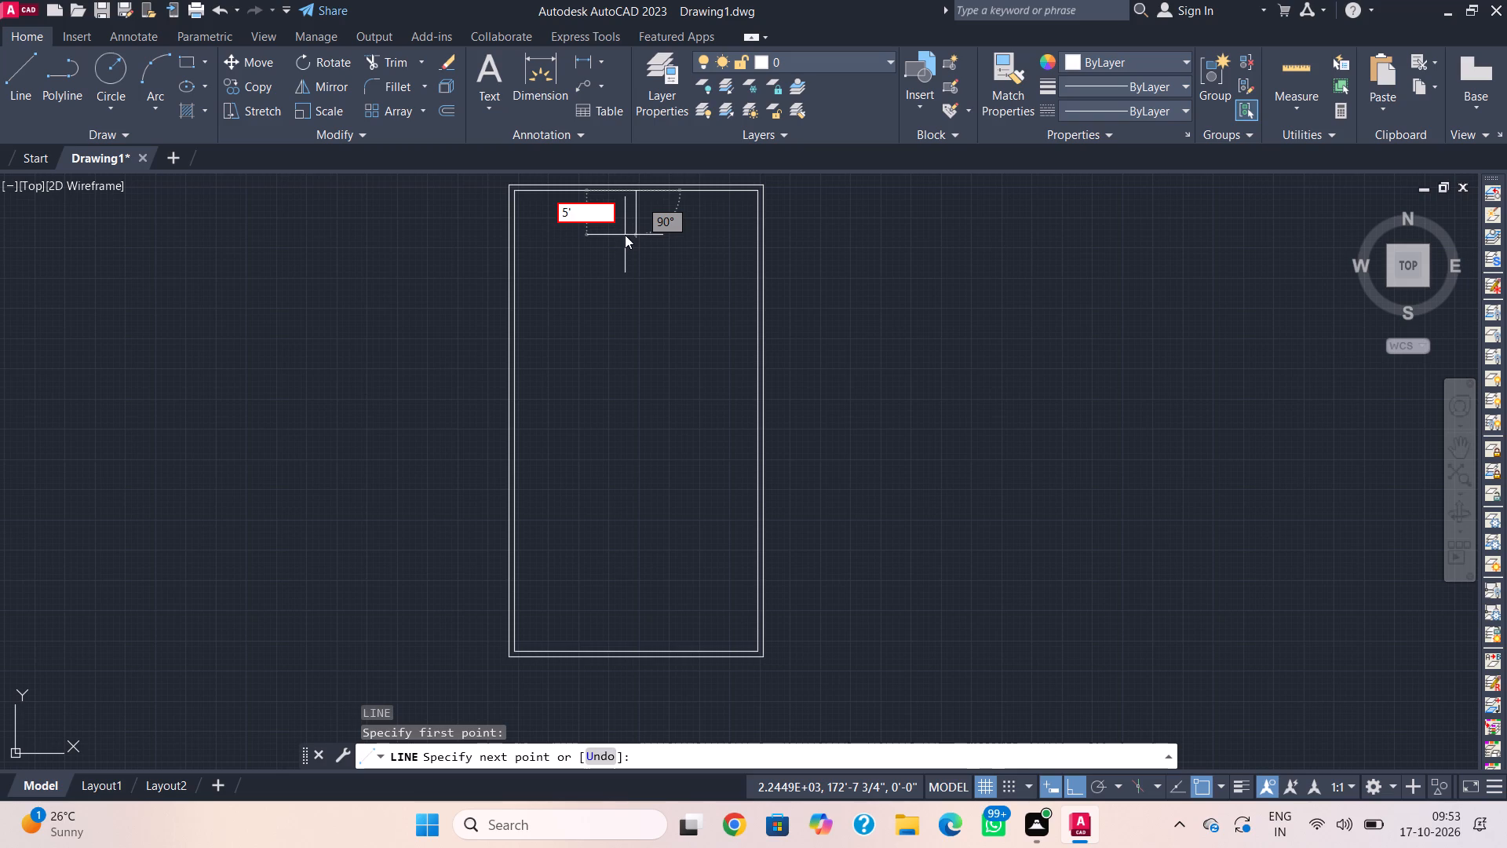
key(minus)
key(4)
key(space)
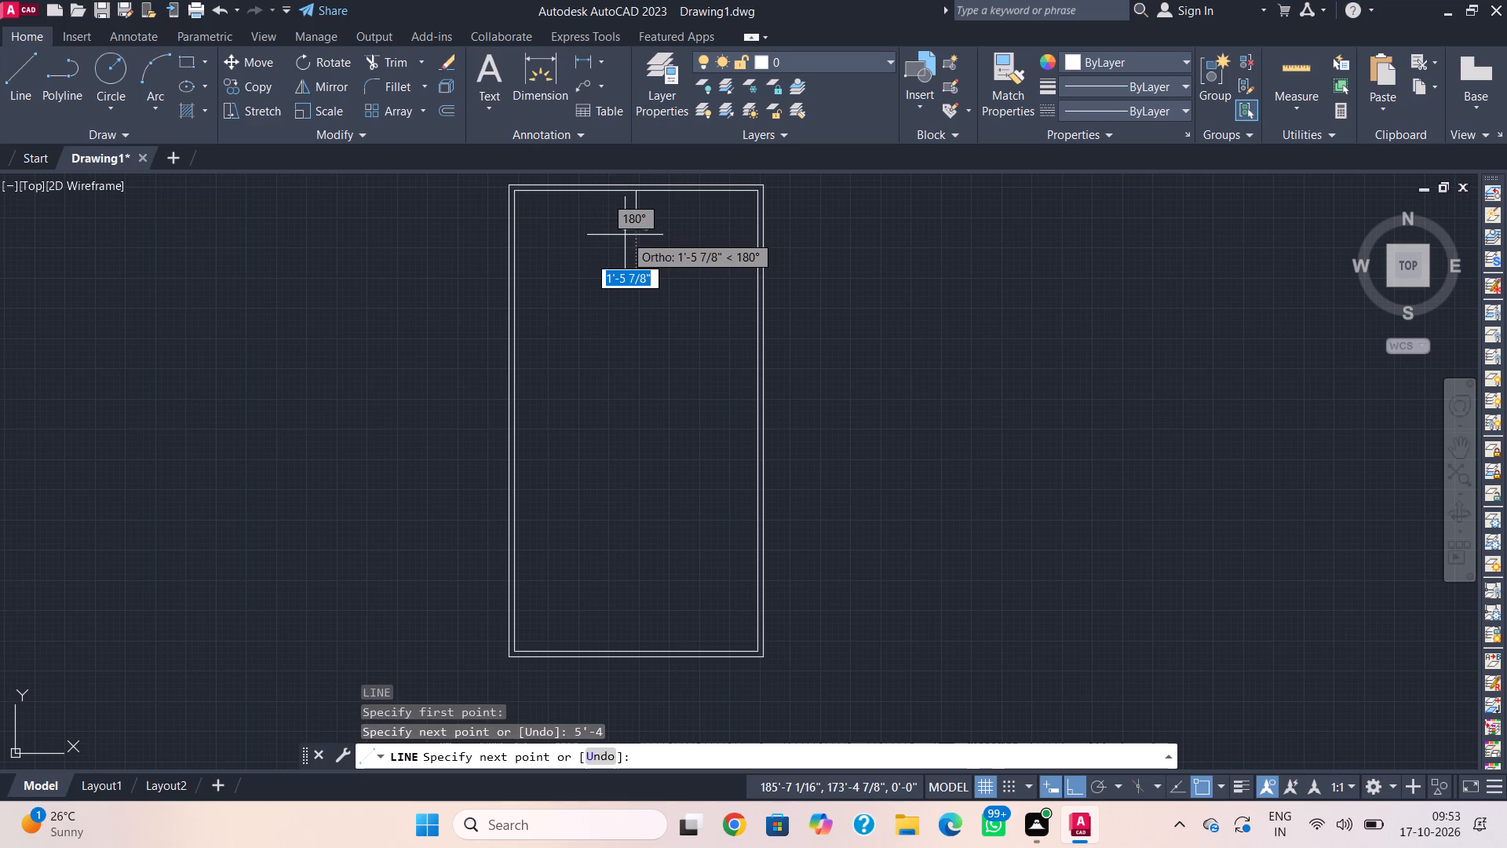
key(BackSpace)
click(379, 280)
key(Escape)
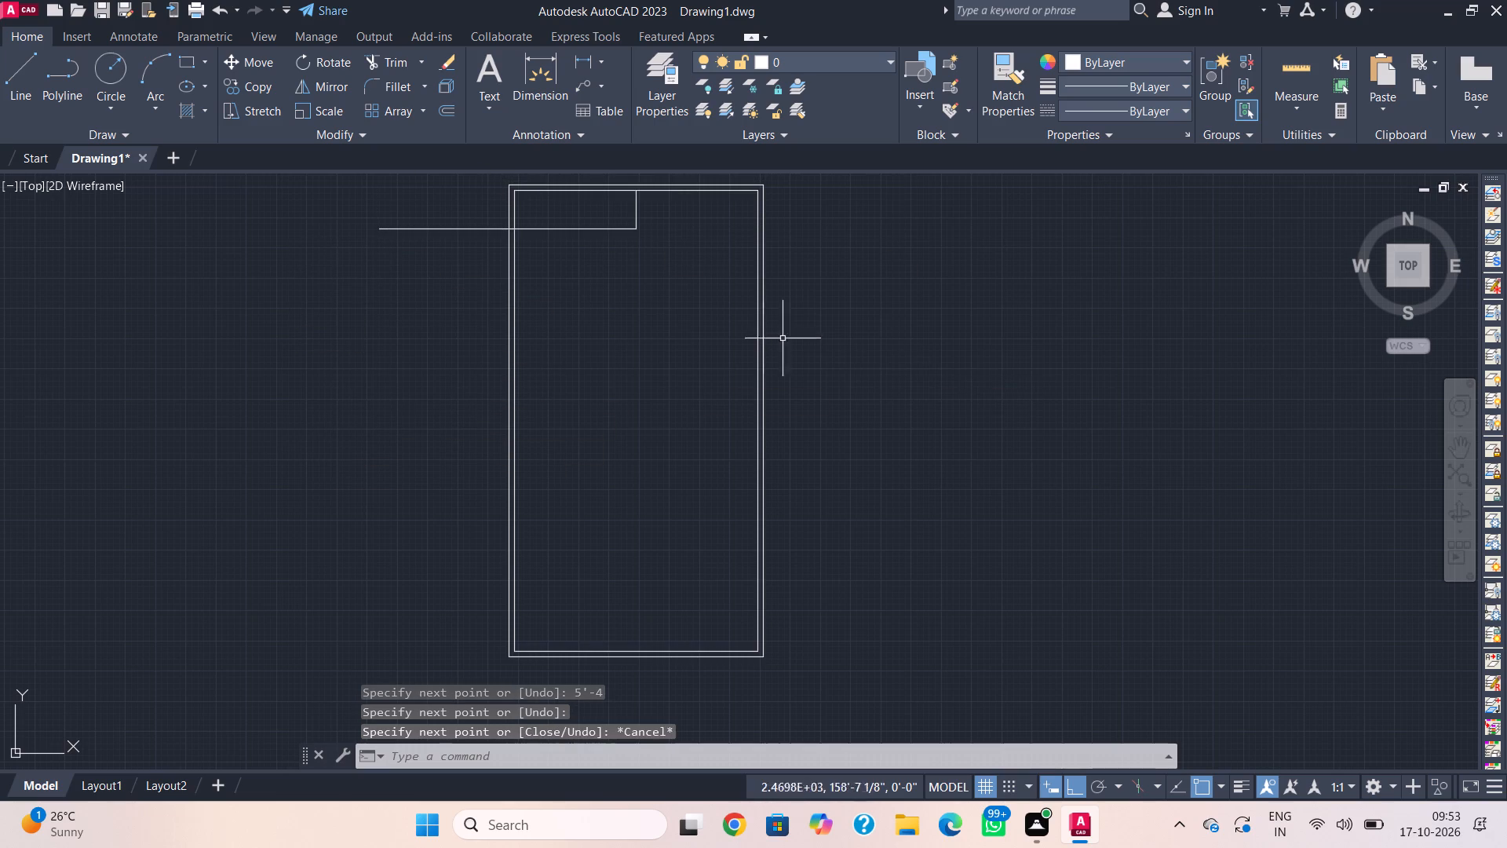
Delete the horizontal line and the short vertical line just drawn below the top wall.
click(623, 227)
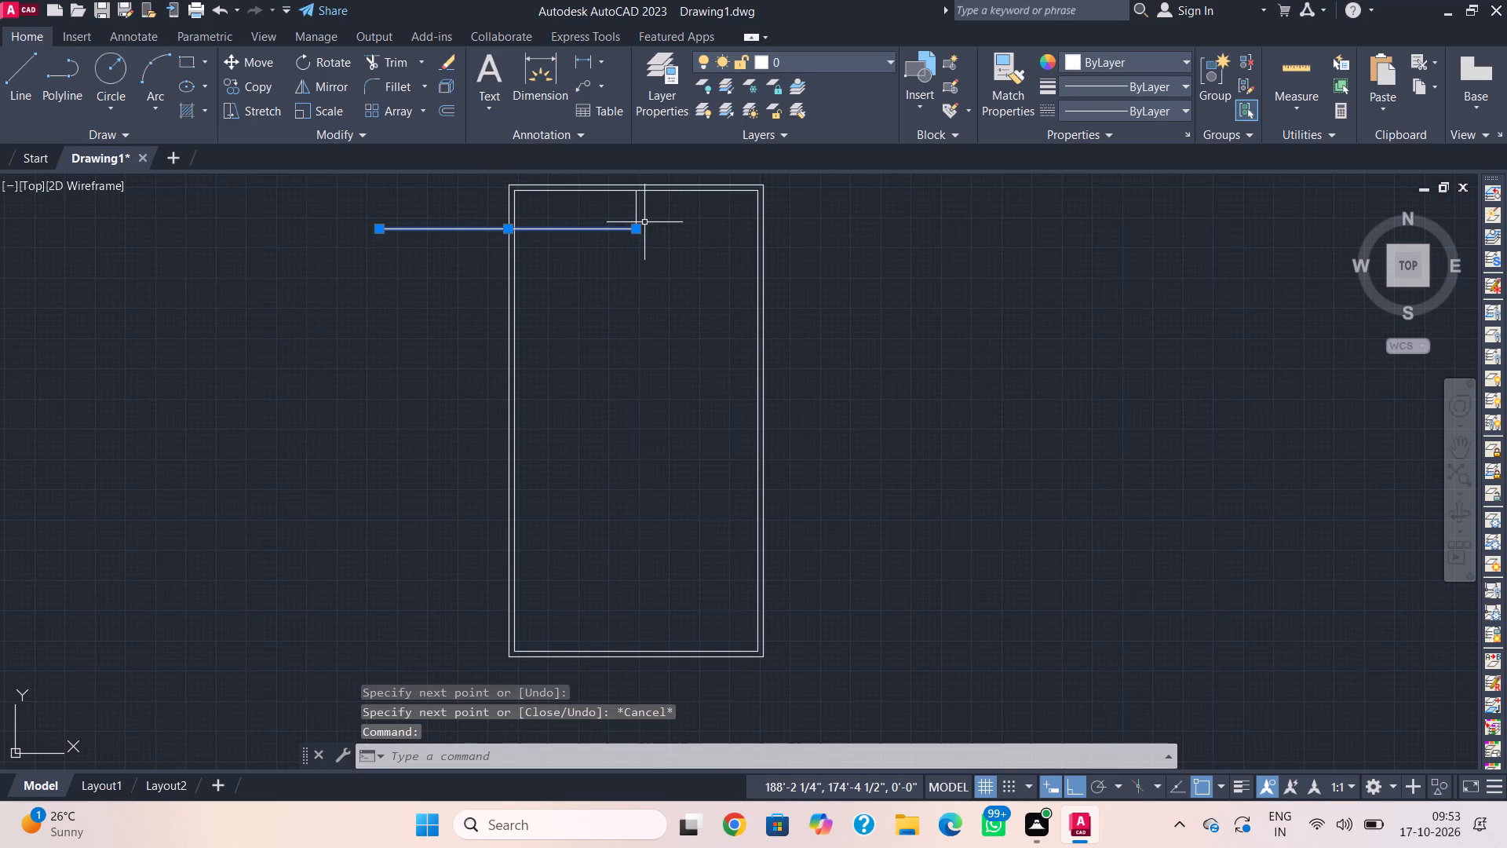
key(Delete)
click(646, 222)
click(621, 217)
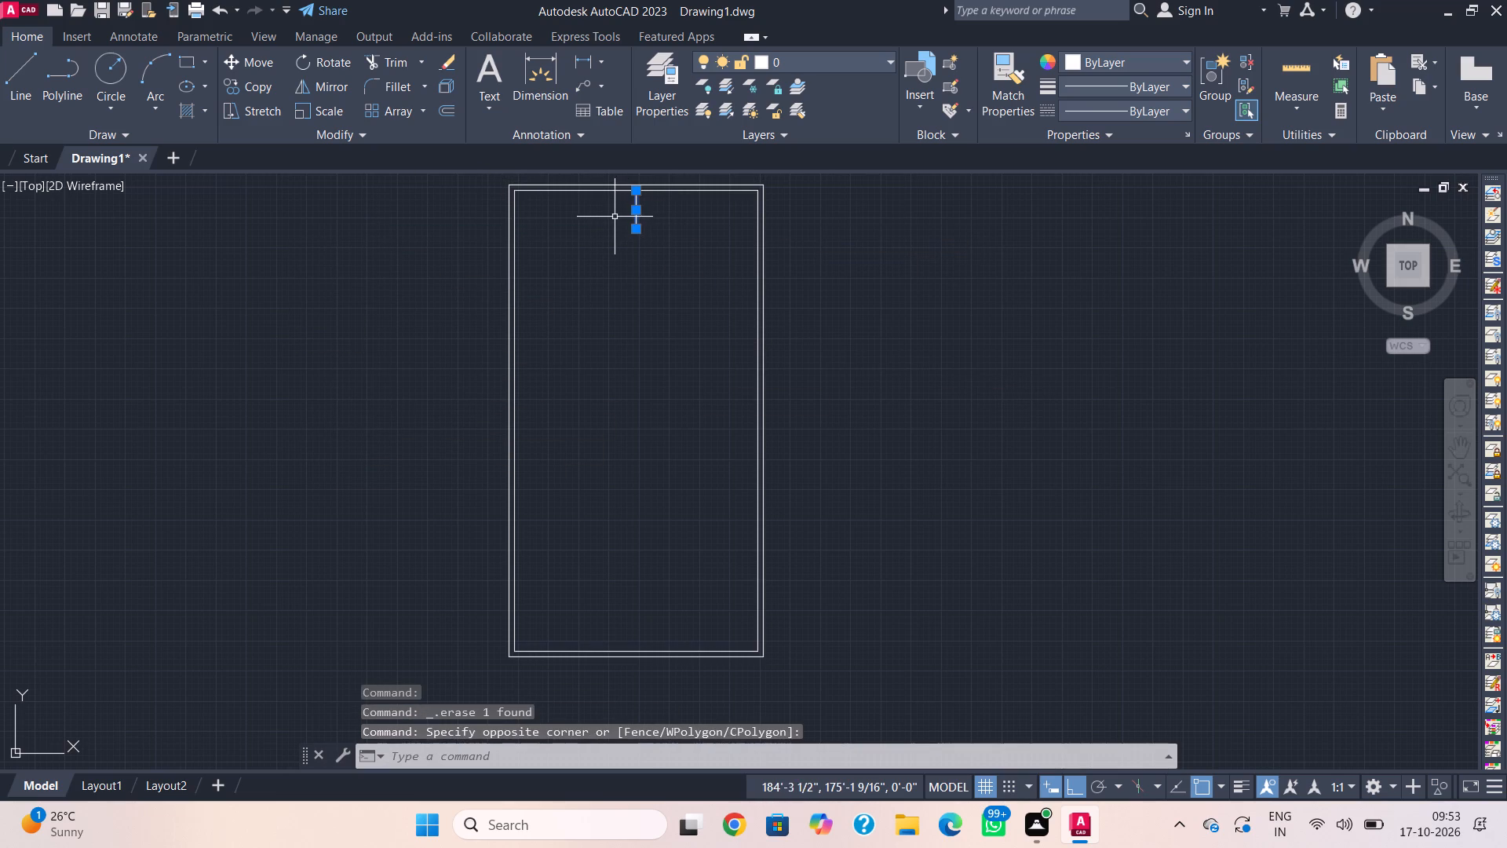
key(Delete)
Draw a 5'-4" line down from the inner top wall's midpoint, continuing horizontally past both side walls.
text(l)
key(space)
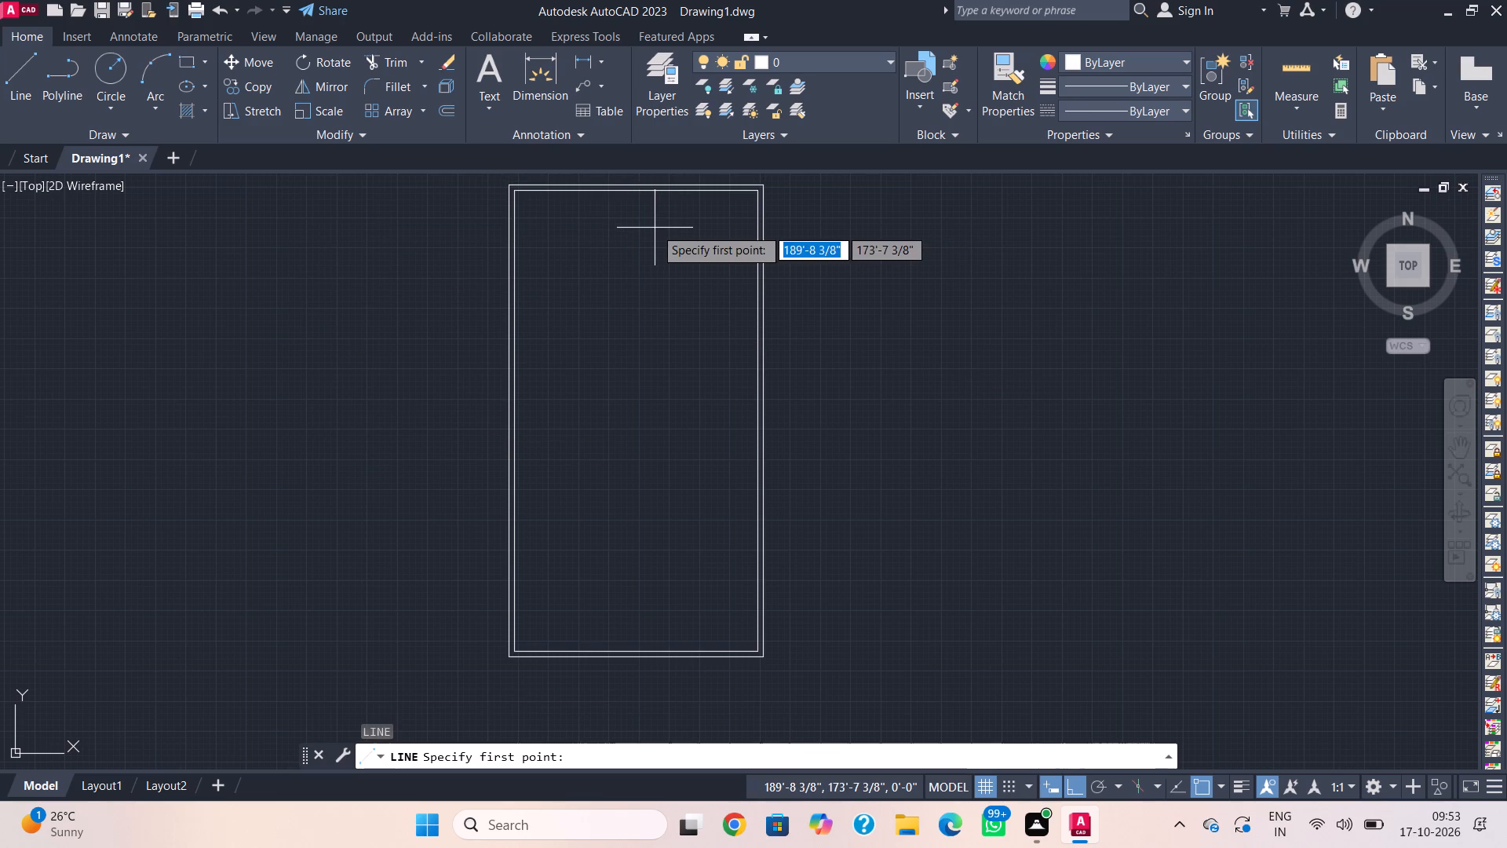
click(630, 190)
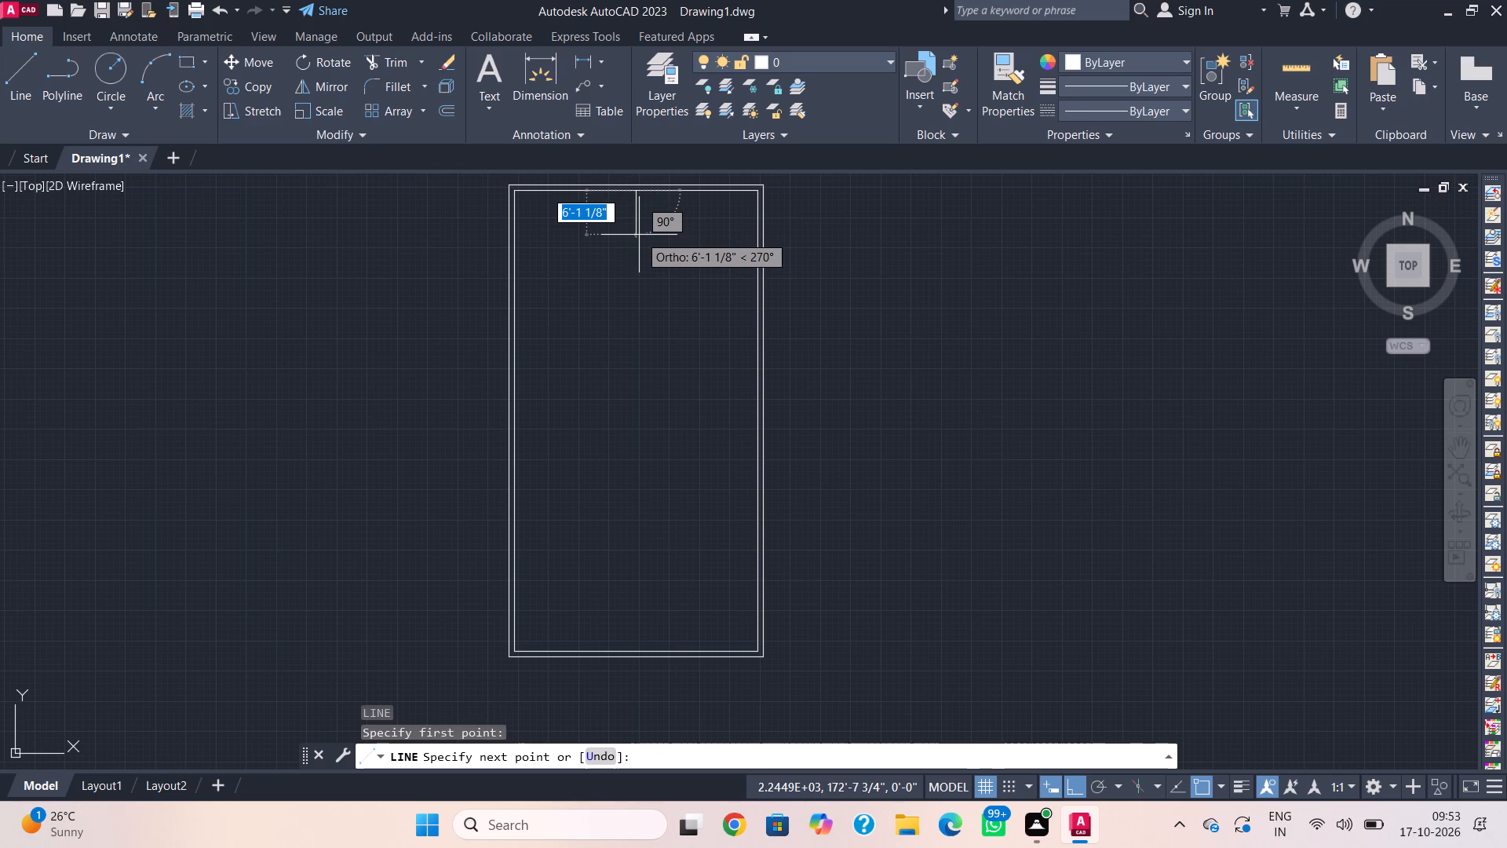
text(5')
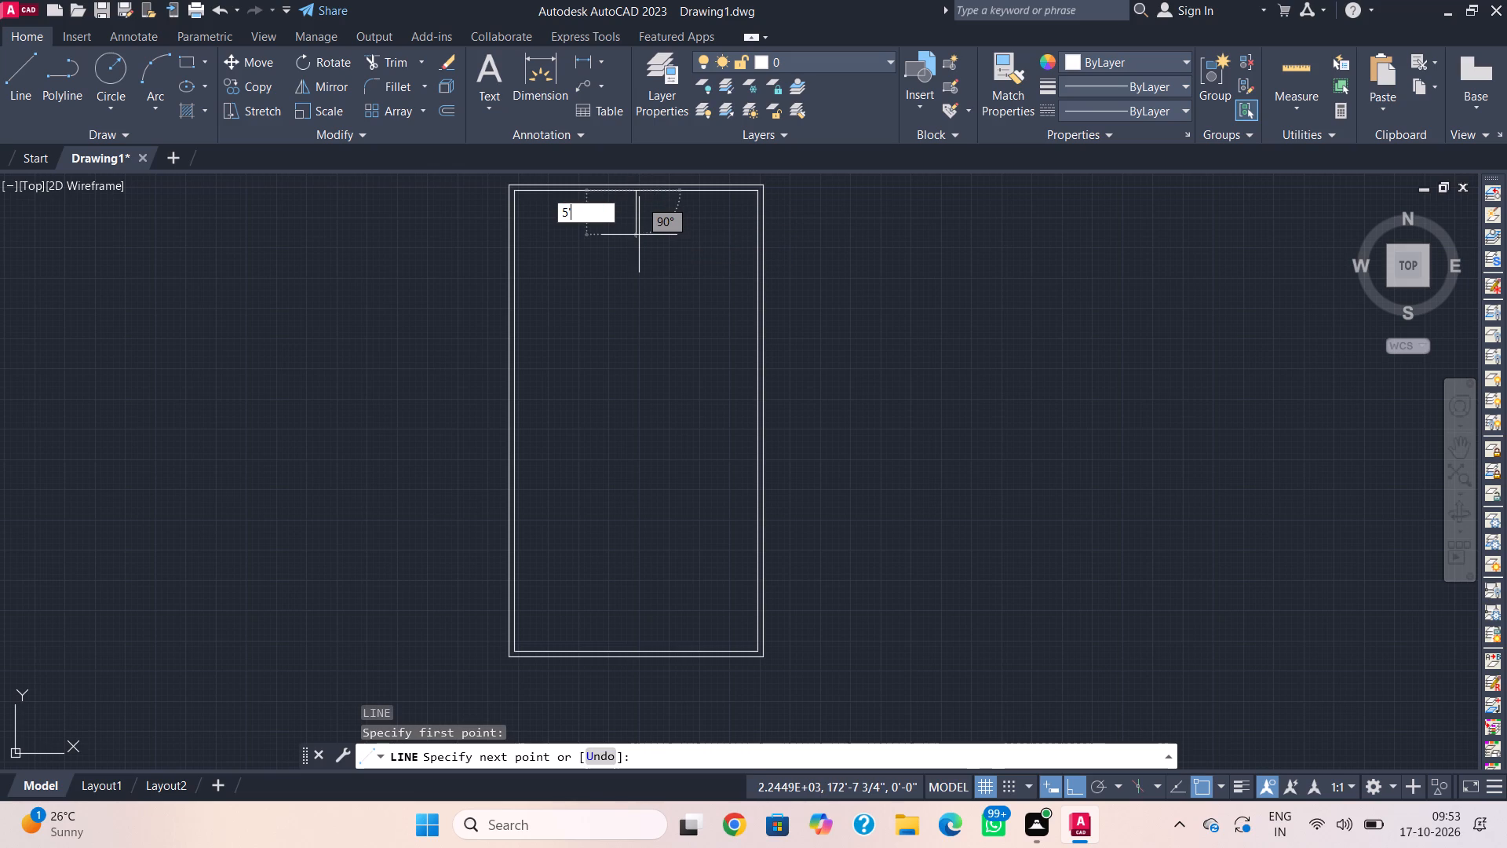
text(-4")
key(Return)
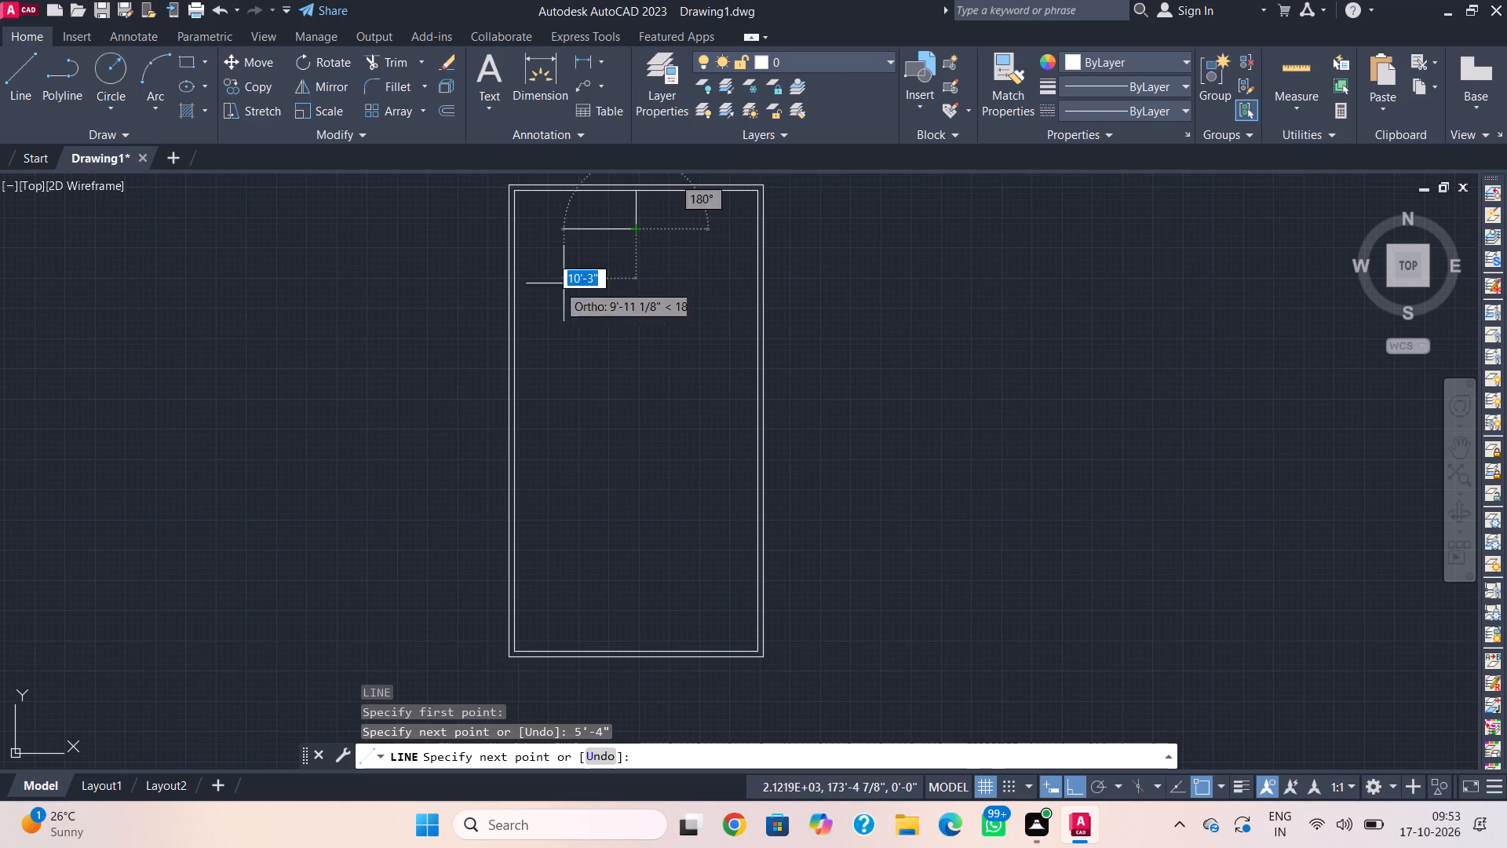
click(385, 290)
click(812, 274)
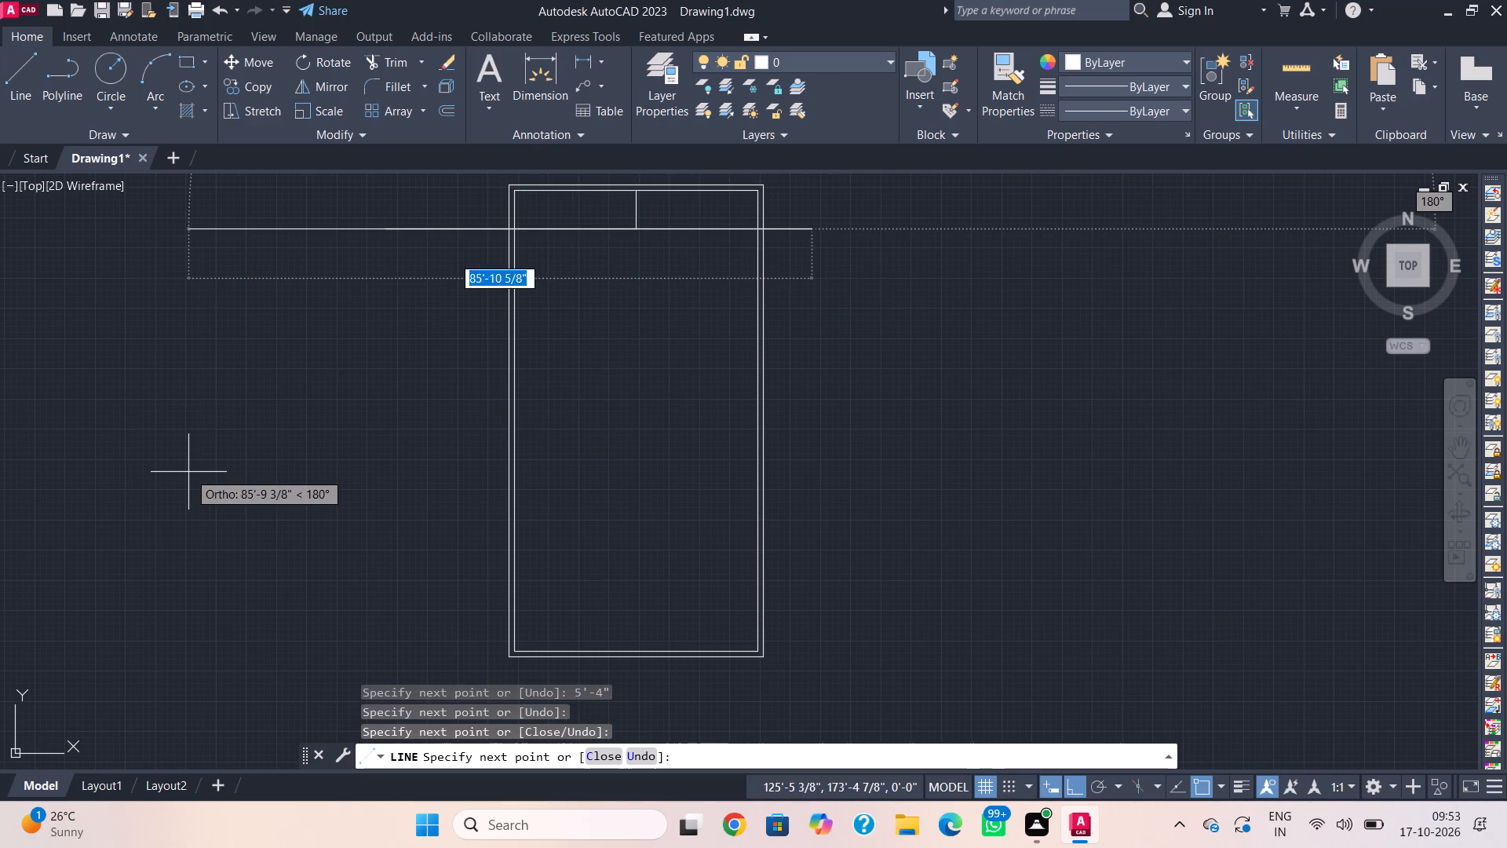
key(Escape)
Trim both ends of the horizontal line back to the inner faces of the left and right walls.
text(tr)
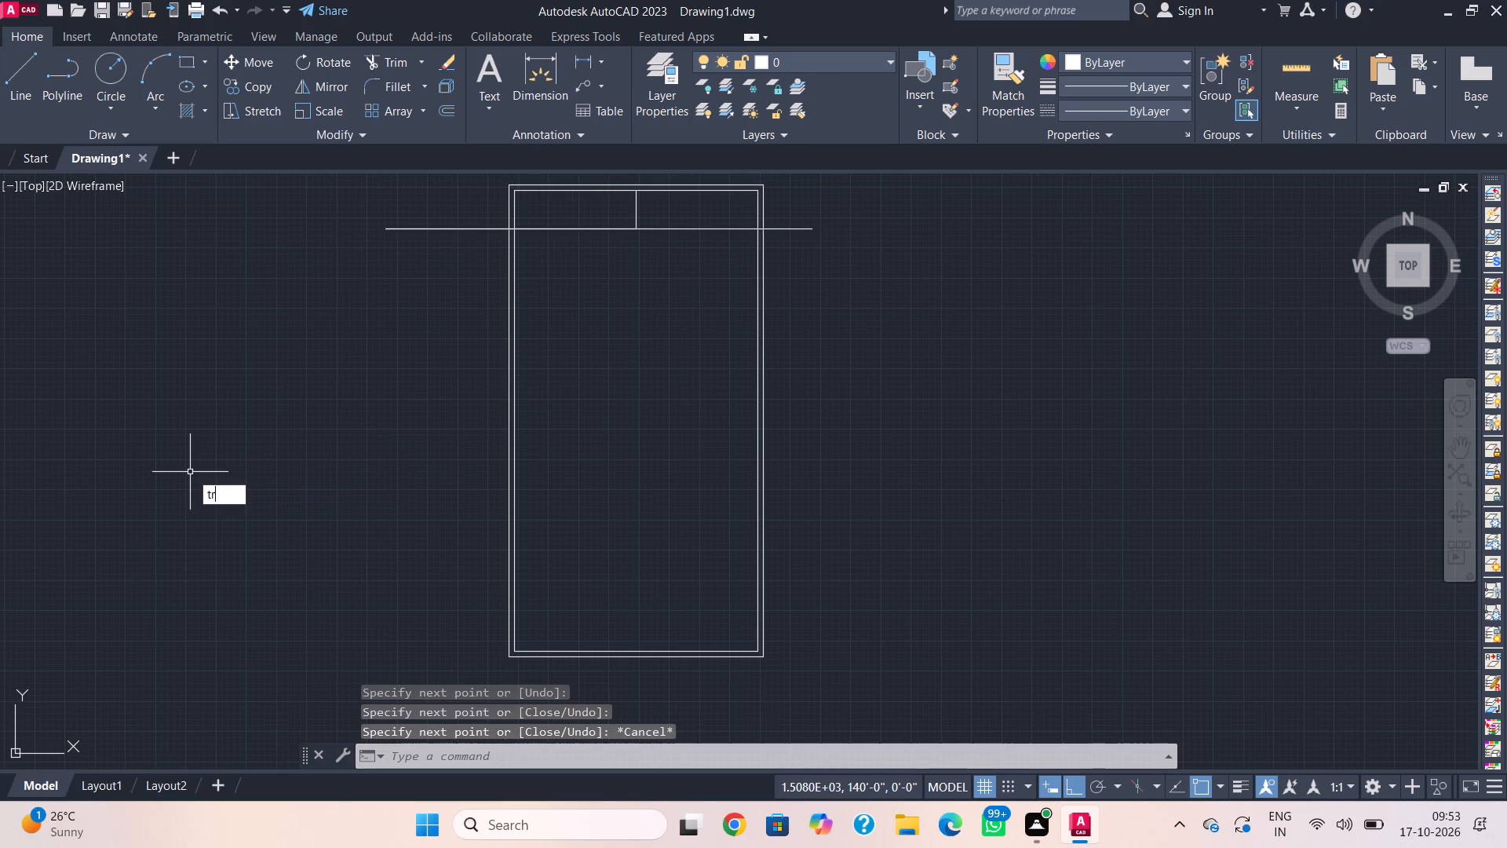
key(space)
drag(392, 209, 404, 270)
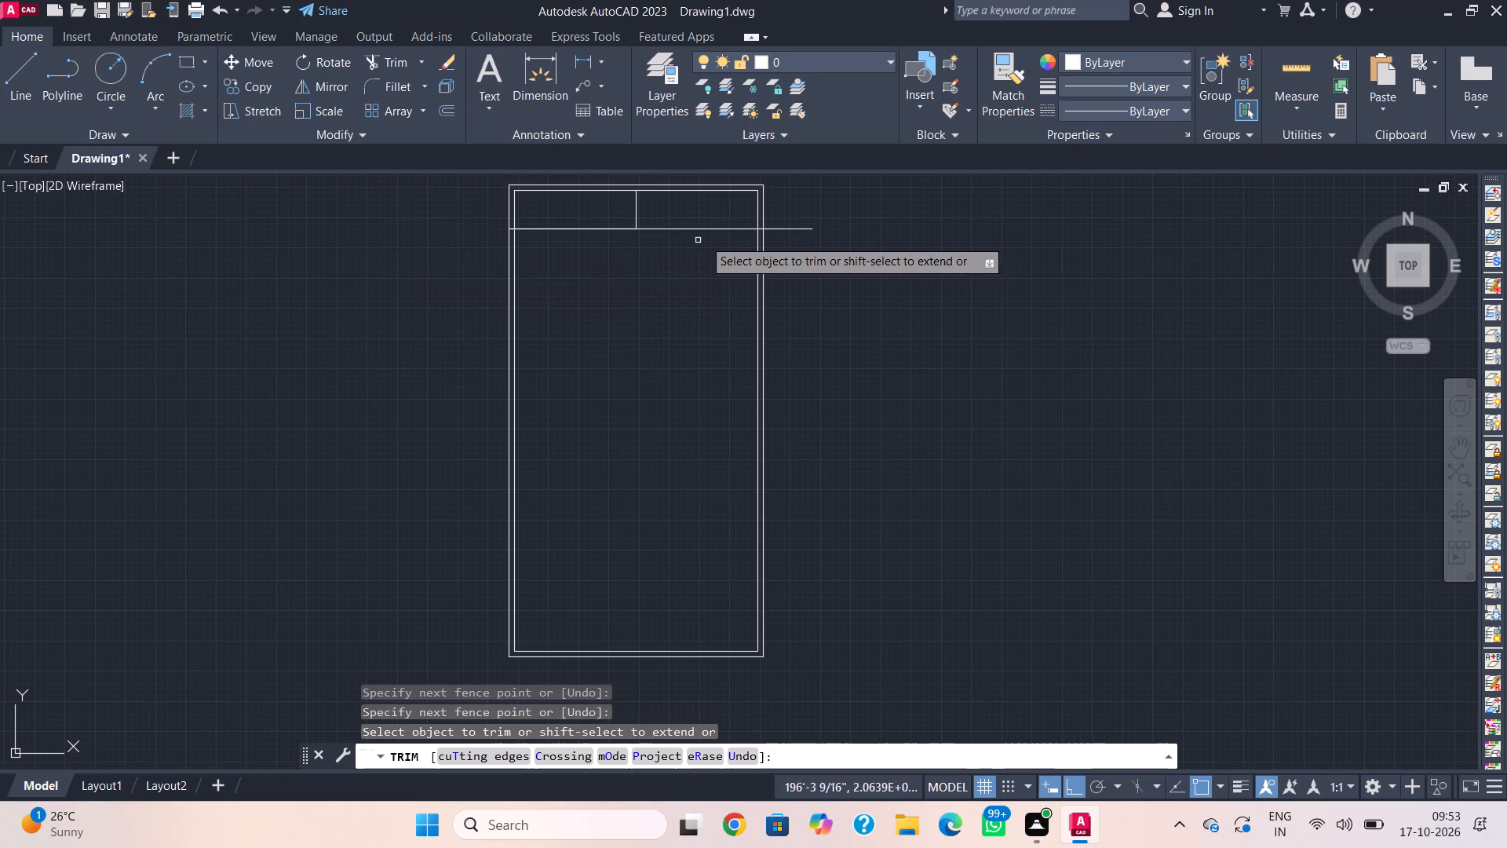
drag(798, 206, 789, 261)
scroll(757, 229, up, 1)
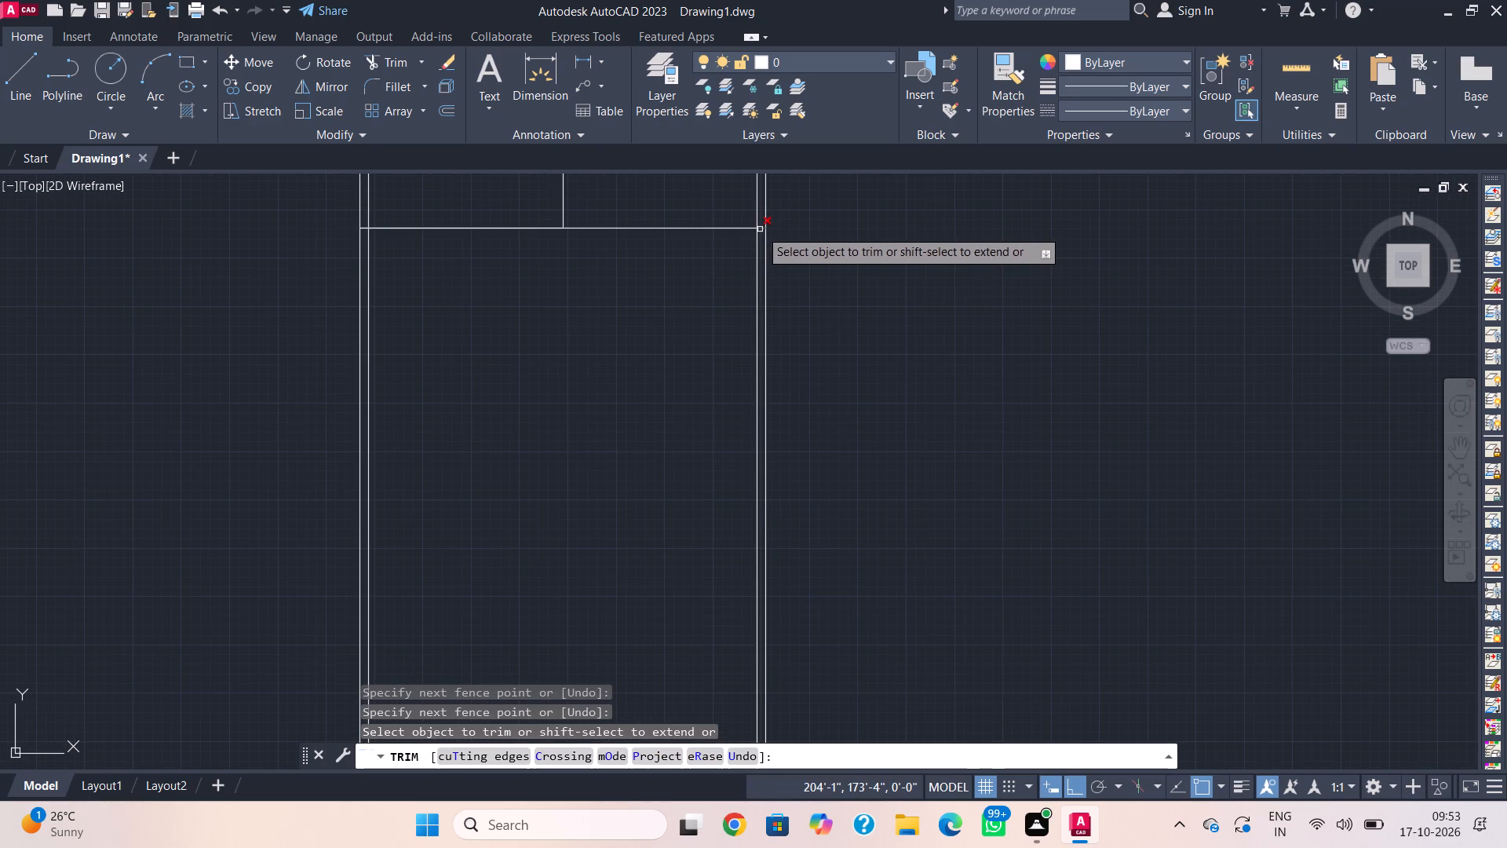
click(760, 229)
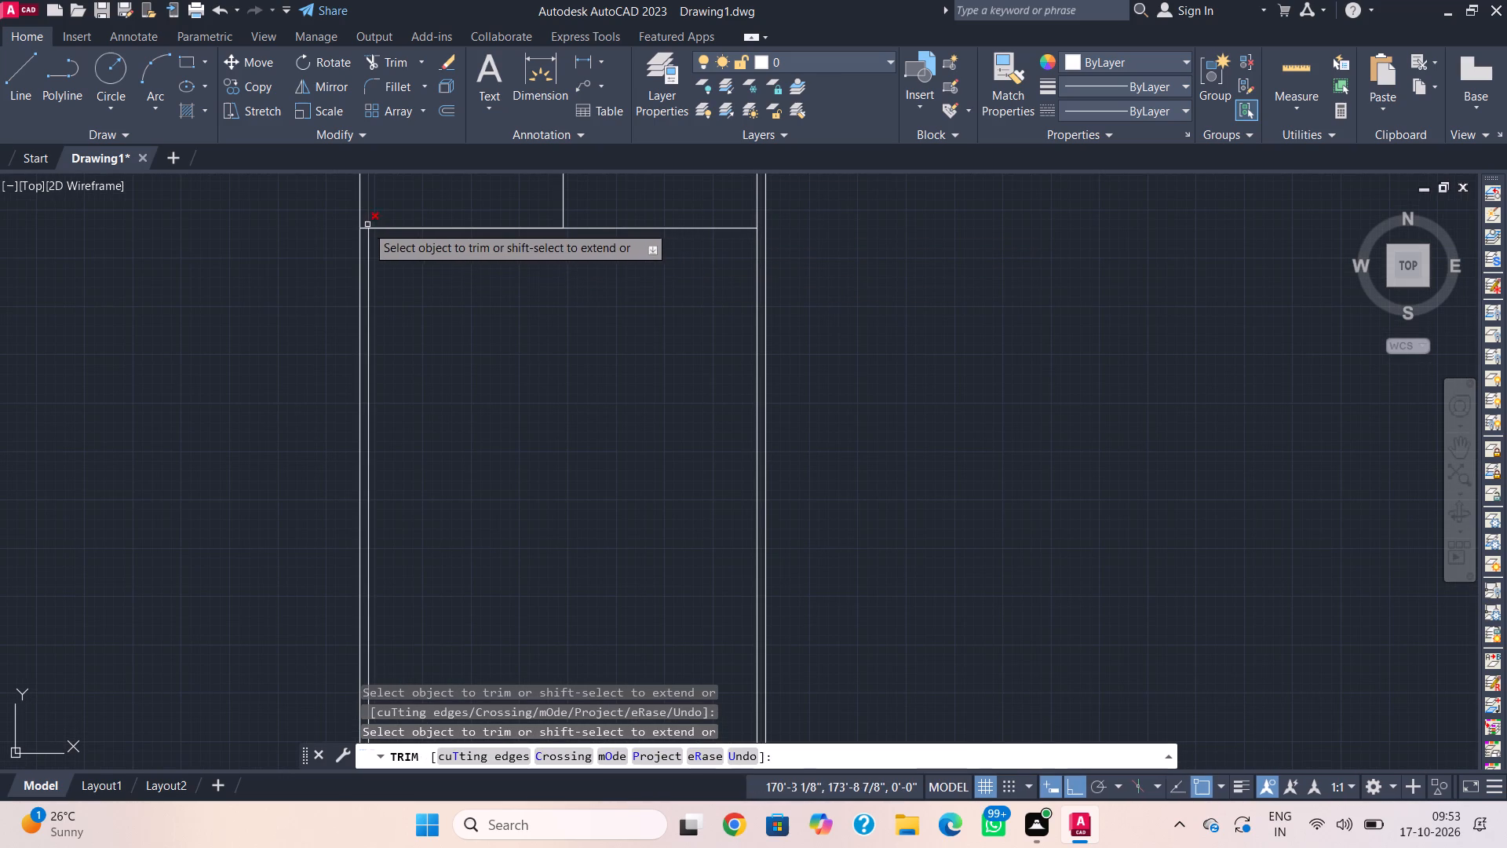
drag(364, 226, 365, 237)
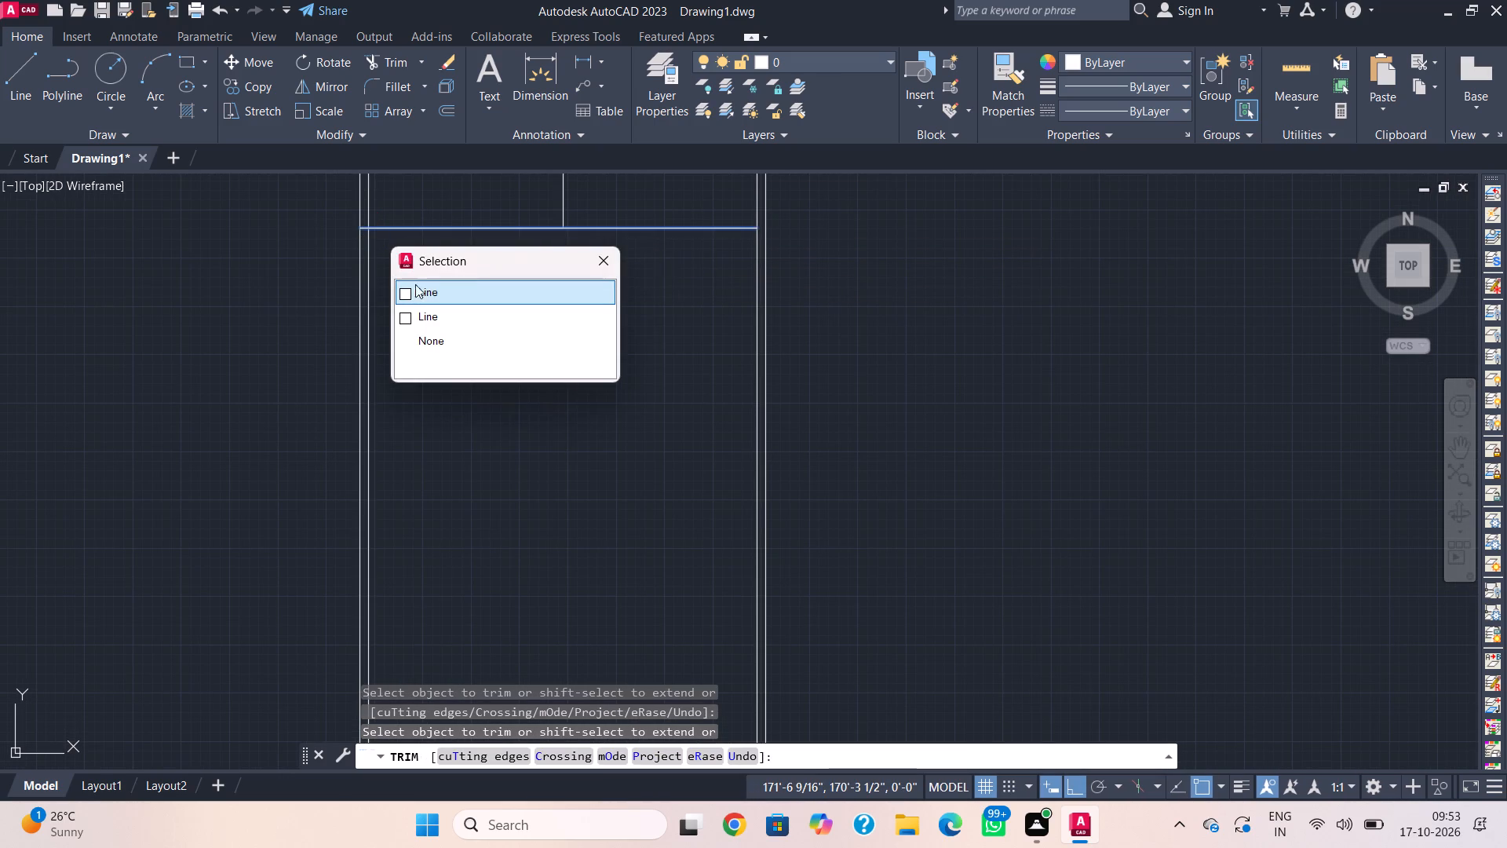
click(605, 253)
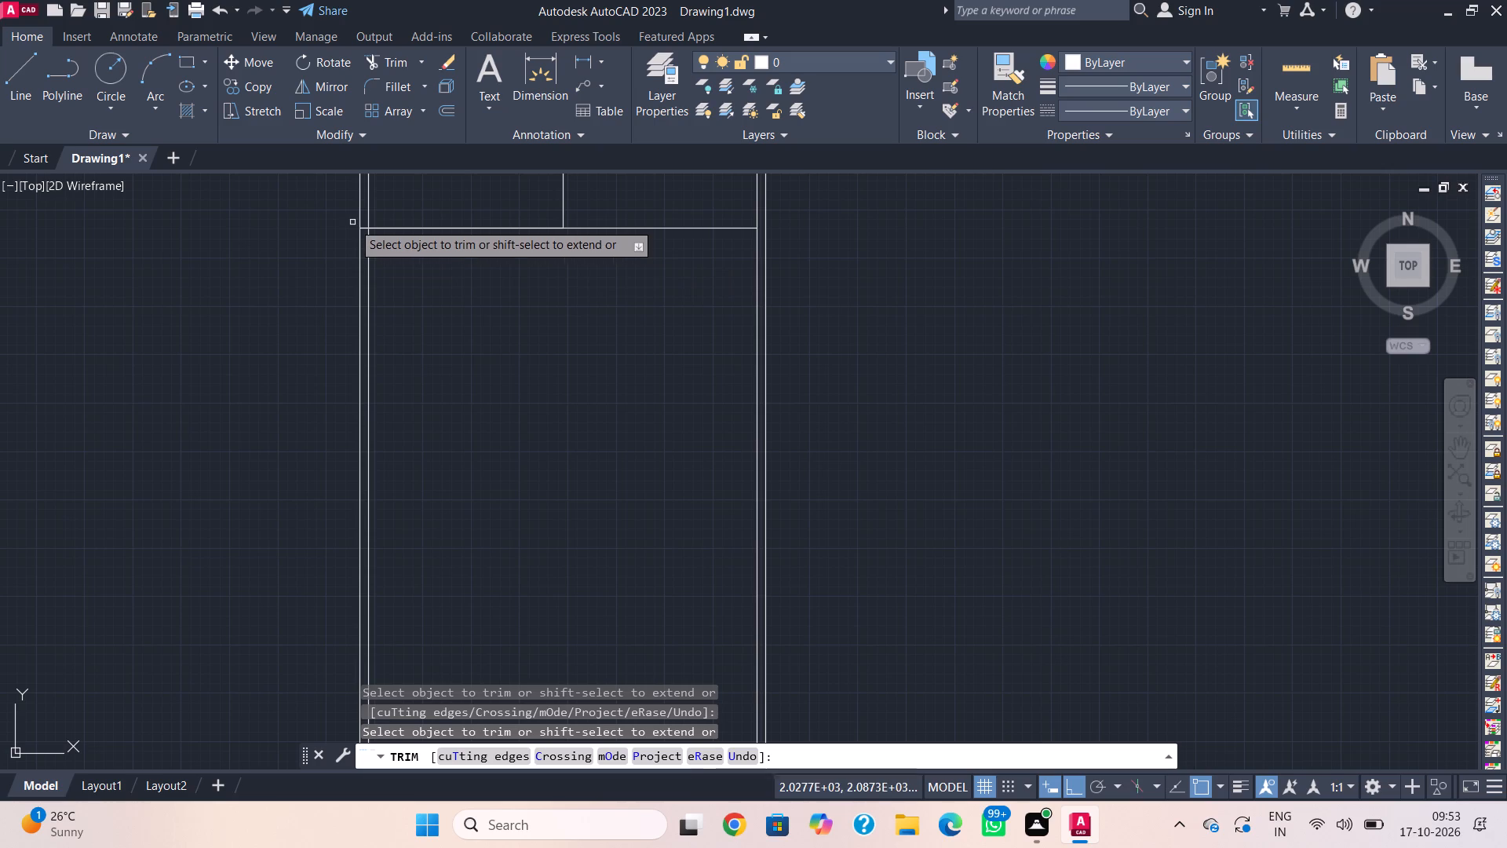
click(364, 228)
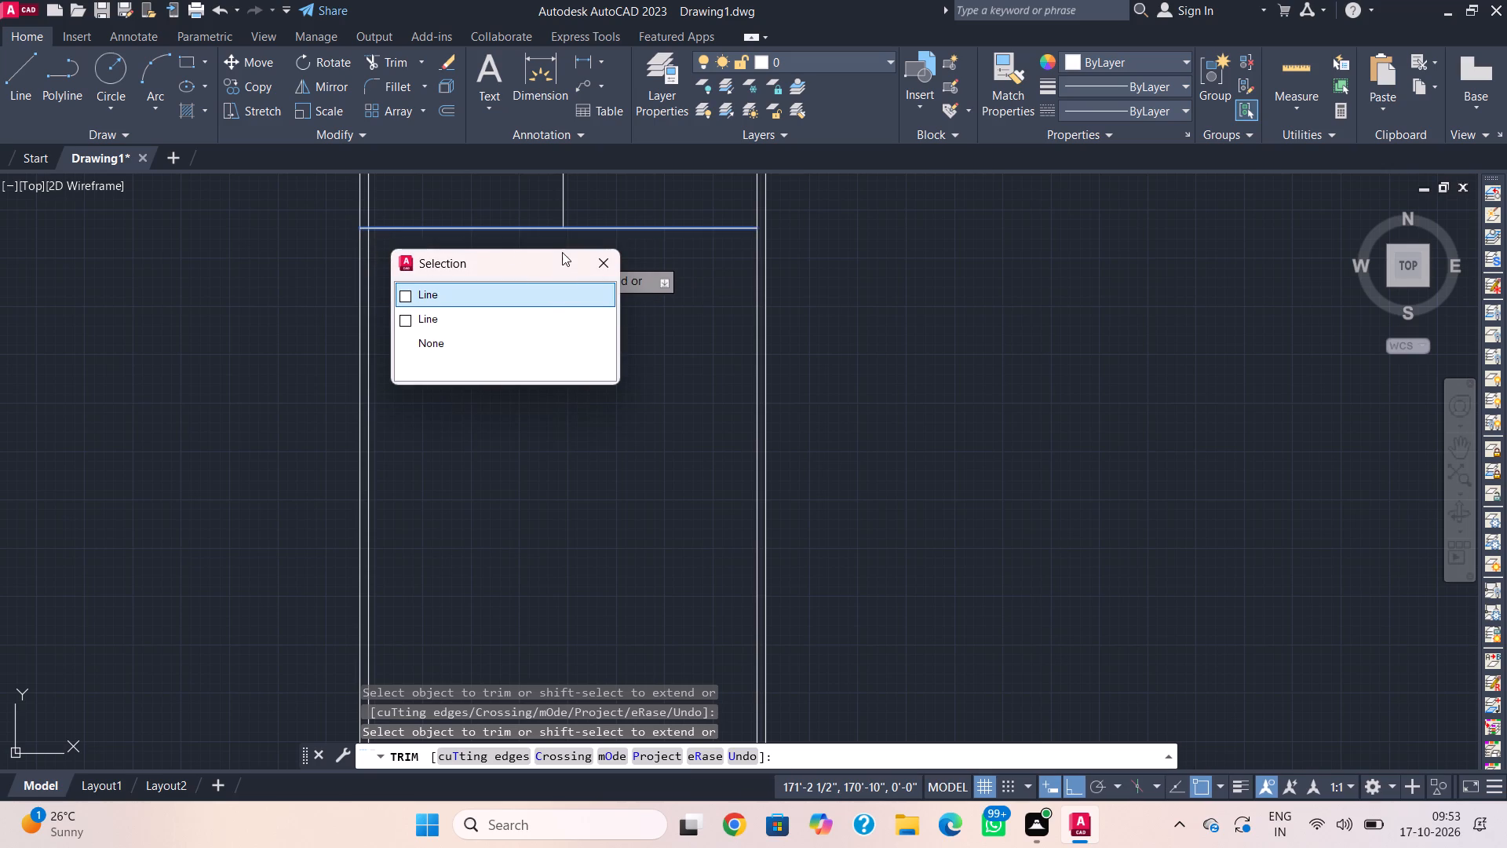
click(602, 250)
scroll(376, 229, up, 3)
drag(323, 208, 329, 234)
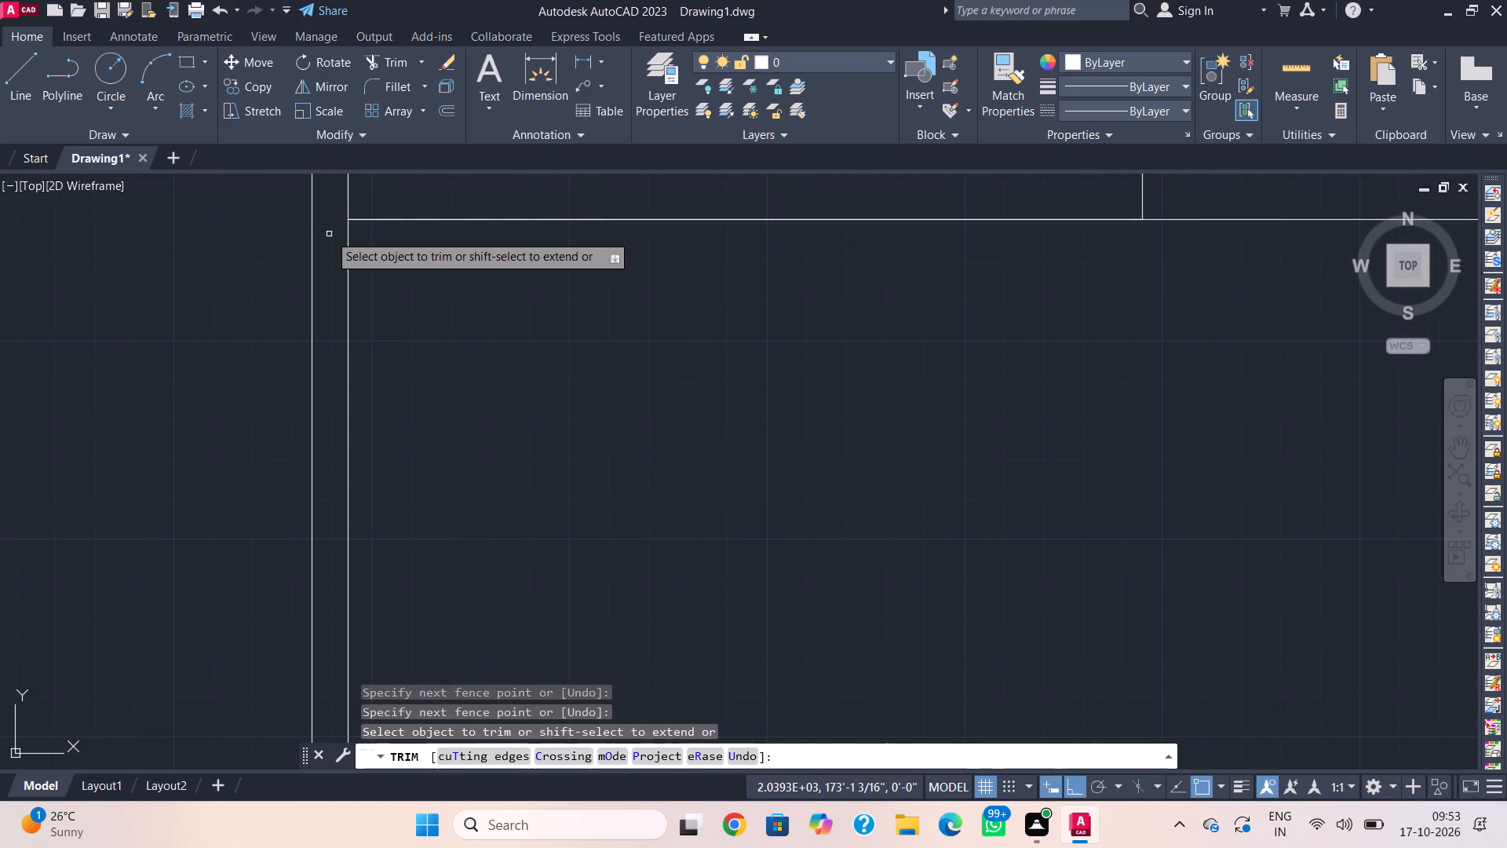
key(Escape)
Draw a 5'-4" line right from the inner walls' top-left corner, continuing vertically down past the bottom wall.
scroll(375, 269, down, 4)
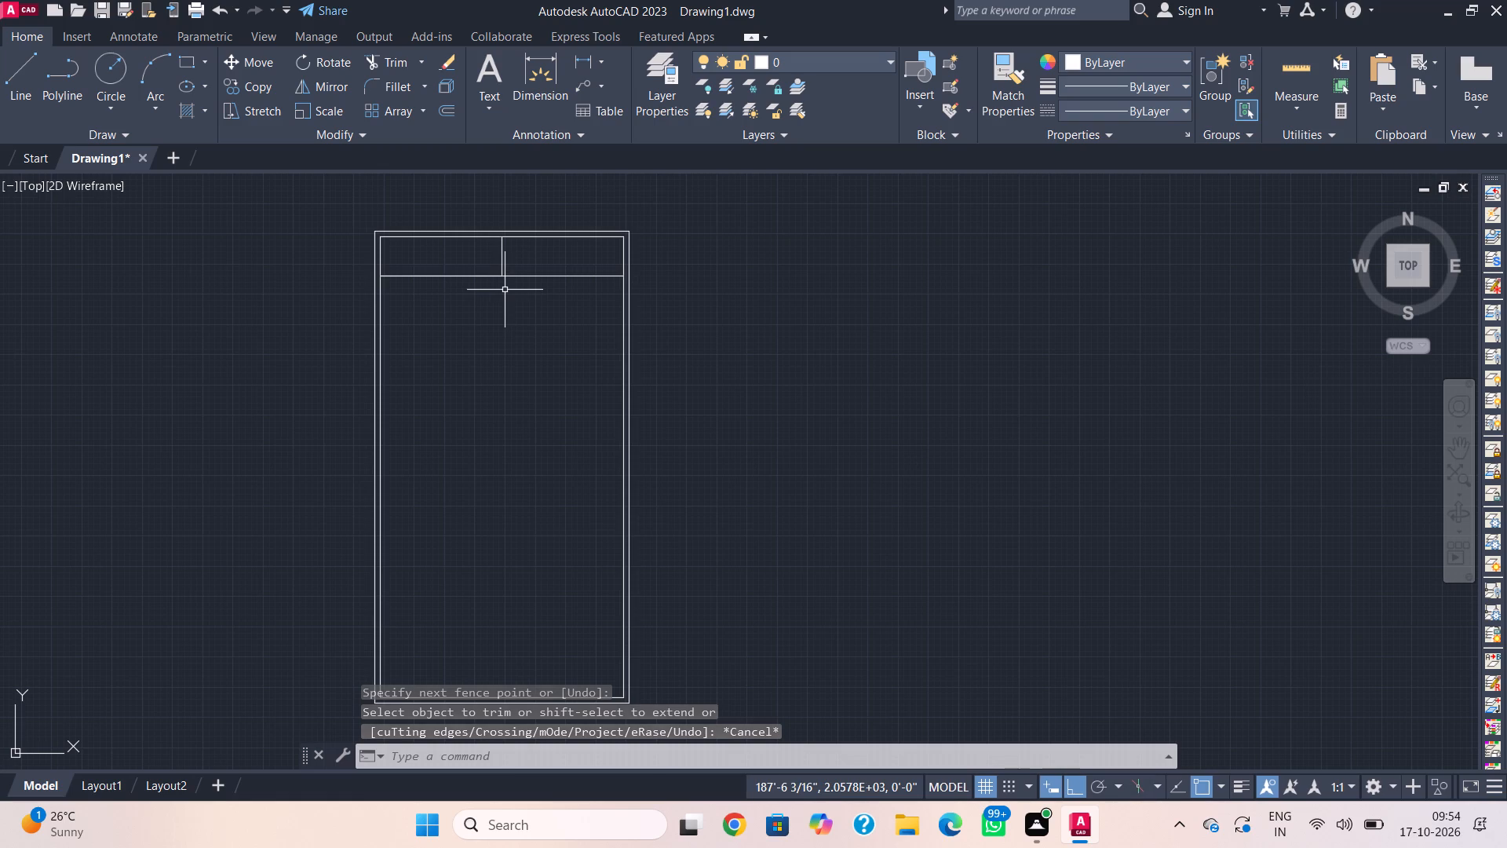
text(l)
key(space)
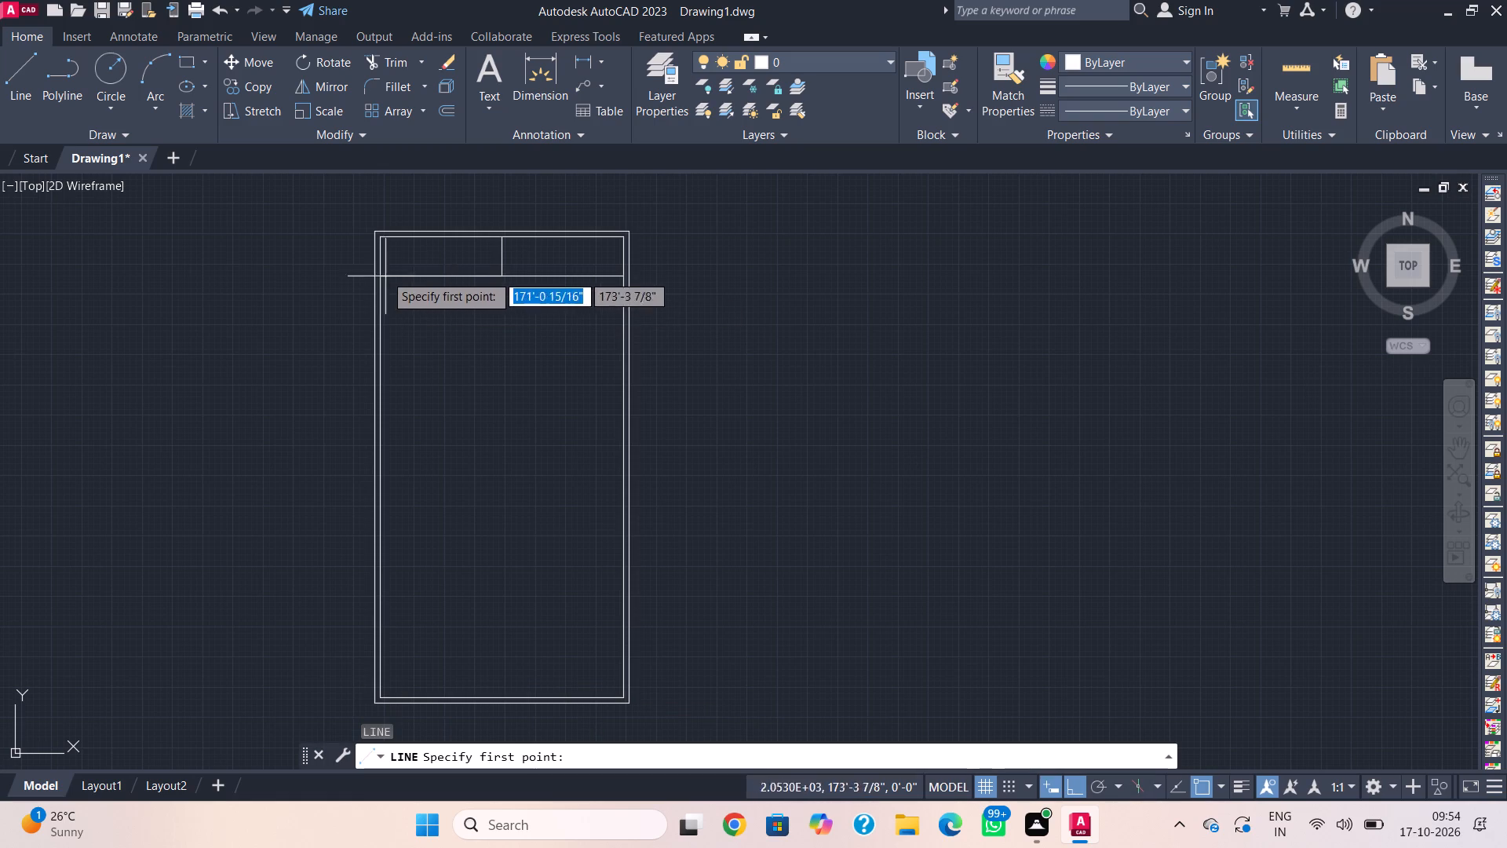
click(374, 241)
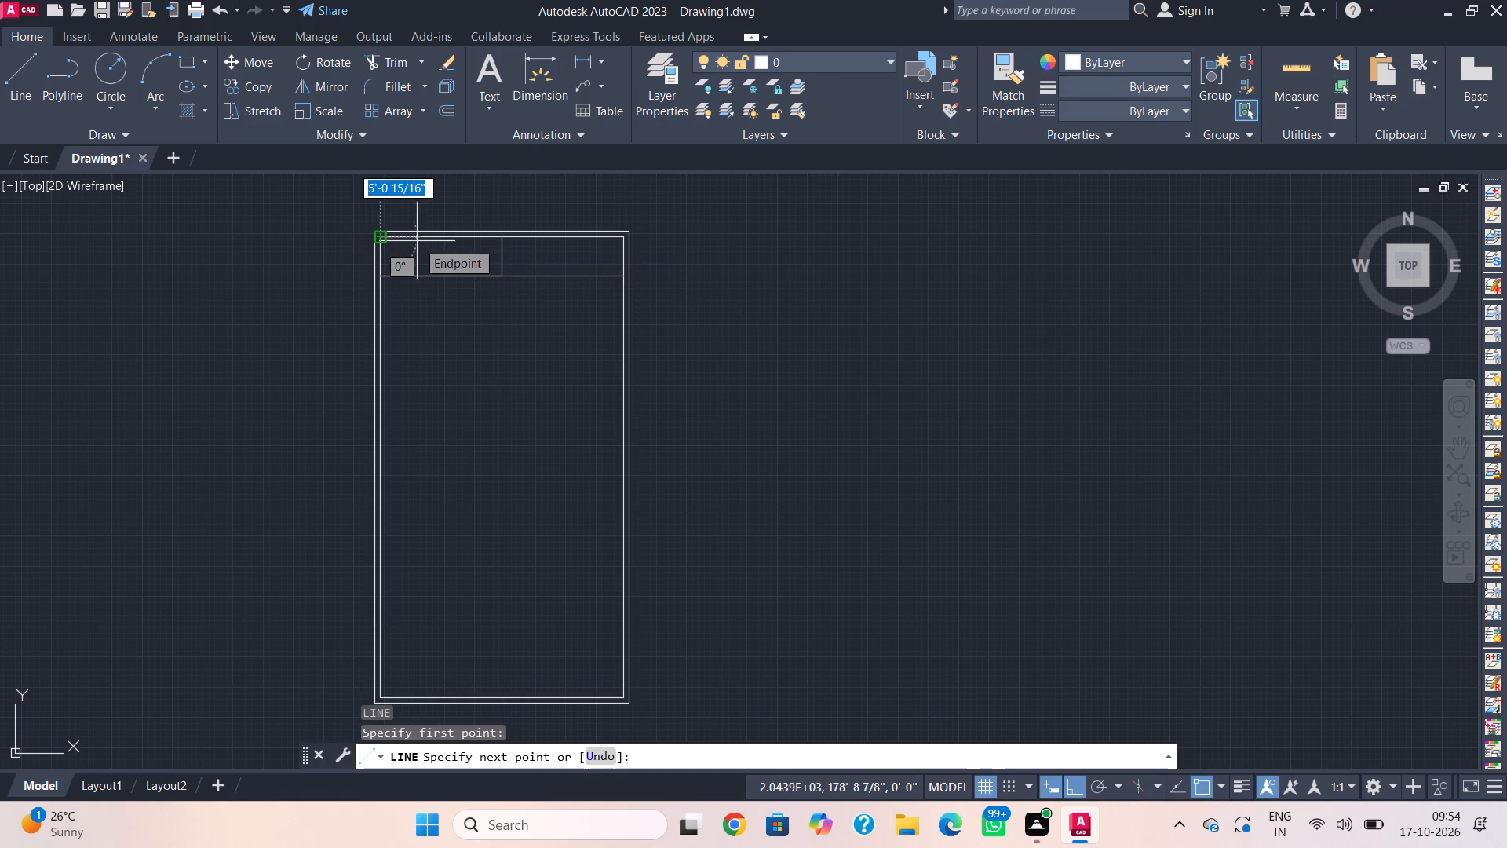
text(5')
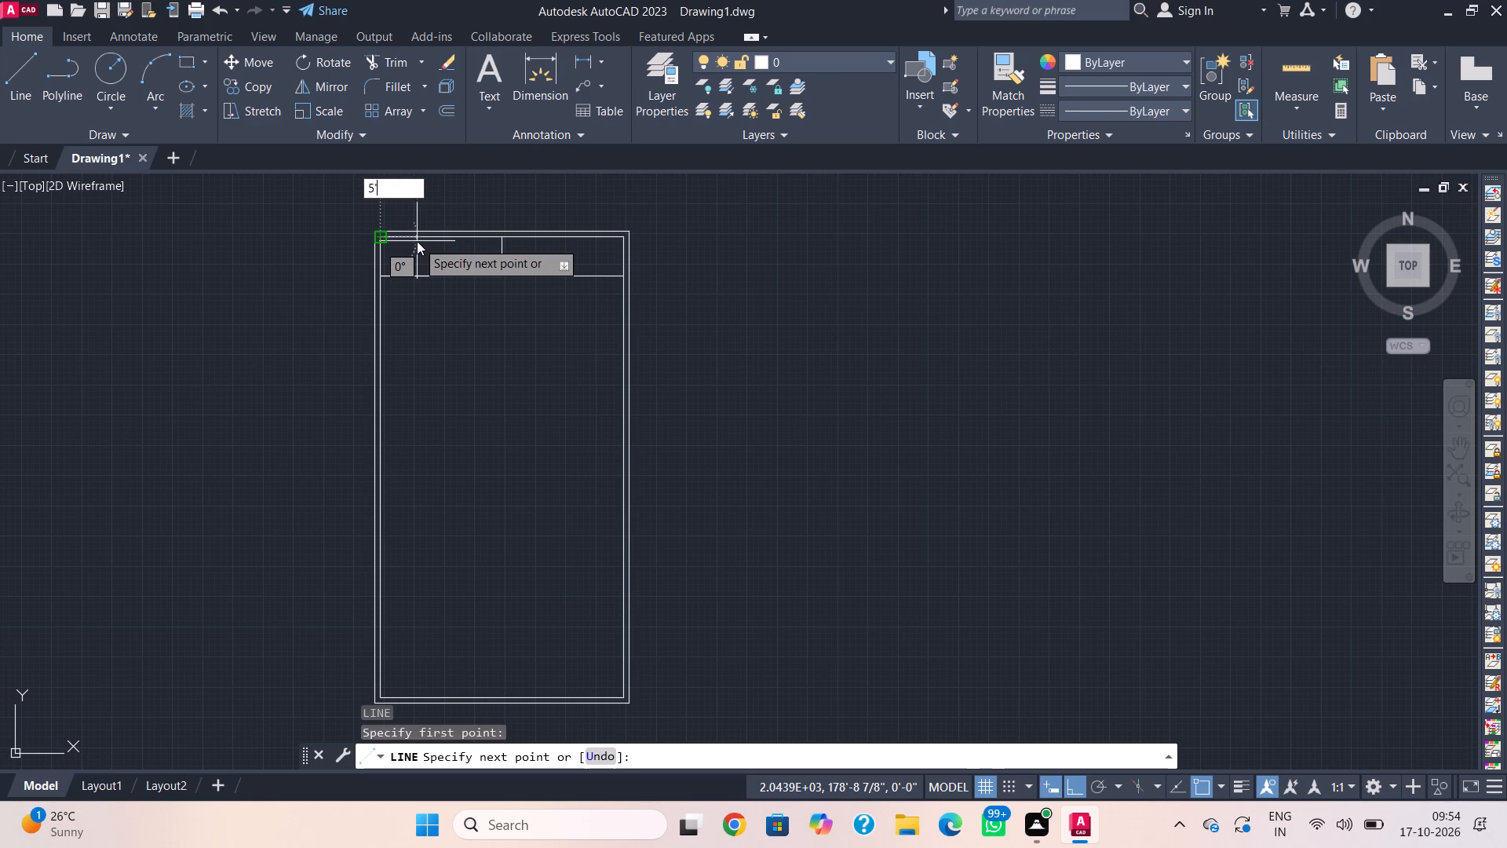
text(-4")
key(Return)
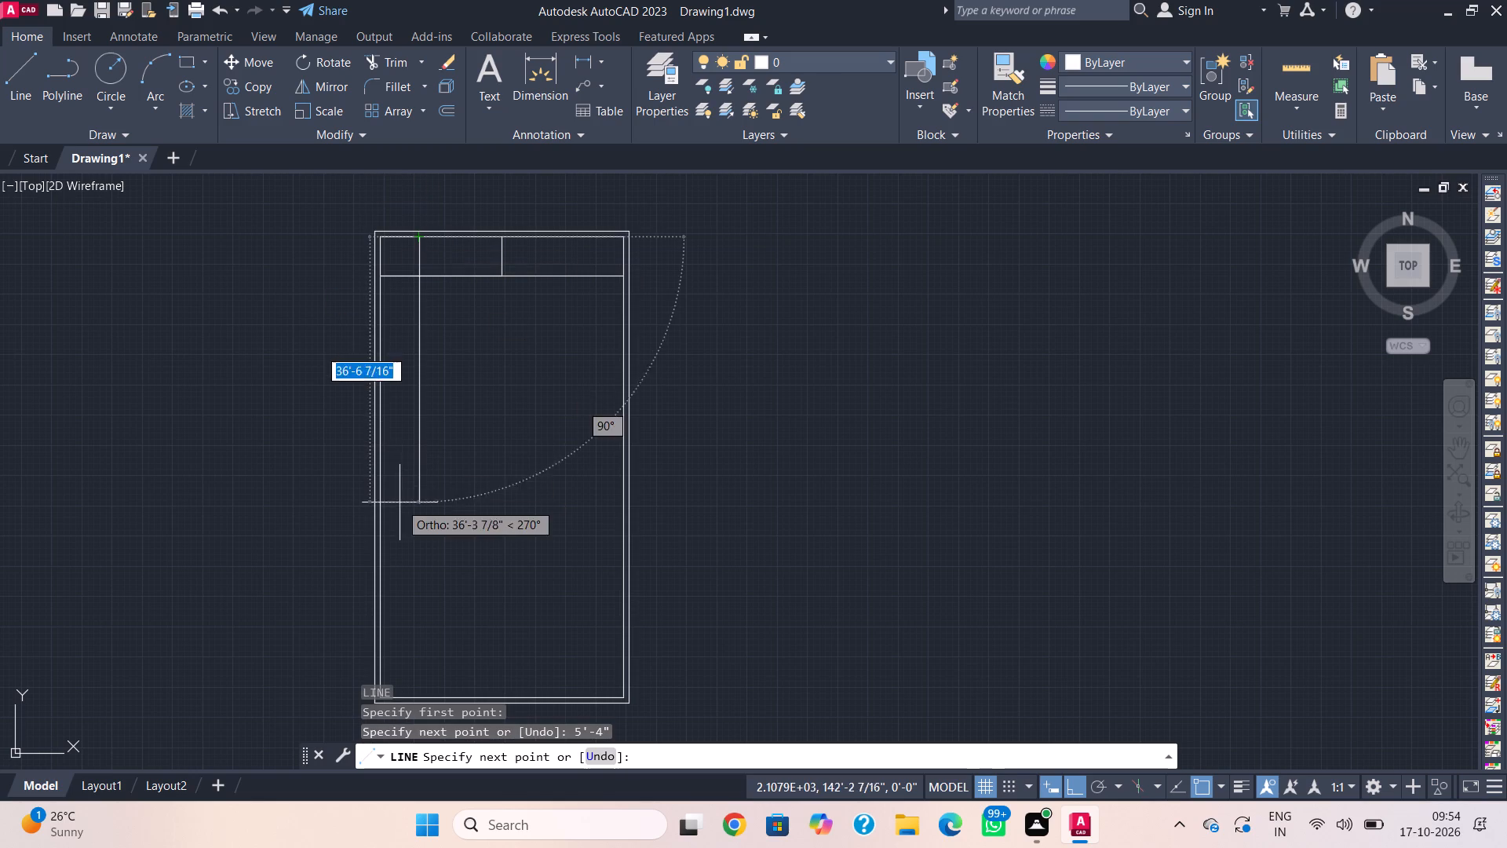
middle_drag(415, 616, 435, 477)
scroll(436, 479, up, 1)
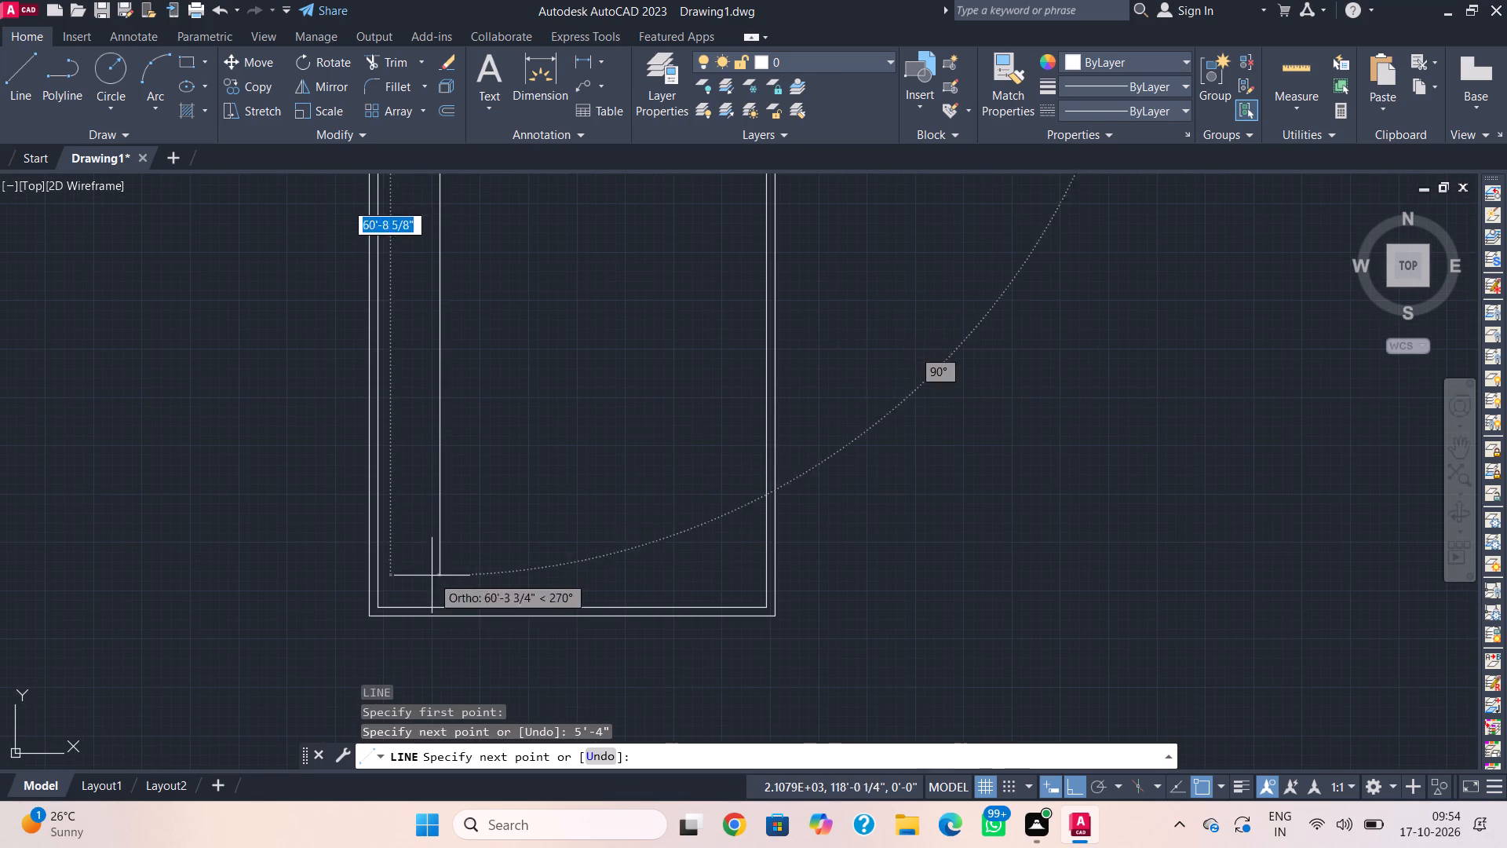
click(411, 658)
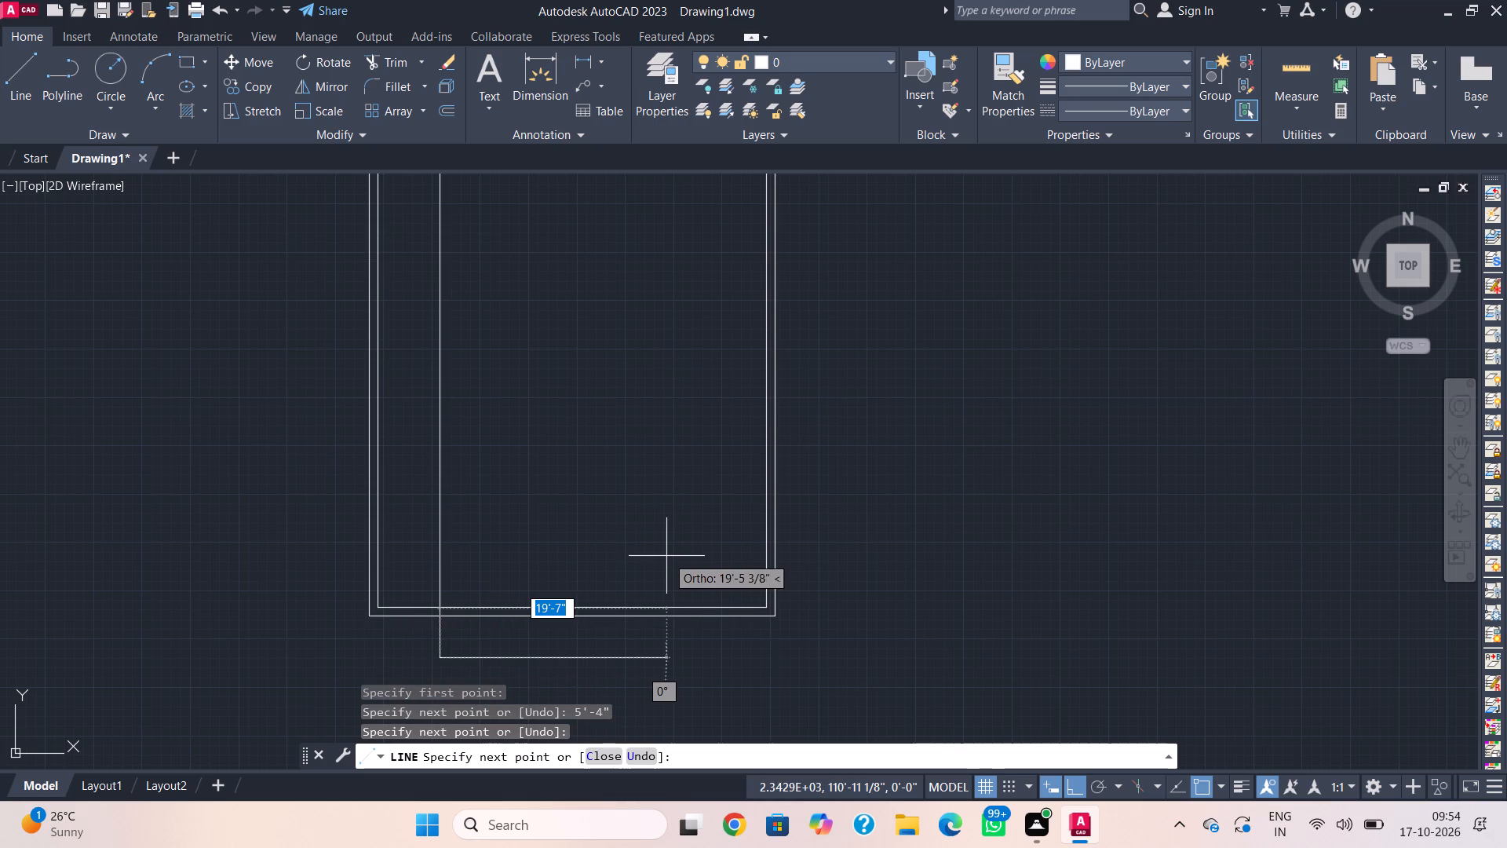
key(Escape)
Trim the lower end of the new vertical line back to the inner face of the bottom wall.
text(tr)
key(space)
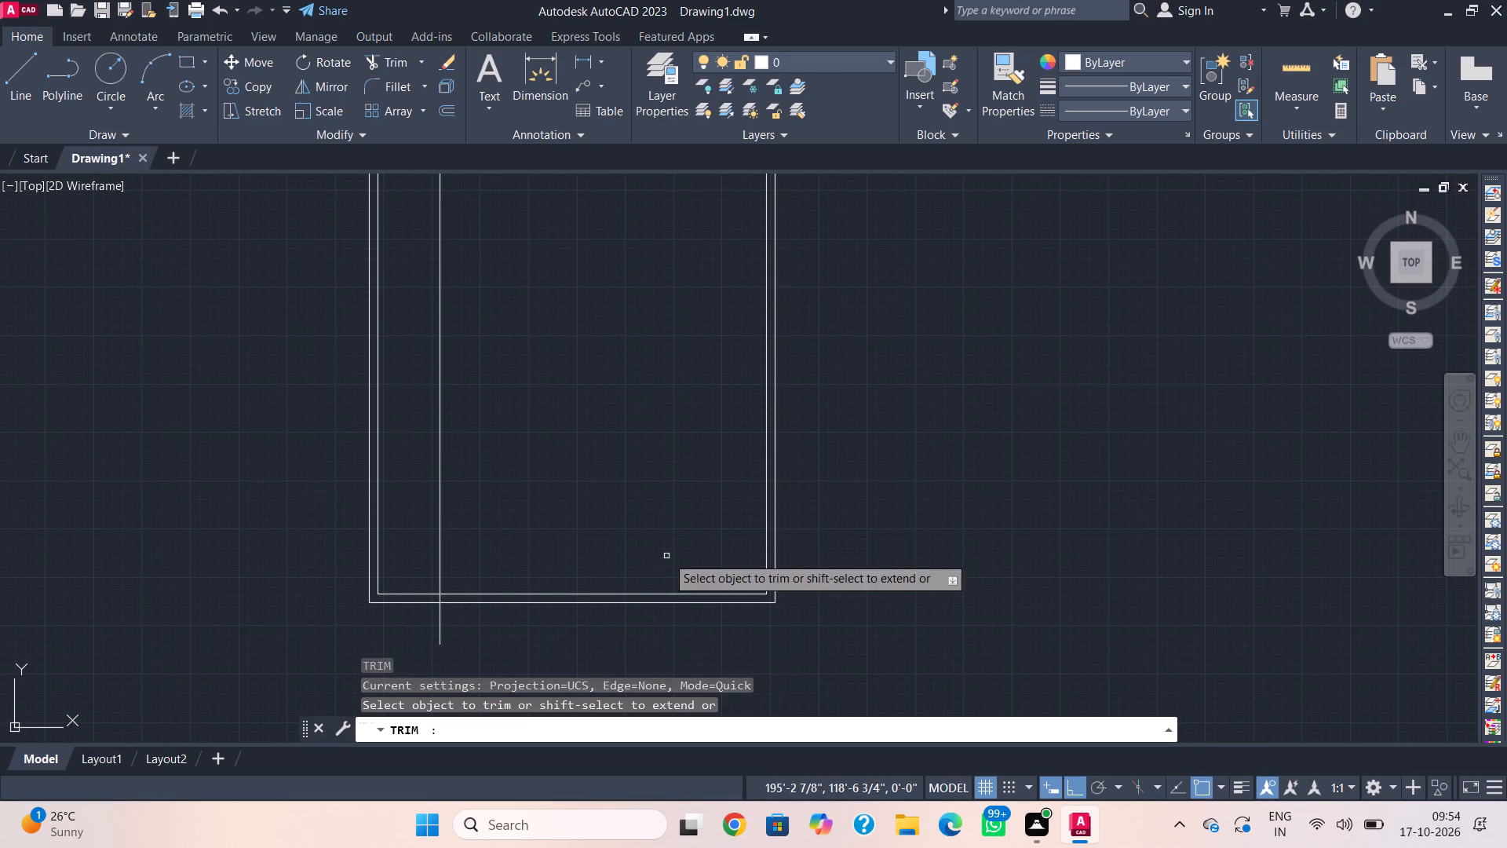
drag(476, 650, 409, 634)
scroll(432, 606, up, 2)
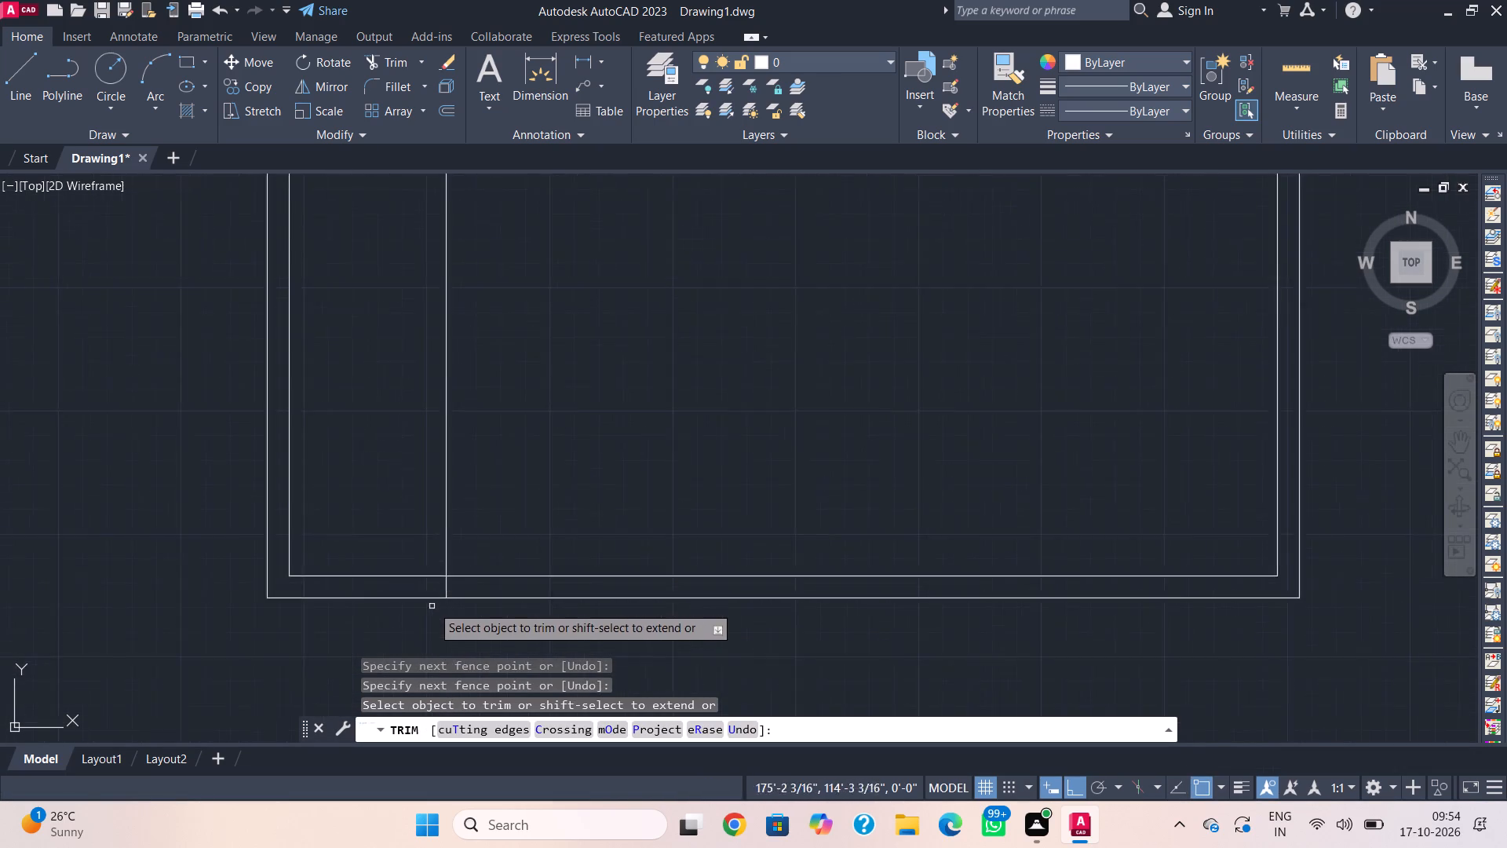
scroll(432, 605, up, 1)
drag(465, 575, 426, 576)
scroll(429, 585, down, 3)
scroll(463, 463, down, 2)
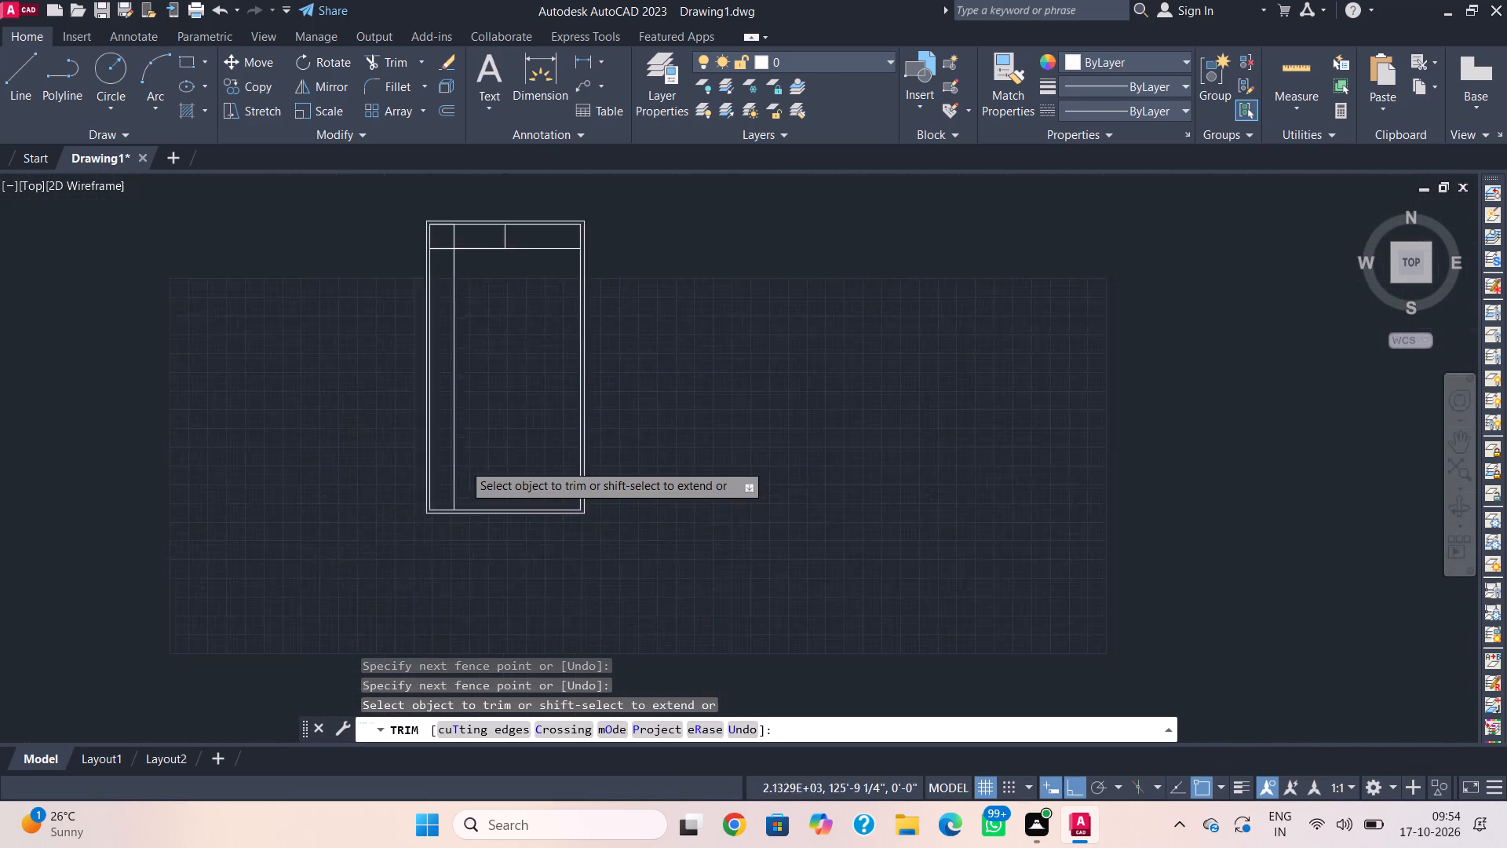
Trim the division lines' overhangs at their top-left crossing and remove the short vertical line below the top wall.
middle_drag(465, 473, 448, 701)
drag(423, 484, 425, 470)
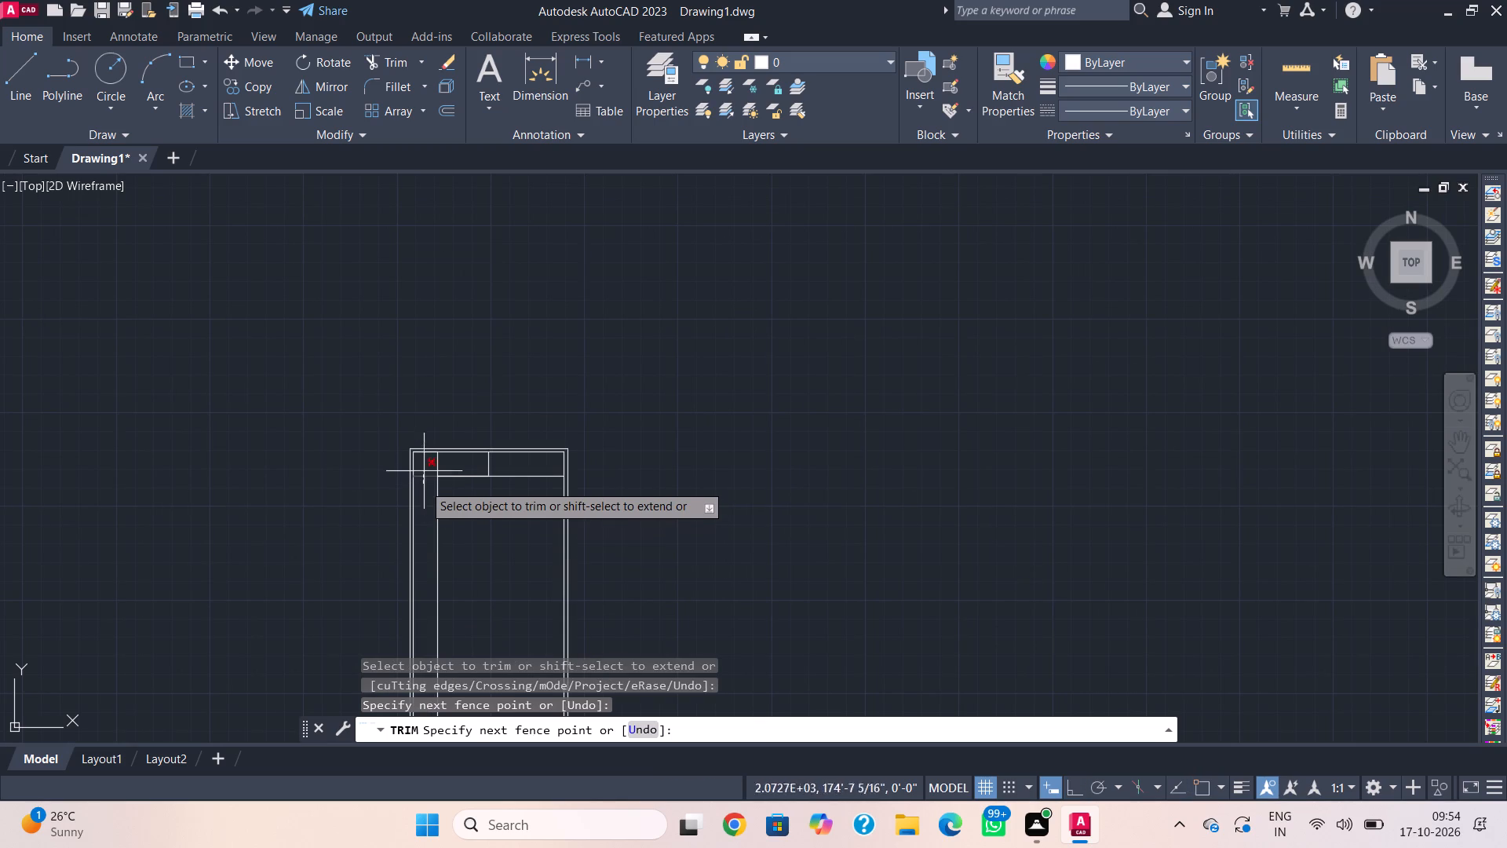
drag(425, 470, 495, 464)
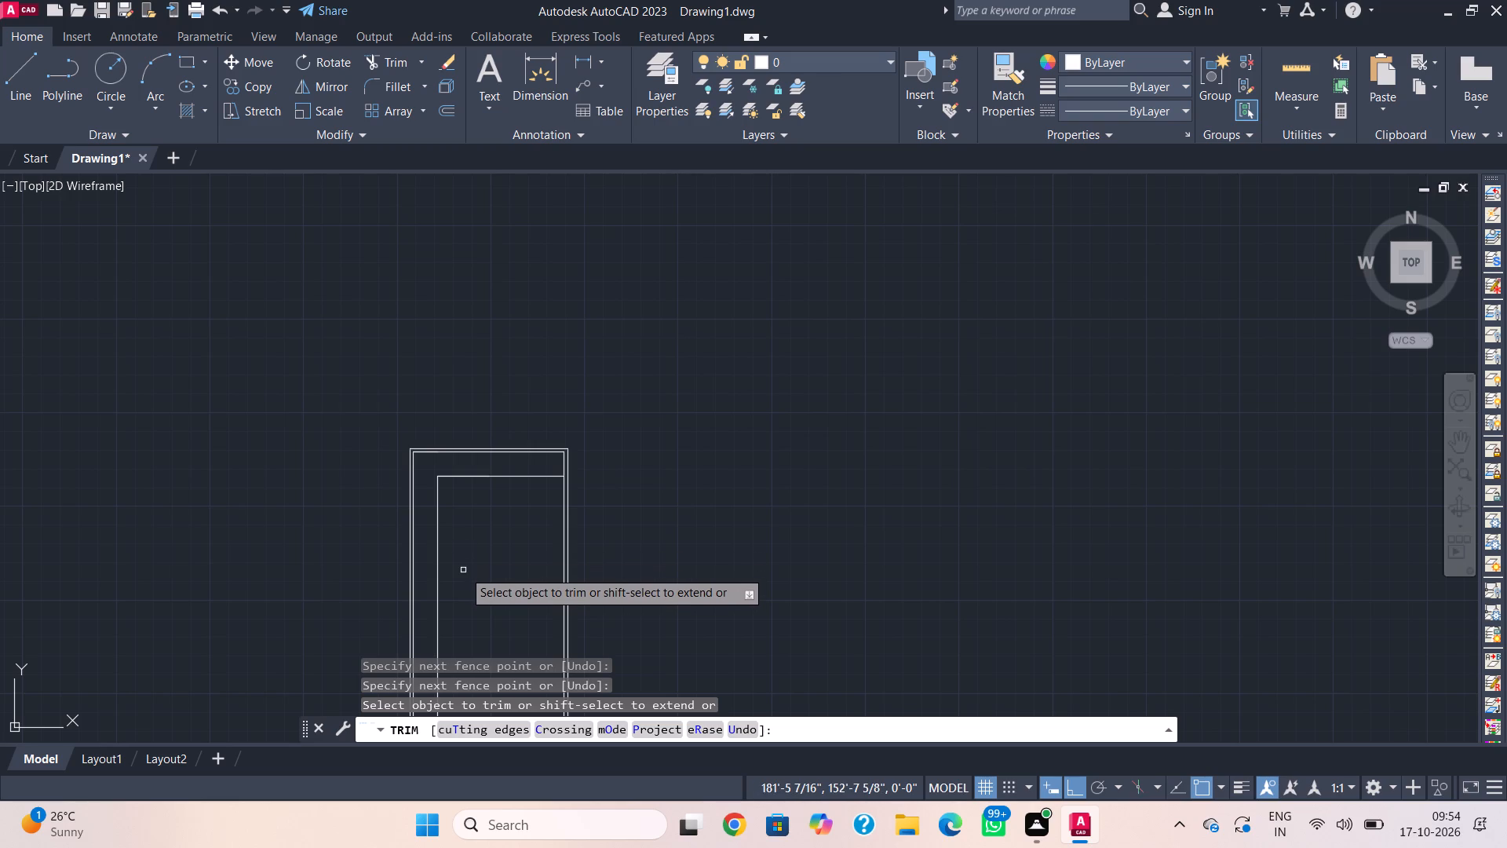
key(Escape)
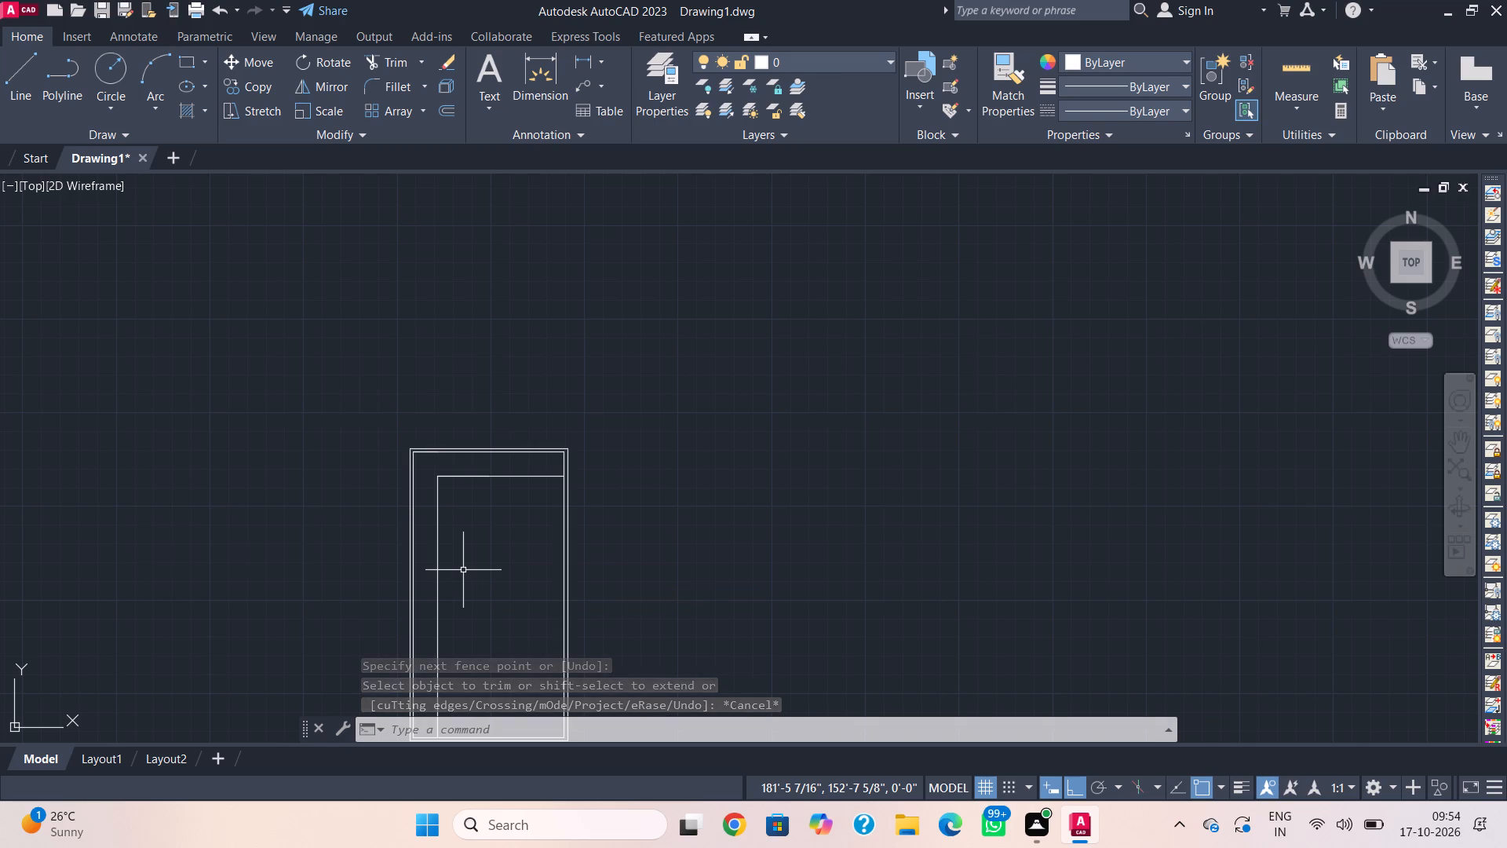
Offset the vertical and horizontal division lines 9" toward the inside of the plan.
text(o)
key(space)
key(space)
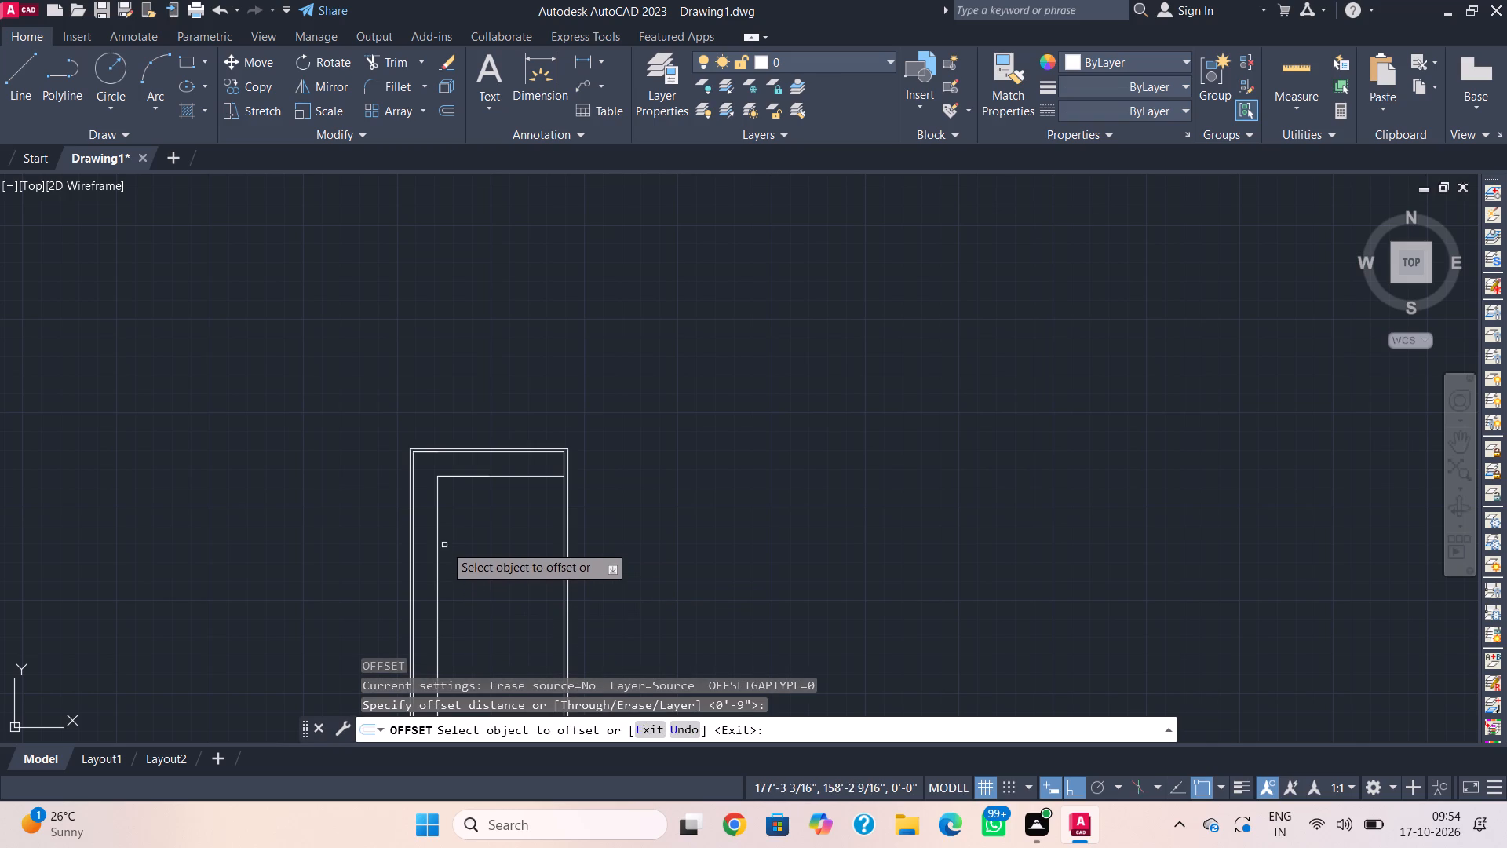
click(436, 543)
click(475, 541)
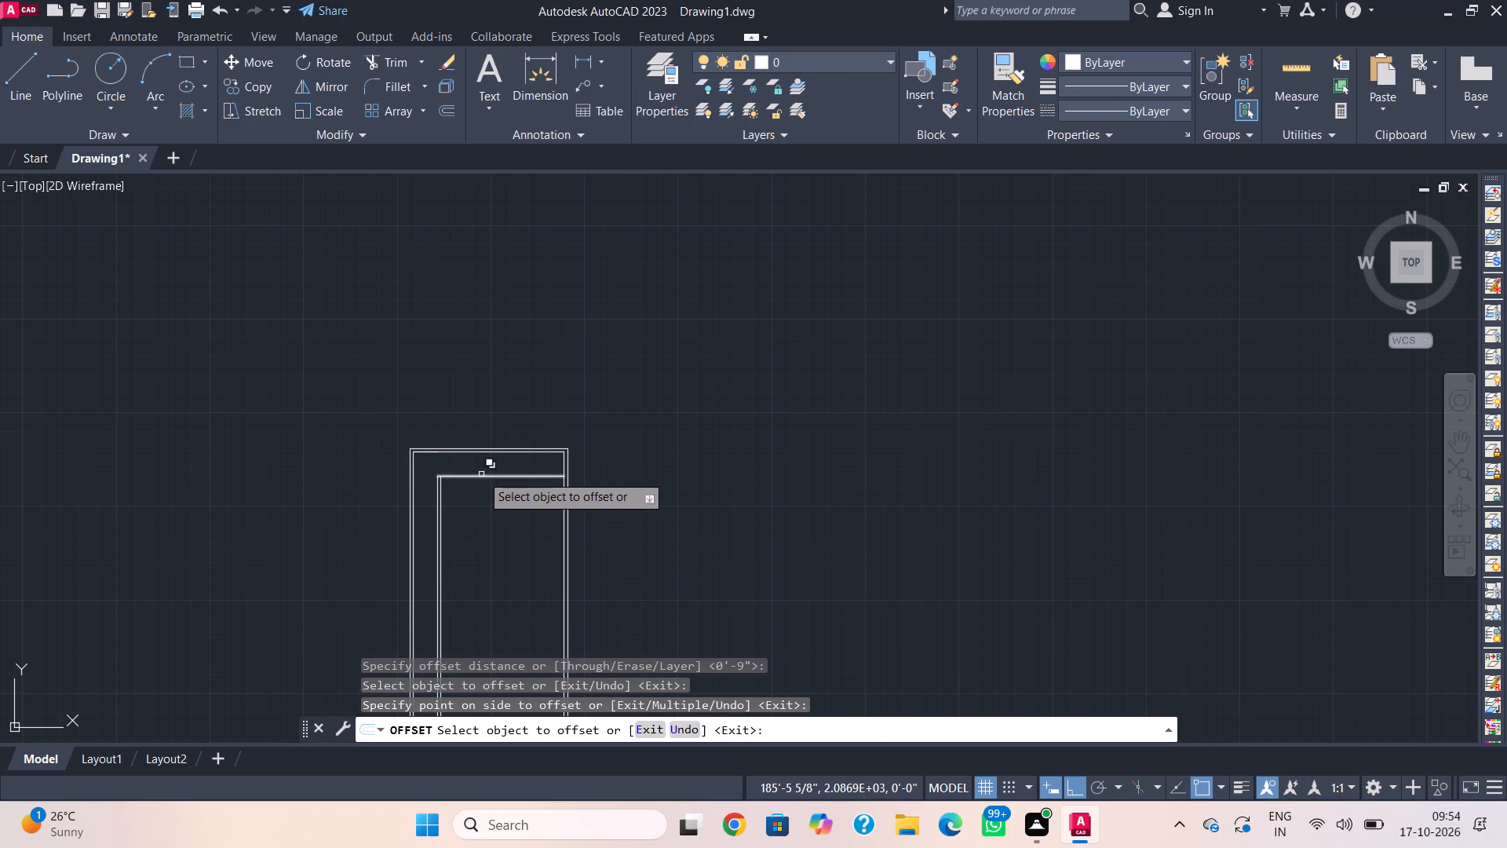
click(481, 474)
click(520, 539)
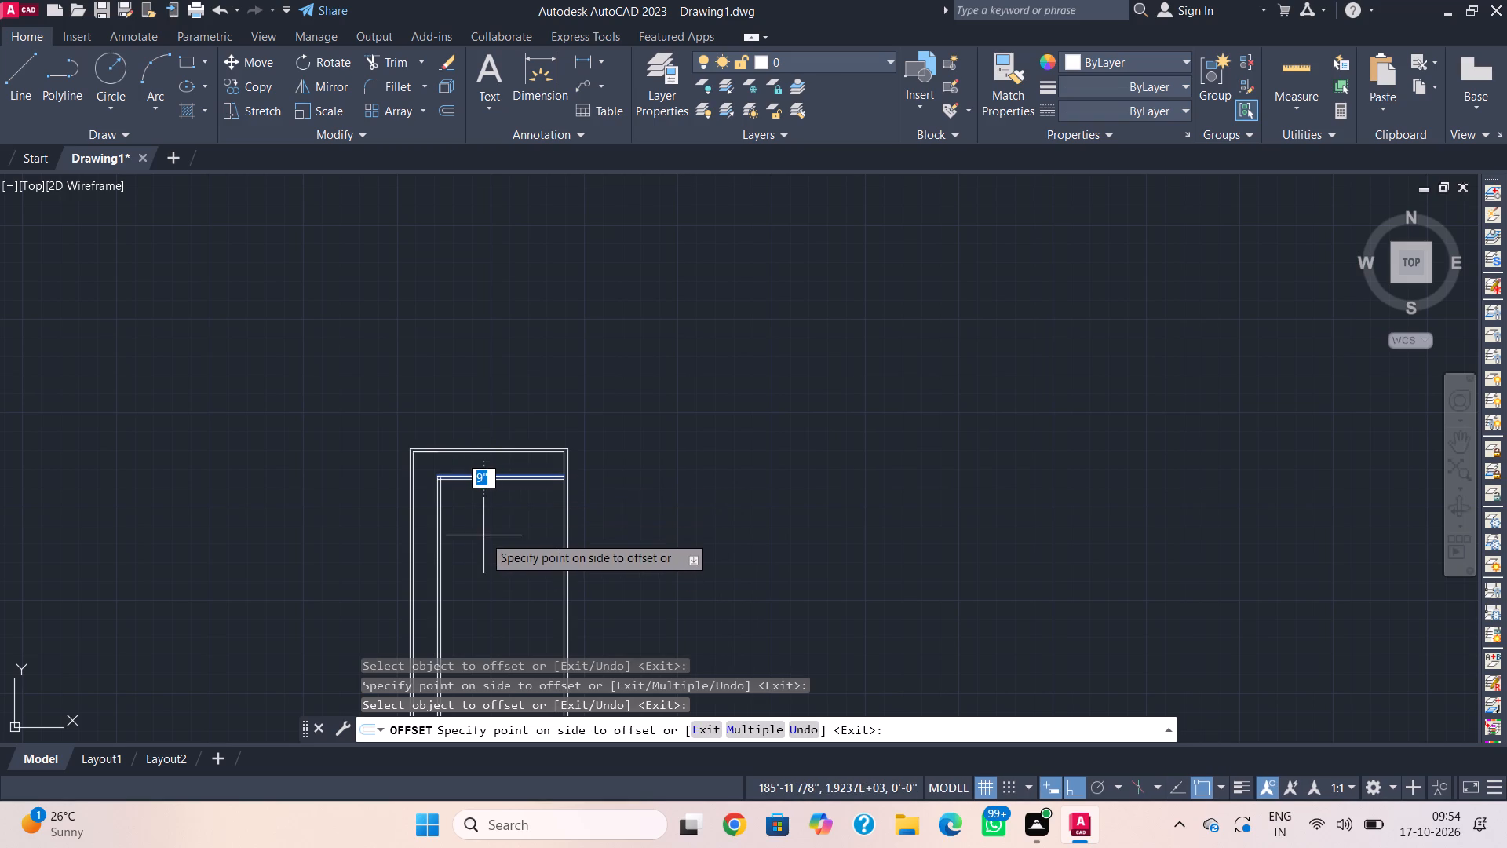
click(483, 535)
key(Escape)
Trim the overlapping offset line ends to form a clean inner corner where the two 9" partitions meet.
text(tr)
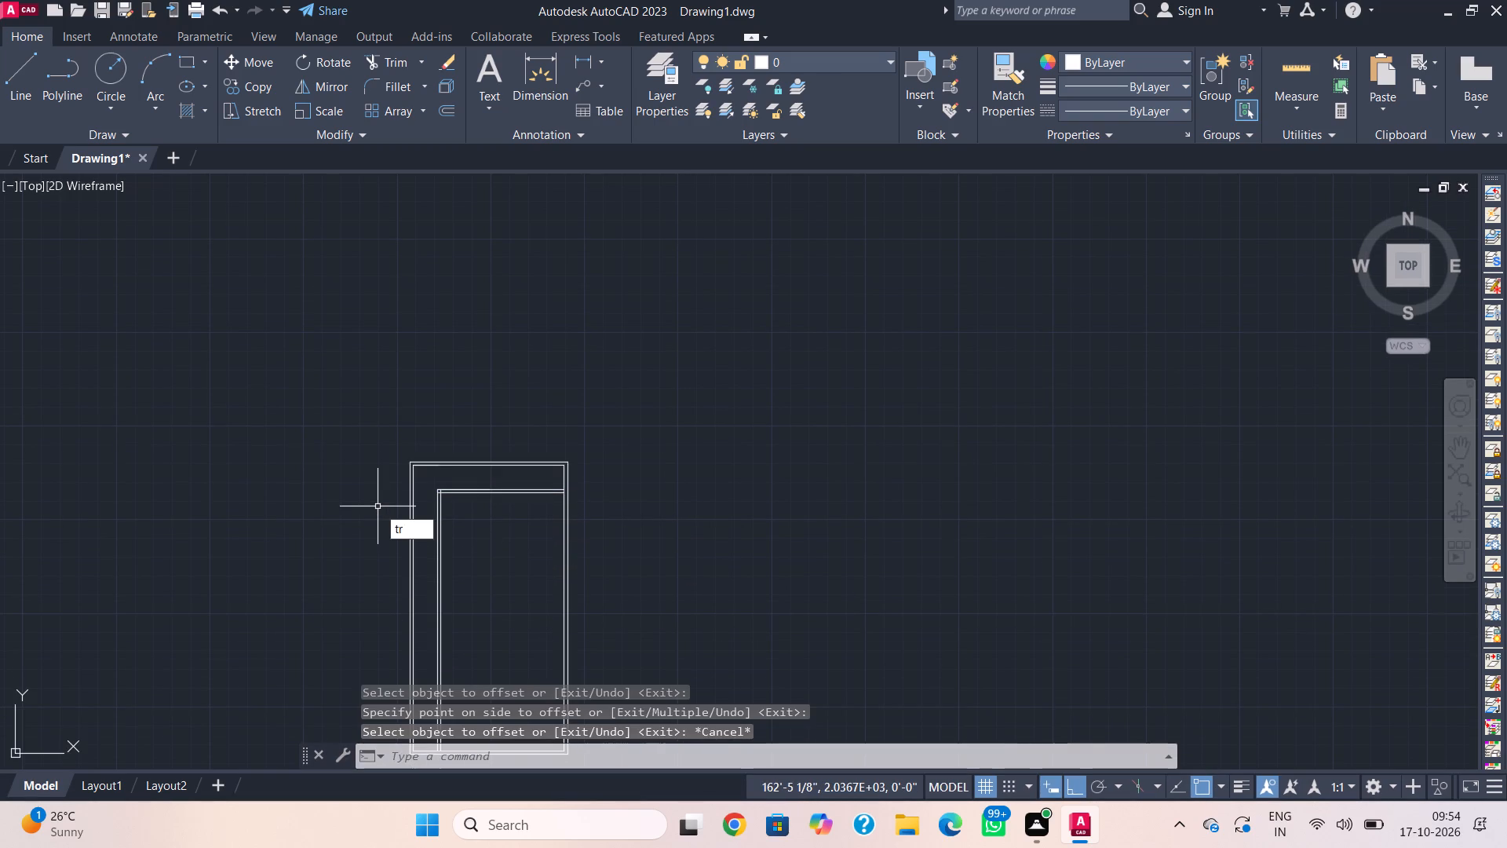
key(space)
scroll(445, 470, up, 6)
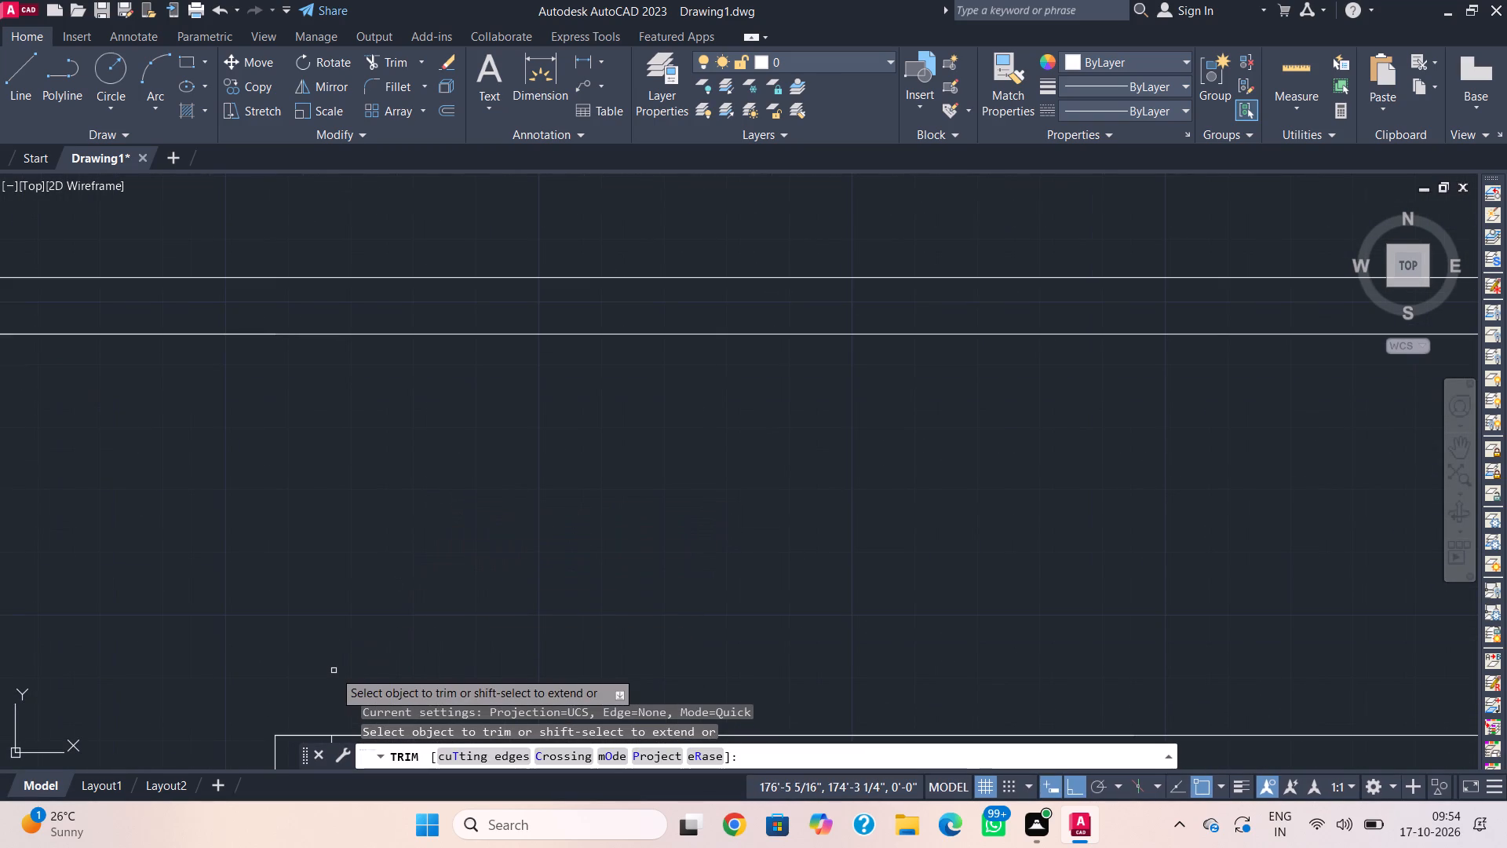
middle_drag(380, 422, 383, 410)
middle_drag(391, 569, 441, 342)
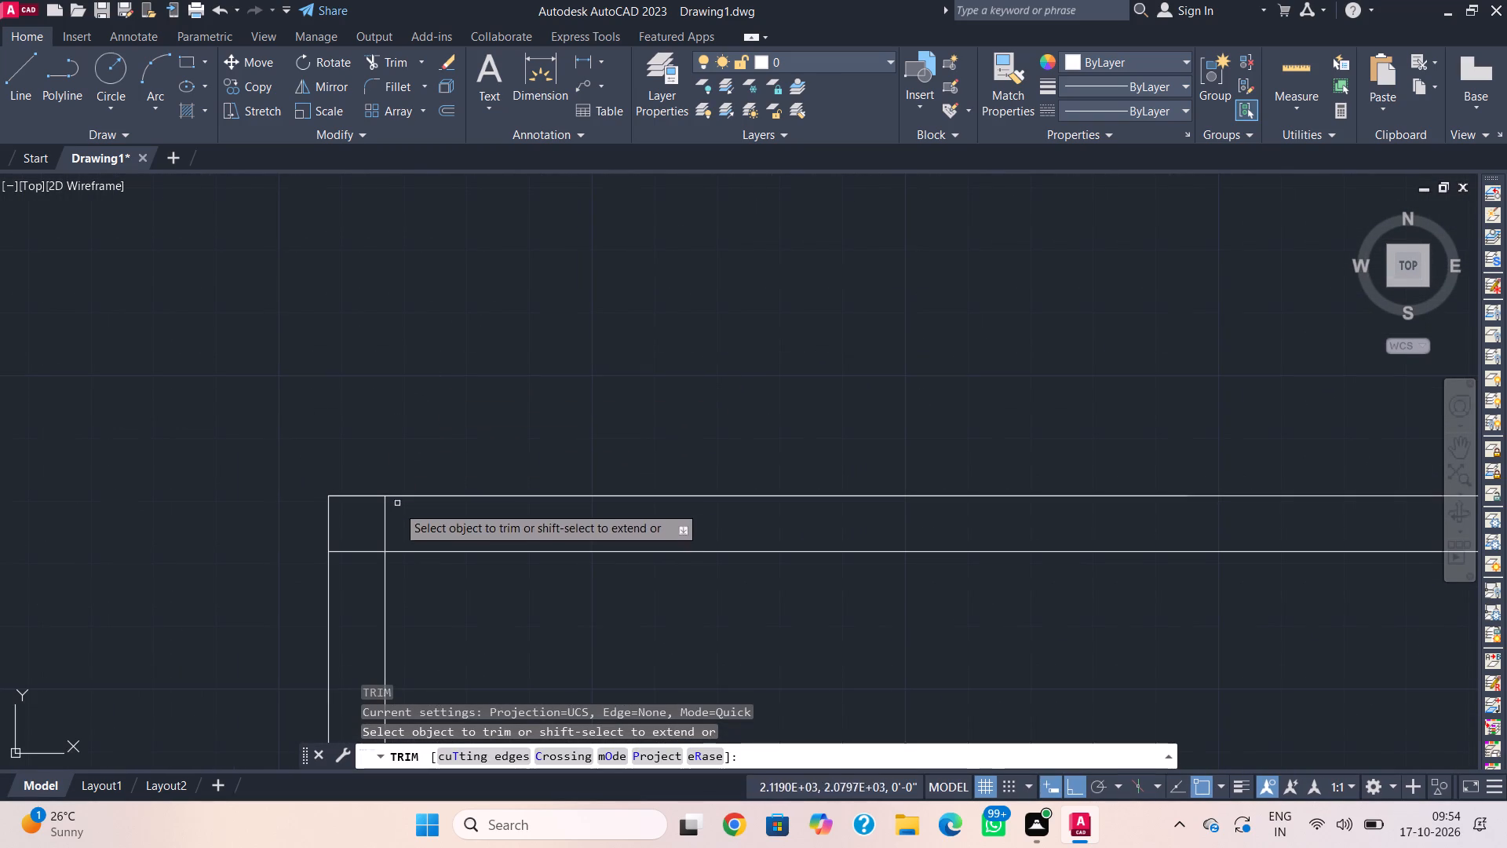
drag(396, 521, 356, 573)
Trim the right wall's inner line between the two horizontal partition lines.
scroll(359, 546, down, 5)
scroll(435, 580, down, 1)
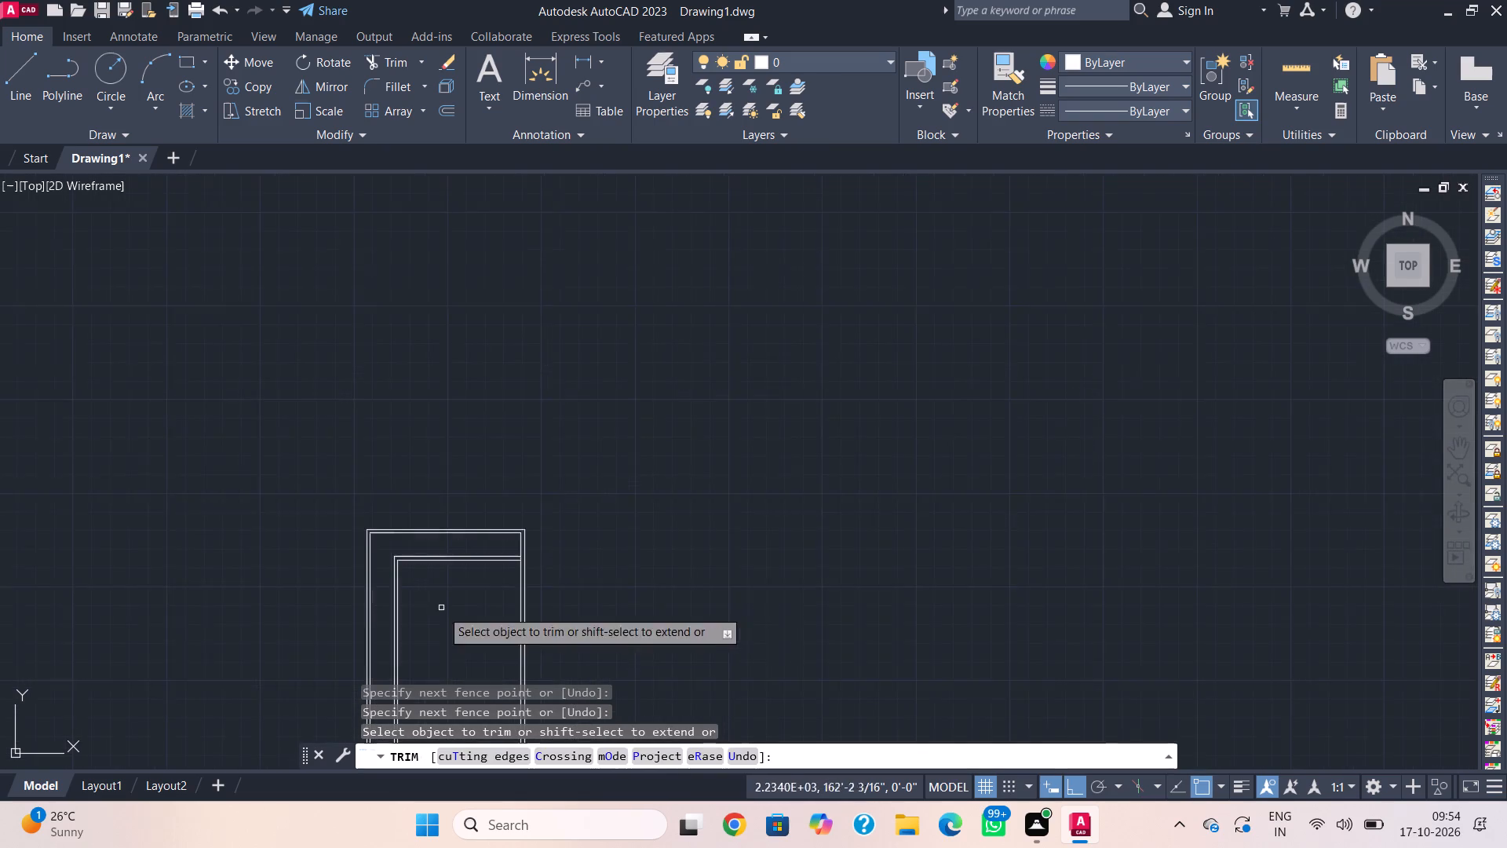
middle_drag(442, 609, 443, 491)
scroll(532, 428, up, 3)
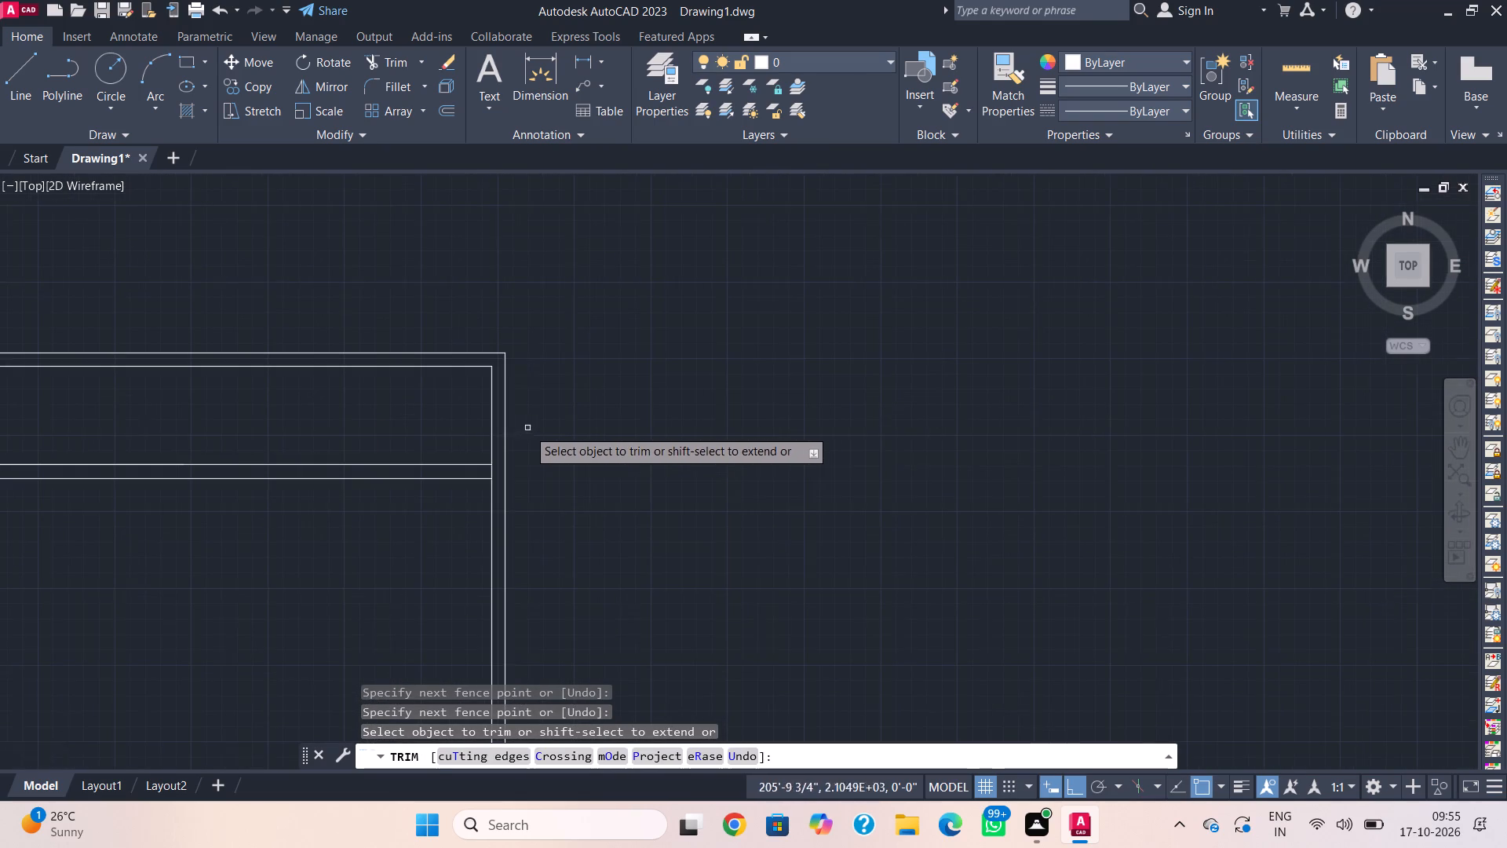
click(491, 471)
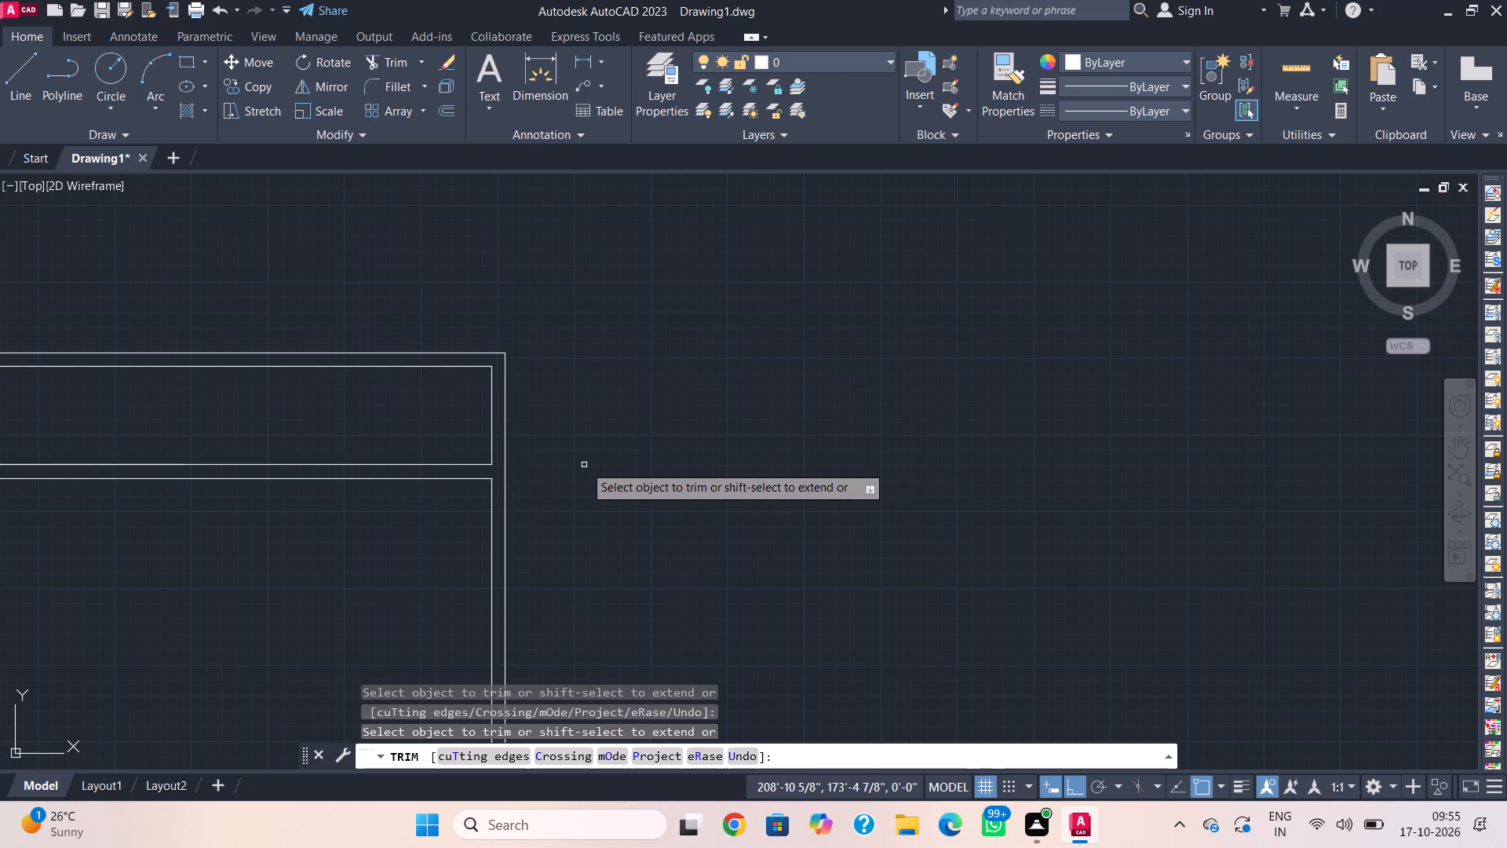
key(Escape)
Draw a line 14' right from the partitions' inner top-left corner, continuing 12' down.
scroll(582, 470, down, 4)
middle_drag(597, 469, 672, 432)
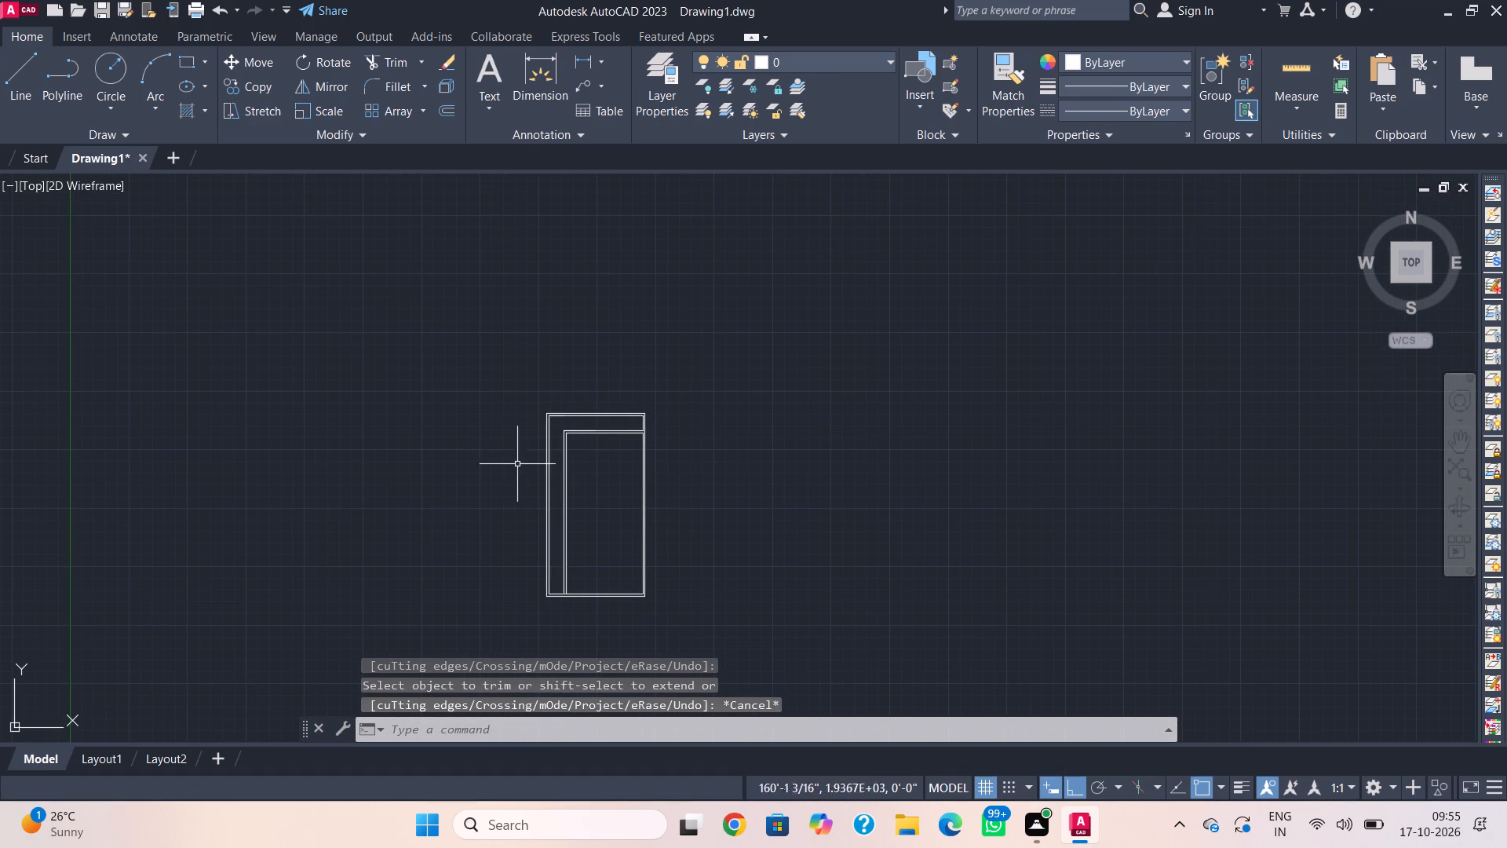
scroll(571, 439, up, 3)
text(l)
key(space)
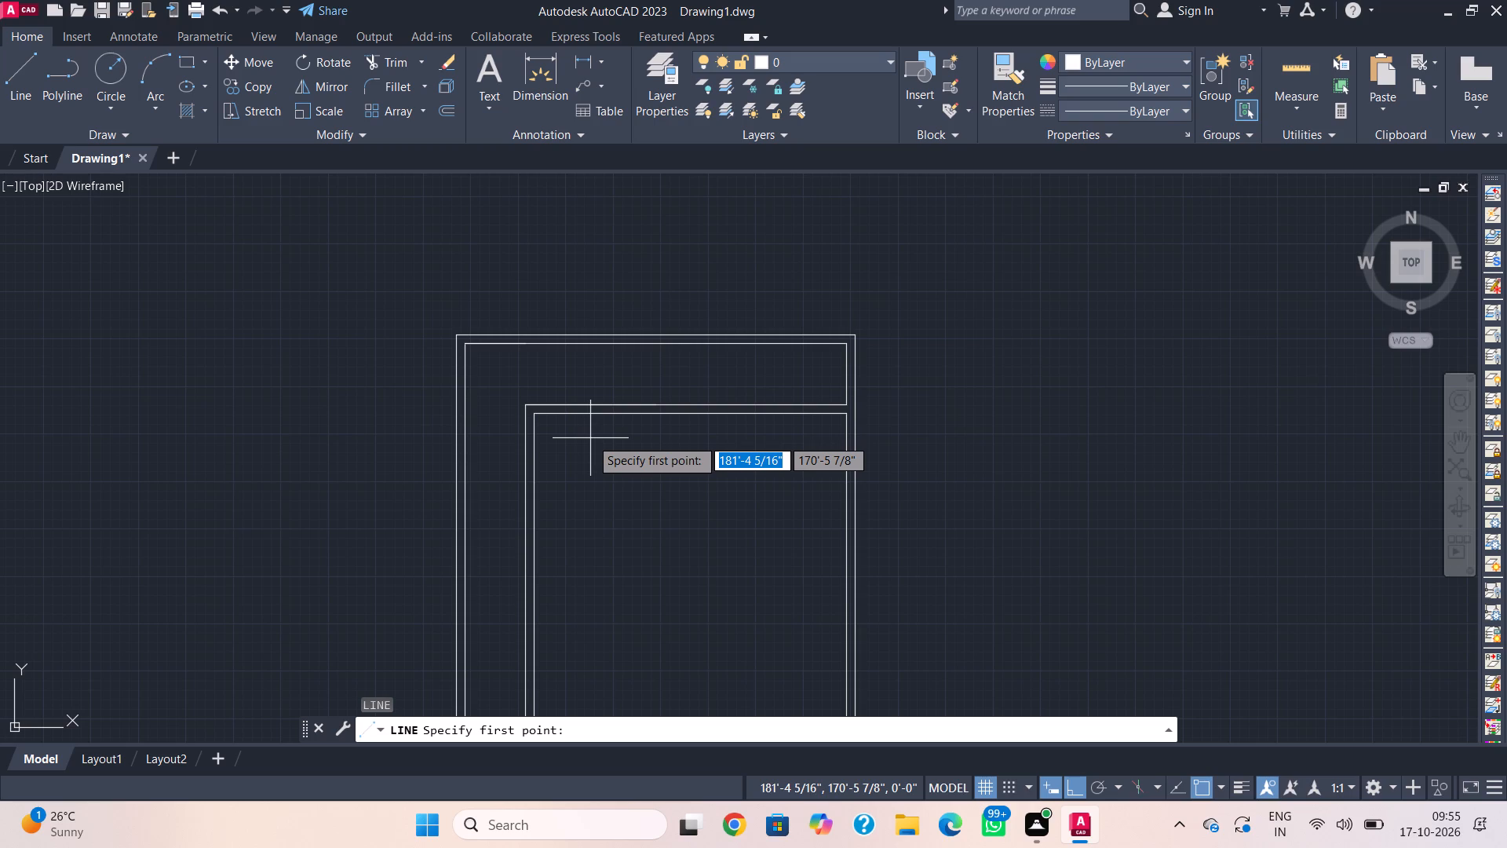
click(535, 422)
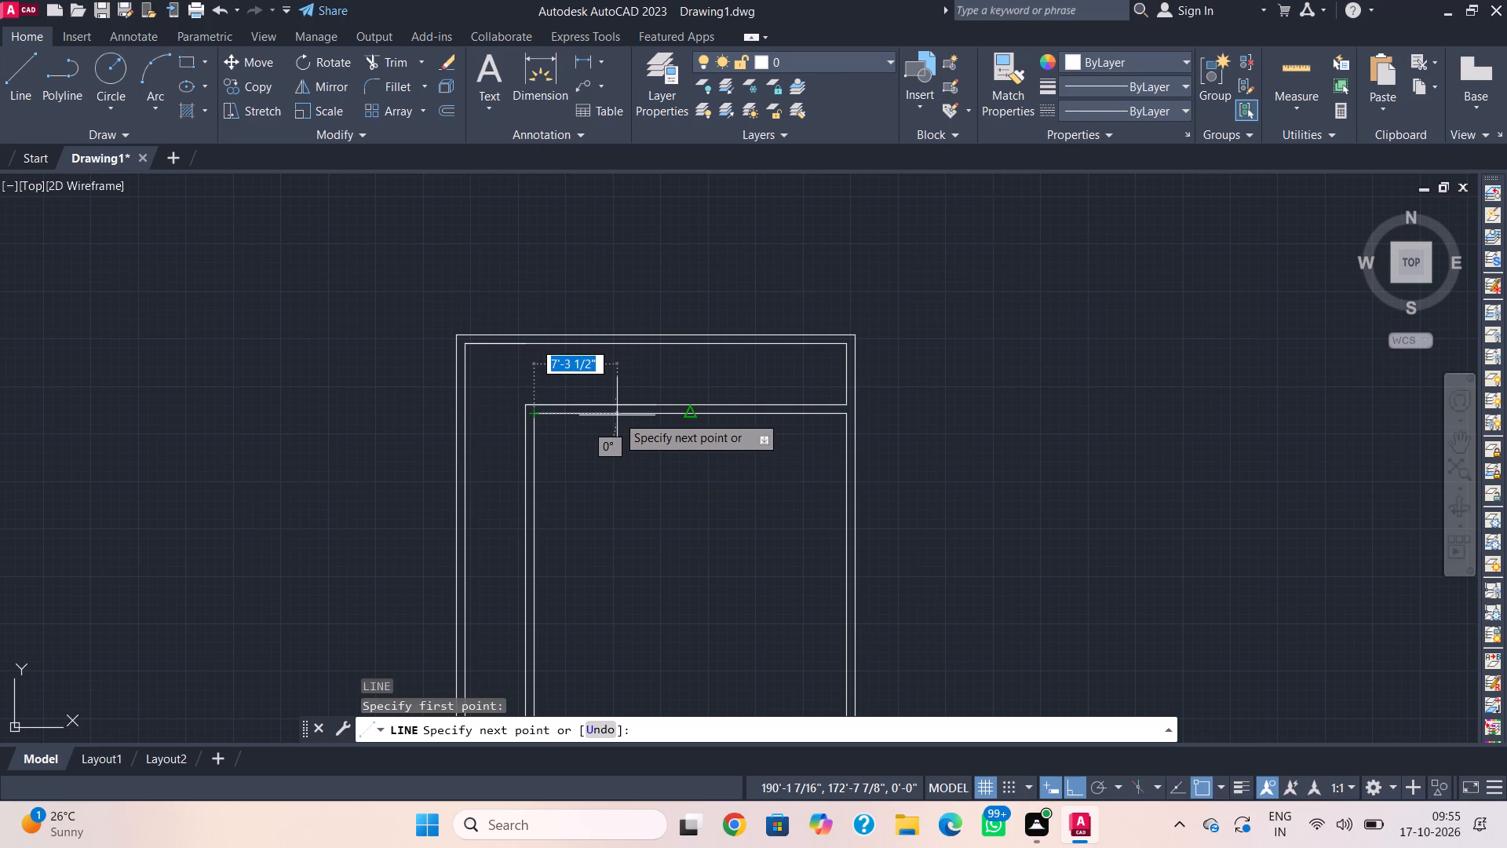
text(14')
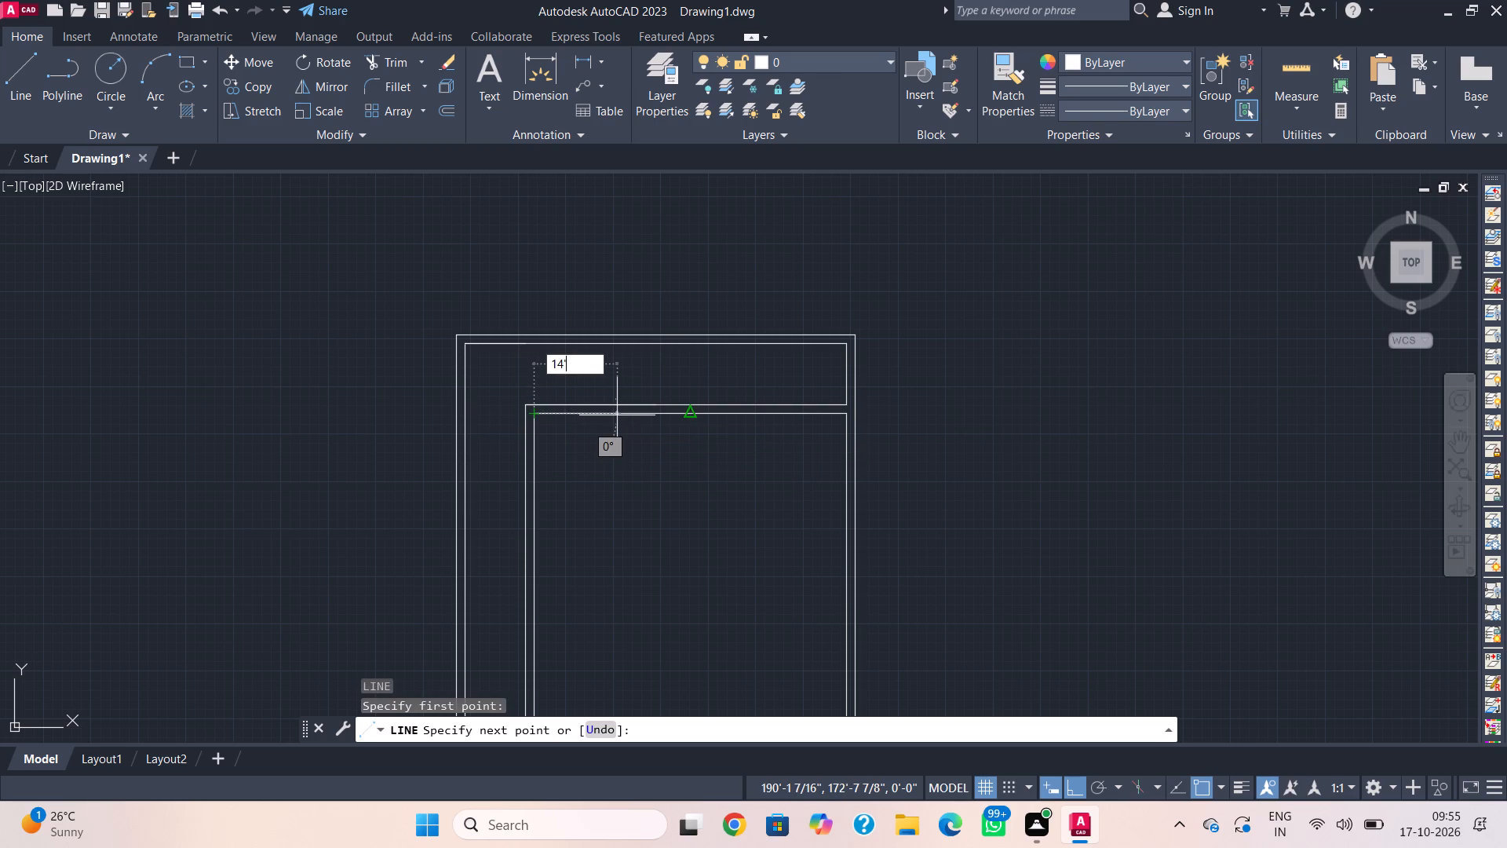
key(Return)
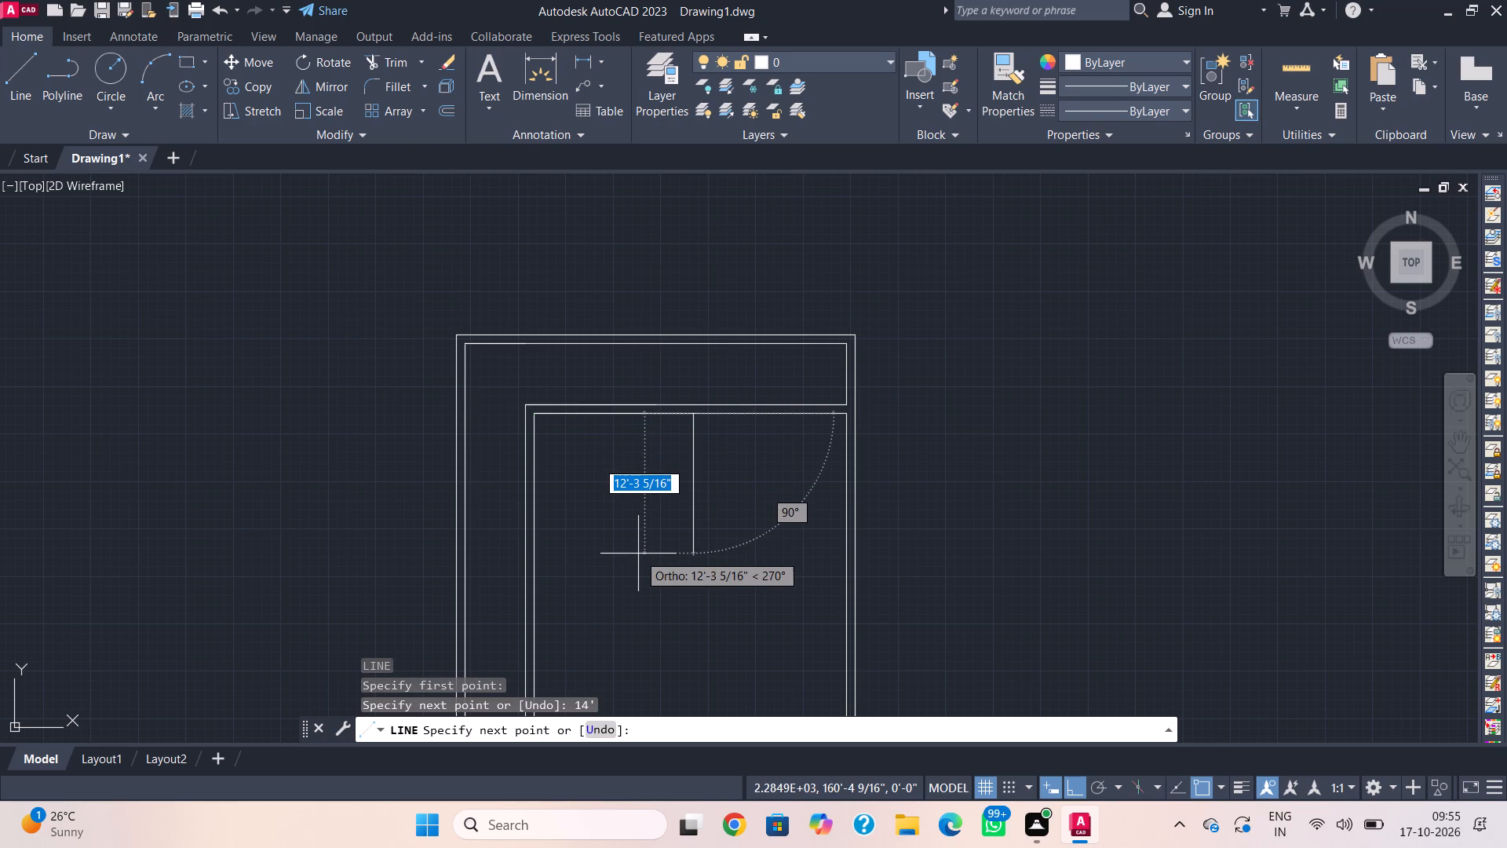
text(12')
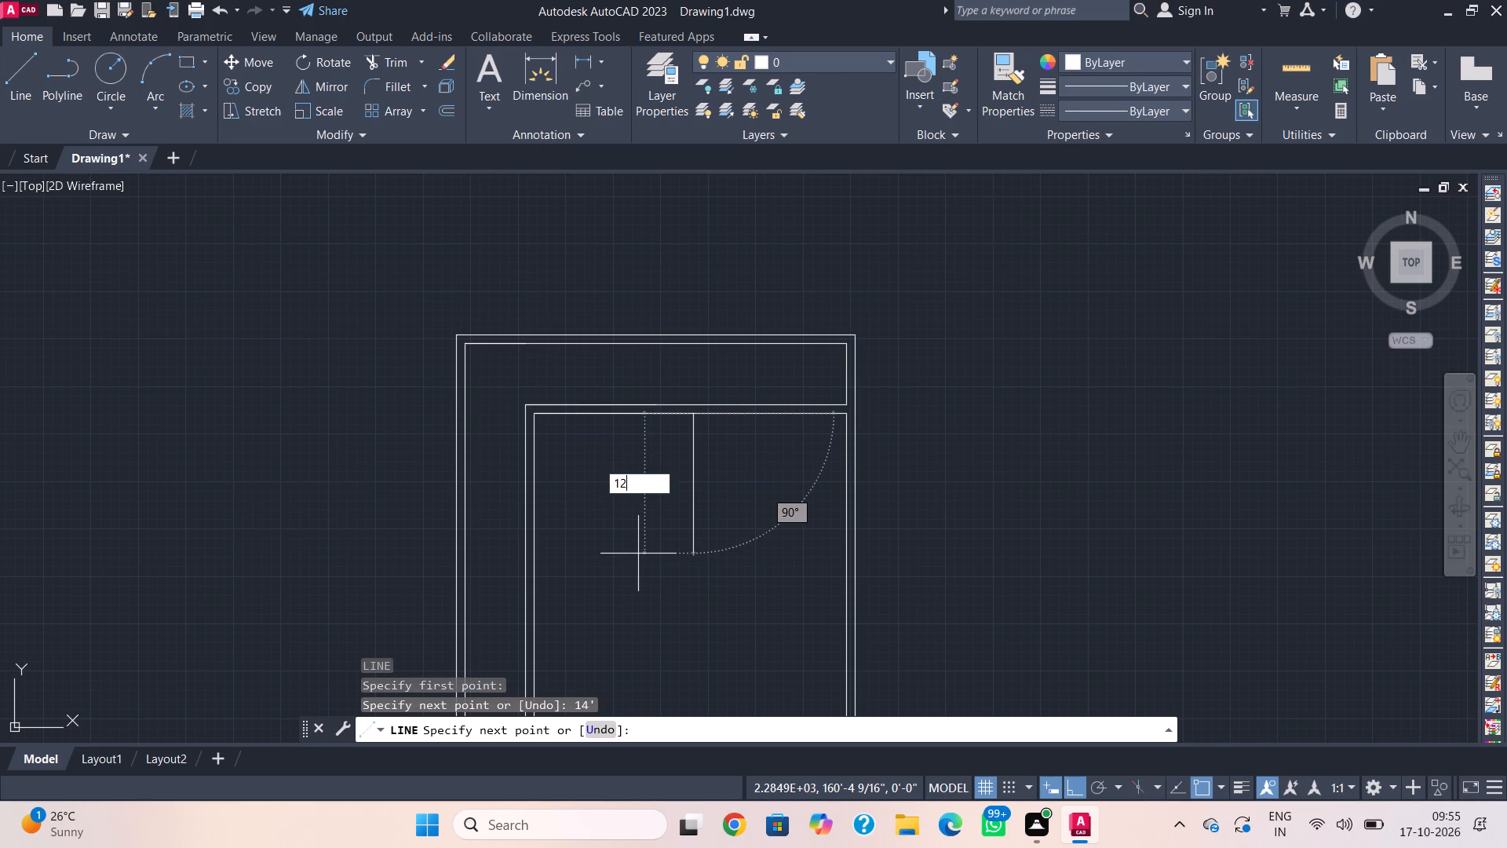
key(Return)
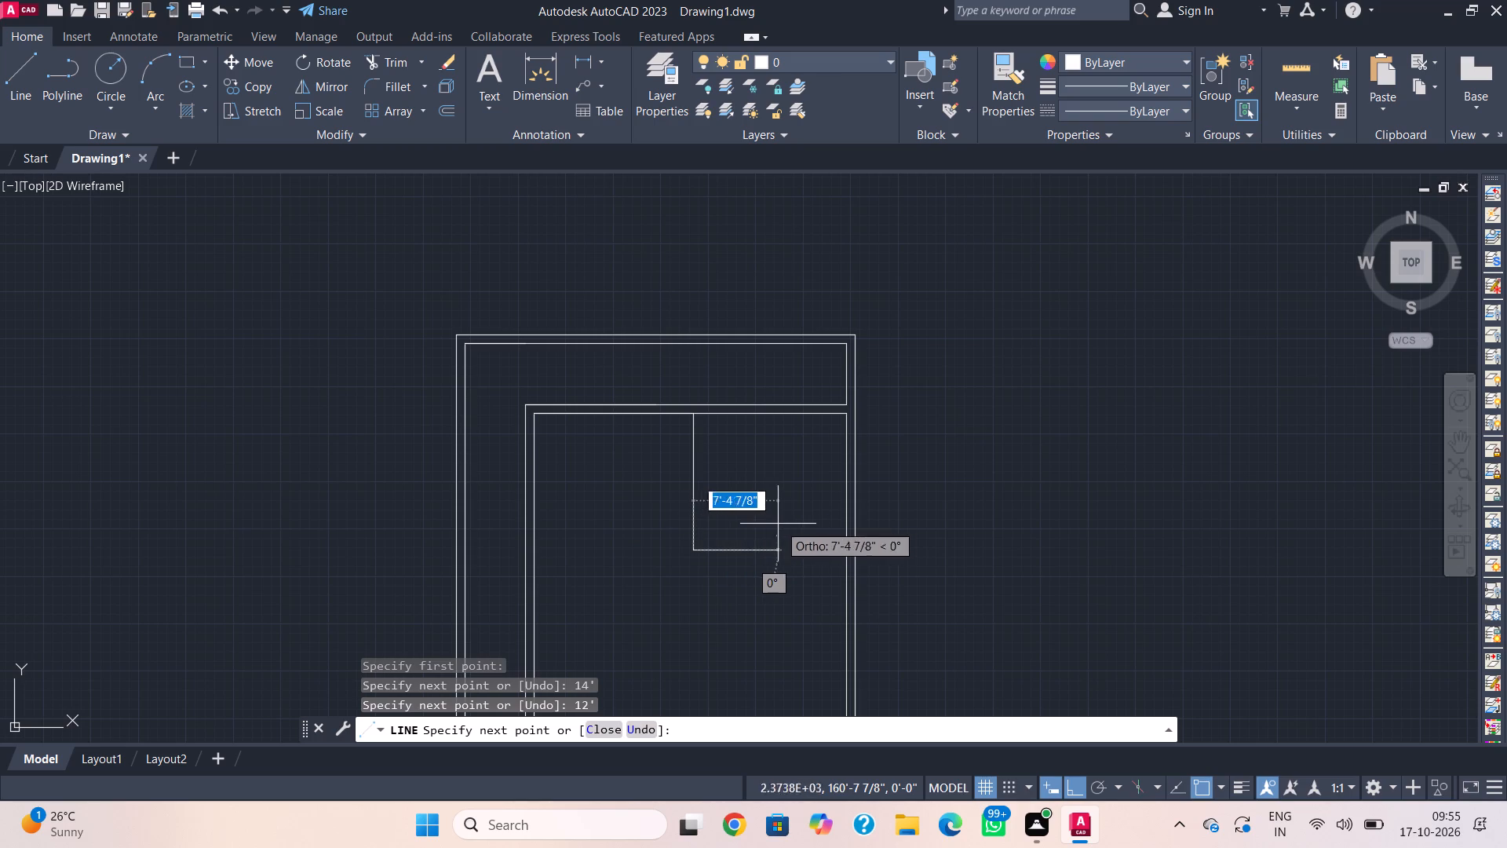
Continue the line 5'-6" right and 12' up to the horizontal partition's lower face.
text(5')
key(minus)
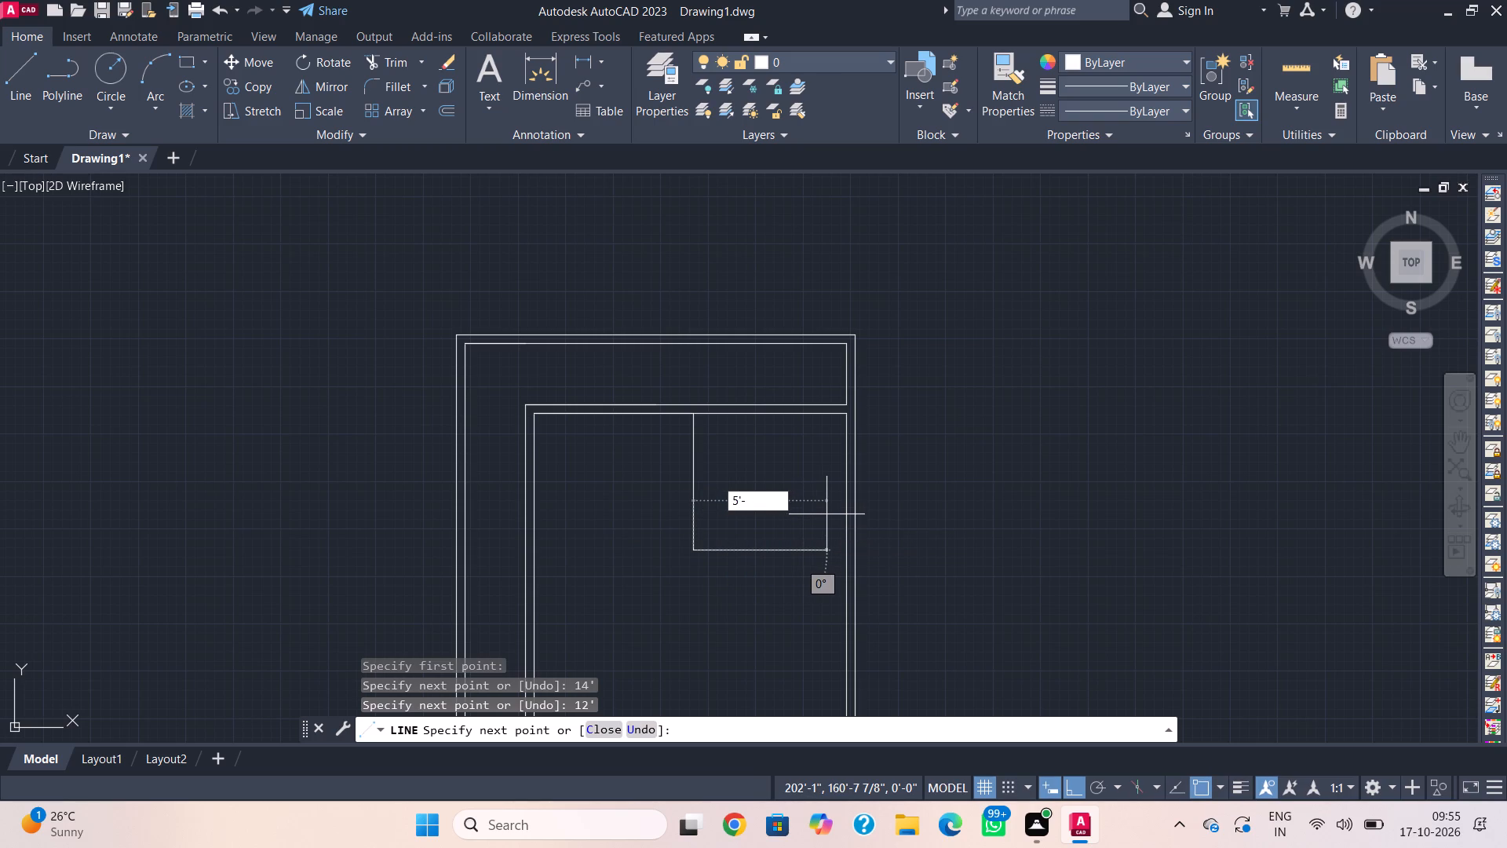
key(6)
key(shift+quotedbl)
key(Return)
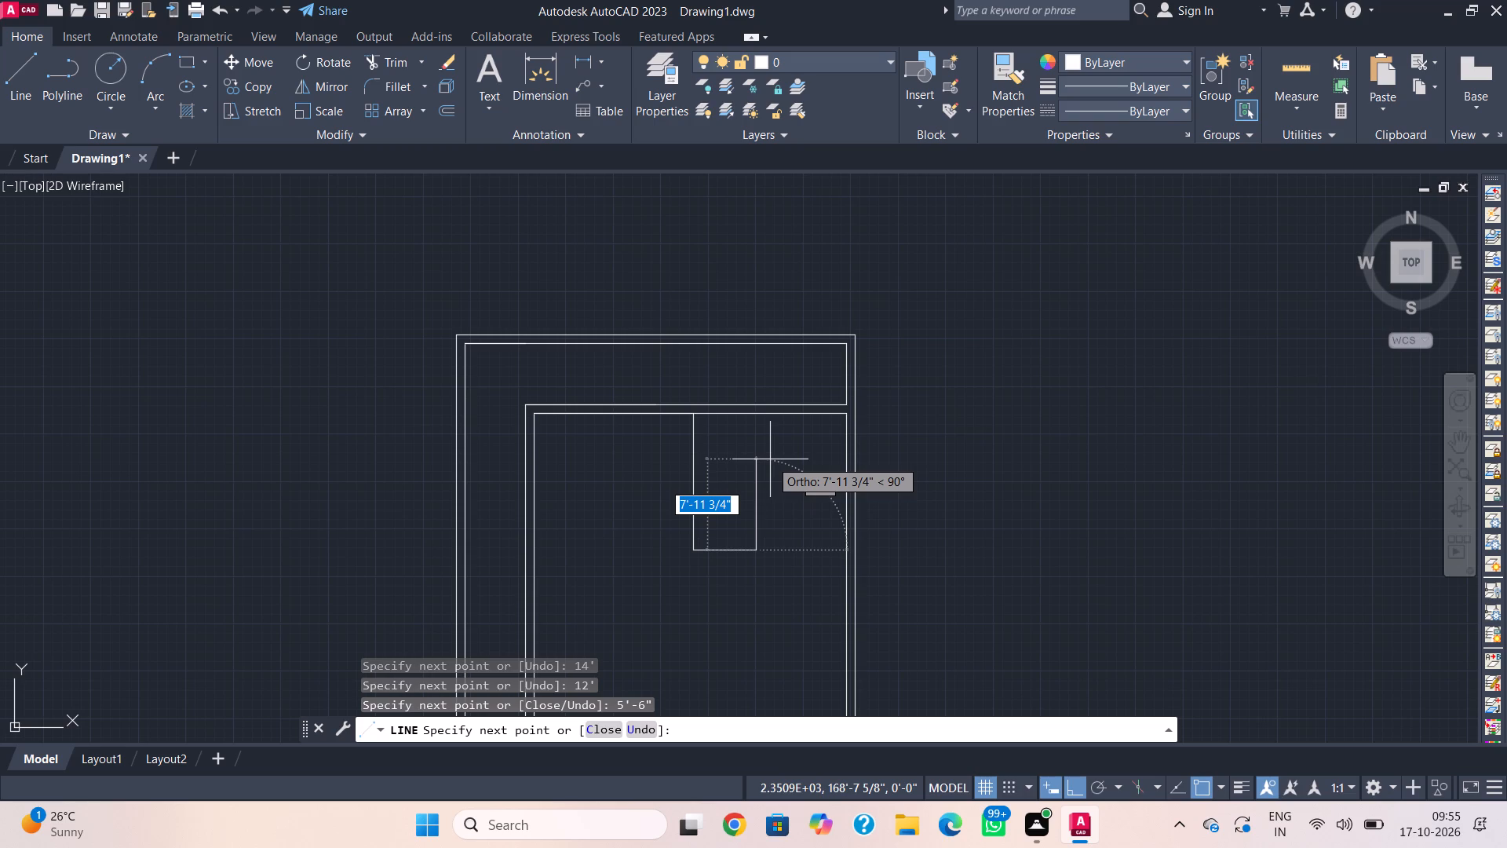
text(12')
key(Return)
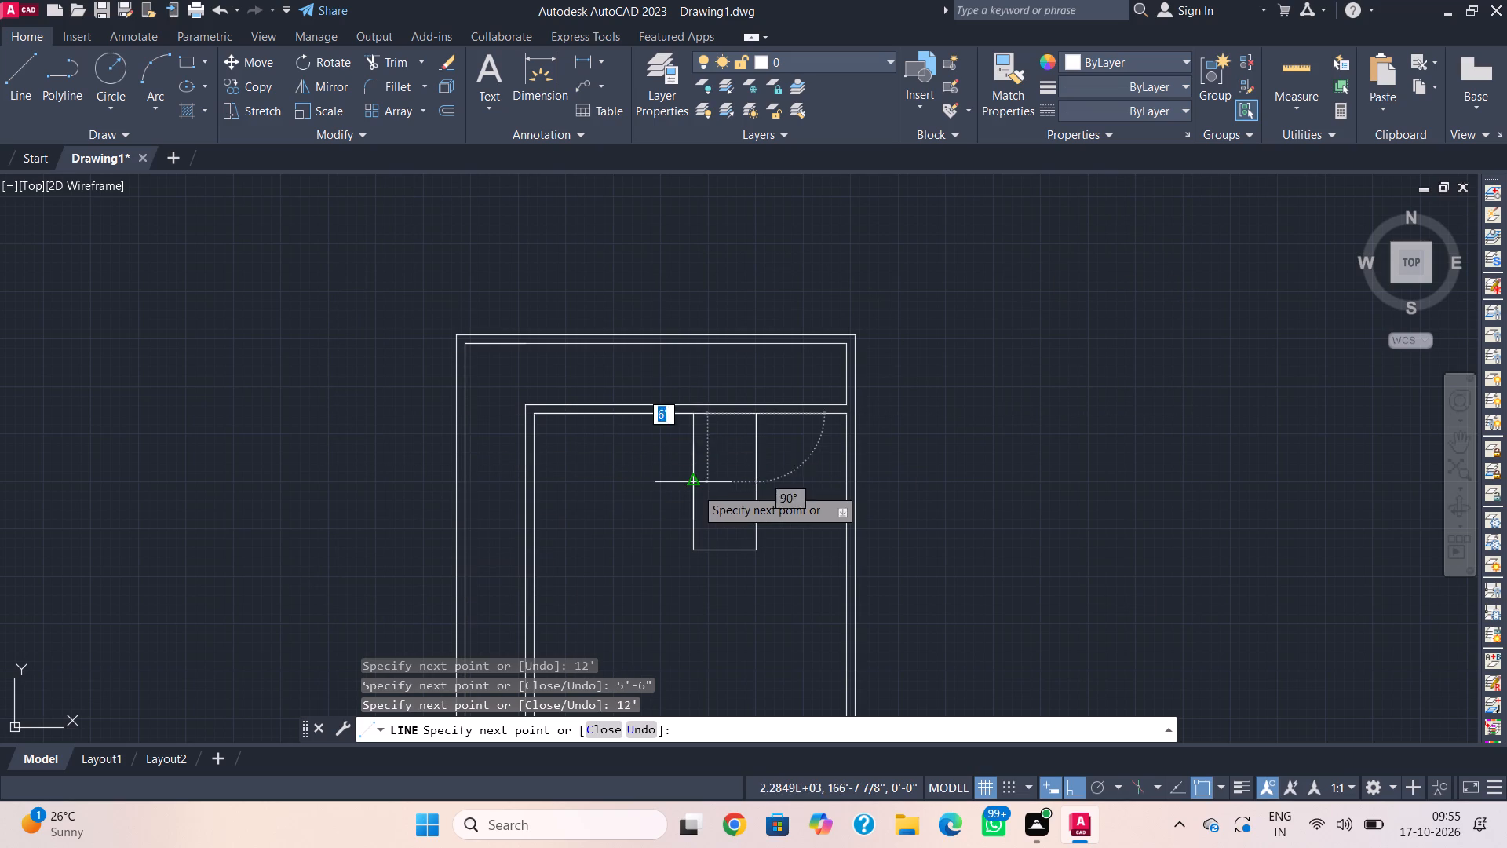
key(Escape)
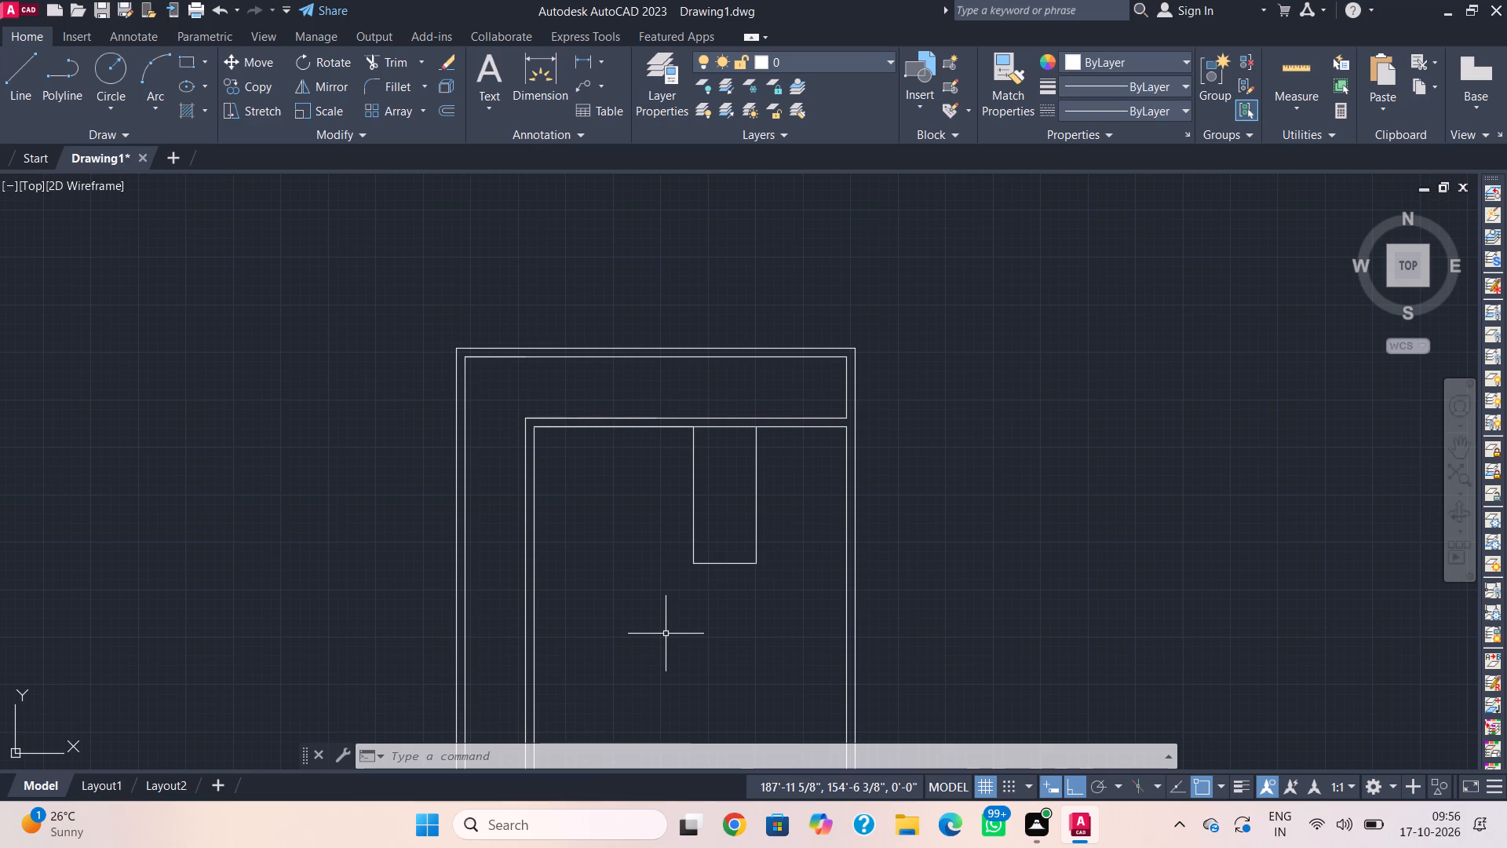
Draw a line from the 5'-6" wide room's top-right corner 3'-6" left, 2'-6" down, and right past the room's right side.
text(l)
key(space)
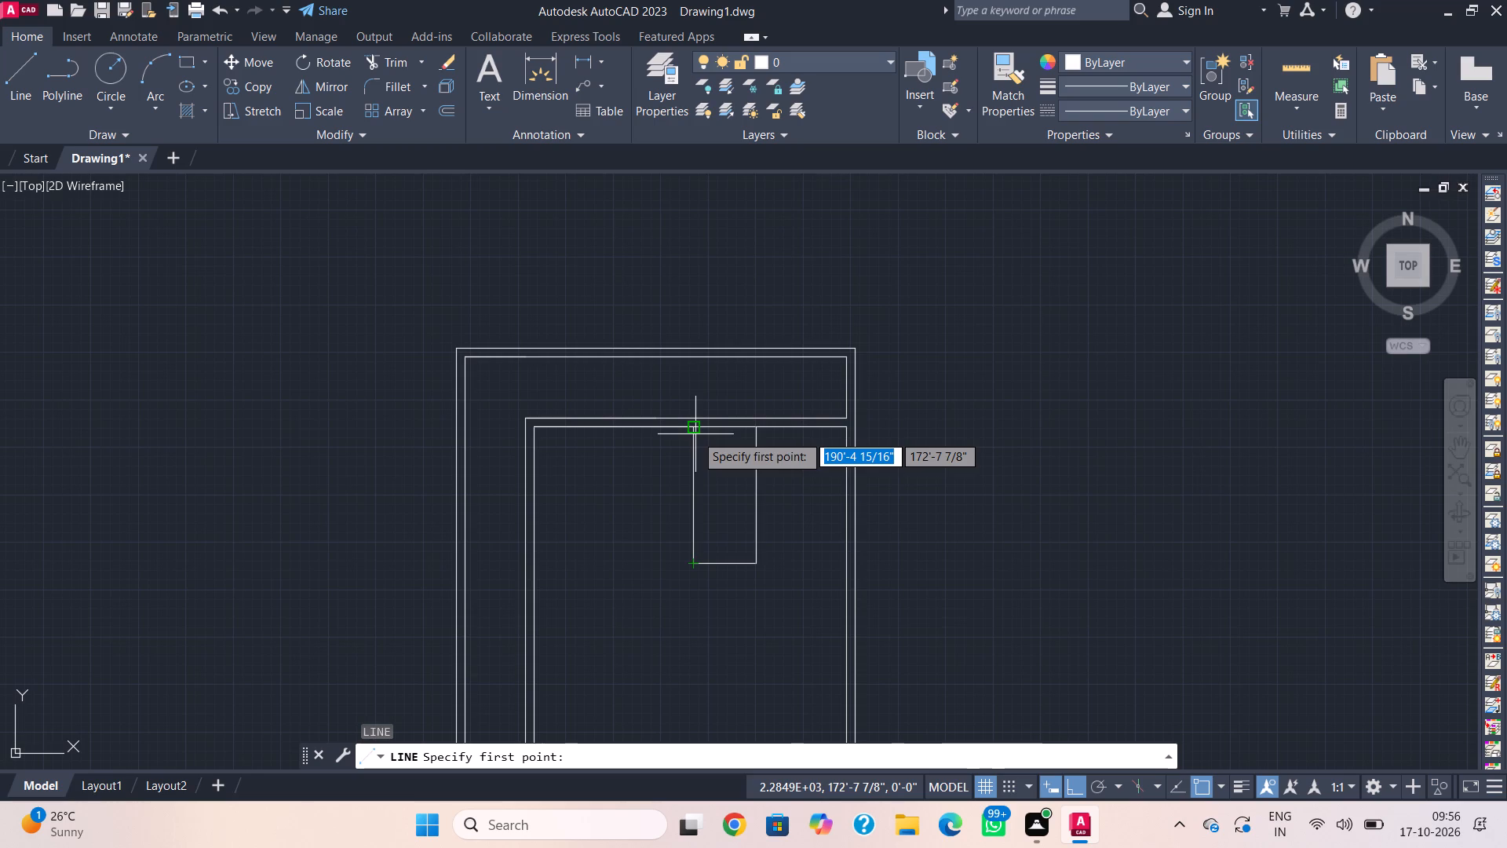
click(753, 433)
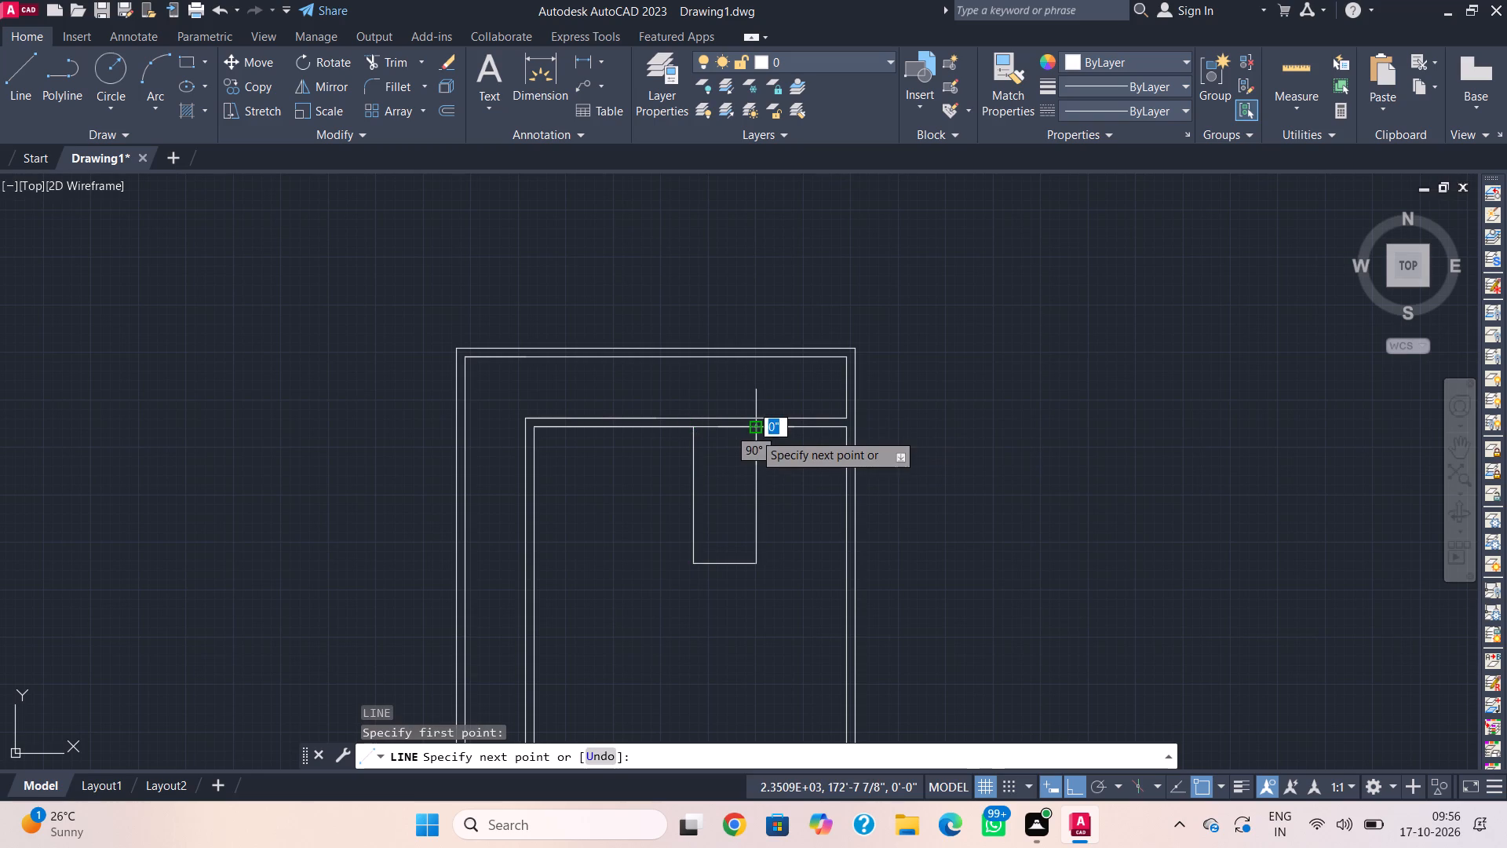
key(3)
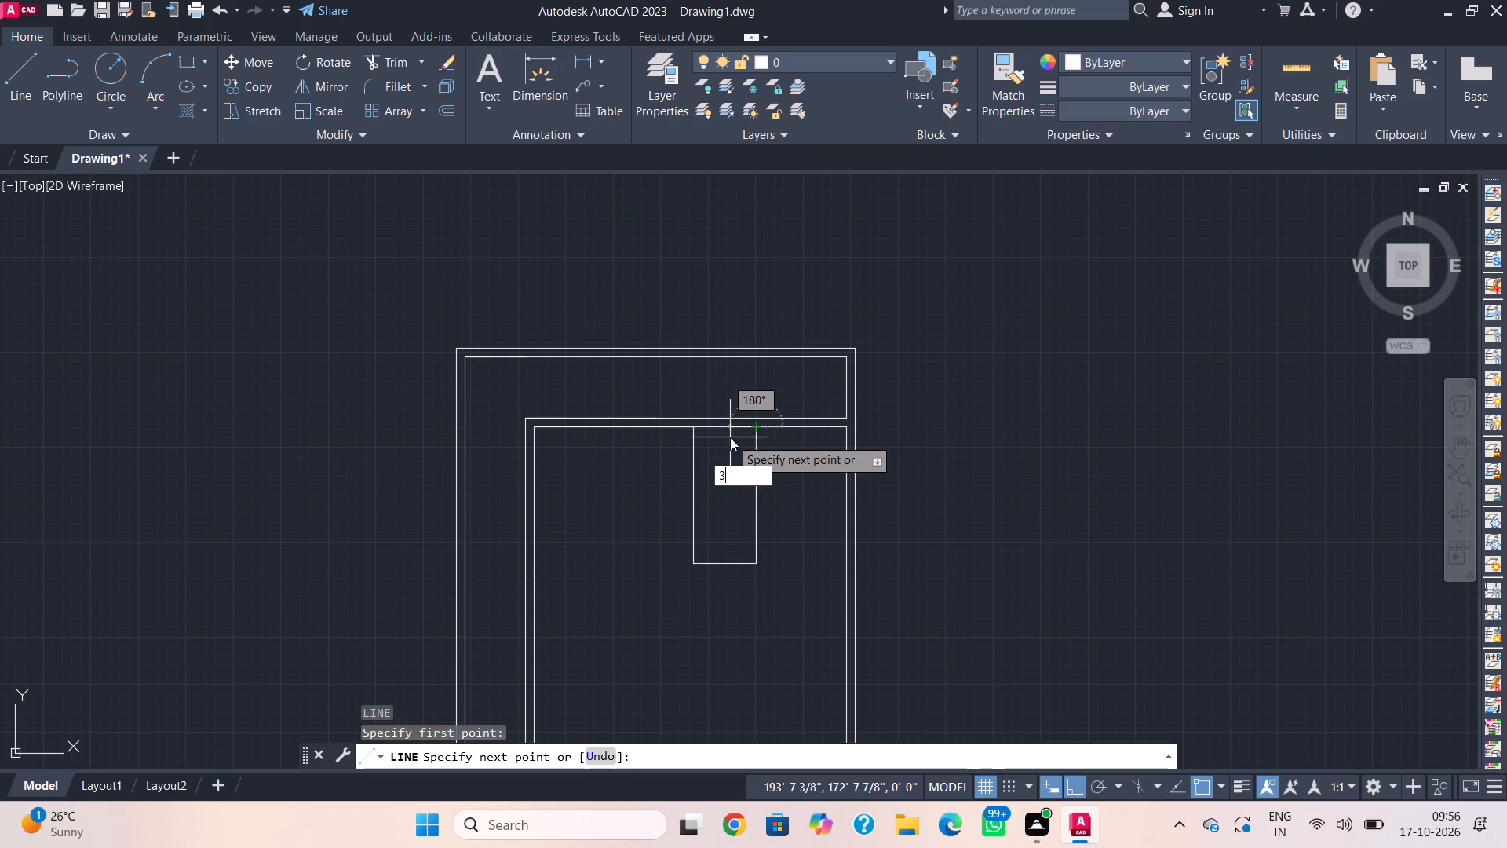
text('6)
key(shift+quotedbl)
key(Return)
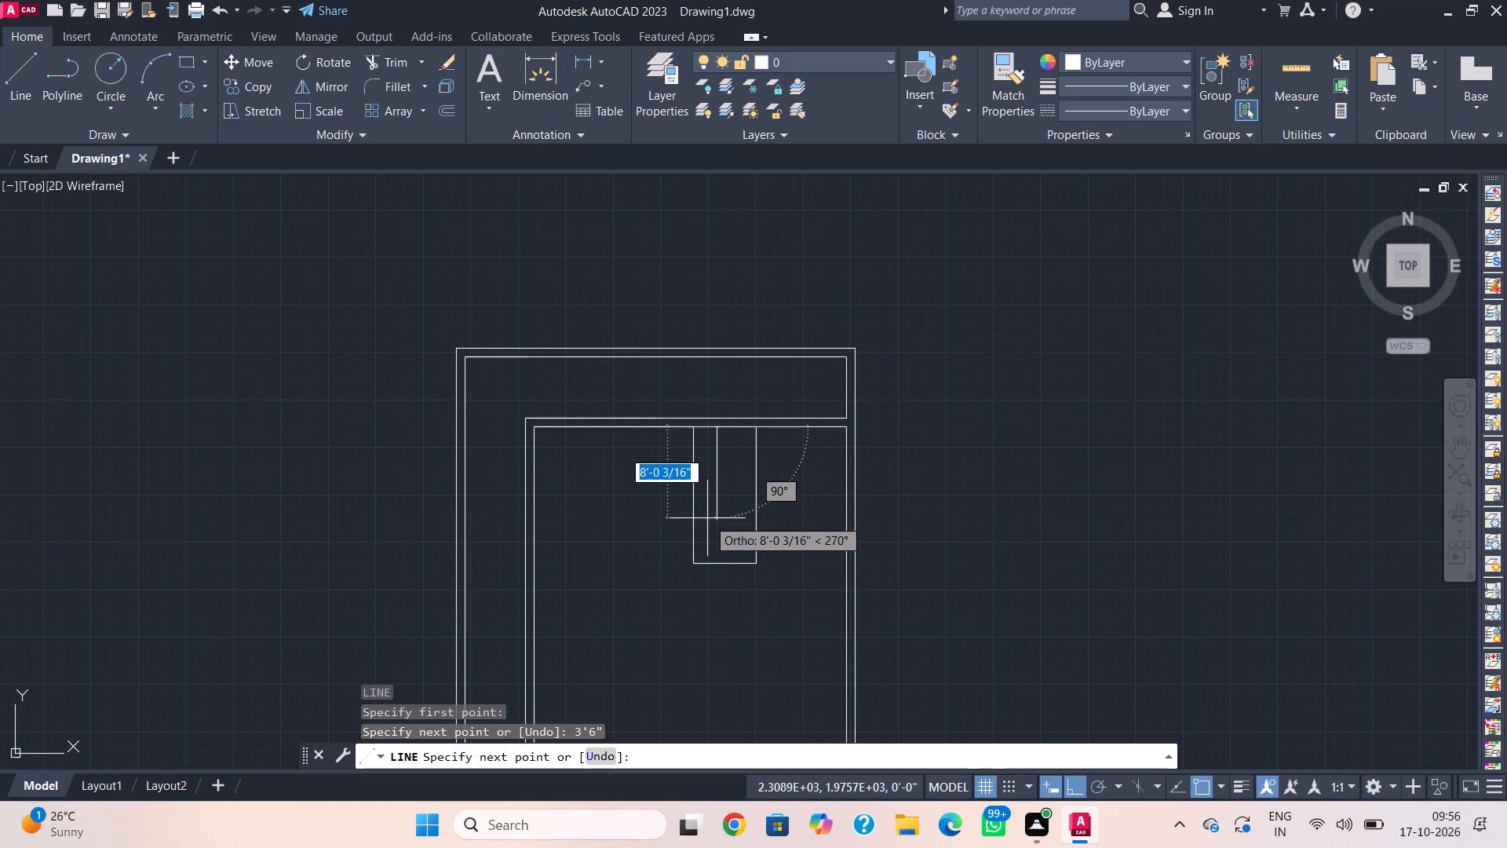
key(2)
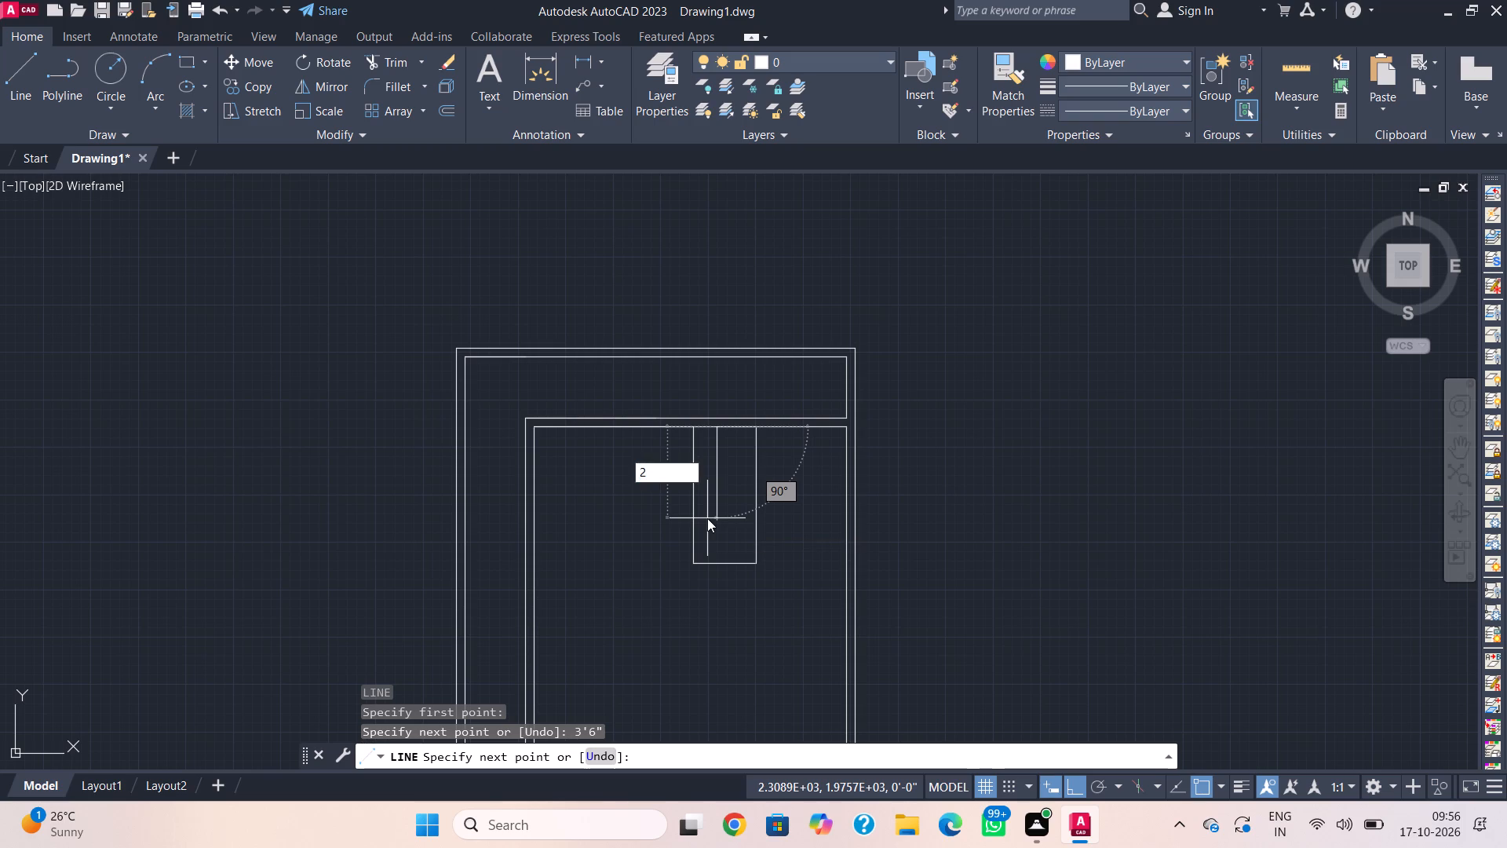
key(shift+quotedbl)
key(BackSpace)
key(apostrophe)
key(6)
key(shift+quotedbl)
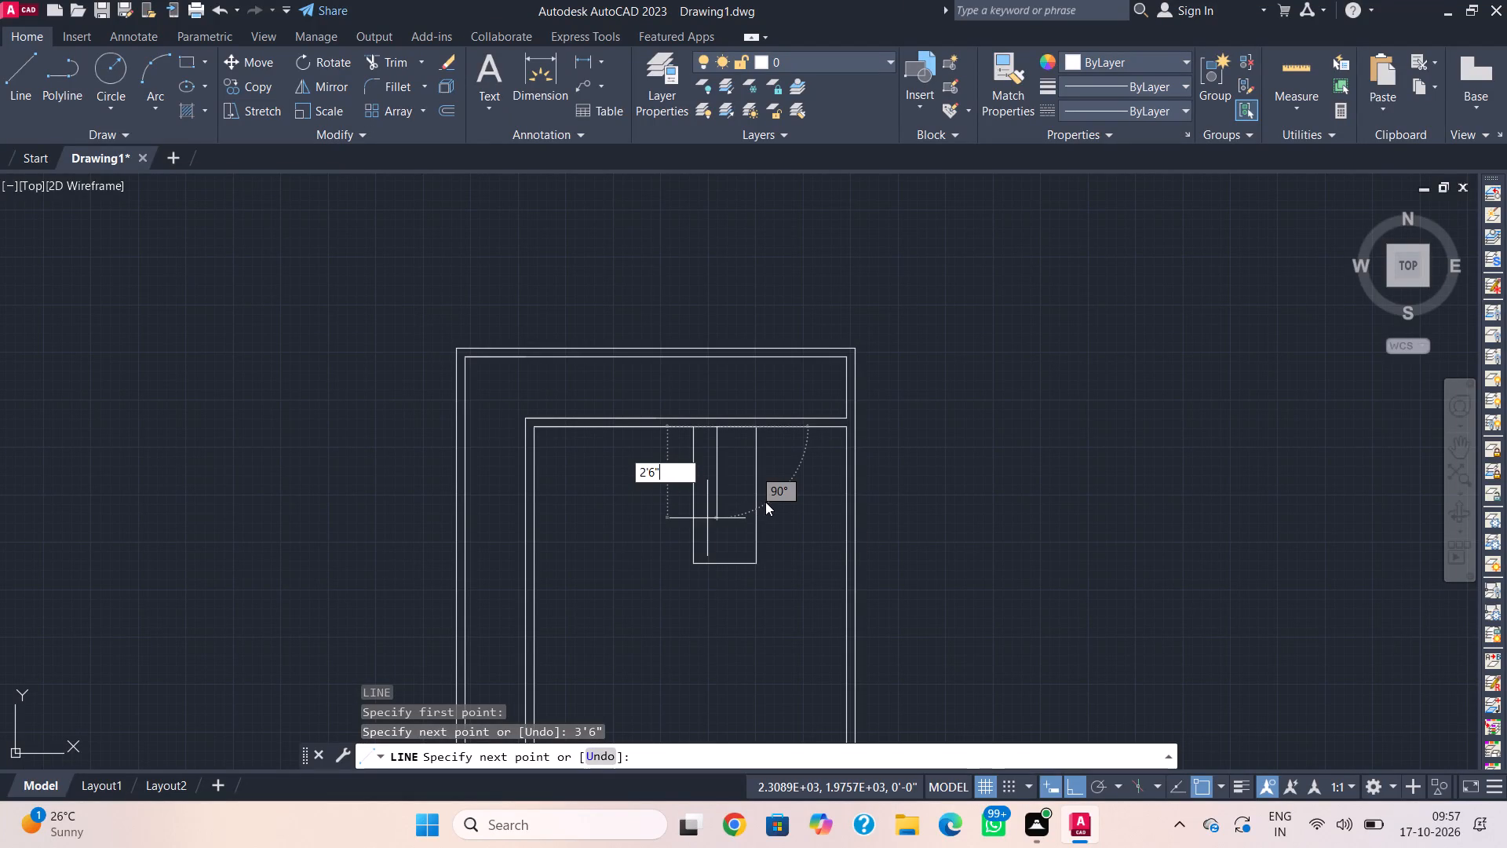
key(space)
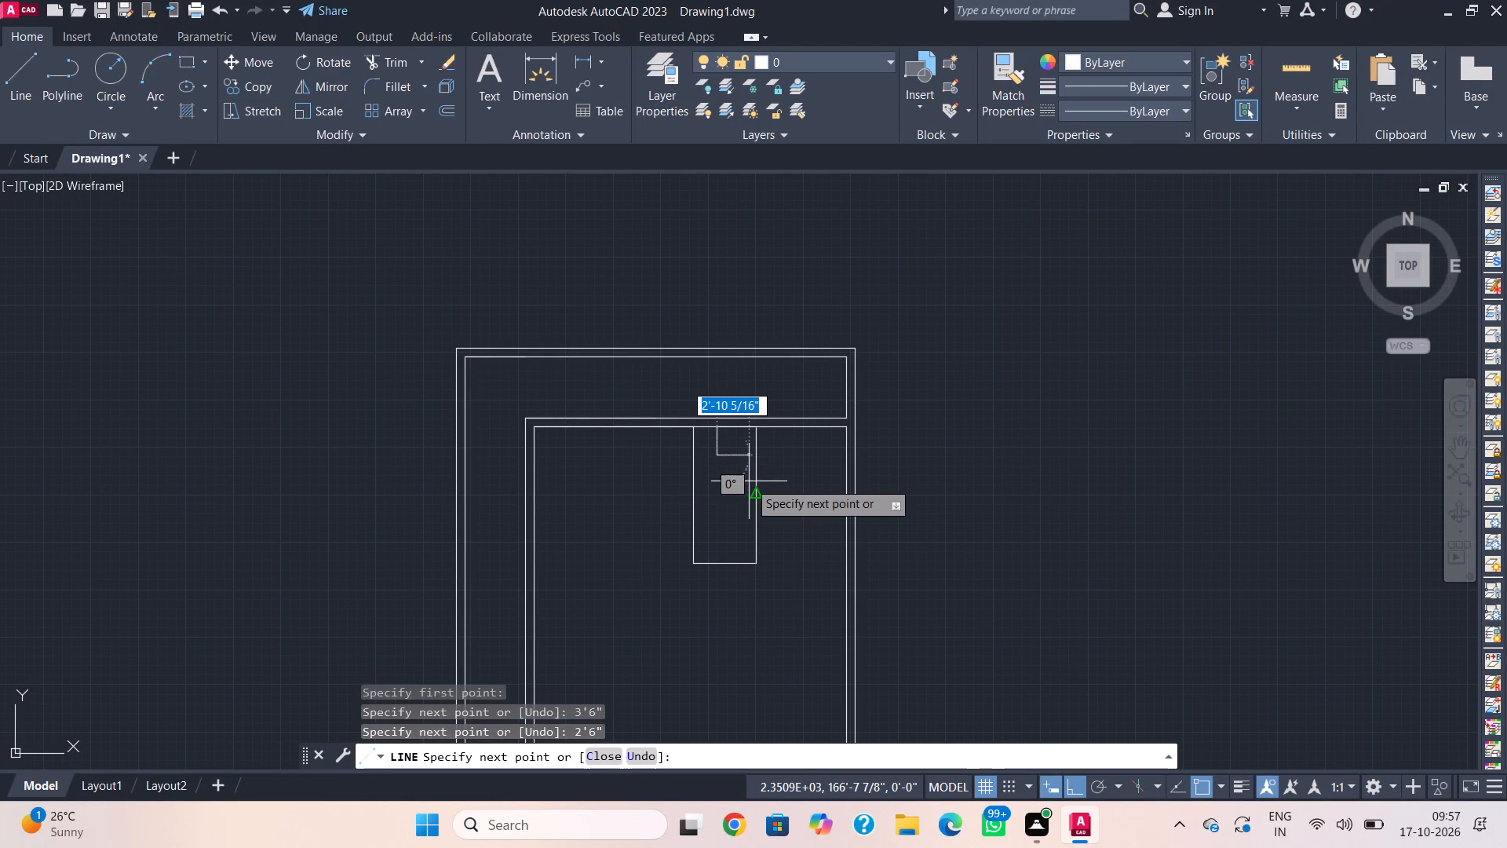
click(790, 474)
key(Escape)
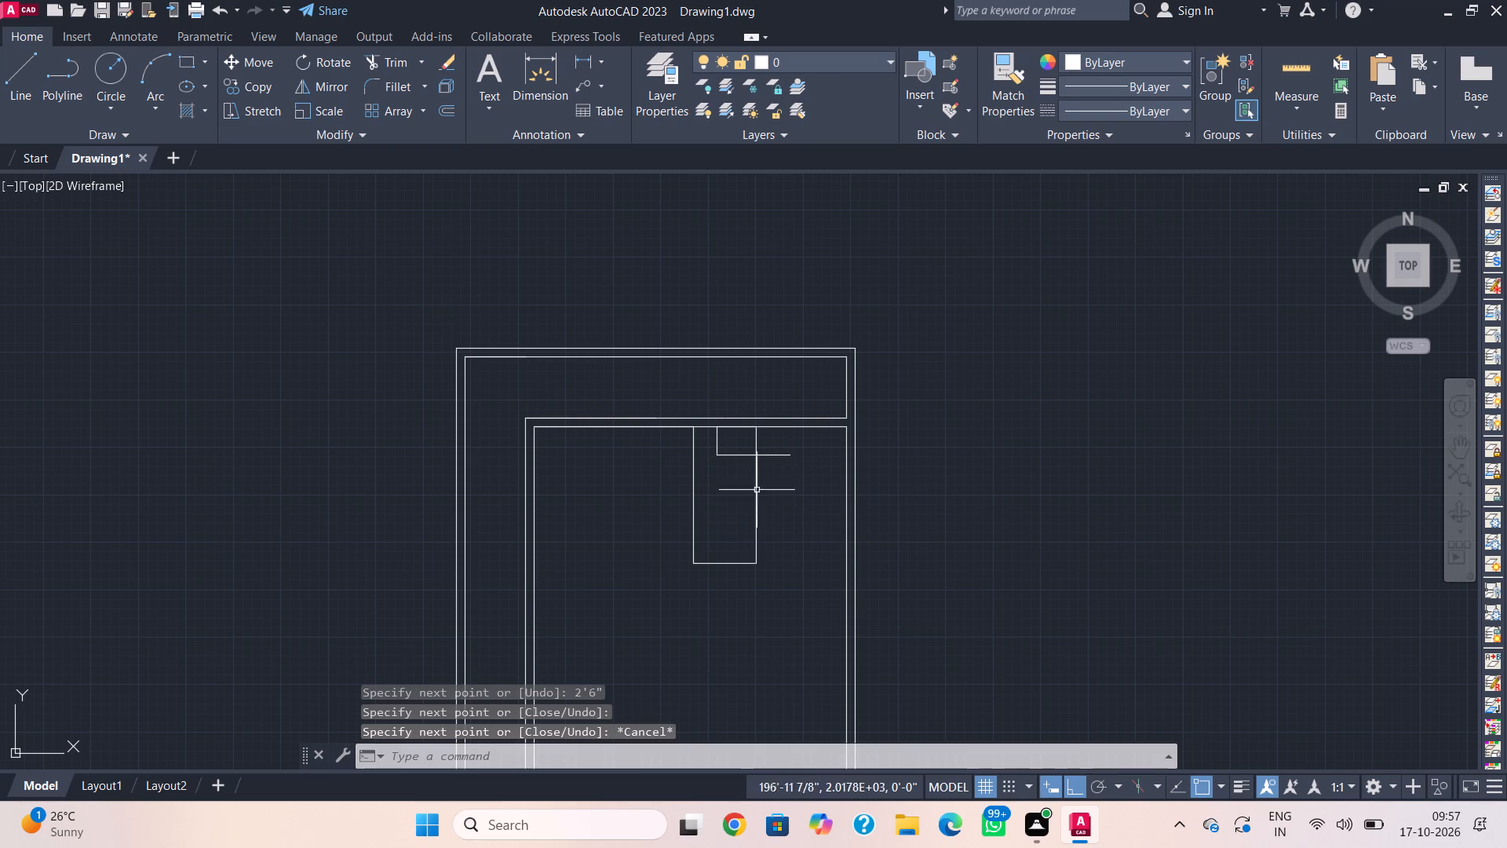
Trim the part of the new horizontal line that overshoots the narrow room's right side.
text(tr)
key(space)
drag(779, 448, 783, 504)
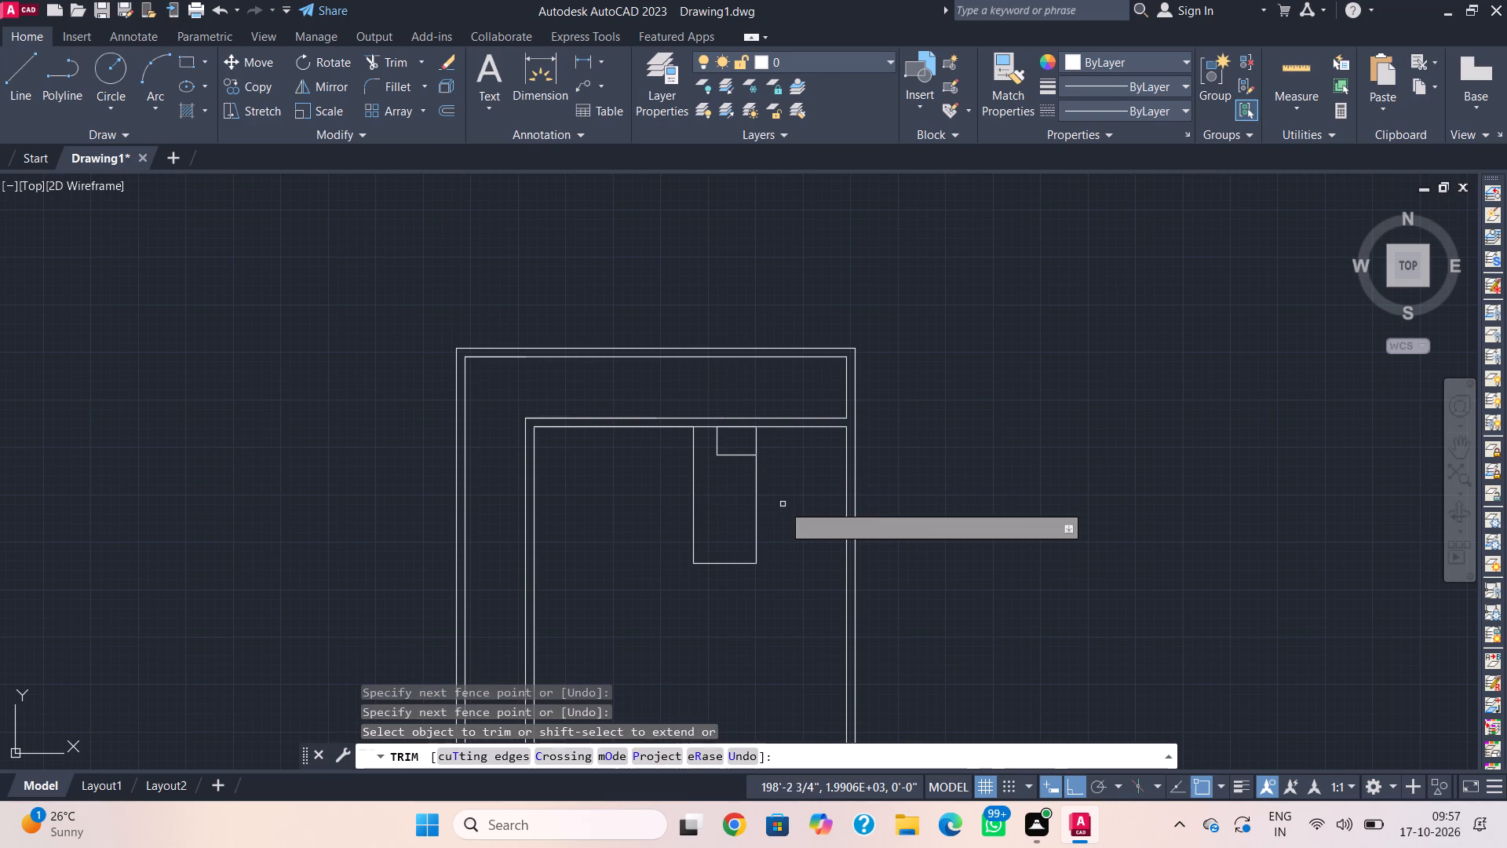
key(Escape)
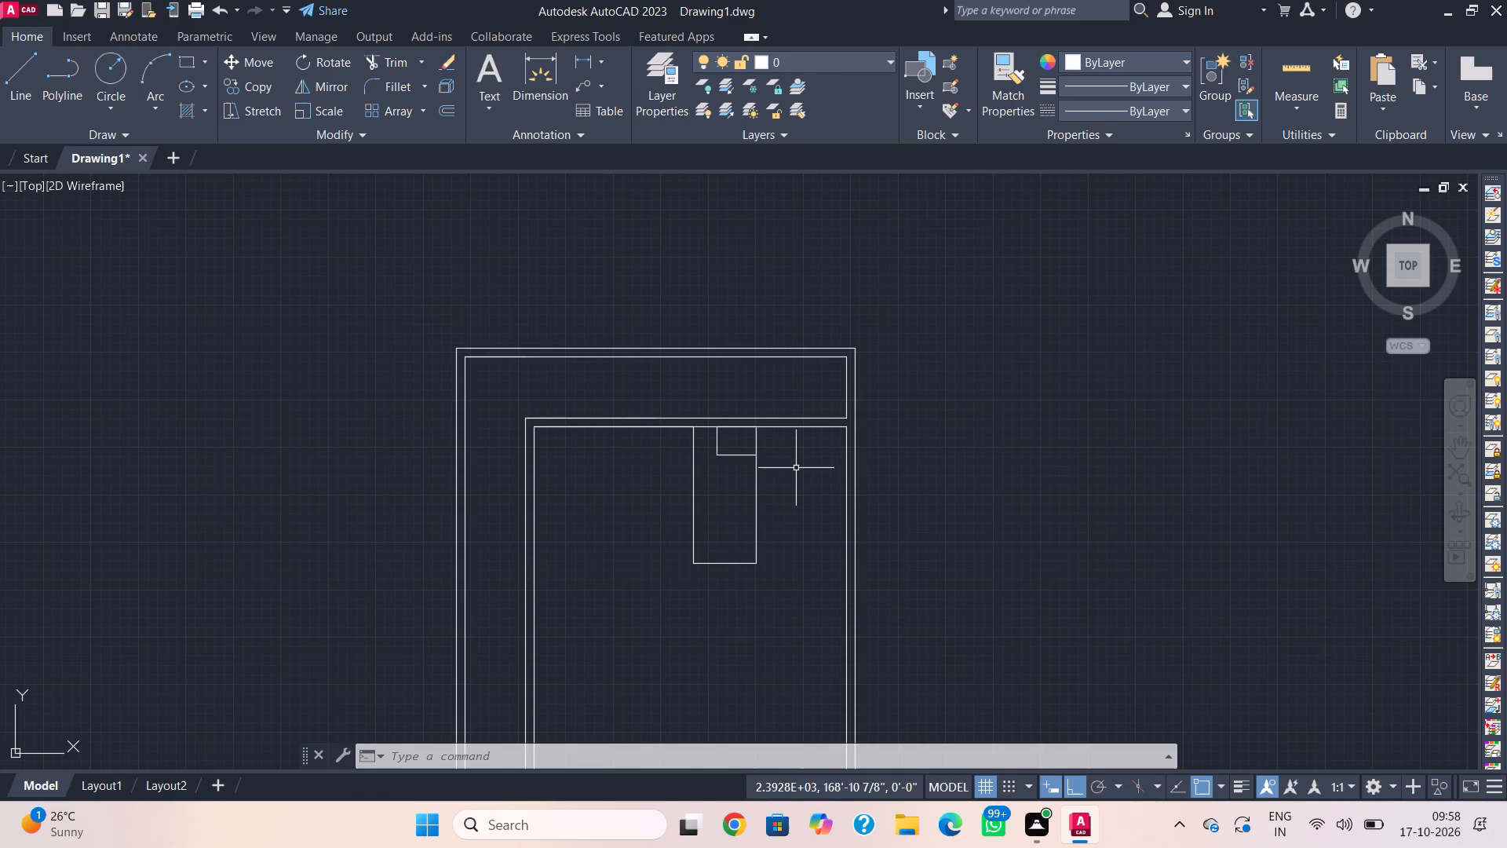
Draw a line from the narrow room's bottom-left corner 5'-6" up, then right past the room's right side.
text(l)
key(space)
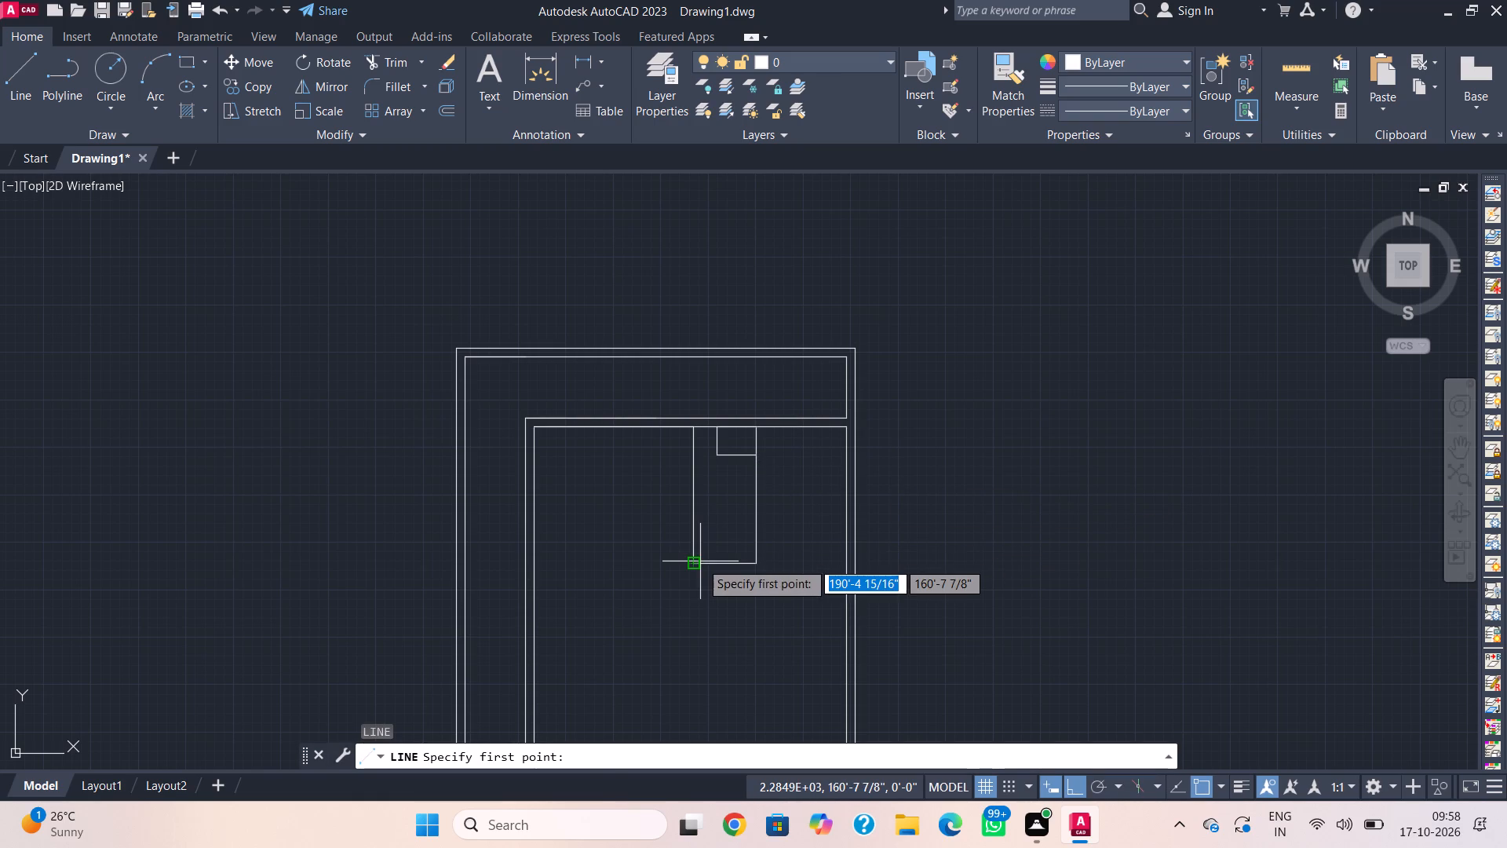
click(699, 561)
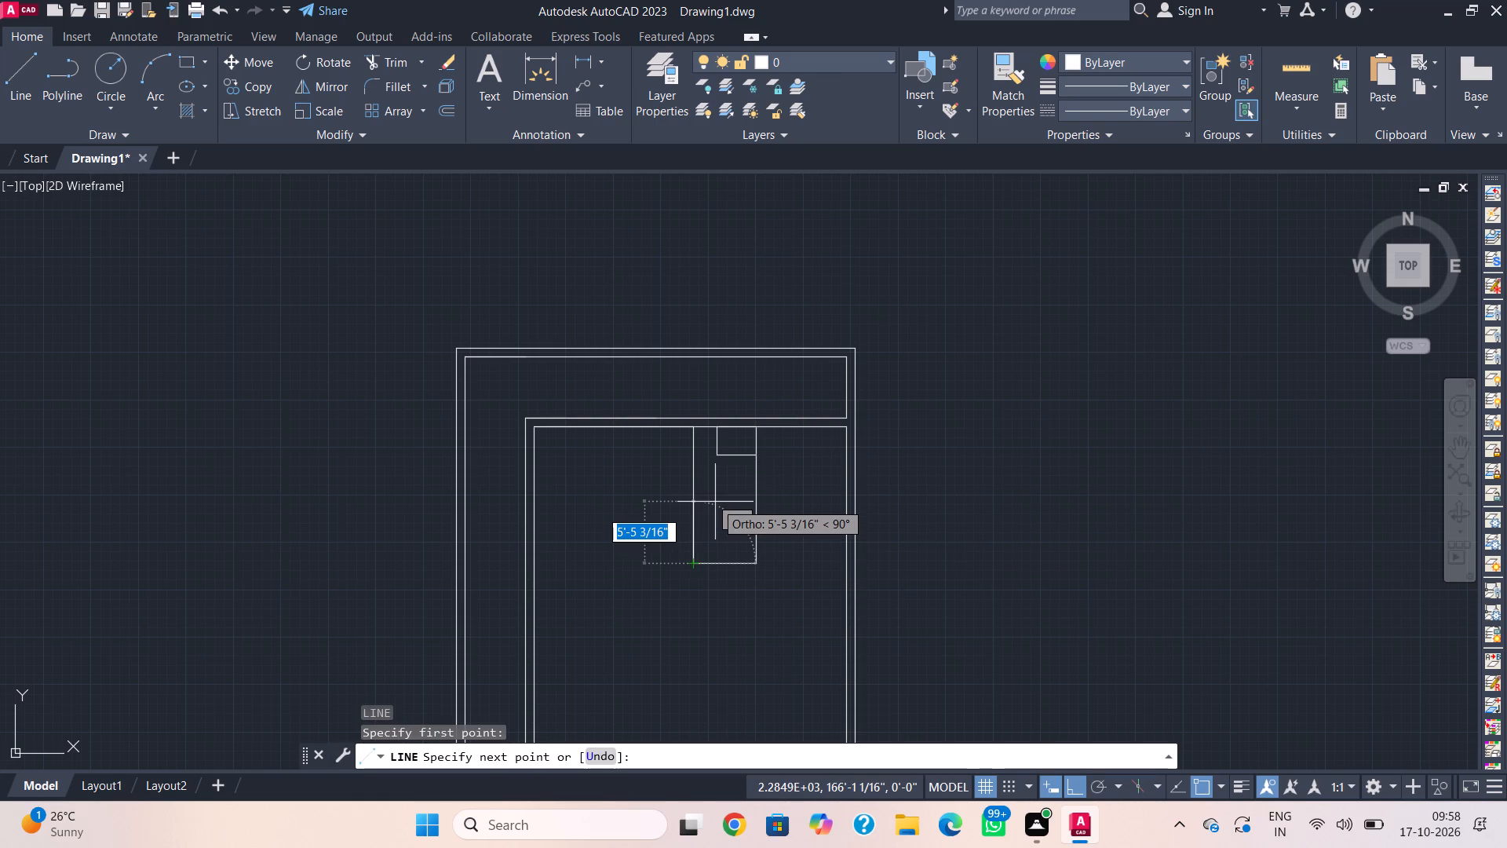
text(5'6")
key(Return)
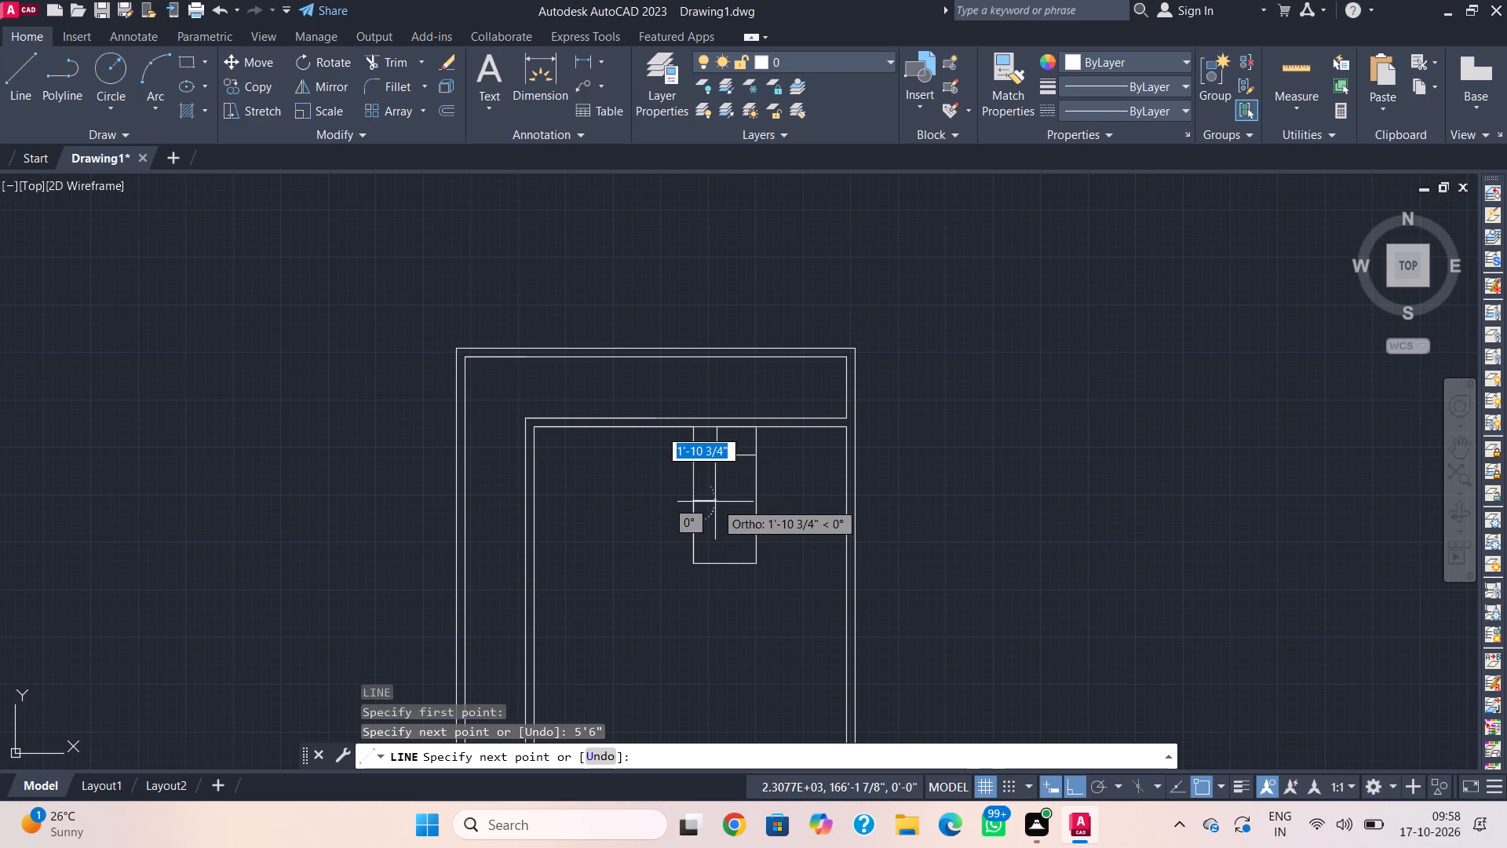
click(795, 513)
key(Escape)
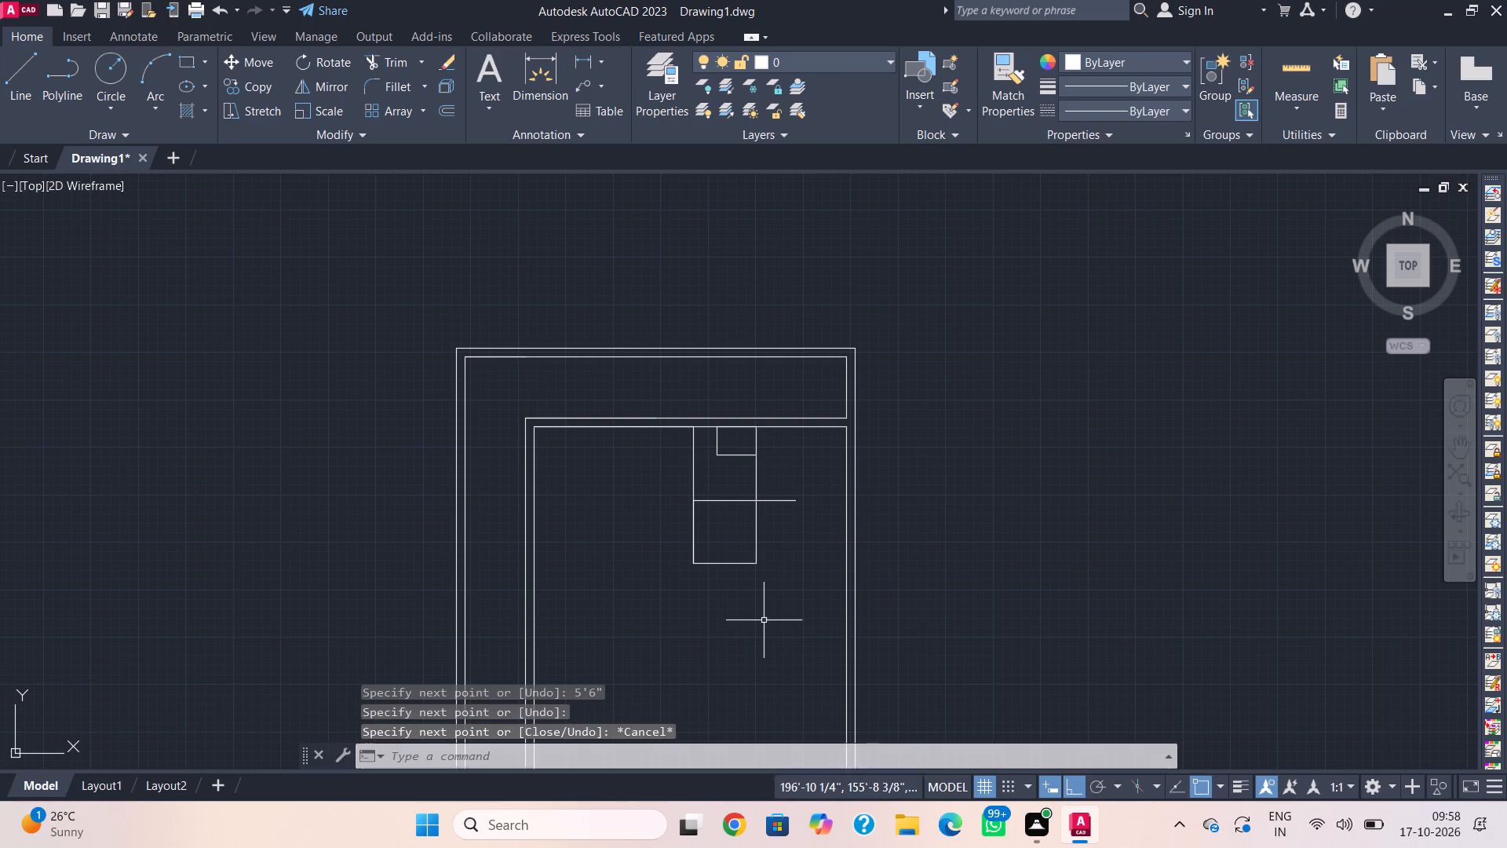
Delete the 5'-6" construction line that overlaps the lower part of the narrow room's left side.
click(695, 554)
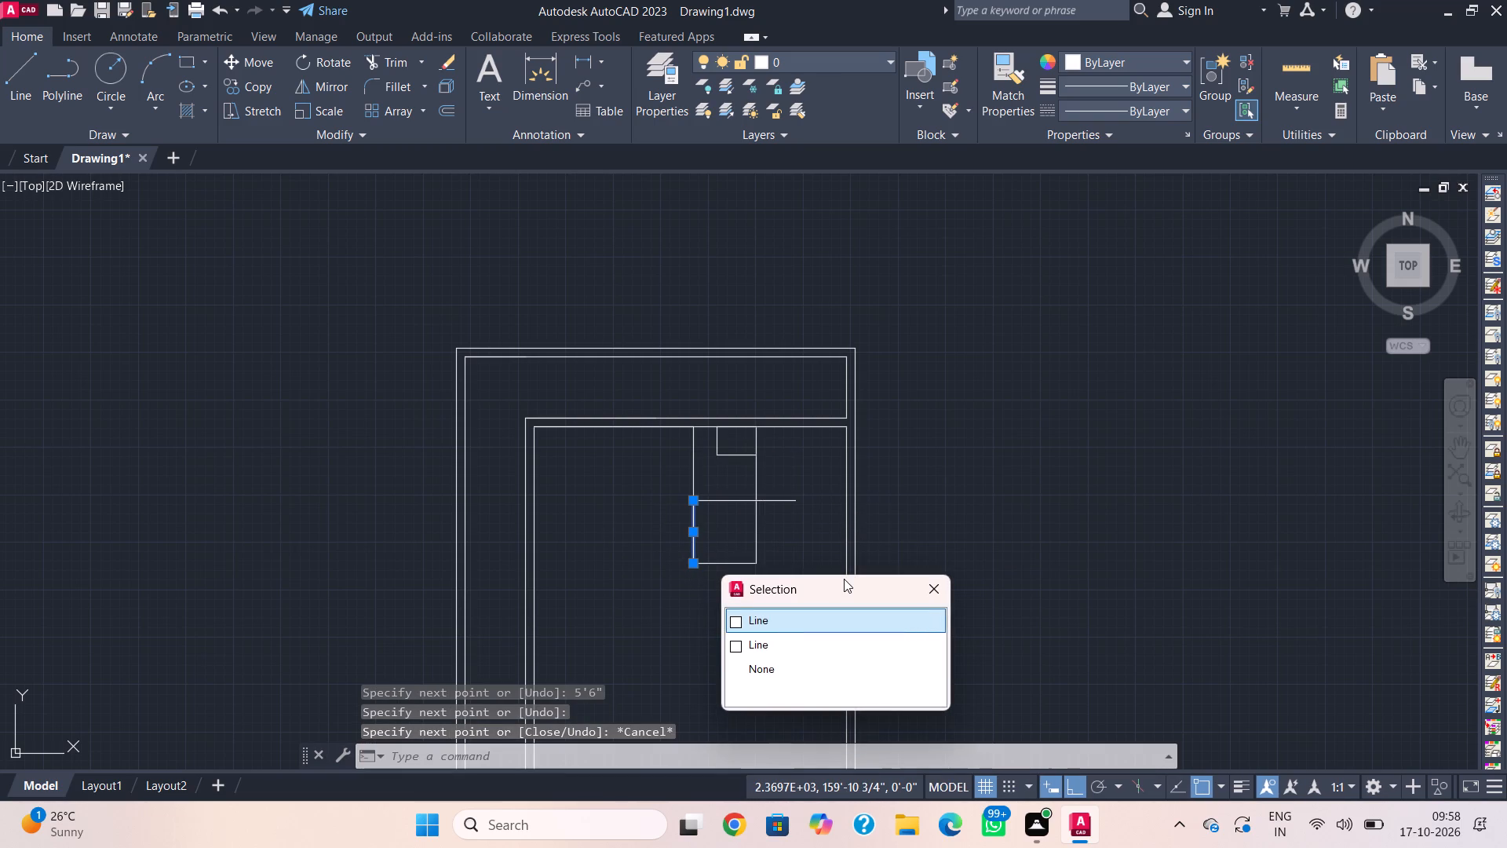
key(BackSpace)
key(Delete)
click(735, 616)
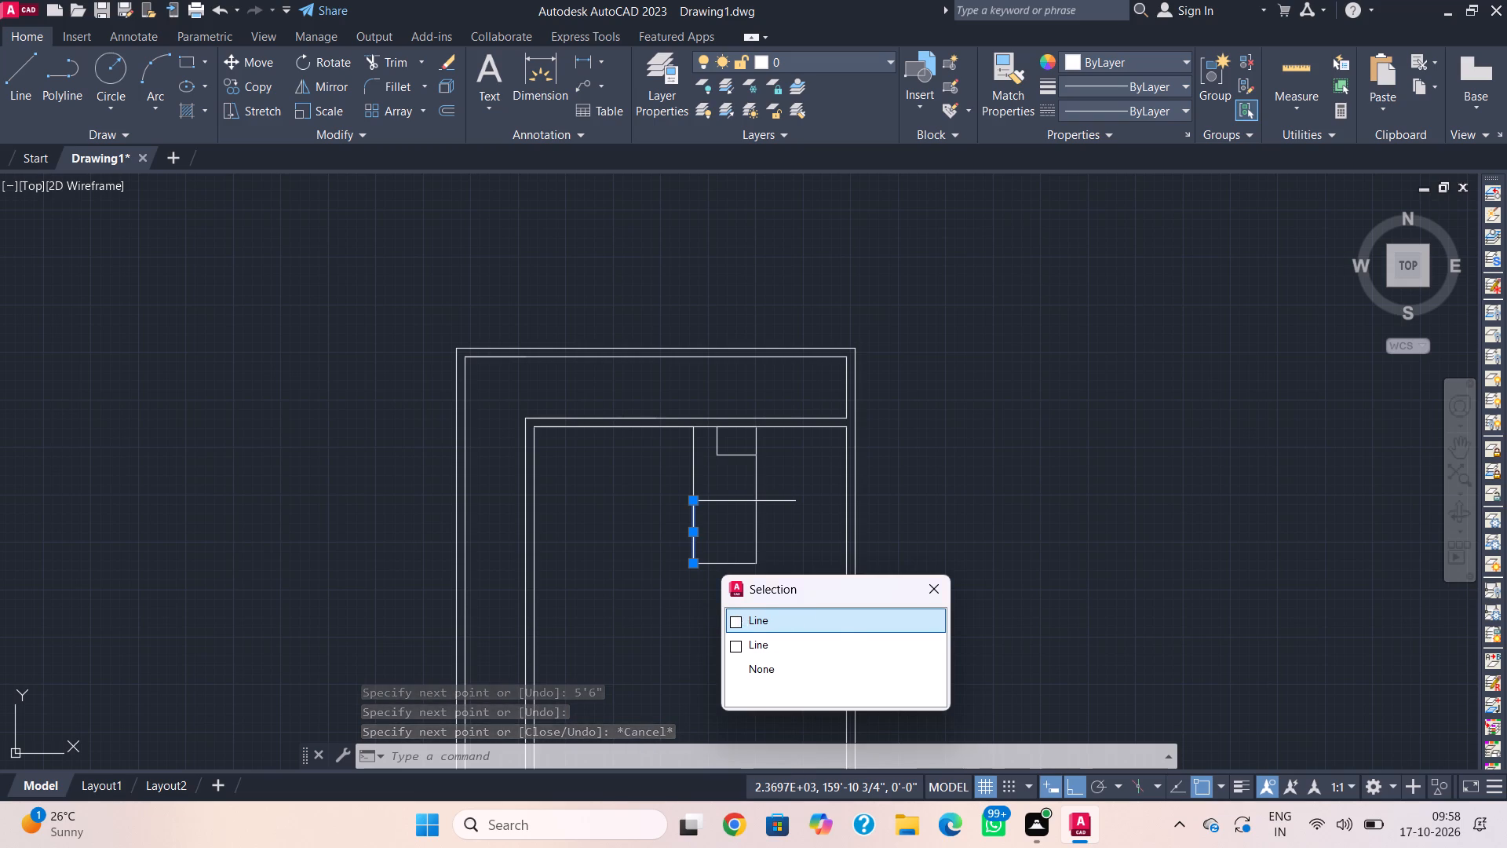
key(Delete)
Trim the overshoot of the lower dividing line beyond the narrow room's right side.
text(tr)
key(space)
drag(793, 487, 779, 548)
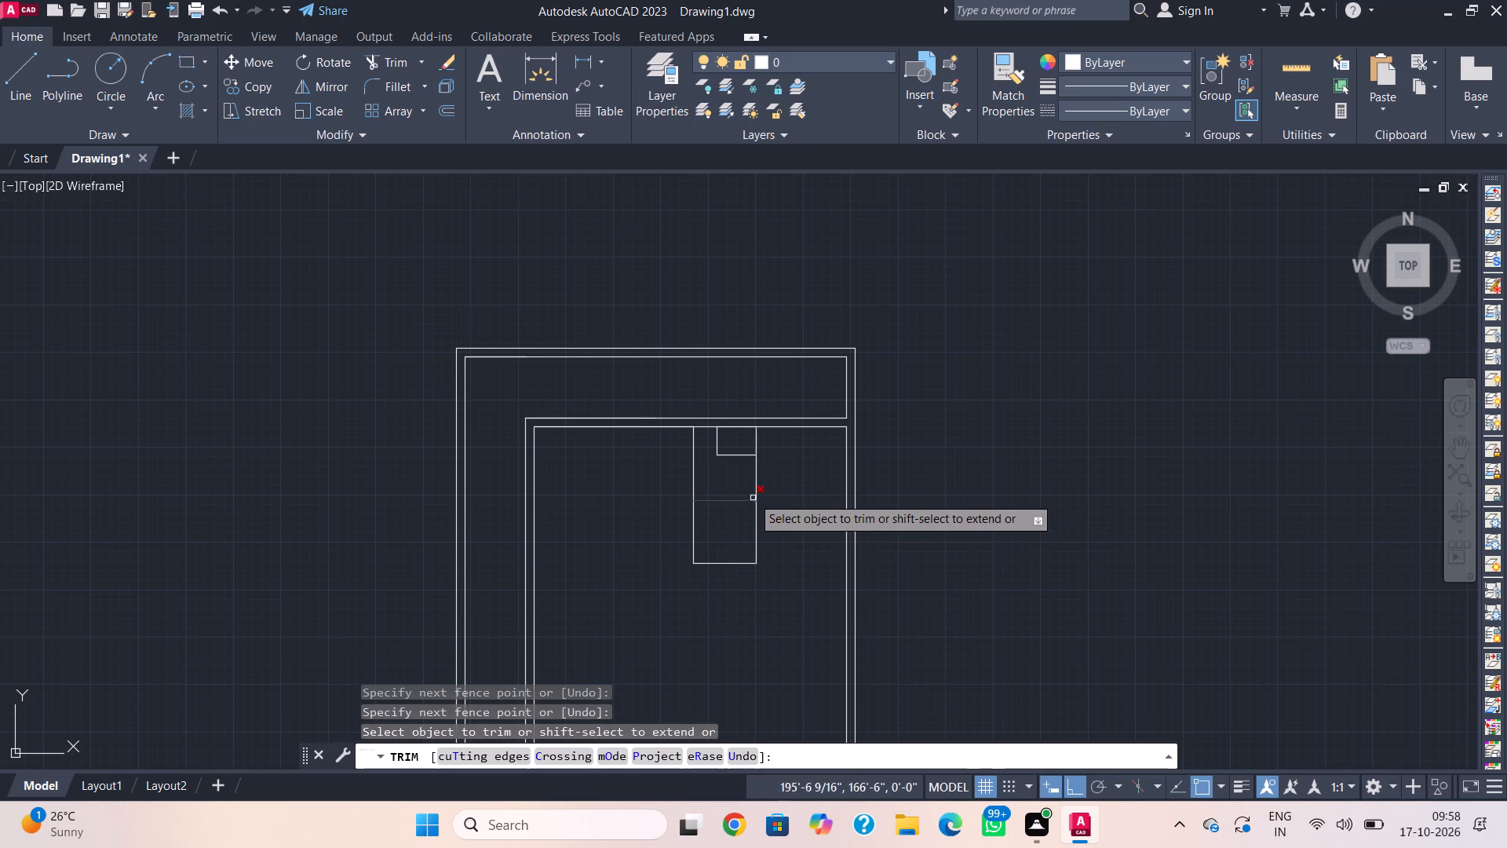
text(l)
key(space)
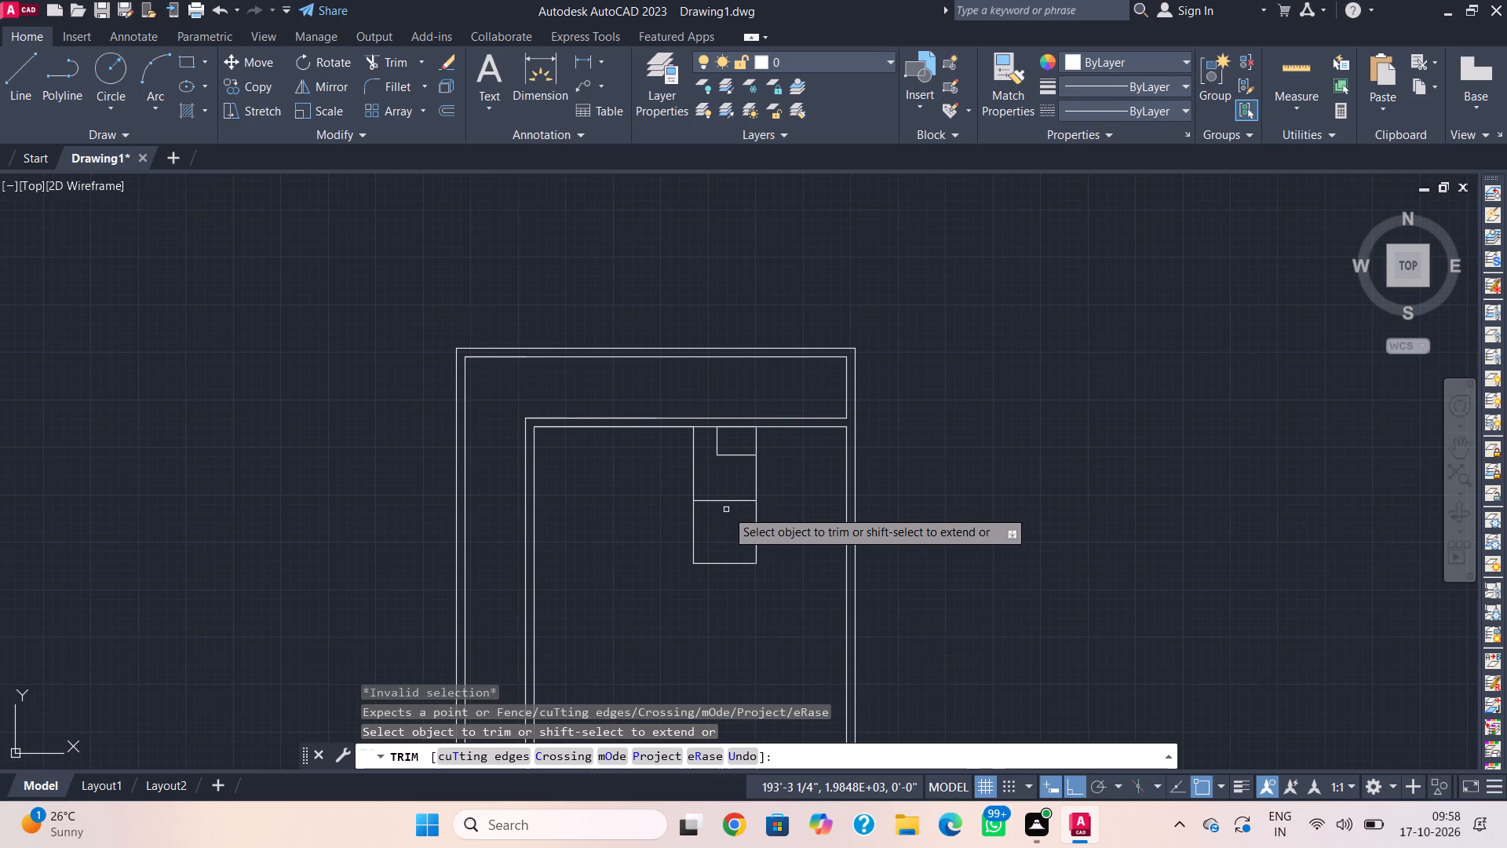
key(Escape)
key(Escape)
Draw a vertical line from the small compartment's bottom-left corner down past the lower dividing line.
key(l)
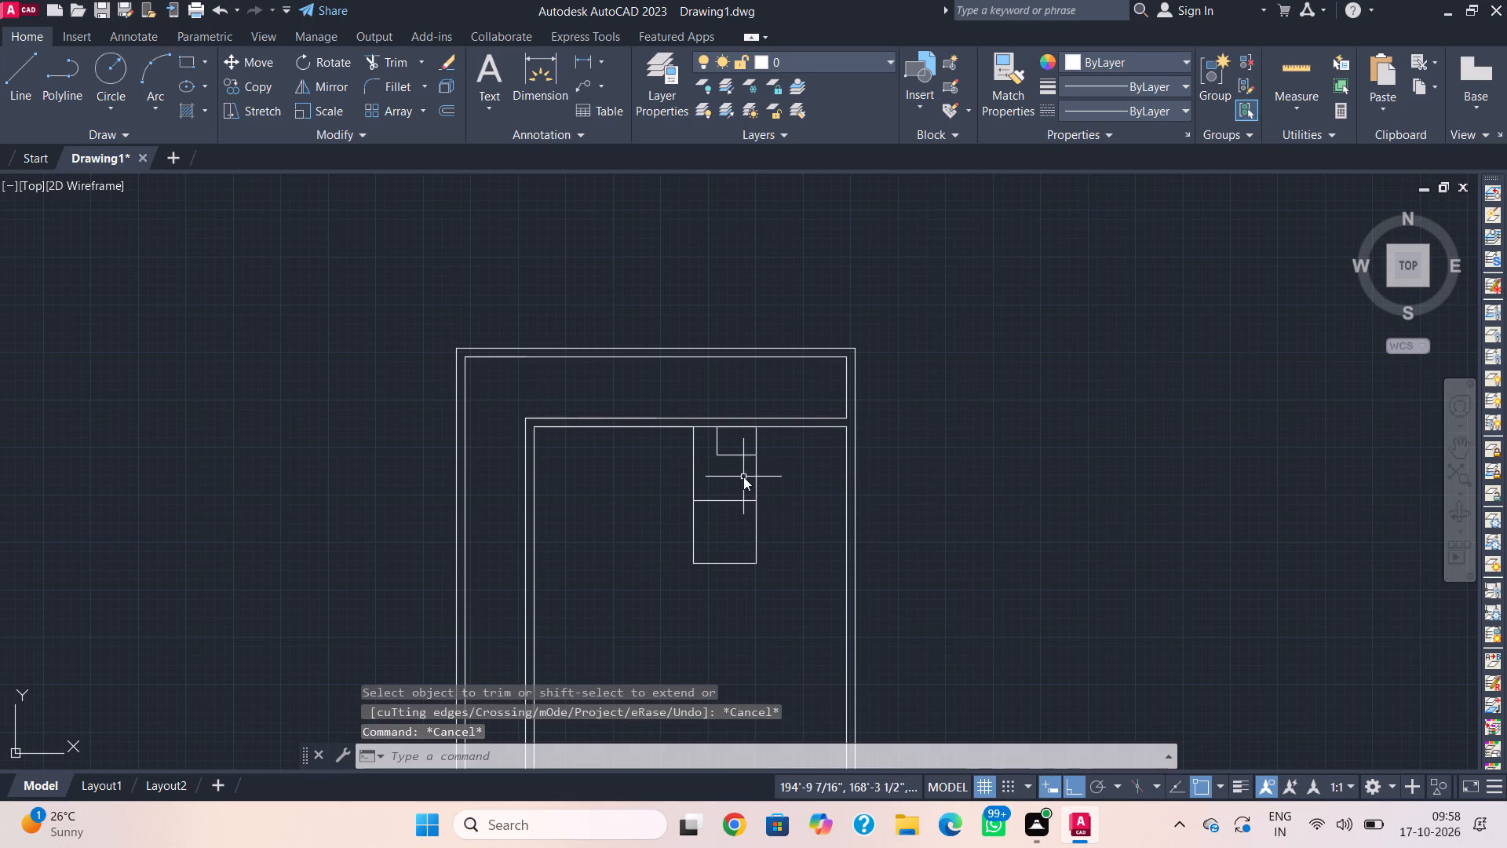
key(space)
click(717, 455)
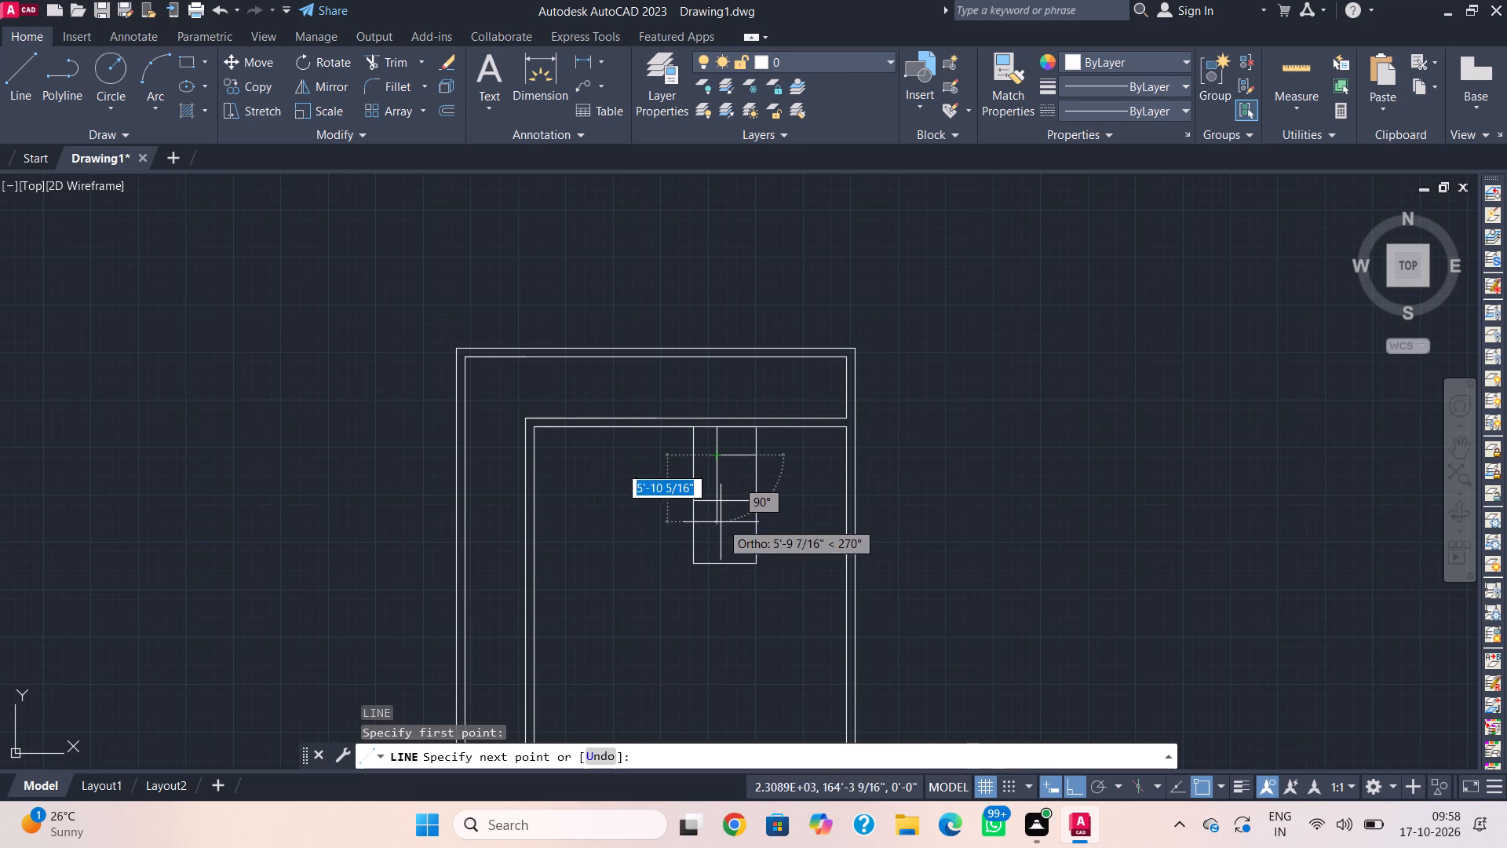
click(721, 524)
key(Escape)
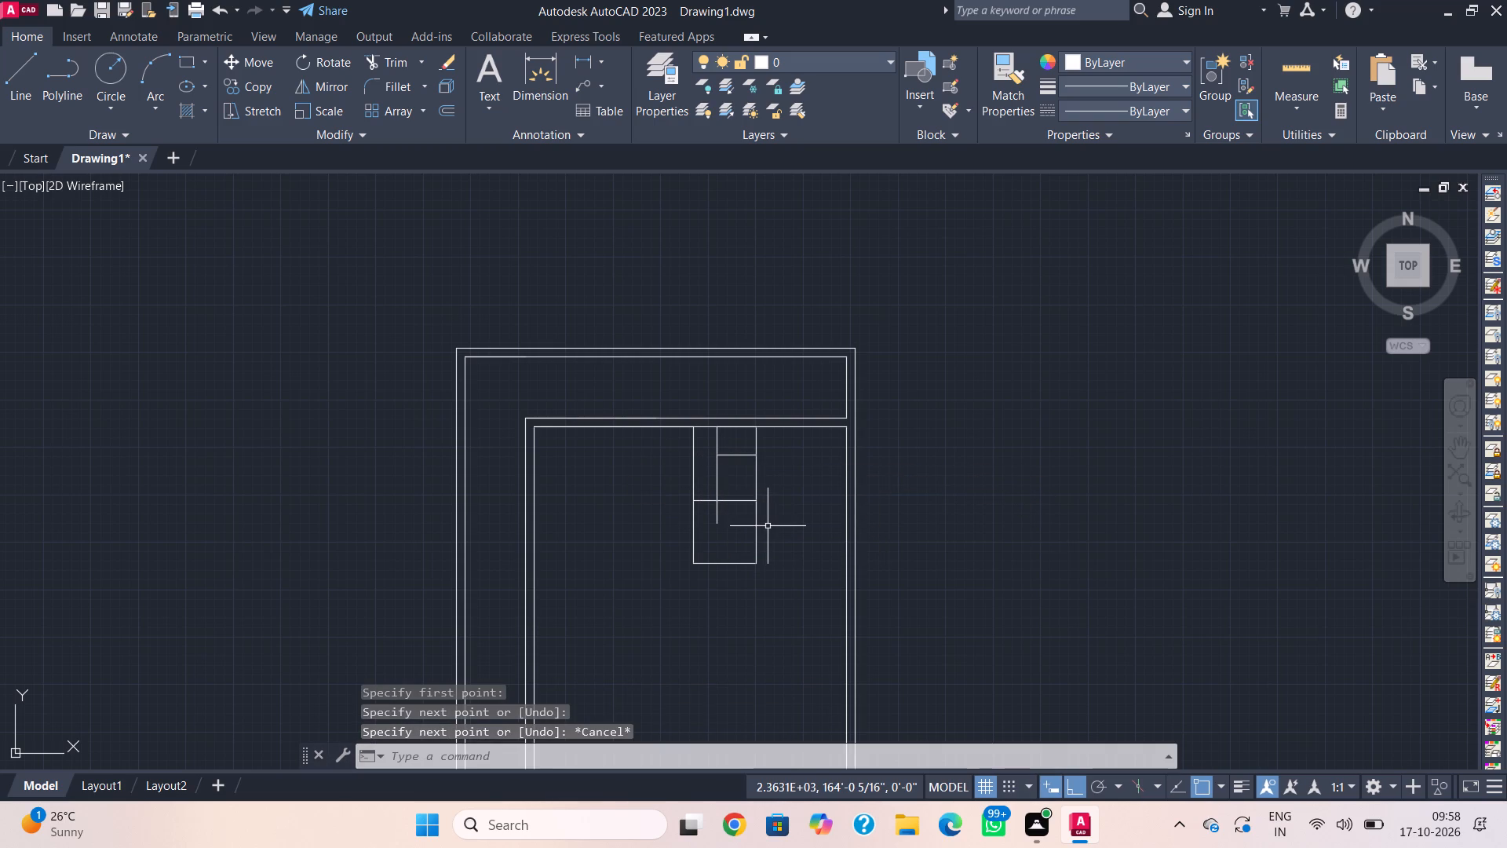
Trim the vertical line's end below the dividing line and the dividing line's part to its right, leaving a clean corner.
text(tr)
key(space)
drag(730, 491, 714, 522)
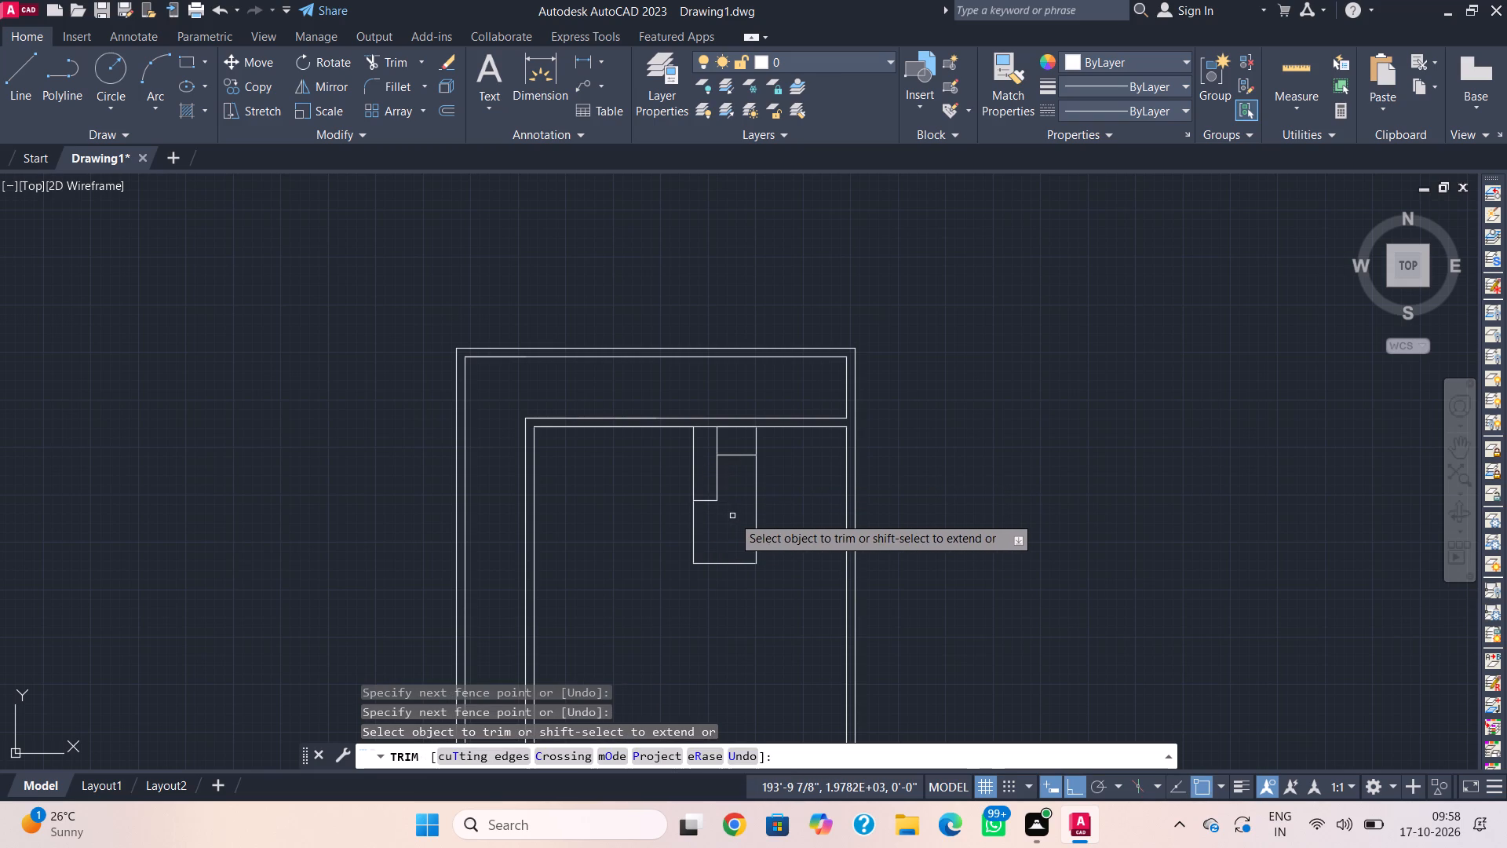
key(Escape)
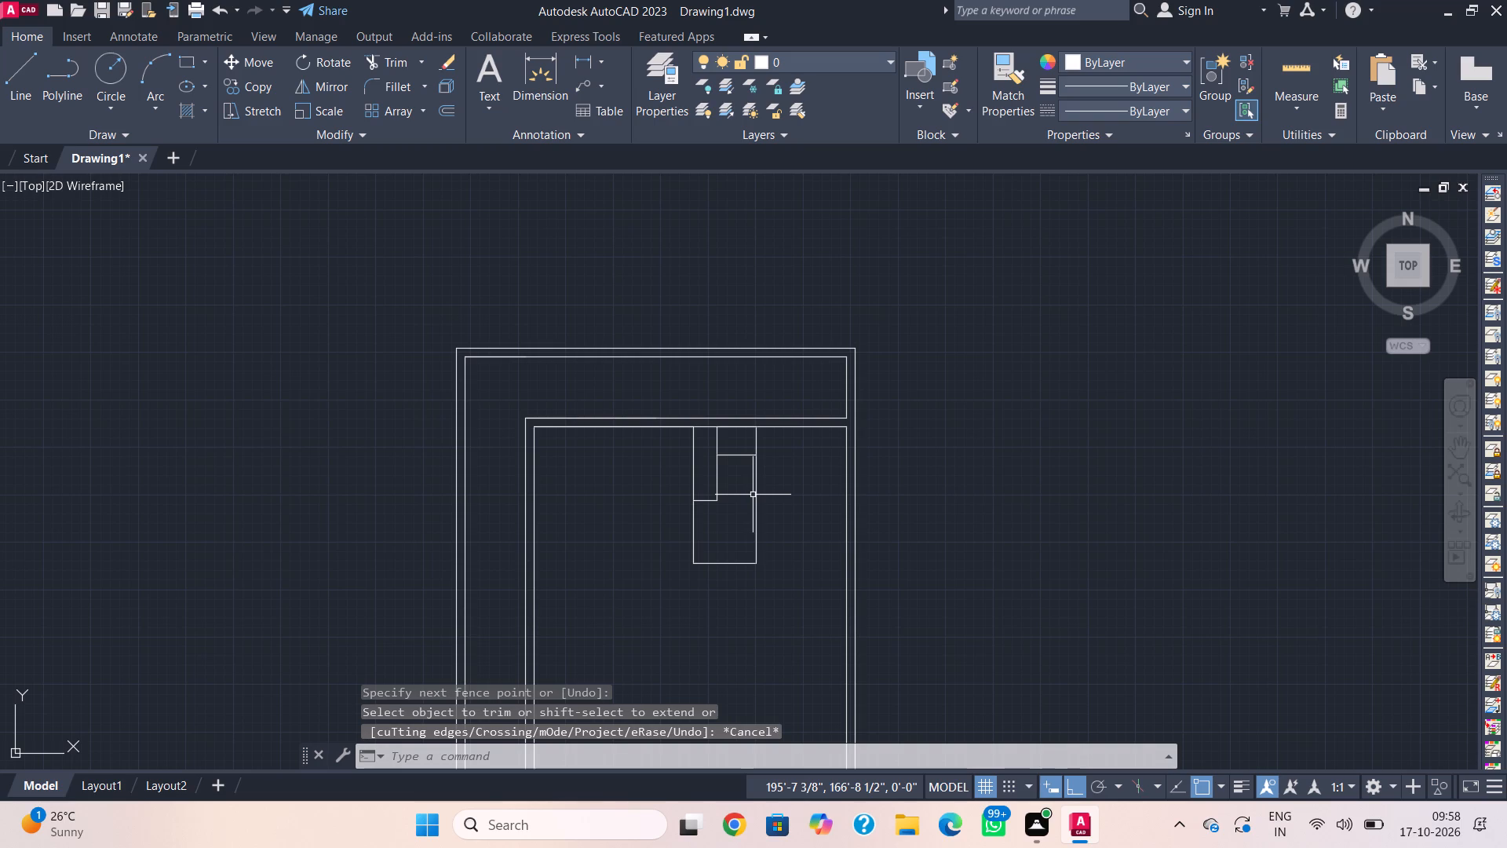
Offset the small compartment's bottom line 4.5" downward.
text(o)
key(space)
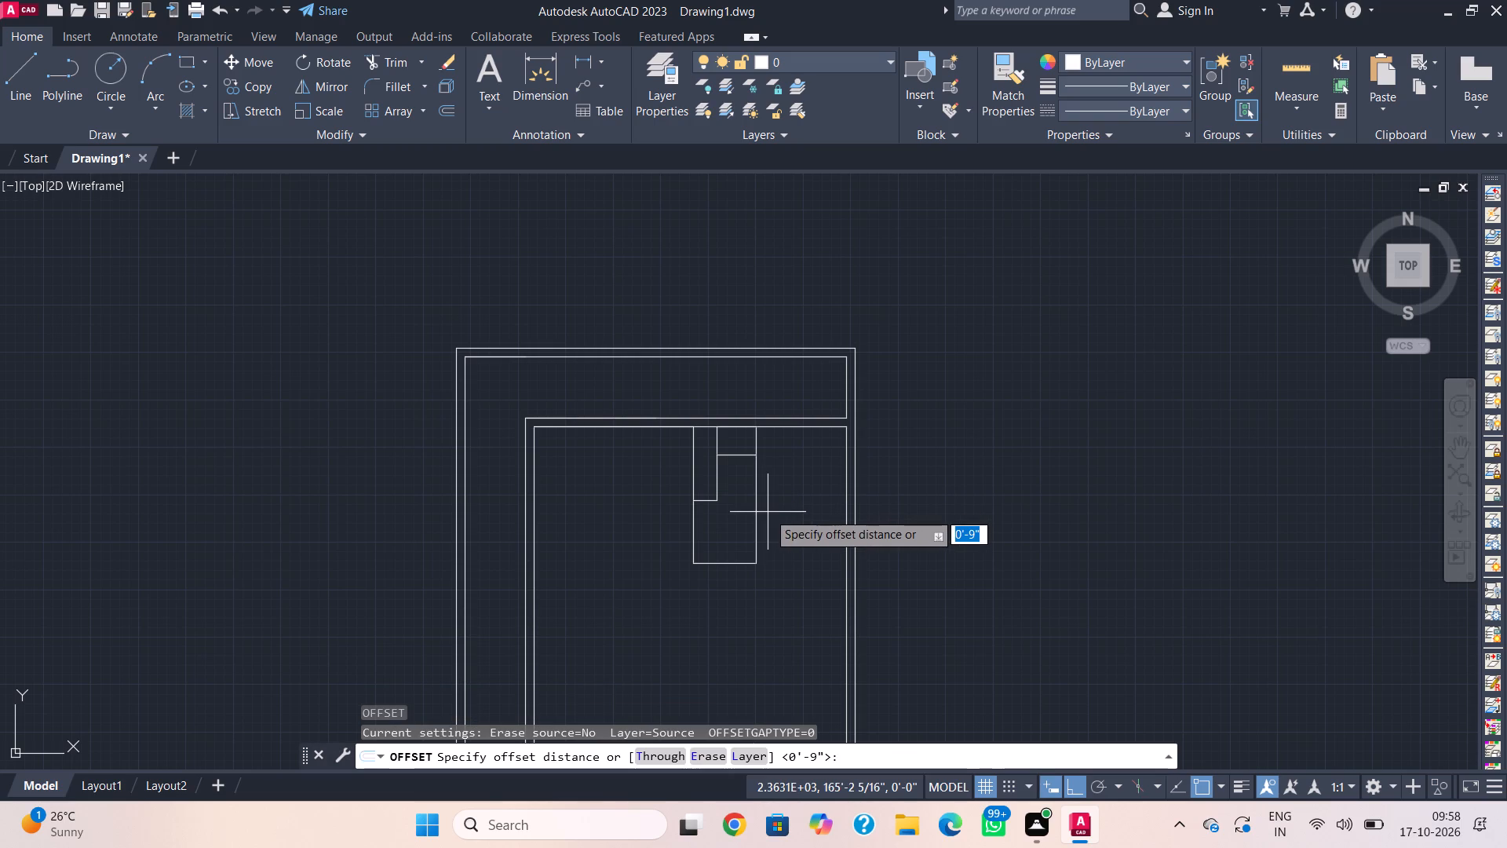
text(4.5")
key(Return)
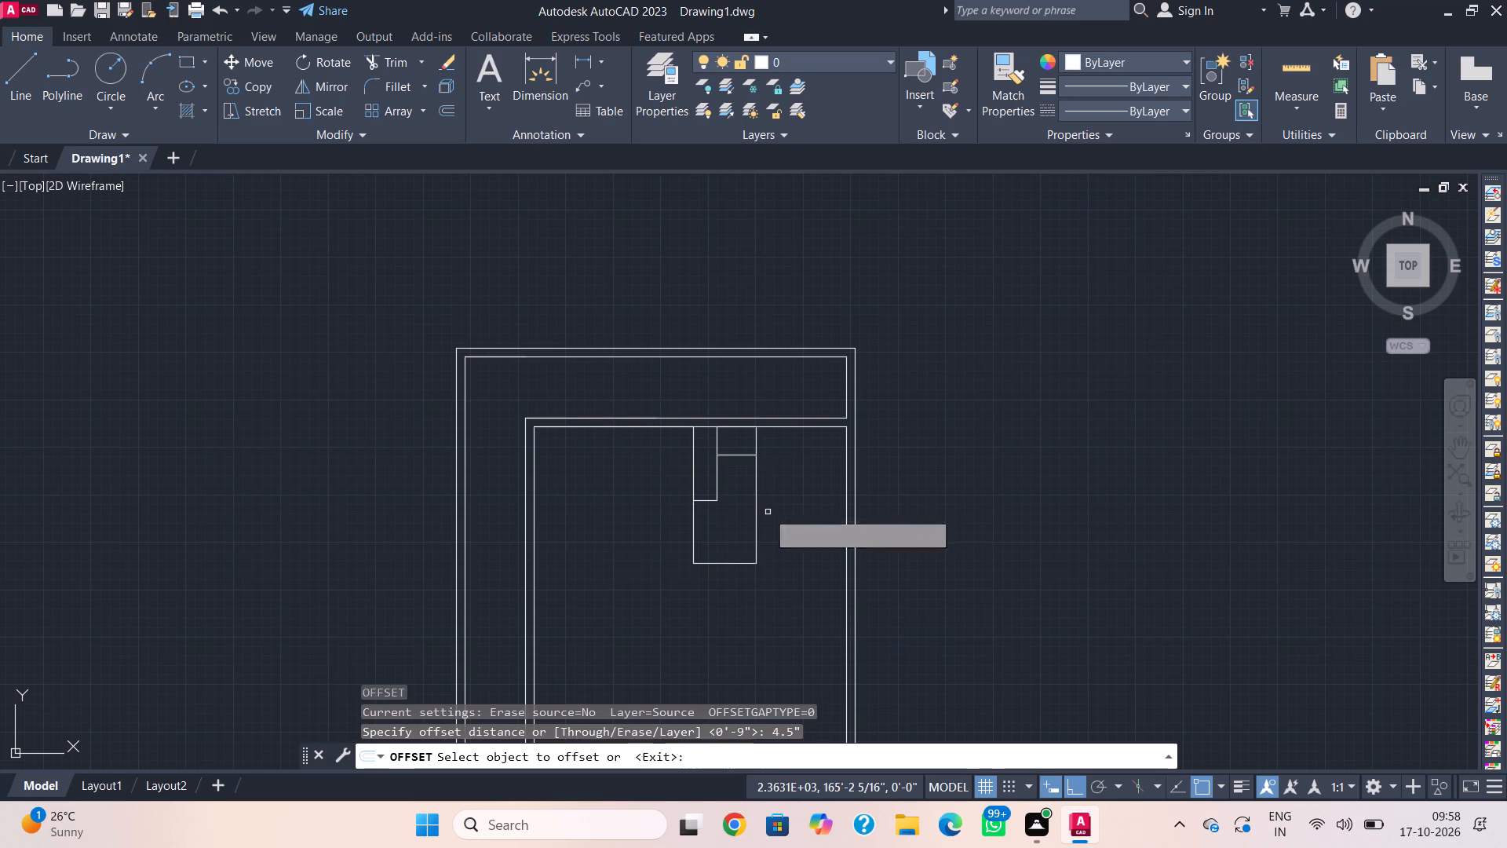
click(739, 455)
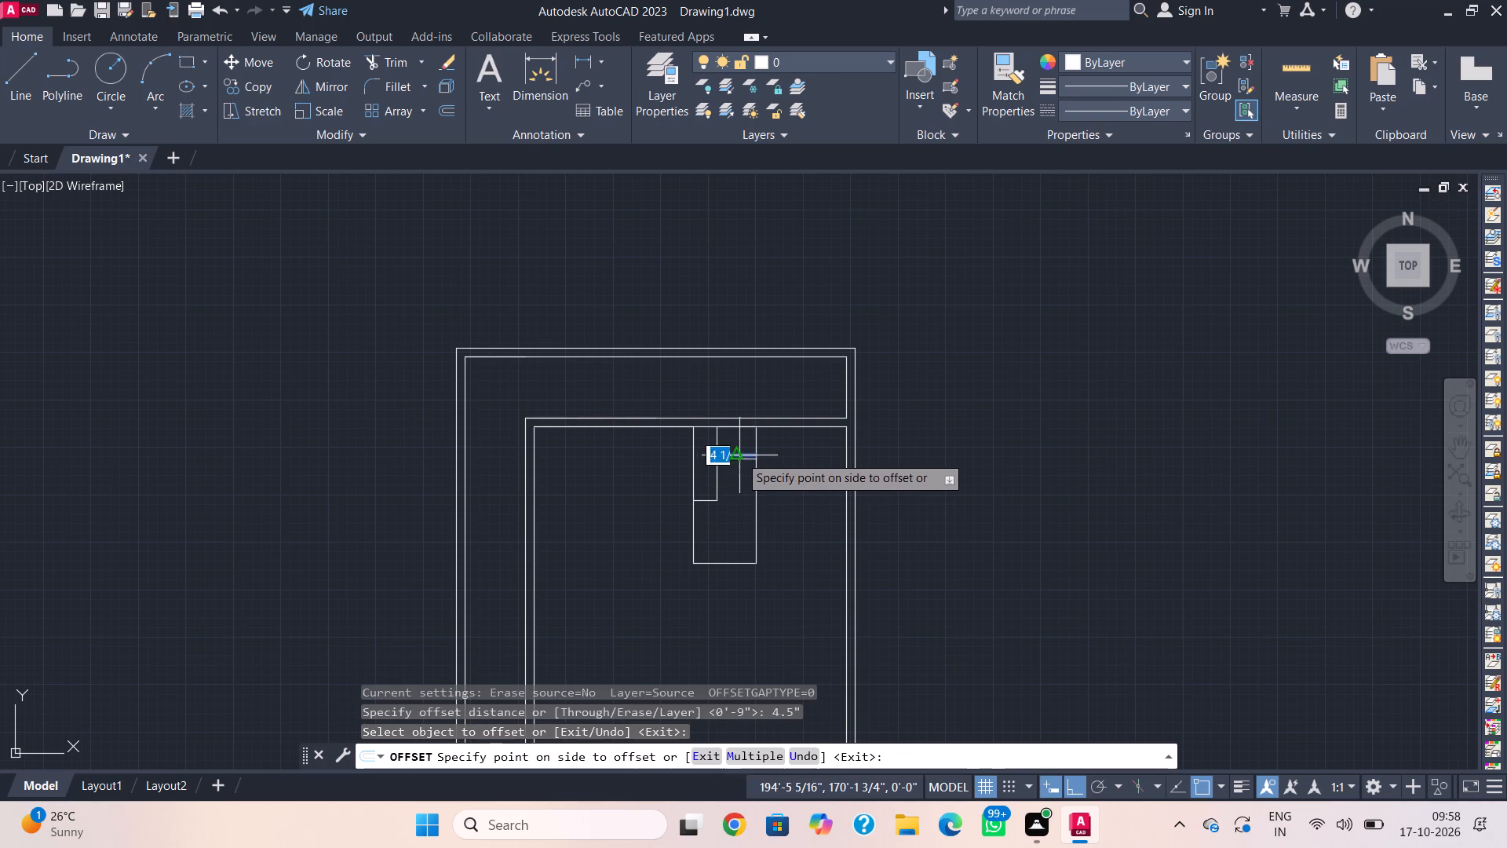
click(665, 579)
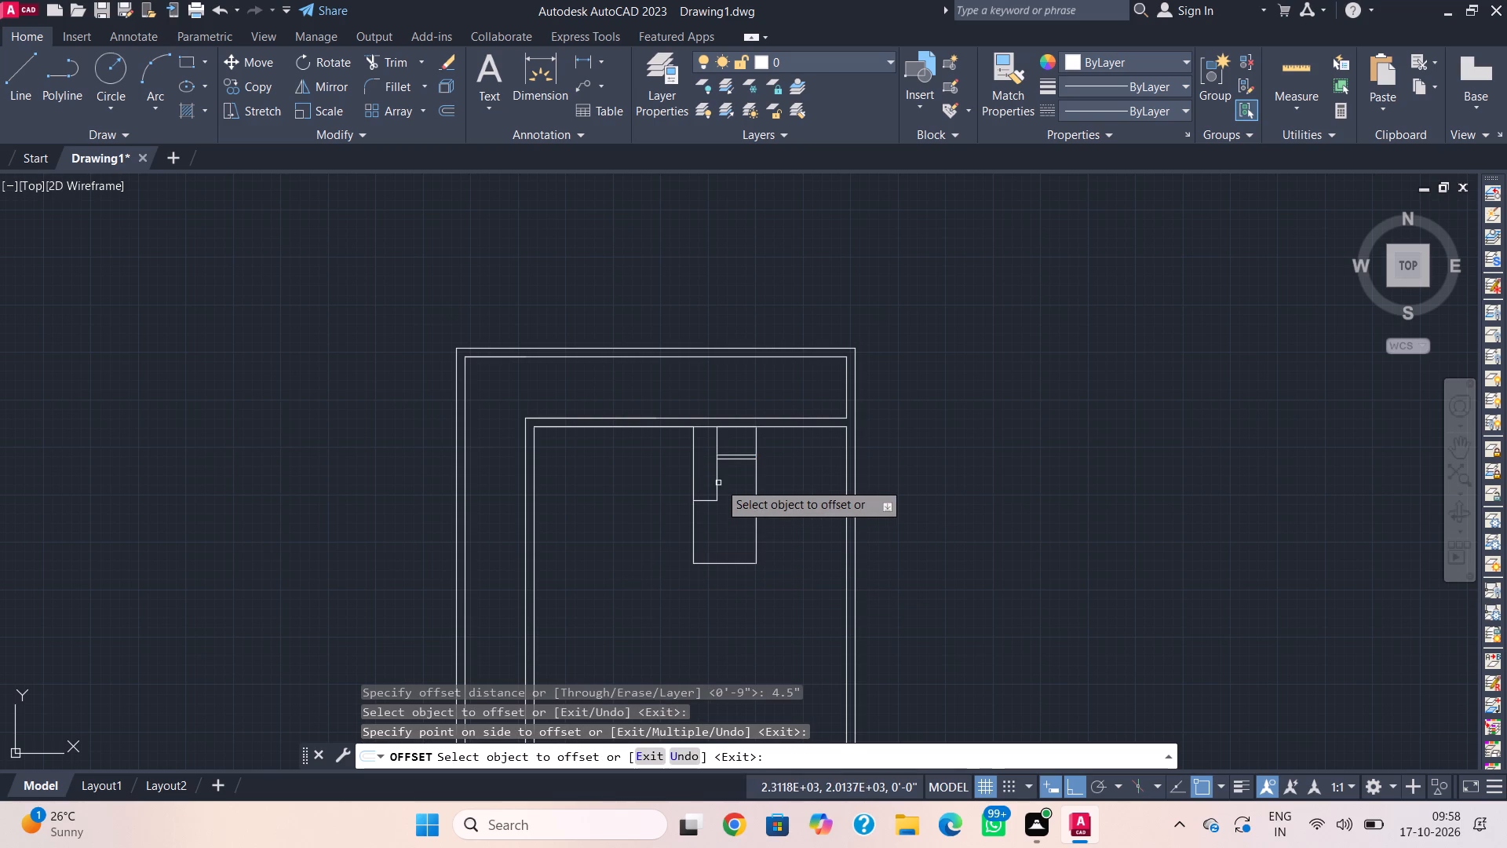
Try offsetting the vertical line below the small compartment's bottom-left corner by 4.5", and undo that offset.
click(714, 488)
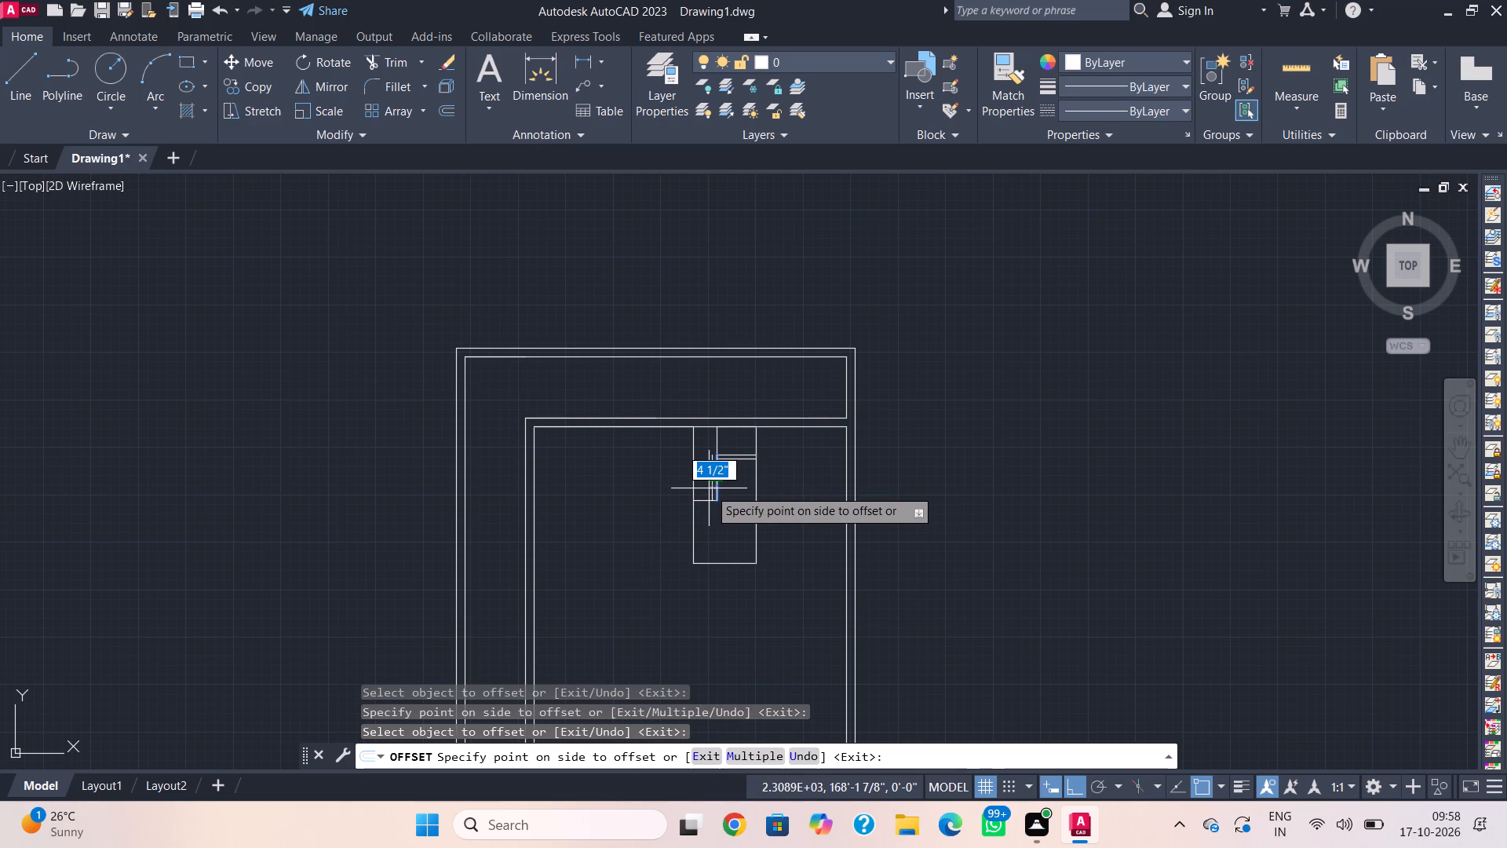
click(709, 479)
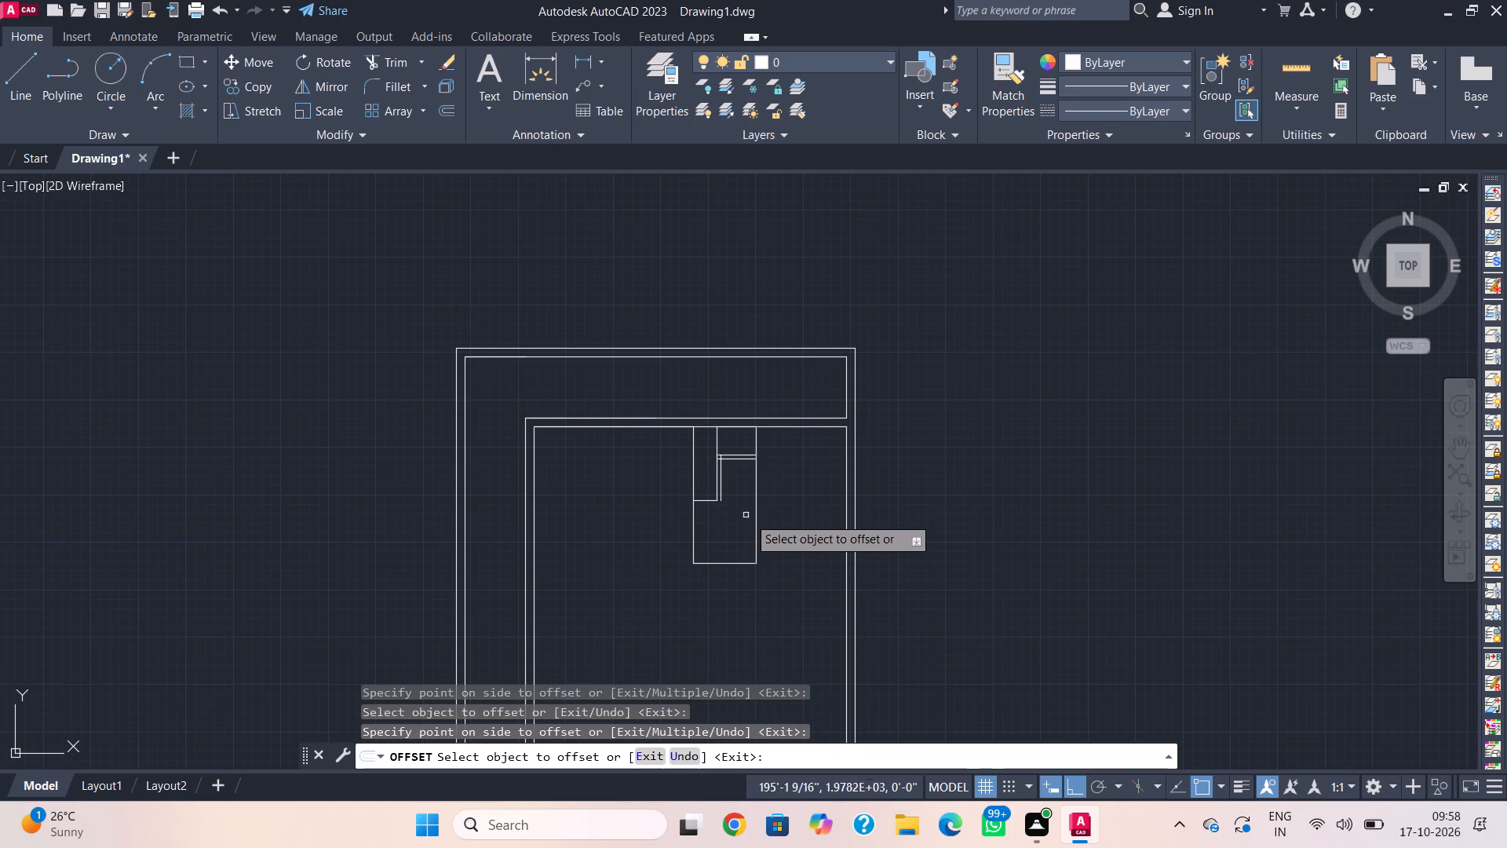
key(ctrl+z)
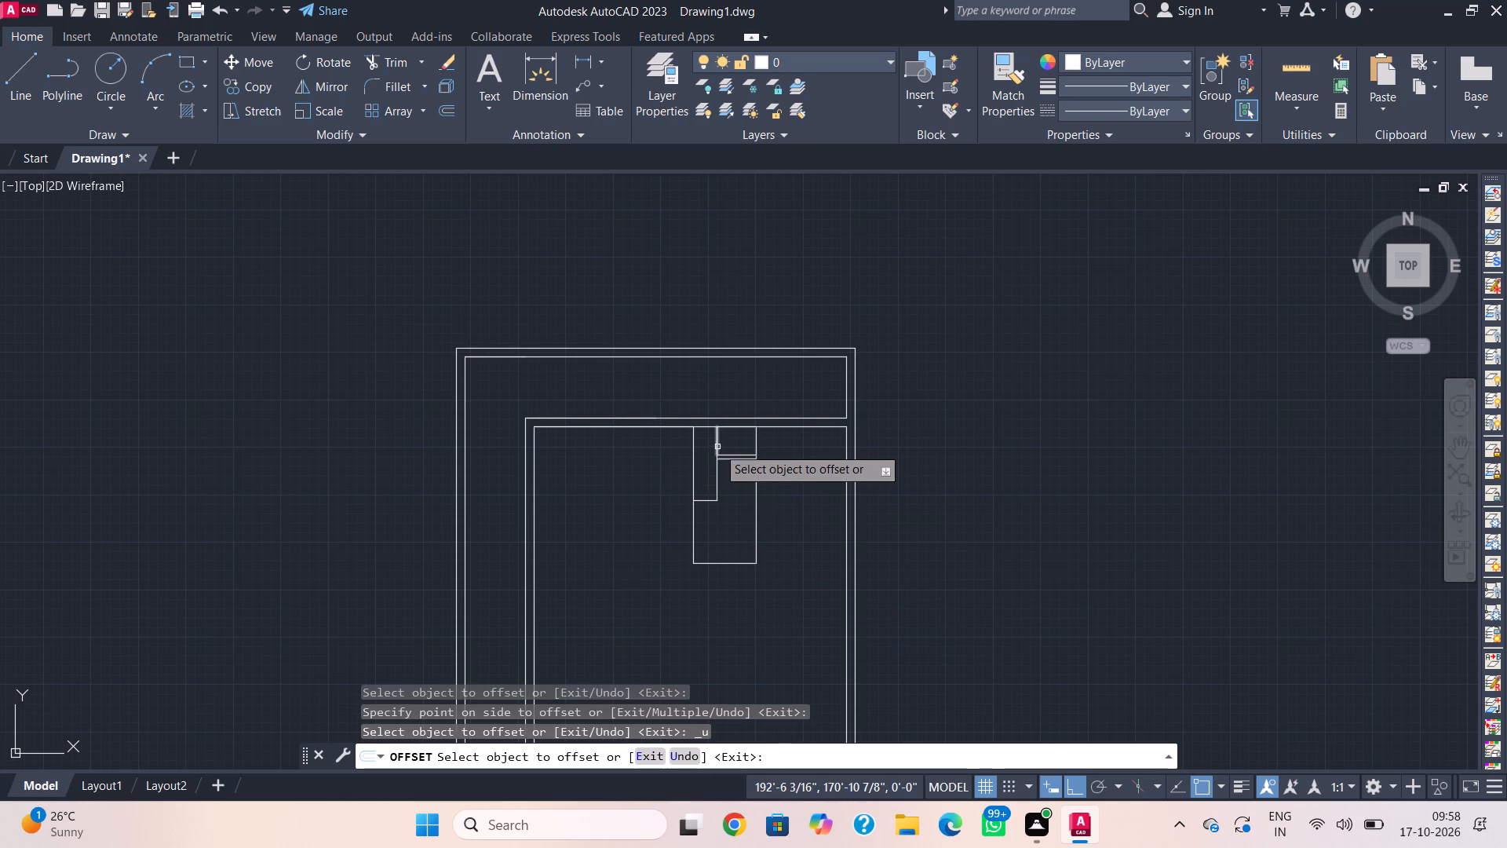
Offset the vertical partition line between the two upper compartments 4.5" leftward and the narrow compartment's bottom line 4.5" upward.
click(717, 447)
click(705, 455)
click(720, 473)
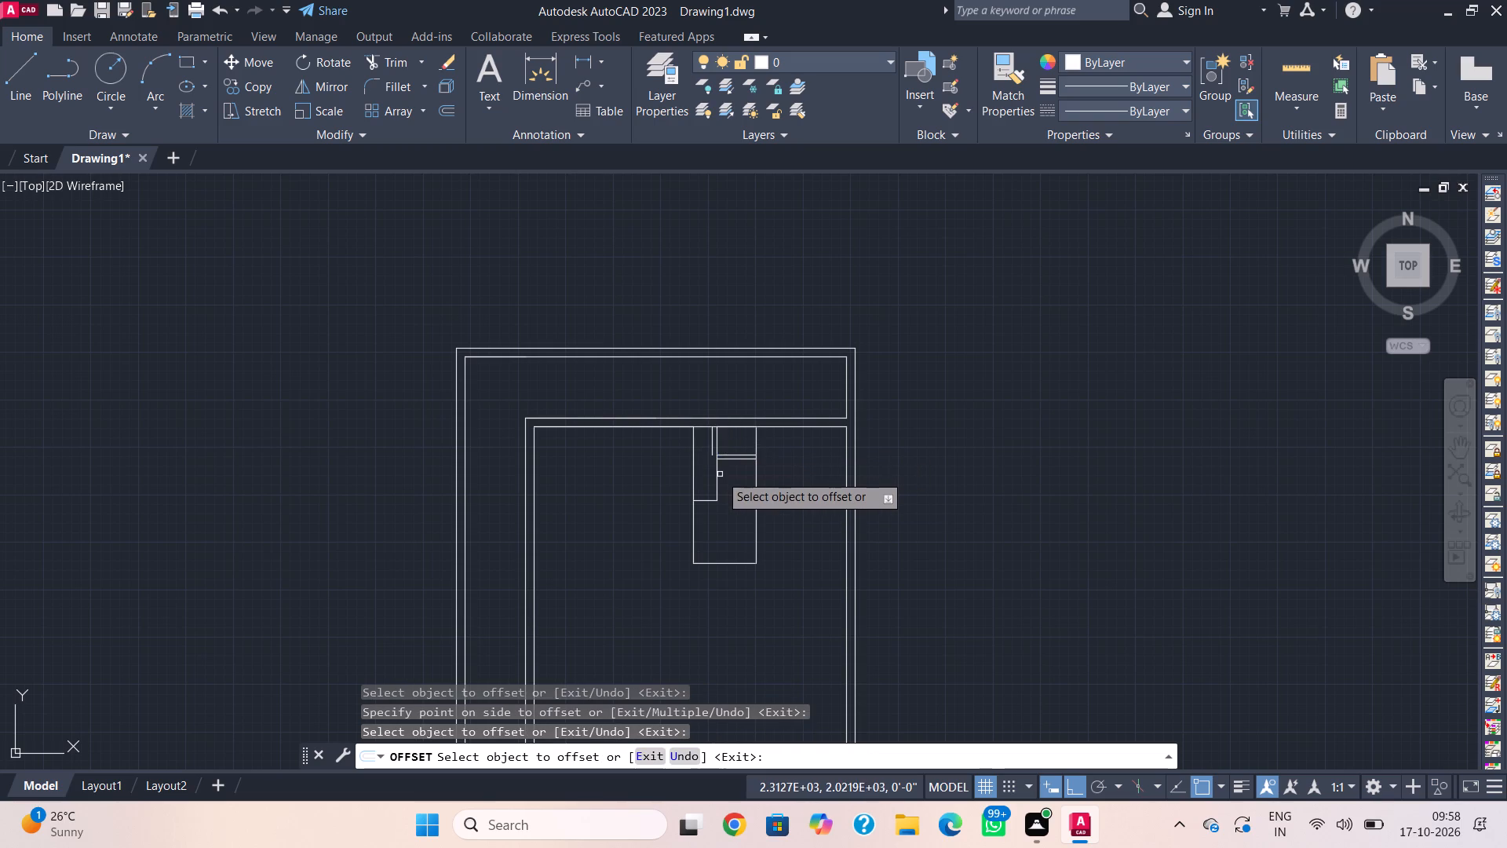
click(717, 481)
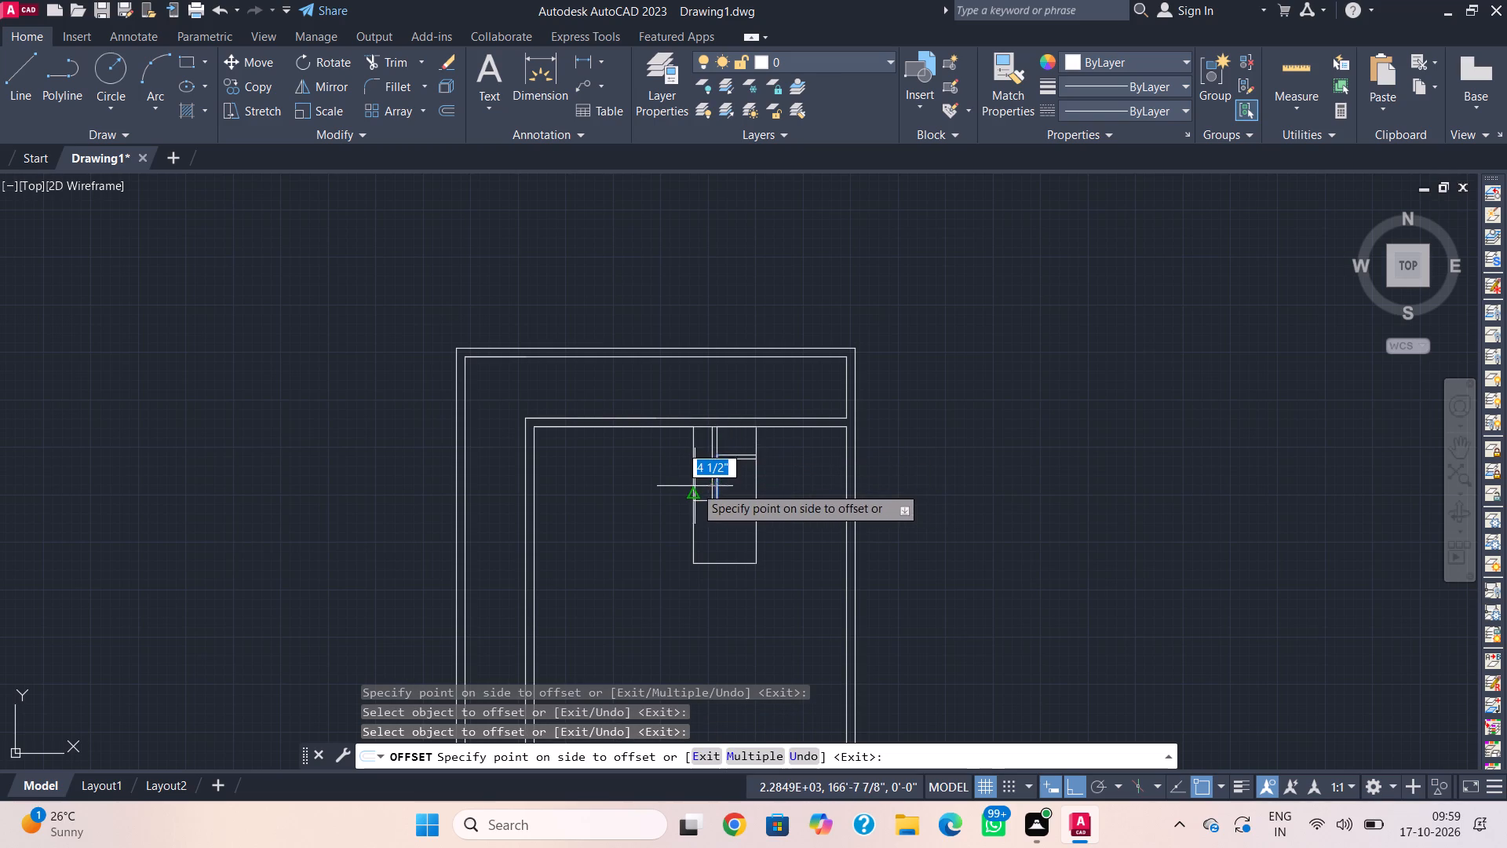
click(695, 486)
click(704, 501)
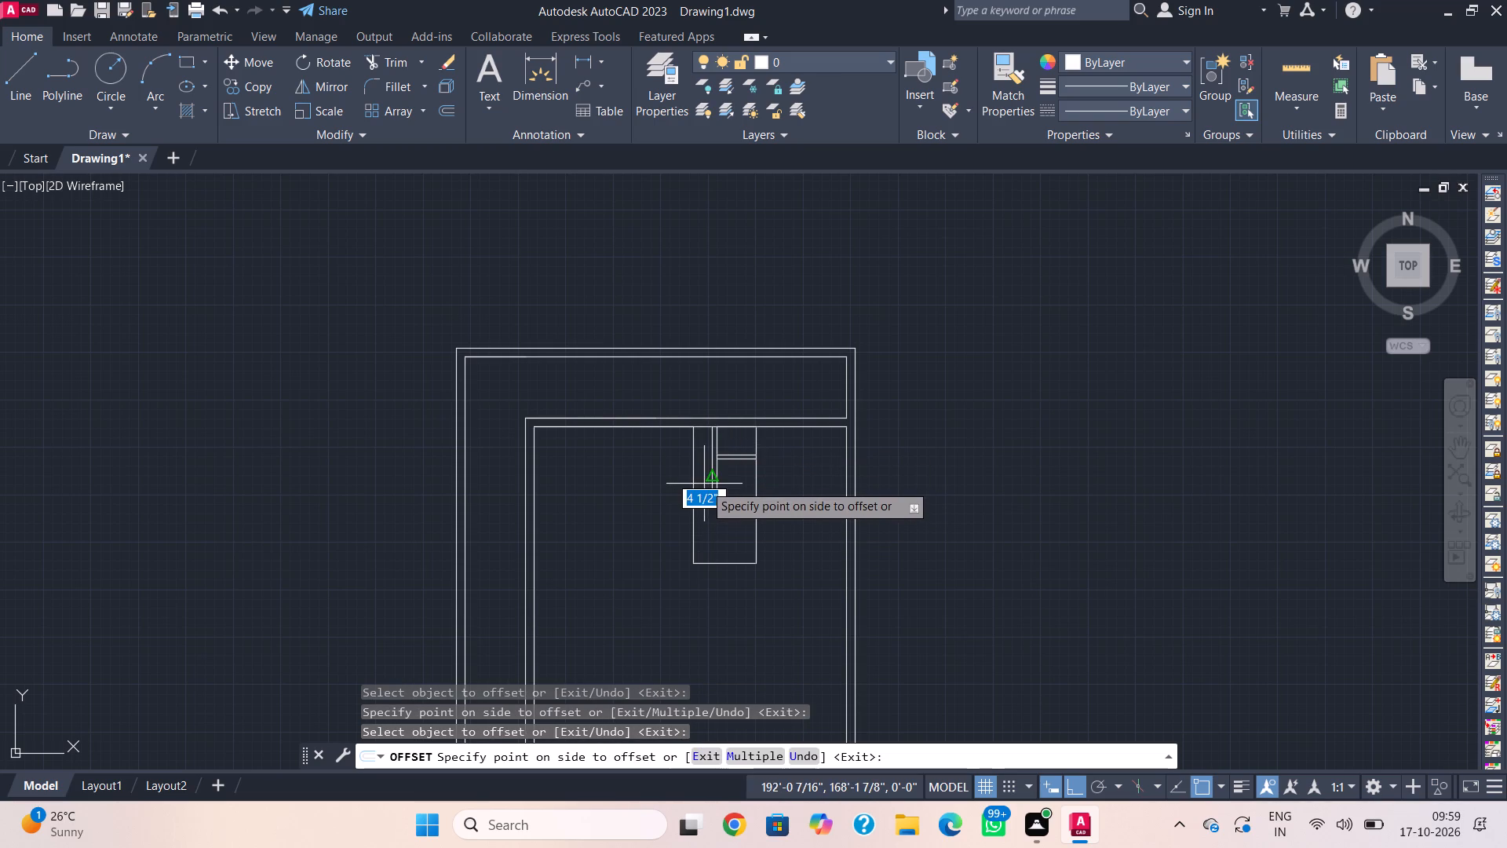
click(704, 484)
Offset the room block's left and bottom lines 4.5" outward, and its right line 4.5" to both sides.
click(691, 532)
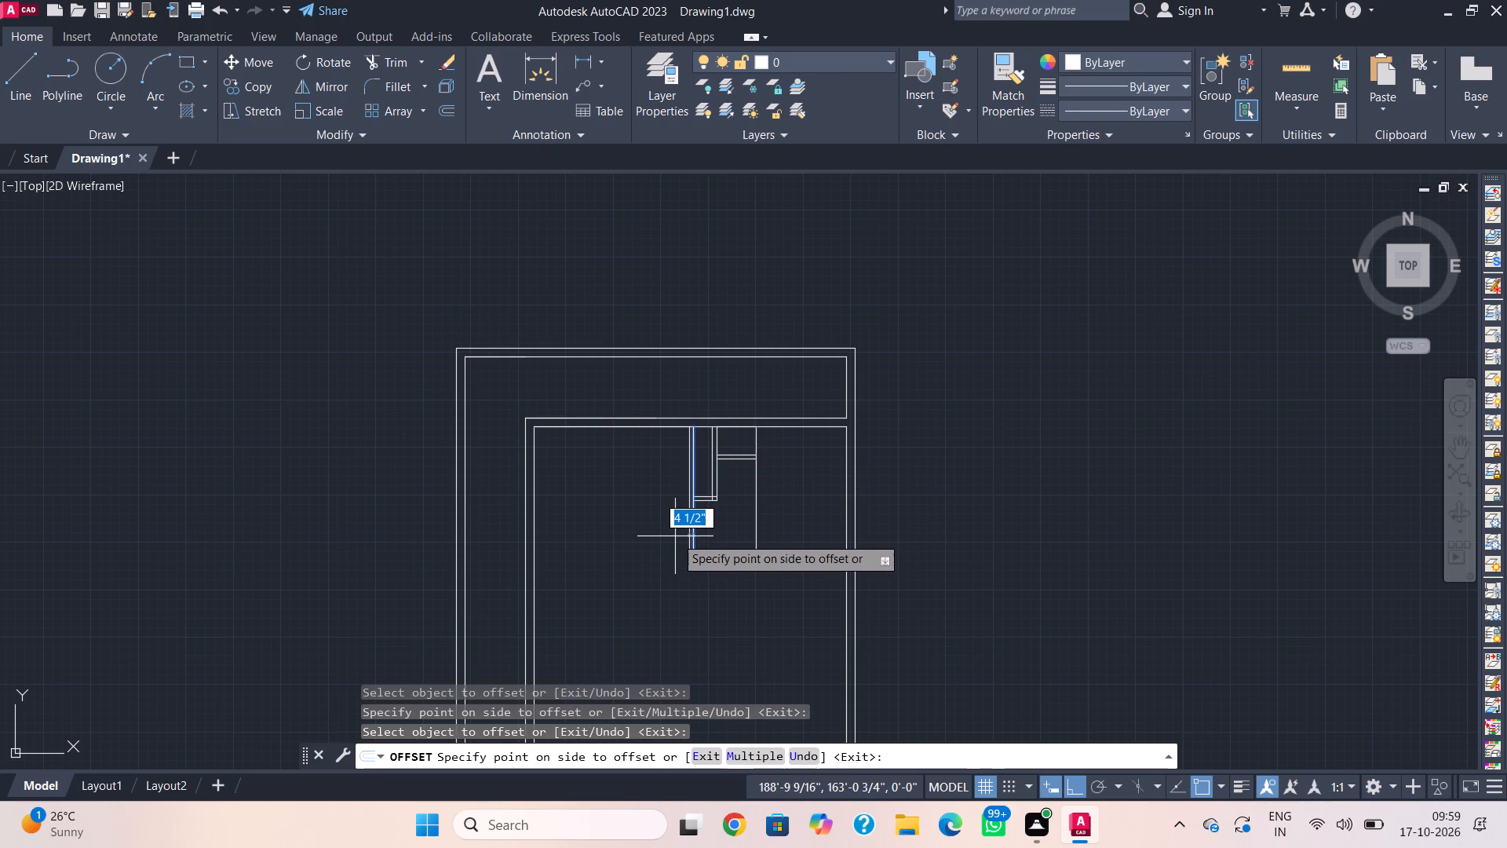
click(675, 536)
click(717, 565)
click(717, 576)
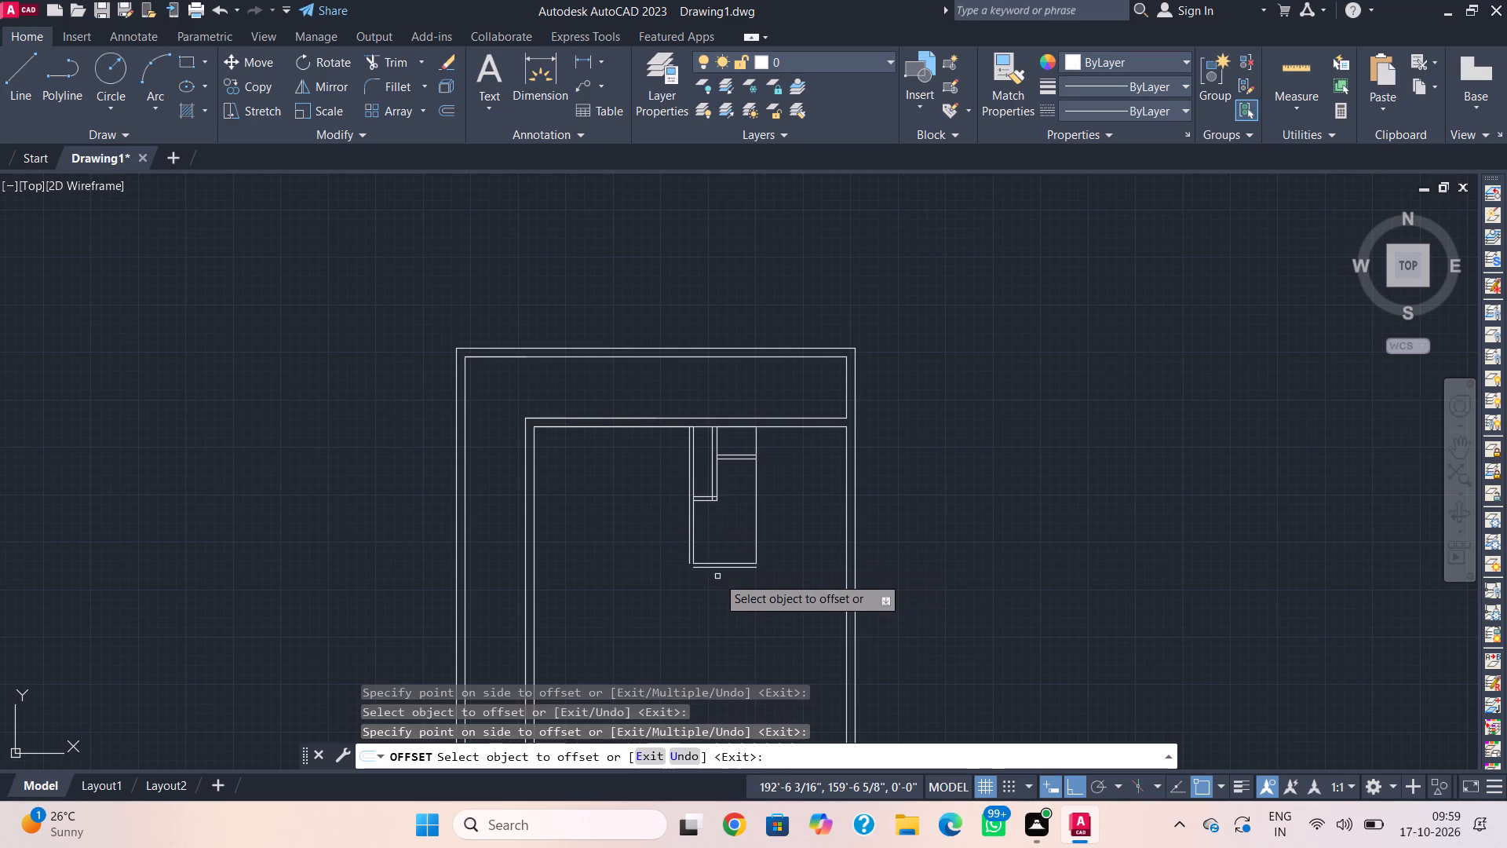
click(755, 535)
click(764, 536)
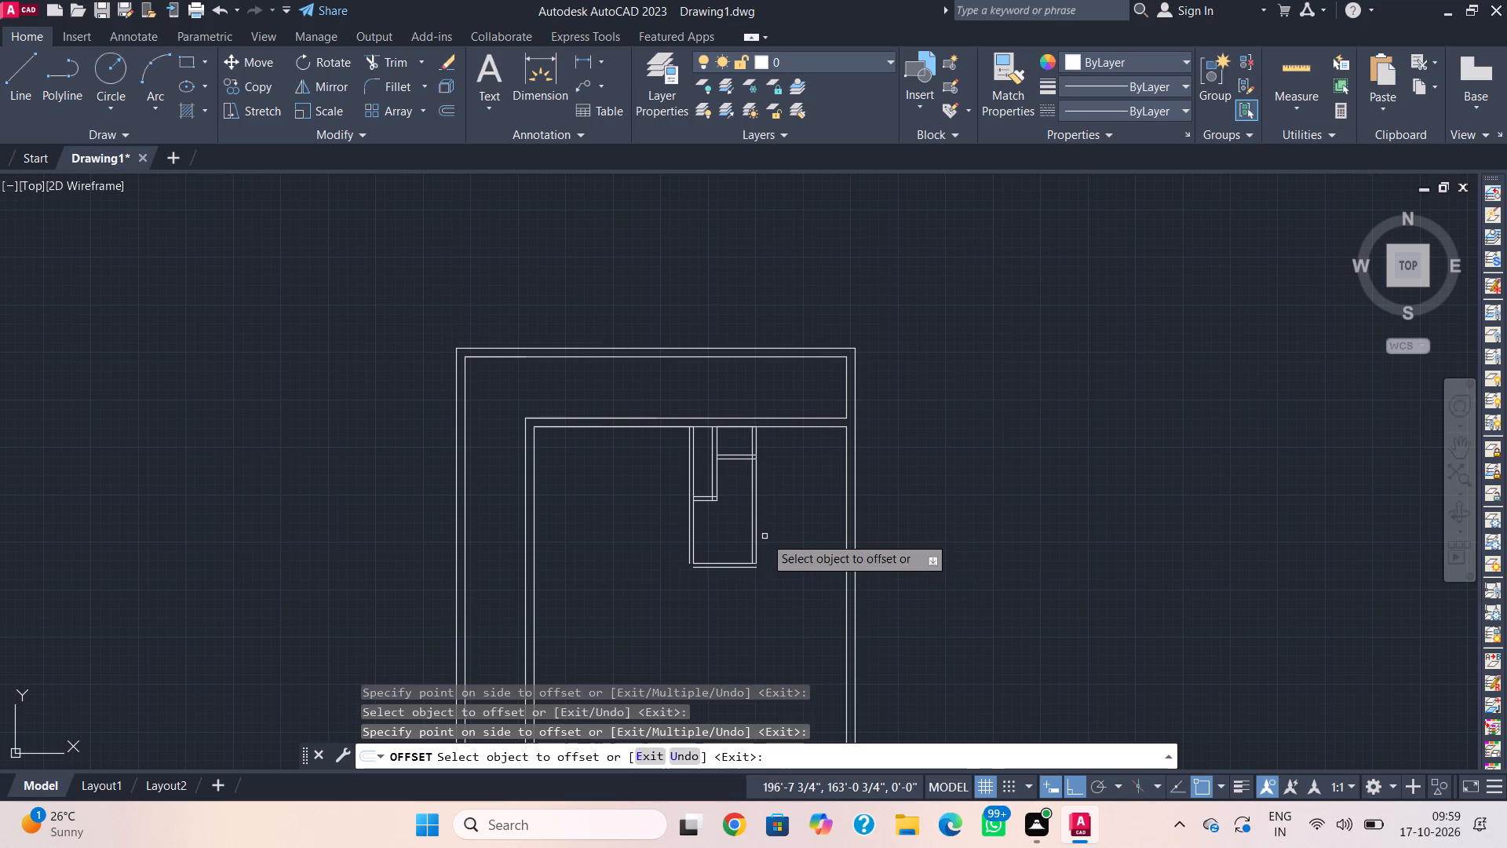
click(757, 549)
click(779, 545)
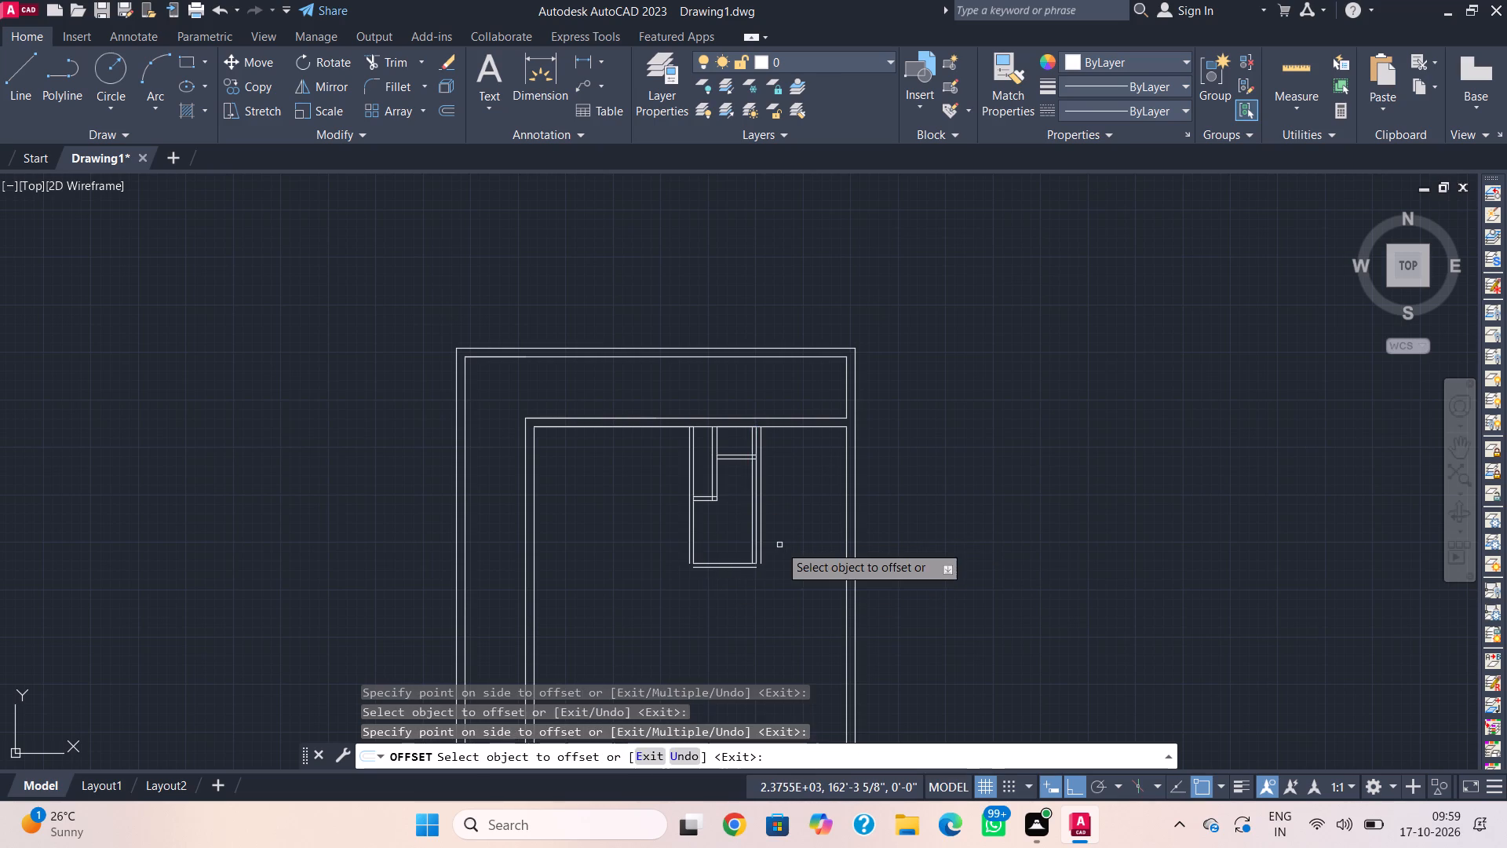
key(Escape)
Trim away the extra offset line inside the block's right wall, including its pieces at and above the dividing wall.
text(tr)
key(space)
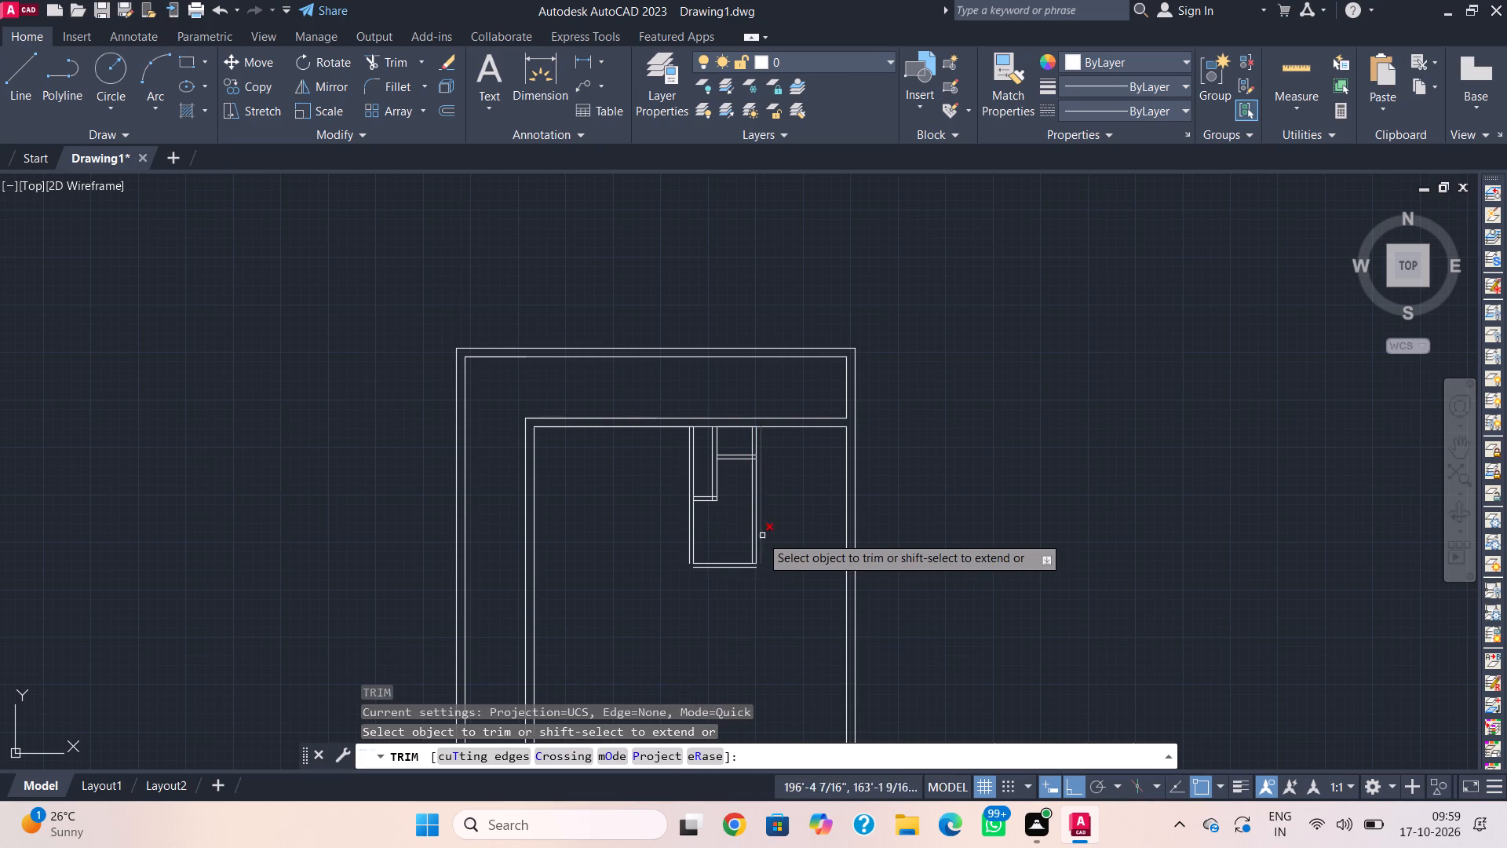
click(753, 541)
scroll(760, 432, up, 2)
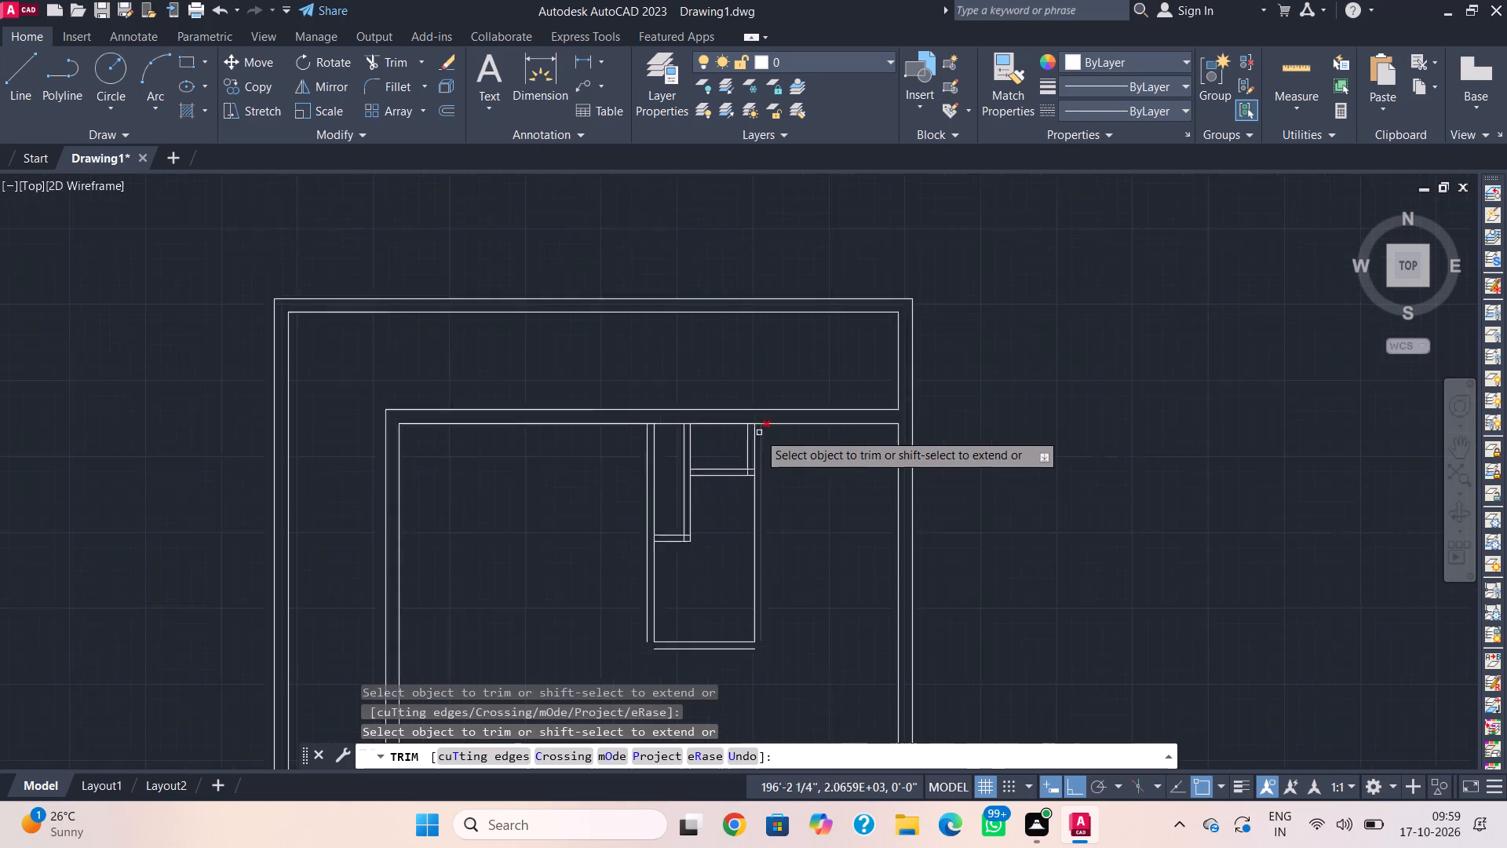
scroll(757, 434, up, 1)
click(733, 530)
click(733, 507)
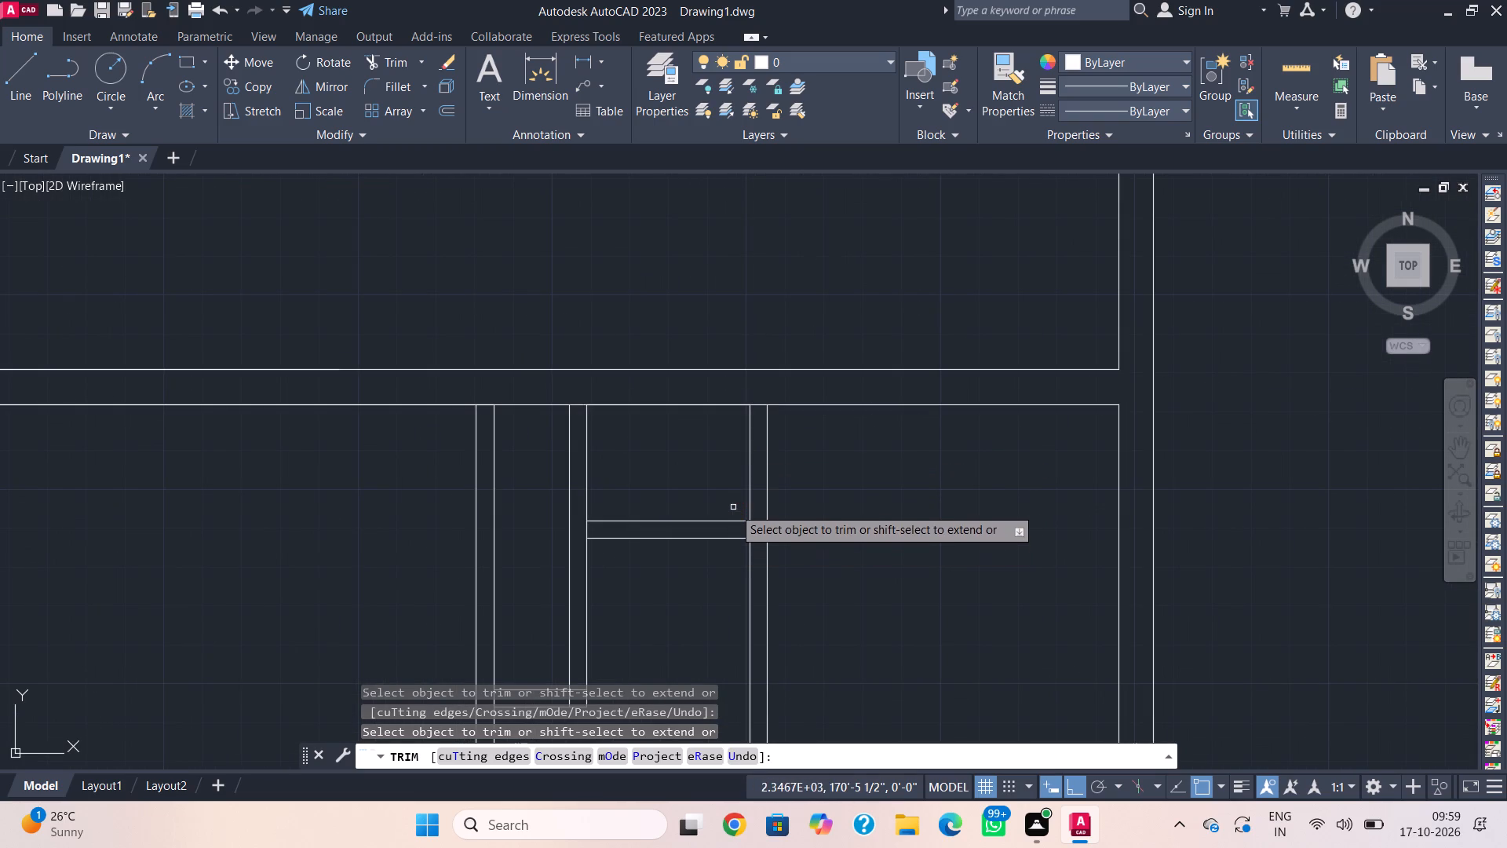
Trim the overlapping line ends at the lower corner where the vertical partition meets the narrow compartment's bottom wall.
scroll(845, 571, down, 3)
scroll(772, 590, up, 3)
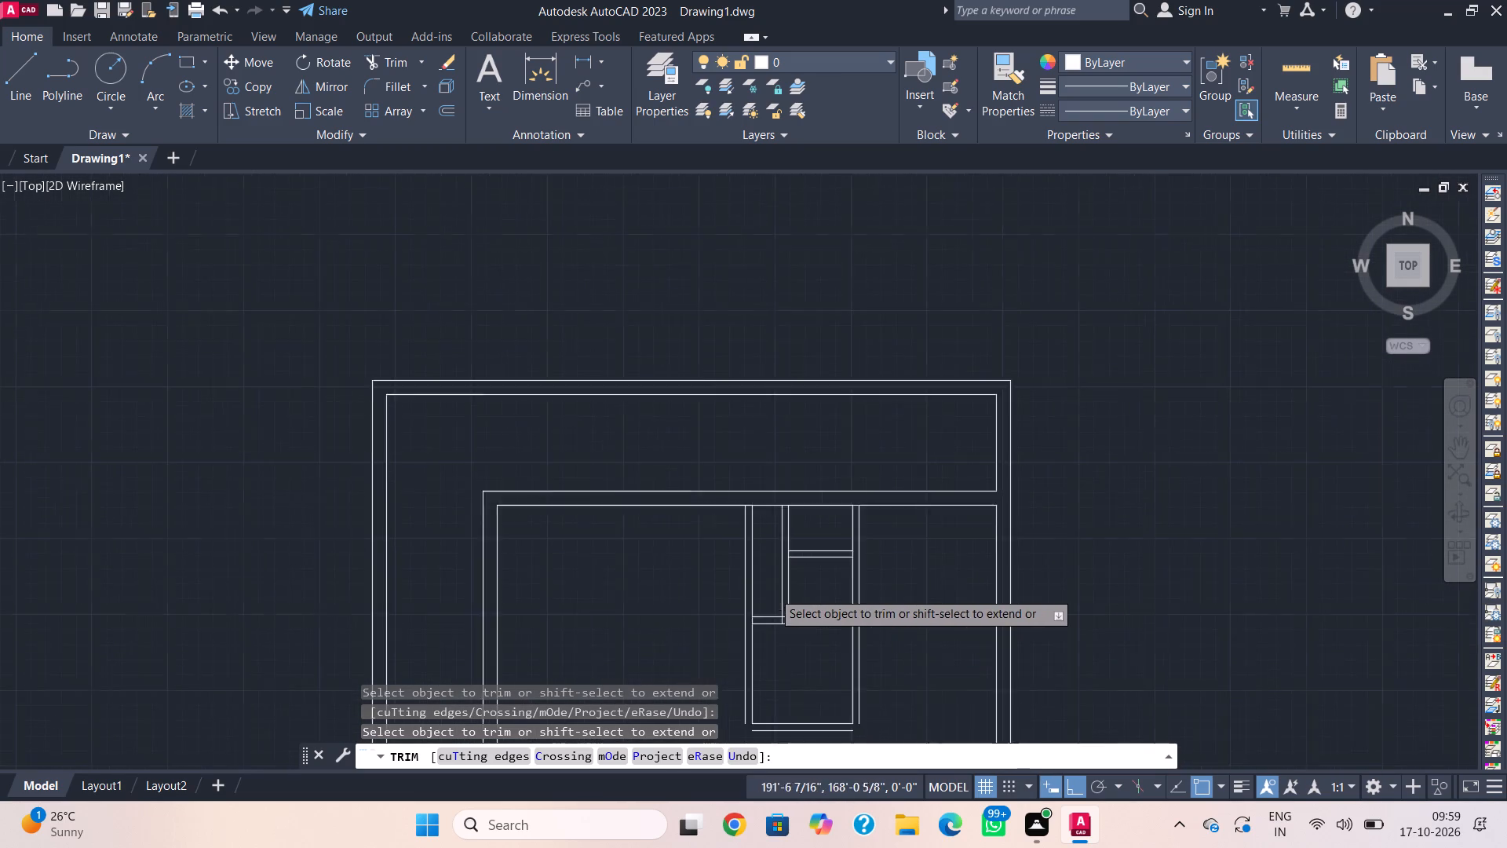
scroll(772, 591, up, 2)
scroll(812, 699, down, 1)
middle_drag(813, 699, 853, 540)
drag(878, 582, 869, 607)
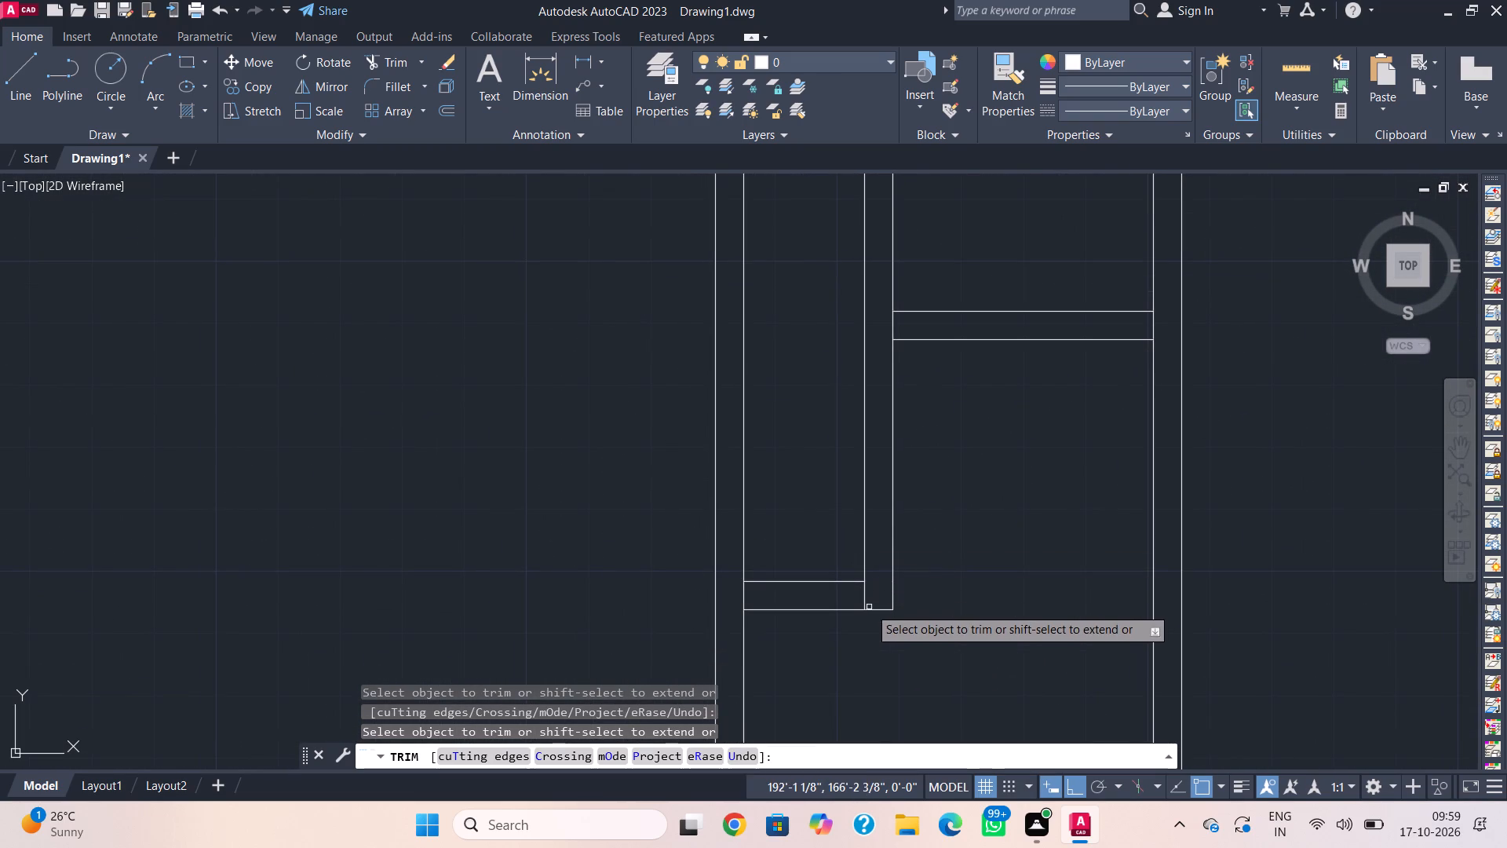
drag(869, 607, 856, 601)
drag(856, 600, 866, 596)
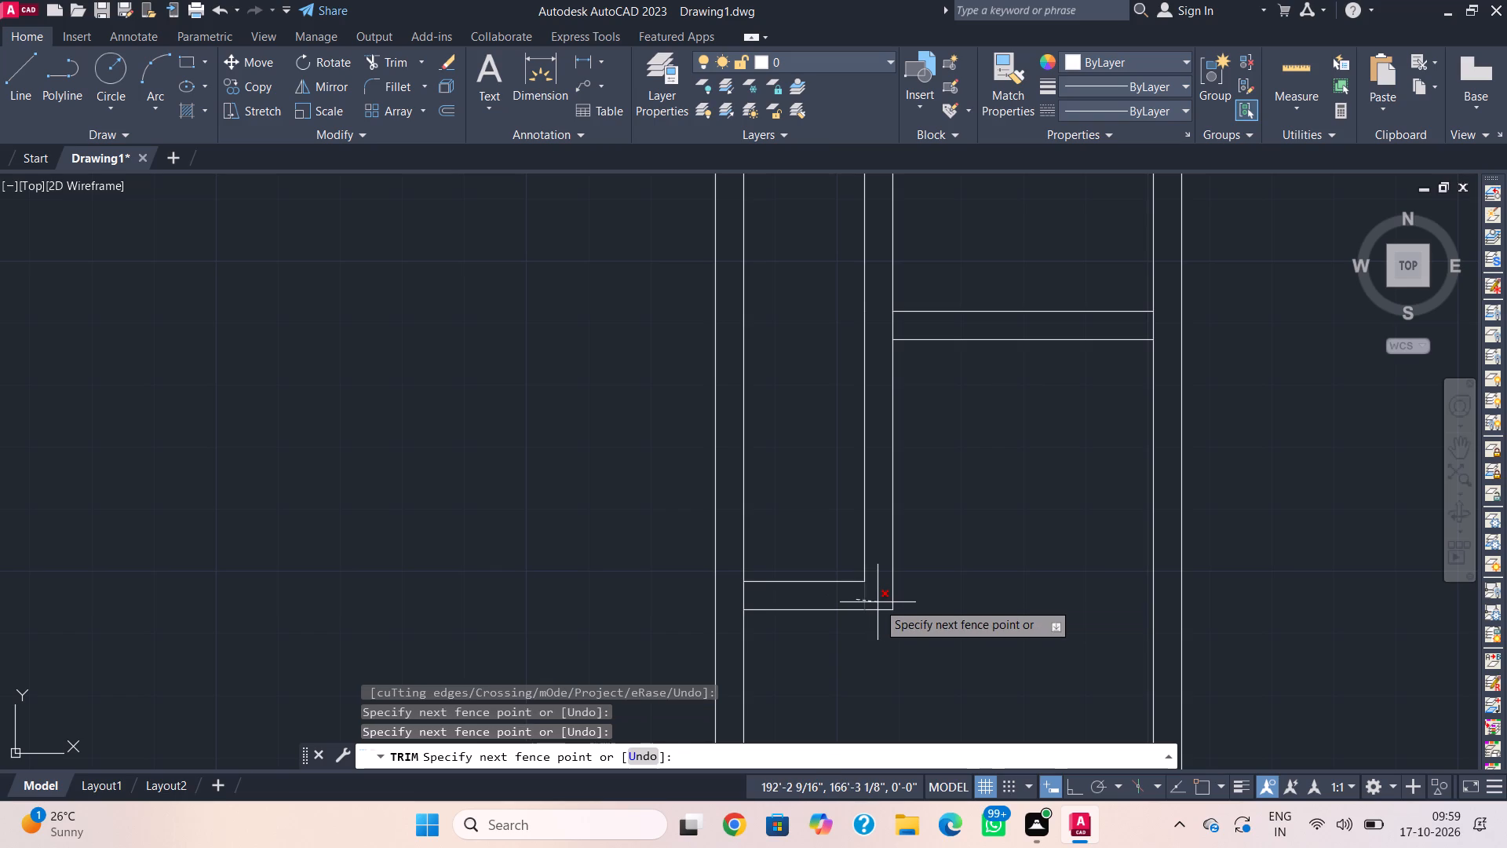
click(878, 602)
scroll(849, 612, down, 3)
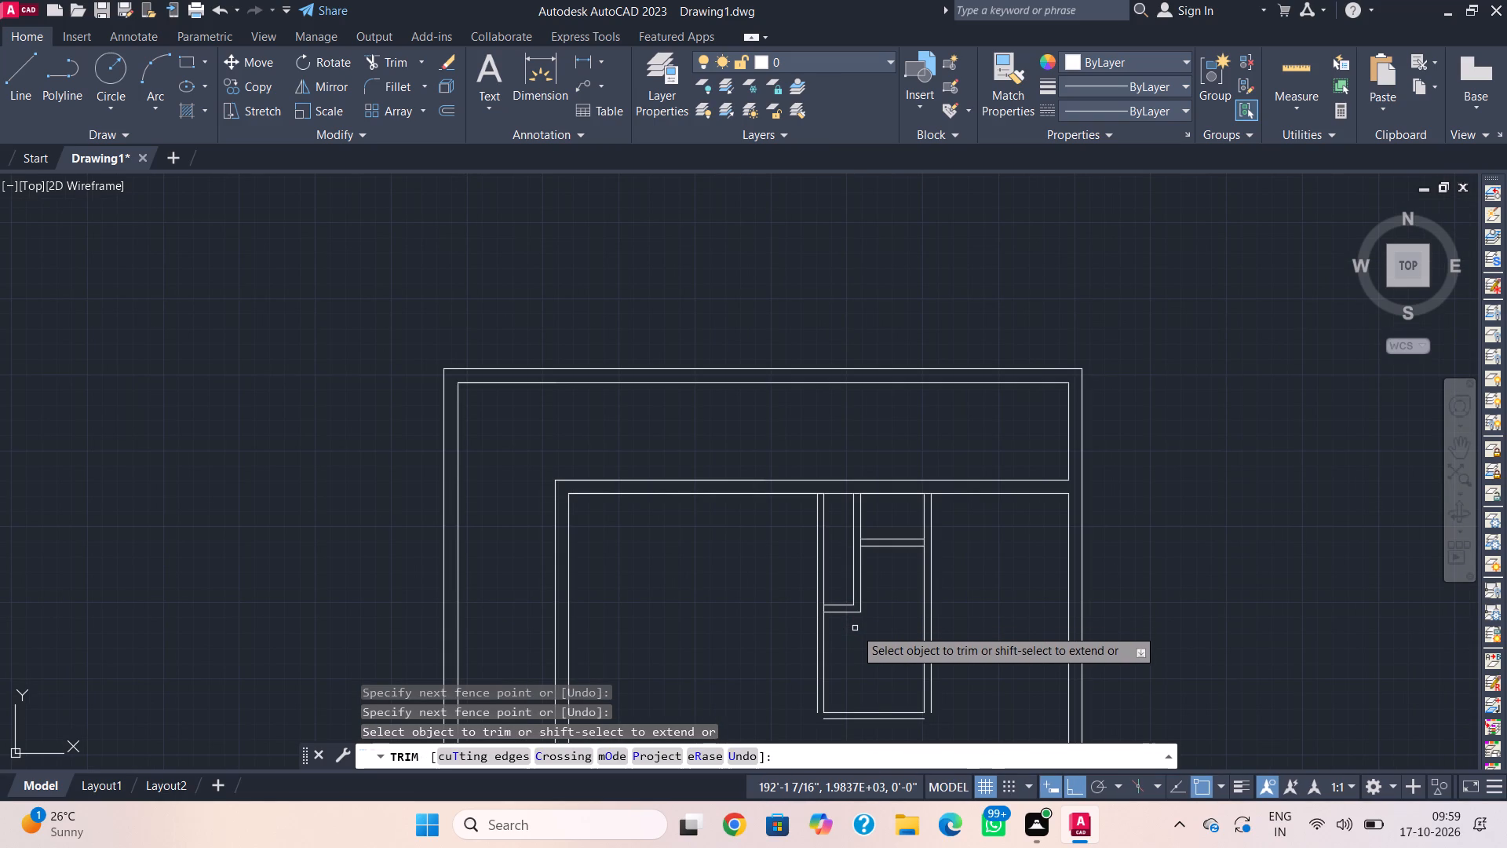
key(Escape)
Extend both lines of the narrow compartment's bottom wall to the block's outer left line.
text(ex)
key(space)
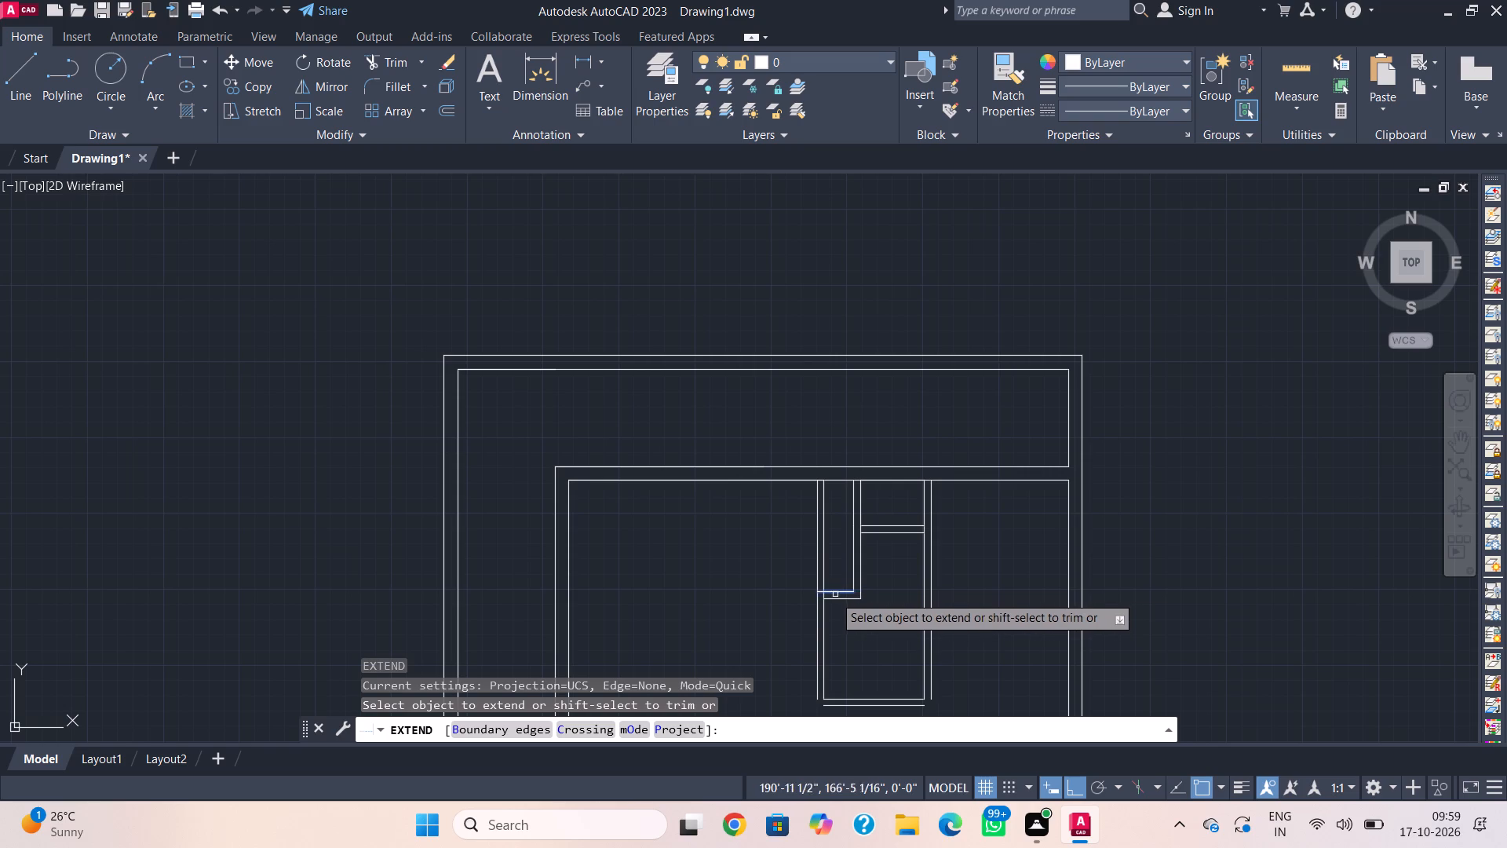
click(830, 594)
click(830, 600)
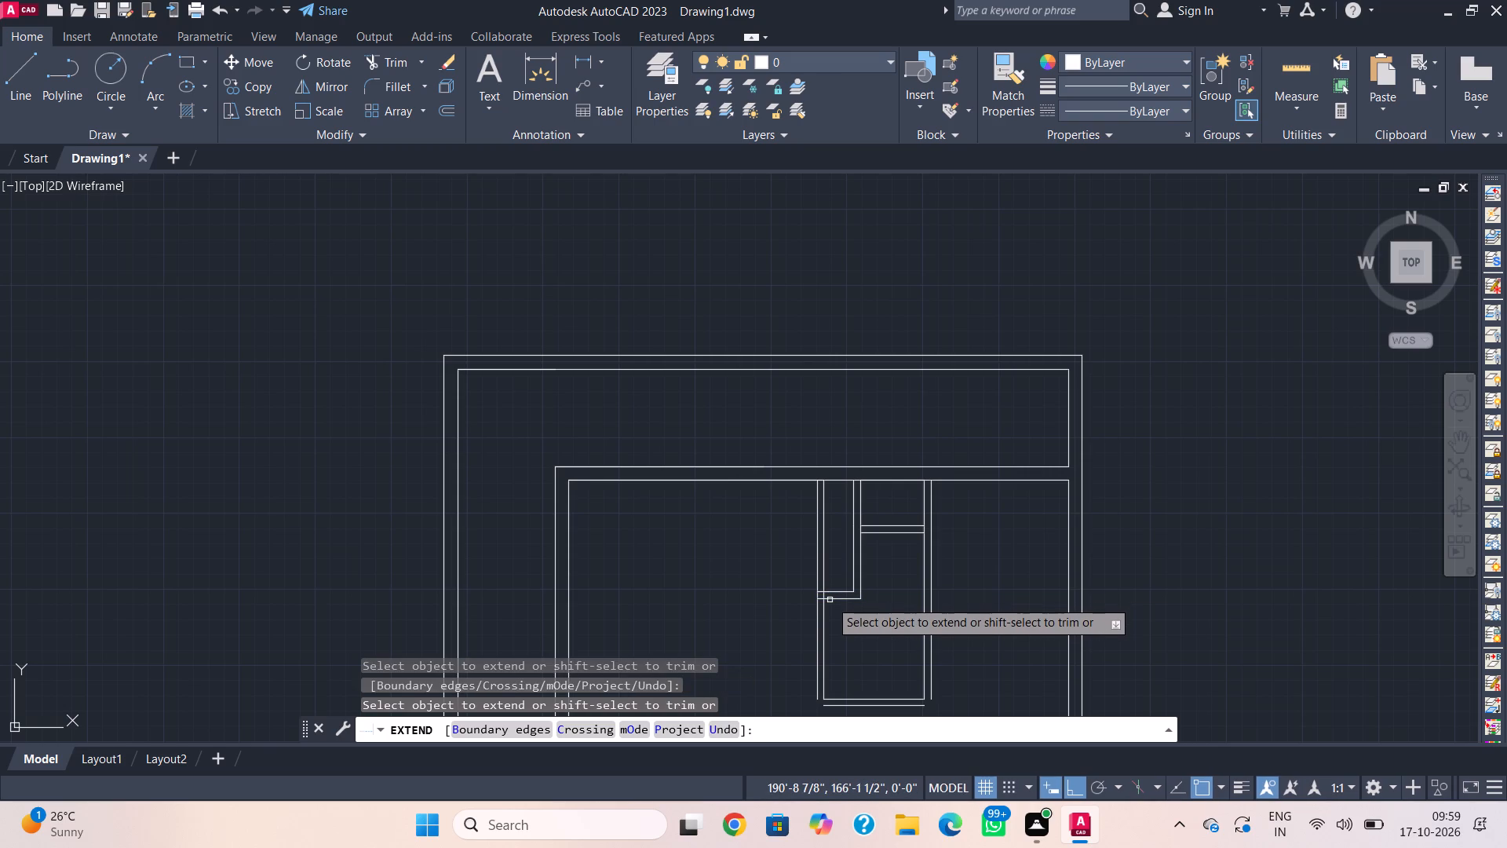
key(Escape)
key(Escape)
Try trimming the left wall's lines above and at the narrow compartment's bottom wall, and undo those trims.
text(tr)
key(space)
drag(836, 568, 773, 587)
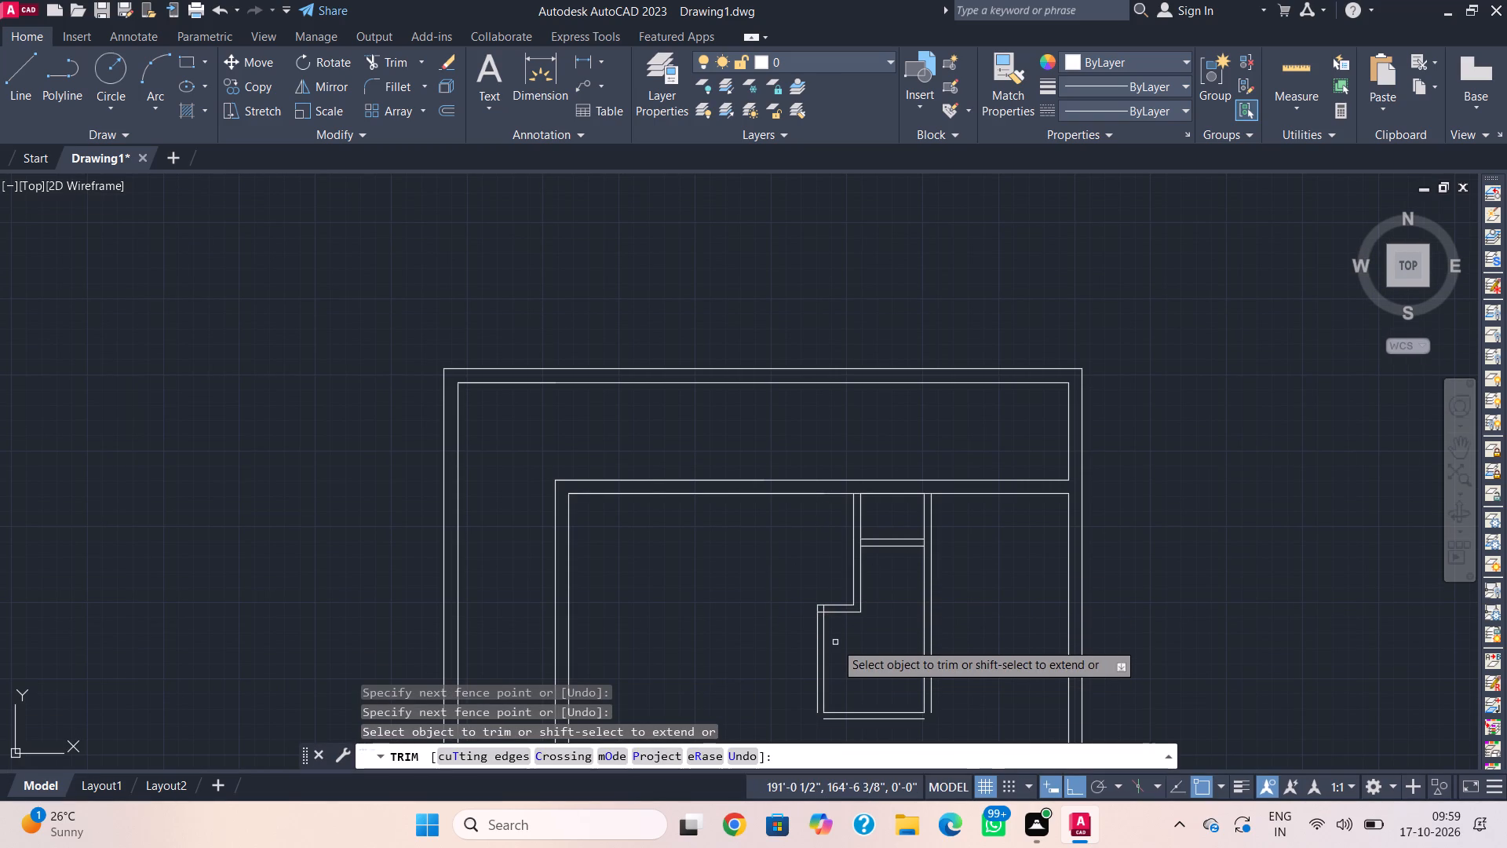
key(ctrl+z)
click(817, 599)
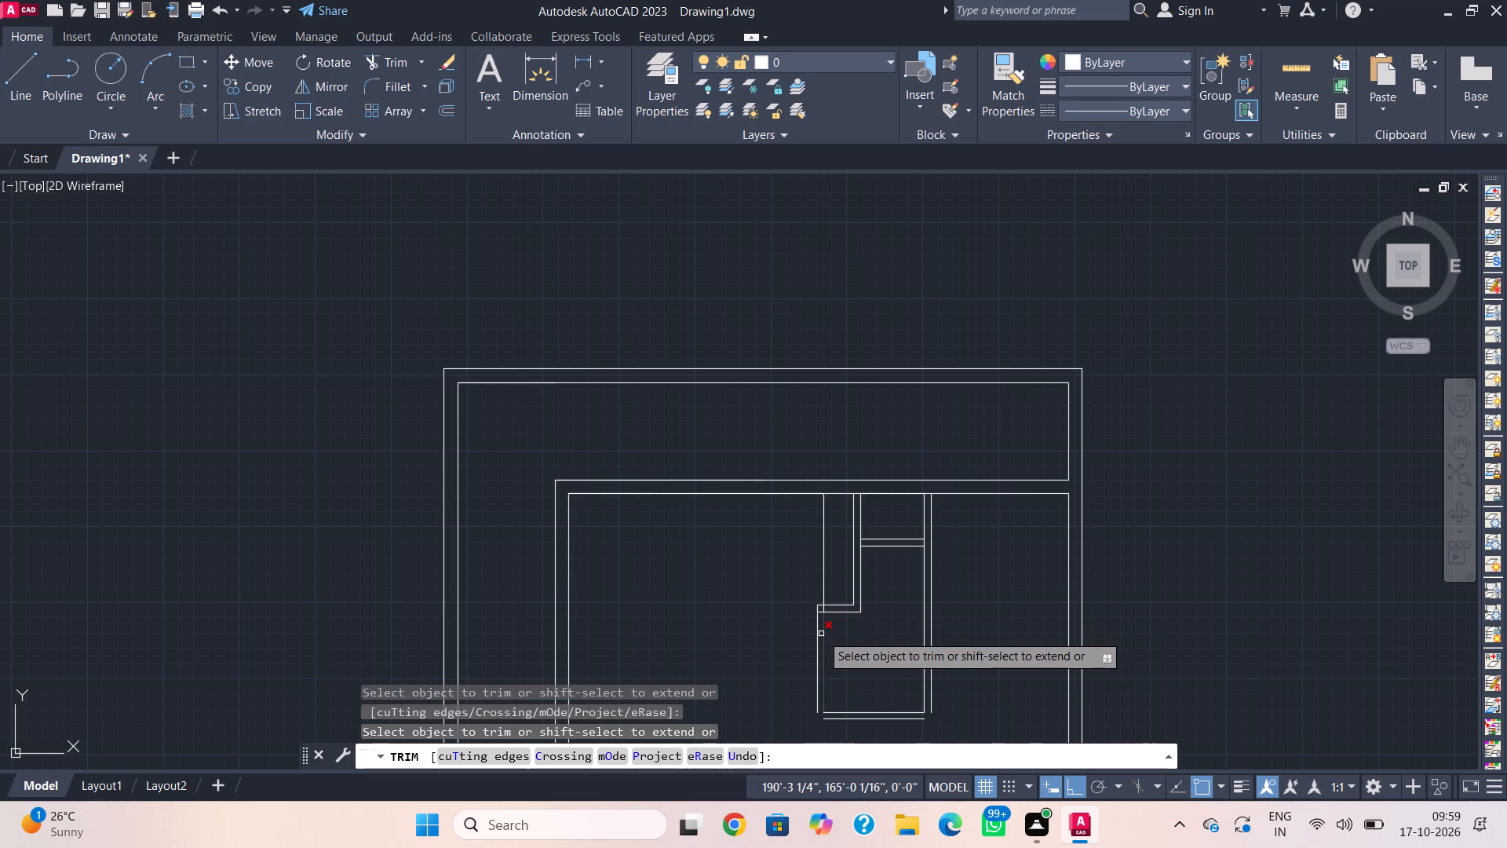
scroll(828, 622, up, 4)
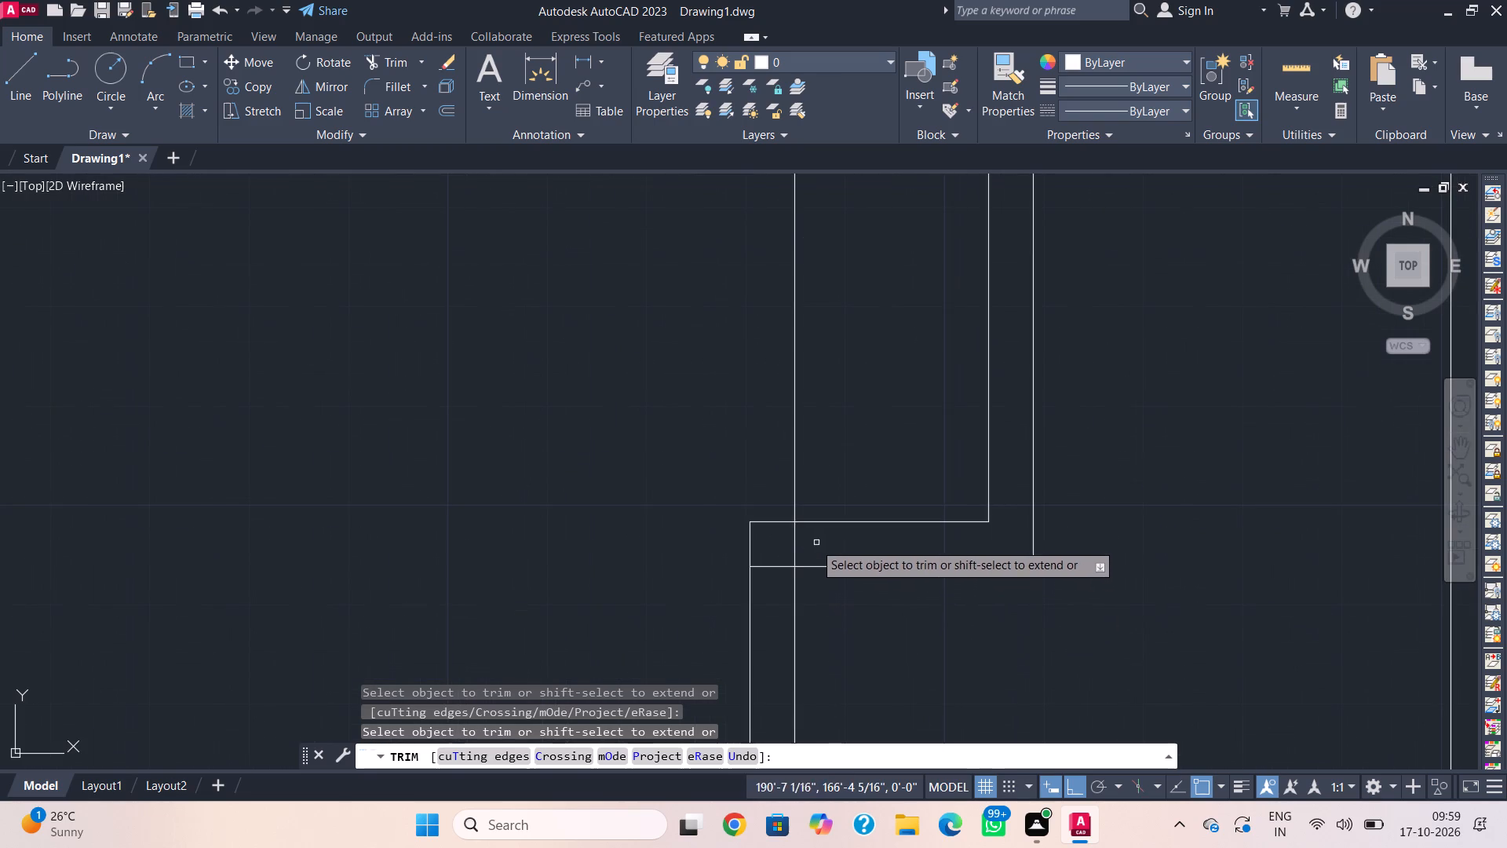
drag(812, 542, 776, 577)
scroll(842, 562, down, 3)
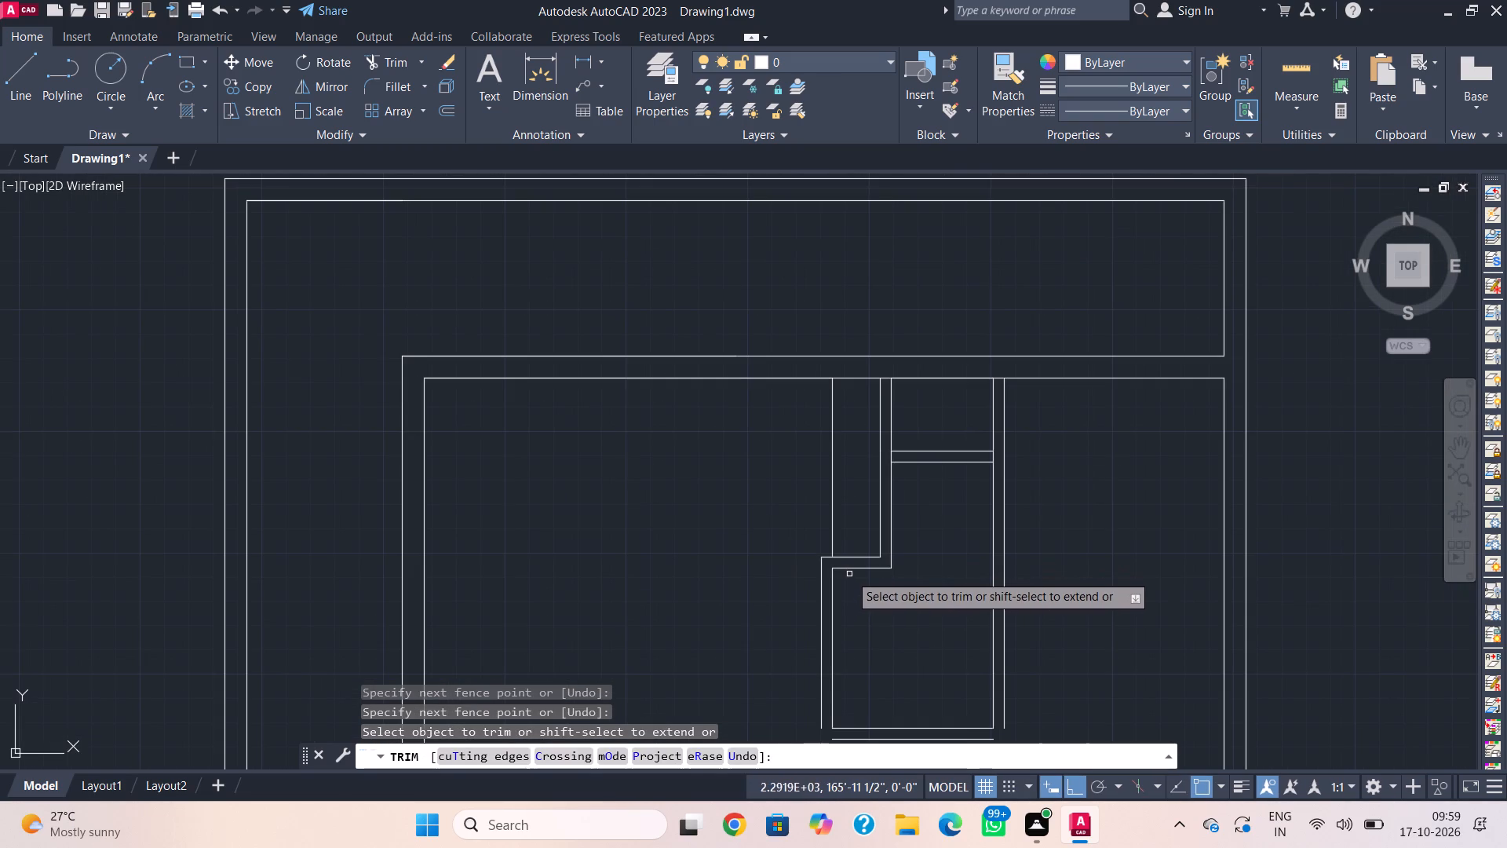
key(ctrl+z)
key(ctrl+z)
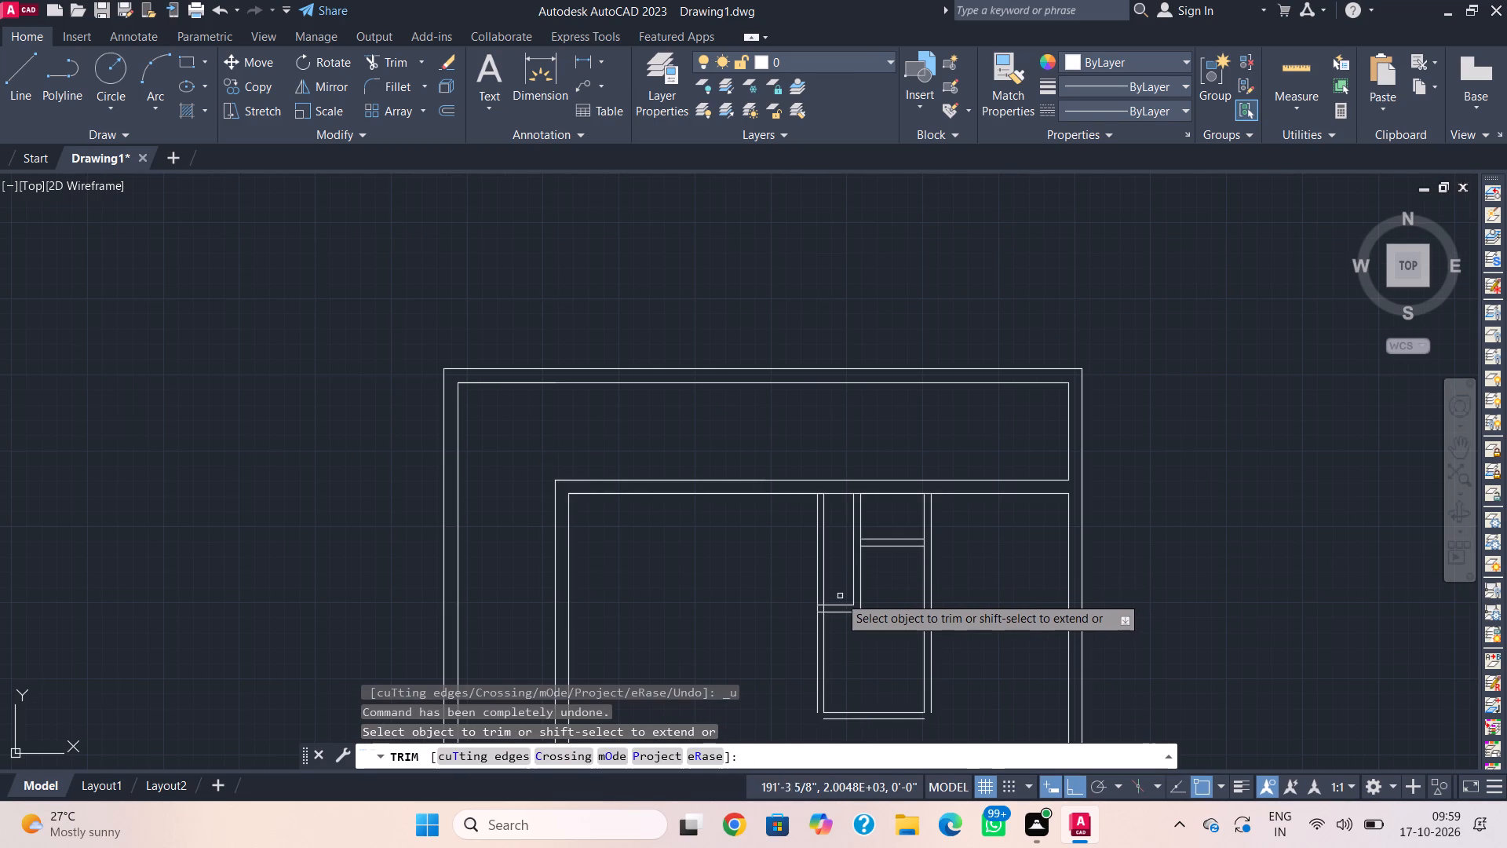
Trim the left wall's inner line above the narrow compartment's bottom wall and the overlapping stubs at that junction.
click(823, 598)
scroll(829, 619, up, 4)
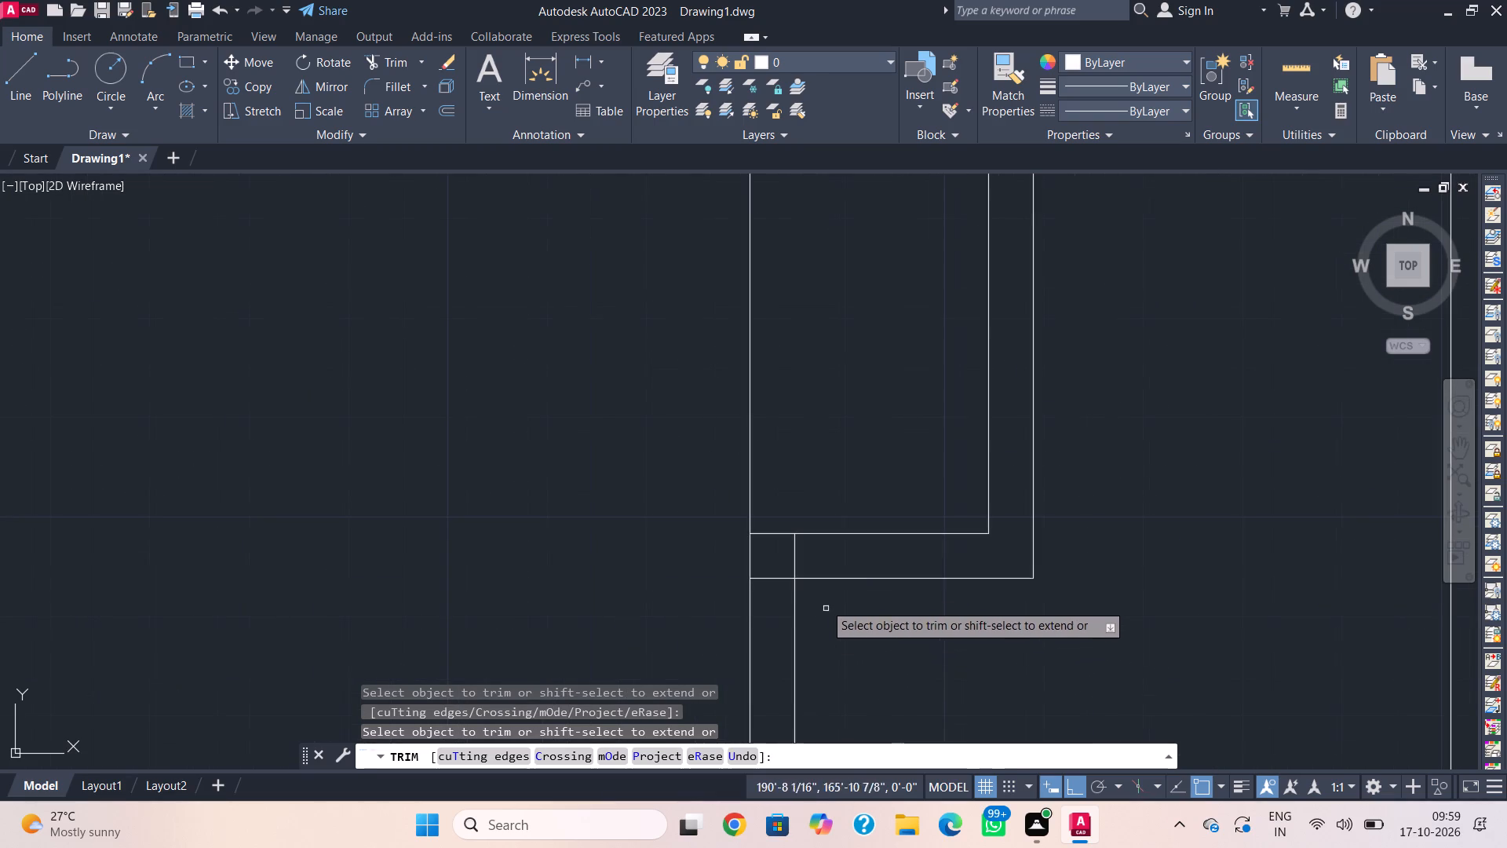
drag(811, 562, 777, 599)
scroll(791, 590, down, 3)
middle_drag(801, 601, 813, 513)
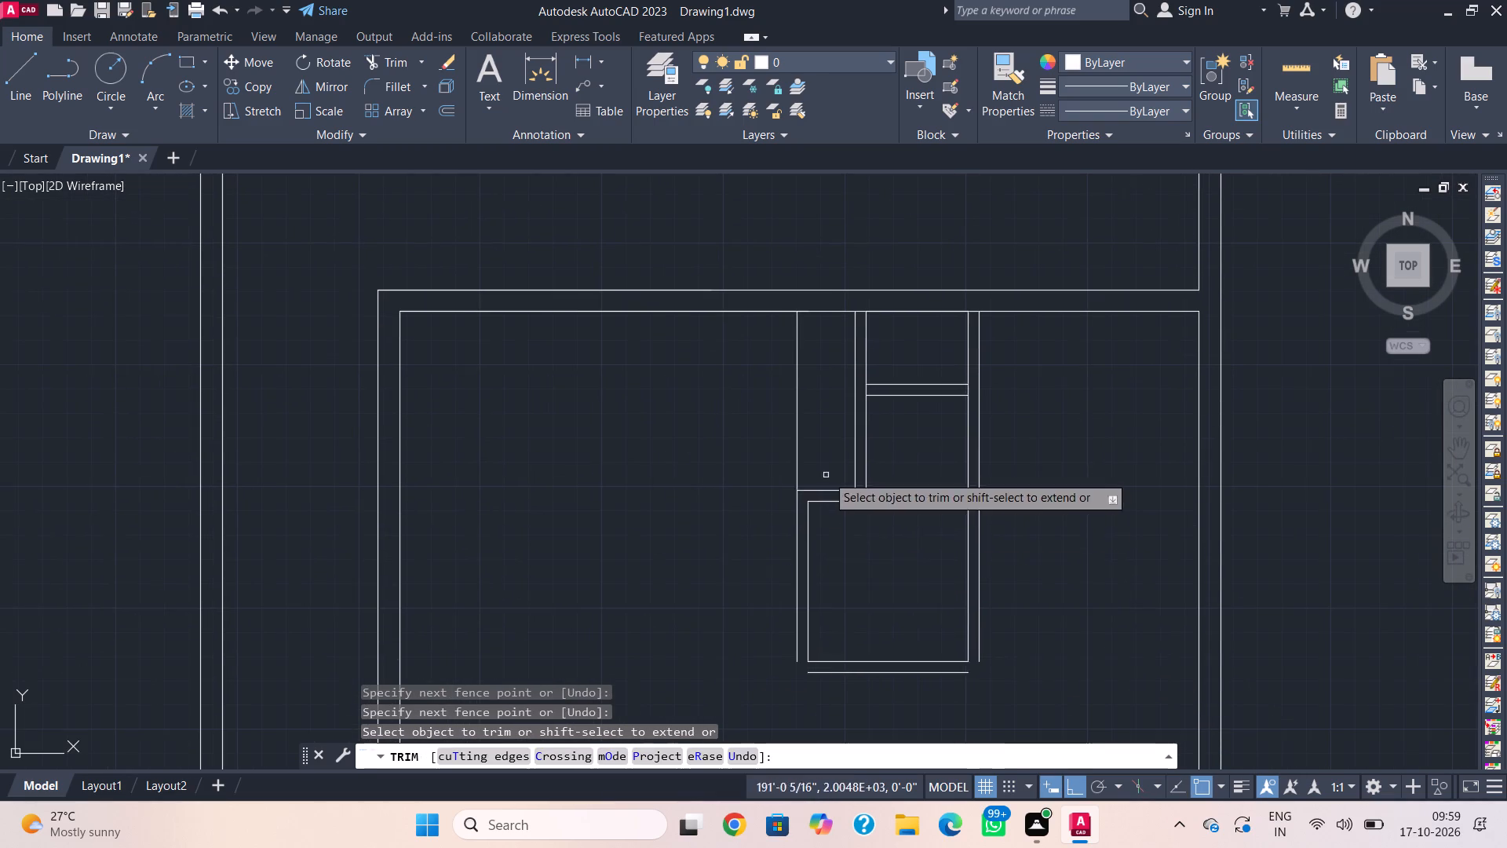
key(Escape)
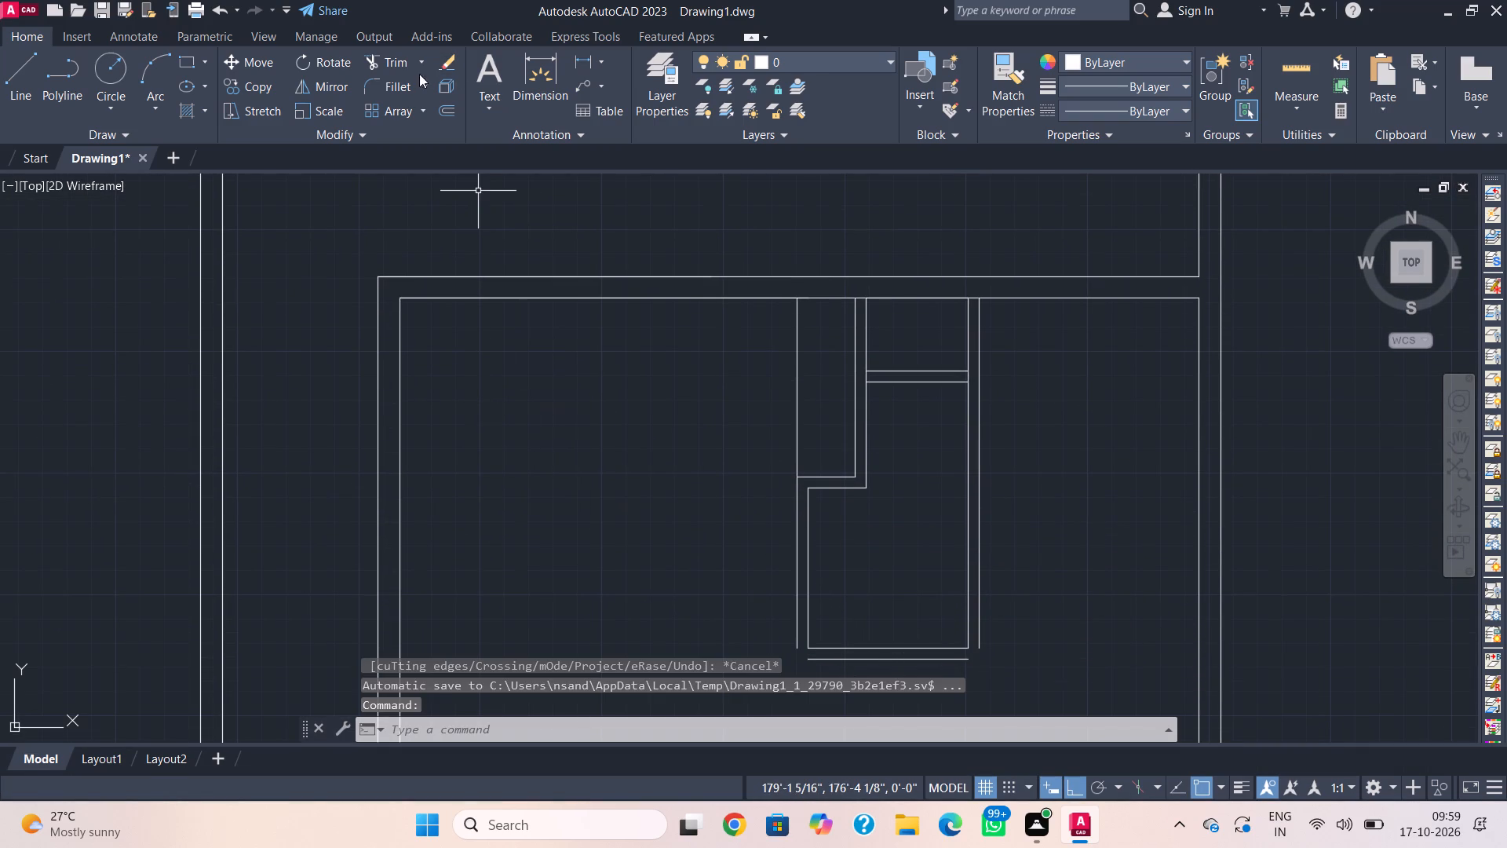
Fillet the block's outer bottom line with its outer left and right lines to close both lower corners.
click(394, 82)
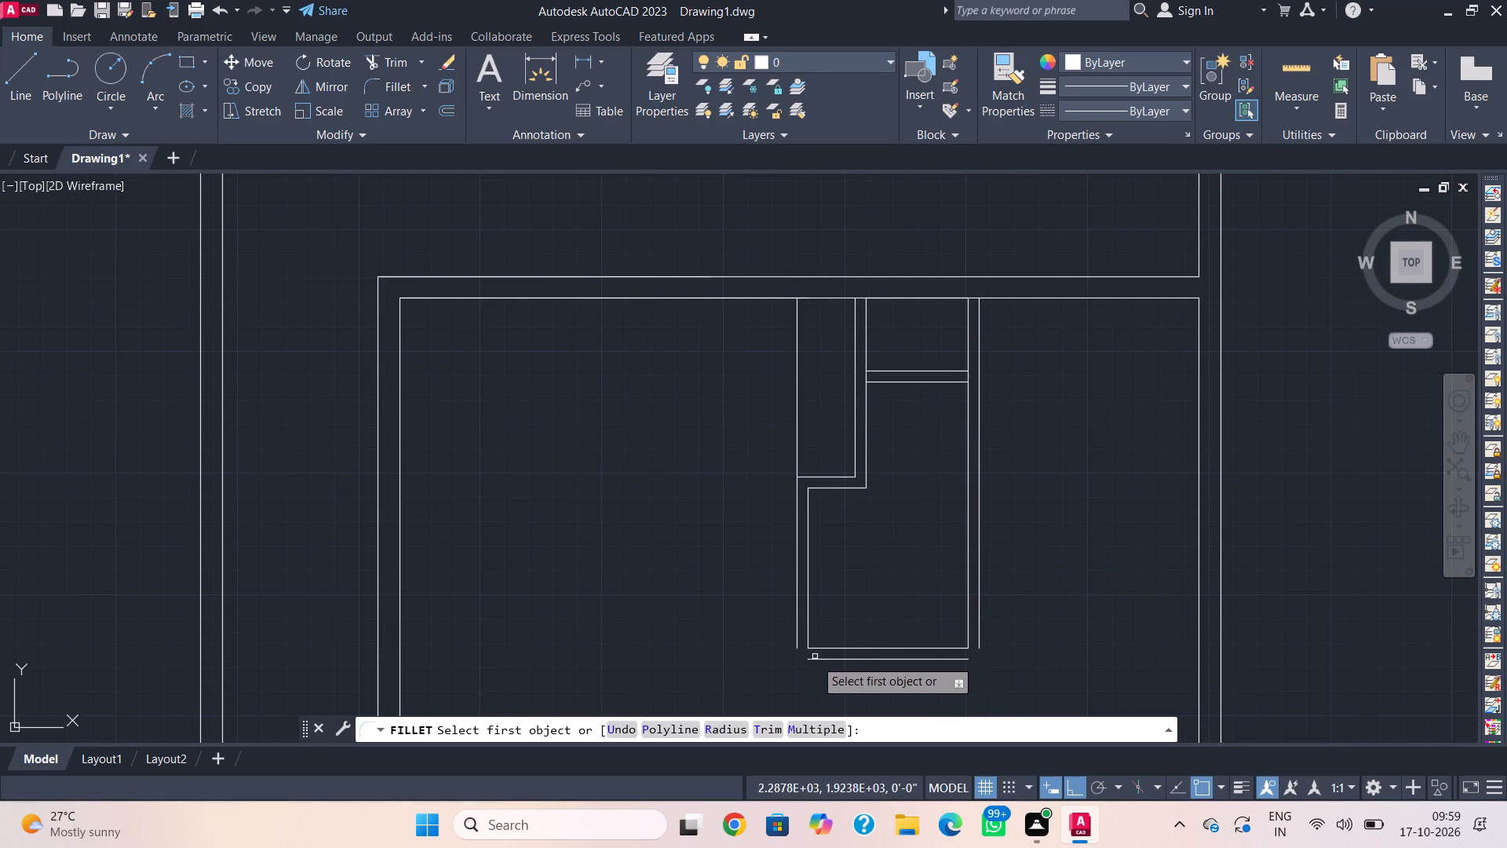
click(815, 662)
click(797, 638)
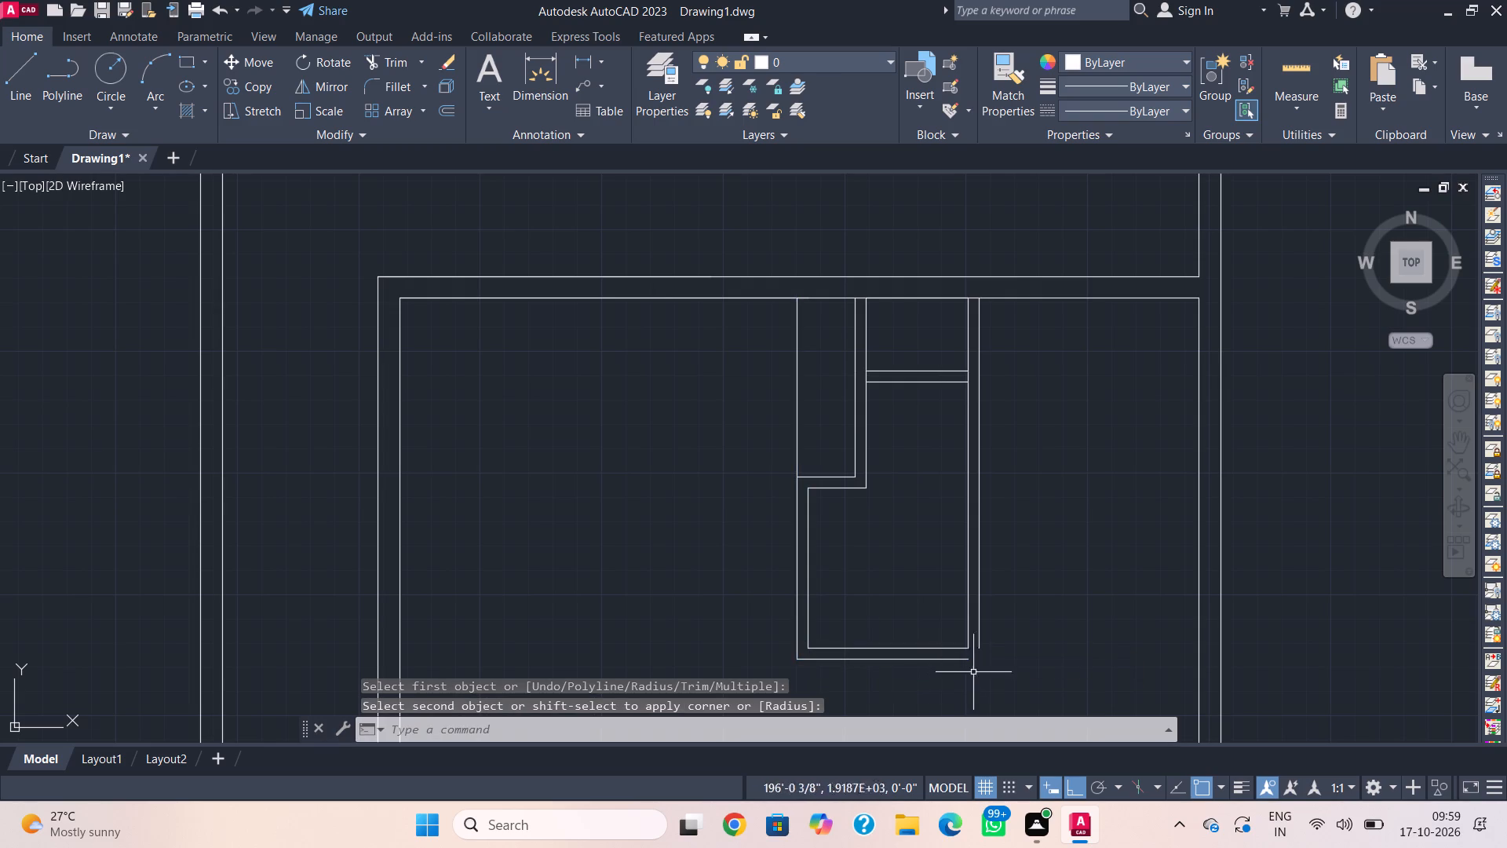
click(385, 94)
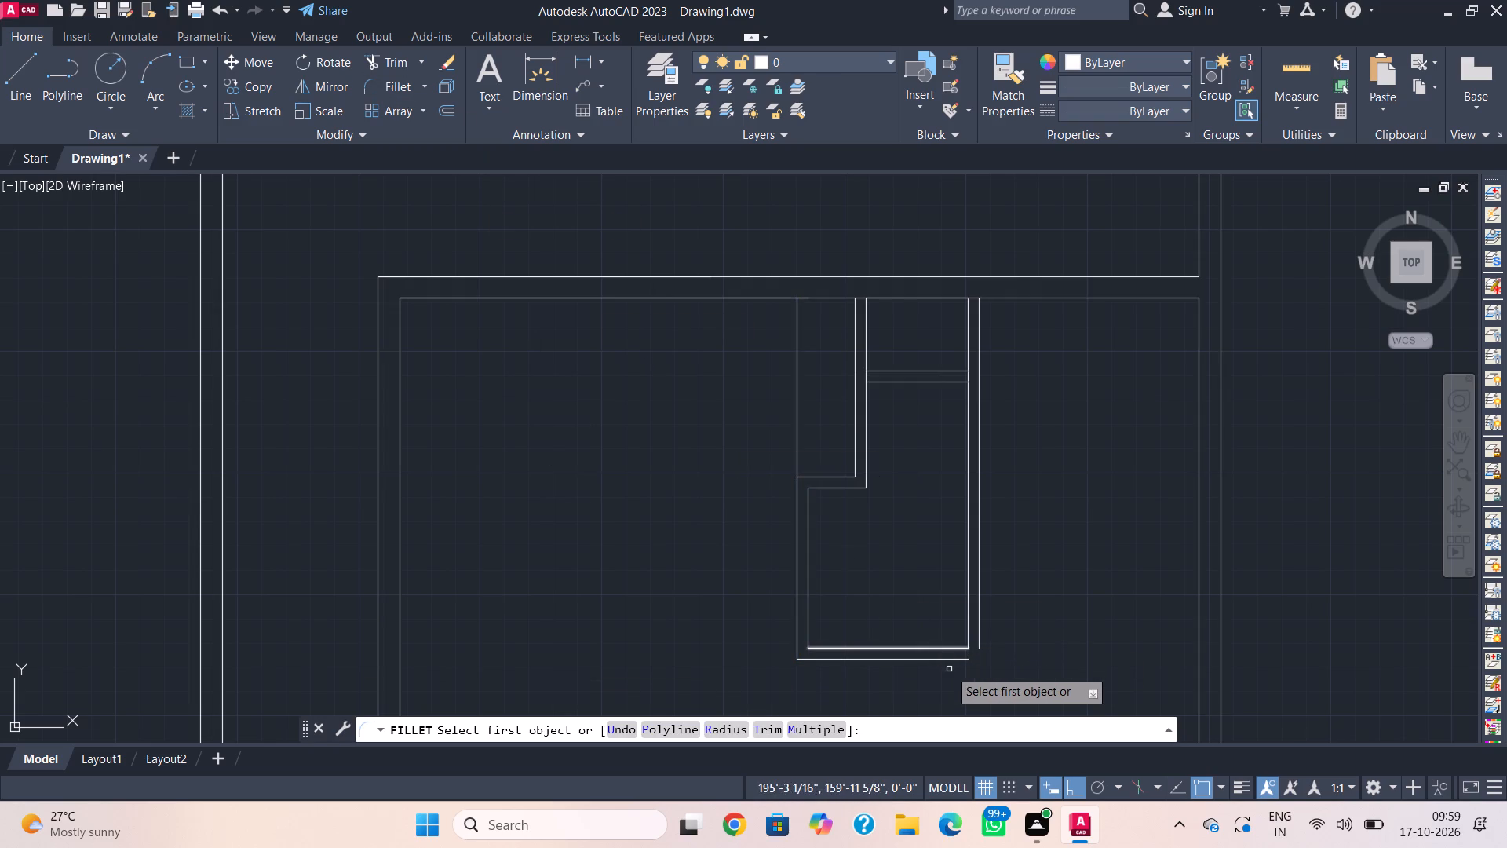
click(958, 660)
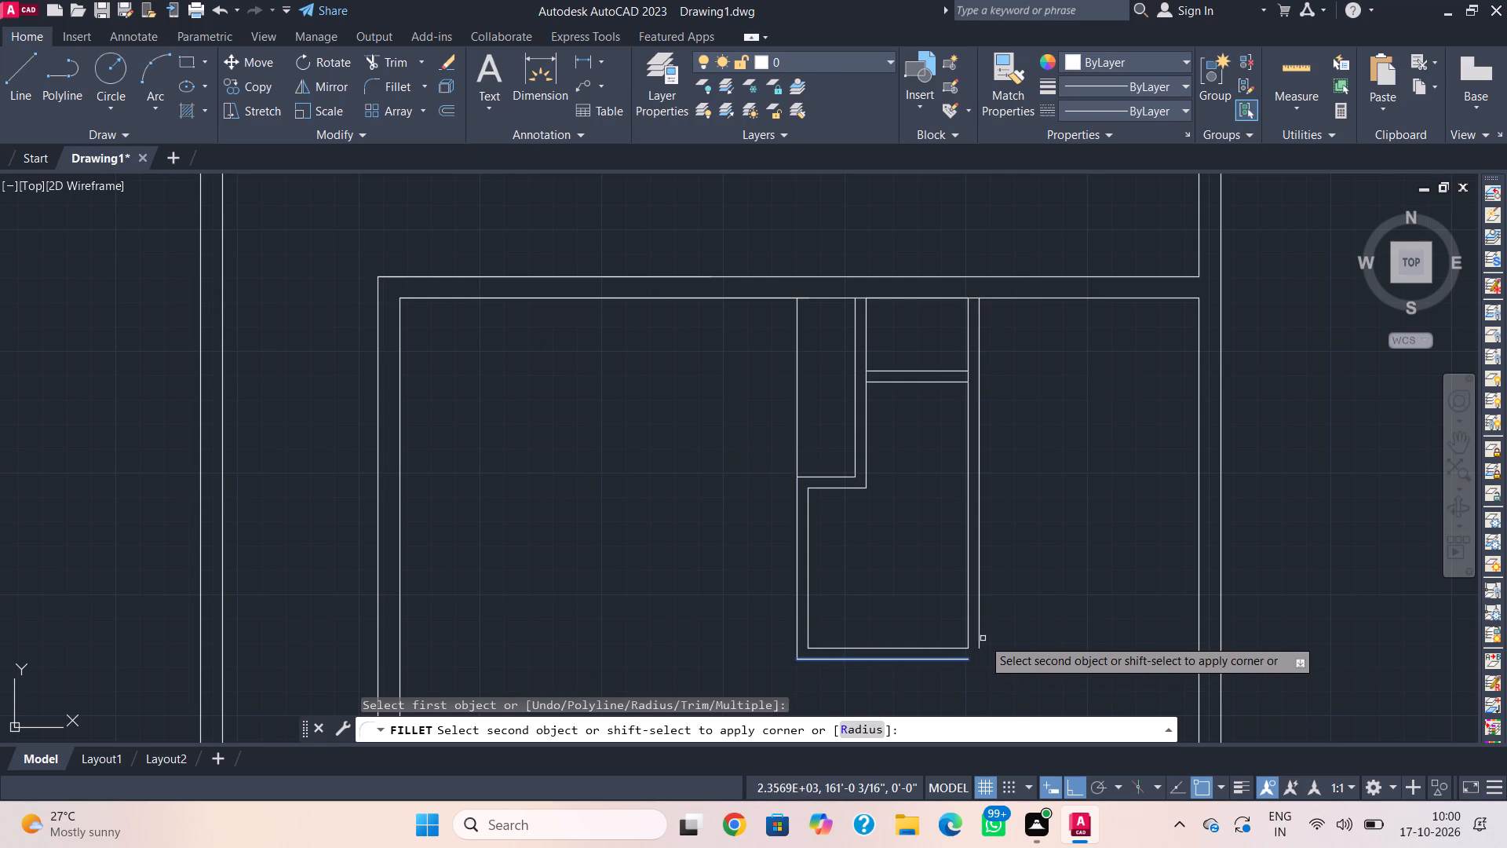
click(980, 641)
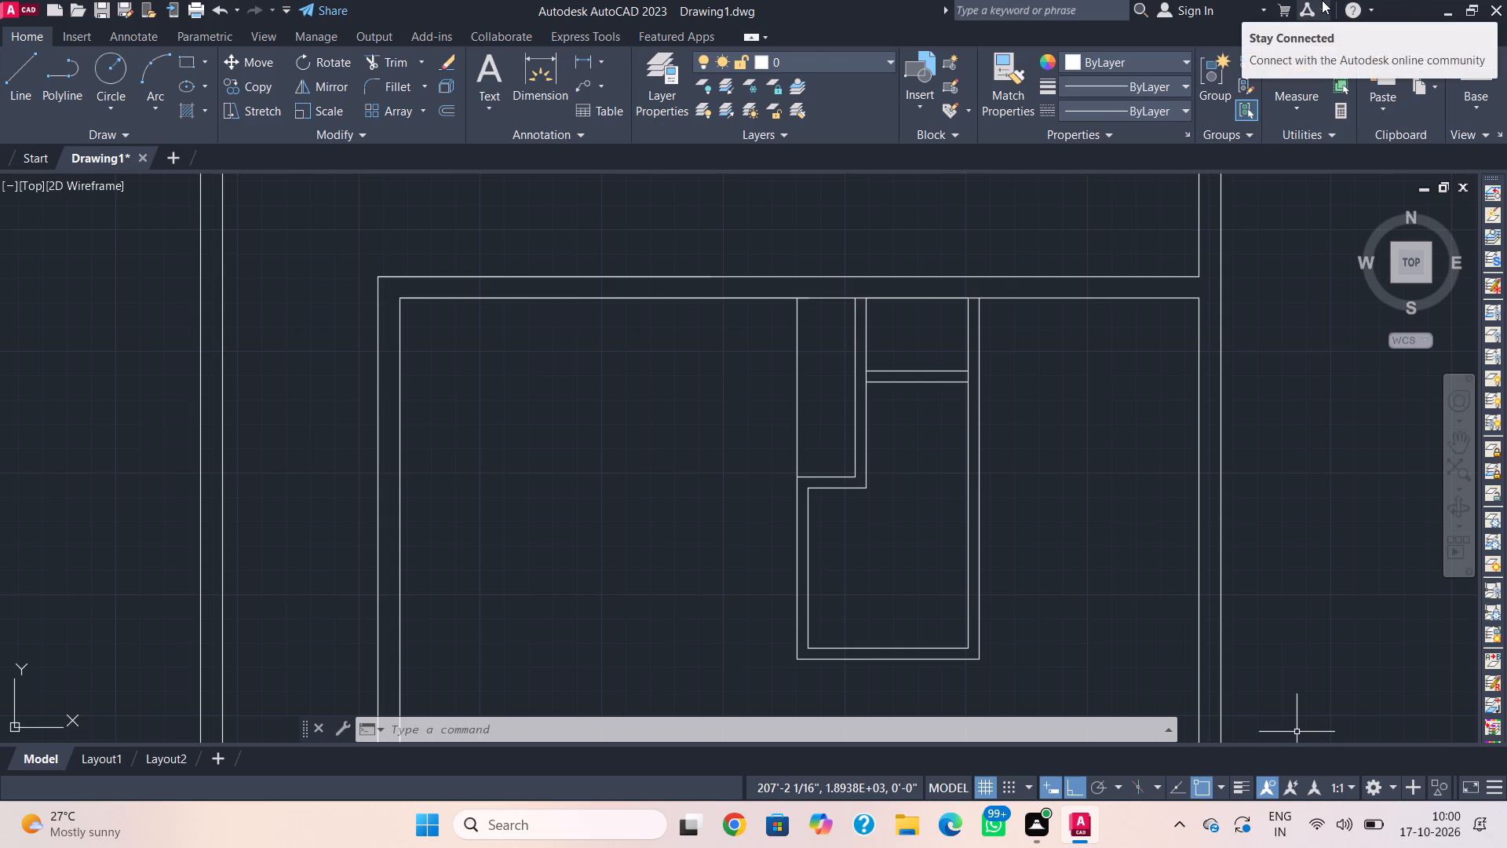
Dimension the plan's overall outer width between its top corners, placing the dimension line above the top wall.
scroll(1009, 42, down, 1)
scroll(955, 298, down, 3)
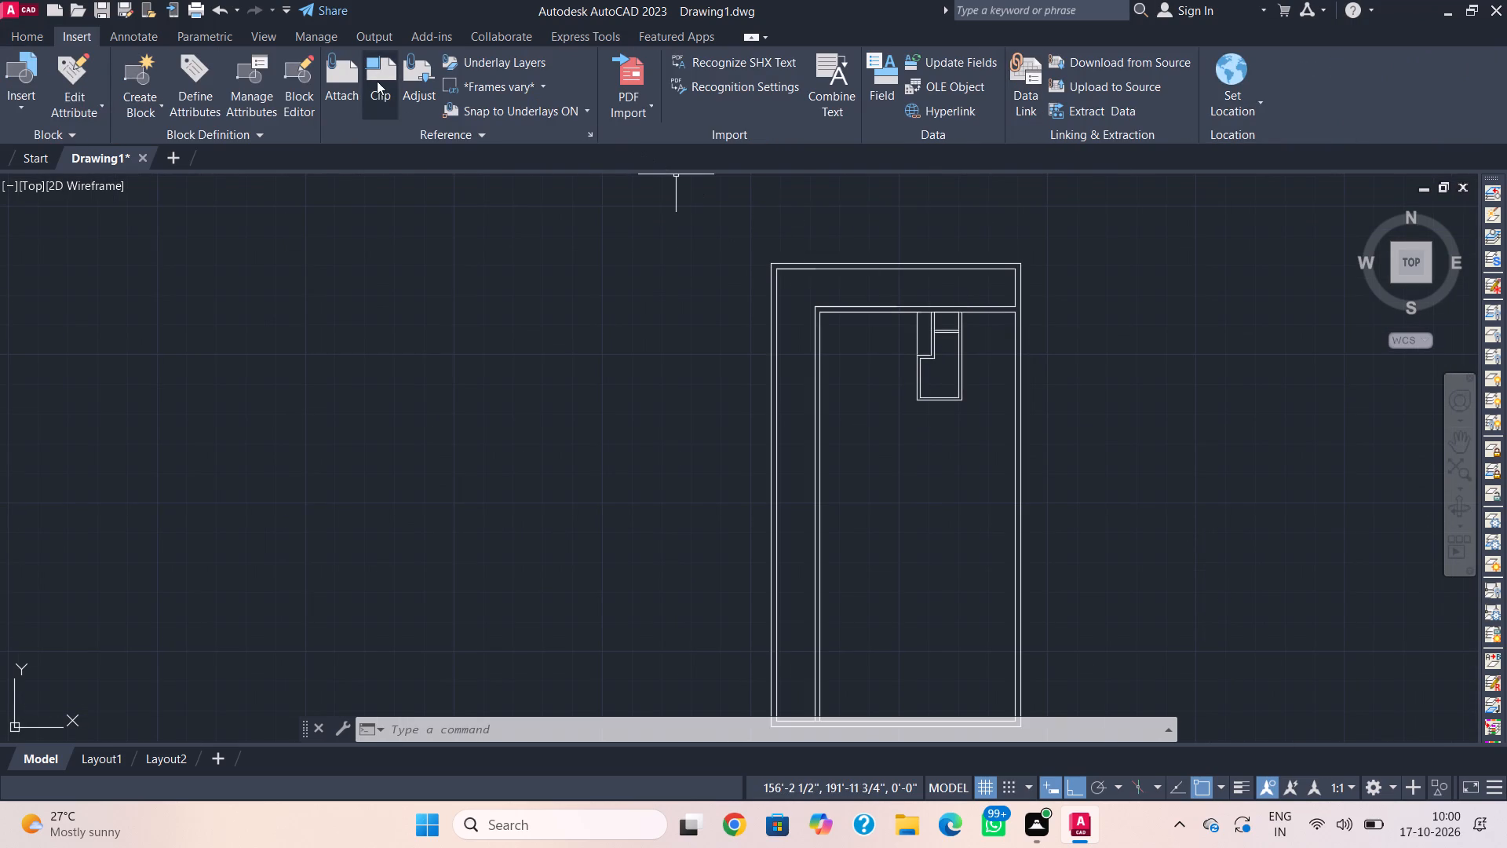
click(19, 38)
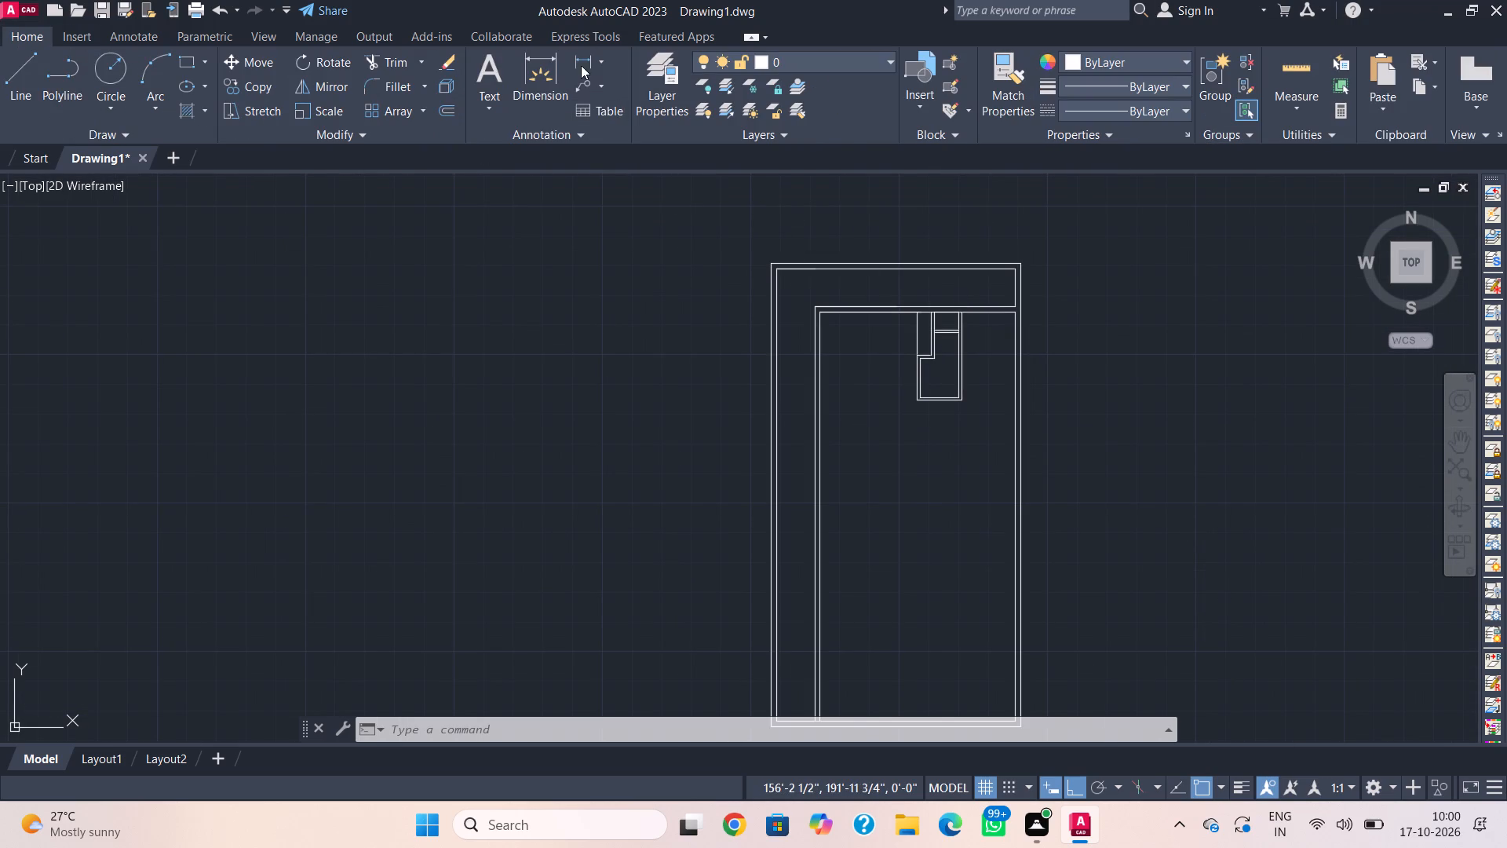
click(539, 62)
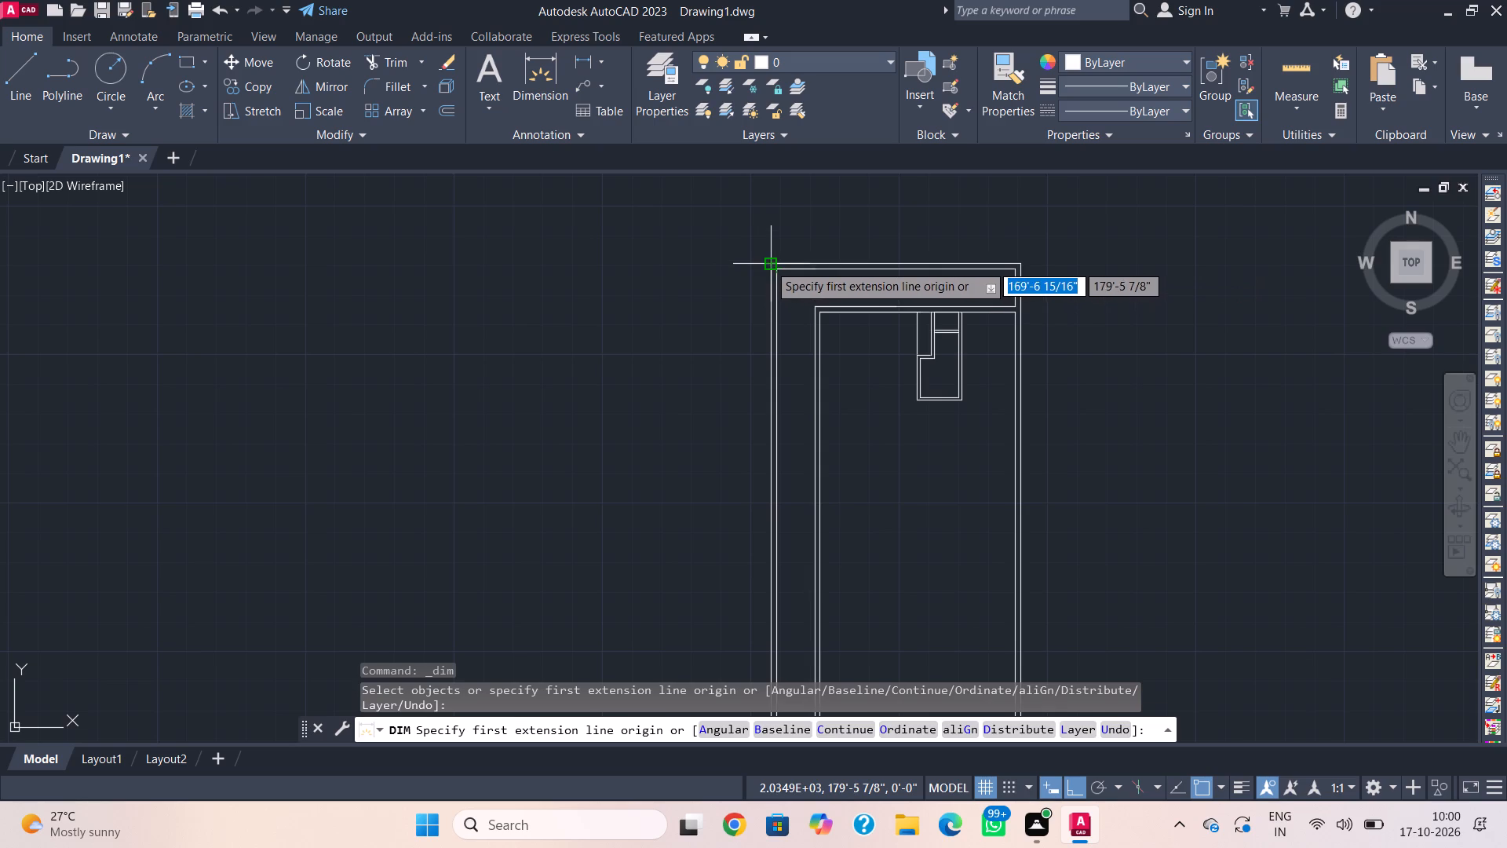
click(768, 264)
click(1020, 263)
click(1019, 222)
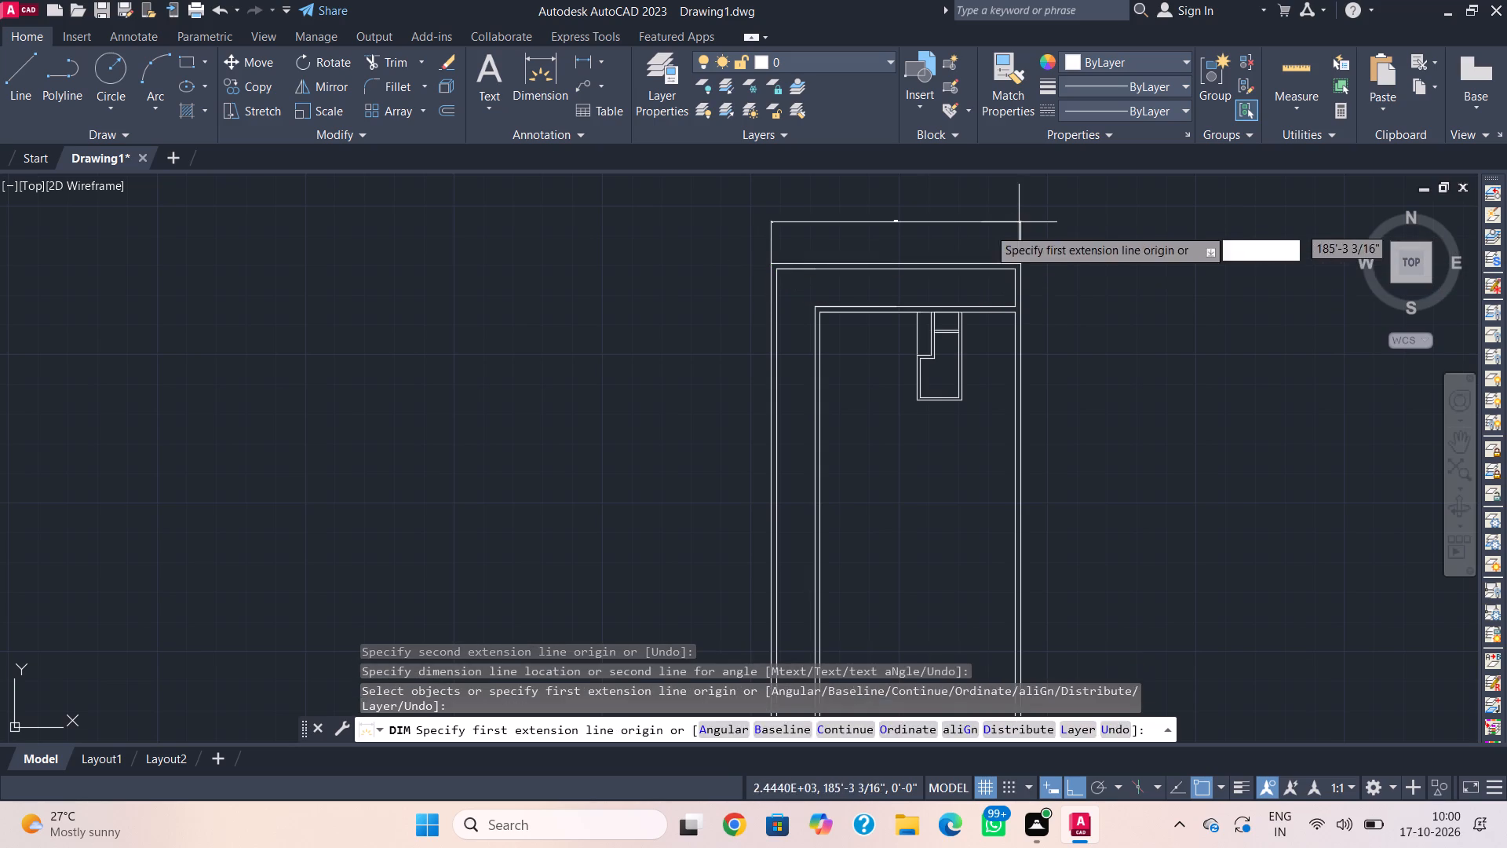
scroll(878, 221, up, 4)
scroll(959, 249, up, 3)
scroll(962, 249, down, 4)
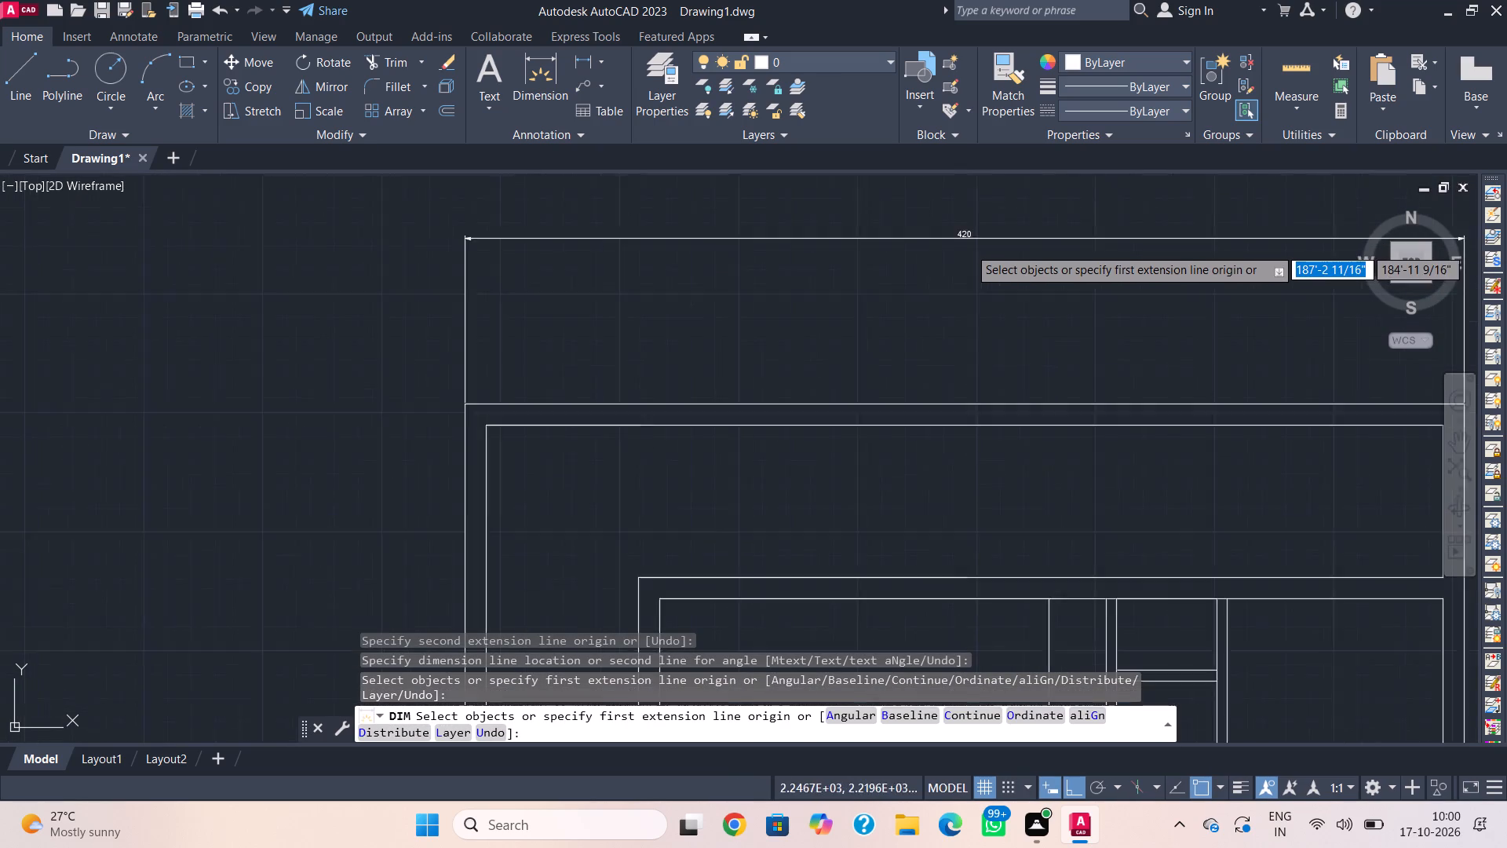
scroll(969, 247, up, 1)
middle_drag(969, 247, 935, 367)
key(Escape)
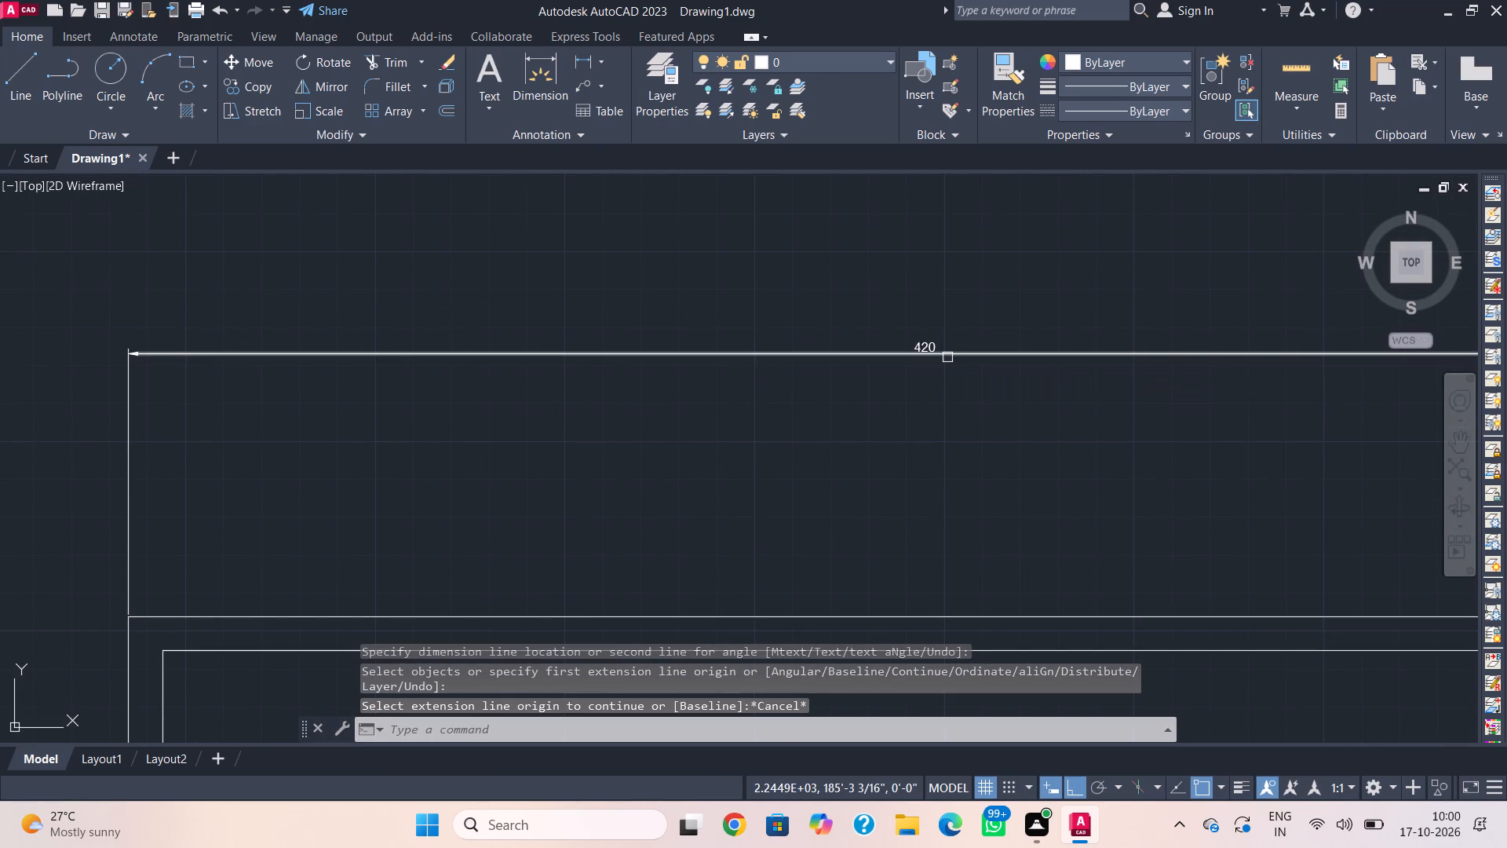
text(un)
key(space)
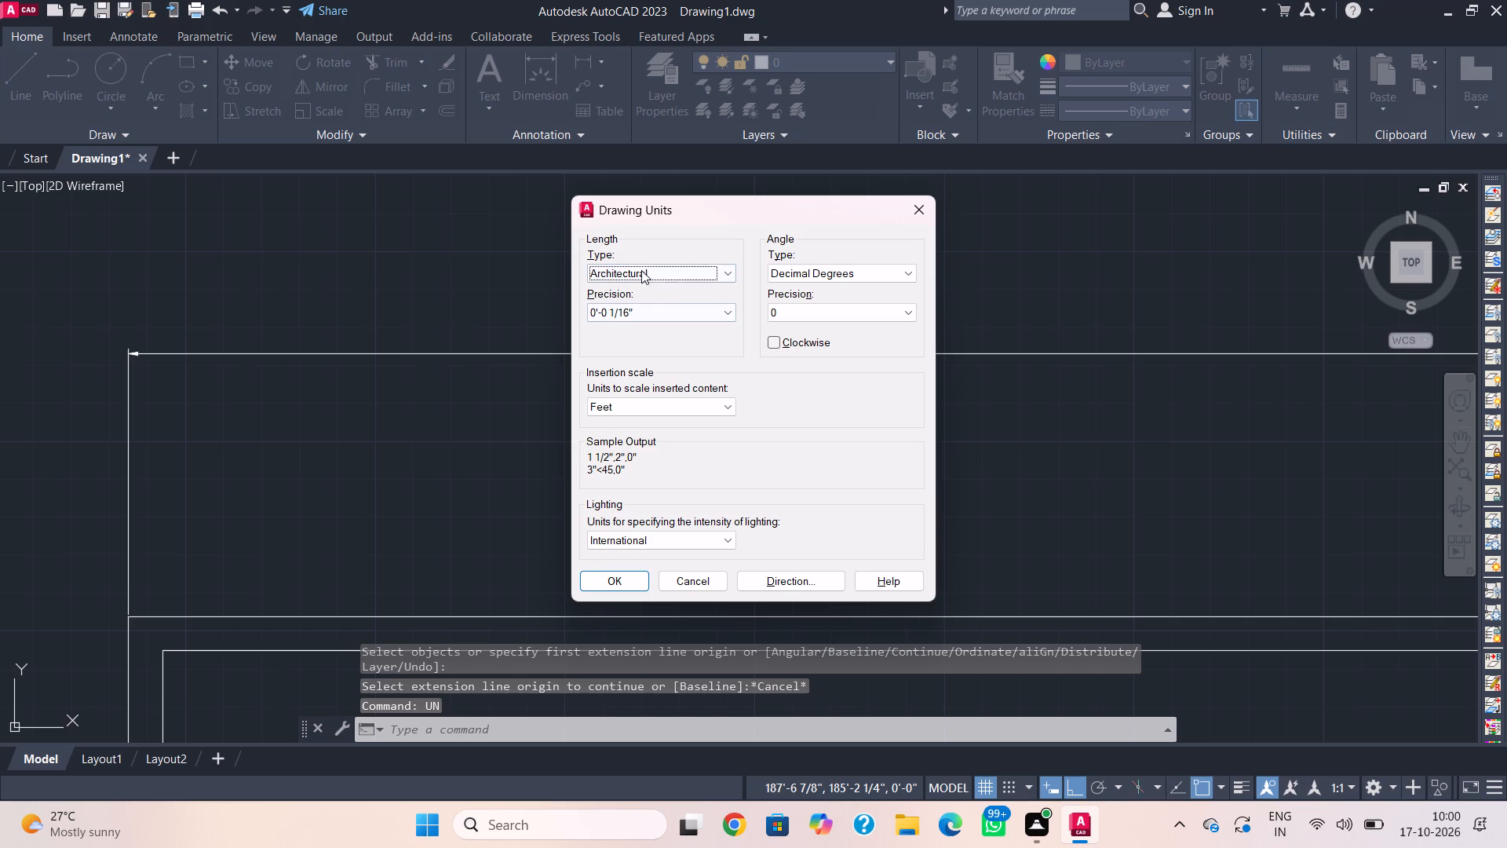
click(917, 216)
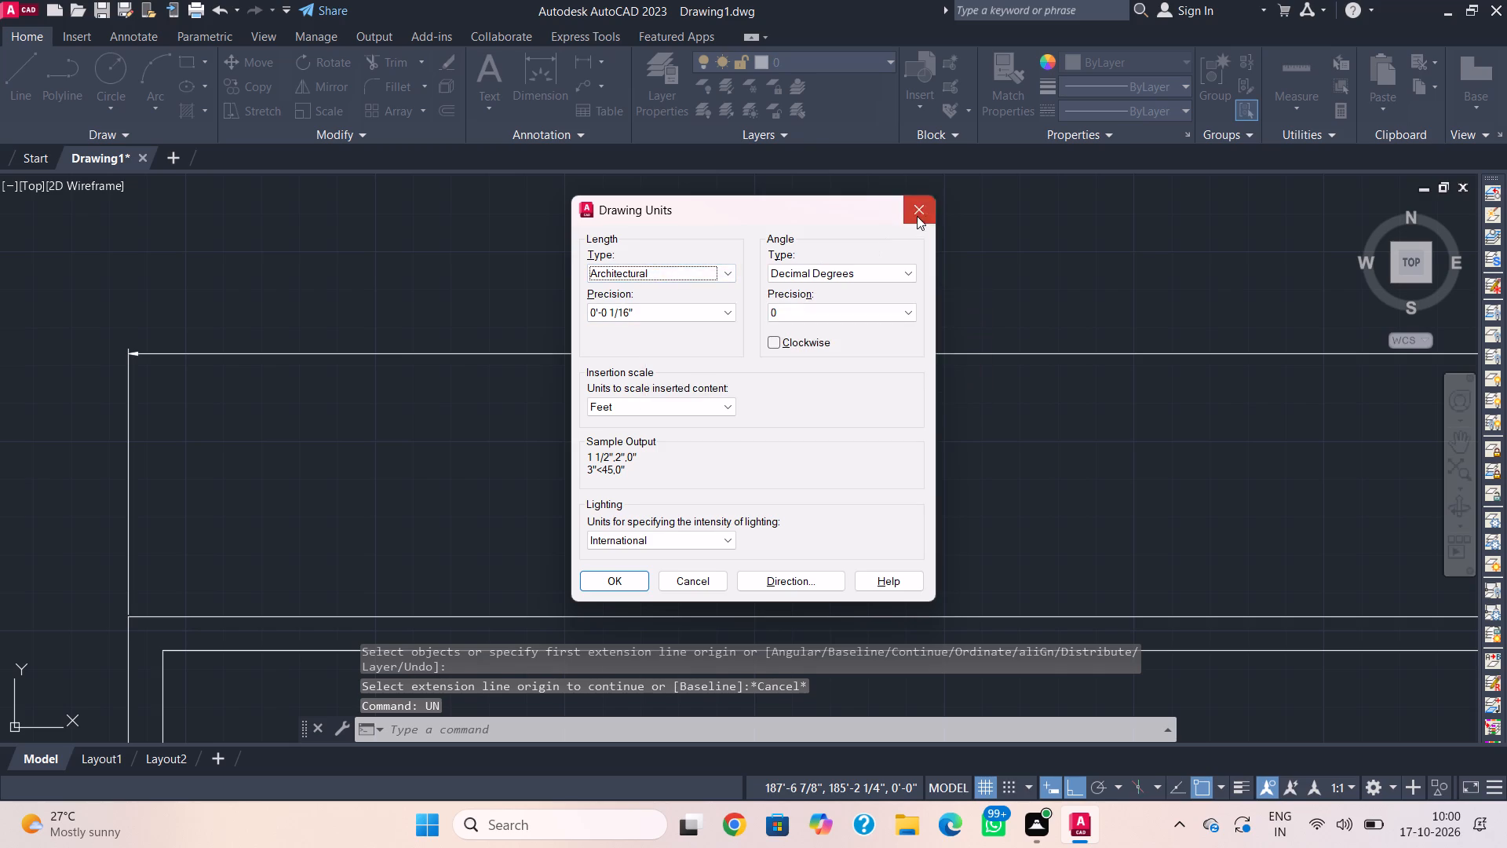
Modify the ISO-25 dimension style so its primary linear units use the Engineering format.
text(d)
key(space)
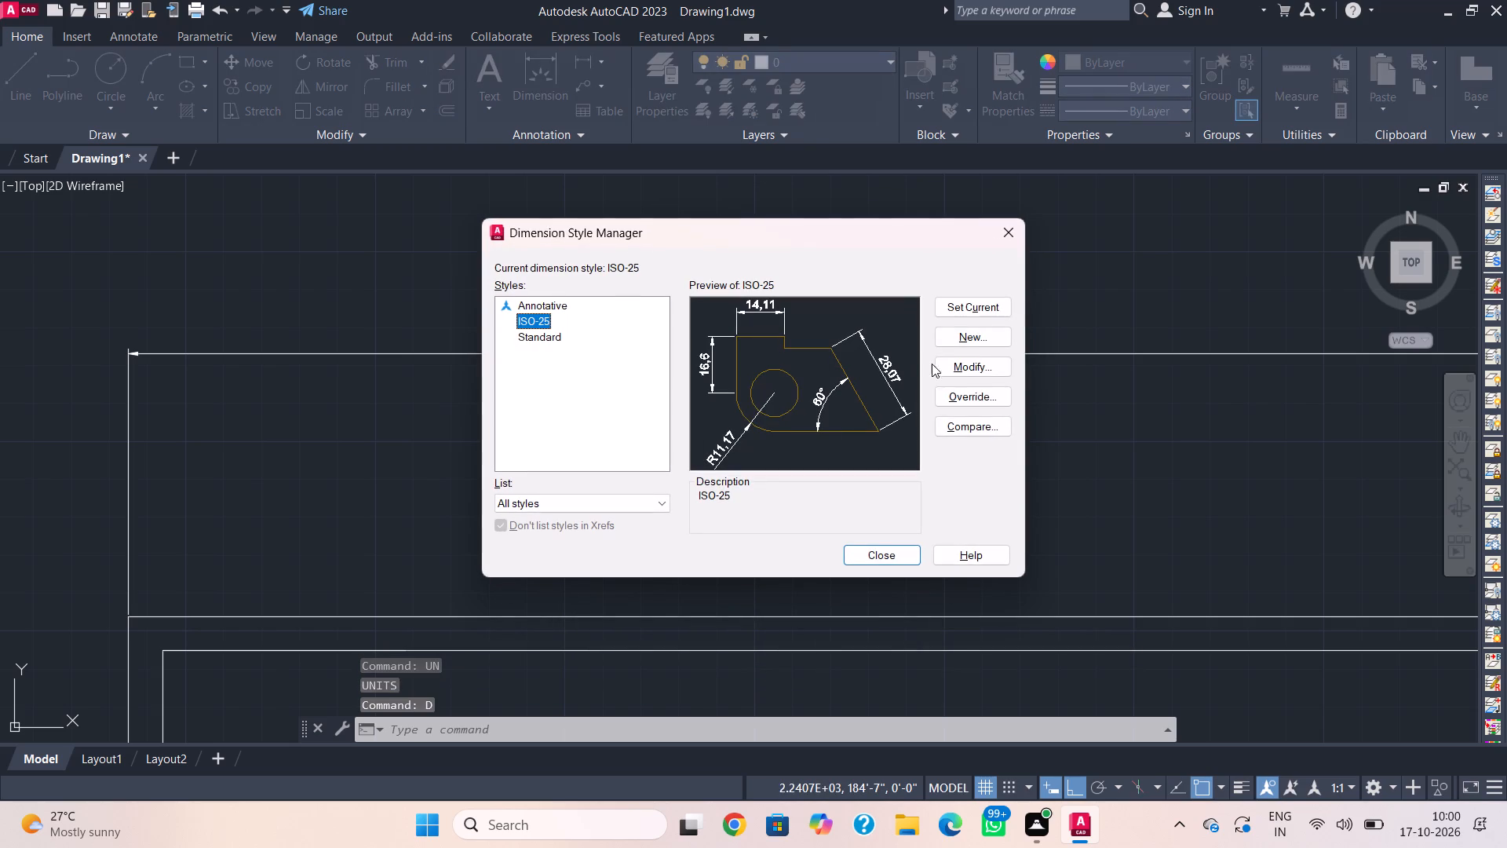
click(952, 365)
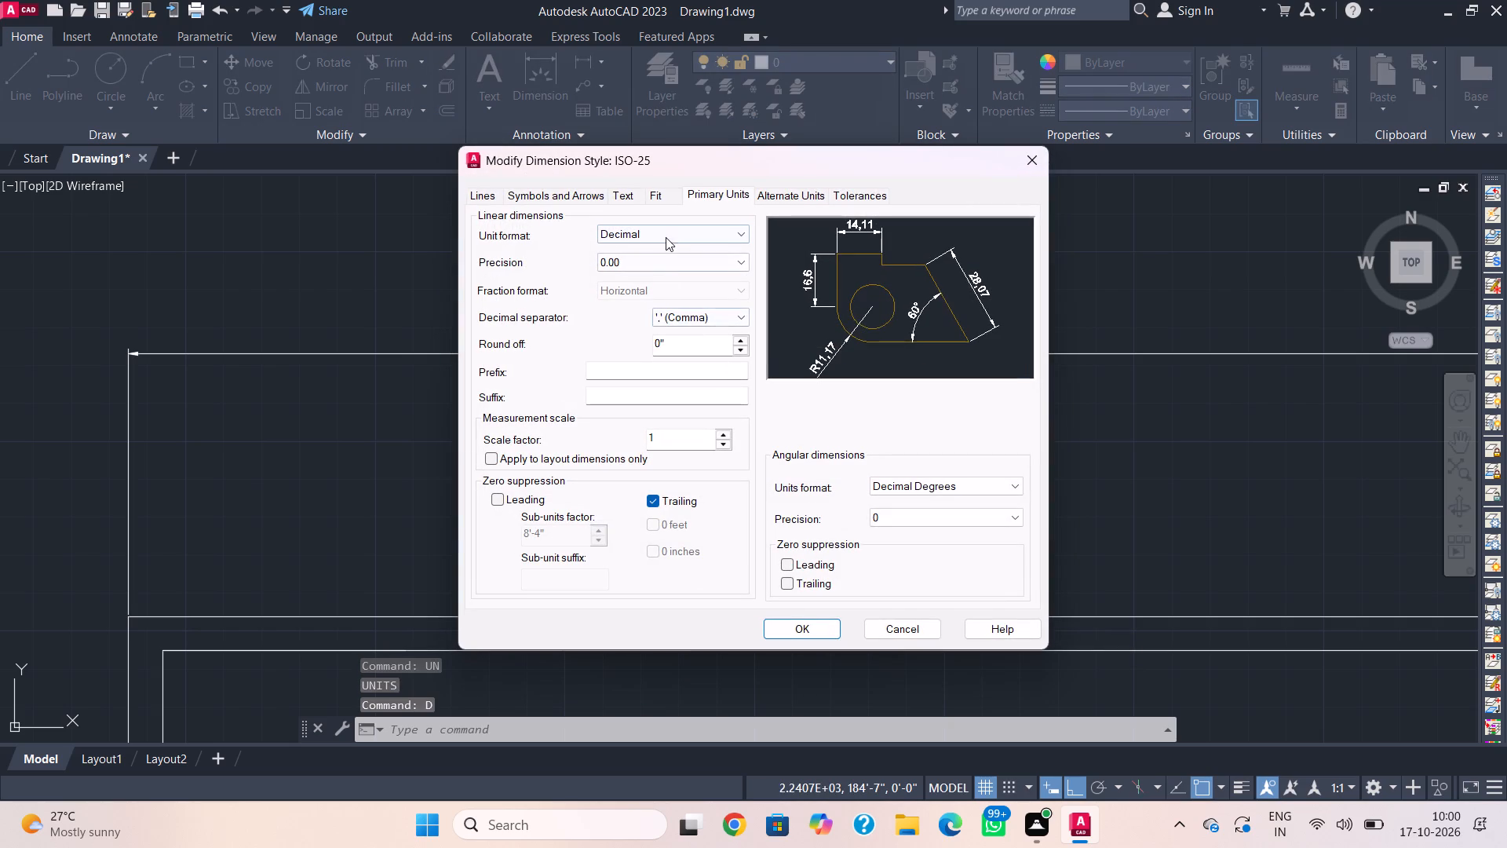
click(666, 237)
click(662, 273)
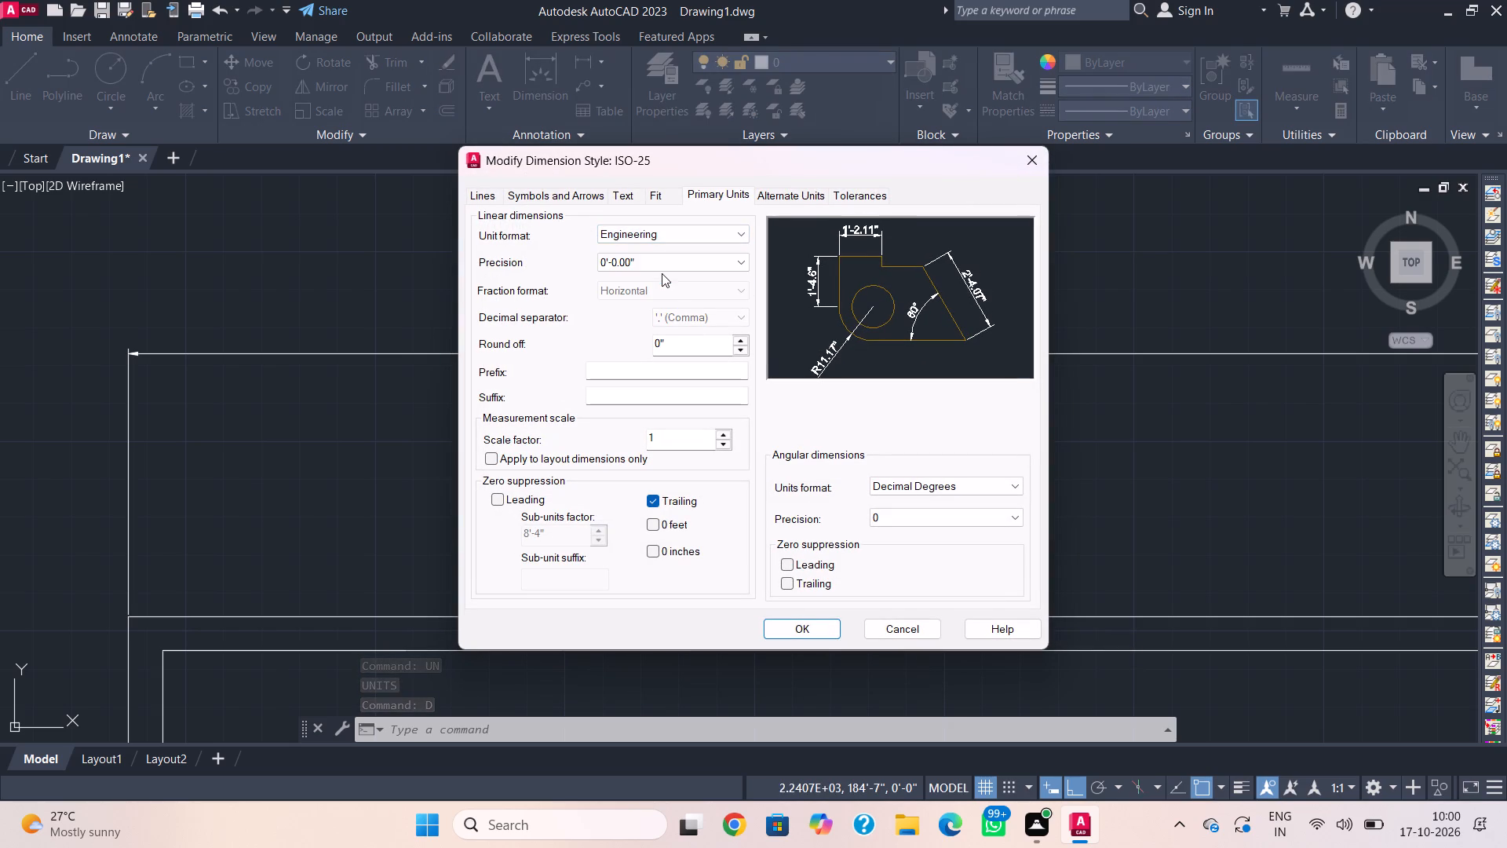
click(819, 635)
click(857, 566)
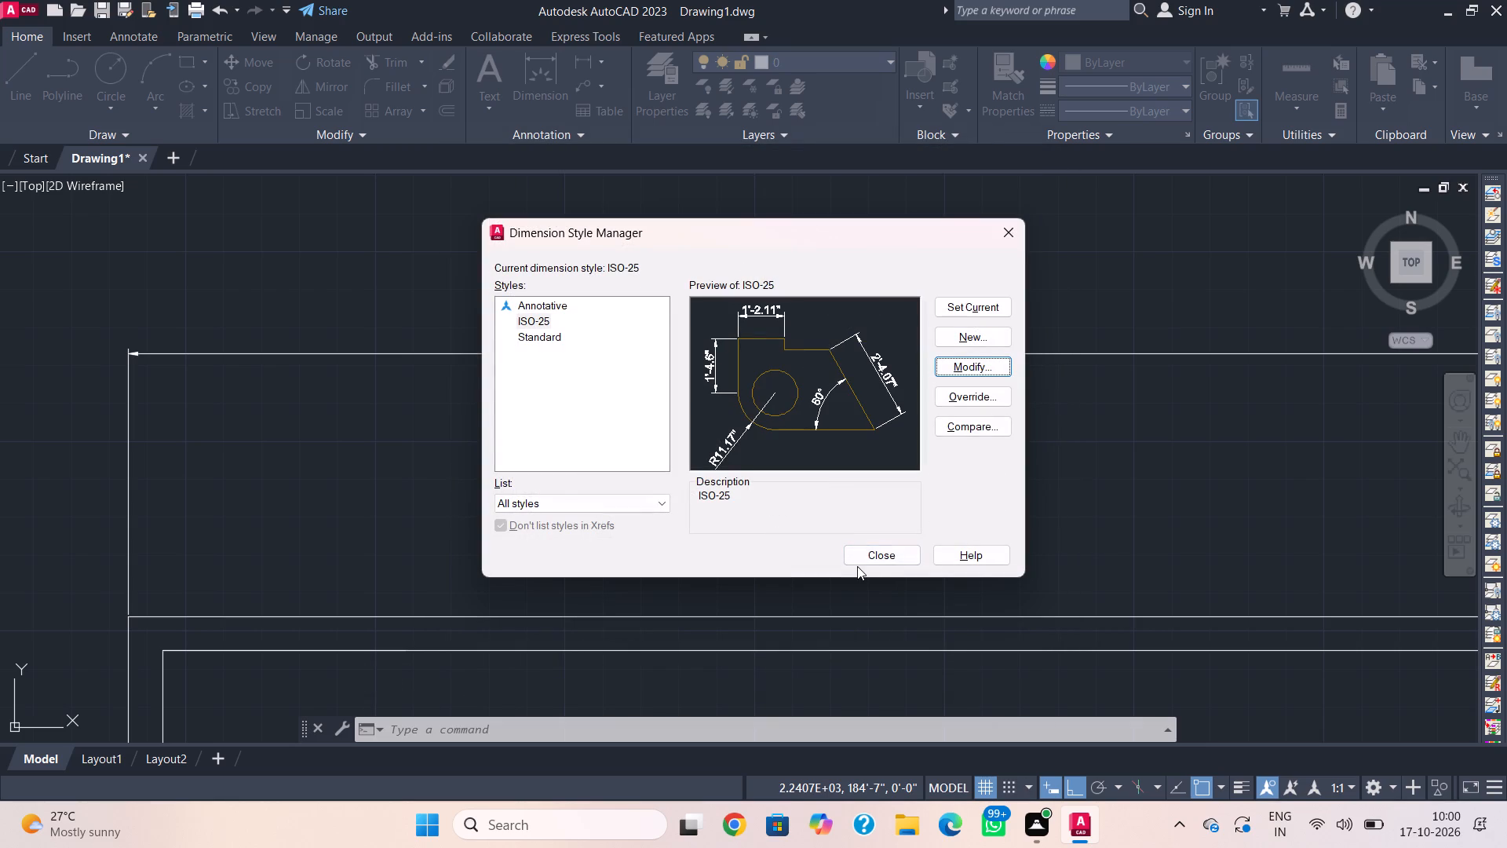
click(867, 557)
scroll(938, 371, up, 1)
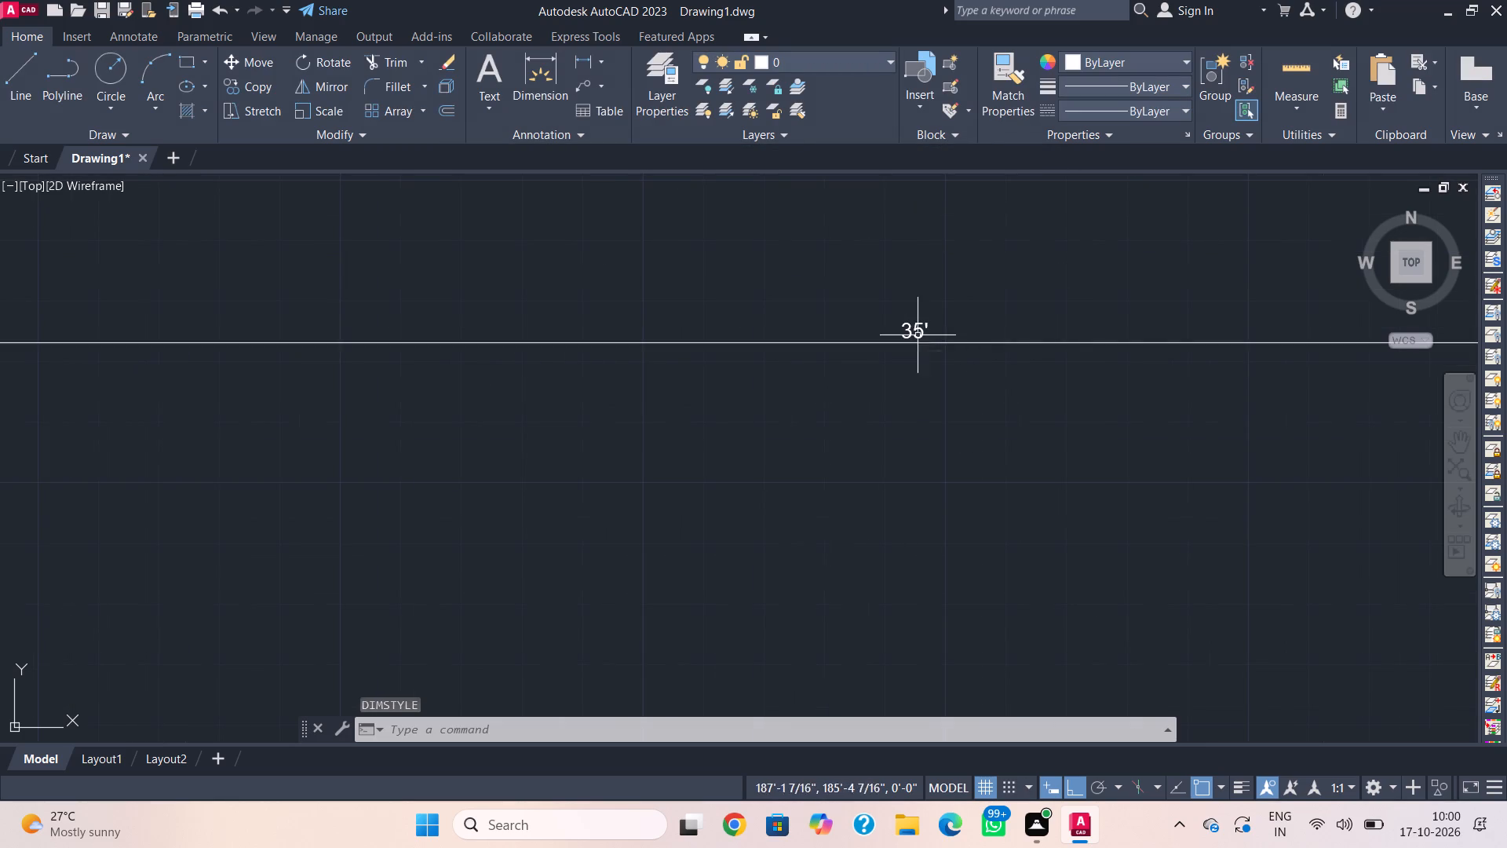
Delete the overall width dimension above the plan's top wall.
scroll(955, 397, down, 3)
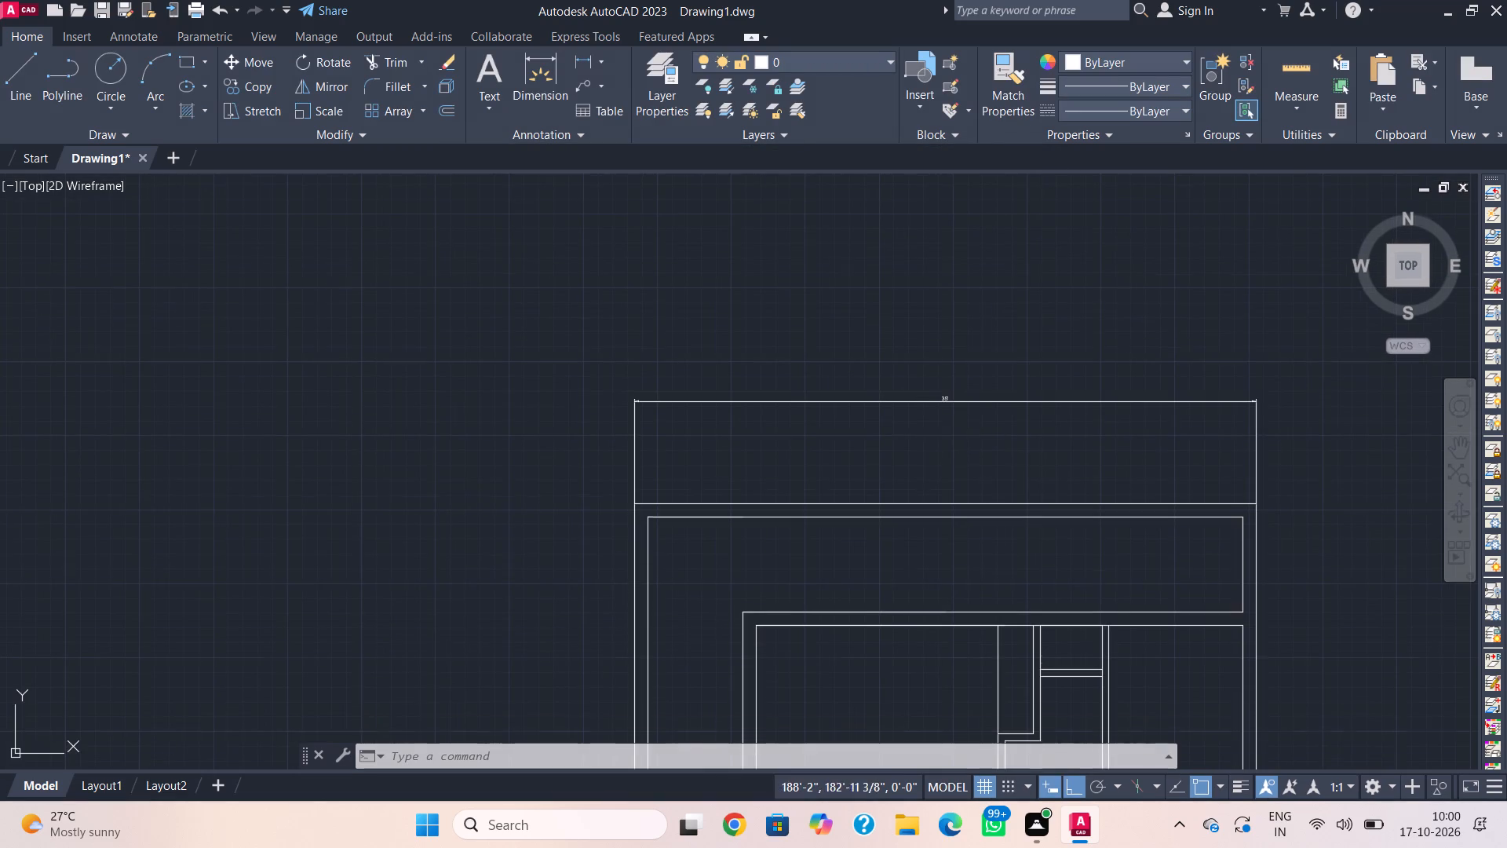
click(968, 402)
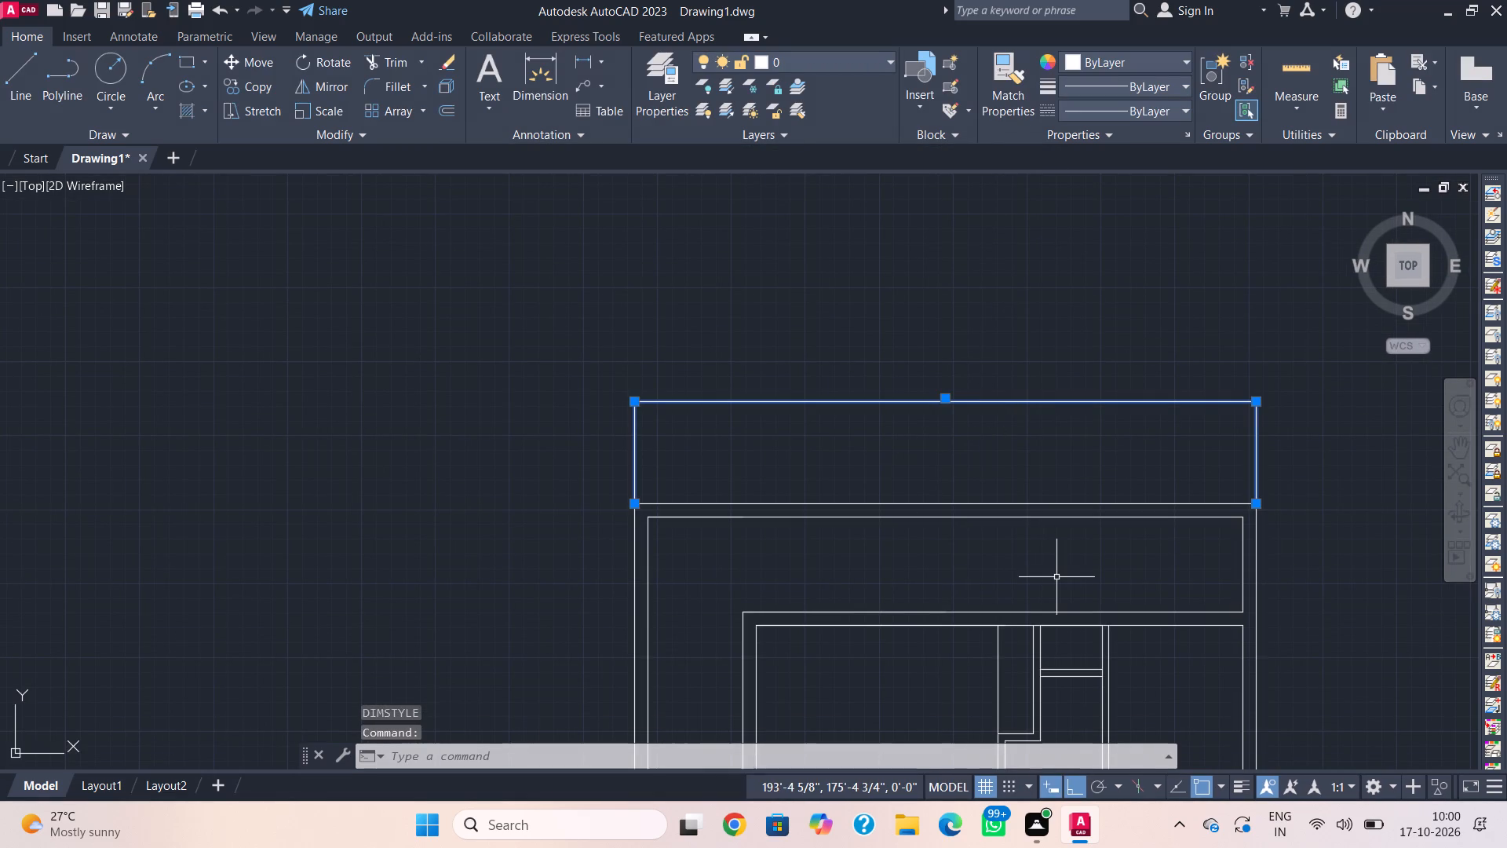
key(Delete)
Draw a 4' by 4' compartment outline with lines from the top of the inner block's outer right line, against the inner top wall.
scroll(1052, 579, down, 2)
middle_drag(1048, 536, 1096, 320)
scroll(1002, 447, down, 1)
middle_drag(1144, 433, 1029, 460)
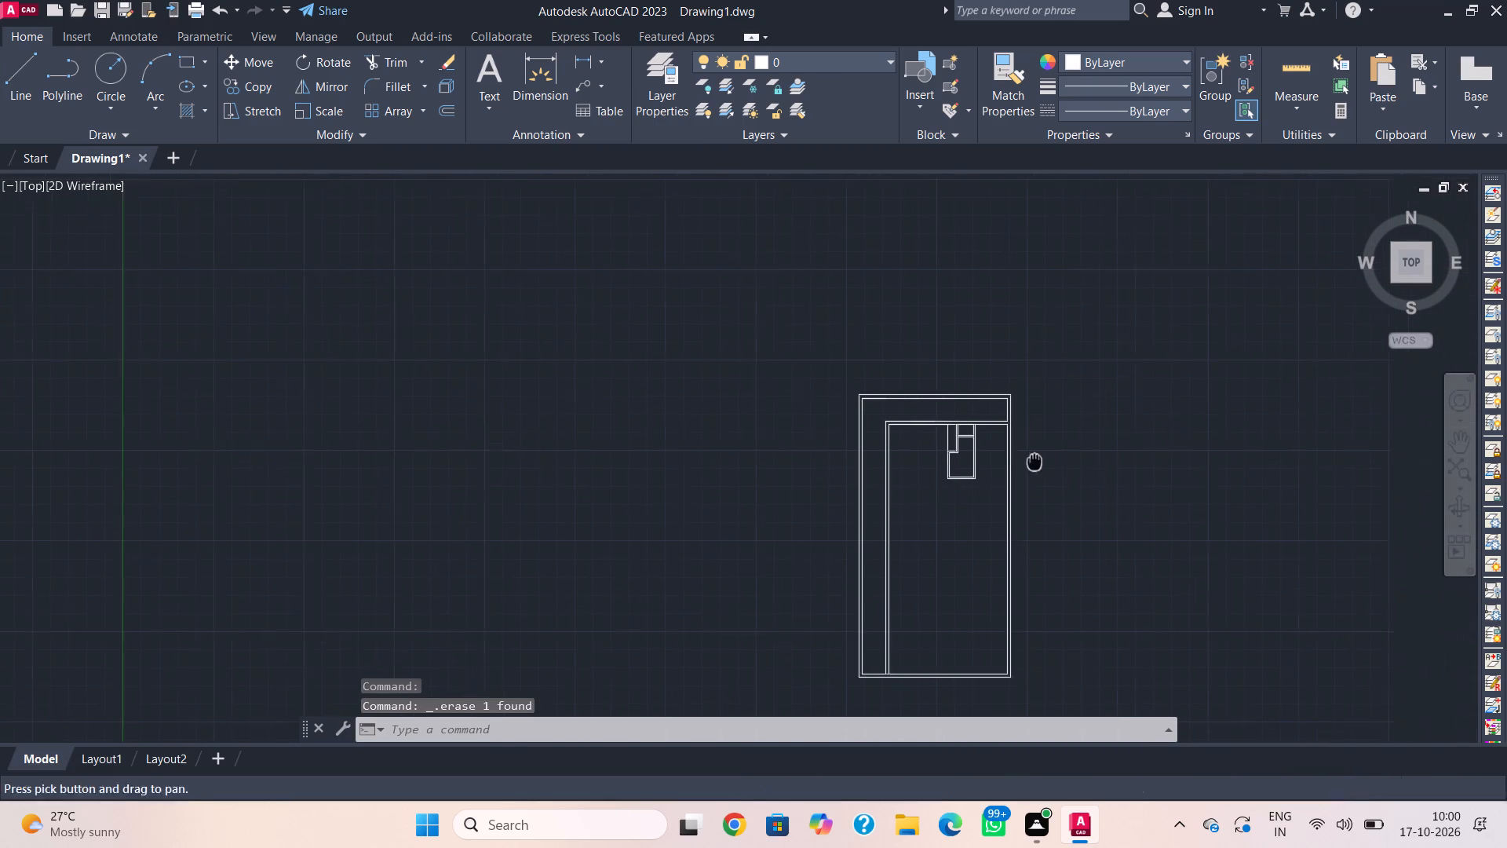
scroll(960, 447, up, 2)
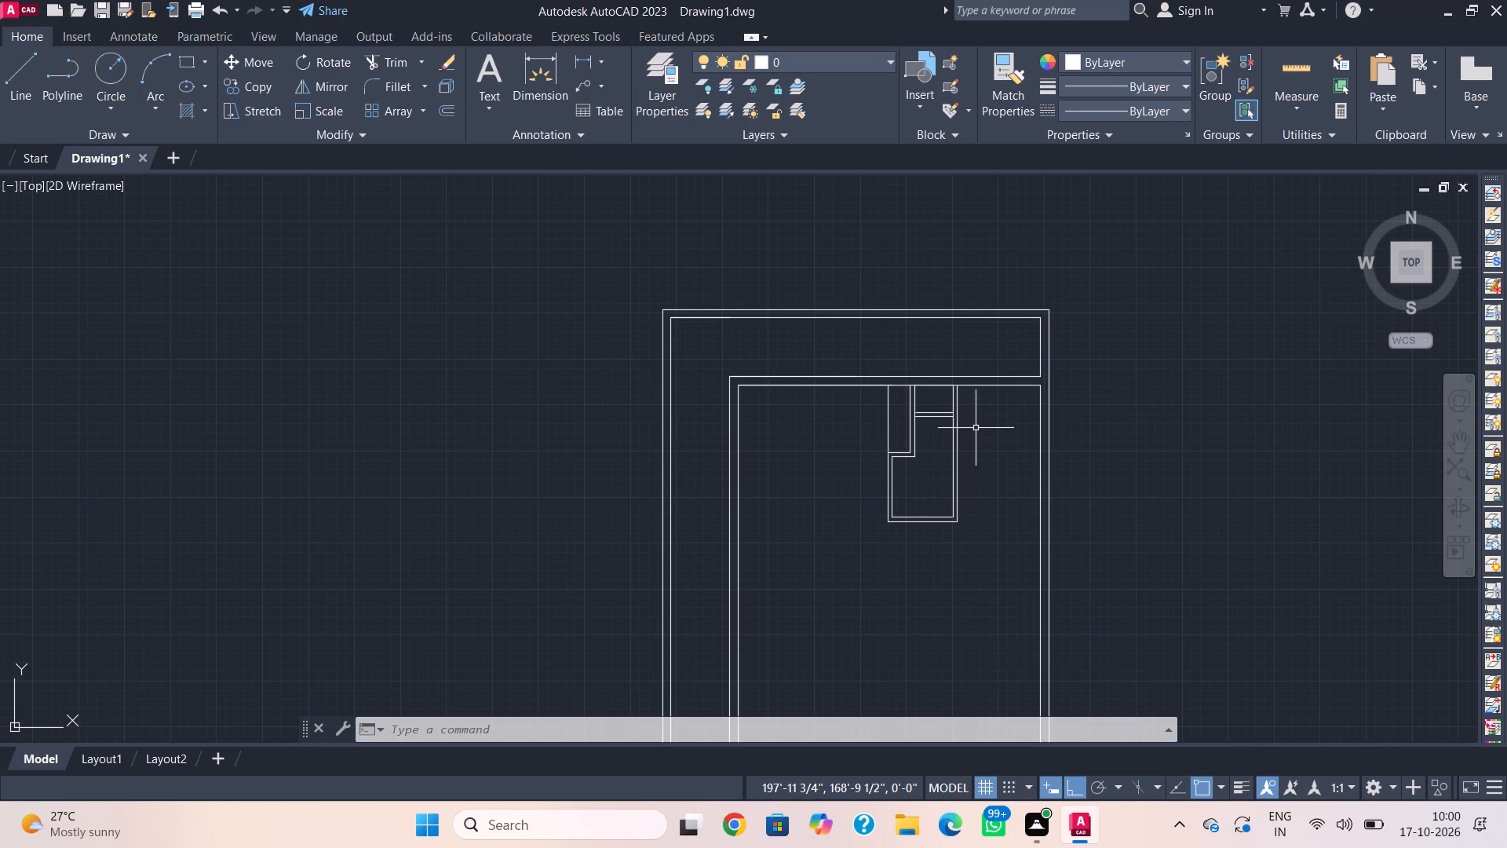
scroll(976, 428, up, 2)
middle_drag(984, 466, 979, 504)
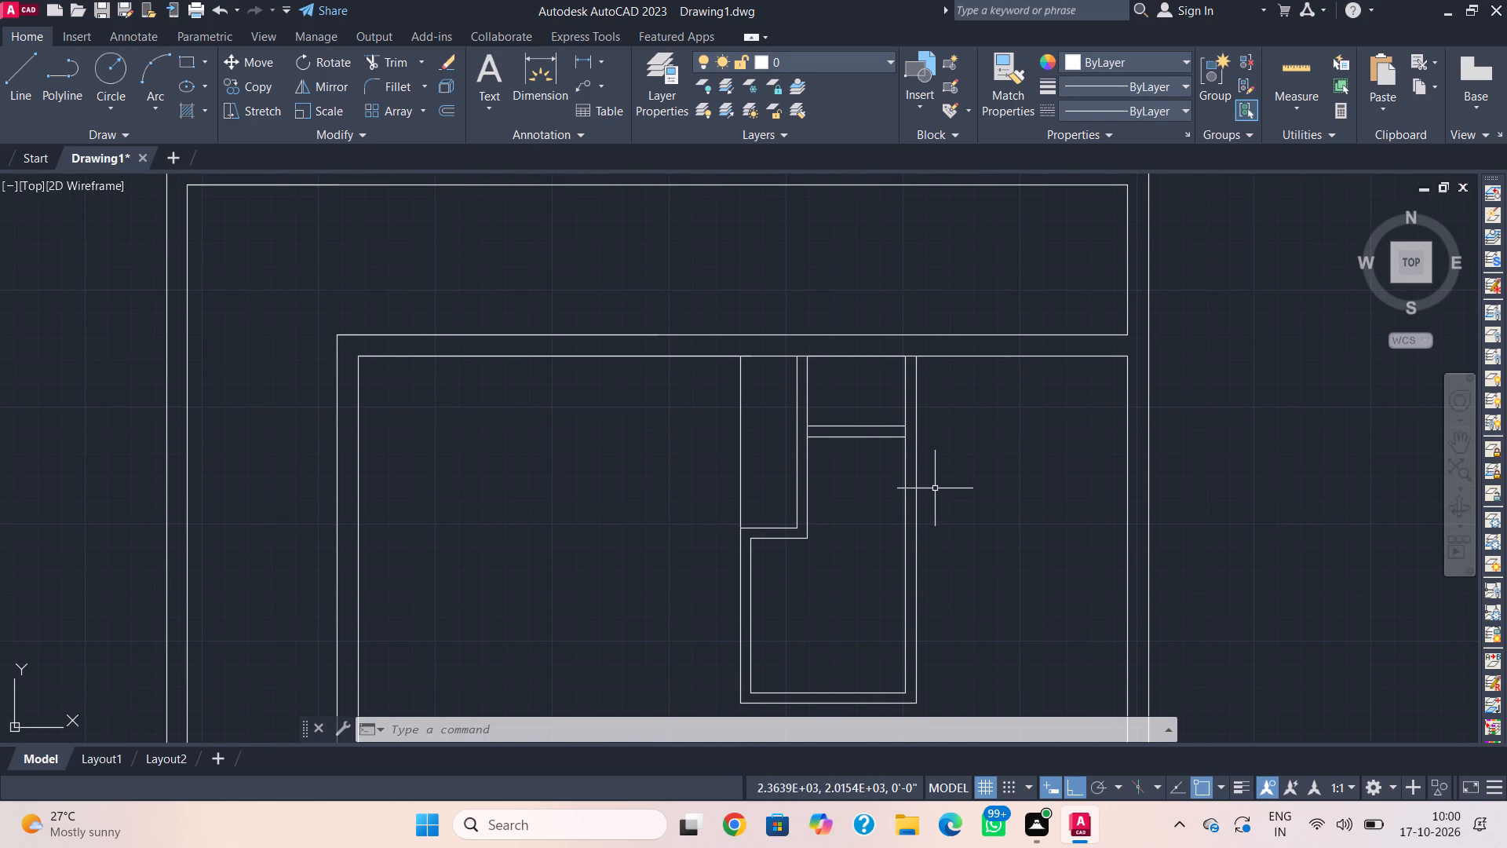
click(43, 72)
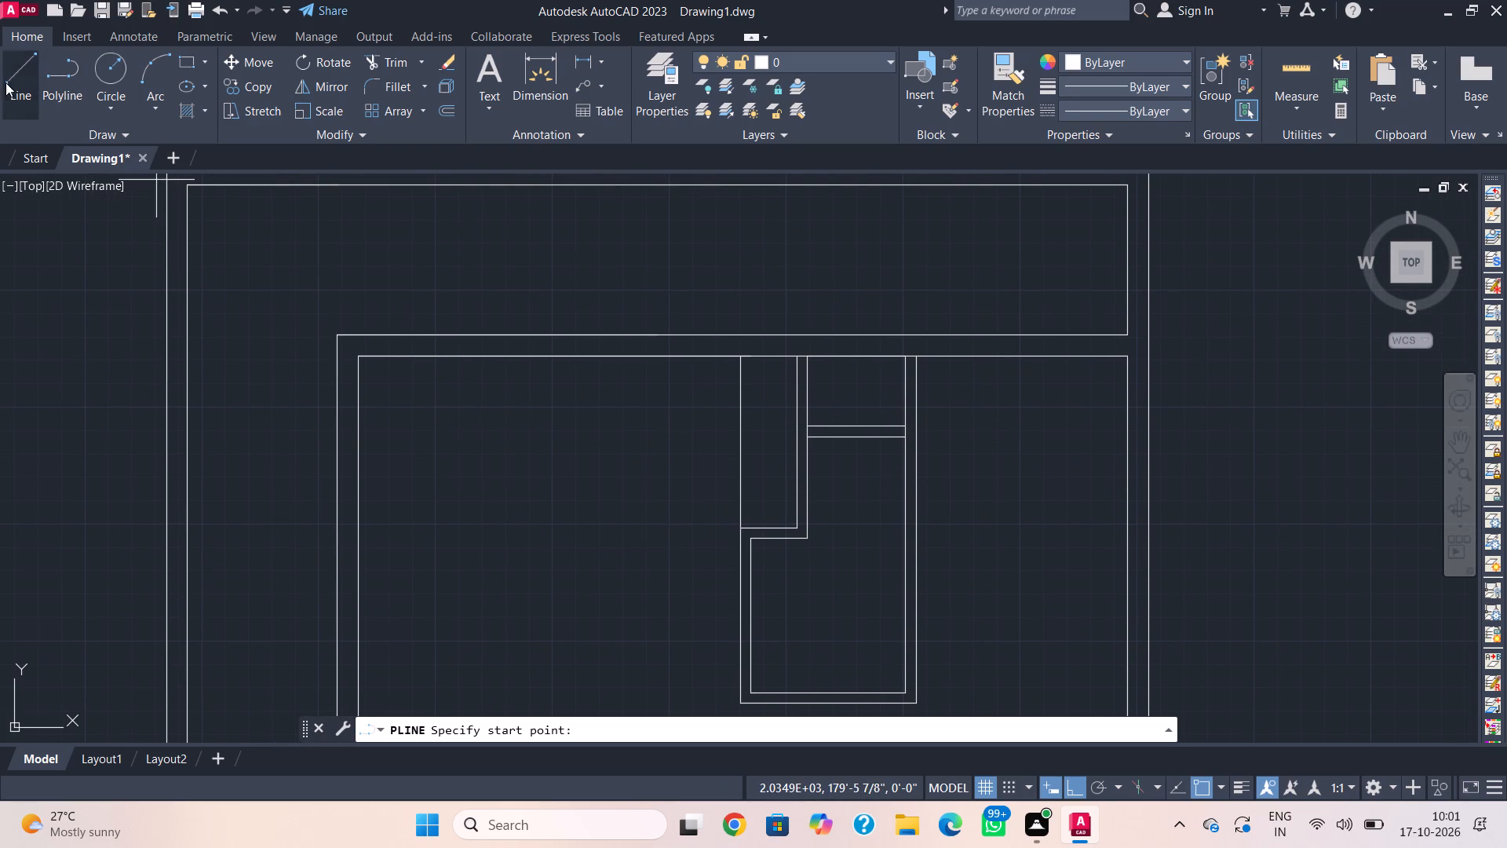
click(5, 82)
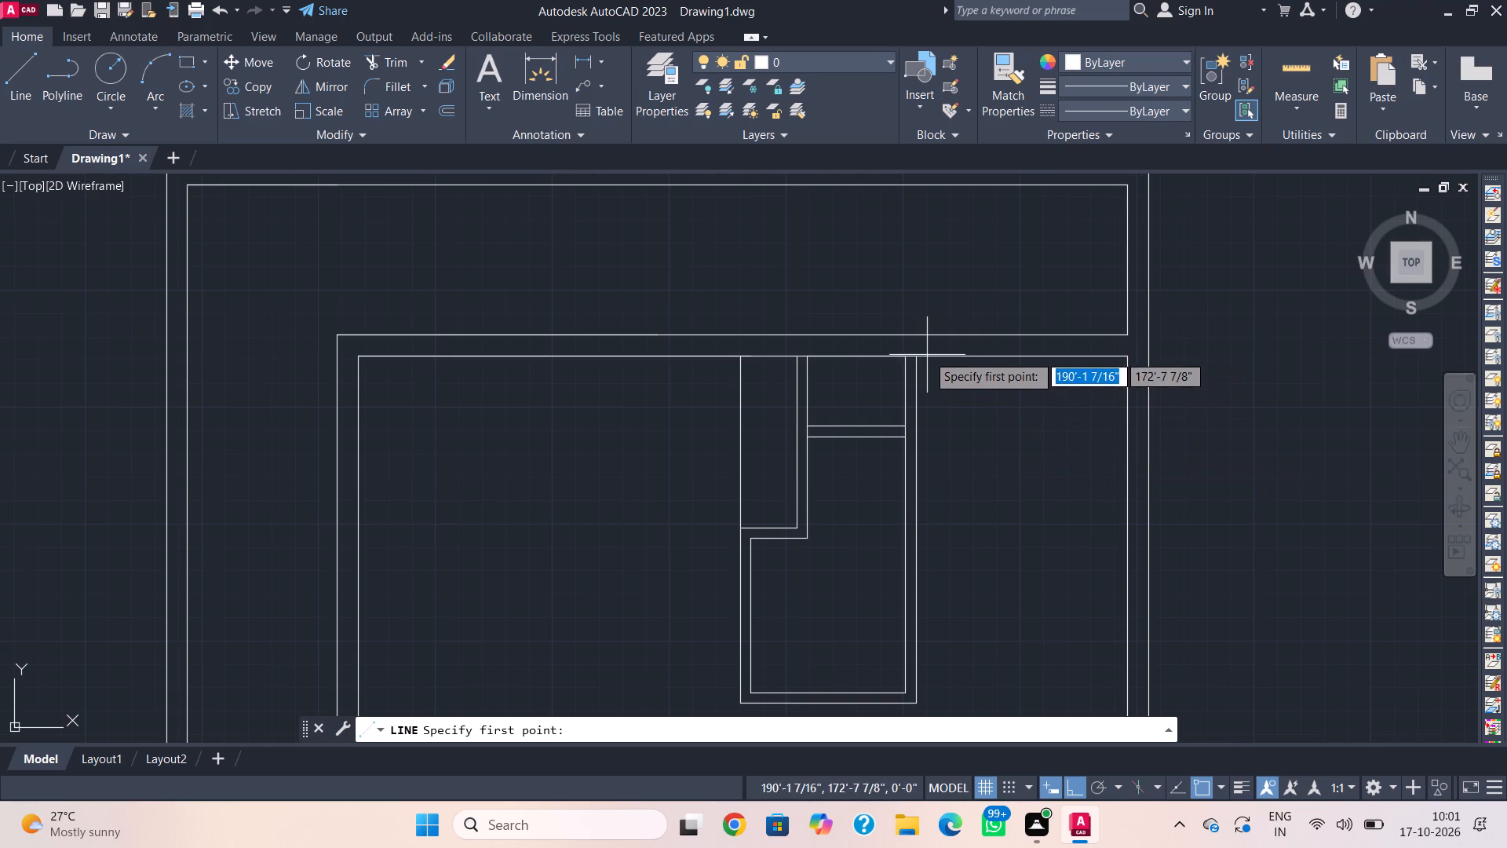
click(917, 360)
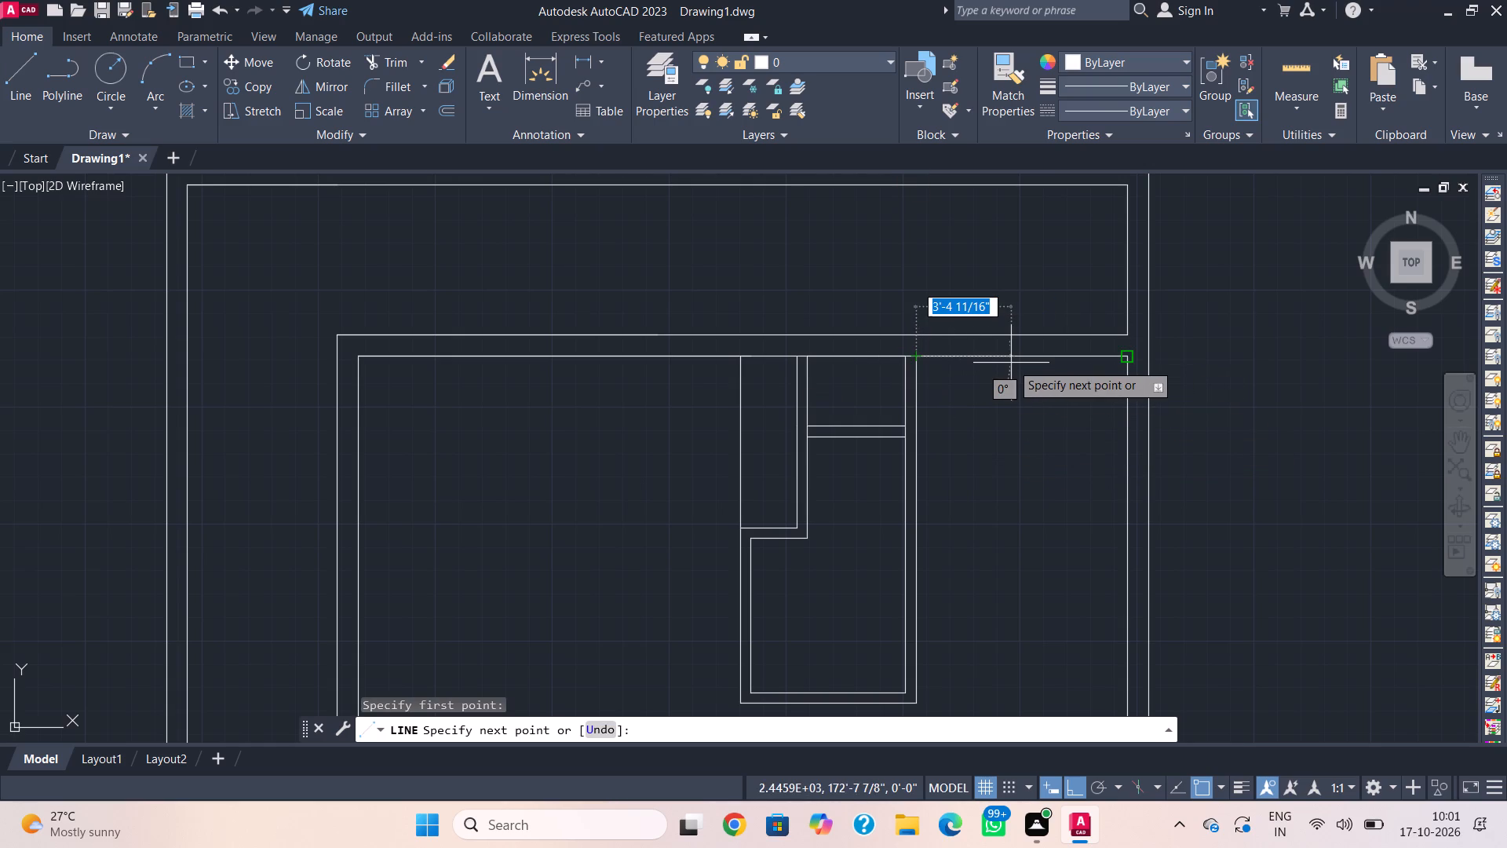
key(4)
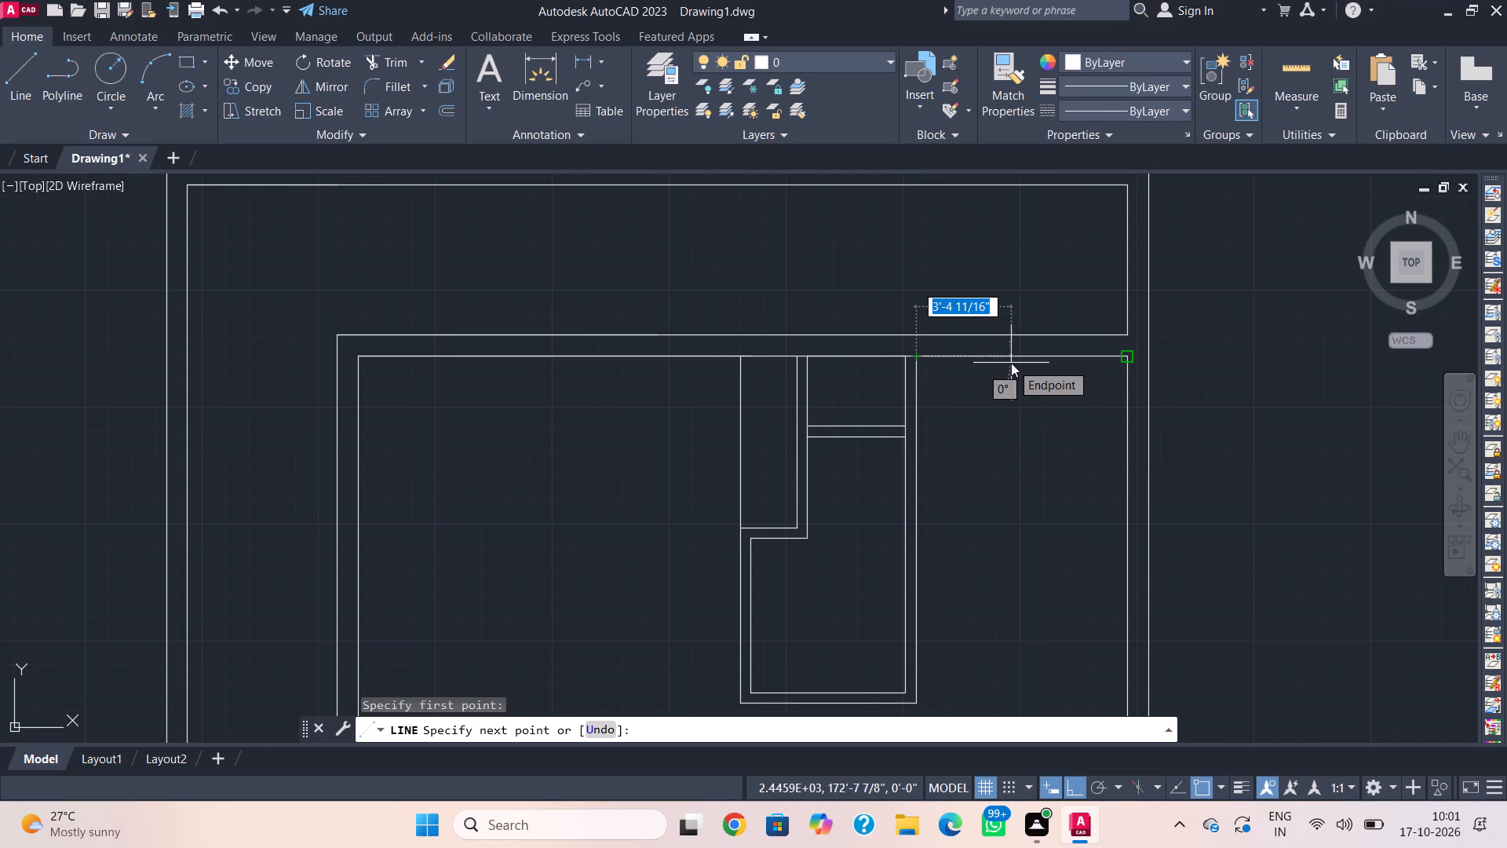
key(apostrophe)
key(Return)
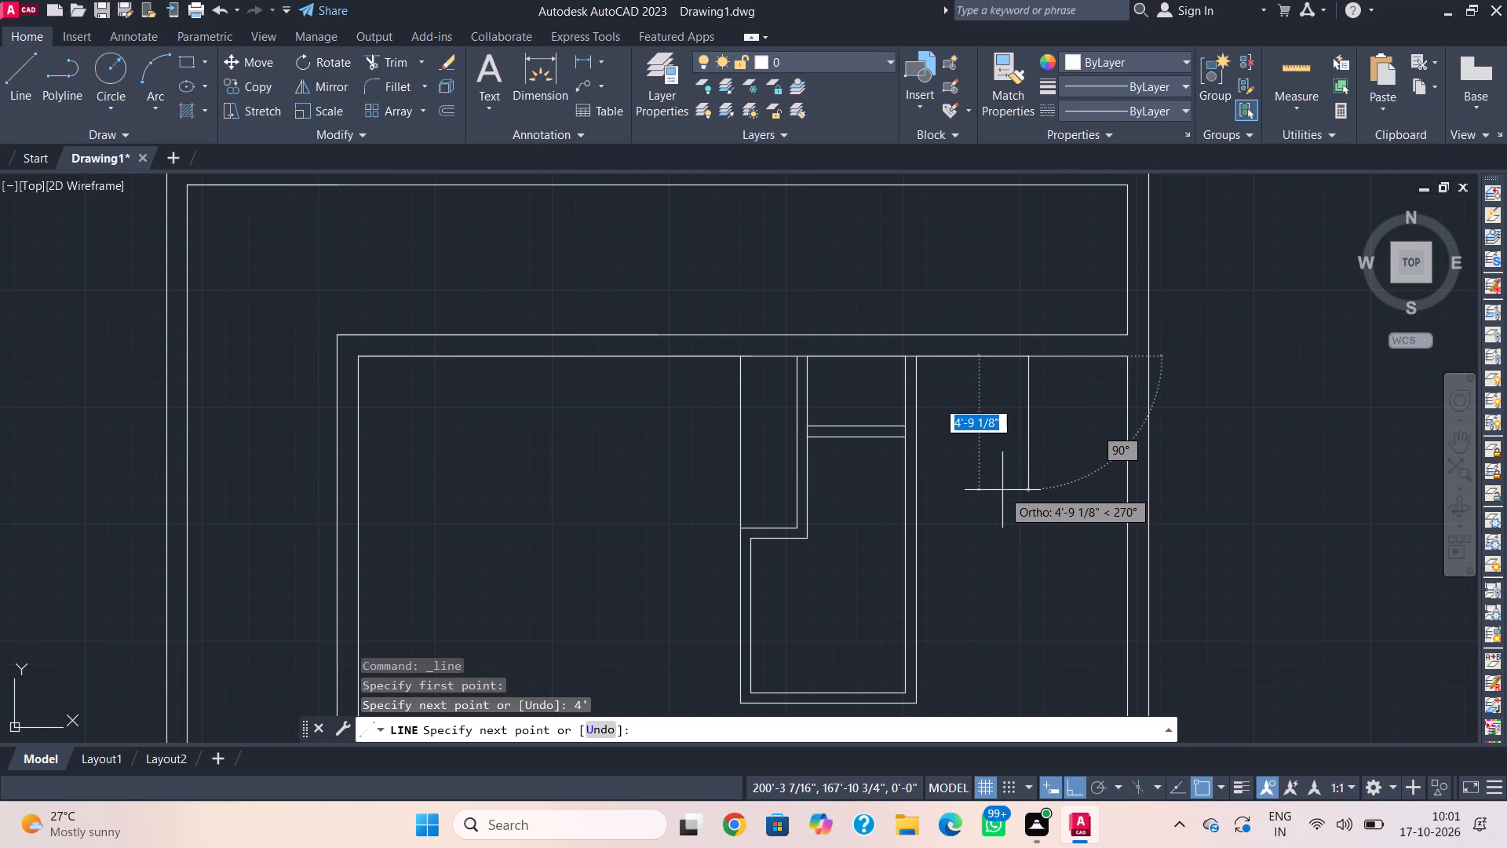
text(4')
key(Return)
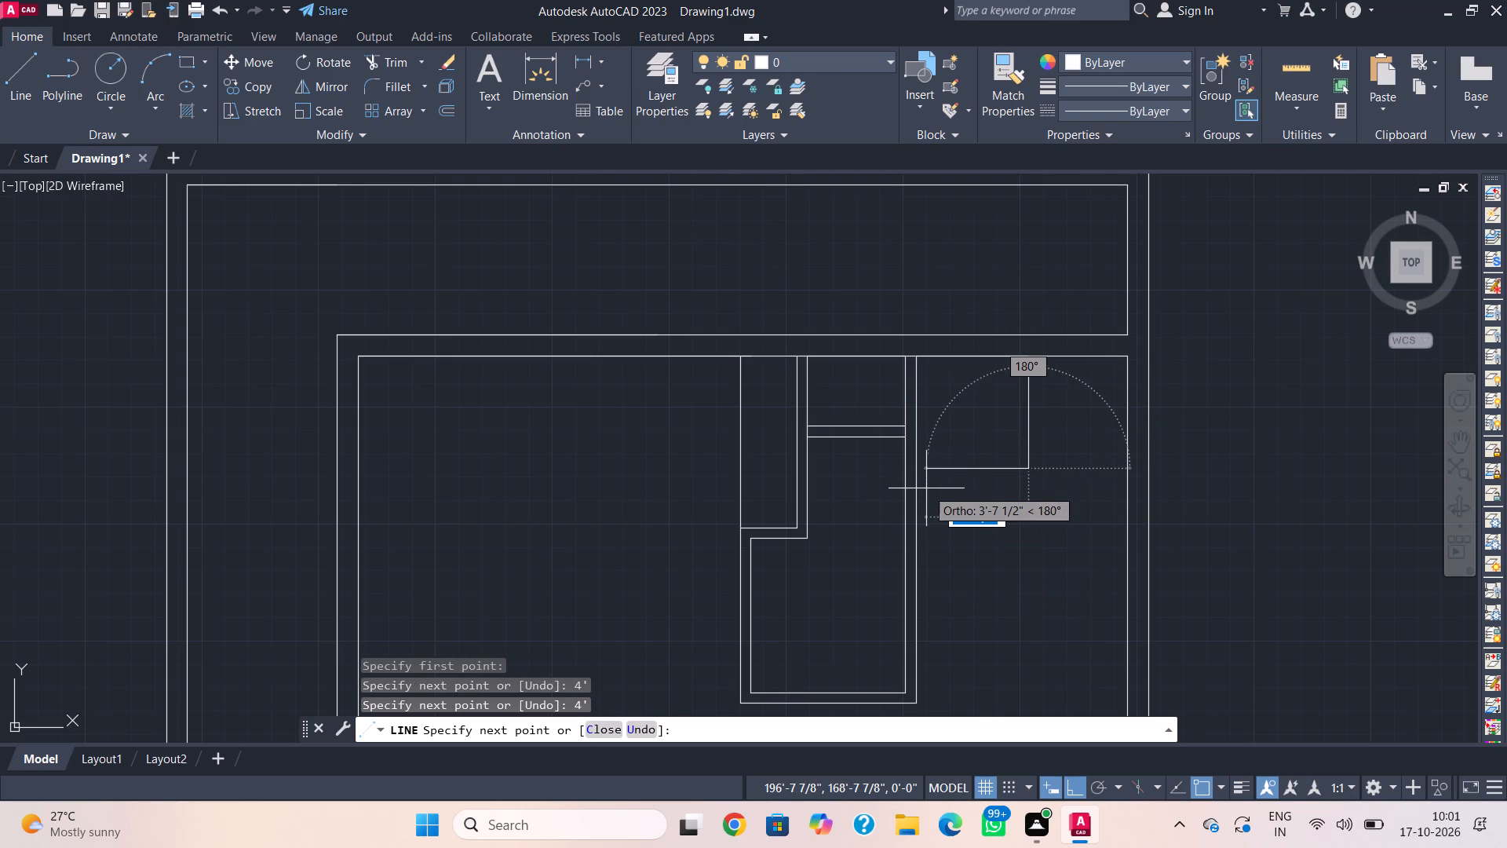
key(4)
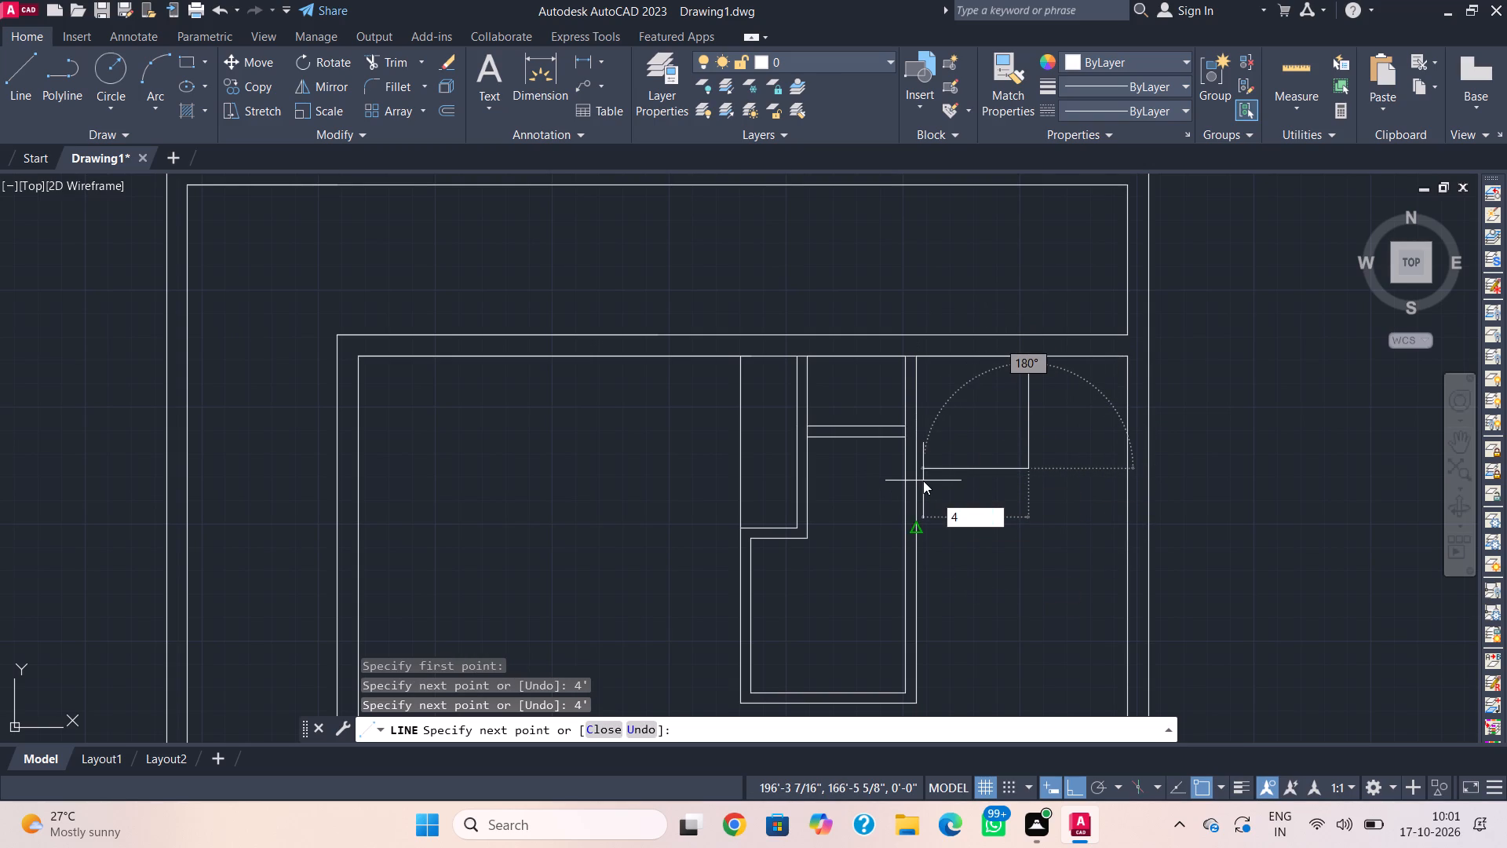
key(apostrophe)
key(Return)
key(Escape)
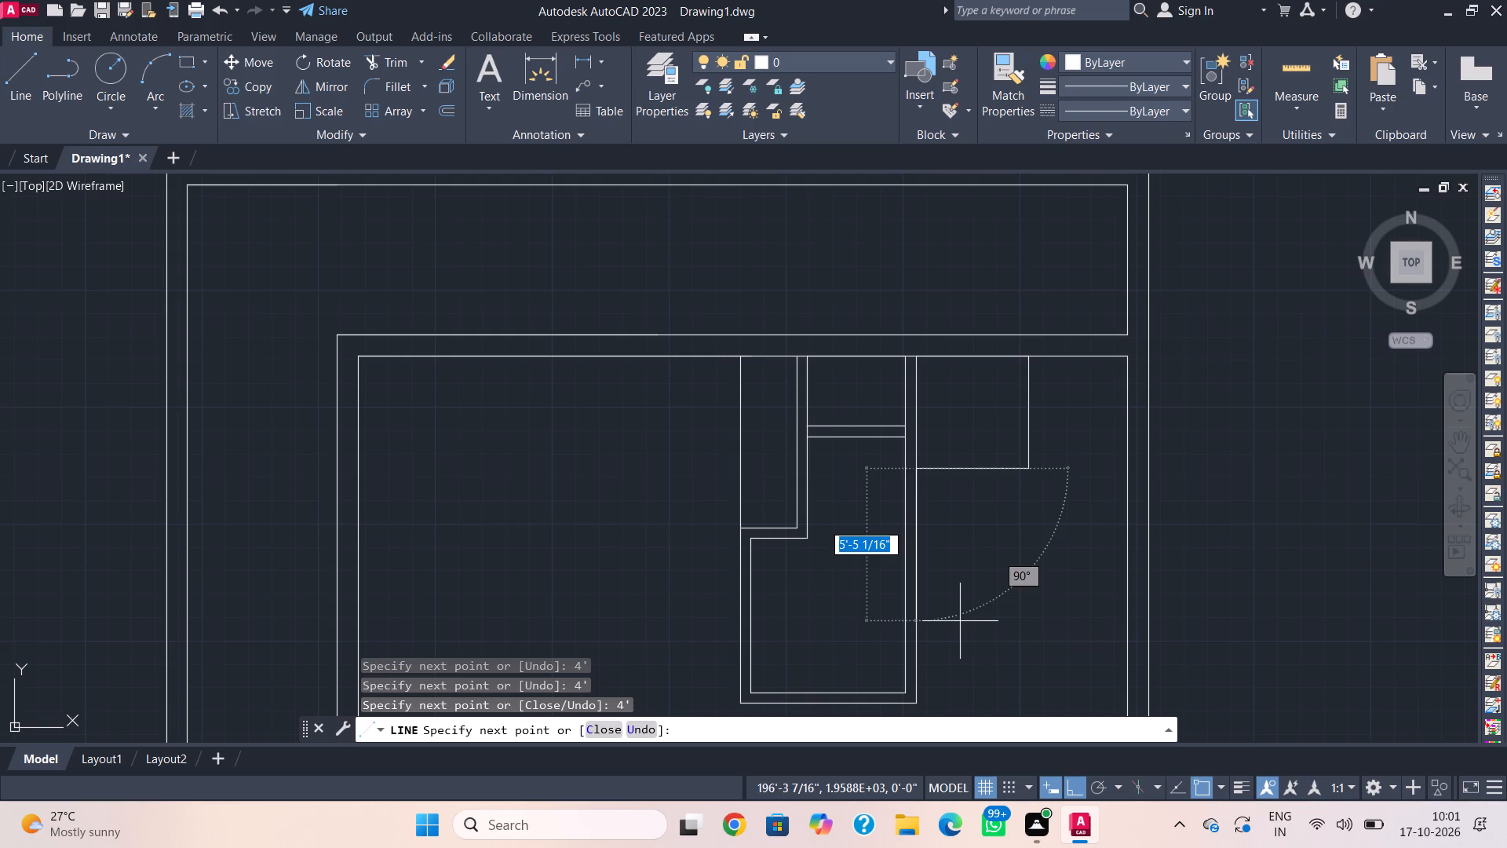
Offset the new 4' compartment's bottom and right lines outward by 4 1/2" for its partition walls.
text(o)
key(space)
key(space)
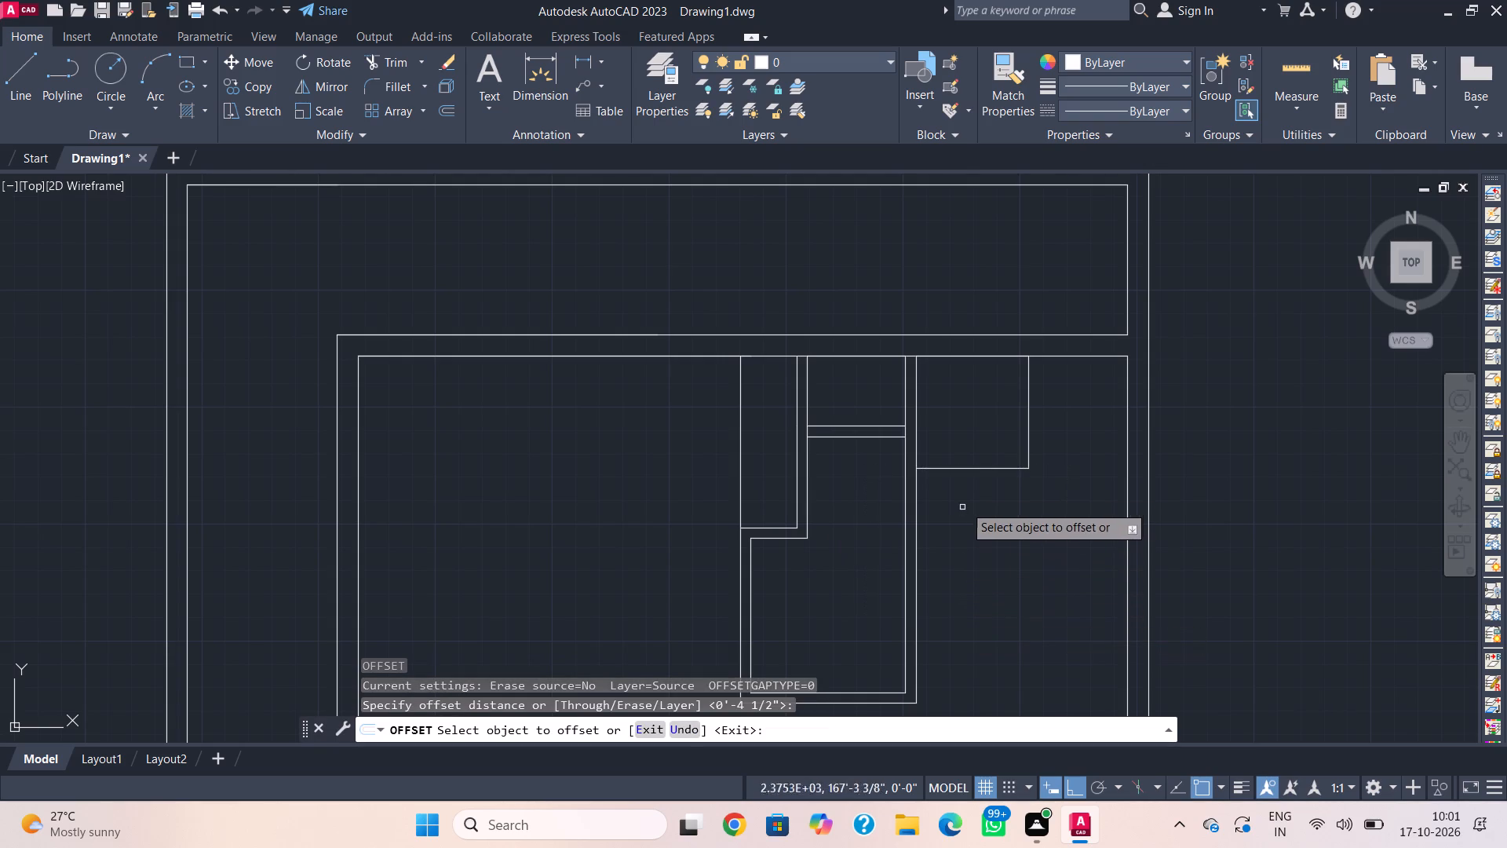
click(985, 470)
click(985, 507)
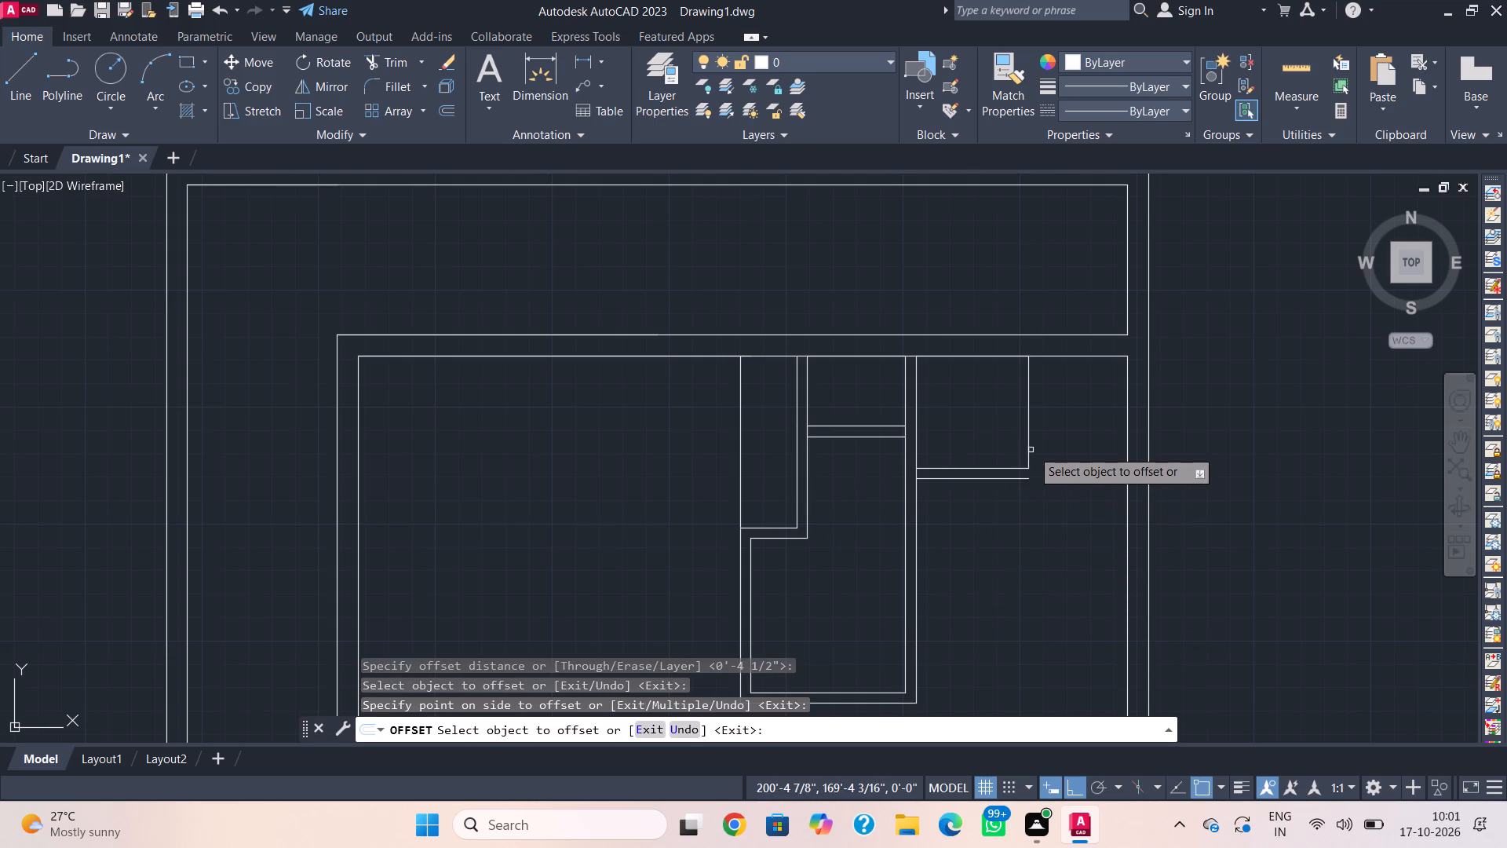
click(1028, 451)
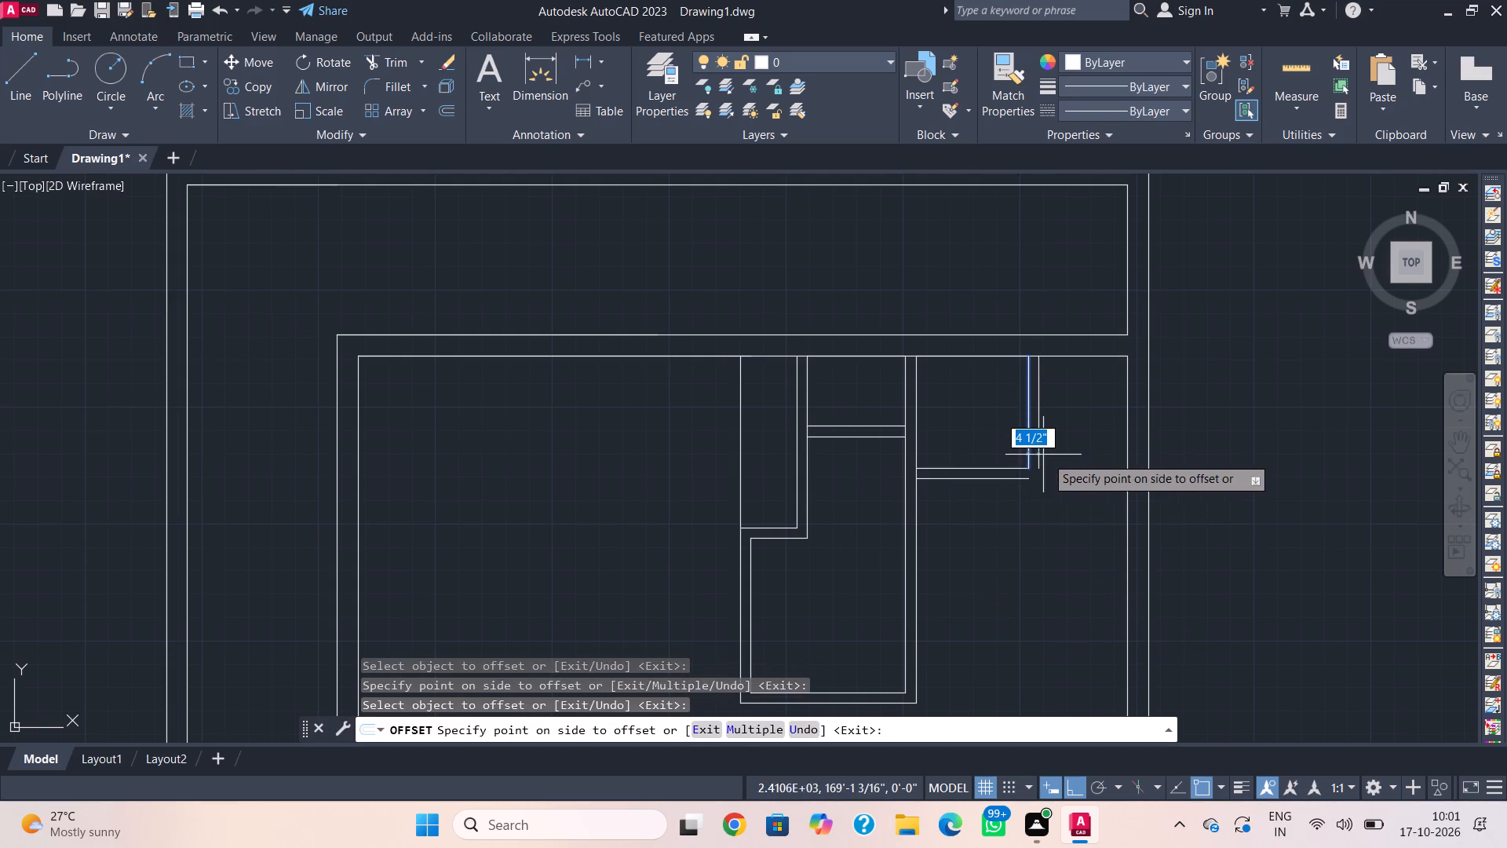
click(1045, 456)
key(Escape)
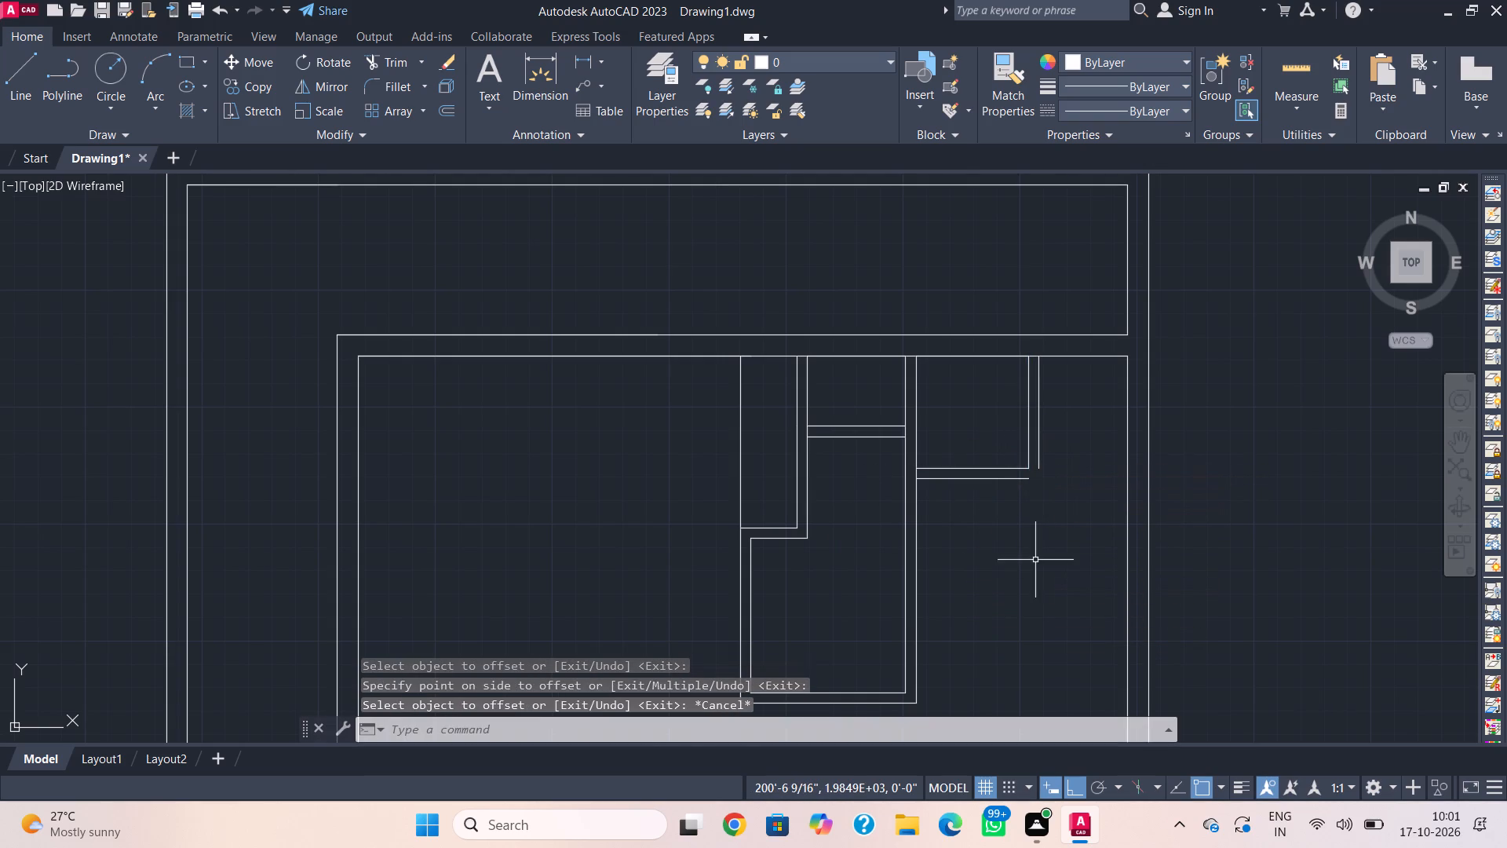
Fillet the 4' compartment's offset right and bottom lines to close the outer corner.
click(382, 82)
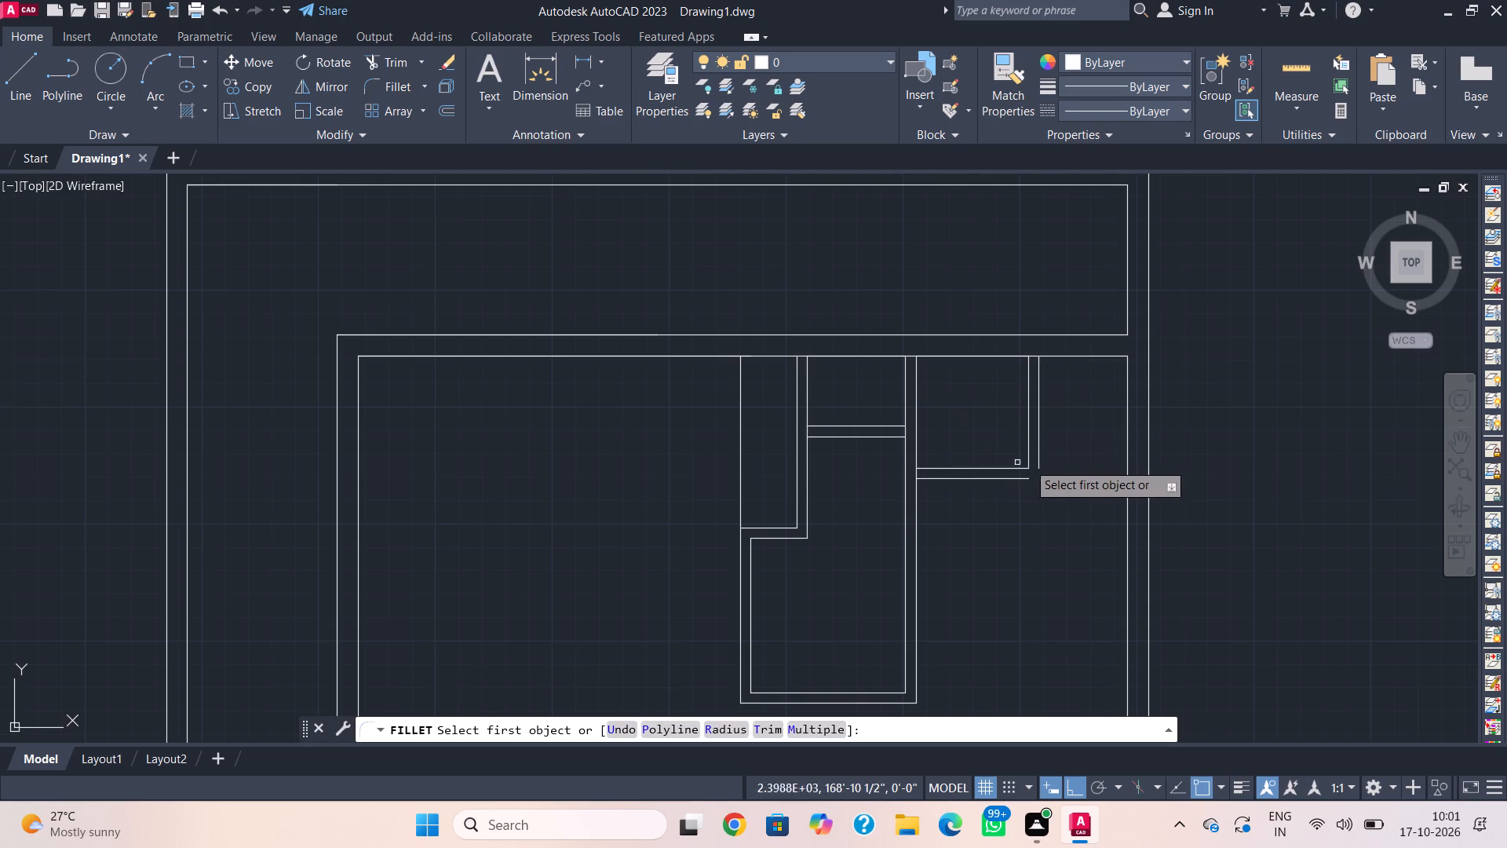
click(1039, 459)
click(1024, 479)
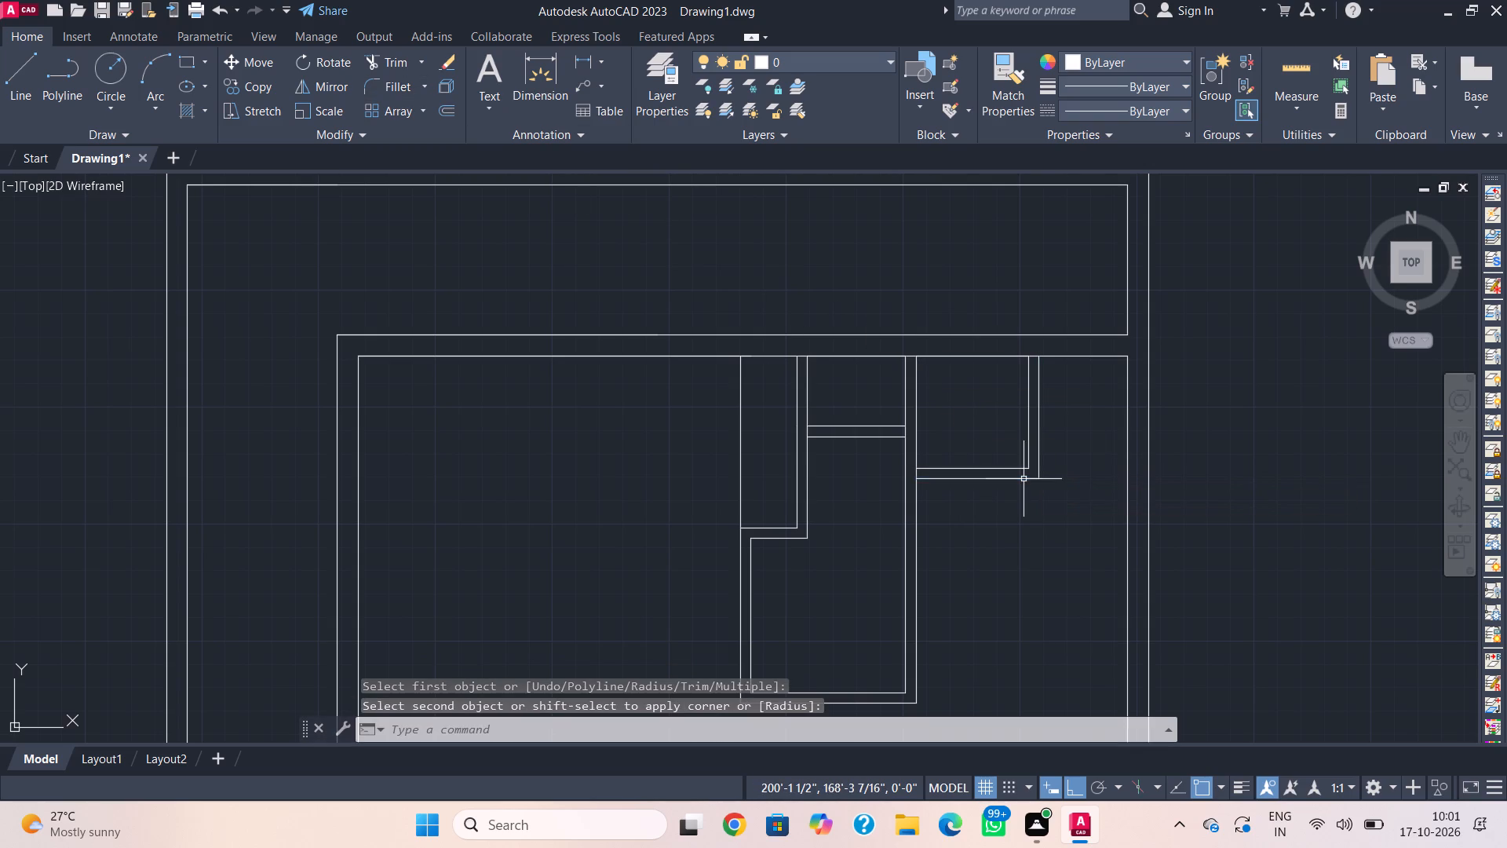
key(Escape)
Draw lines from the inner room area's top-left corner, 12' down along the left wall and 14' right to the block.
scroll(1075, 609, down, 1)
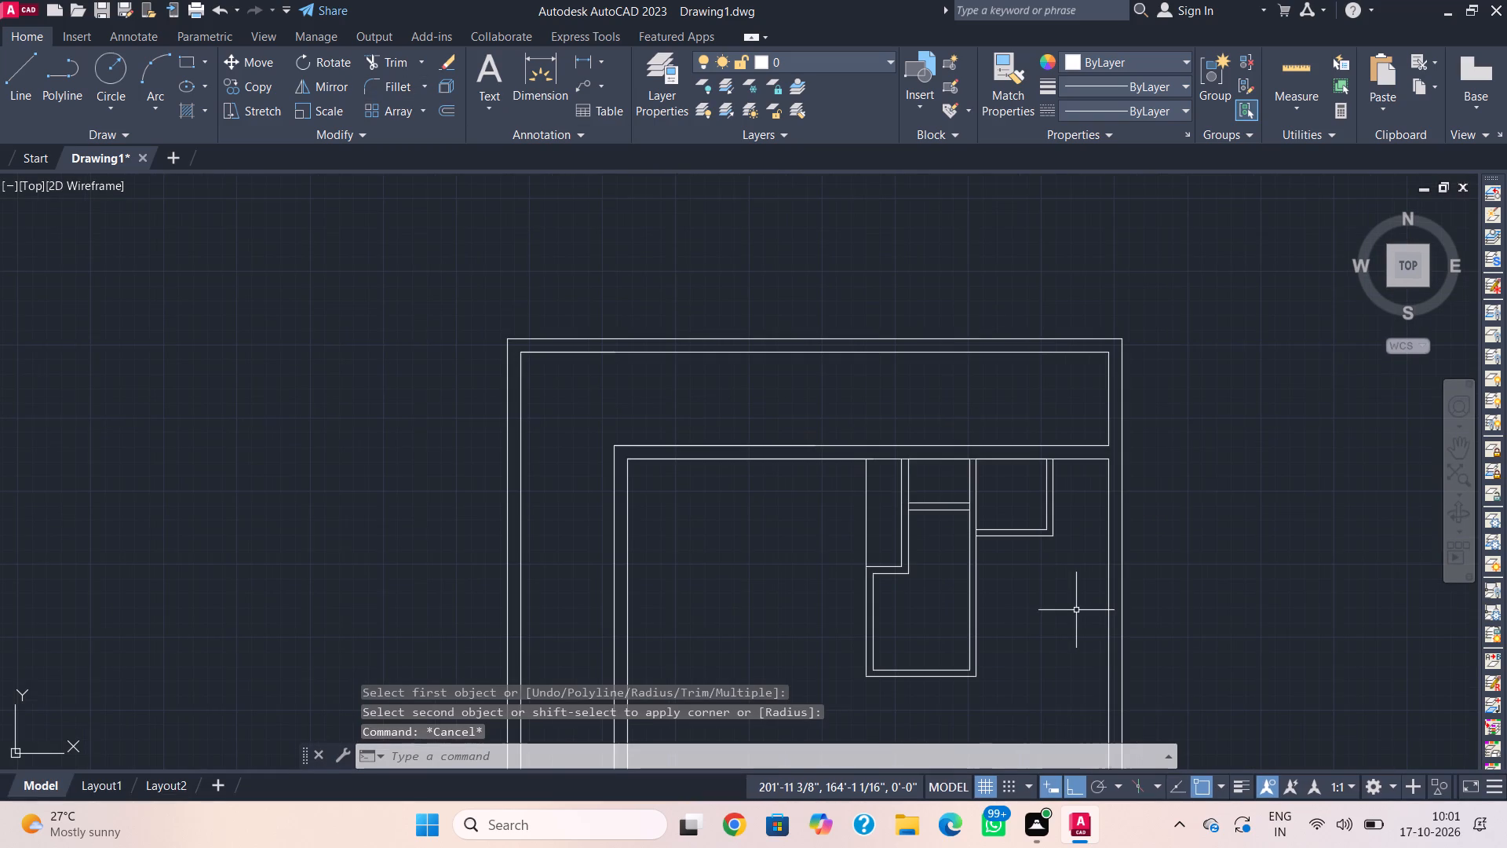
middle_drag(1078, 610, 1055, 550)
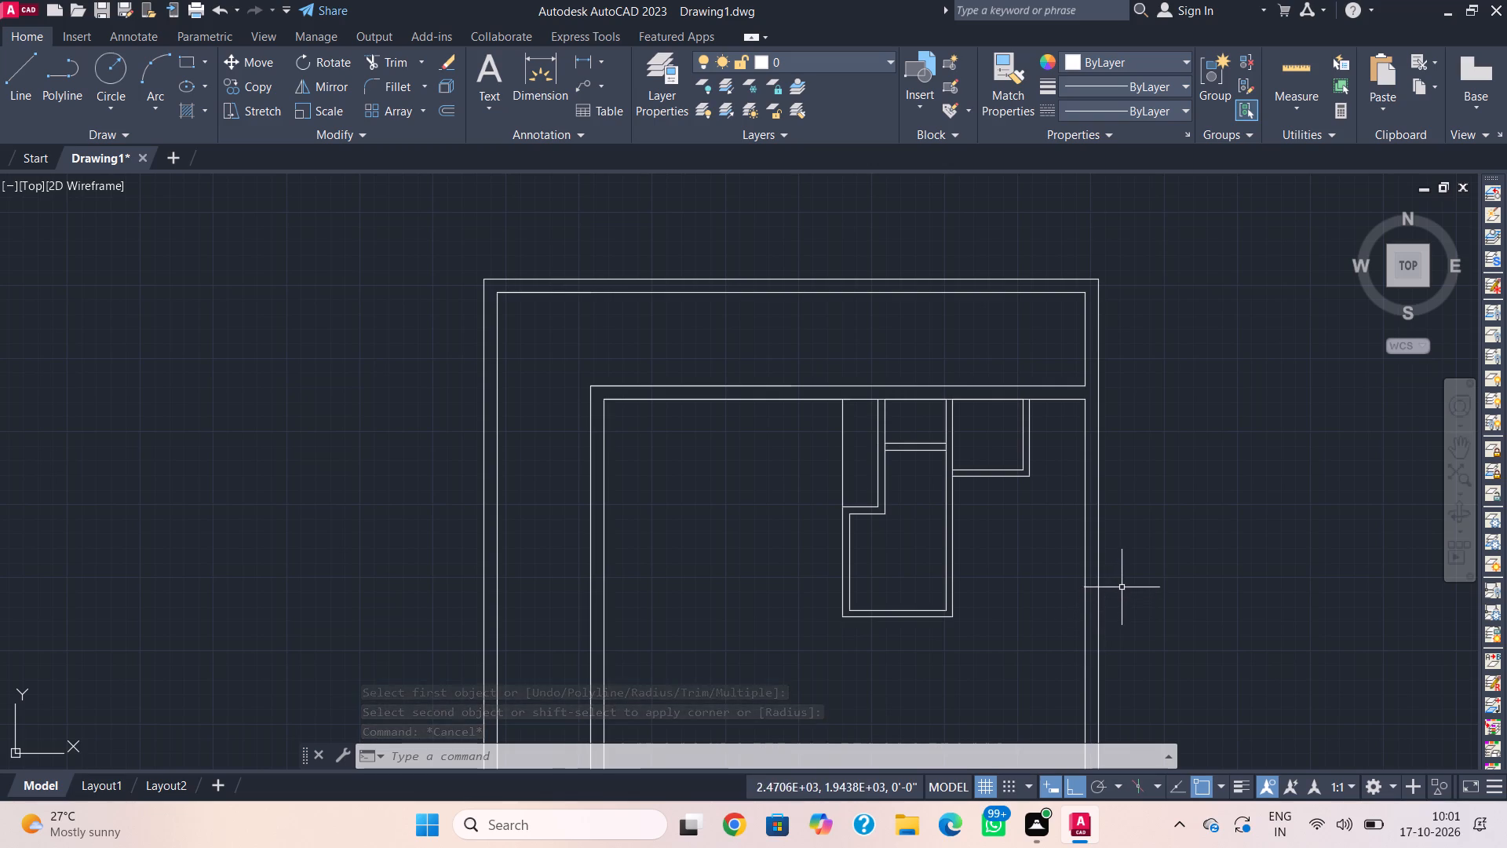
middle_drag(1025, 596, 1034, 573)
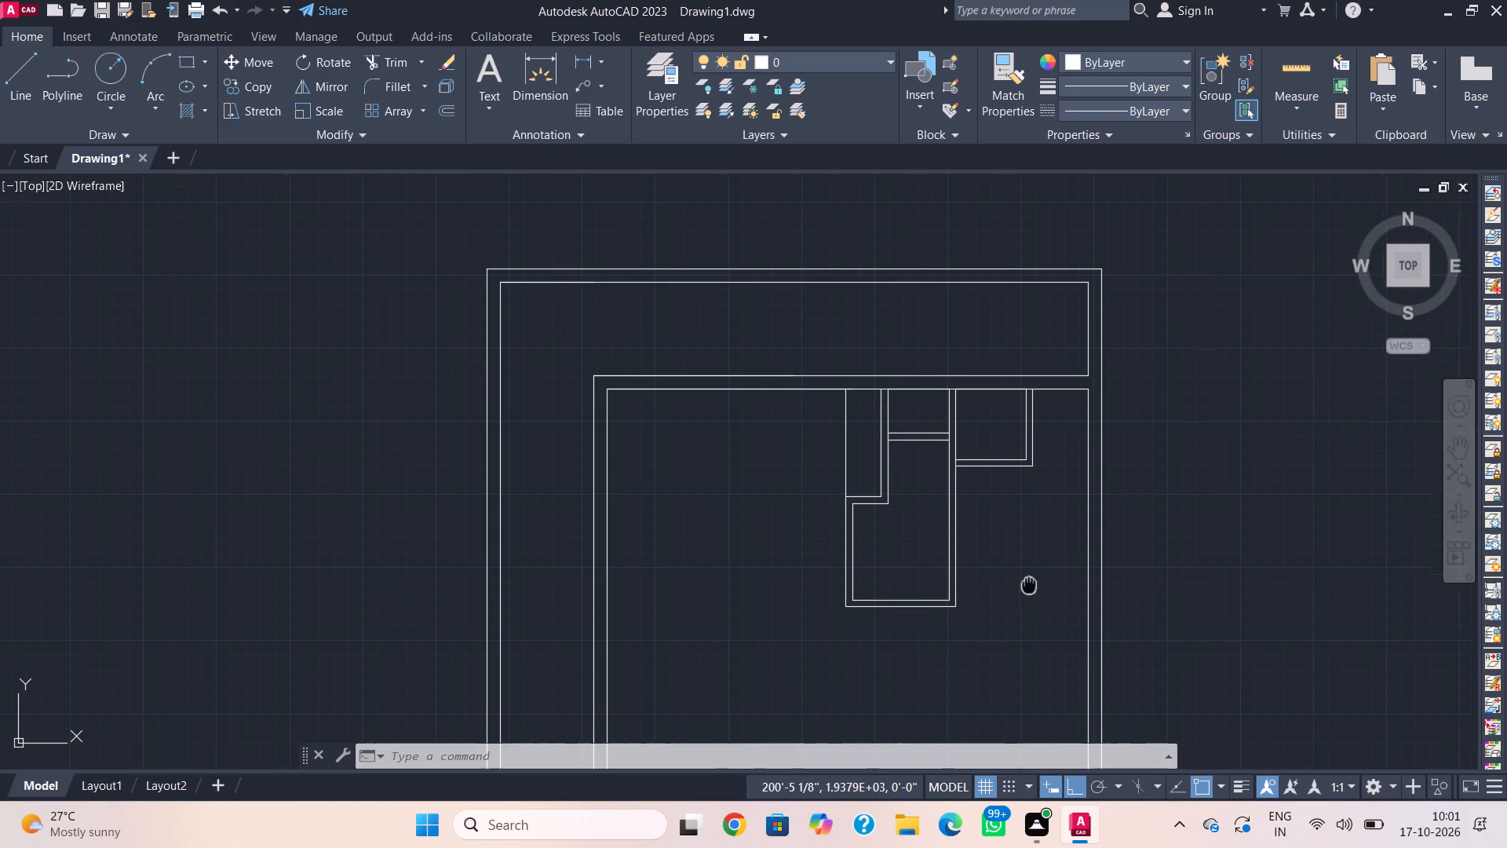
middle_drag(1034, 573, 1073, 535)
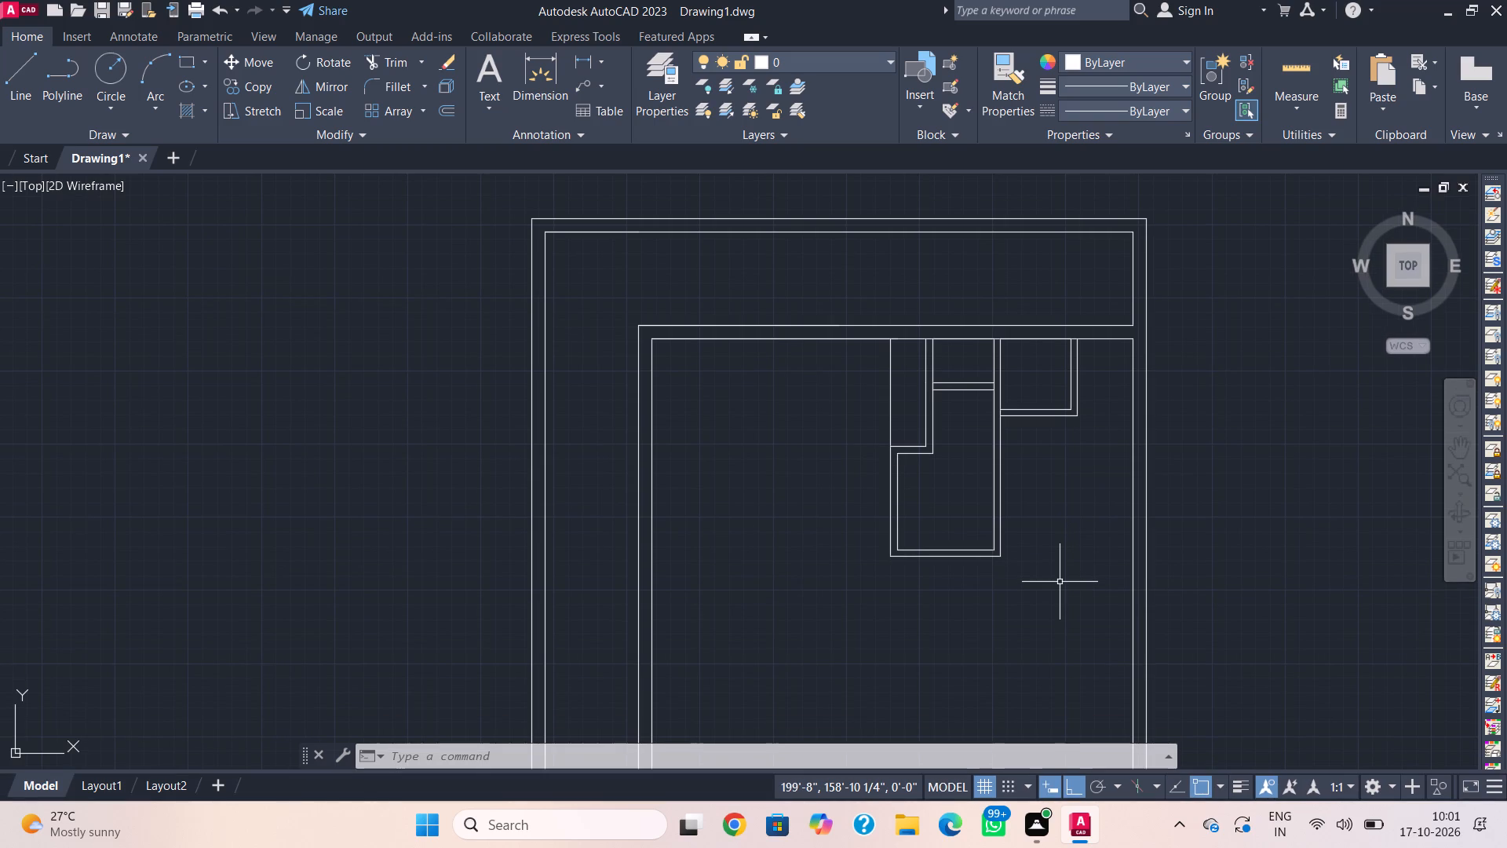
text(l)
key(space)
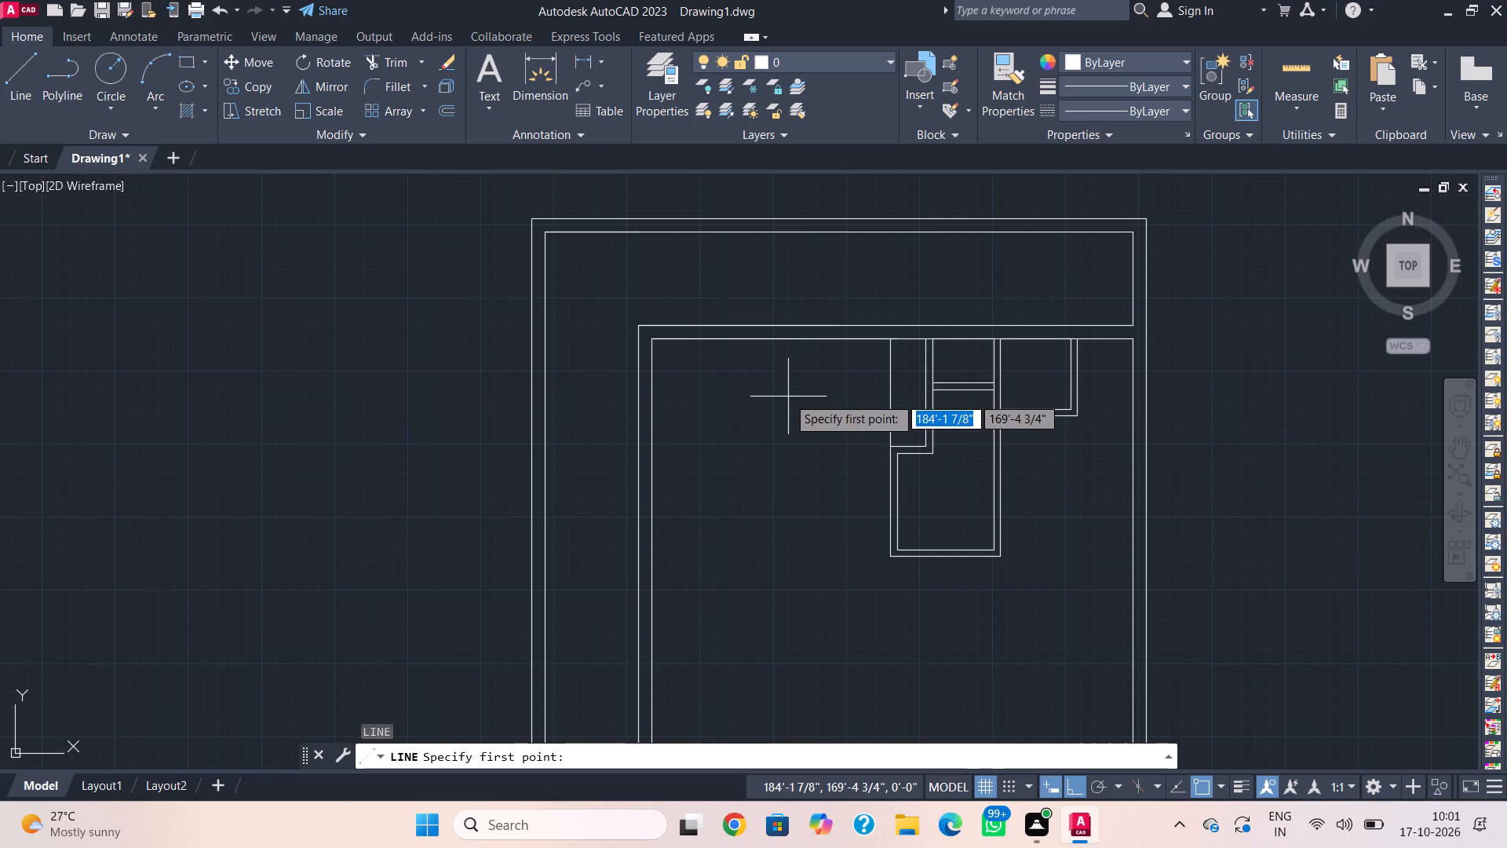
click(651, 344)
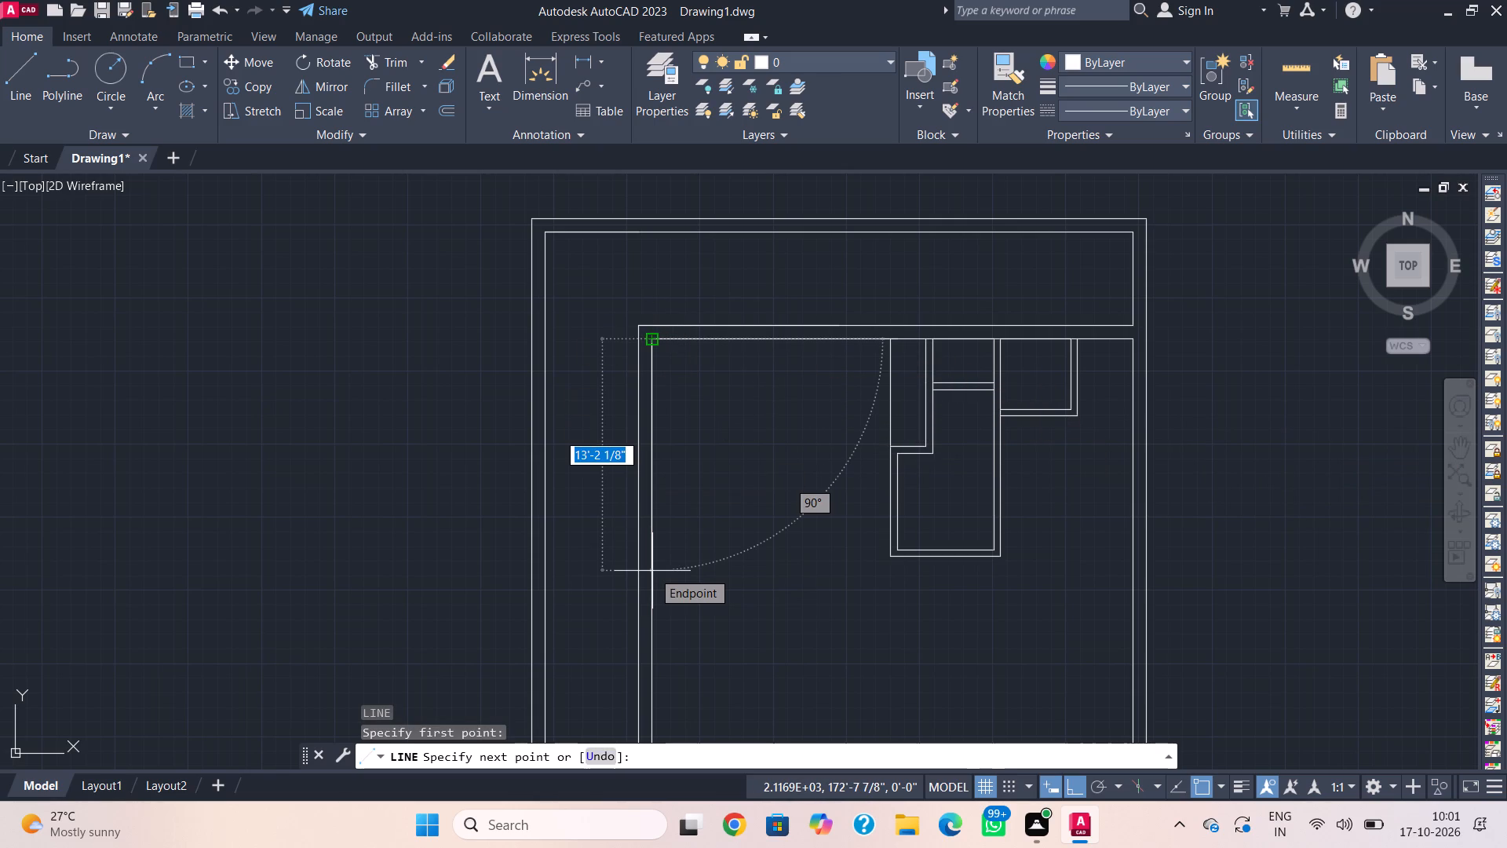
text(12')
key(Return)
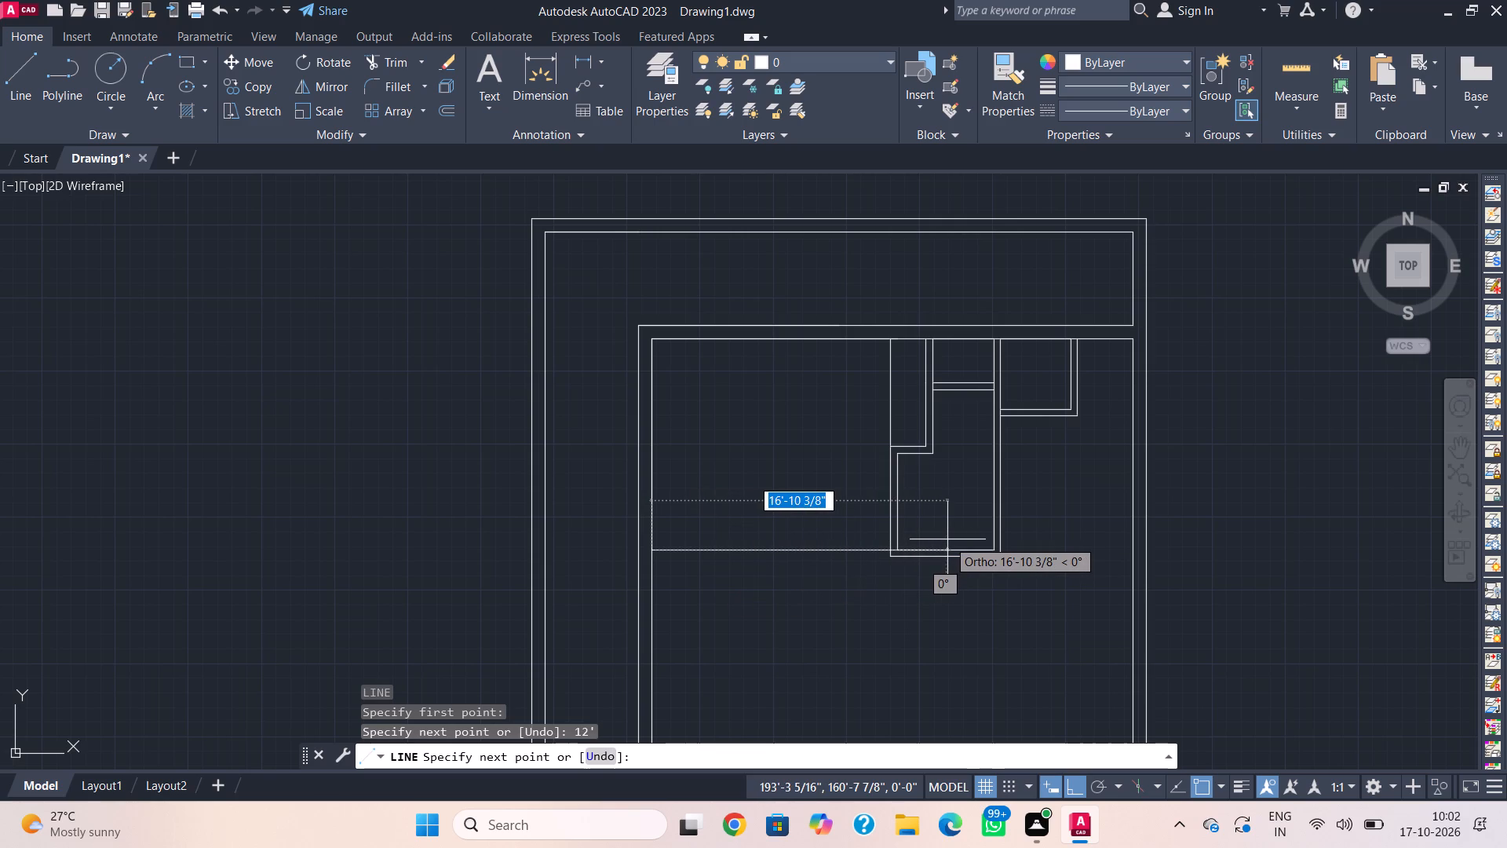
key(1)
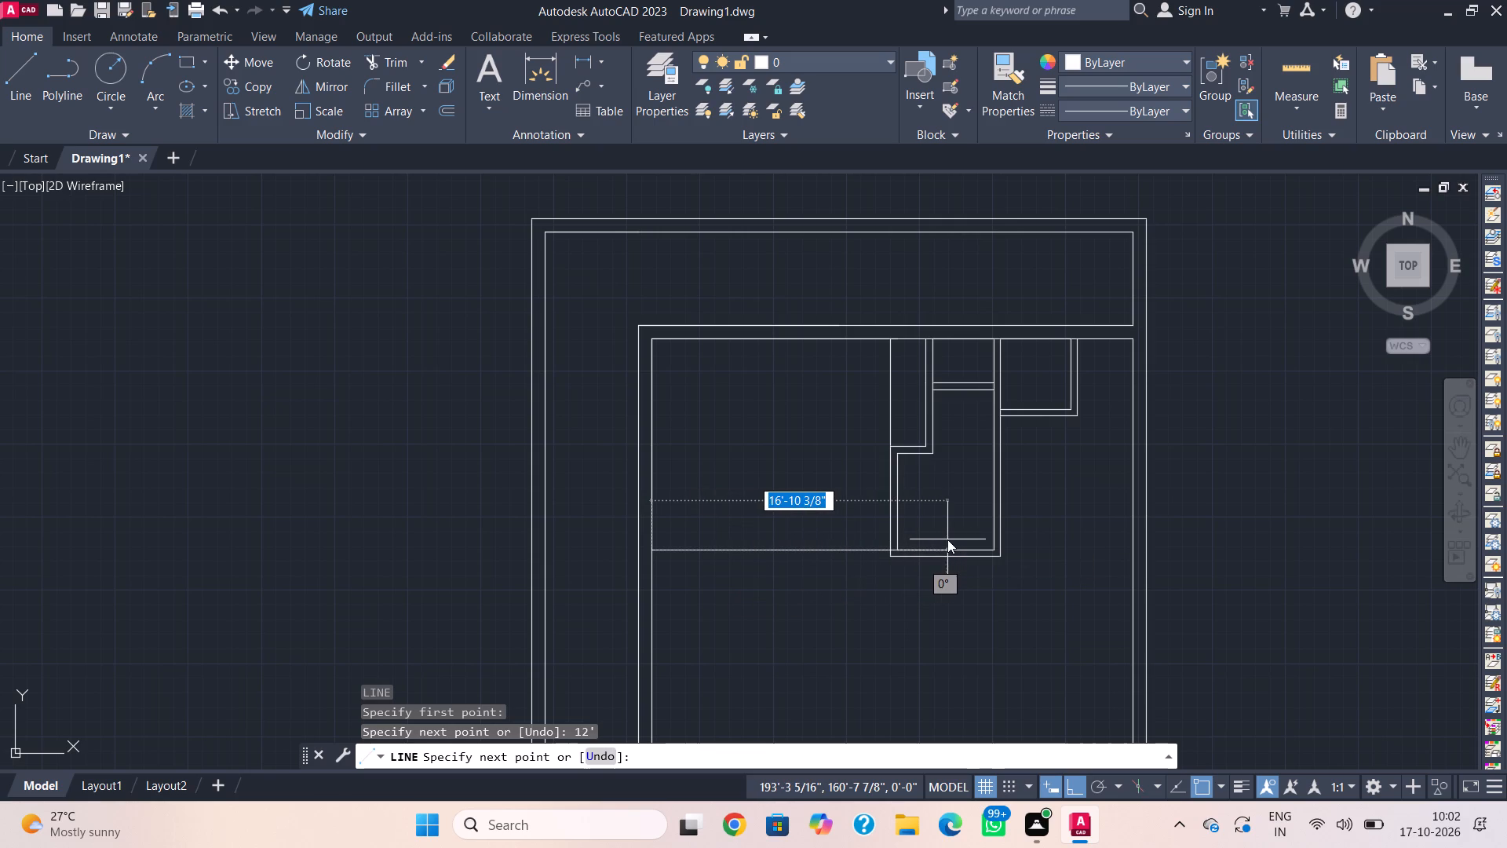
text(4')
key(Return)
key(Escape)
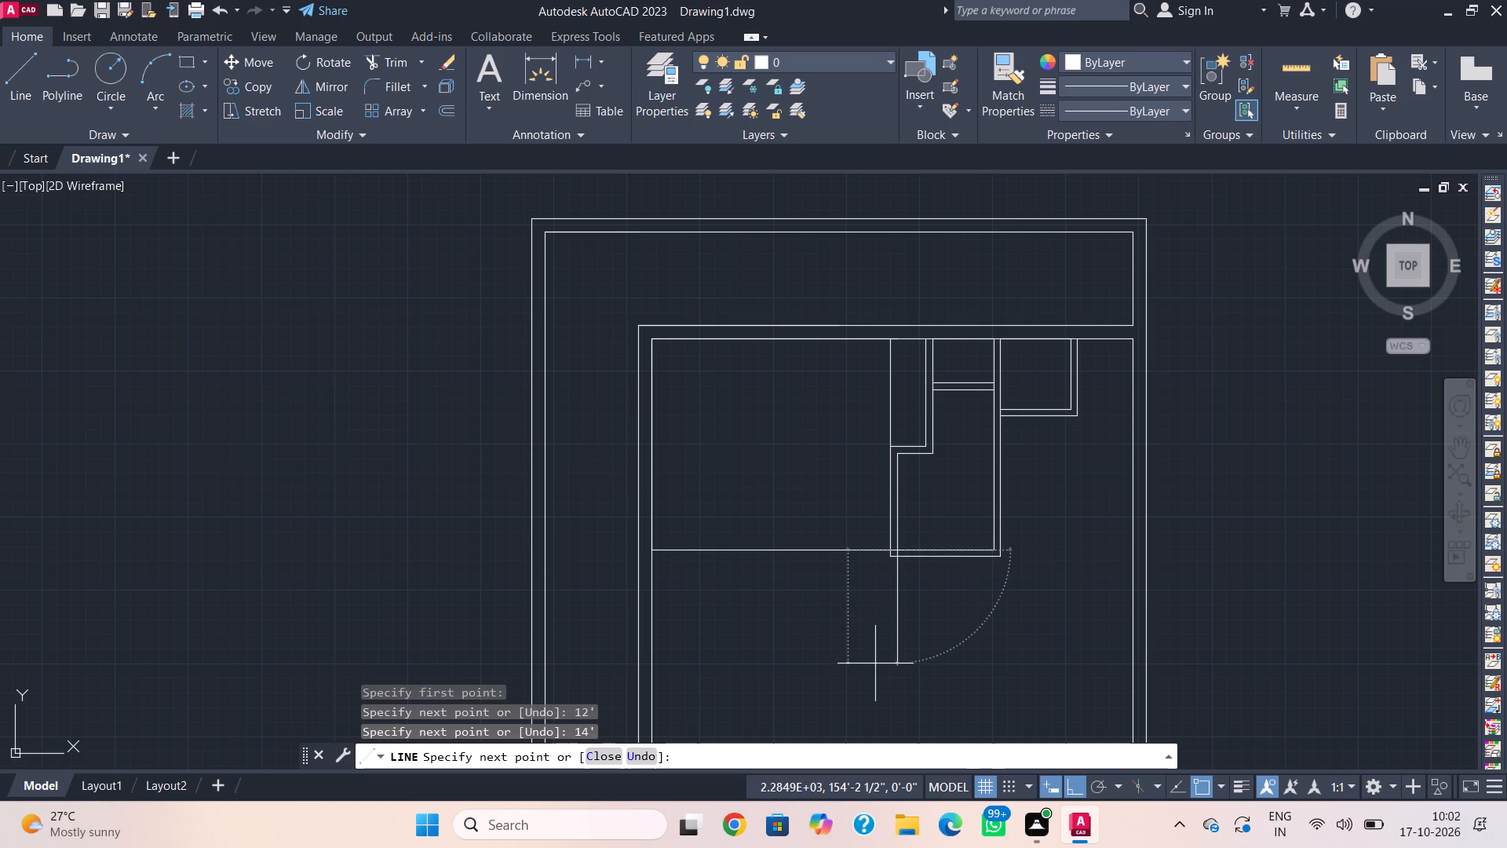
Offset the 14' horizontal line downward by 4 1/2" to form the room's bottom partition wall.
text(o)
key(space)
key(space)
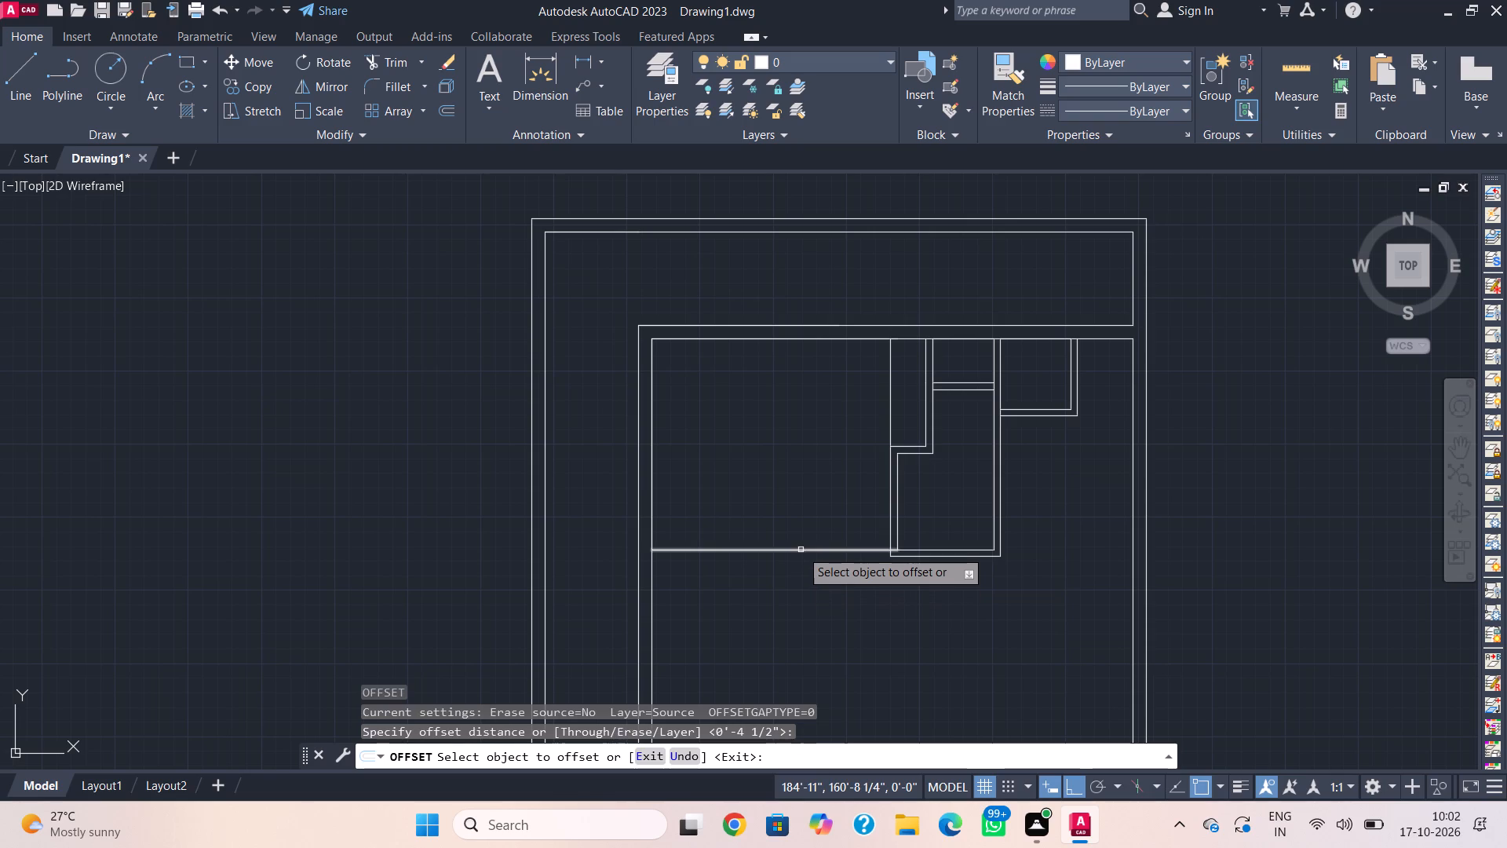
click(801, 550)
click(805, 609)
key(Escape)
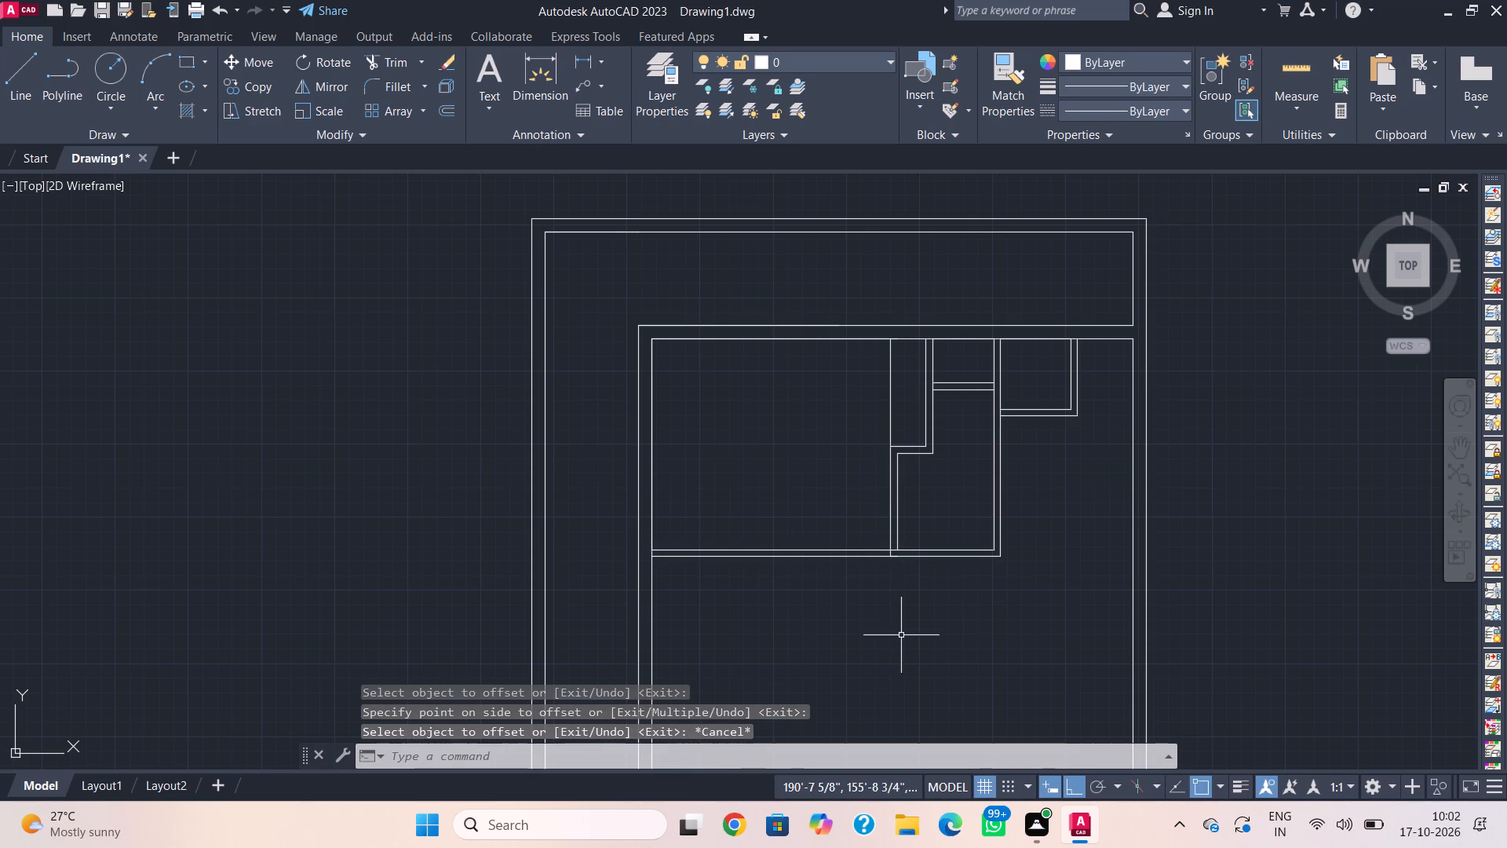
Start a line where the room's lower partition line meets the left wall's inner line.
middle_drag(911, 638, 943, 535)
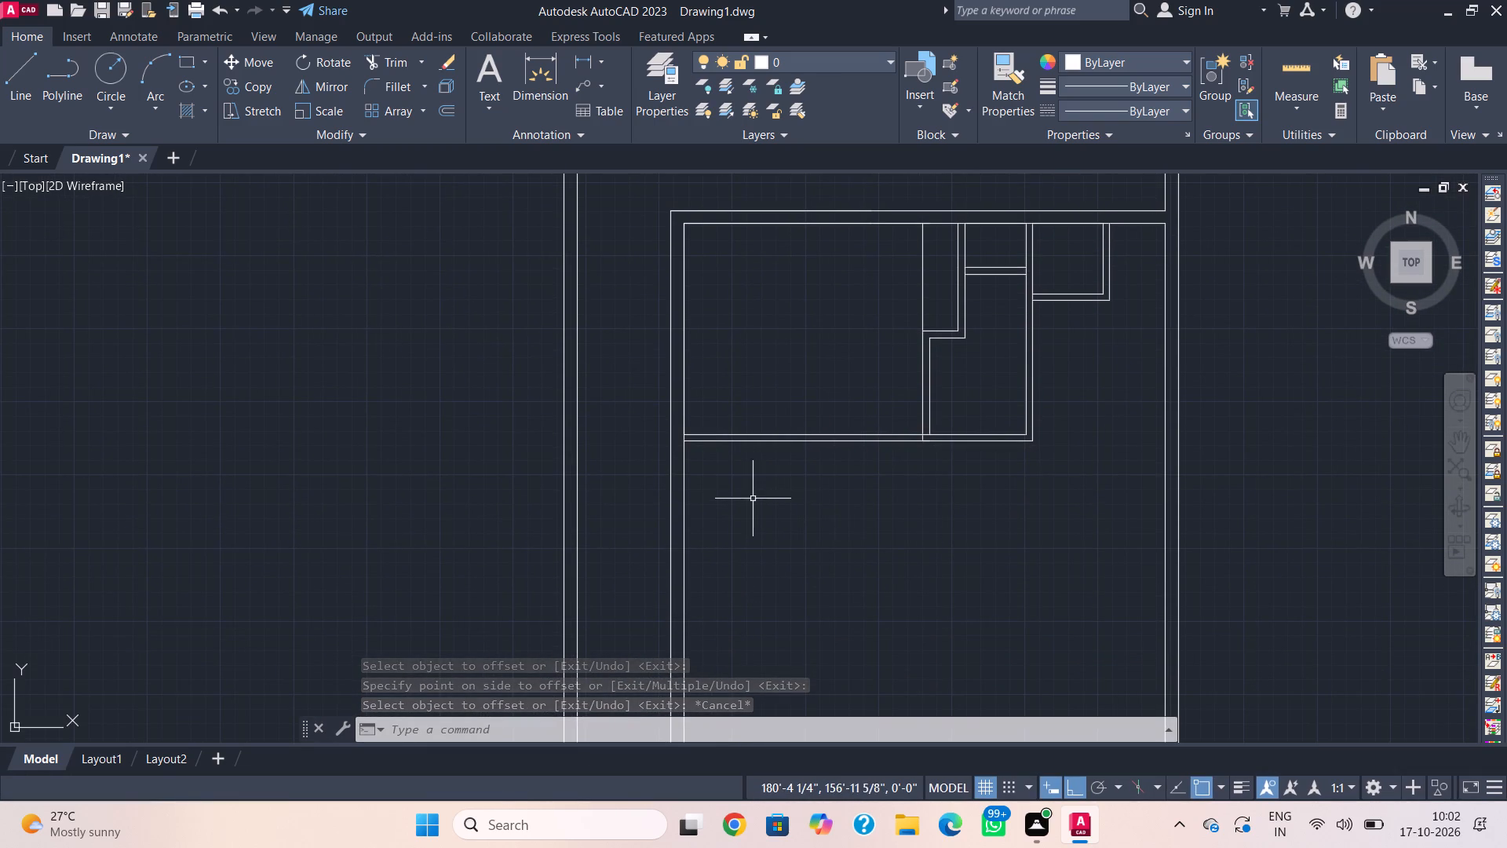
text(l)
key(space)
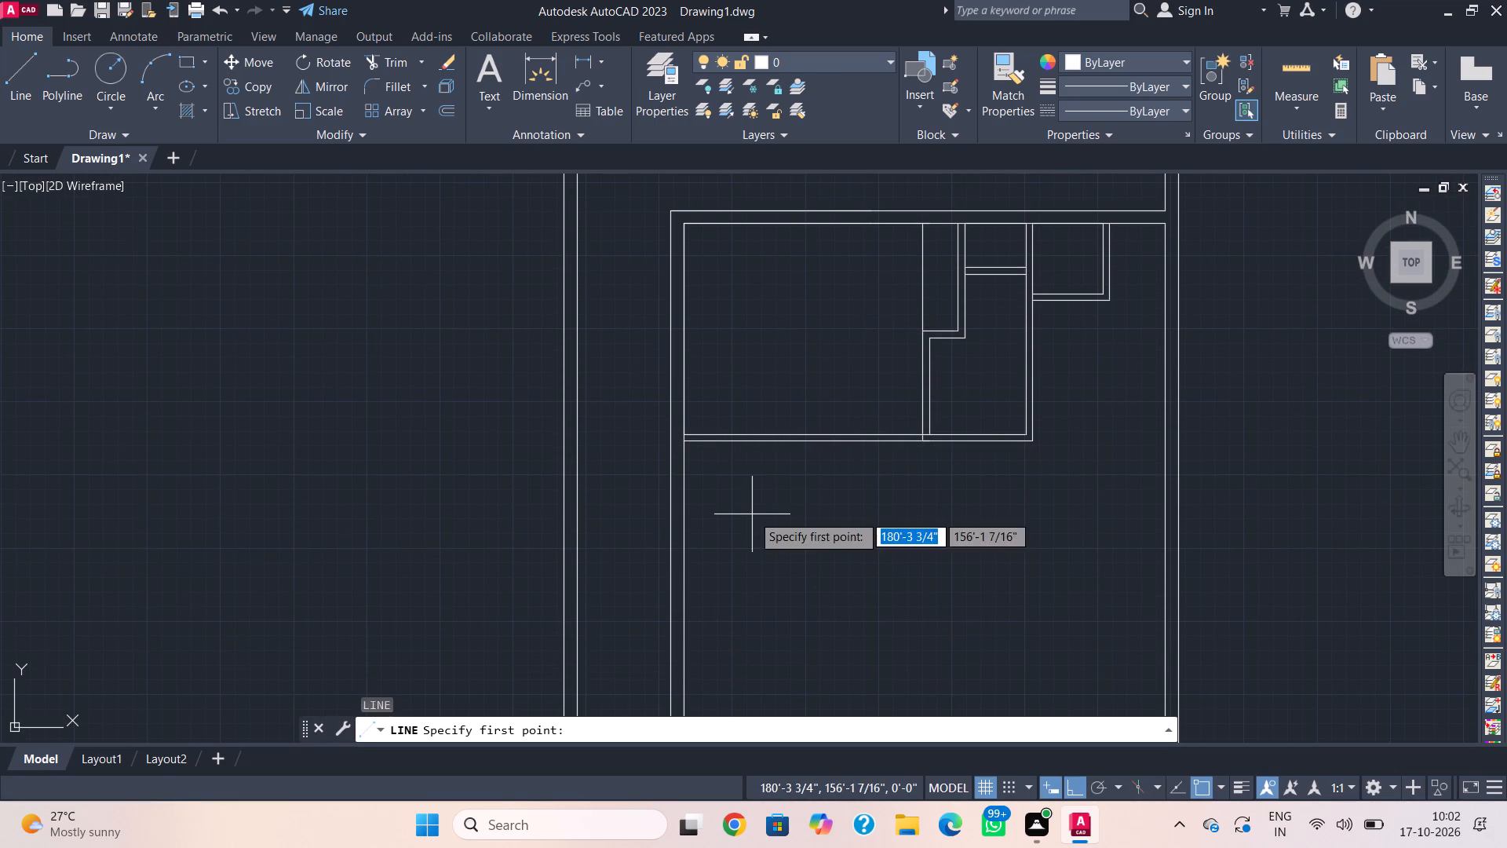
click(685, 443)
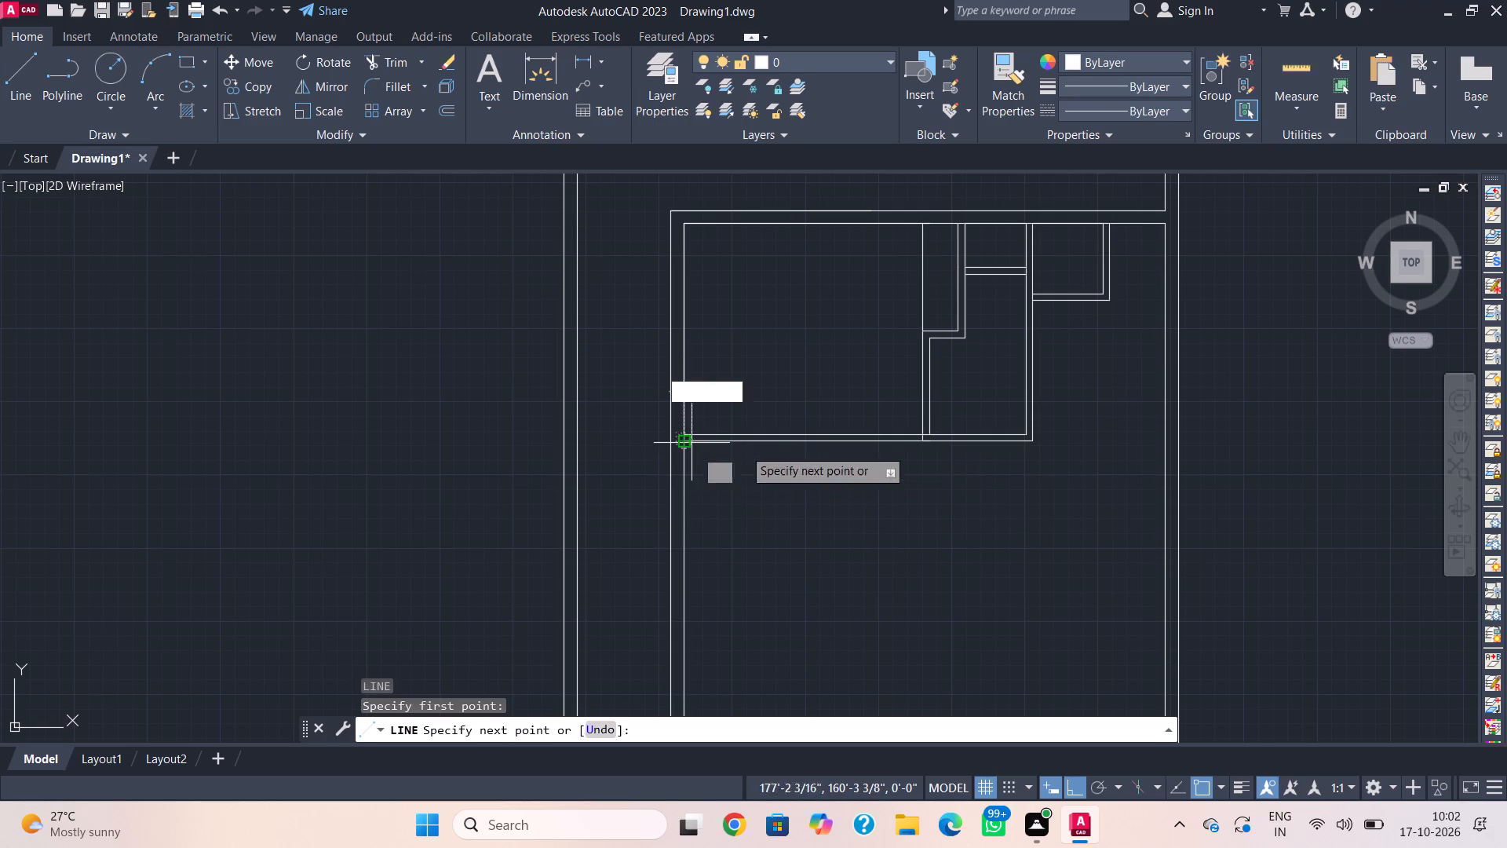
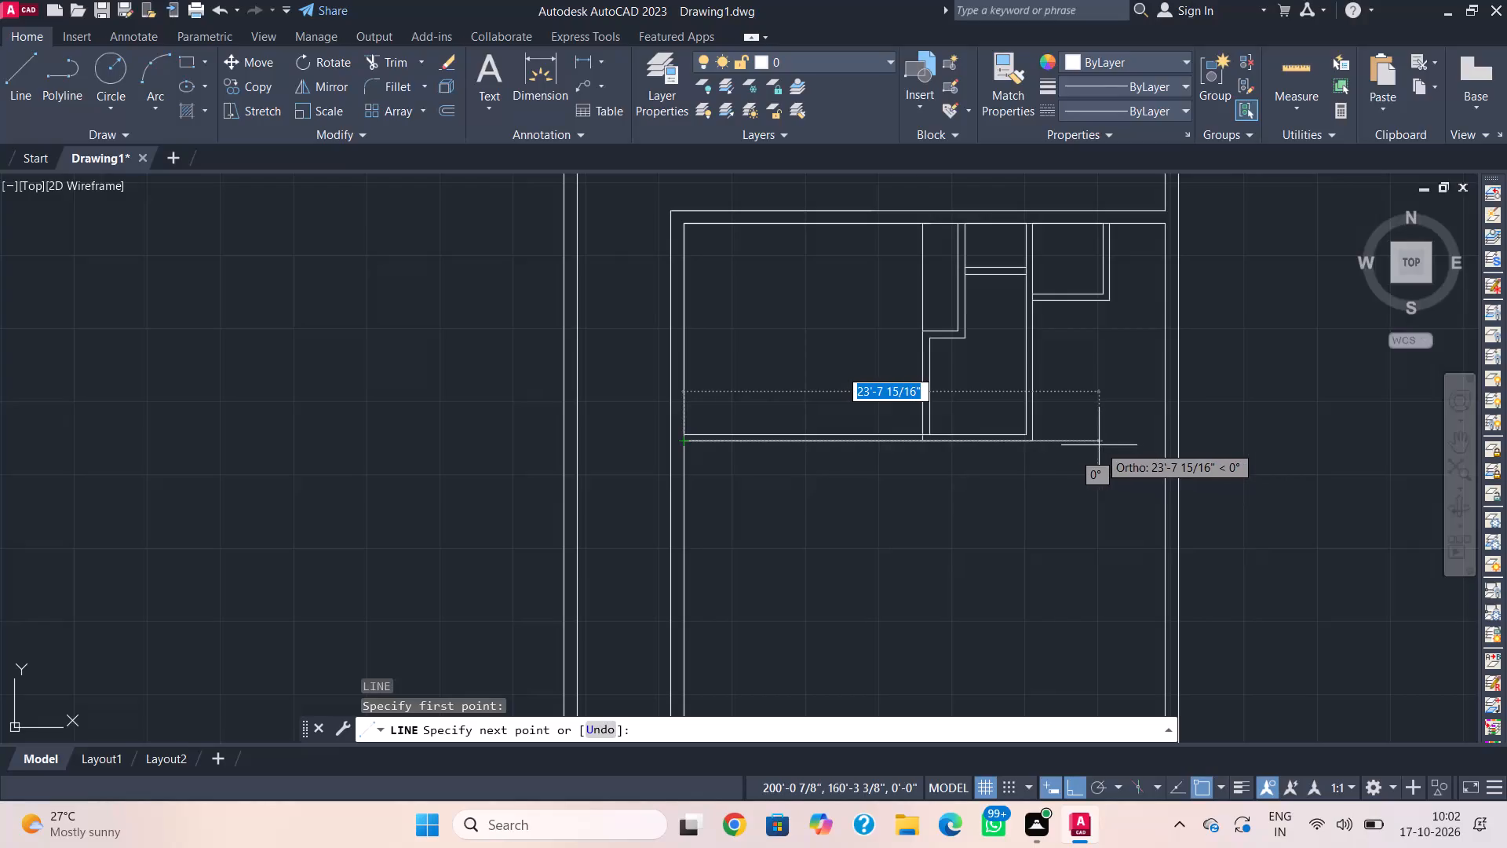
Draw the lower room's outline from the started point: 18' right, 14'6" down, and 18' back left to the wall.
text(18)
key(apostrophe)
key(Return)
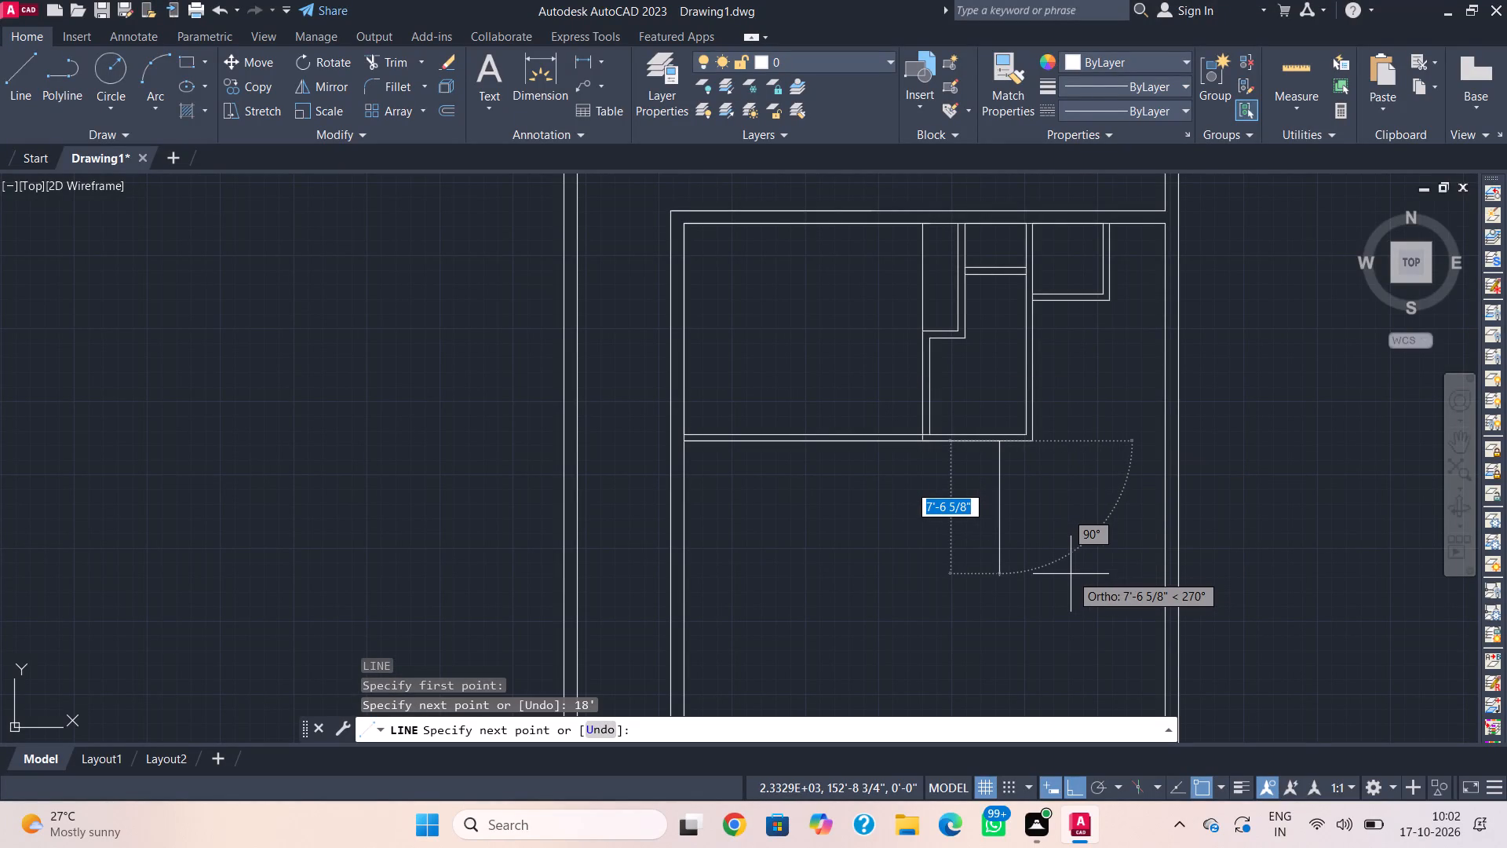
text(14')
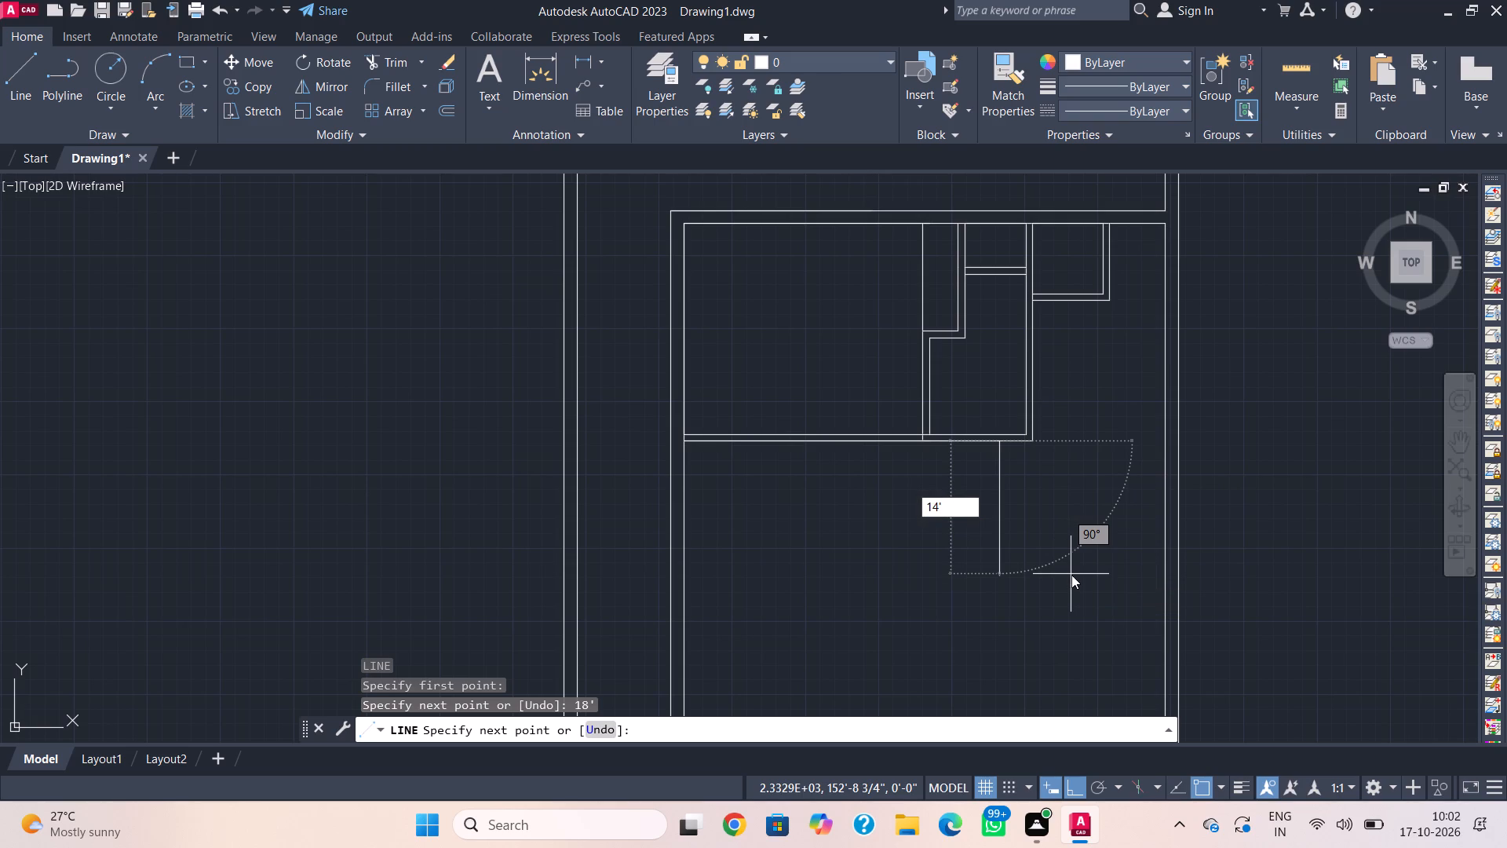
key(6)
key(shift+quotedbl)
key(Return)
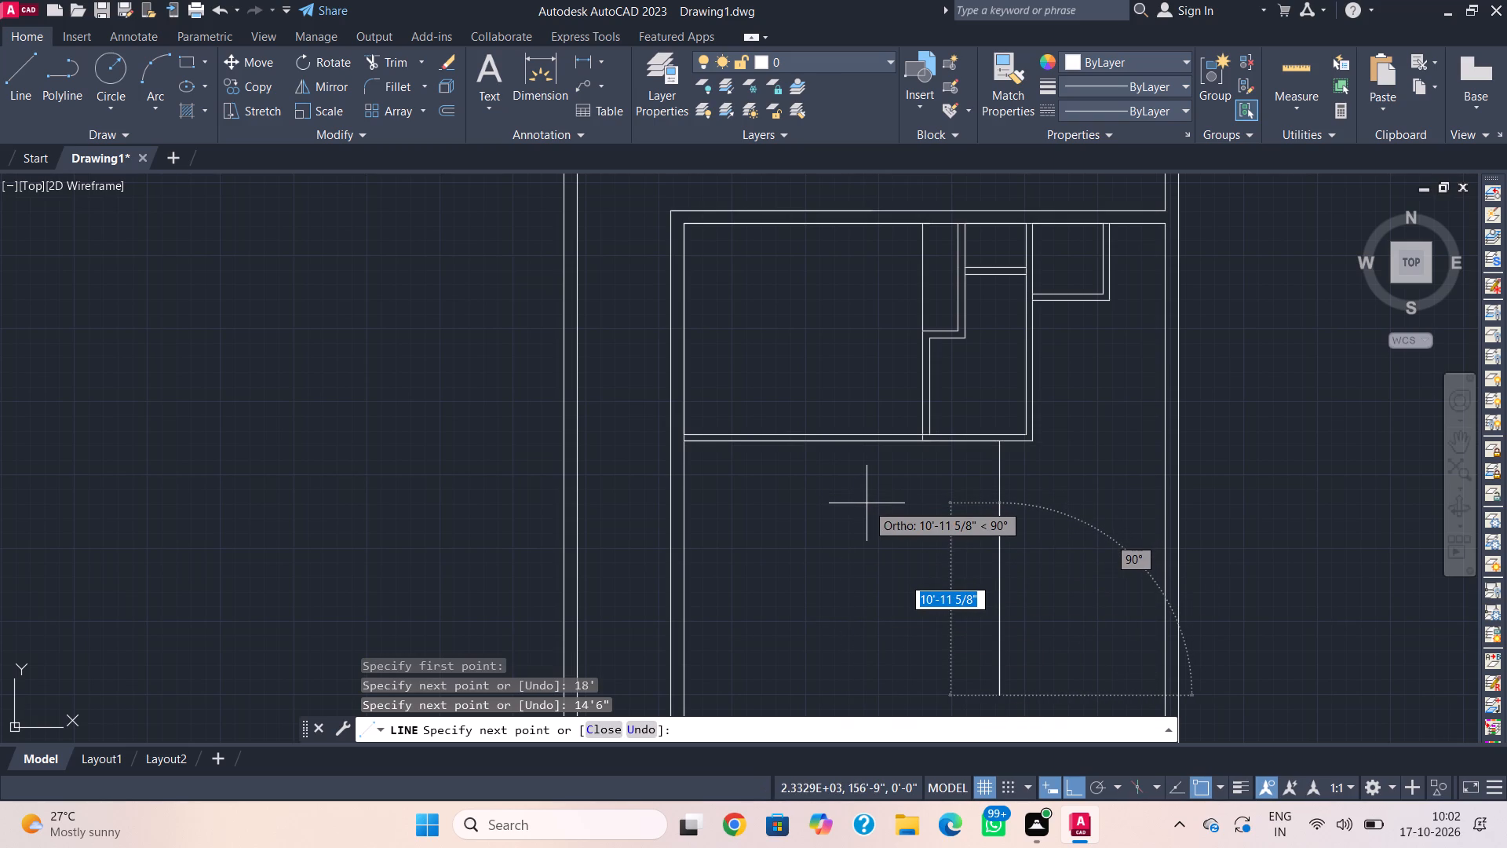
scroll(868, 478, down, 1)
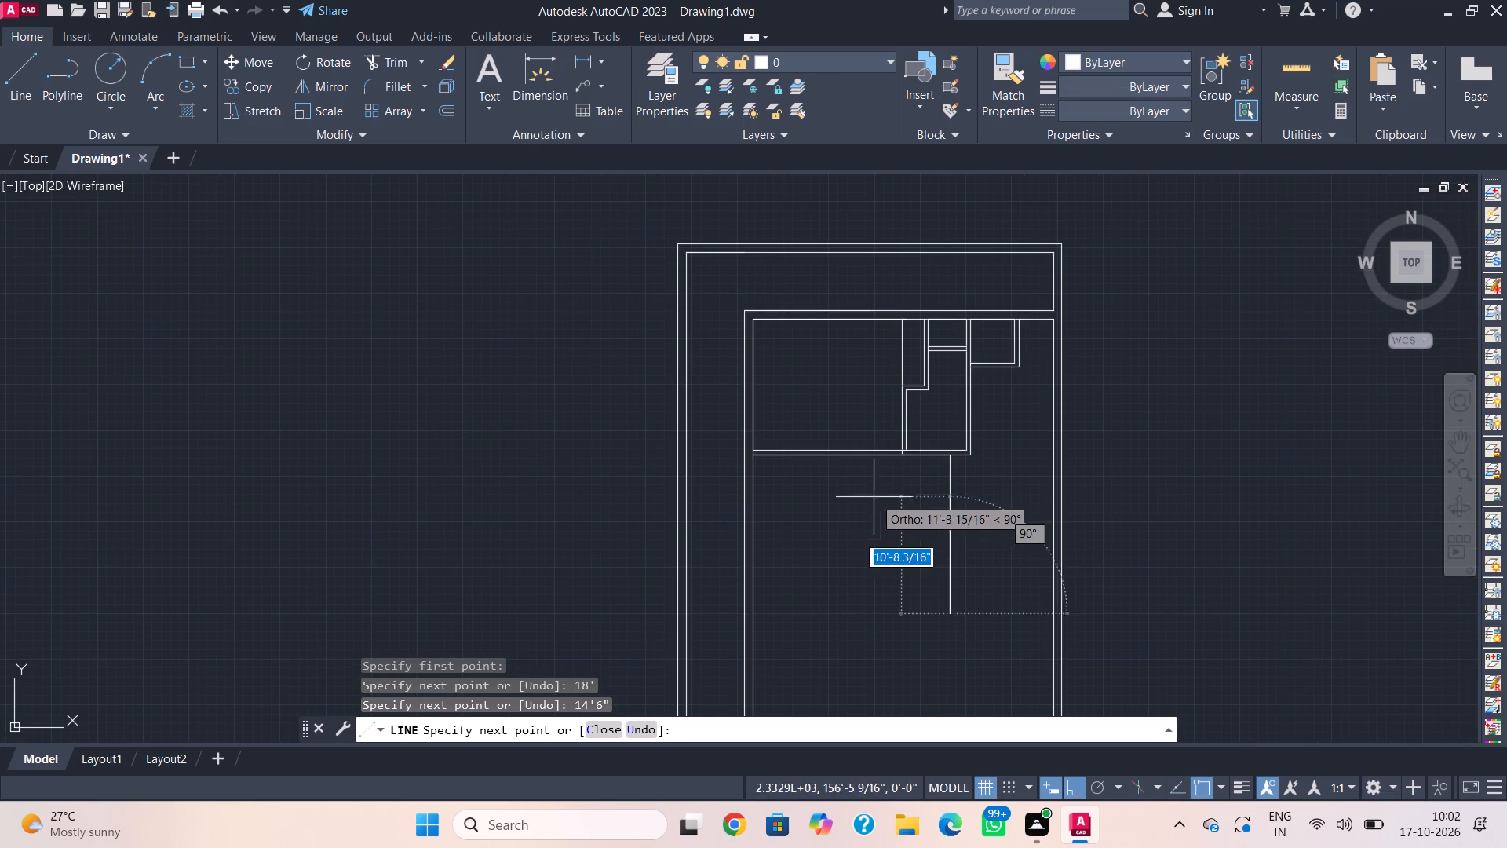
middle_drag(902, 519, 910, 495)
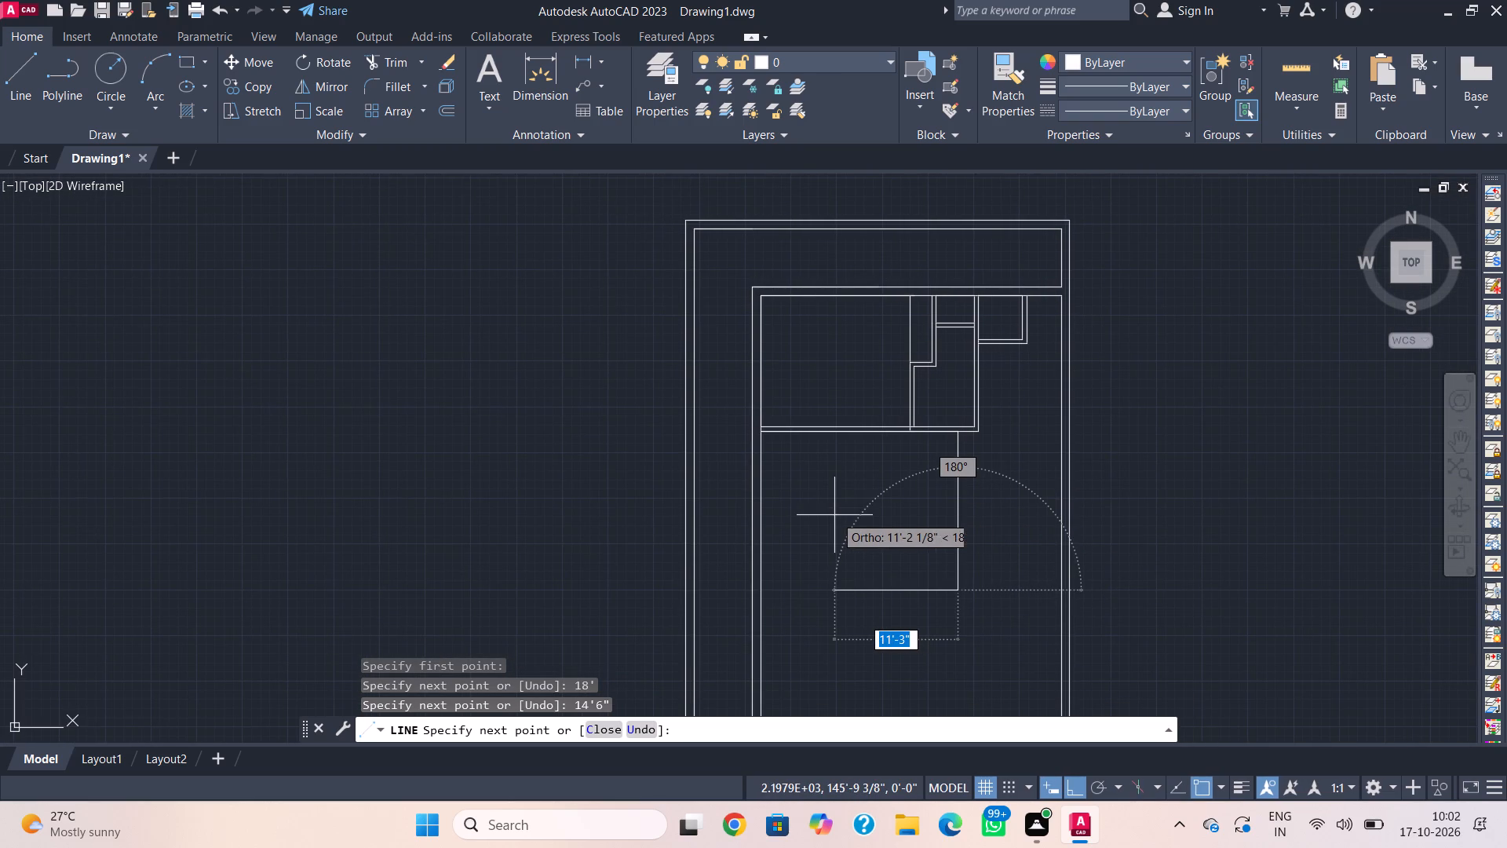
text(18)
key(apostrophe)
key(Return)
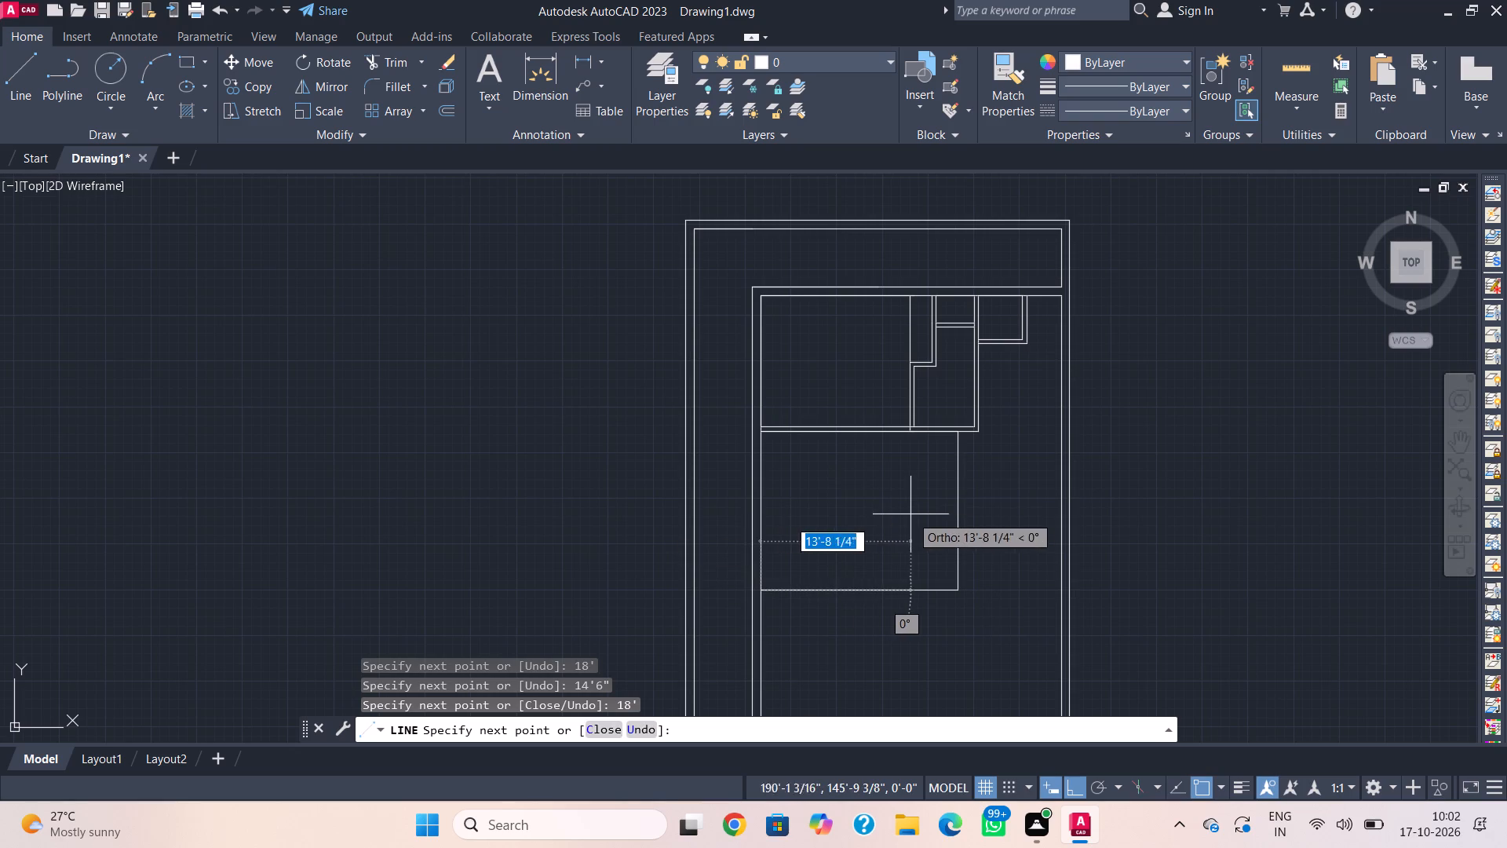
key(Escape)
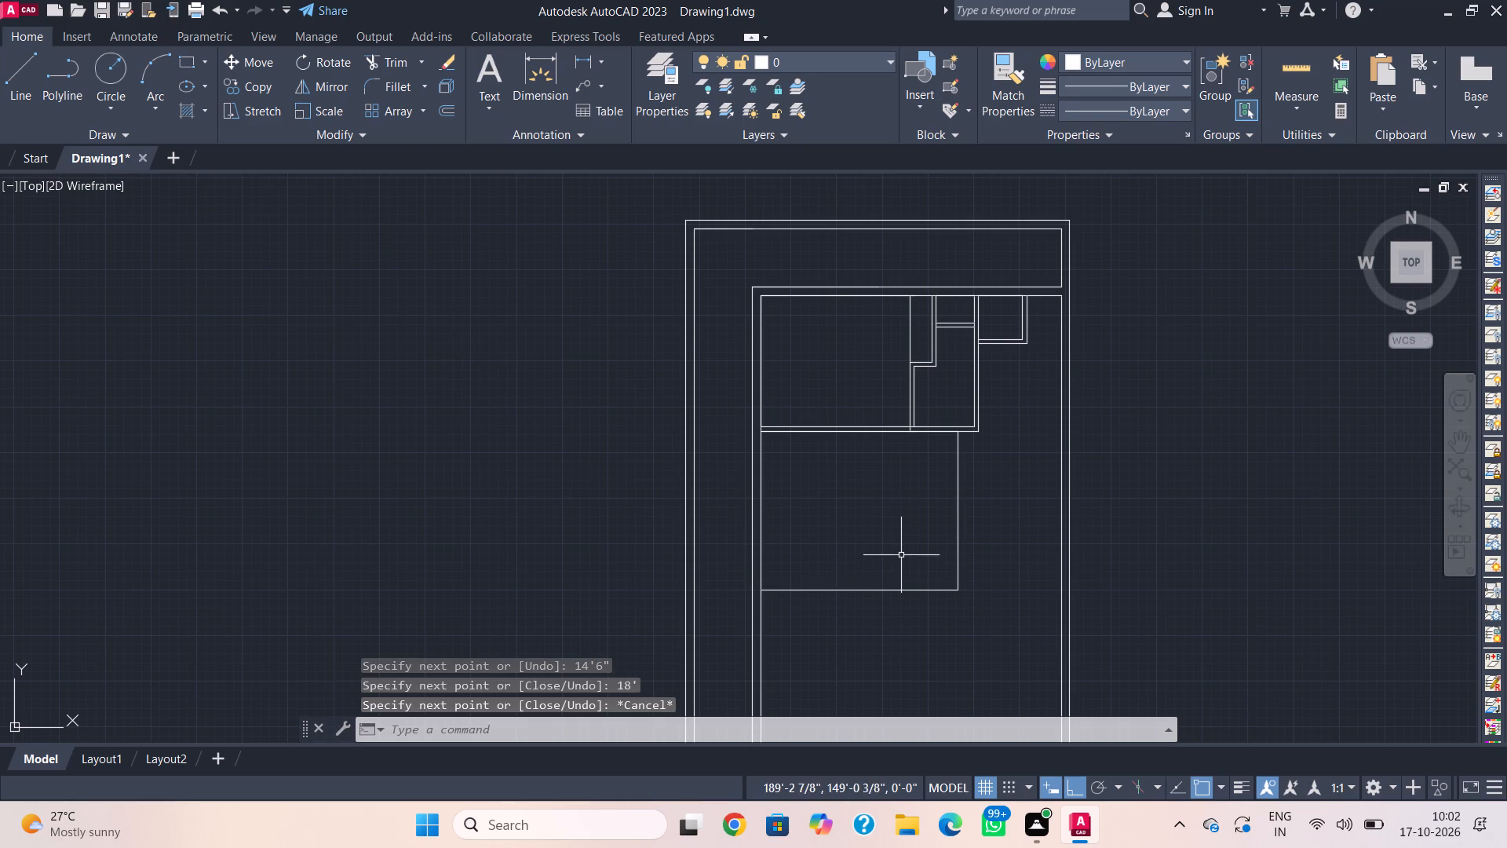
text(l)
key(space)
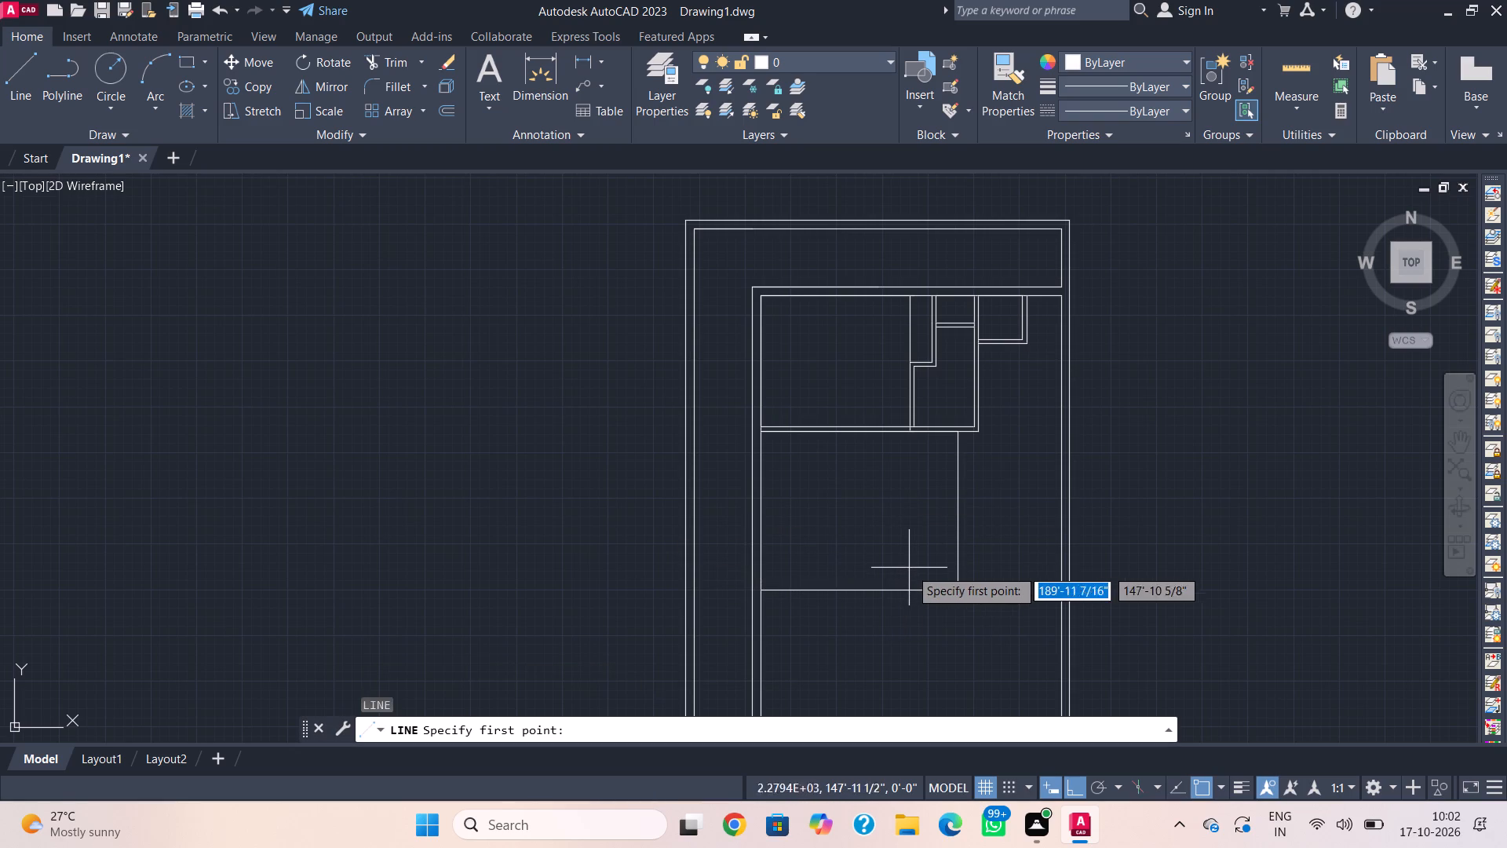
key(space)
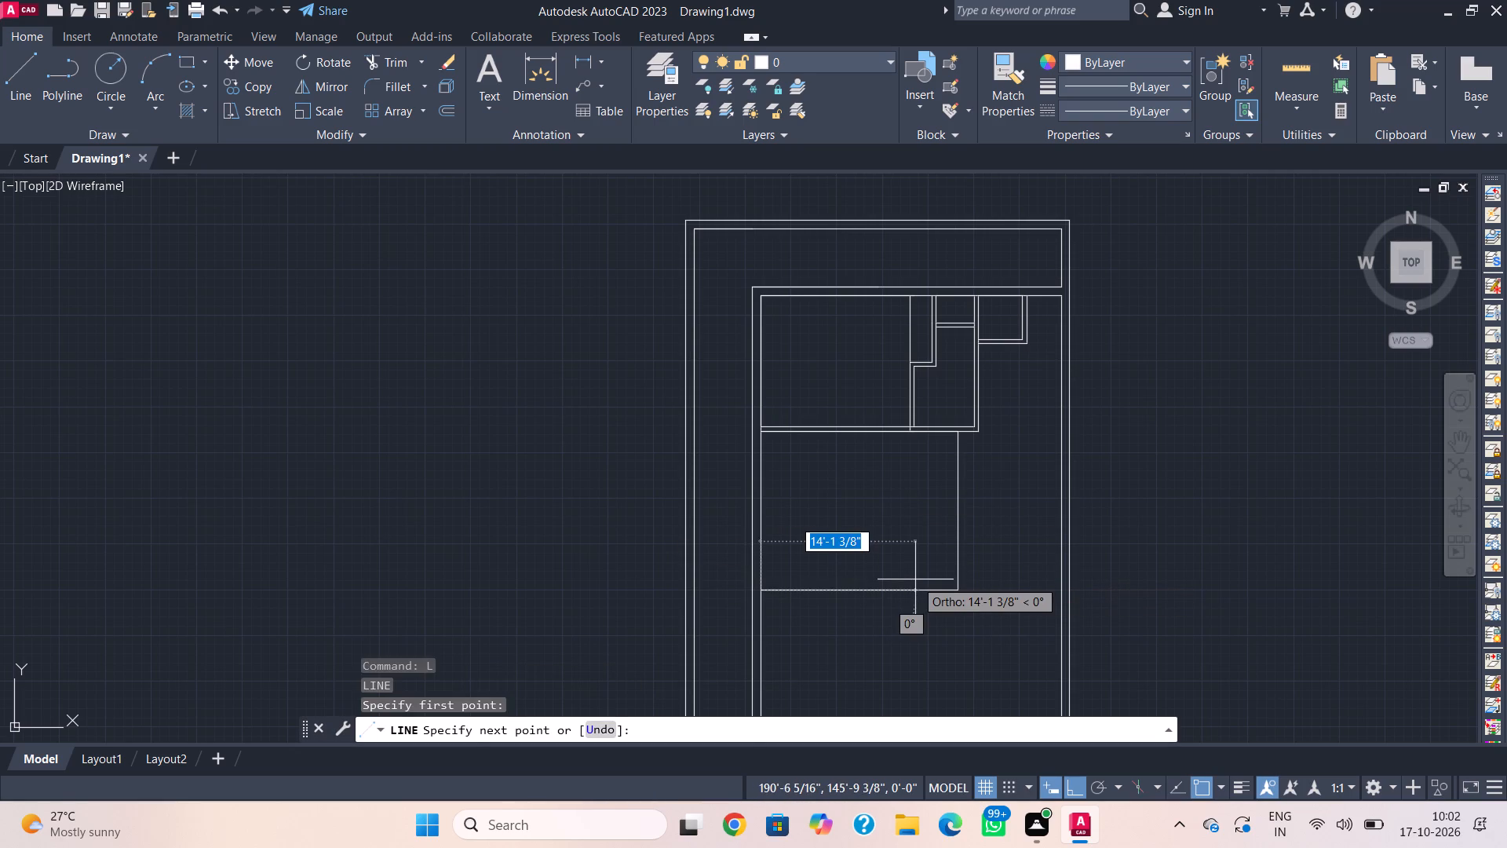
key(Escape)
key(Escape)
Offset the new room's bottom line downward and its right line outward by 4 1/2" to form the partition walls.
text(o)
key(space)
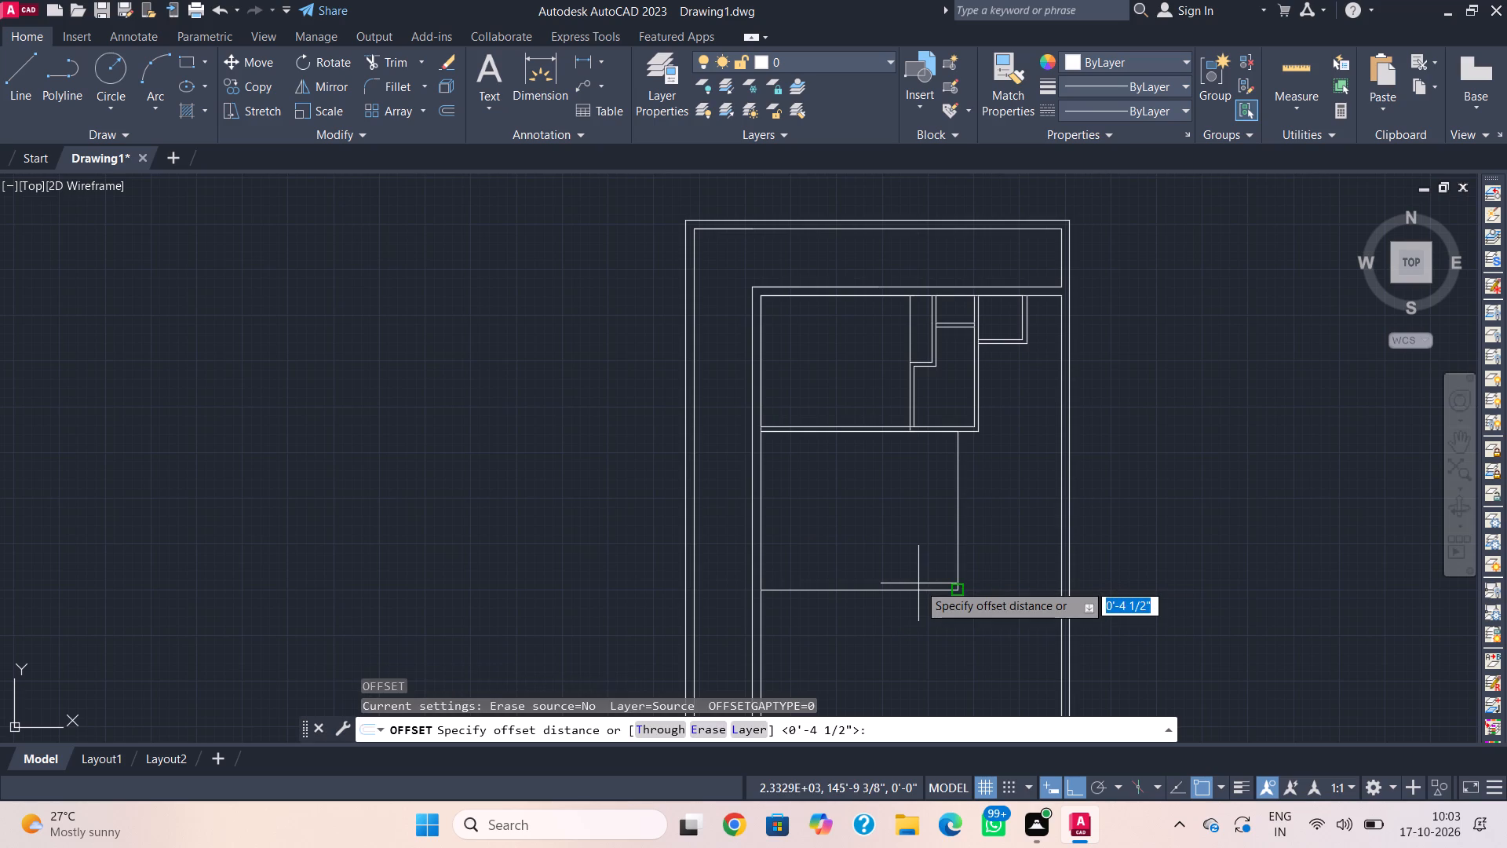
key(space)
click(922, 590)
click(925, 612)
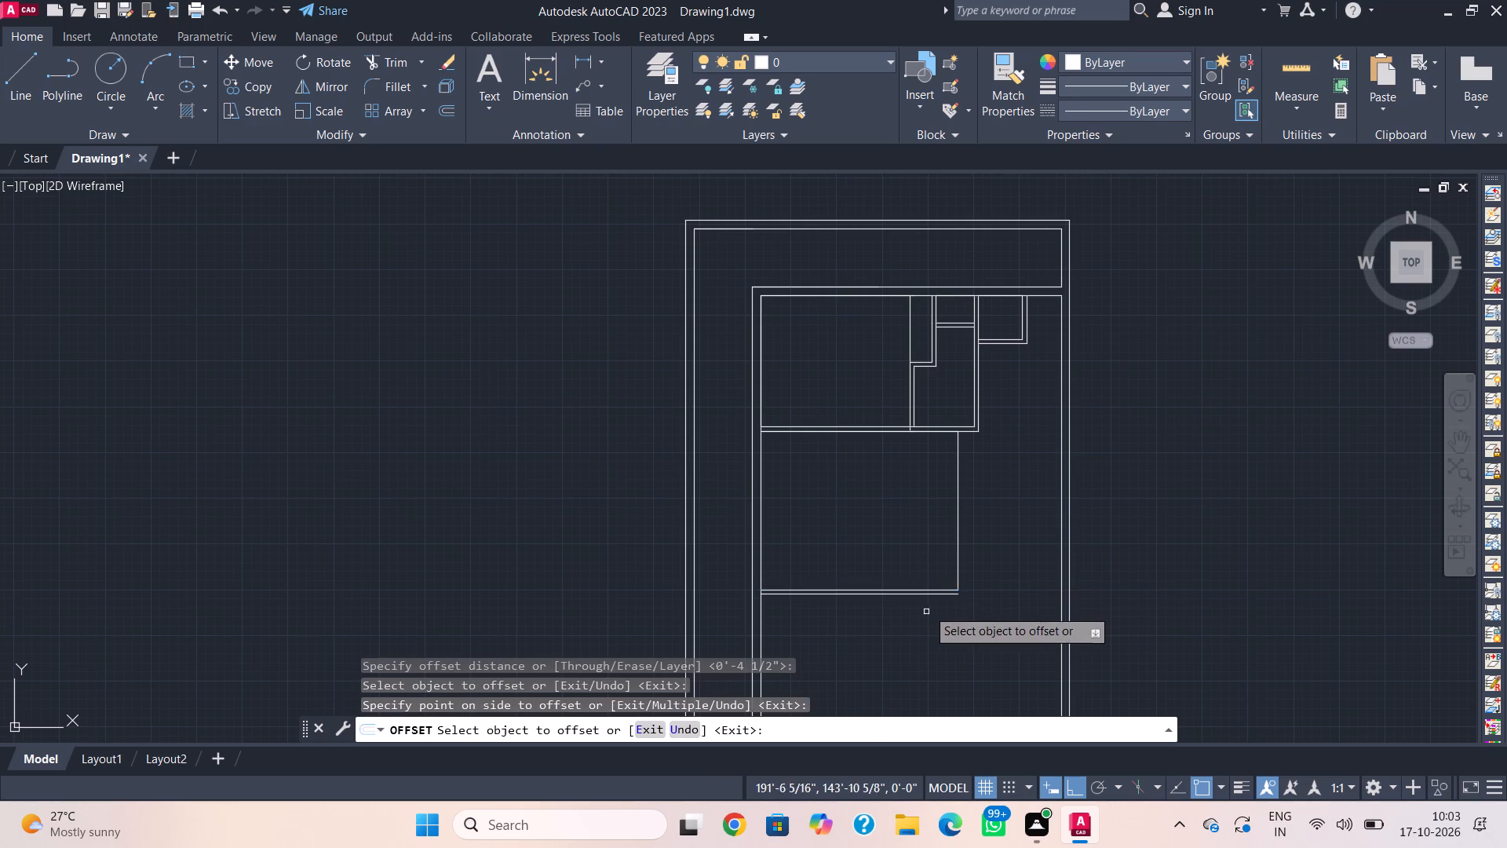
click(958, 555)
click(977, 561)
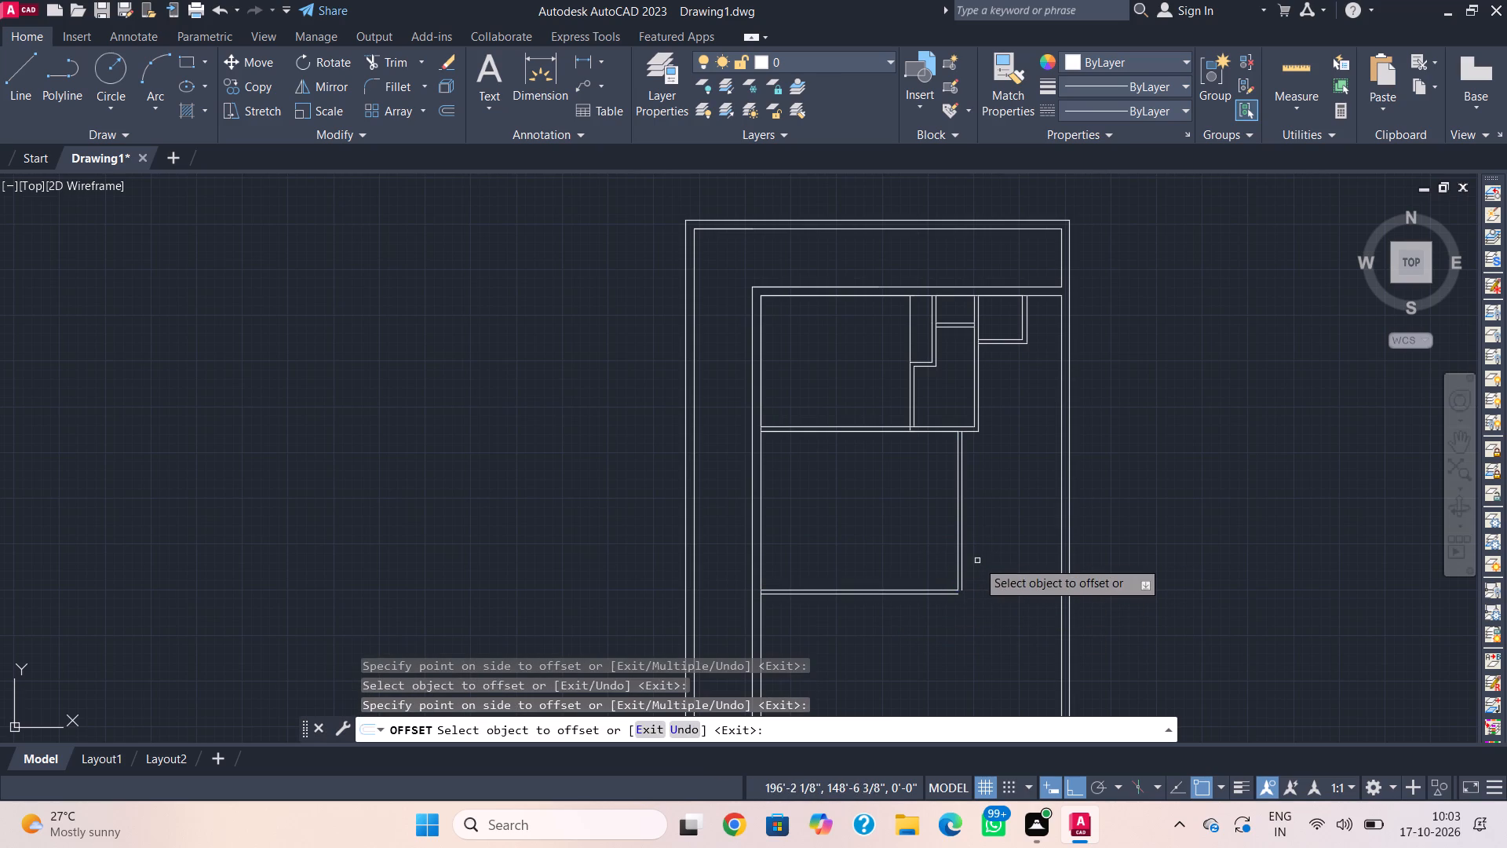
key(Escape)
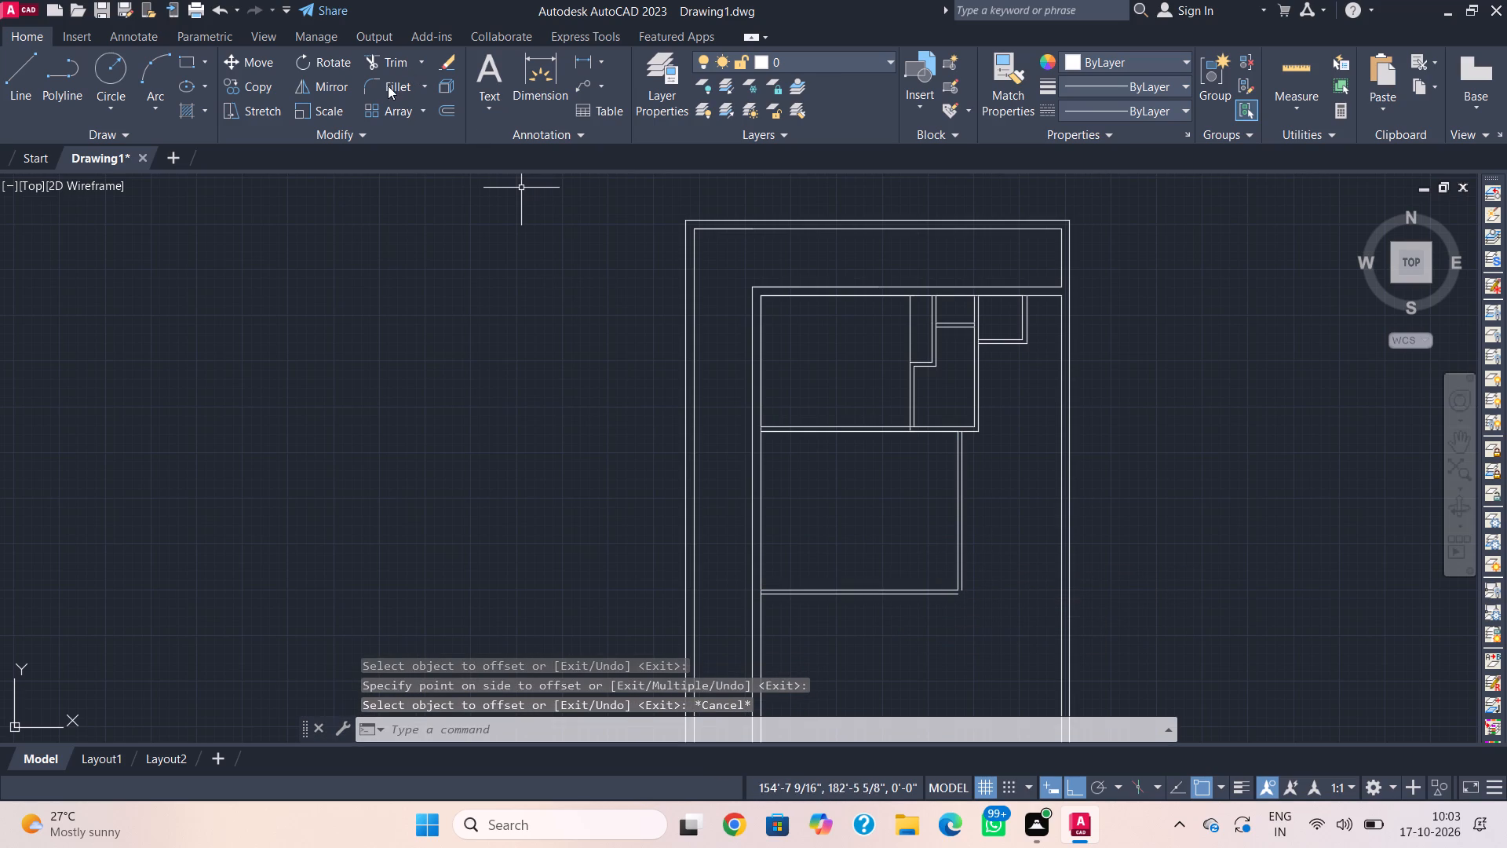
Fillet the new room's offset bottom and right lines to close the outer wall corner.
click(388, 86)
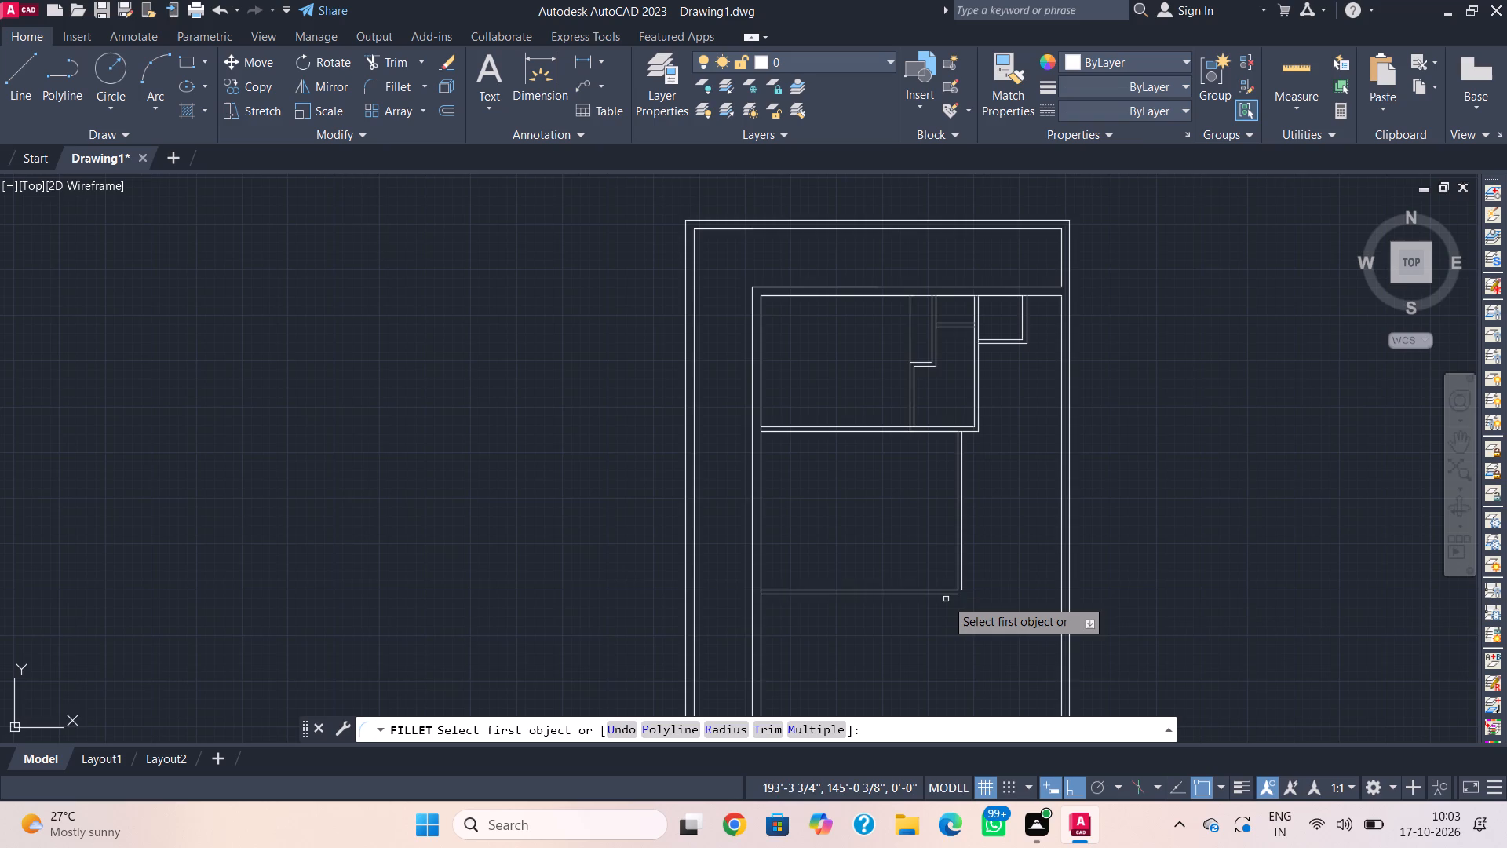
scroll(946, 599, up, 2)
click(954, 590)
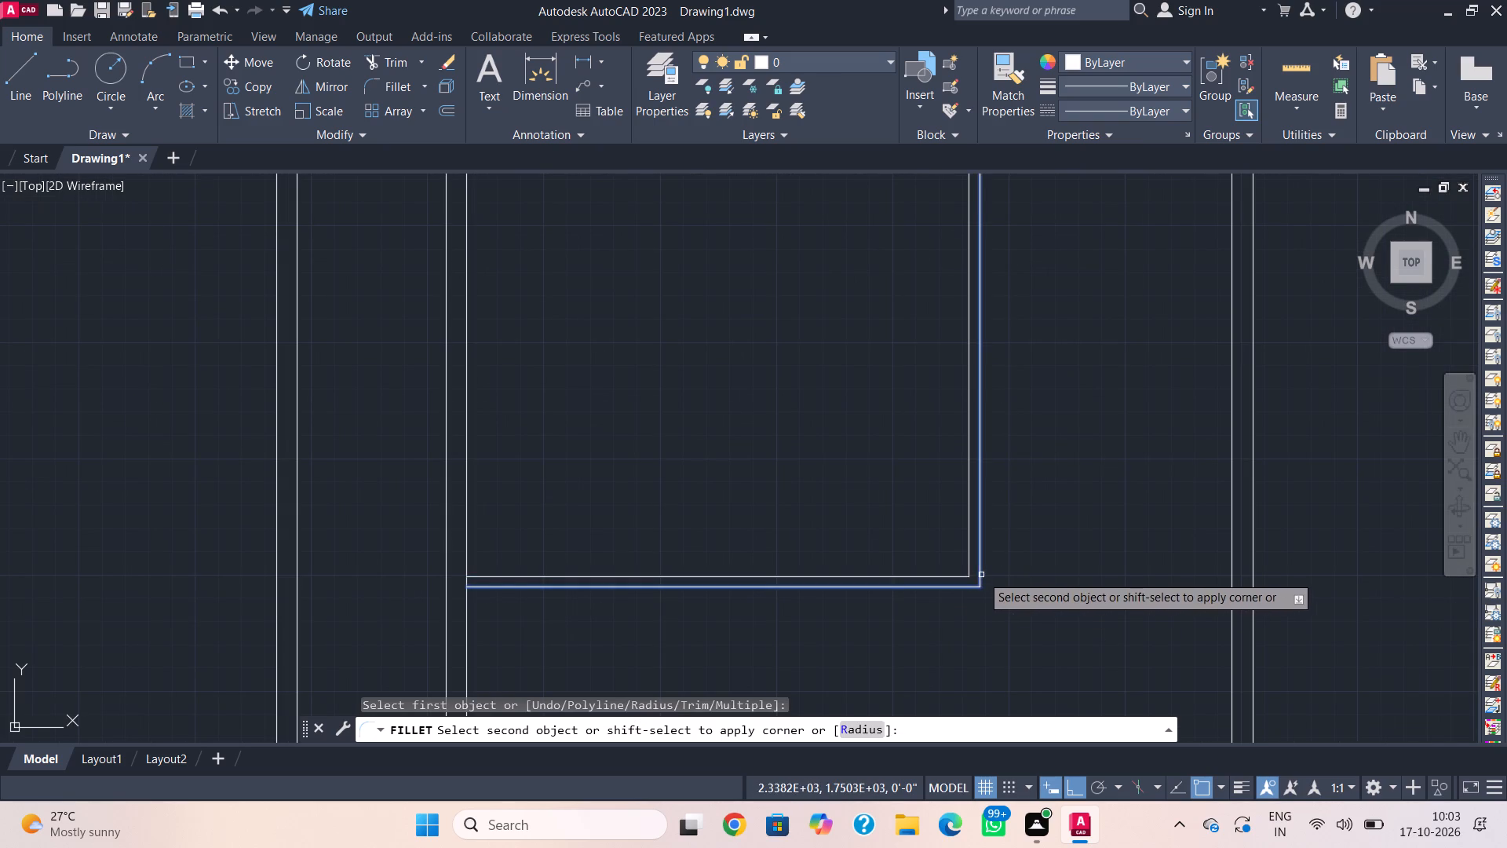
click(981, 575)
key(Escape)
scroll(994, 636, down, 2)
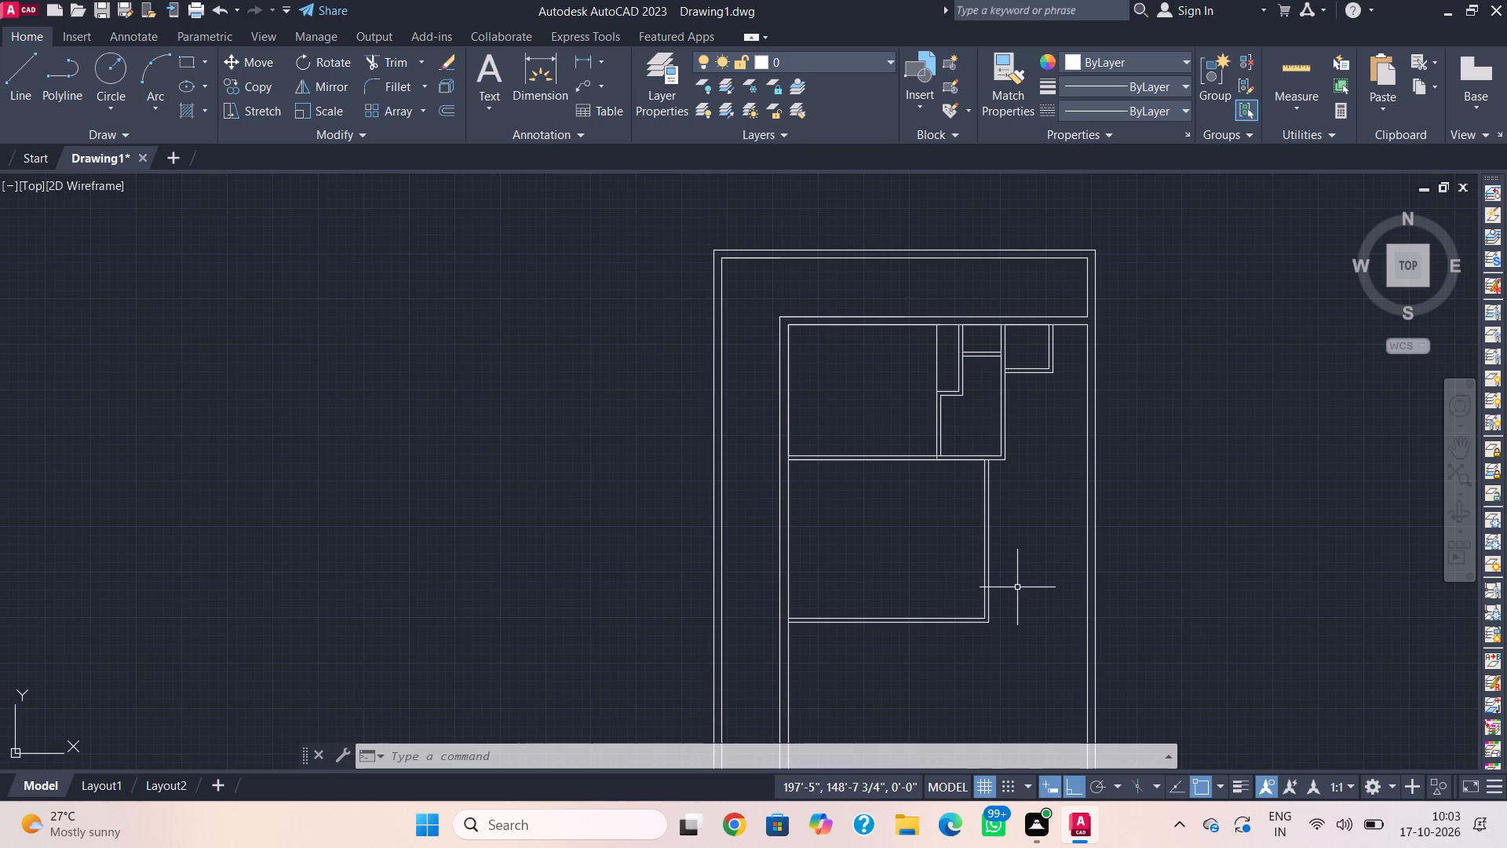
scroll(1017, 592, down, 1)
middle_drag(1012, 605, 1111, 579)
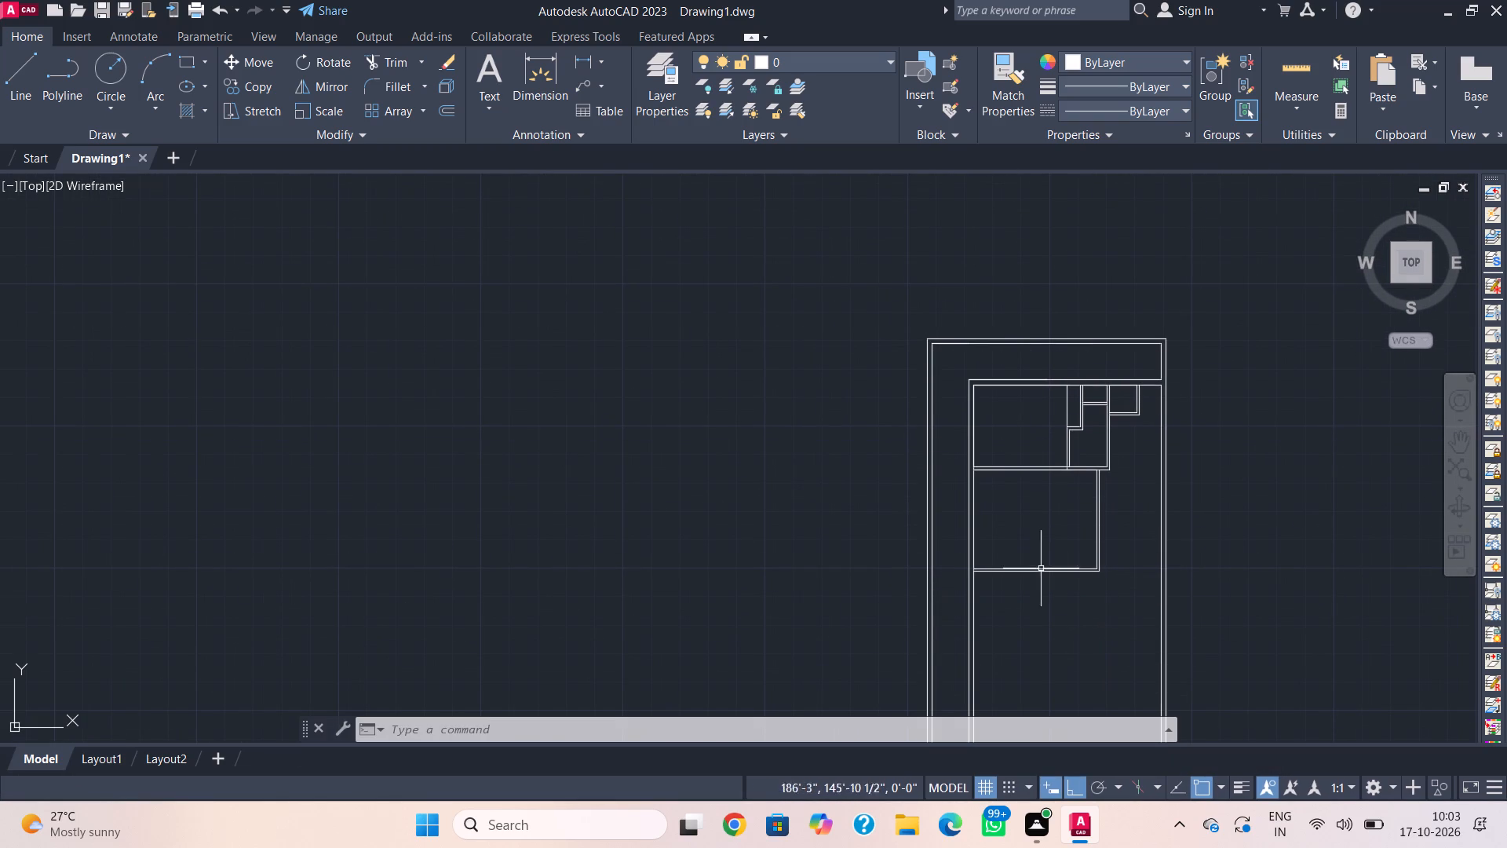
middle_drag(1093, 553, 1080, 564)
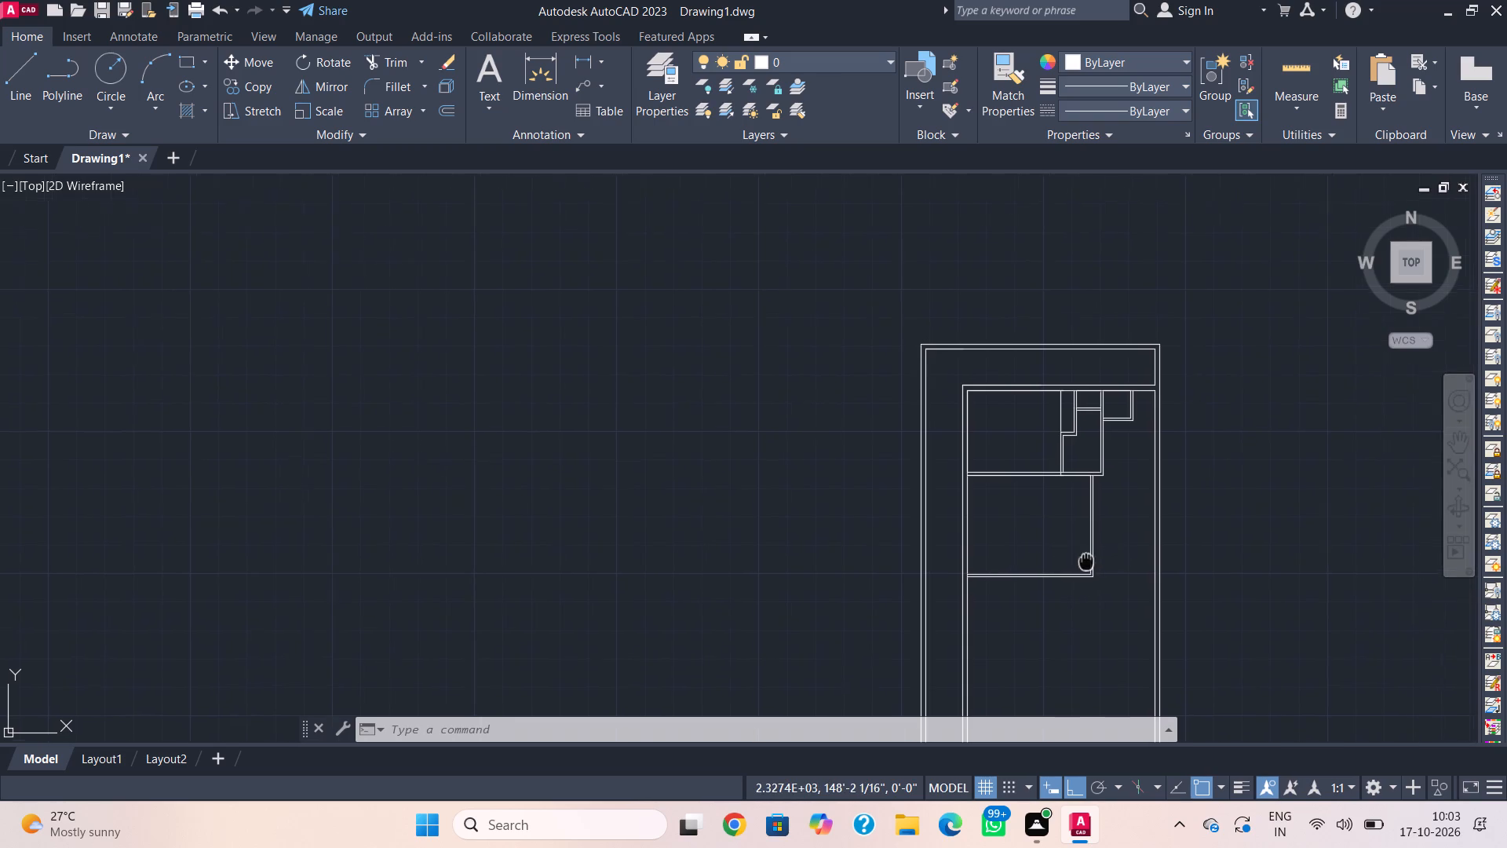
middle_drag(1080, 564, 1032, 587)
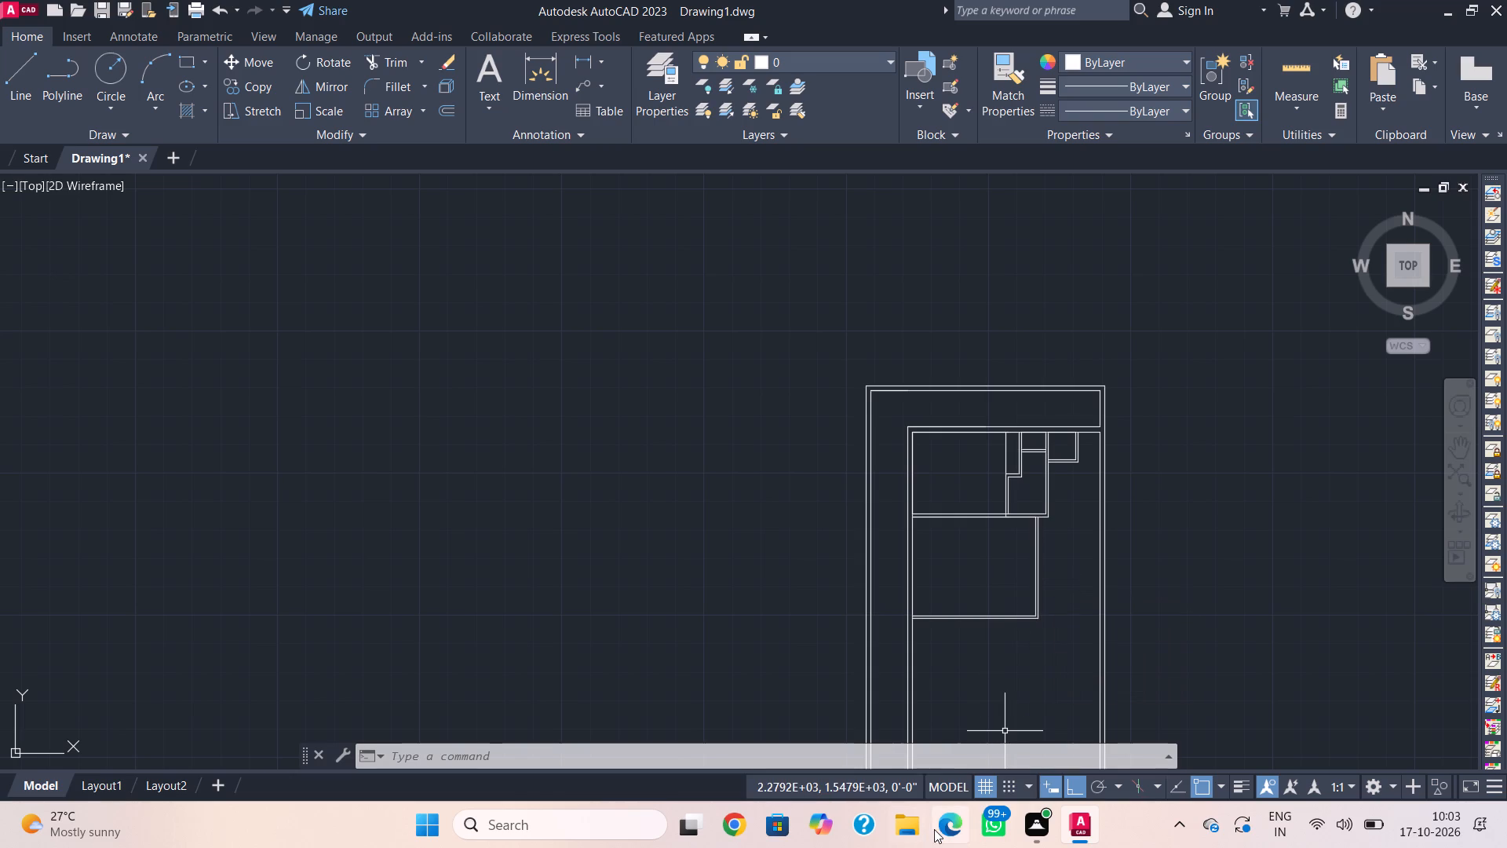
Switch to File Explorer, browse the reference images in the CIVIL DWG folder, and preview a house elevation image.
drag(908, 823, 342, 477)
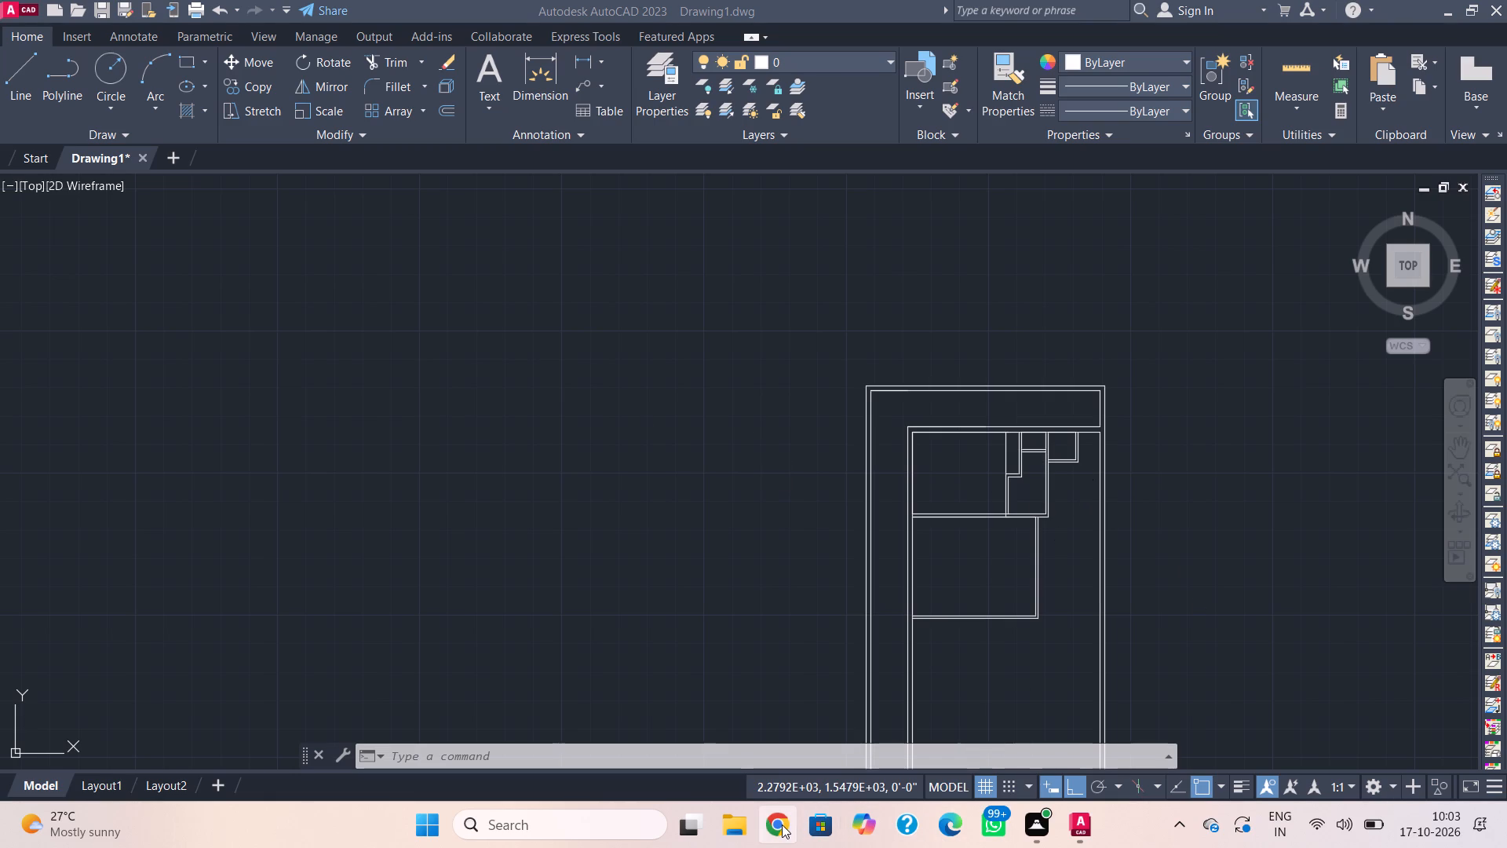
click(731, 827)
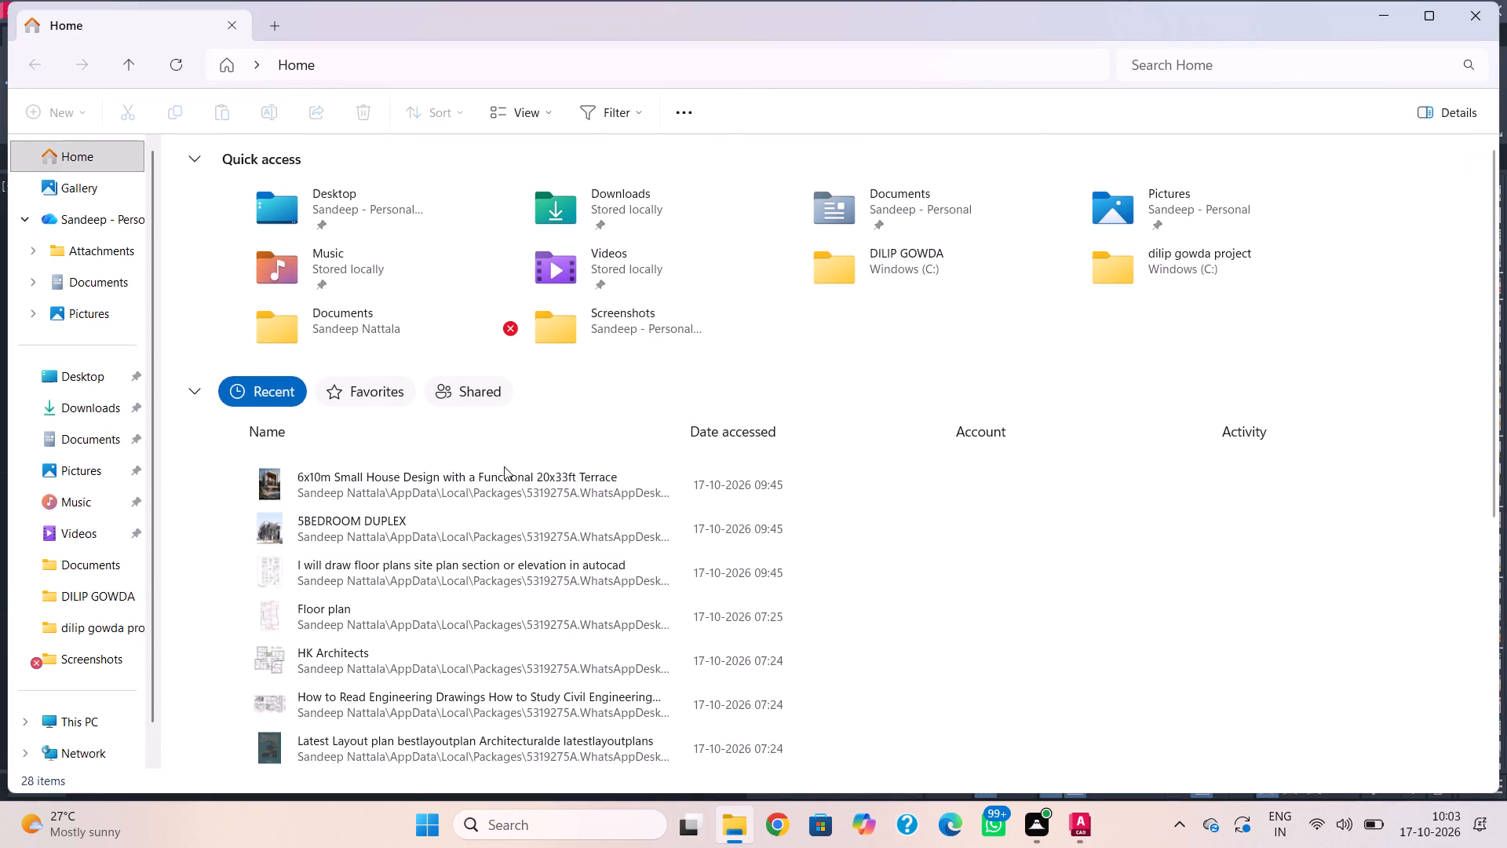
click(596, 566)
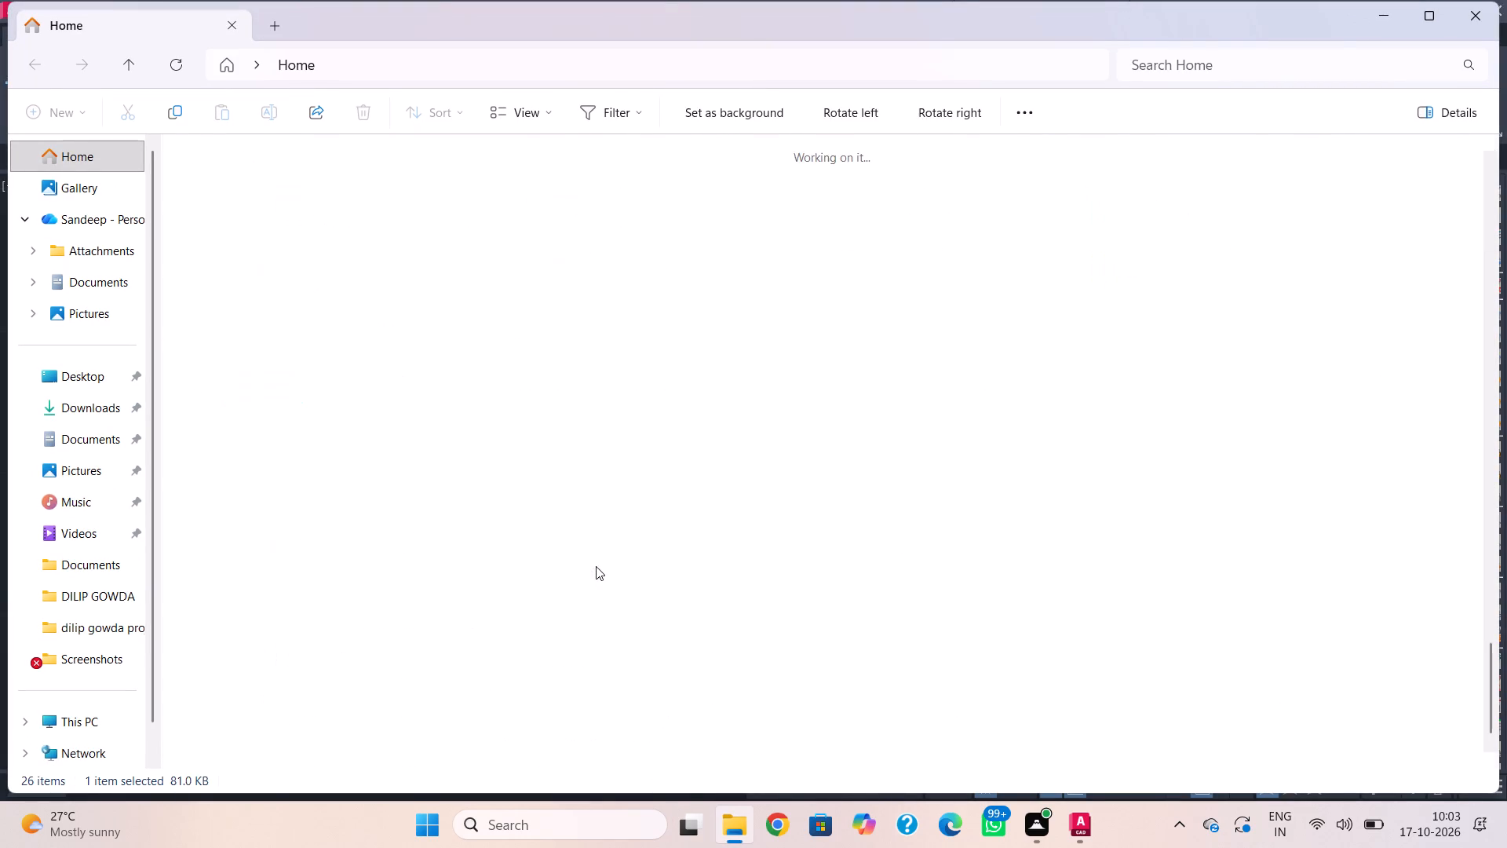
scroll(788, 481, down, 1)
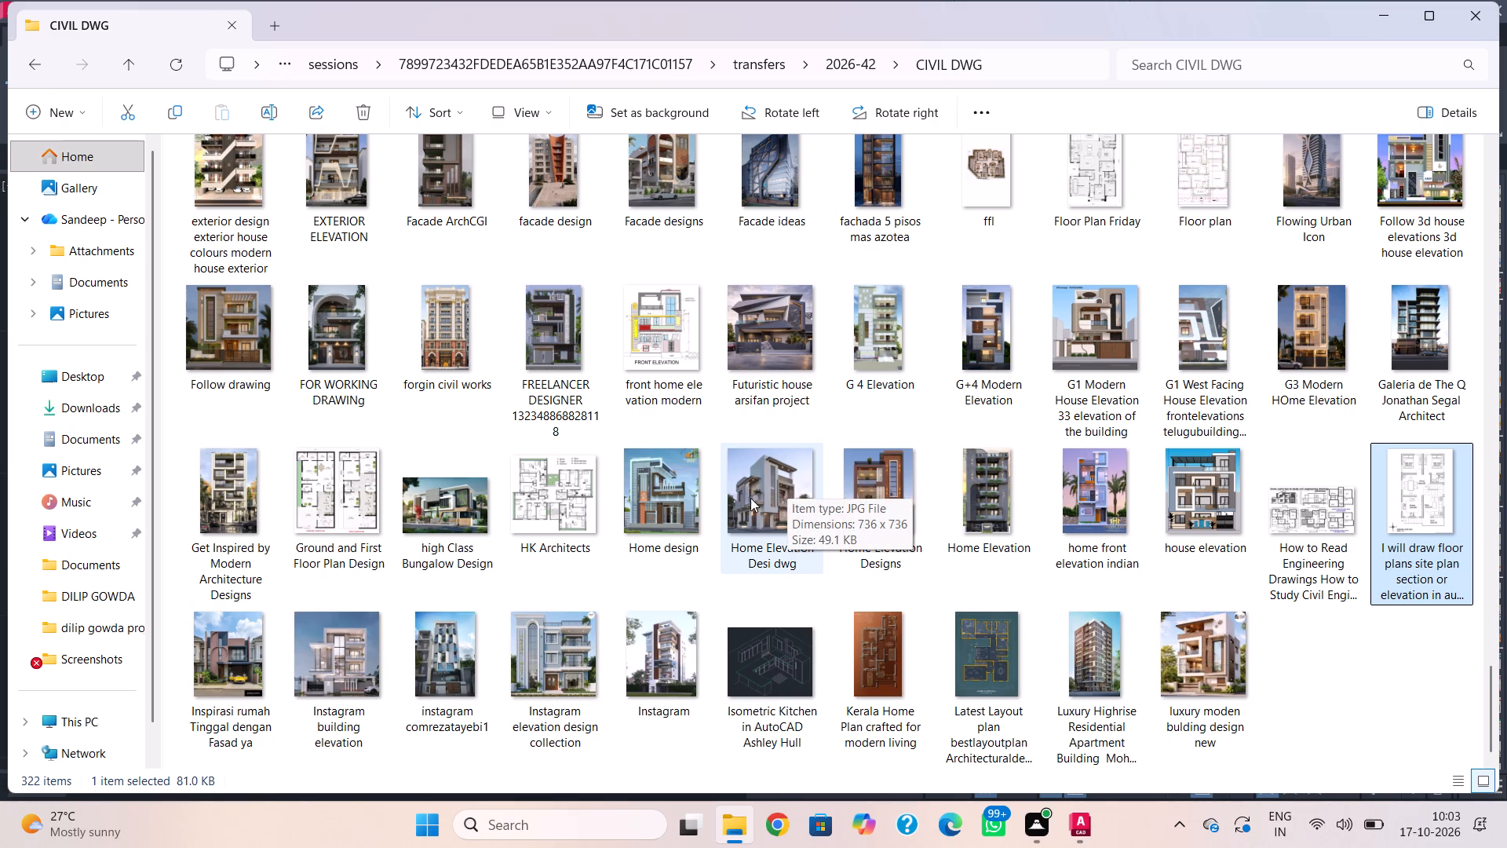
scroll(712, 504, down, 2)
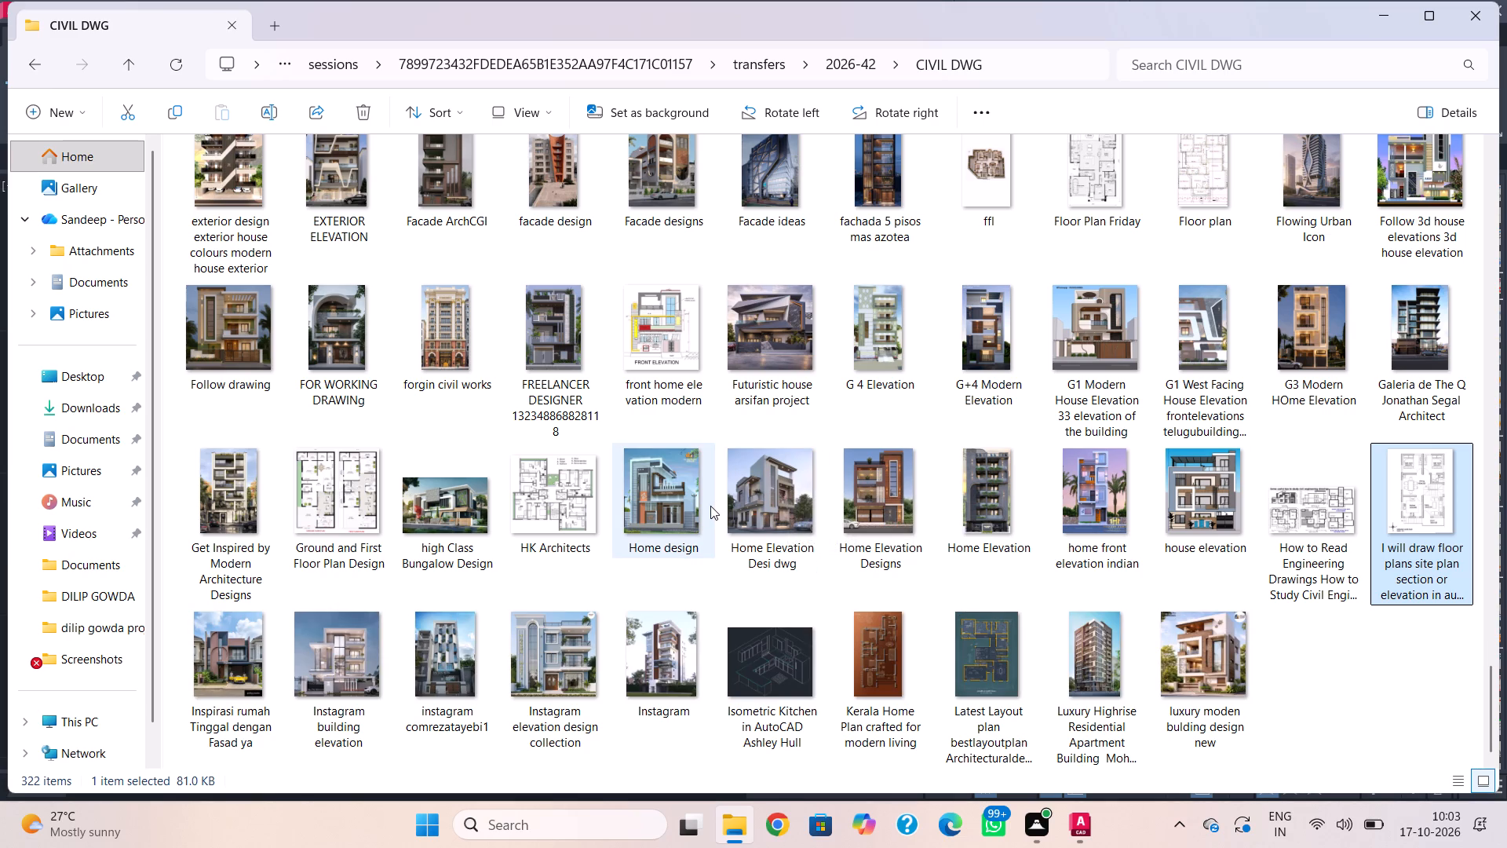
scroll(710, 506, up, 4)
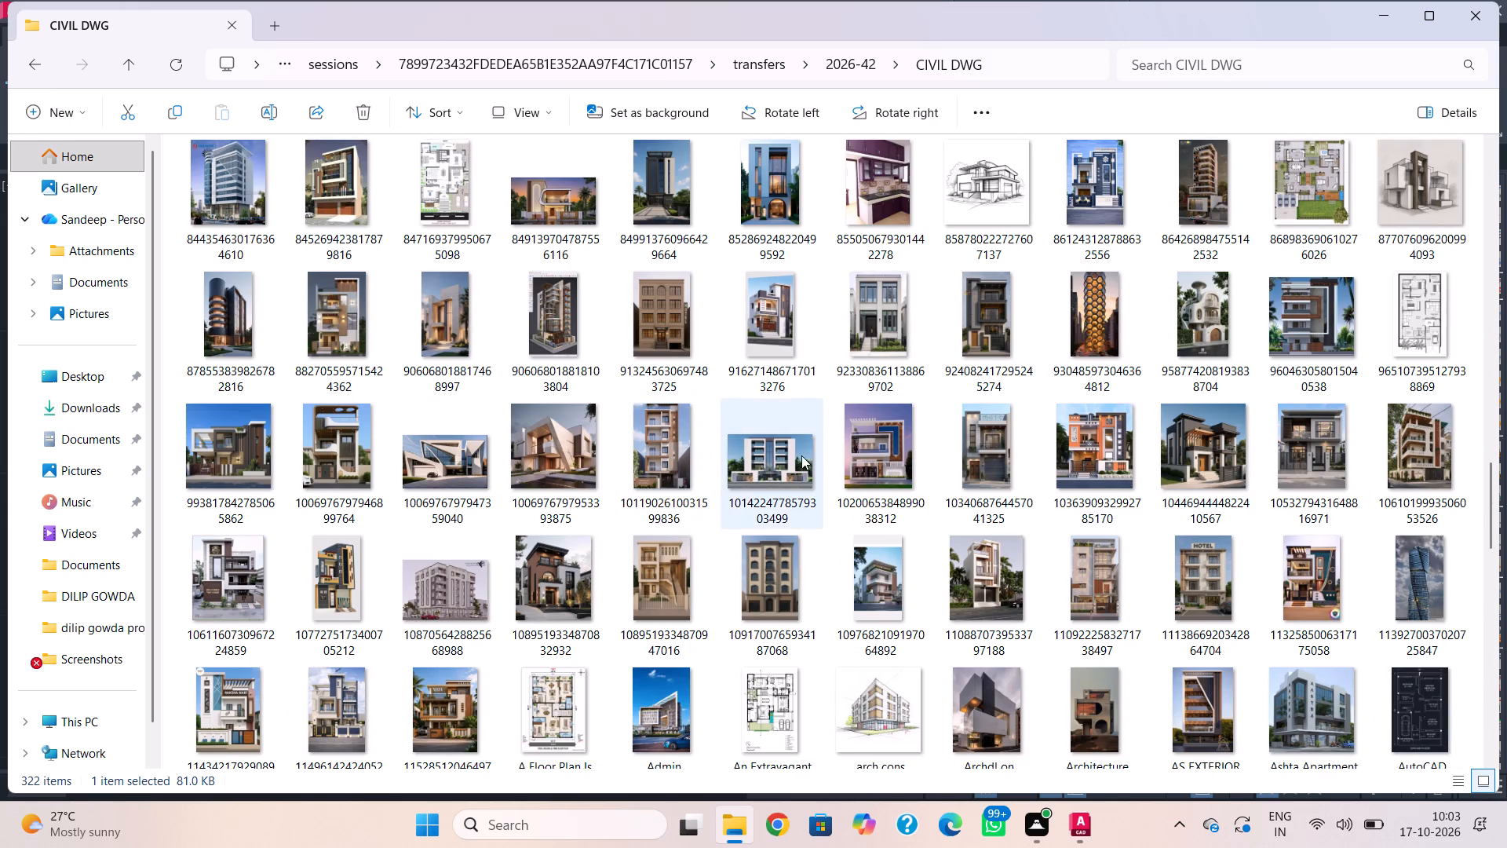
click(889, 441)
double_click(889, 441)
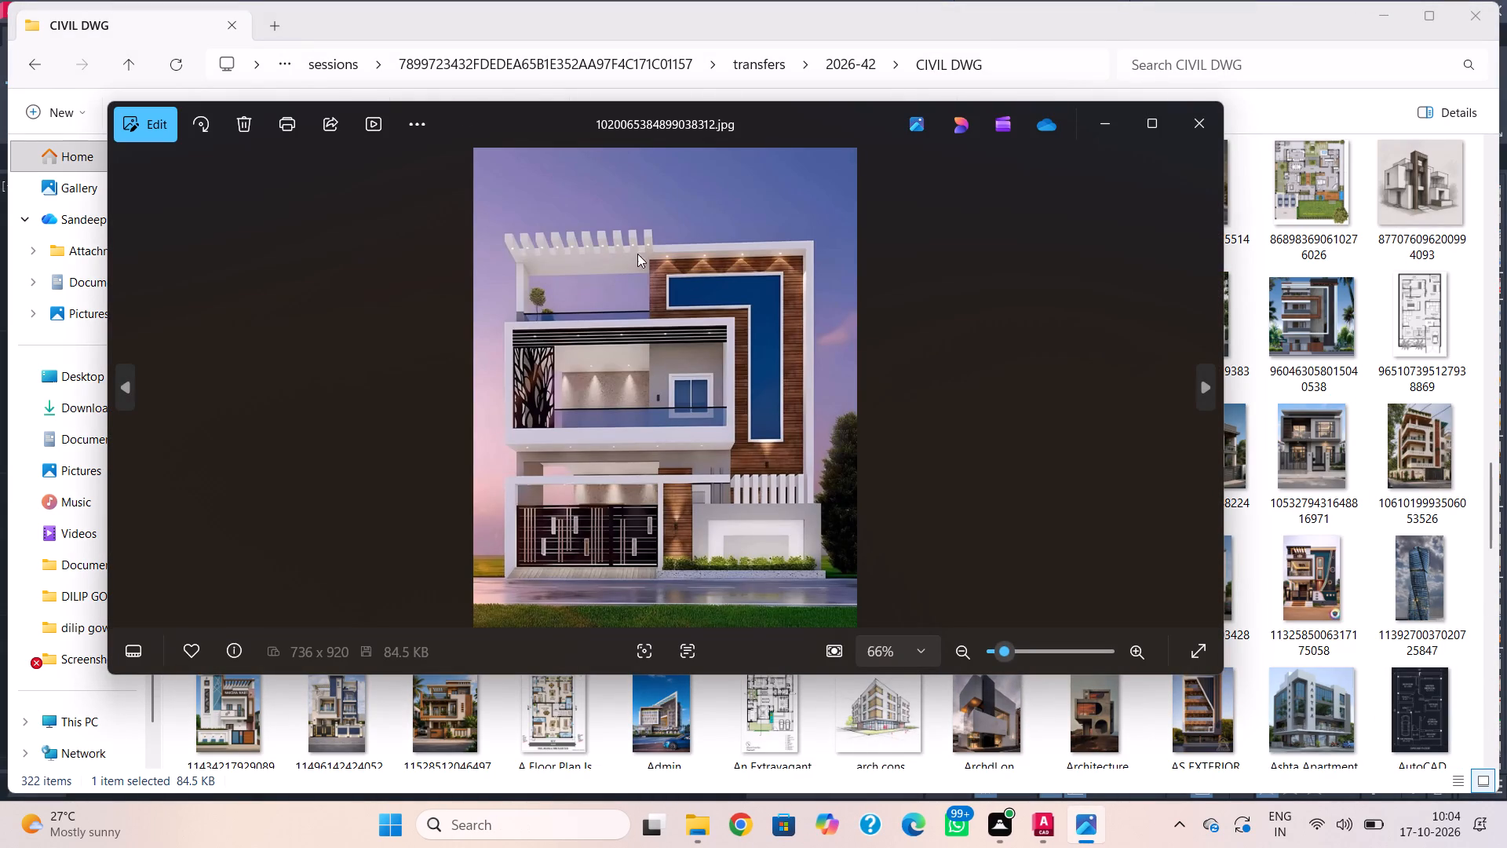
click(1200, 125)
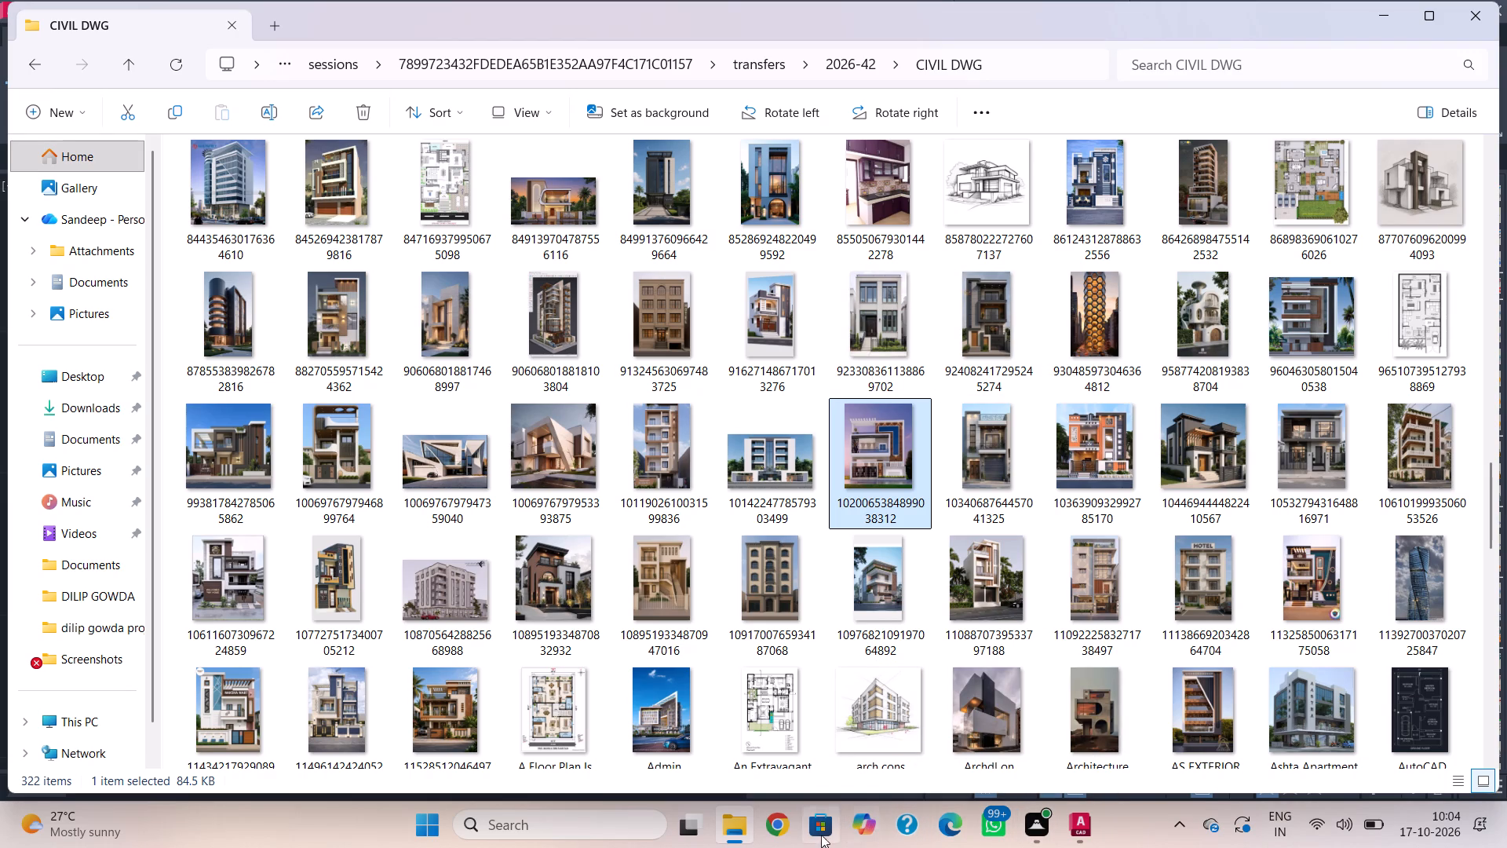
Return to File Explorer's Home and open the INTERNSHIP 3 drawing from the Documents folder in AutoCAD 2026.
click(31, 60)
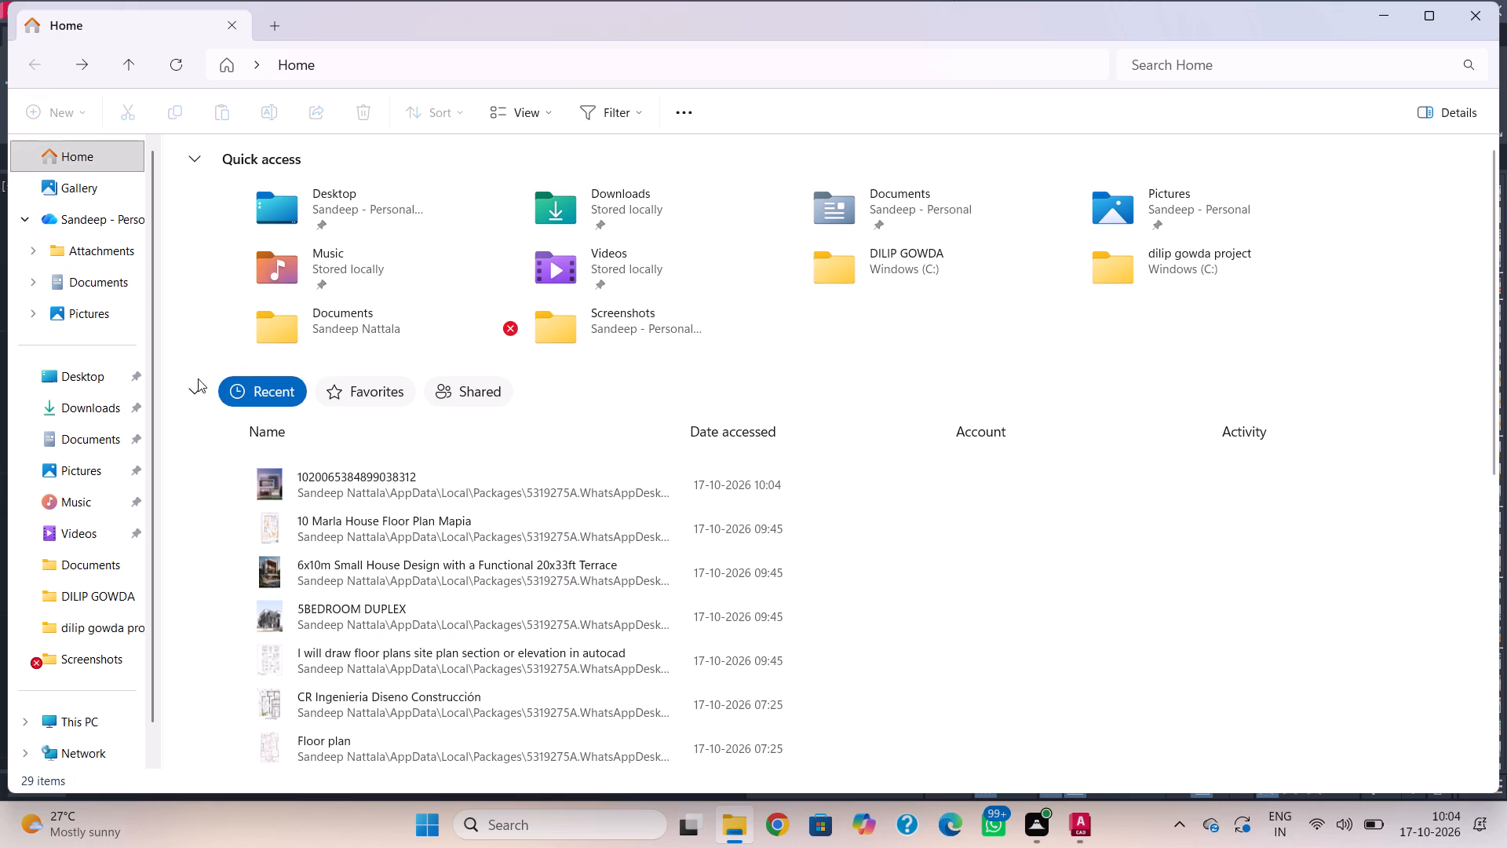
scroll(429, 538, down, 3)
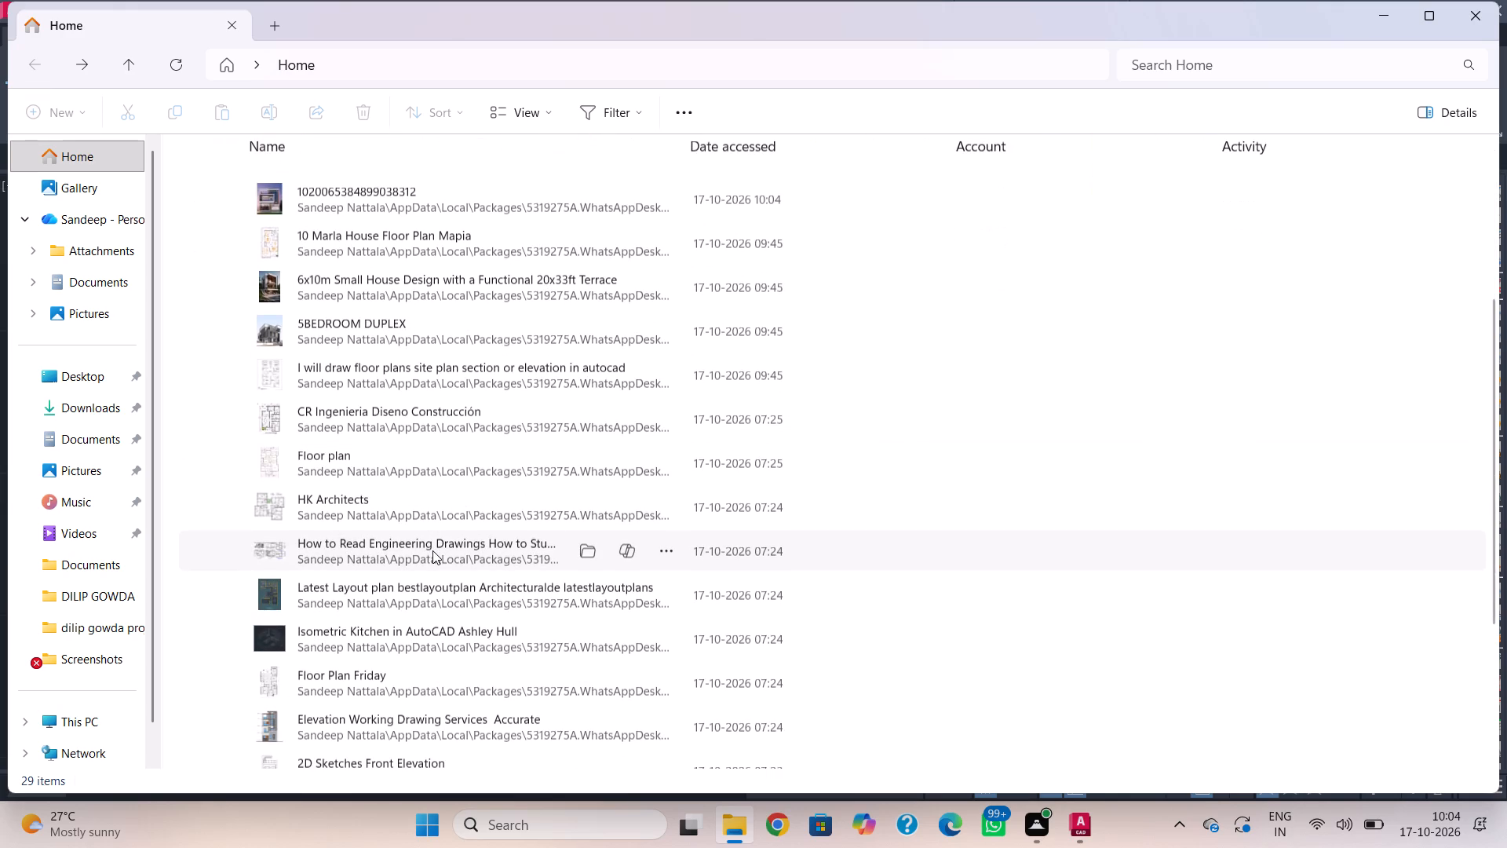
scroll(432, 553, up, 2)
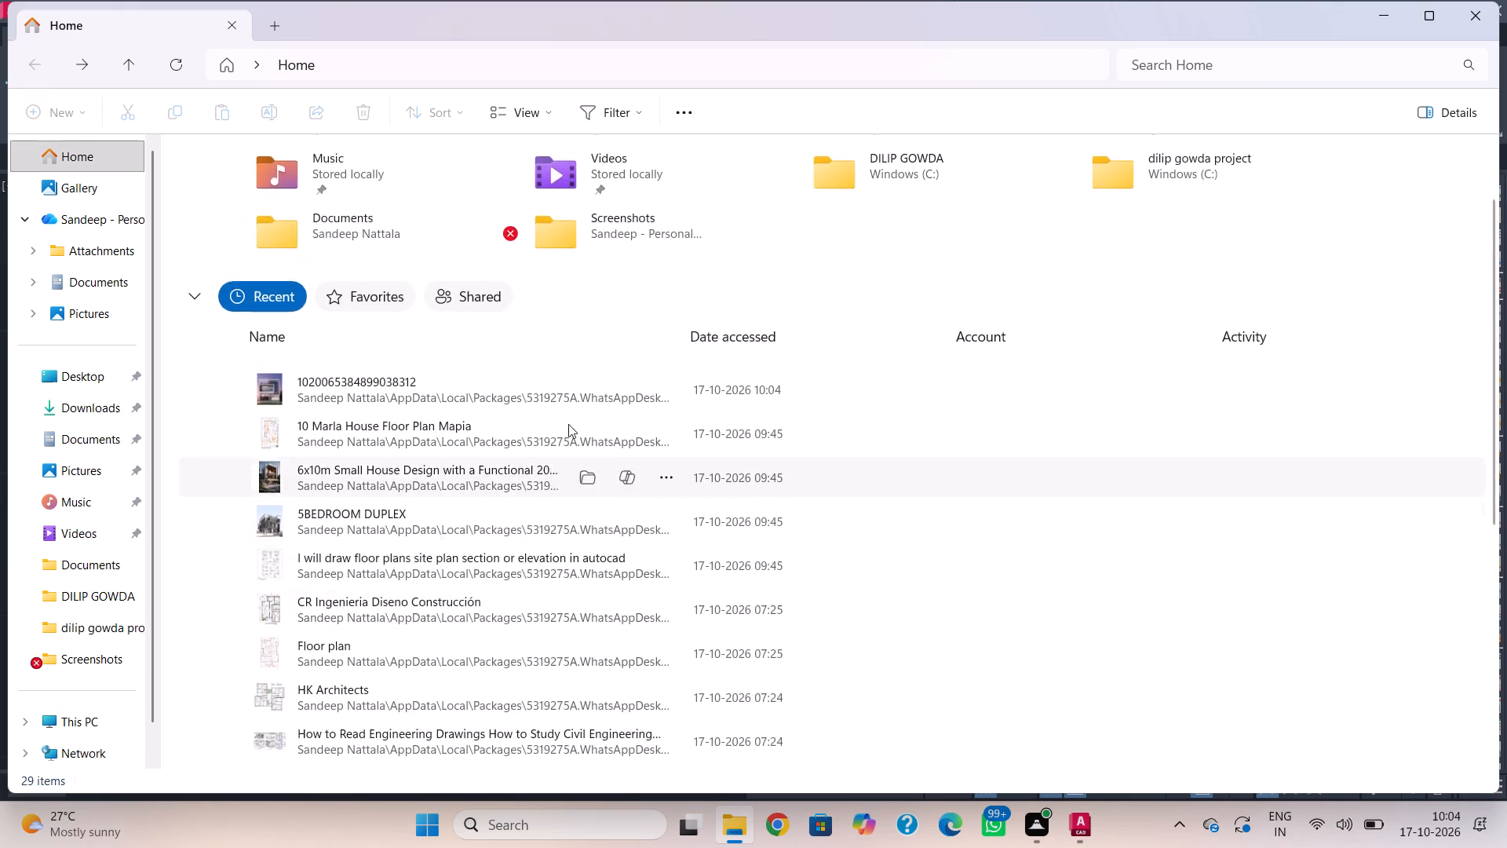
scroll(587, 405, up, 3)
double_click(794, 225)
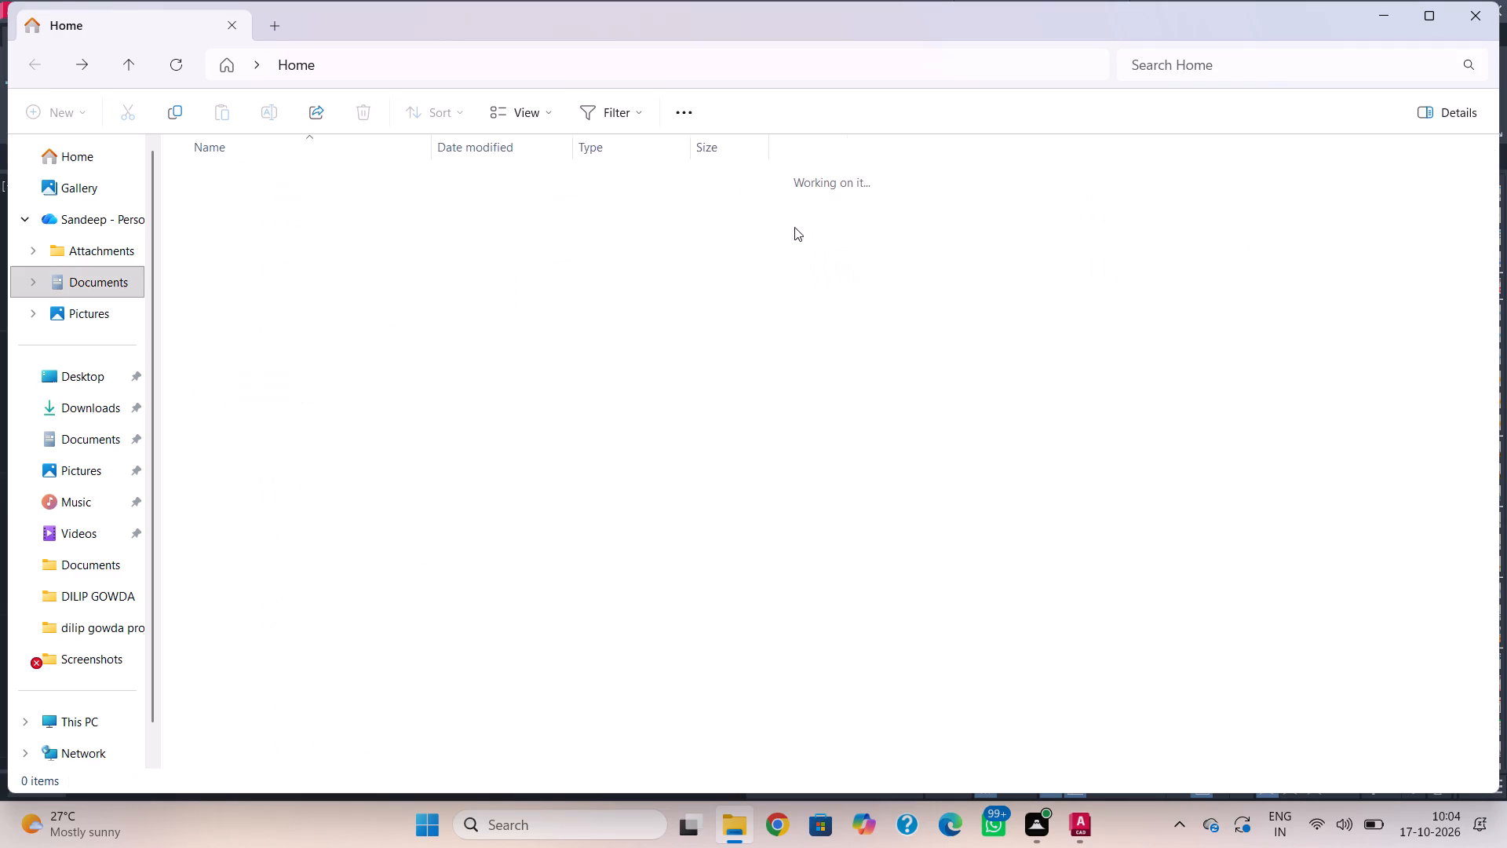
double_click(356, 273)
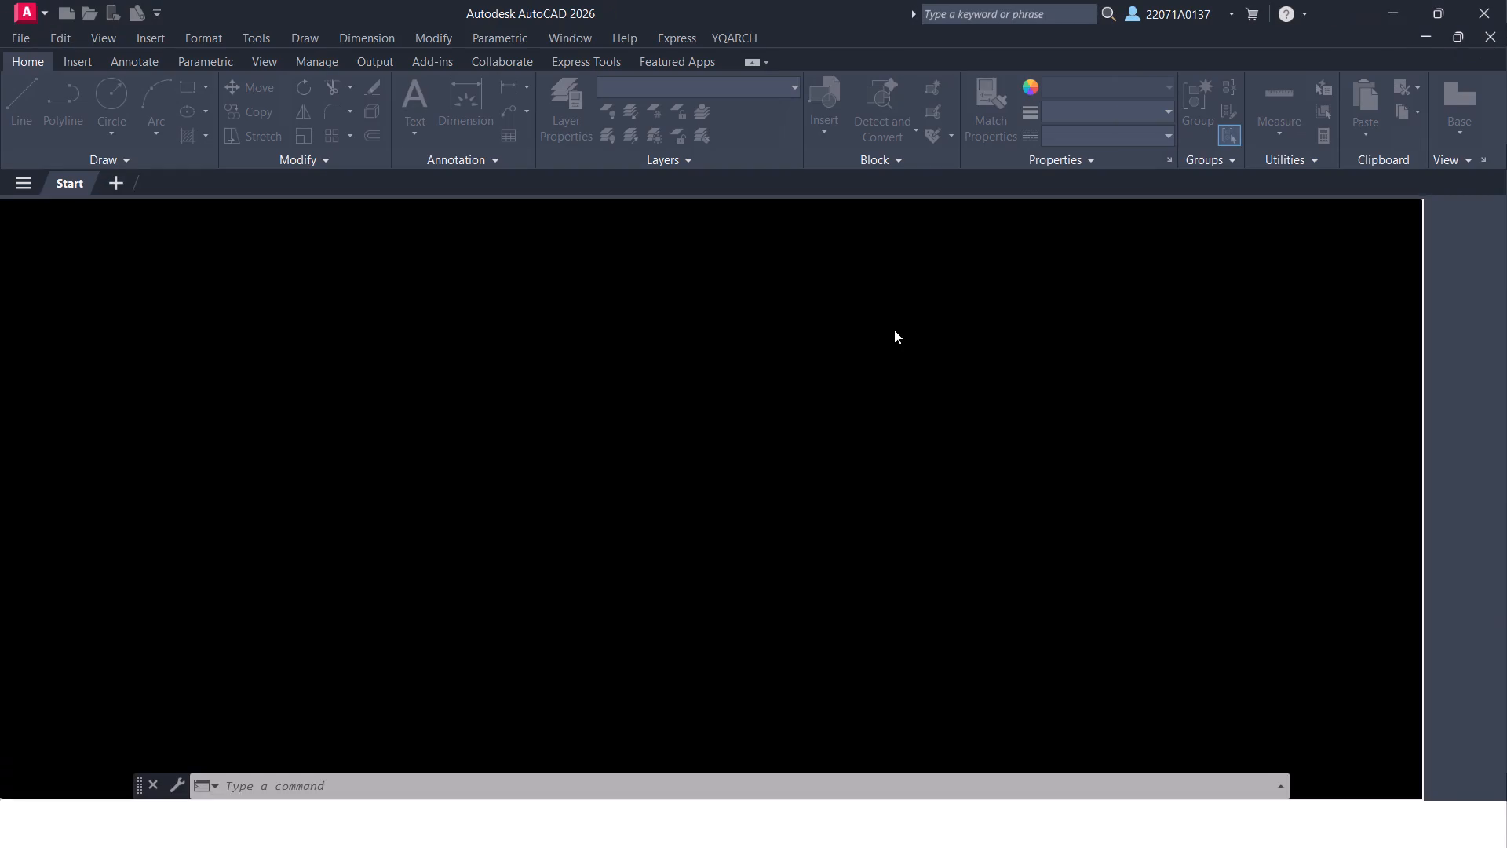
middle_drag(562, 492, 640, 458)
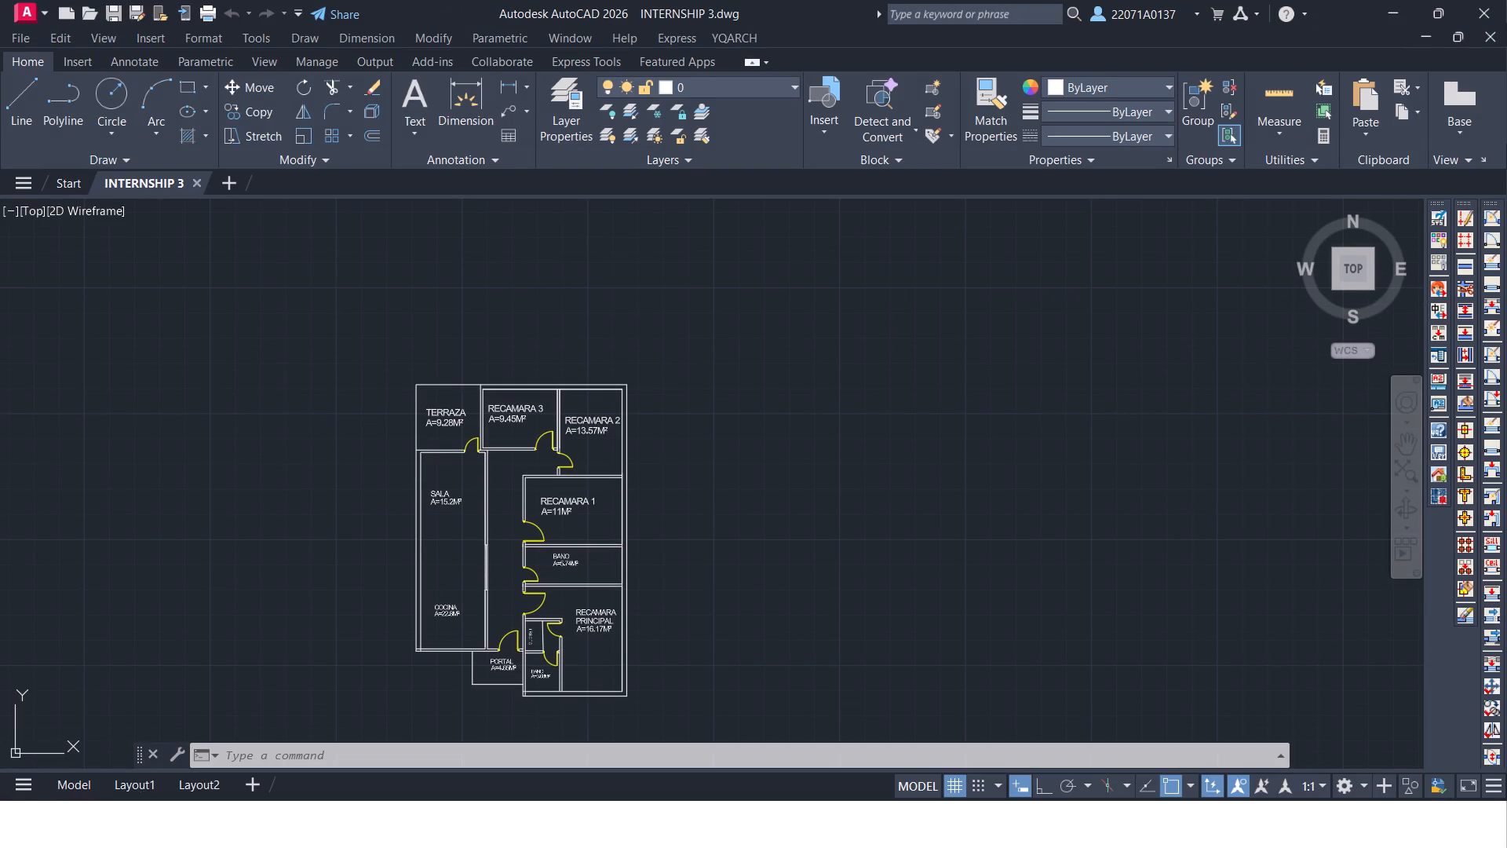
Examine the room layout of the INTERNSHIP 3 plan, from the terrace down to the portal and main bedroom.
middle_drag(640, 458, 656, 454)
middle_drag(502, 505, 618, 480)
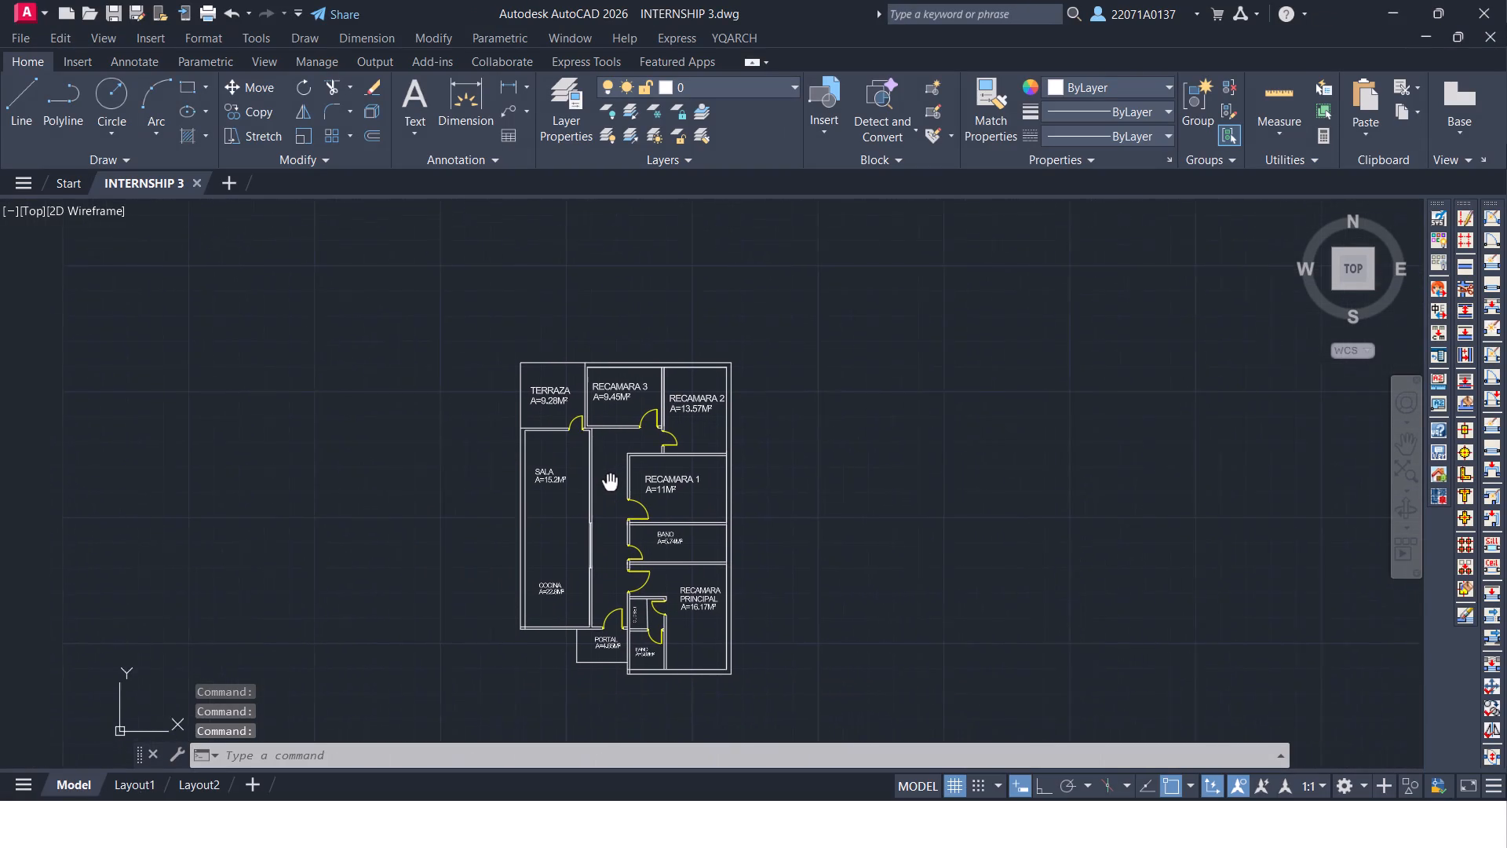
middle_drag(618, 480, 707, 473)
scroll(705, 476, up, 1)
middle_drag(716, 489, 728, 391)
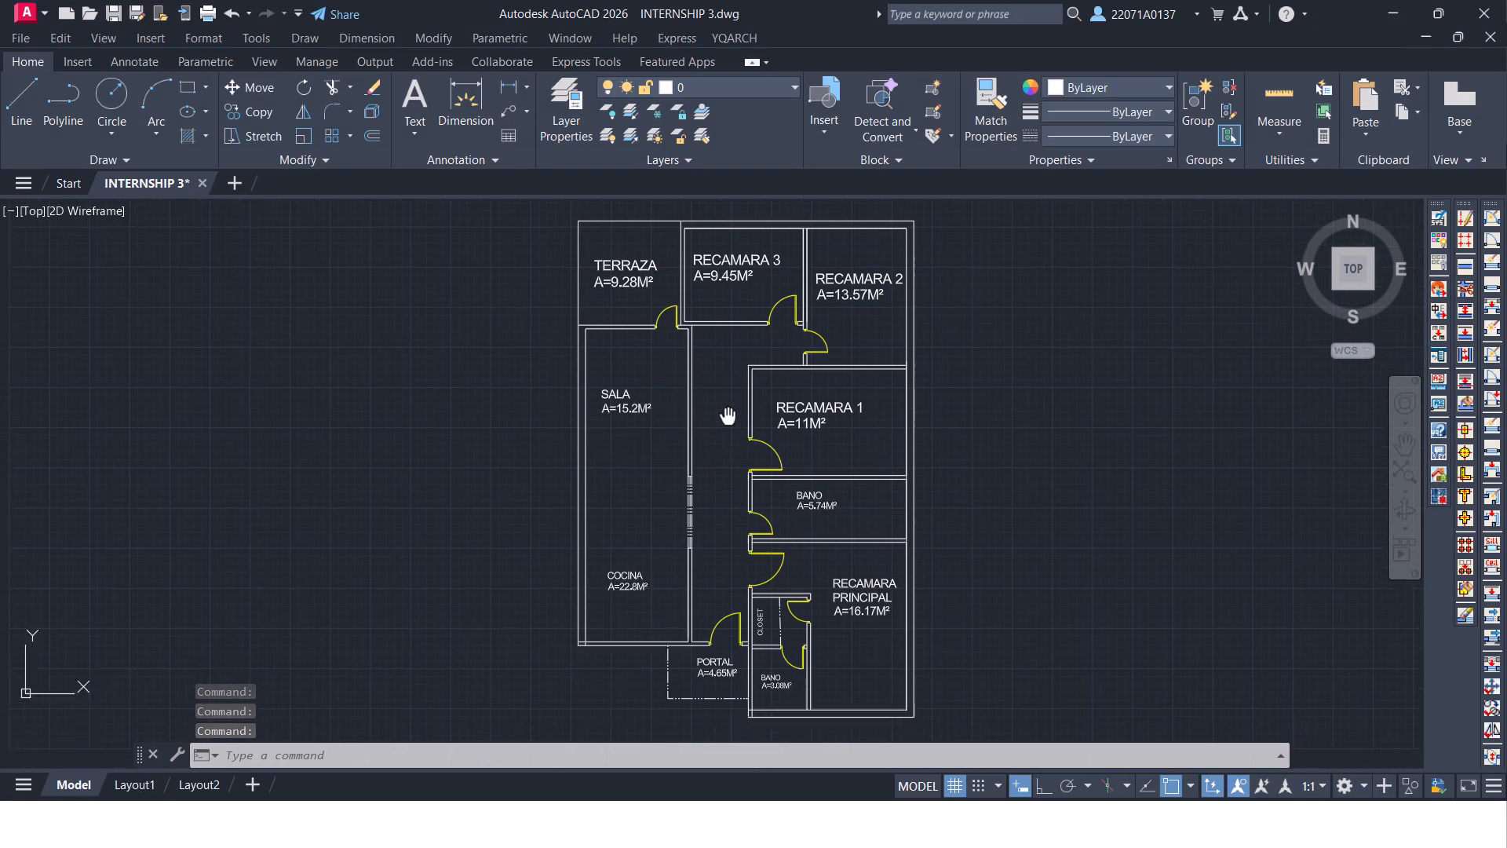
middle_drag(728, 391, 728, 382)
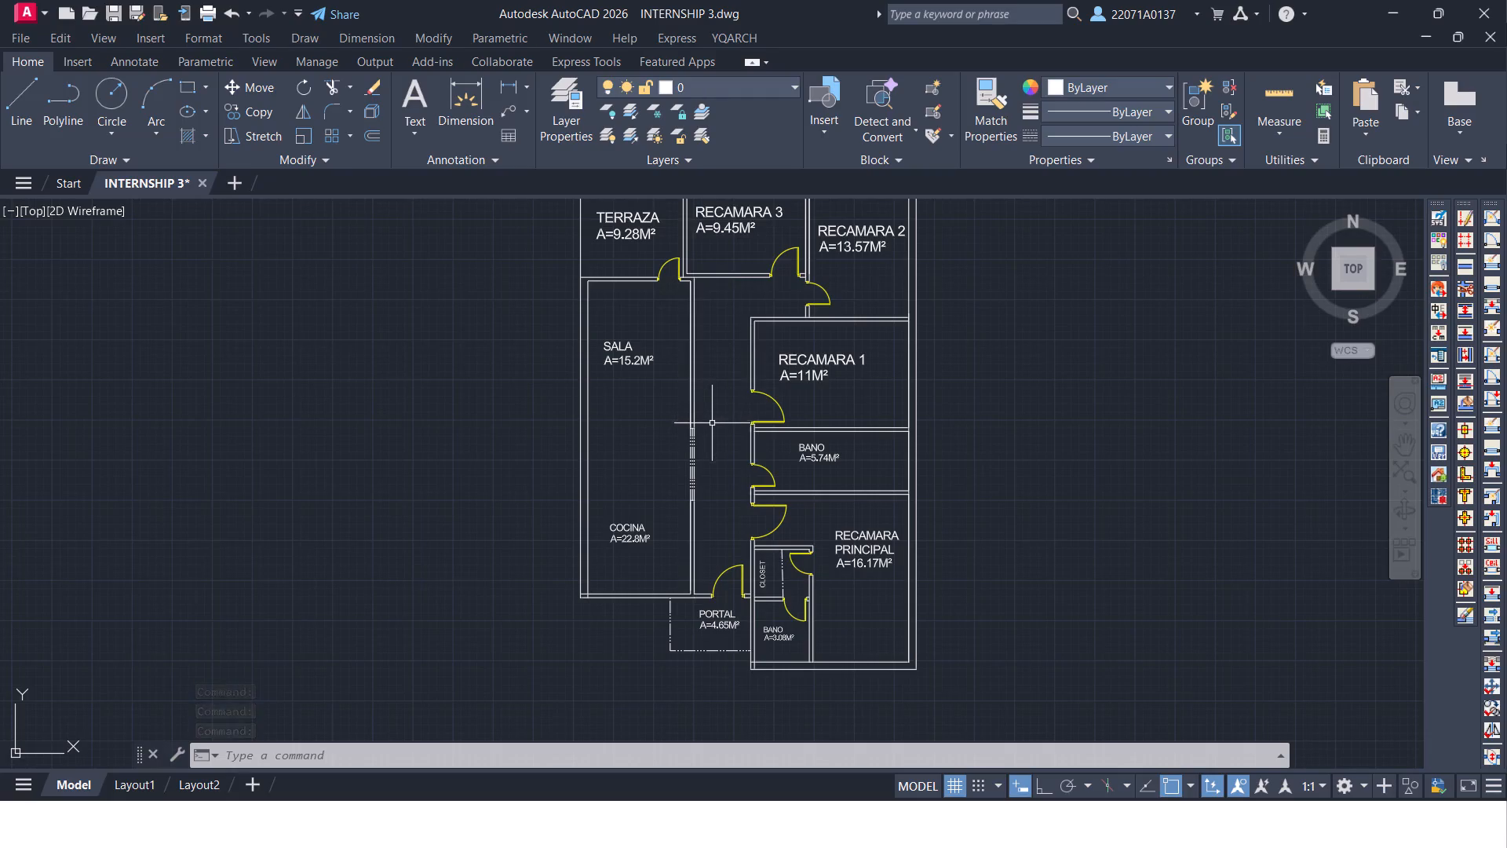
Close INTERNSHIP 3 without saving changes and quit AutoCAD 2026 to return to Drawing1 in AutoCAD 2023.
click(78, 184)
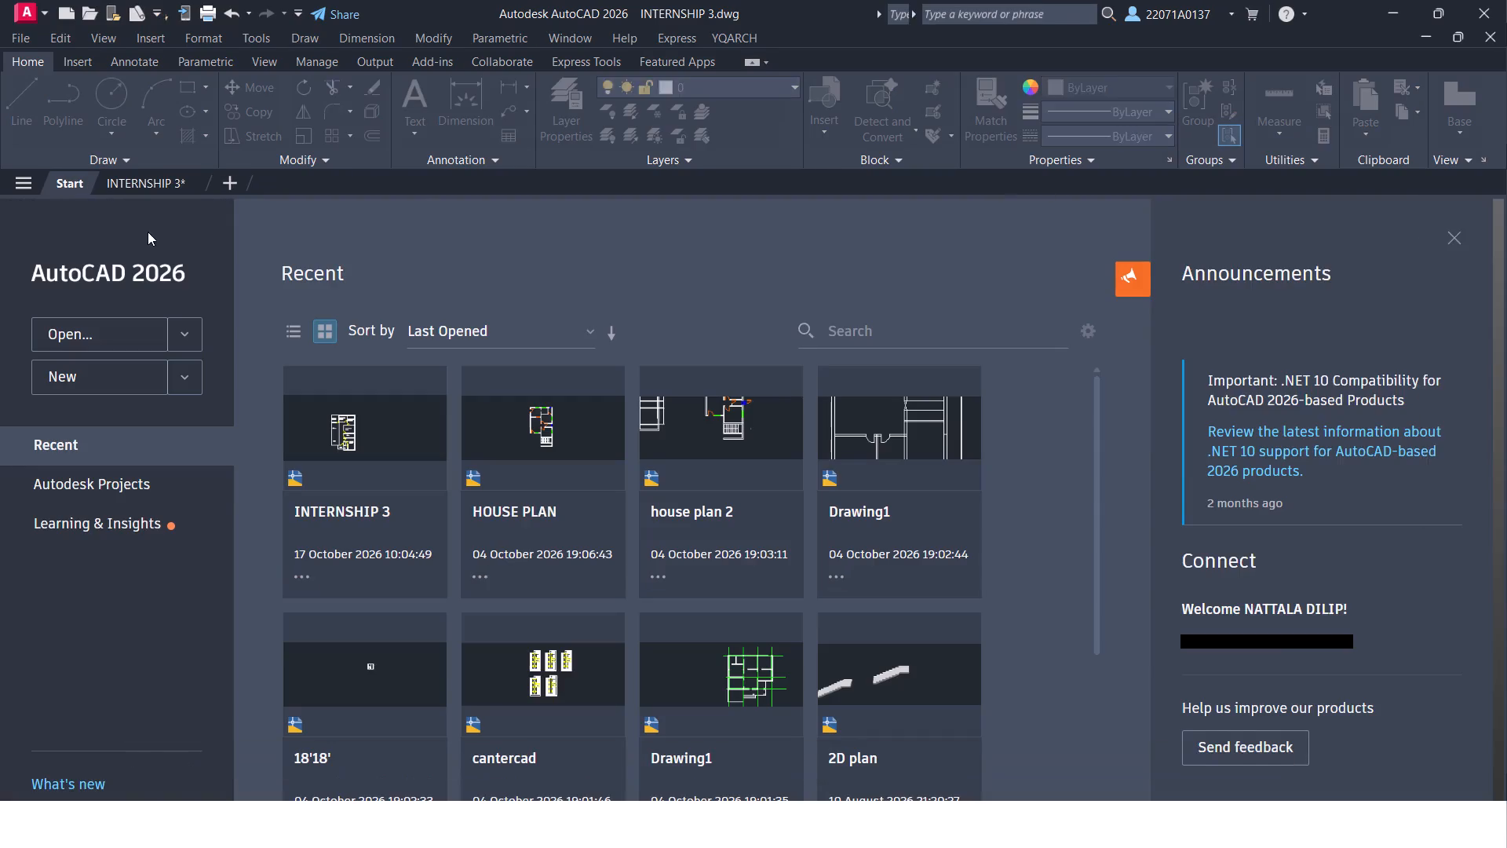
click(1492, 38)
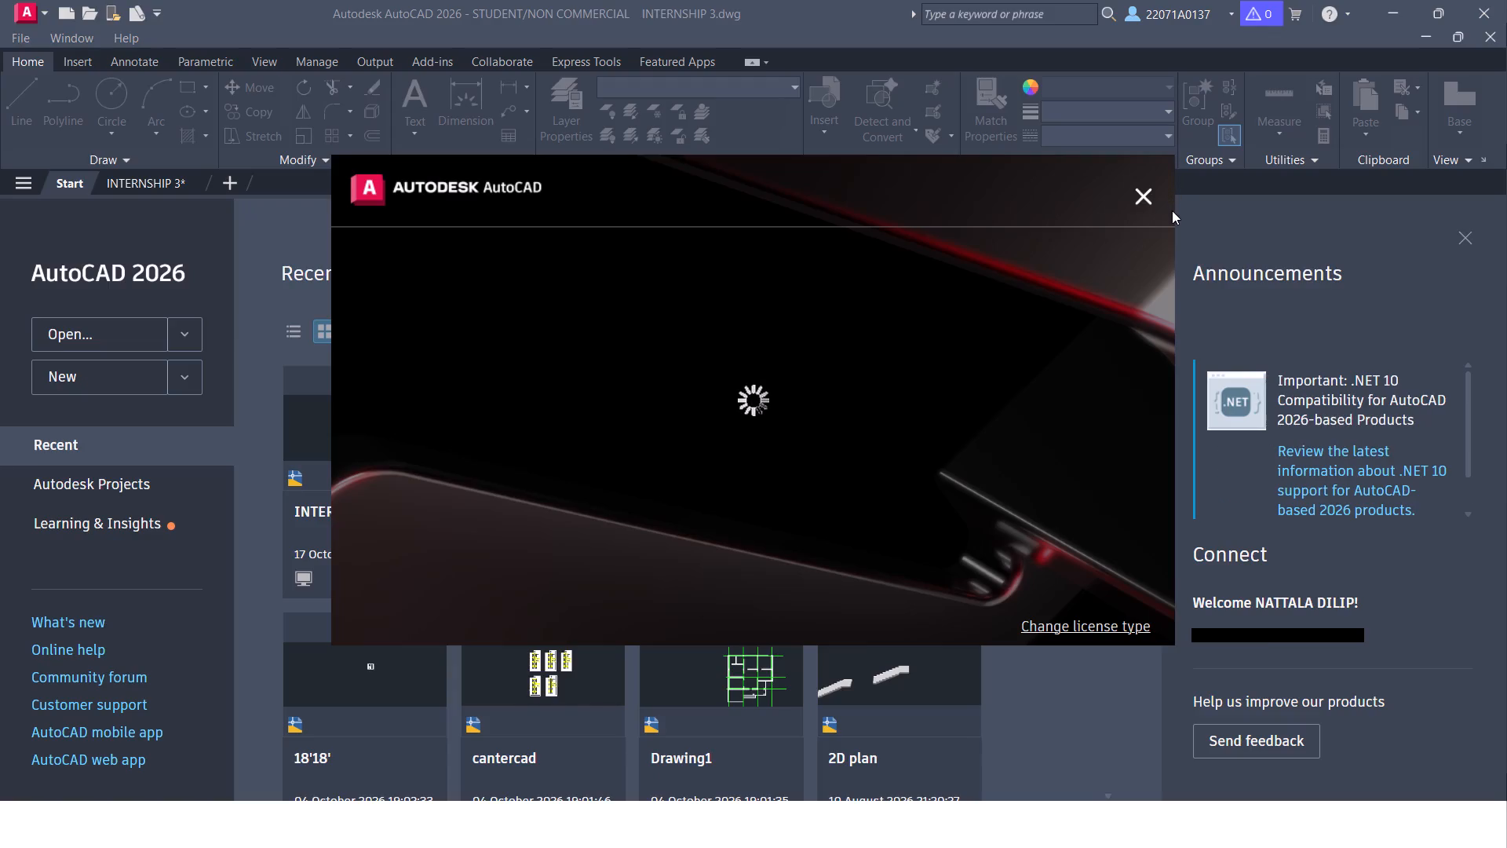
click(1144, 196)
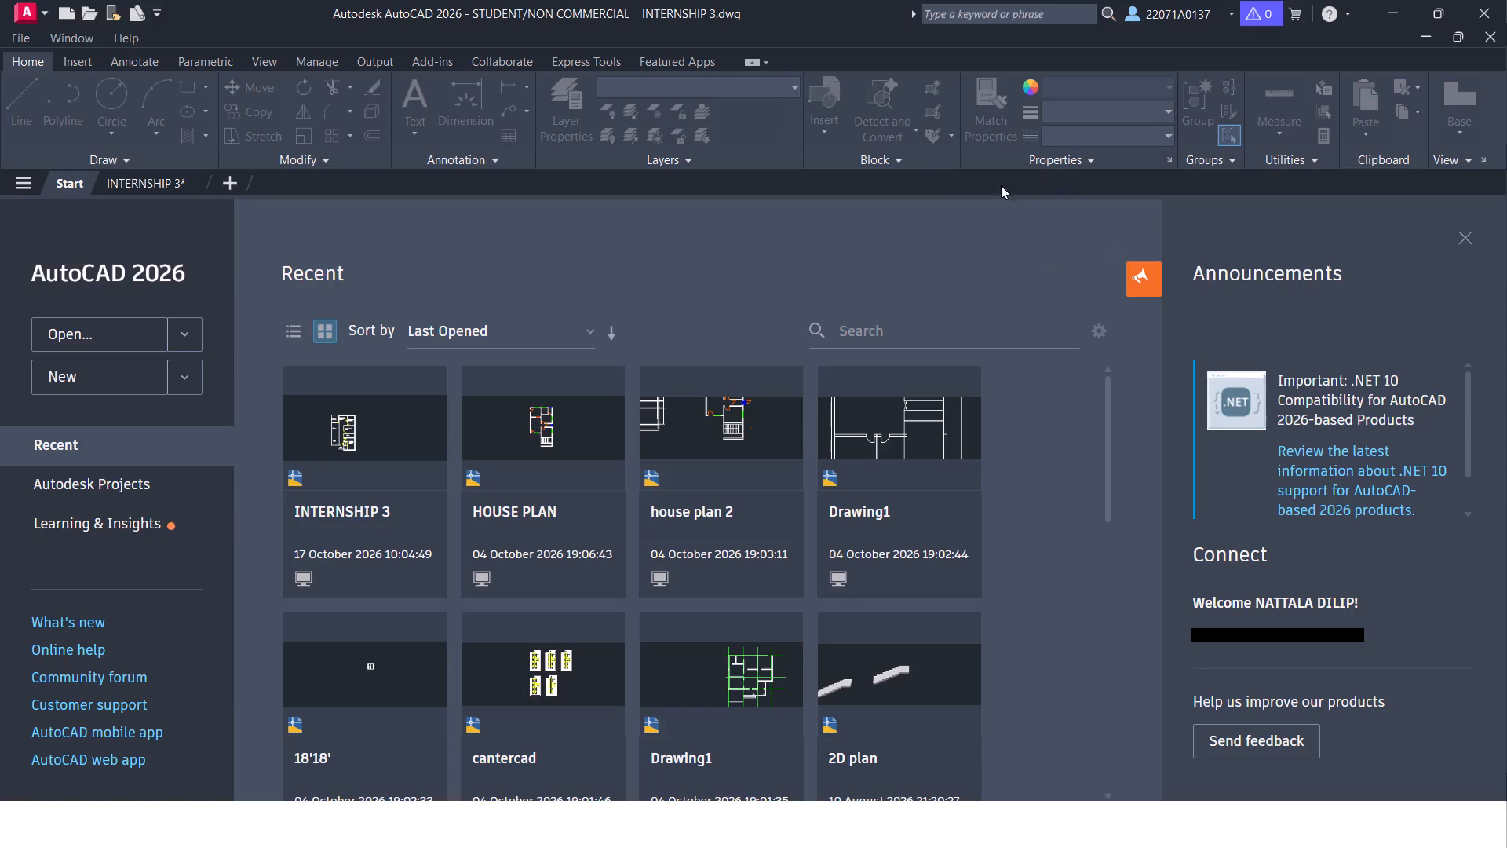
click(1483, 35)
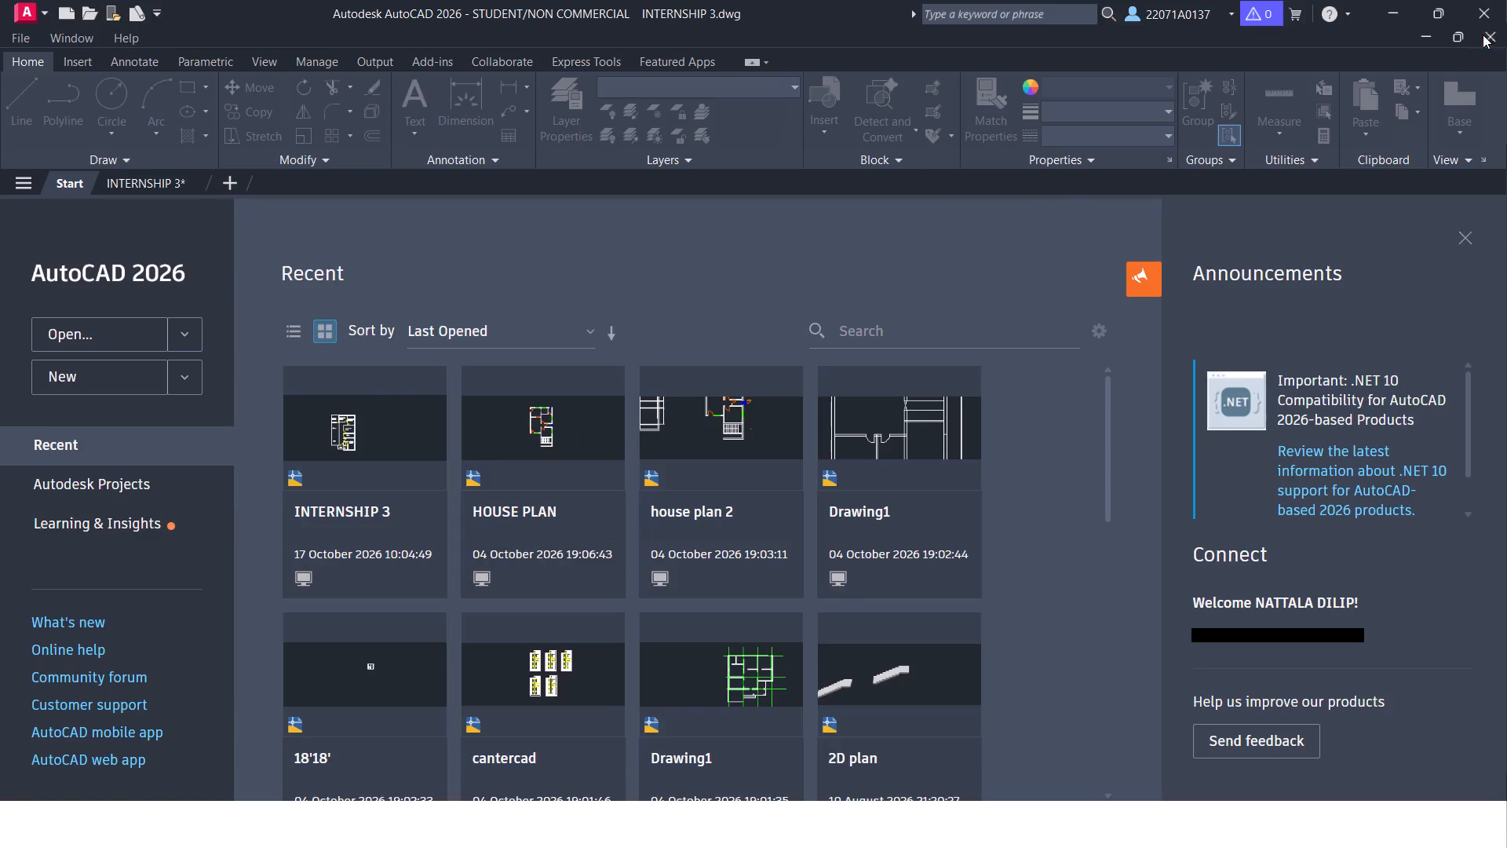
click(1485, 41)
click(1404, 14)
click(1465, 5)
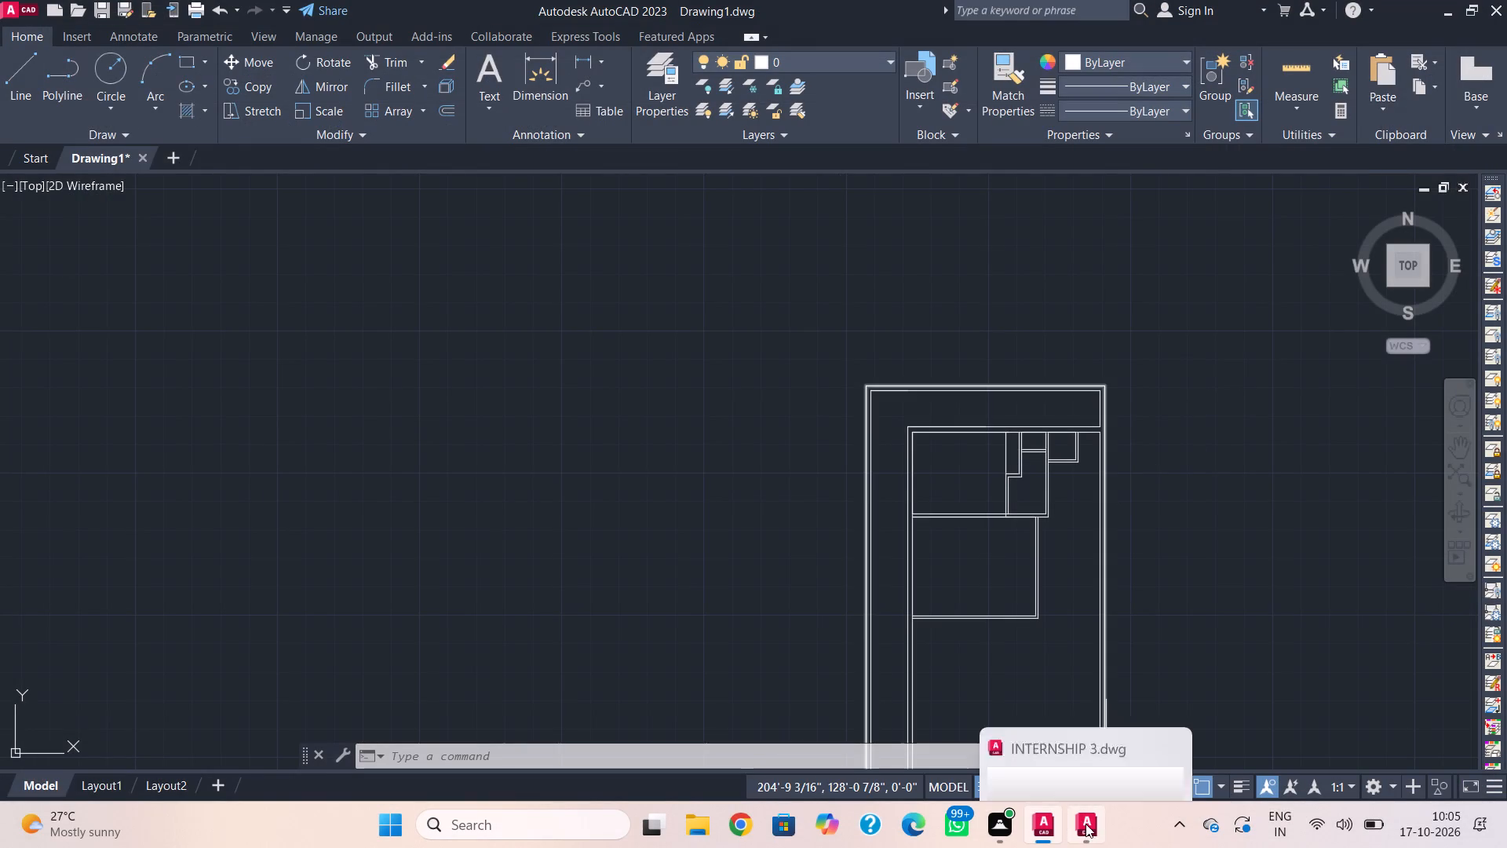
click(1181, 651)
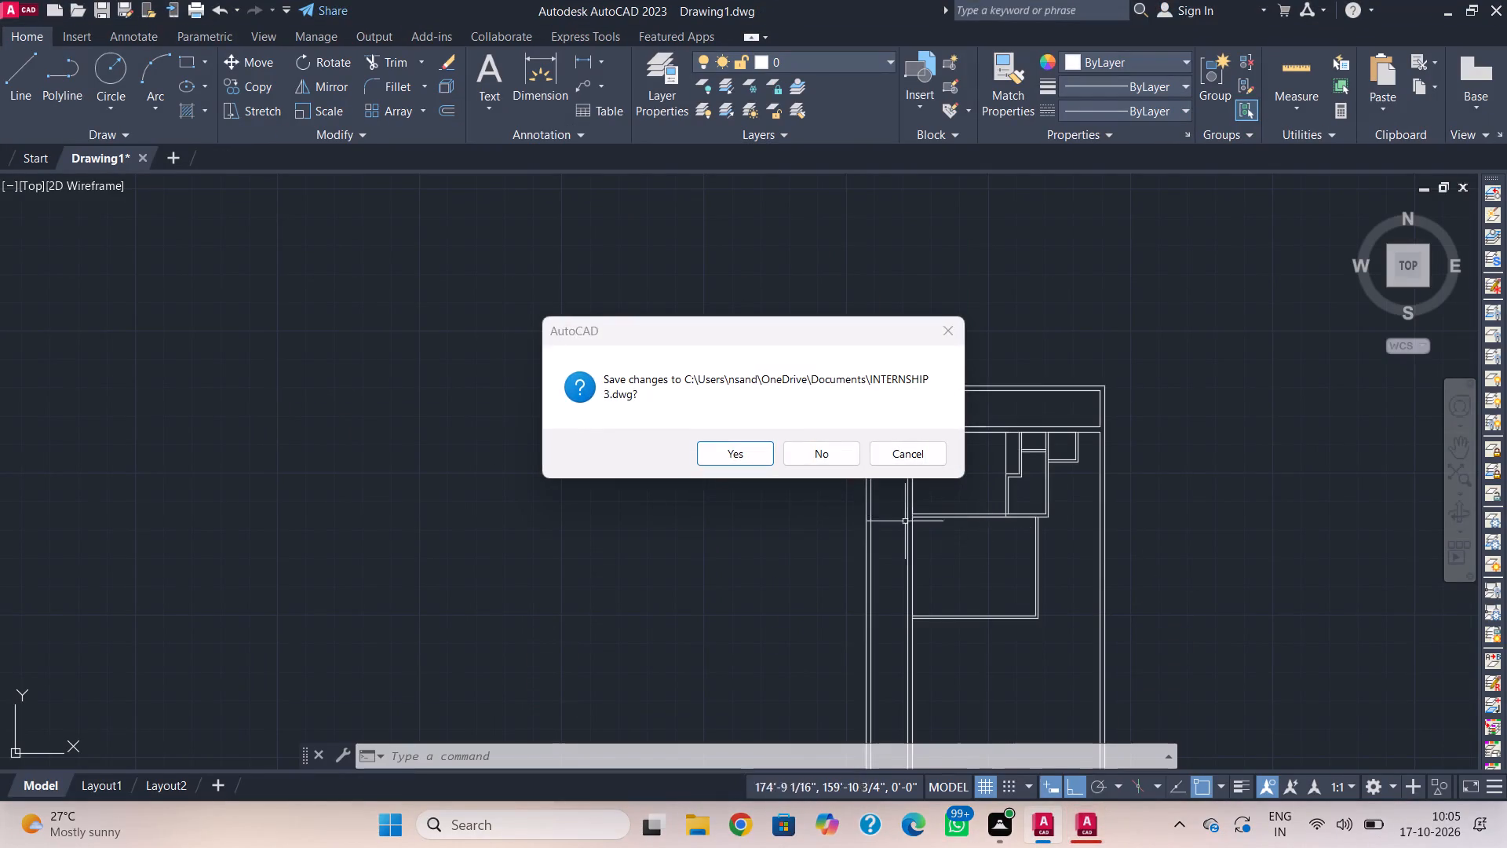
click(920, 439)
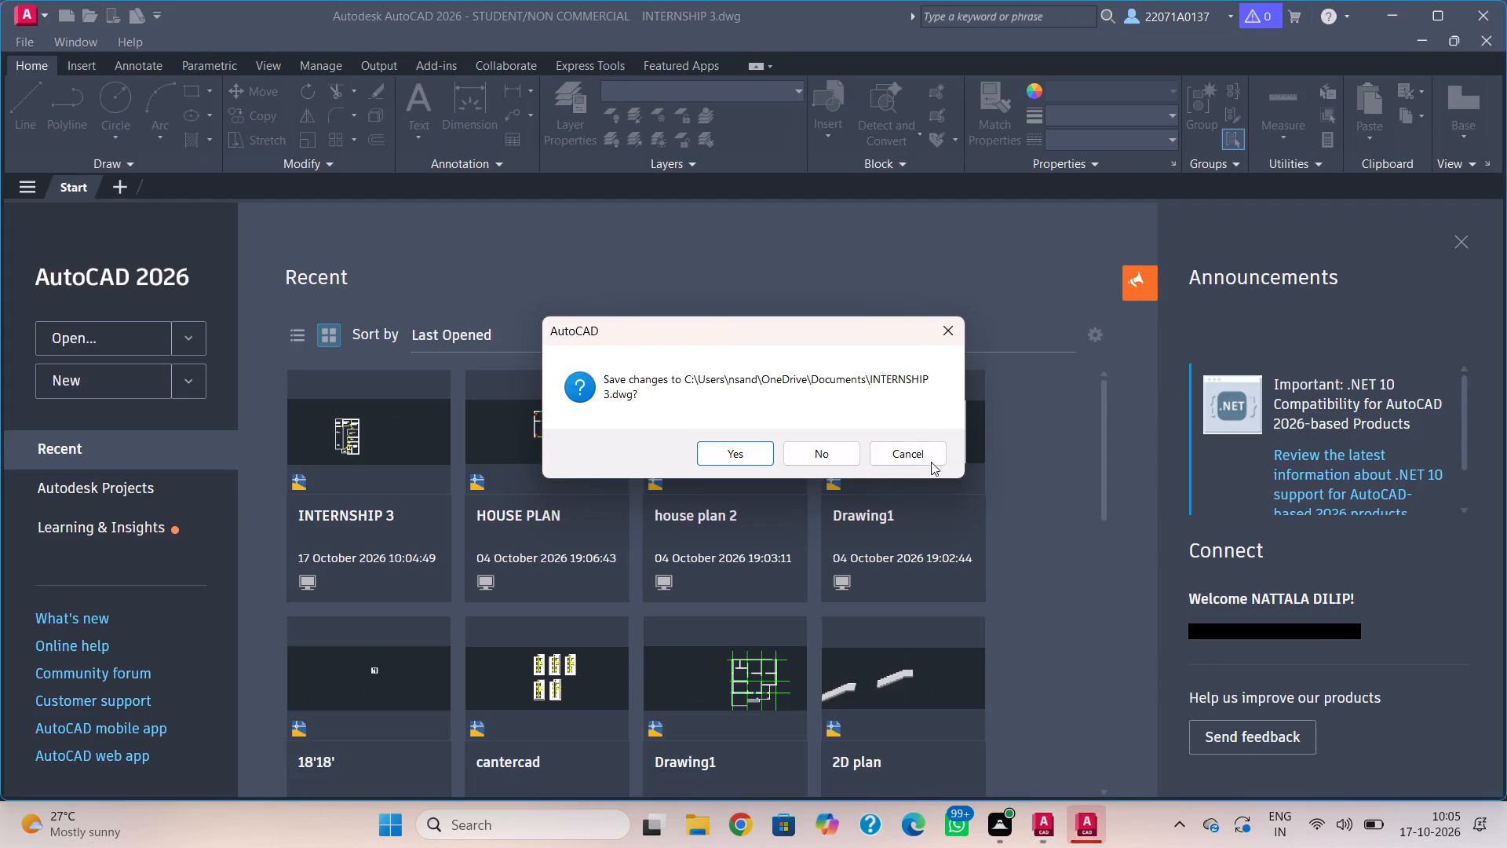
click(922, 457)
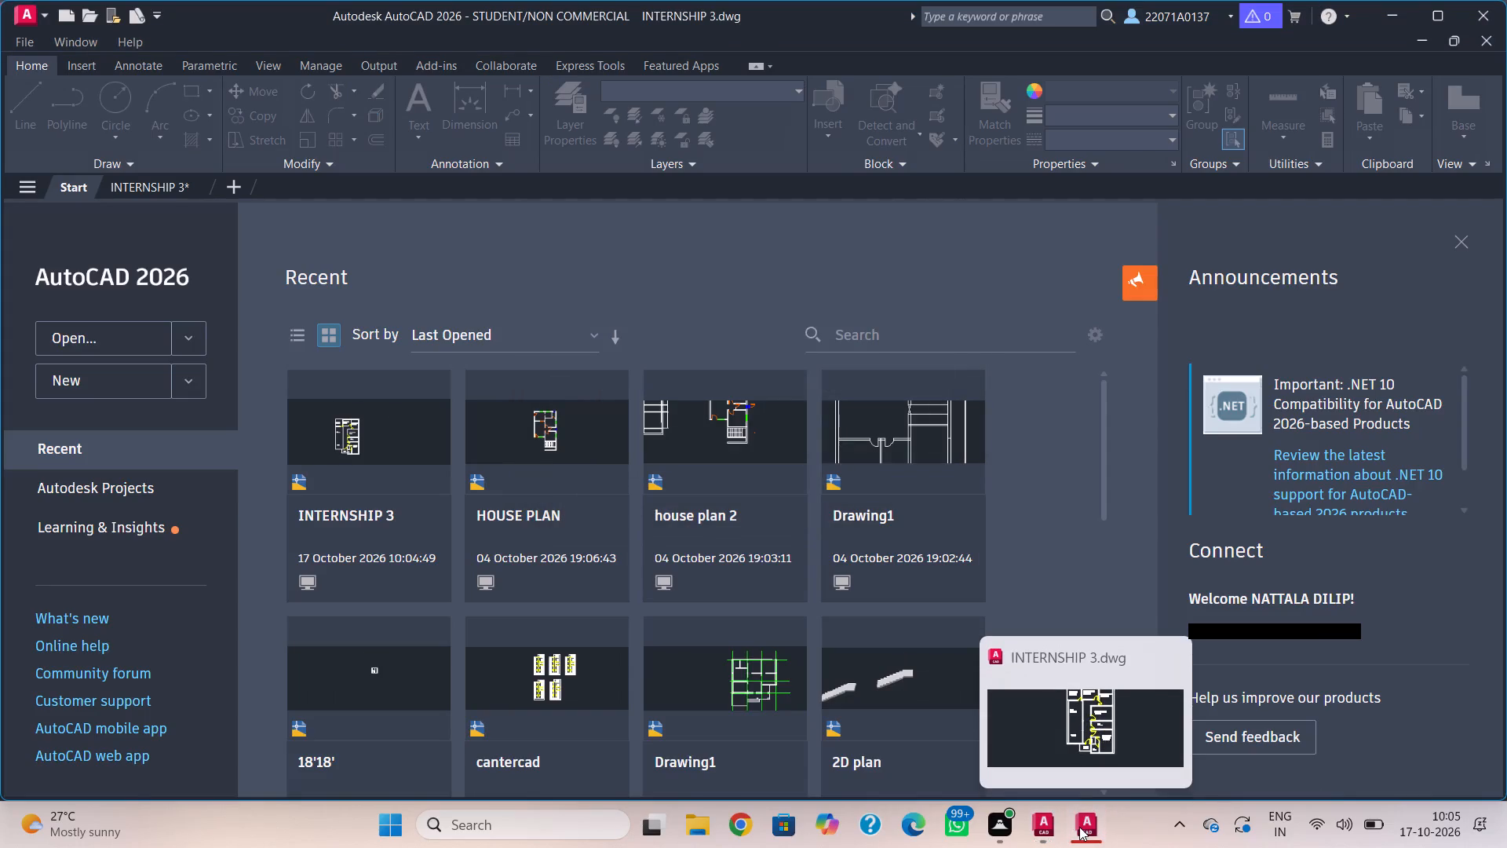
click(1173, 662)
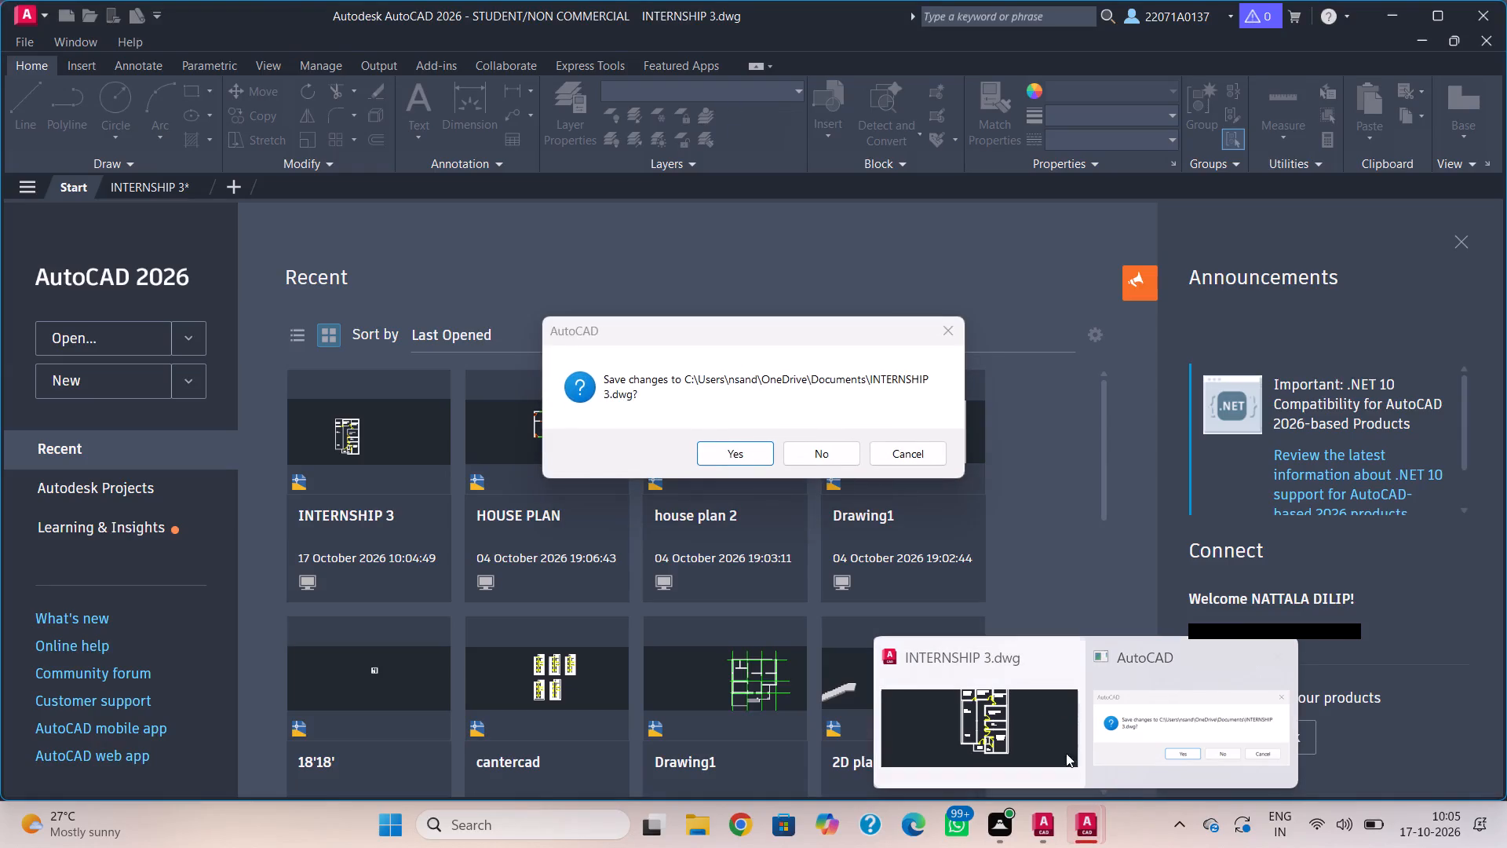
click(819, 423)
click(835, 448)
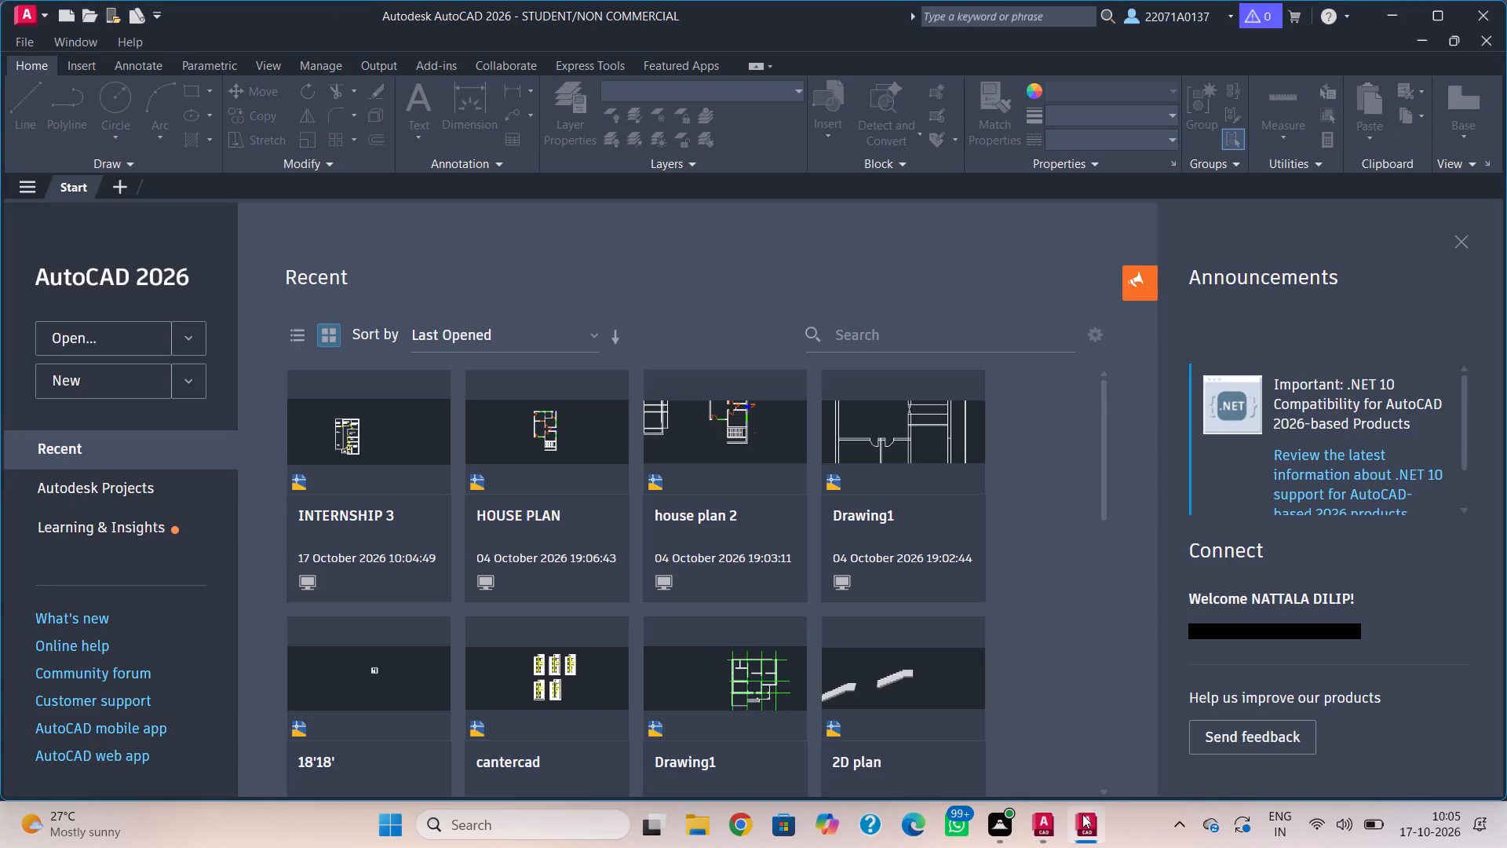
click(1161, 656)
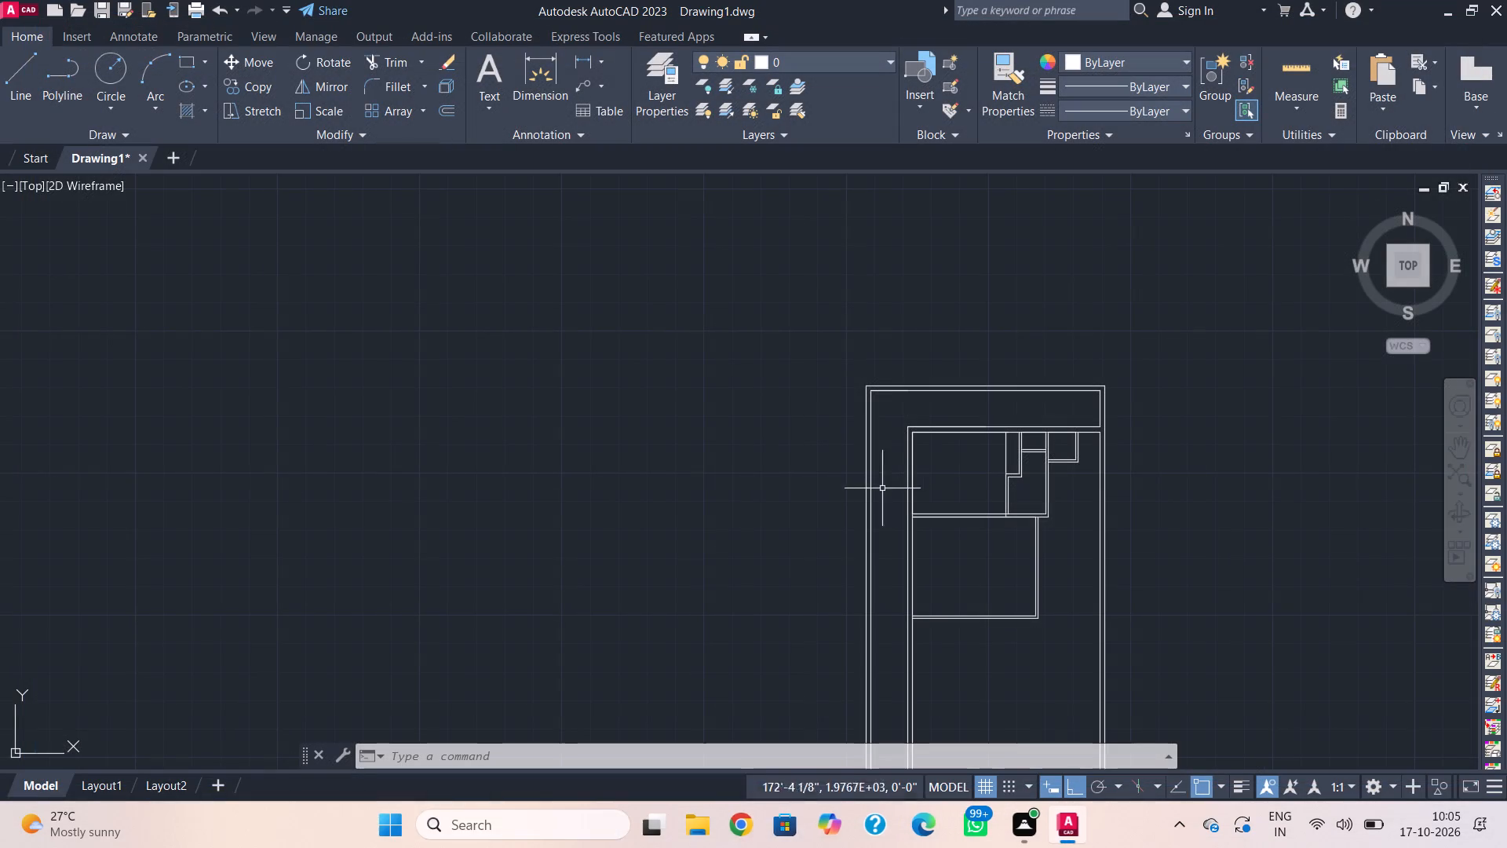
Draw a wall stub from the inner upper-right corner with lines 7'-7" down, 3'-10" left, 9" down, then right past the outer wall.
middle_drag(1099, 652, 1086, 631)
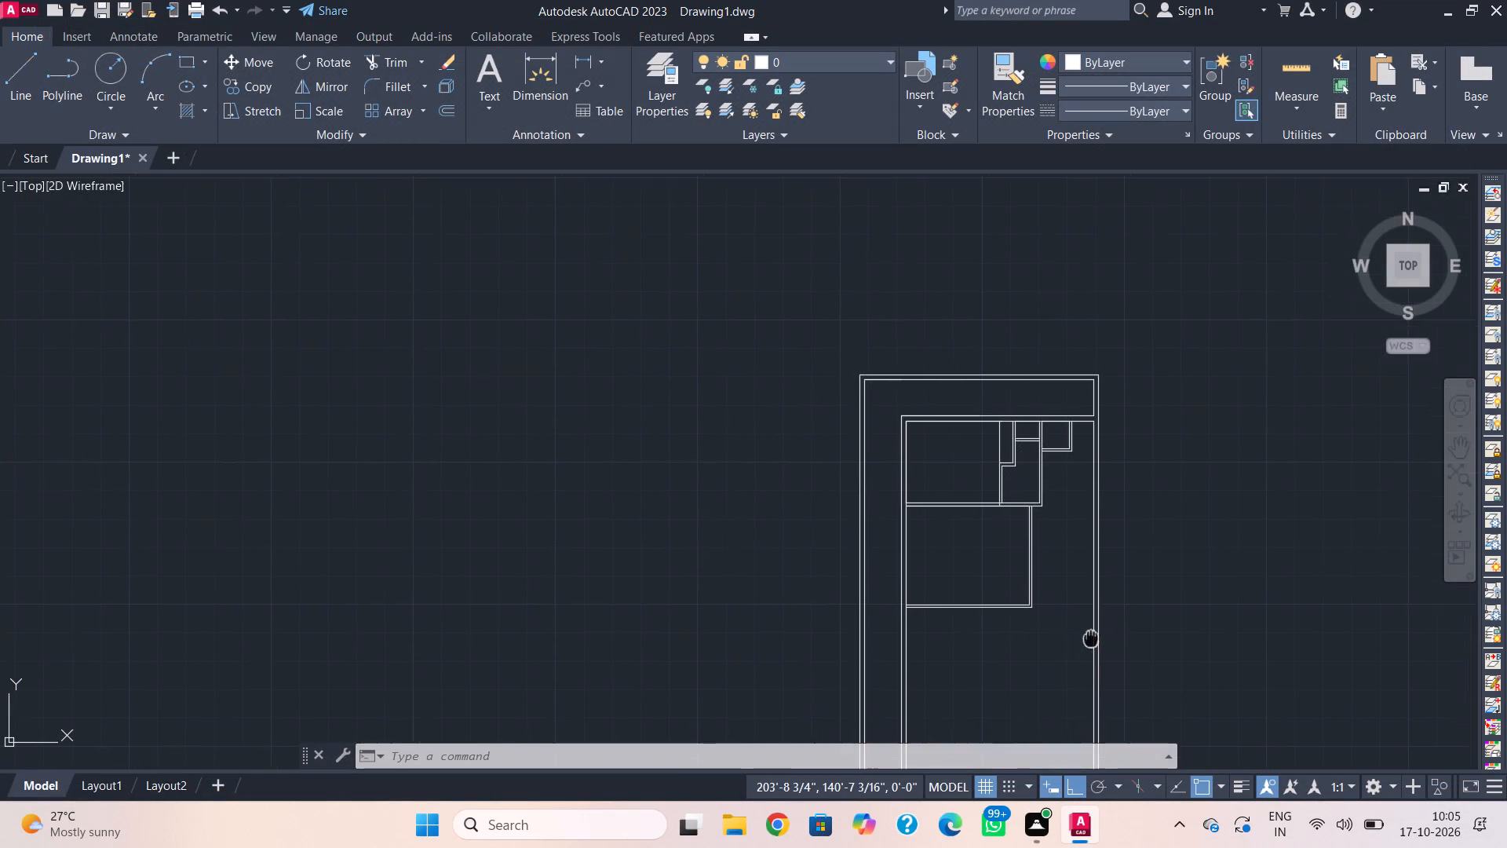
middle_drag(1086, 631, 978, 567)
scroll(972, 571, up, 1)
middle_drag(966, 550, 961, 526)
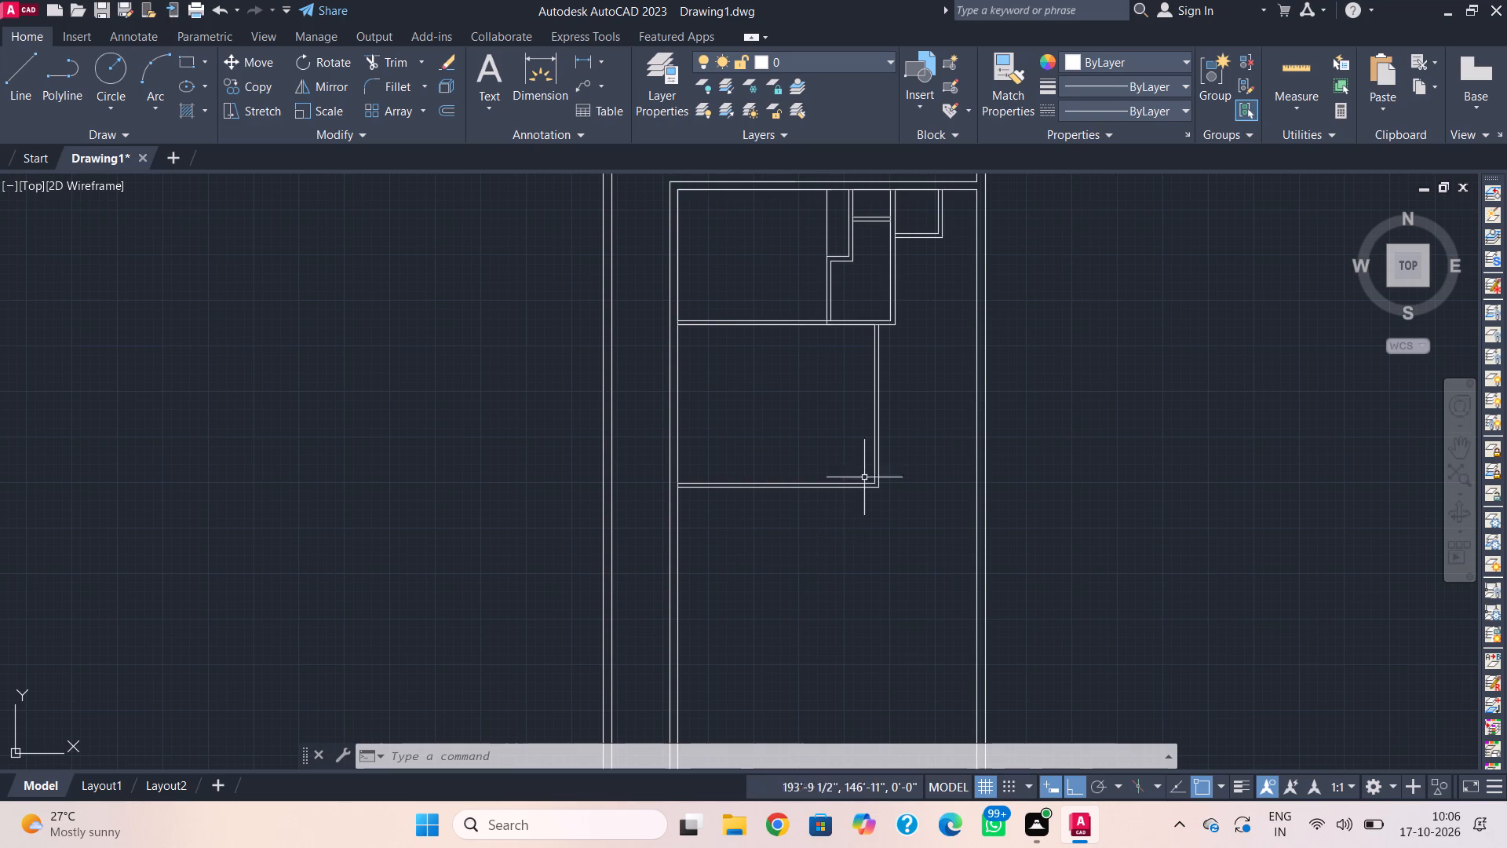
middle_drag(893, 400, 889, 592)
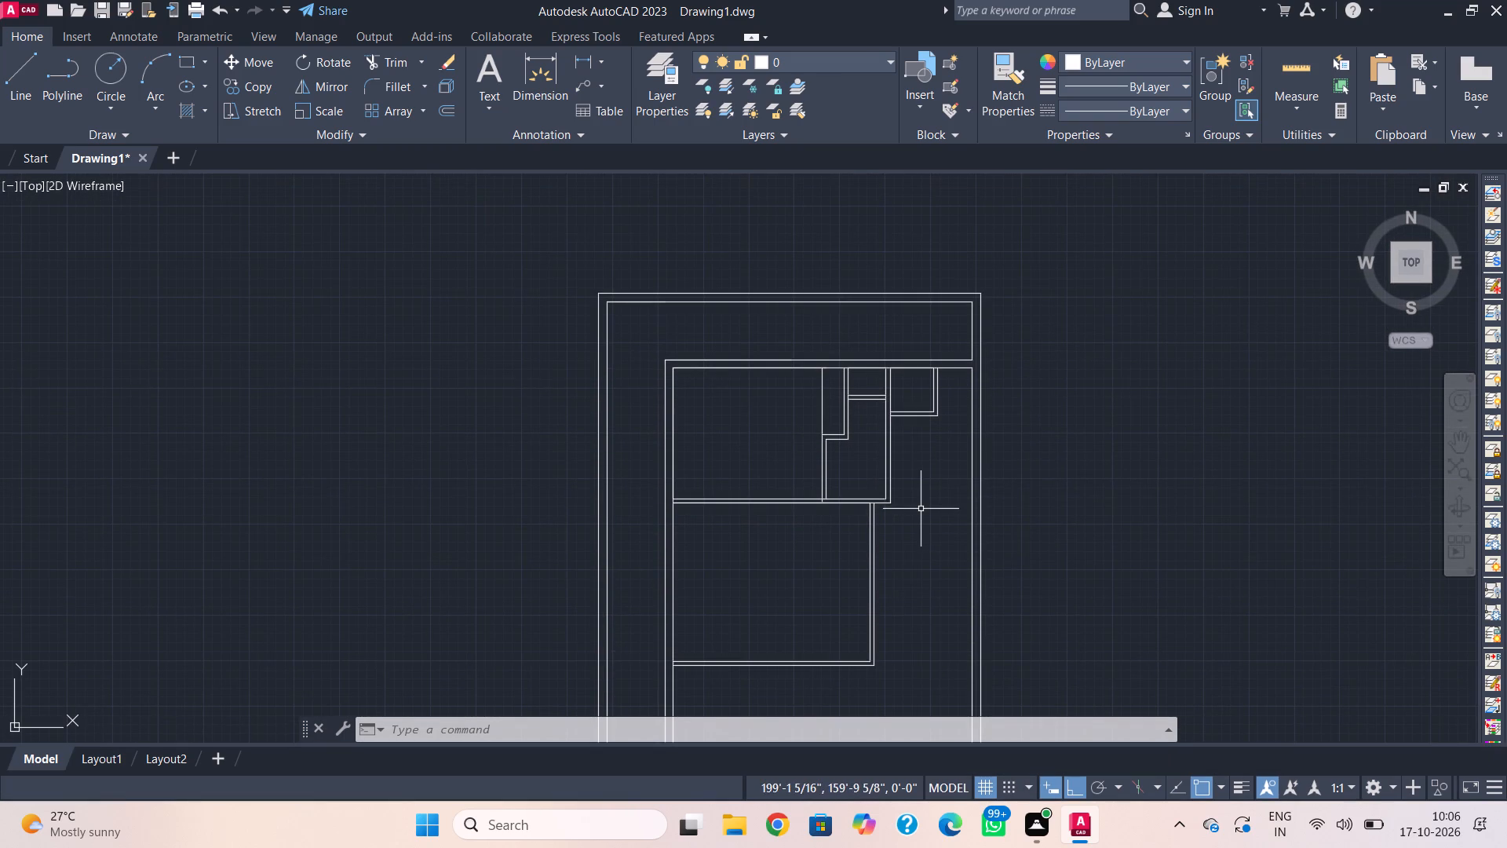
text(l)
key(space)
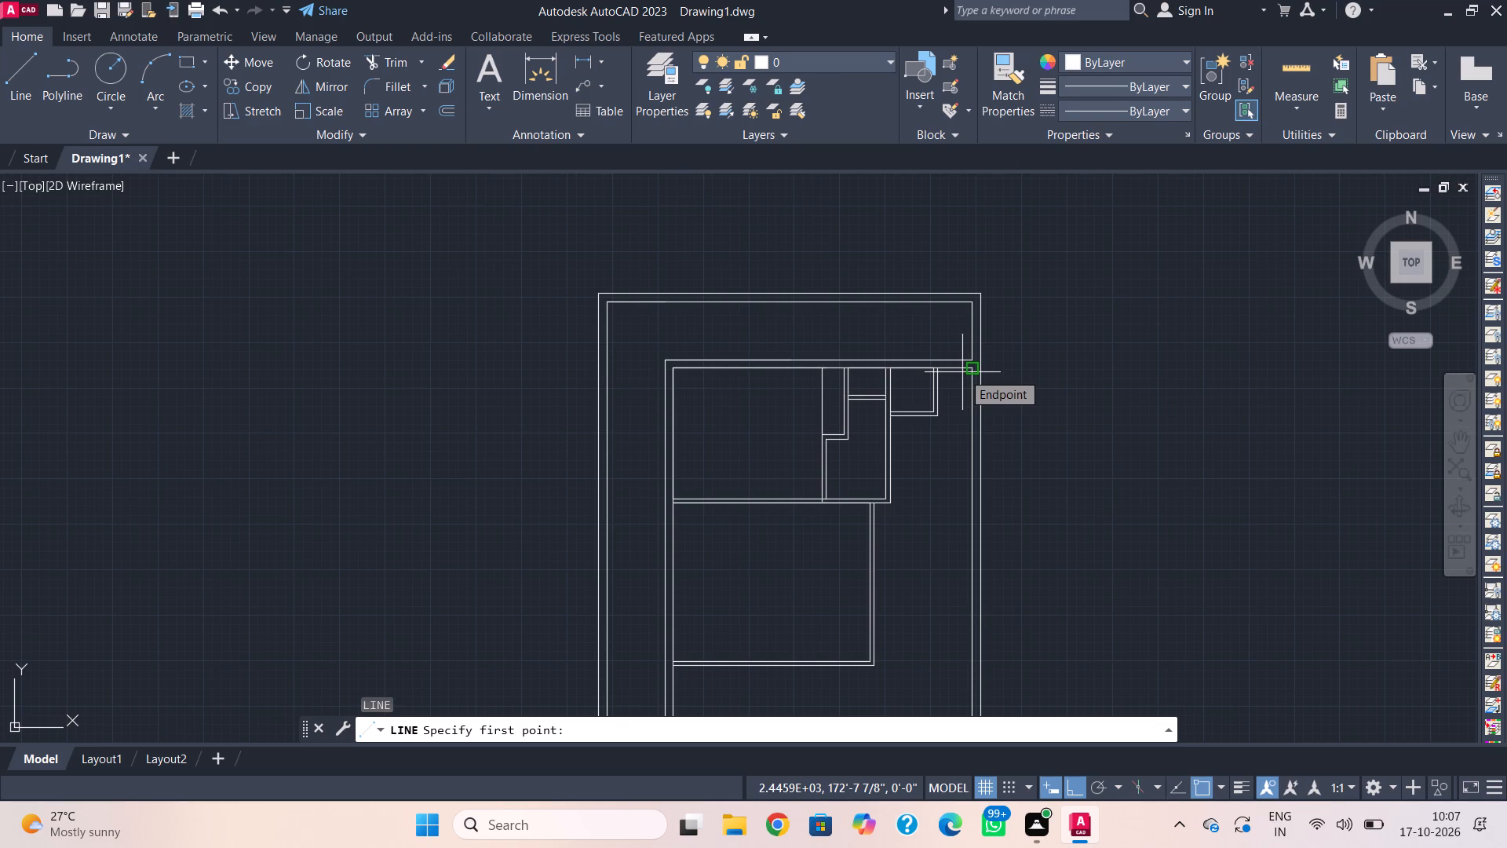
click(962, 372)
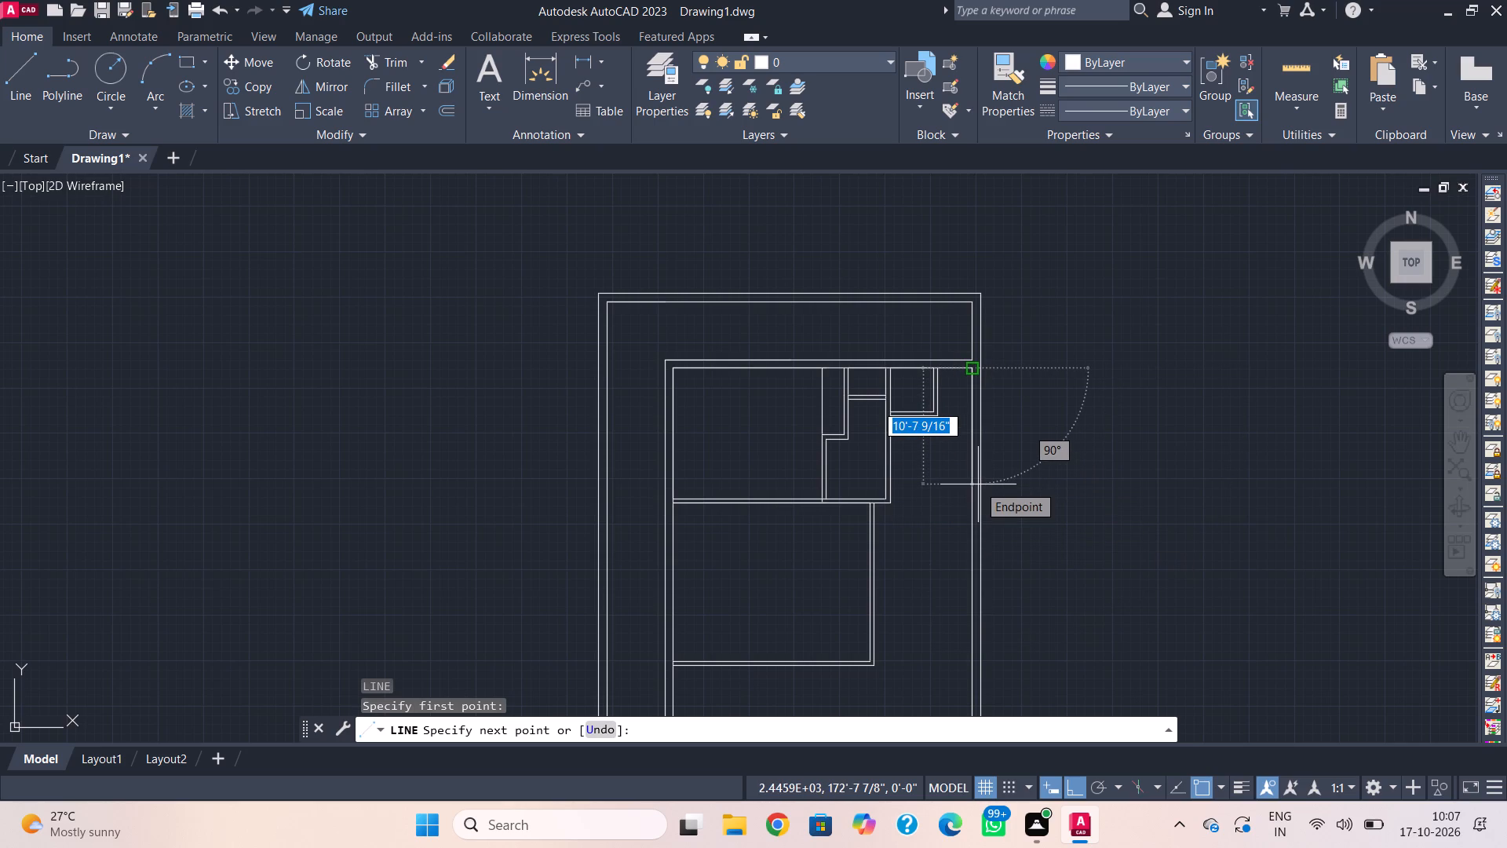
key(7)
key(apostrophe)
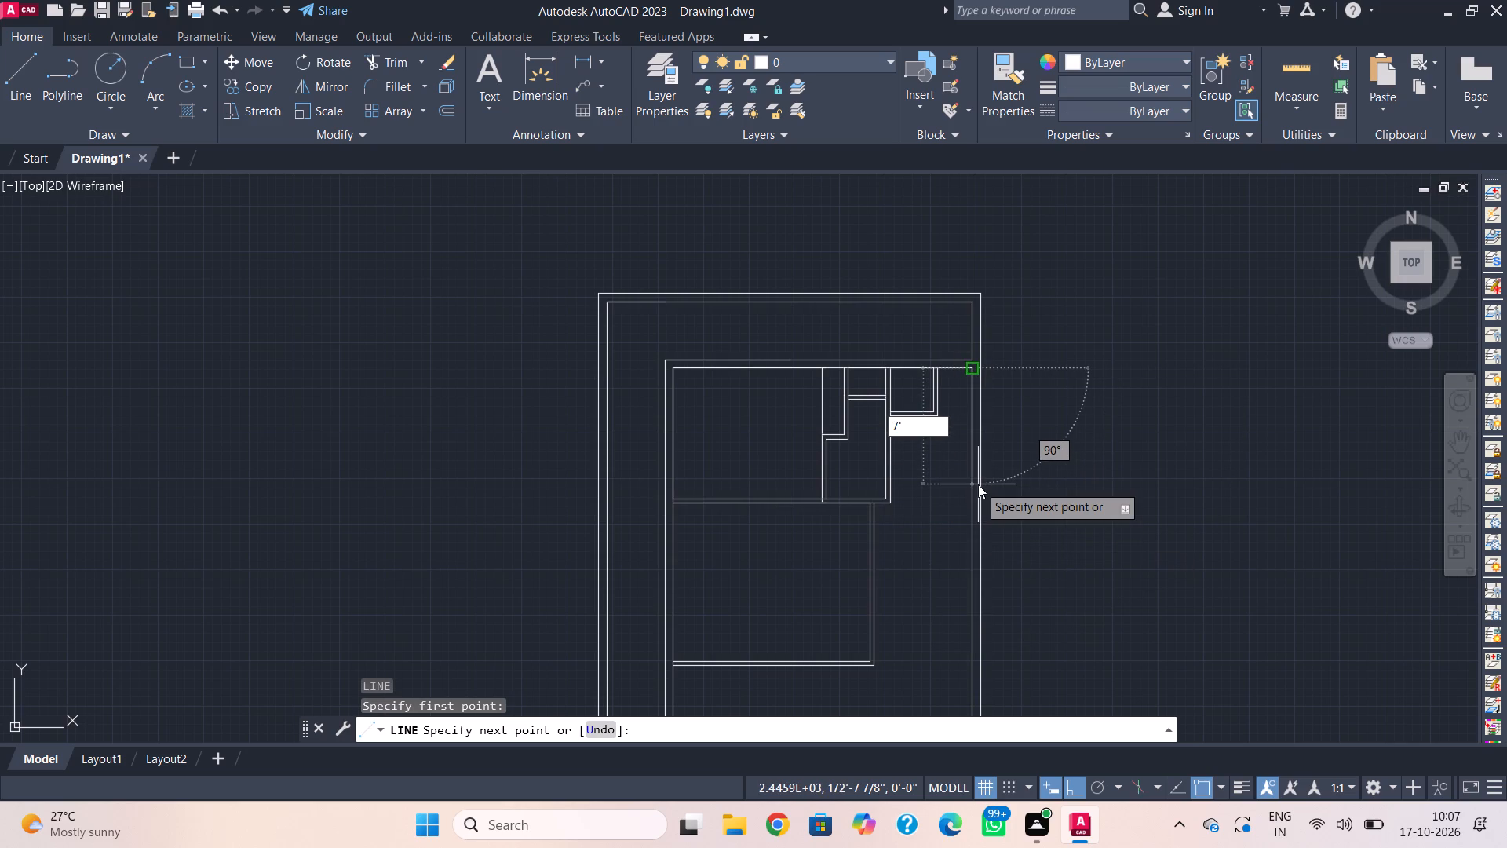
key(minus)
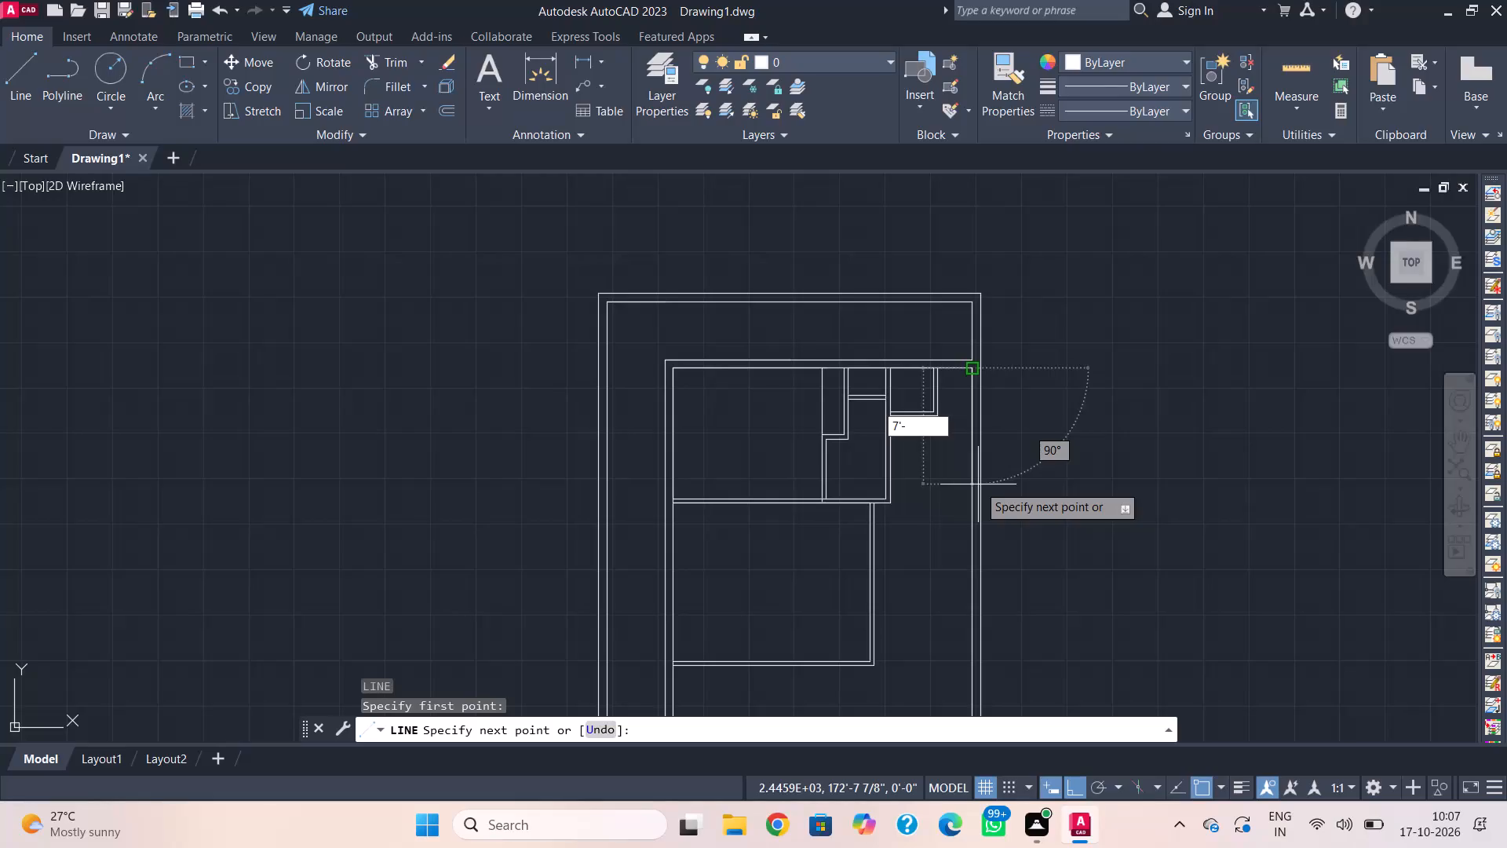
key(7)
key(shift+quotedbl)
key(Return)
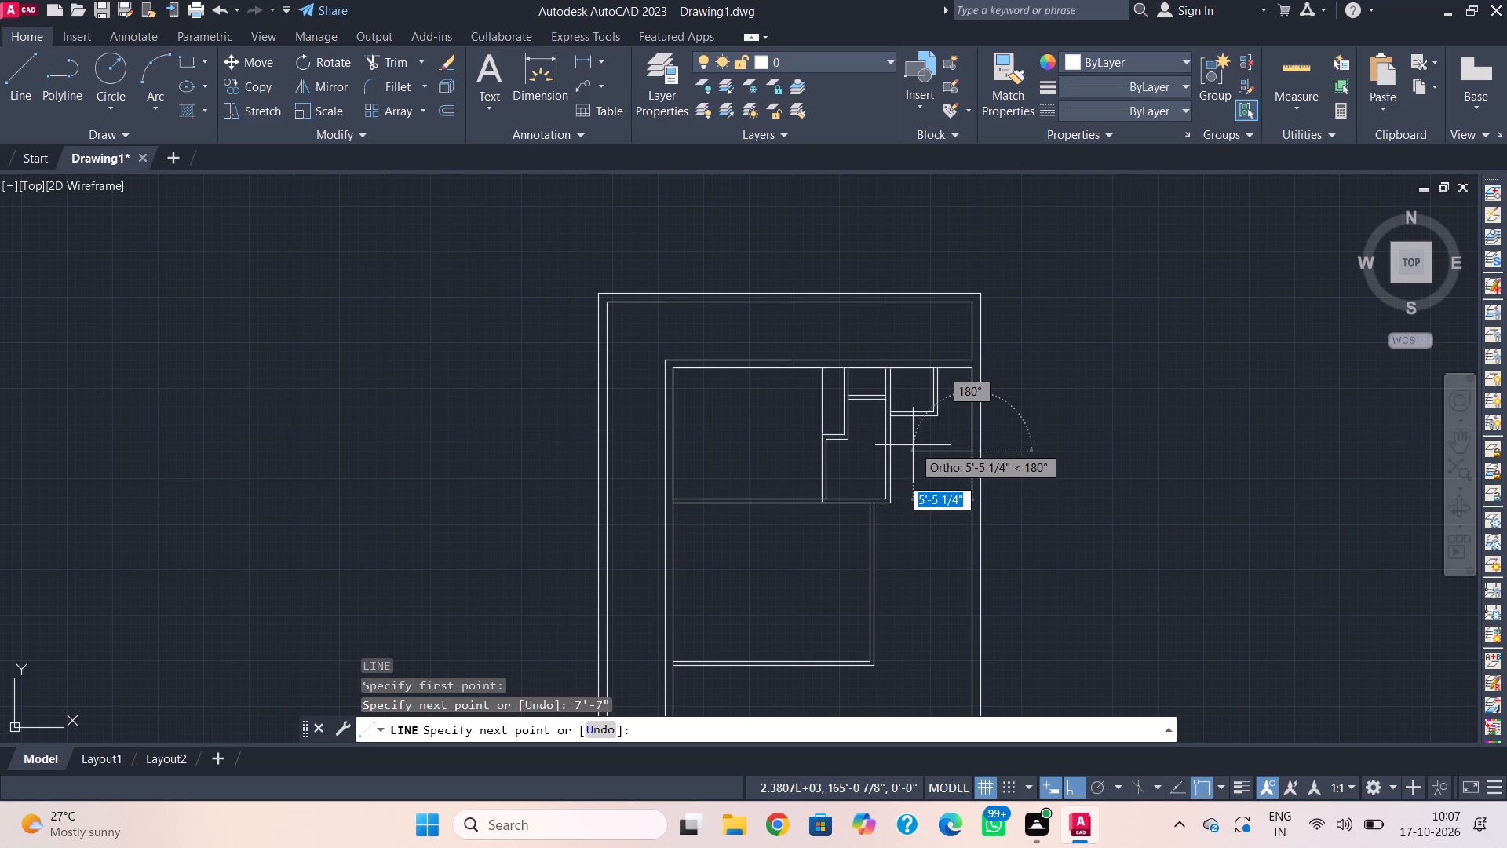
text(3')
key(minus)
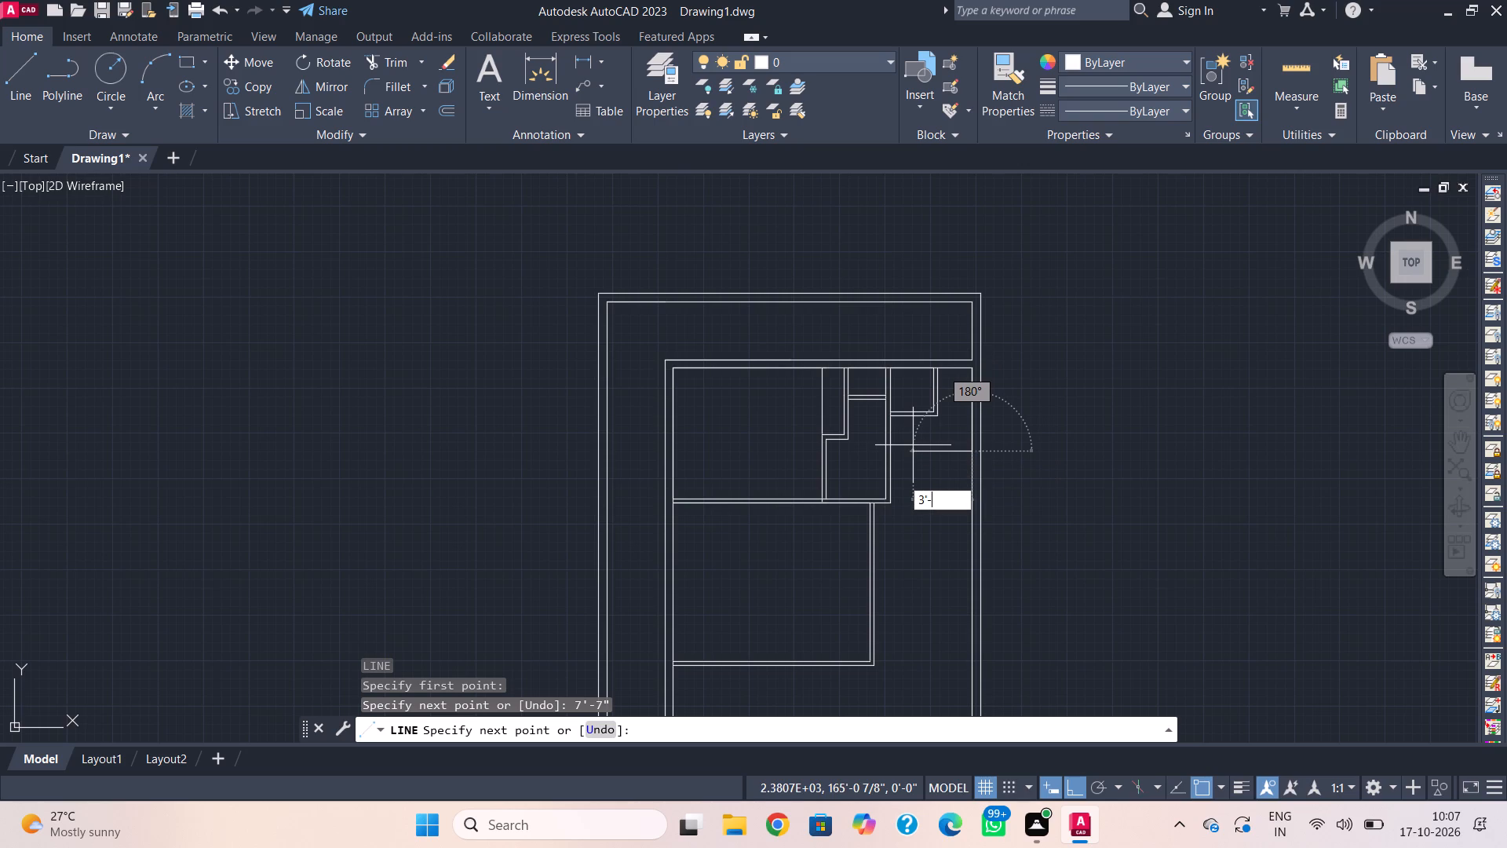
text(10)
key(shift+quotedbl)
key(Return)
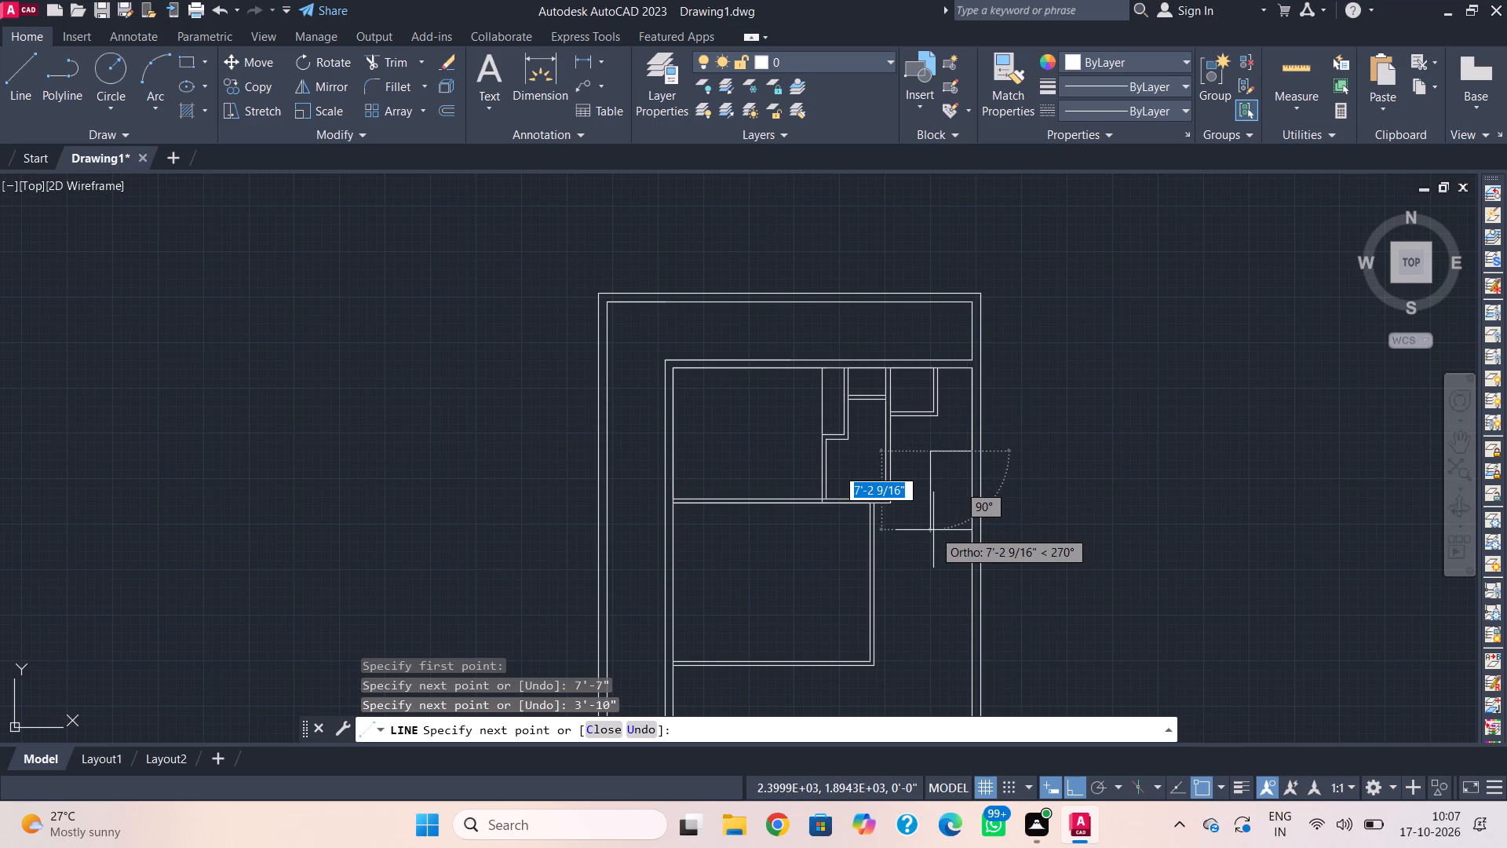
key(9)
key(shift+quotedbl)
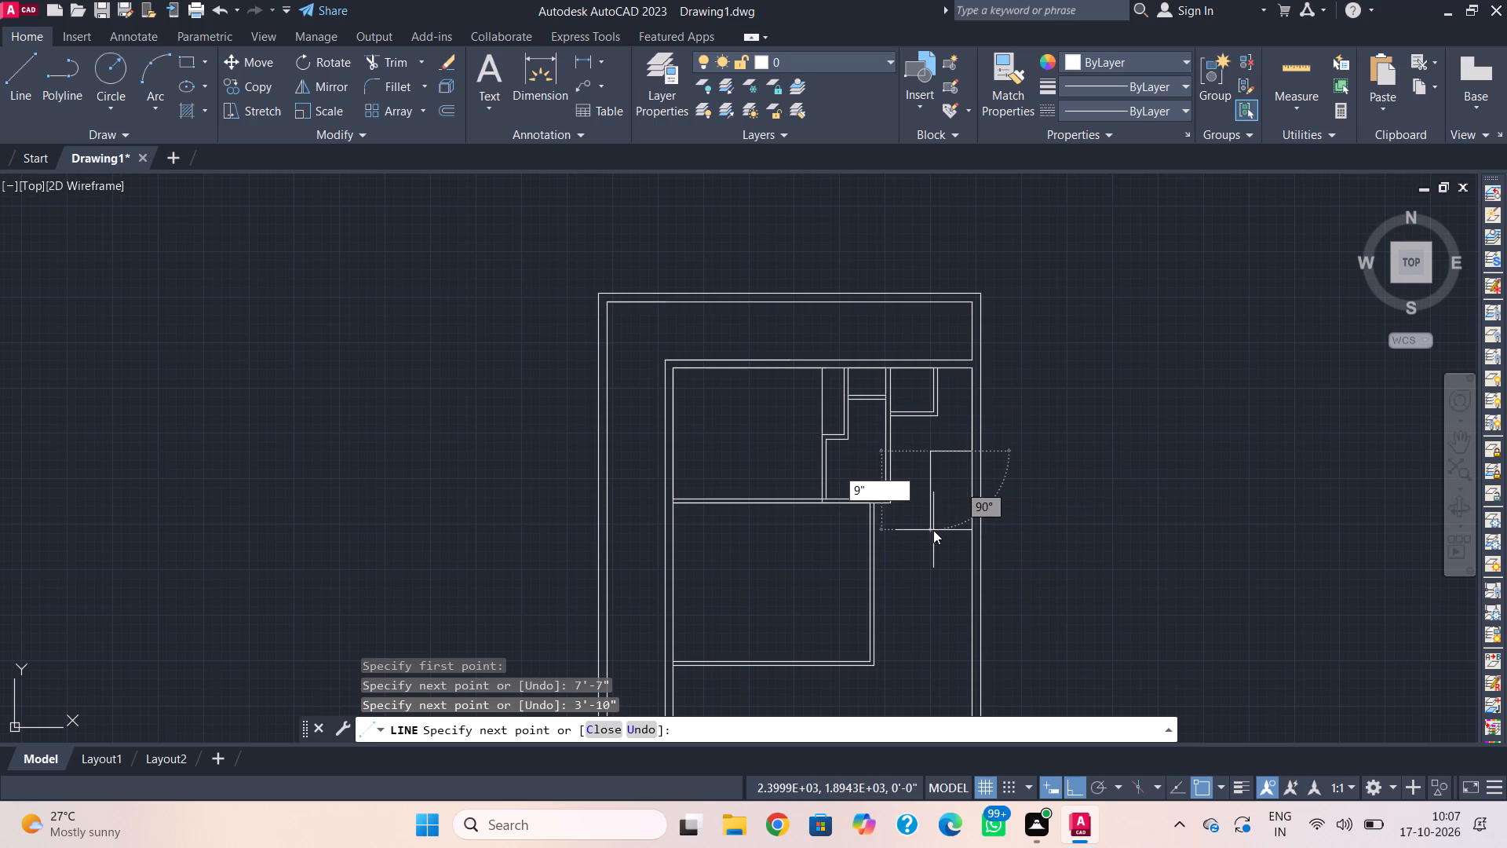
key(Return)
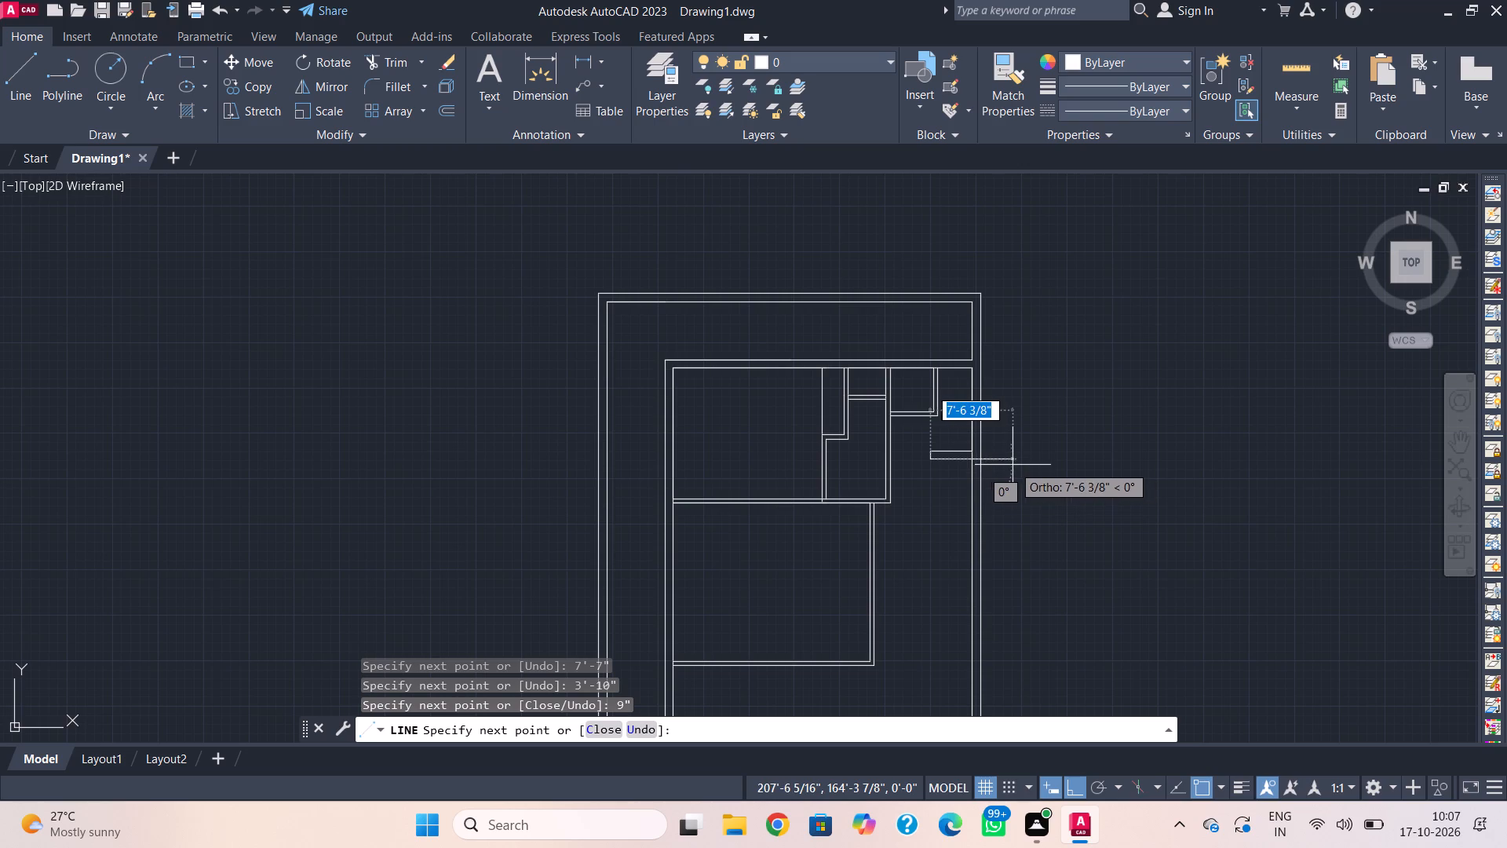
click(1013, 464)
key(Escape)
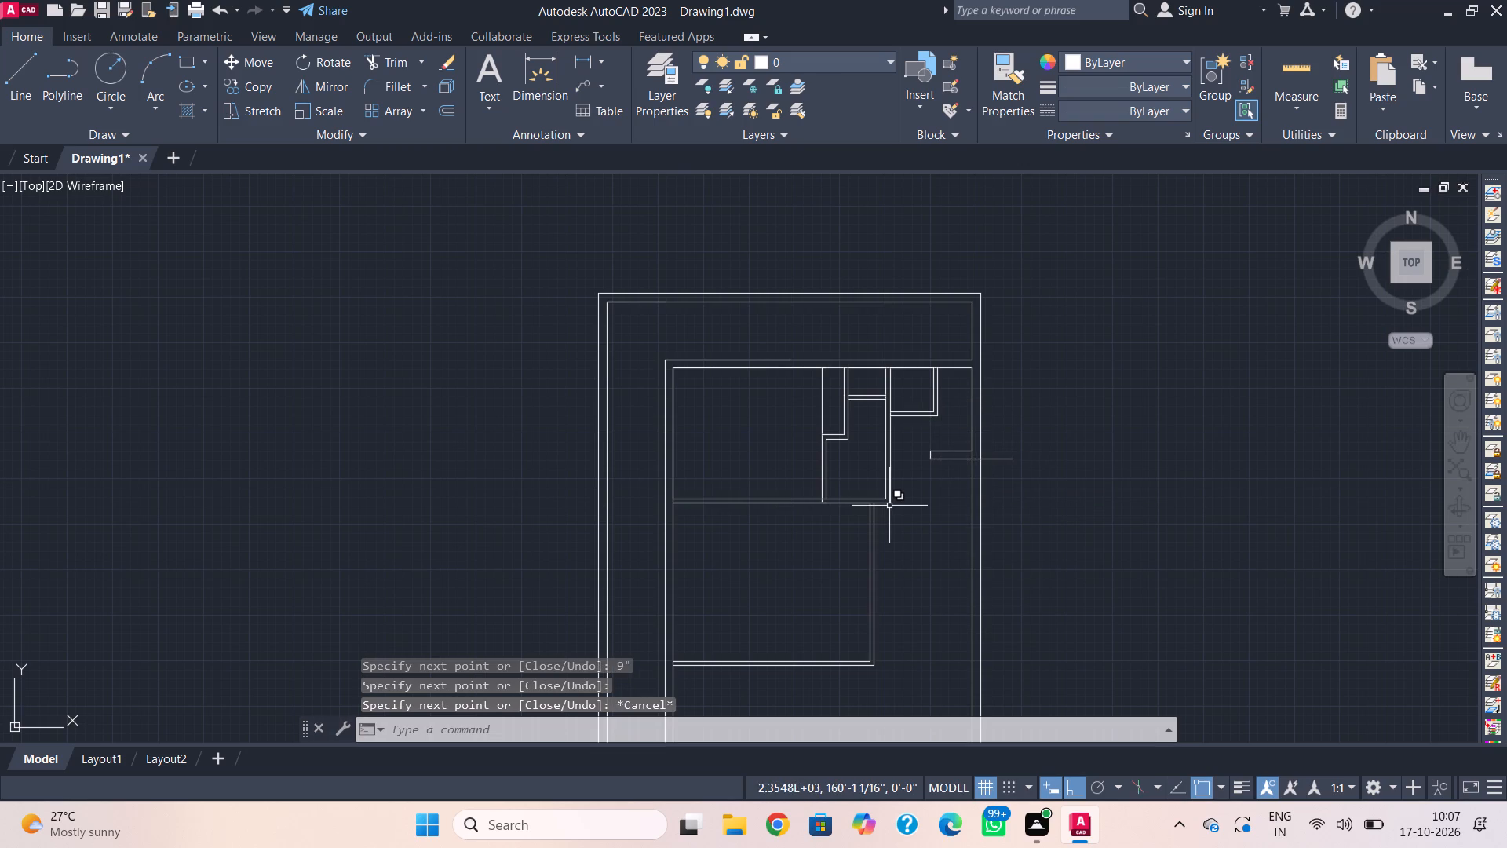
Trim the wall stub's lower line where it crosses and extends beyond the right outer wall.
text(tr)
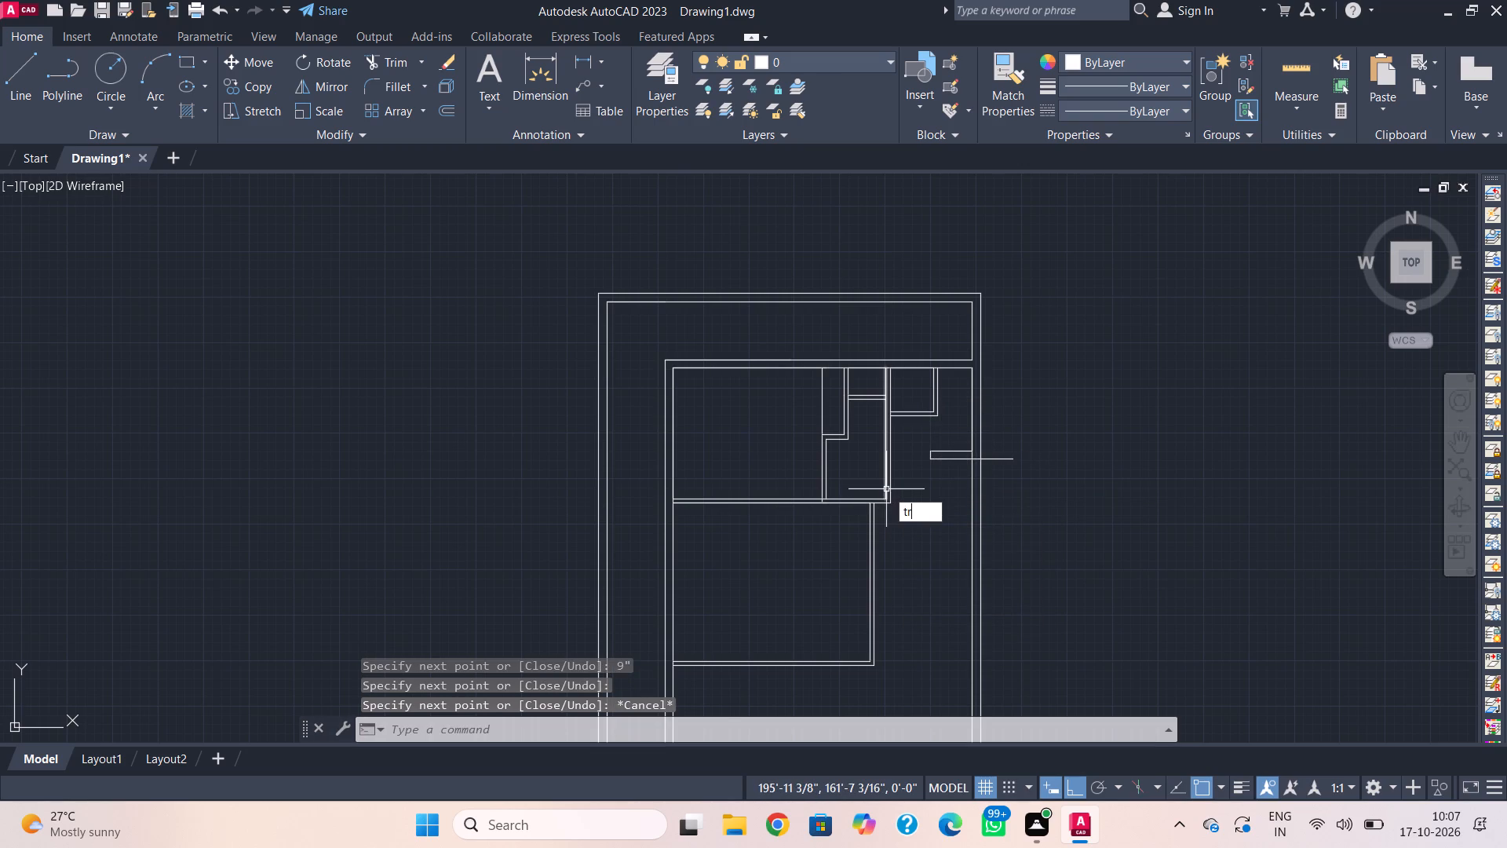
key(space)
scroll(976, 470, up, 3)
drag(965, 424, 966, 430)
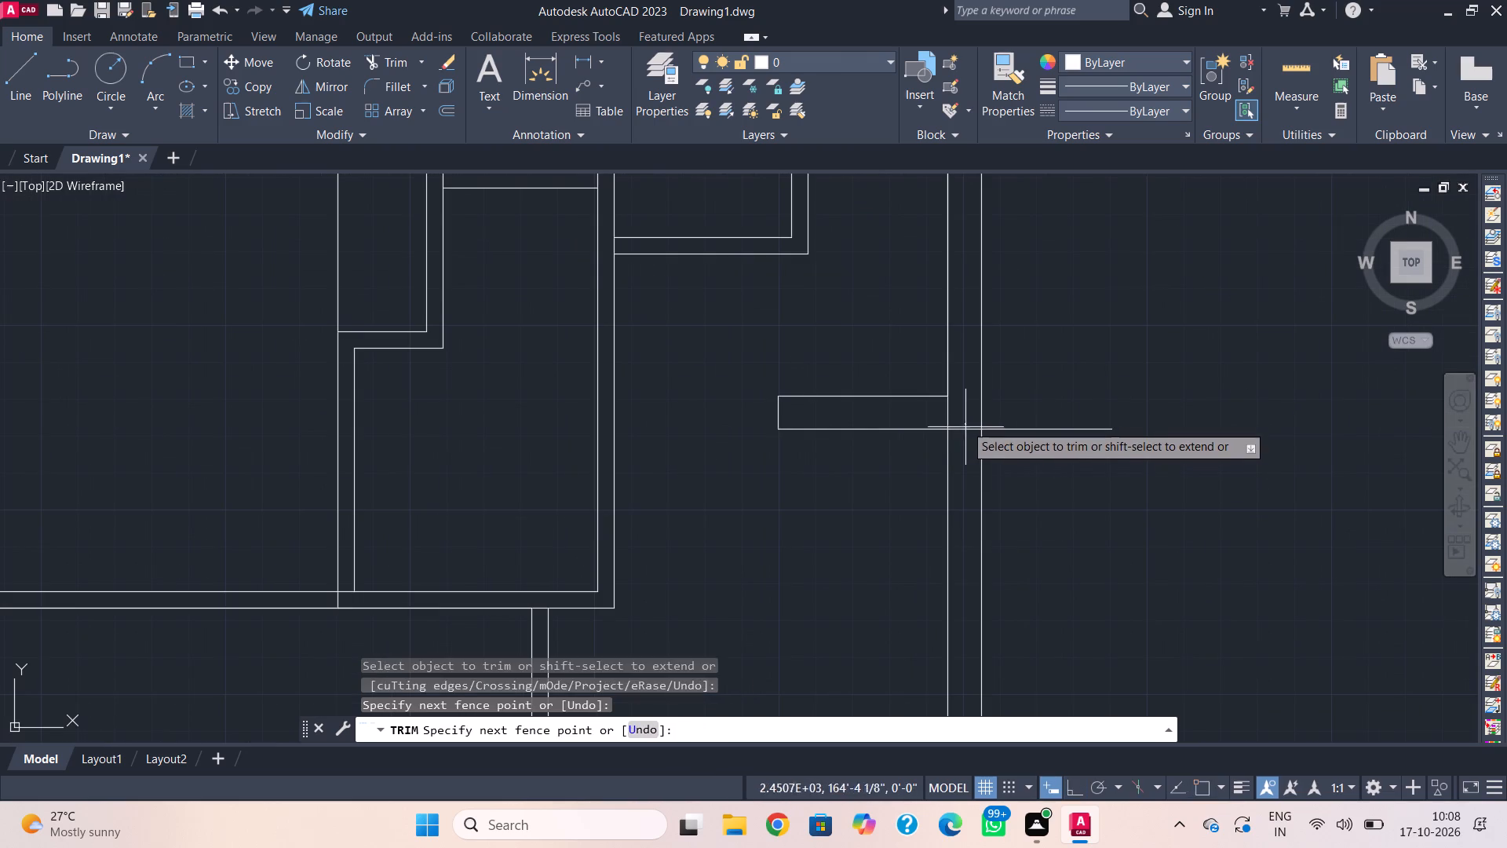
drag(966, 430, 966, 462)
drag(1049, 411, 1033, 477)
scroll(1027, 494, down, 2)
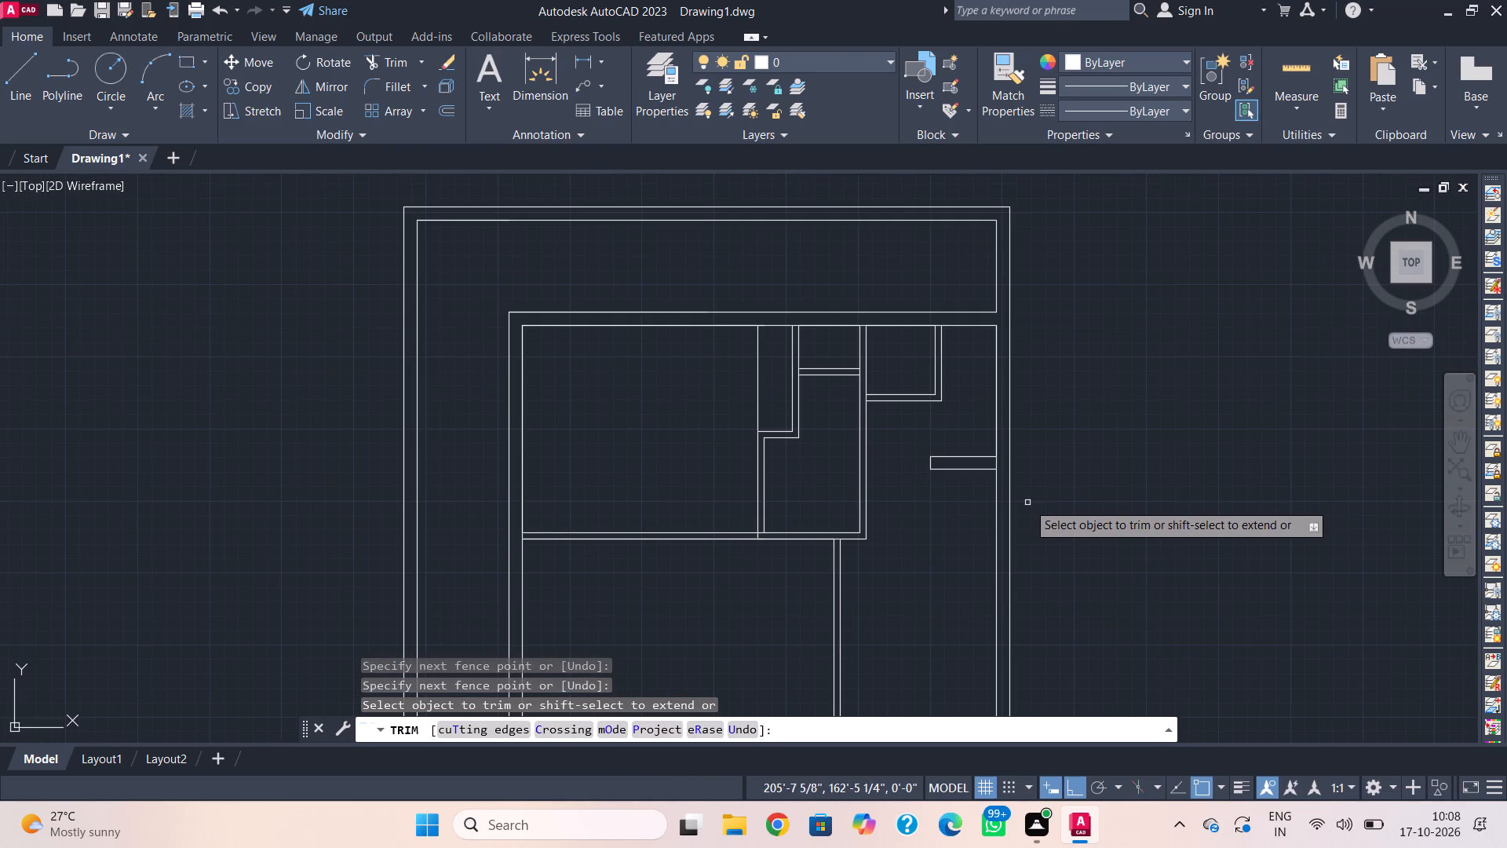
key(Escape)
scroll(1026, 512, down, 1)
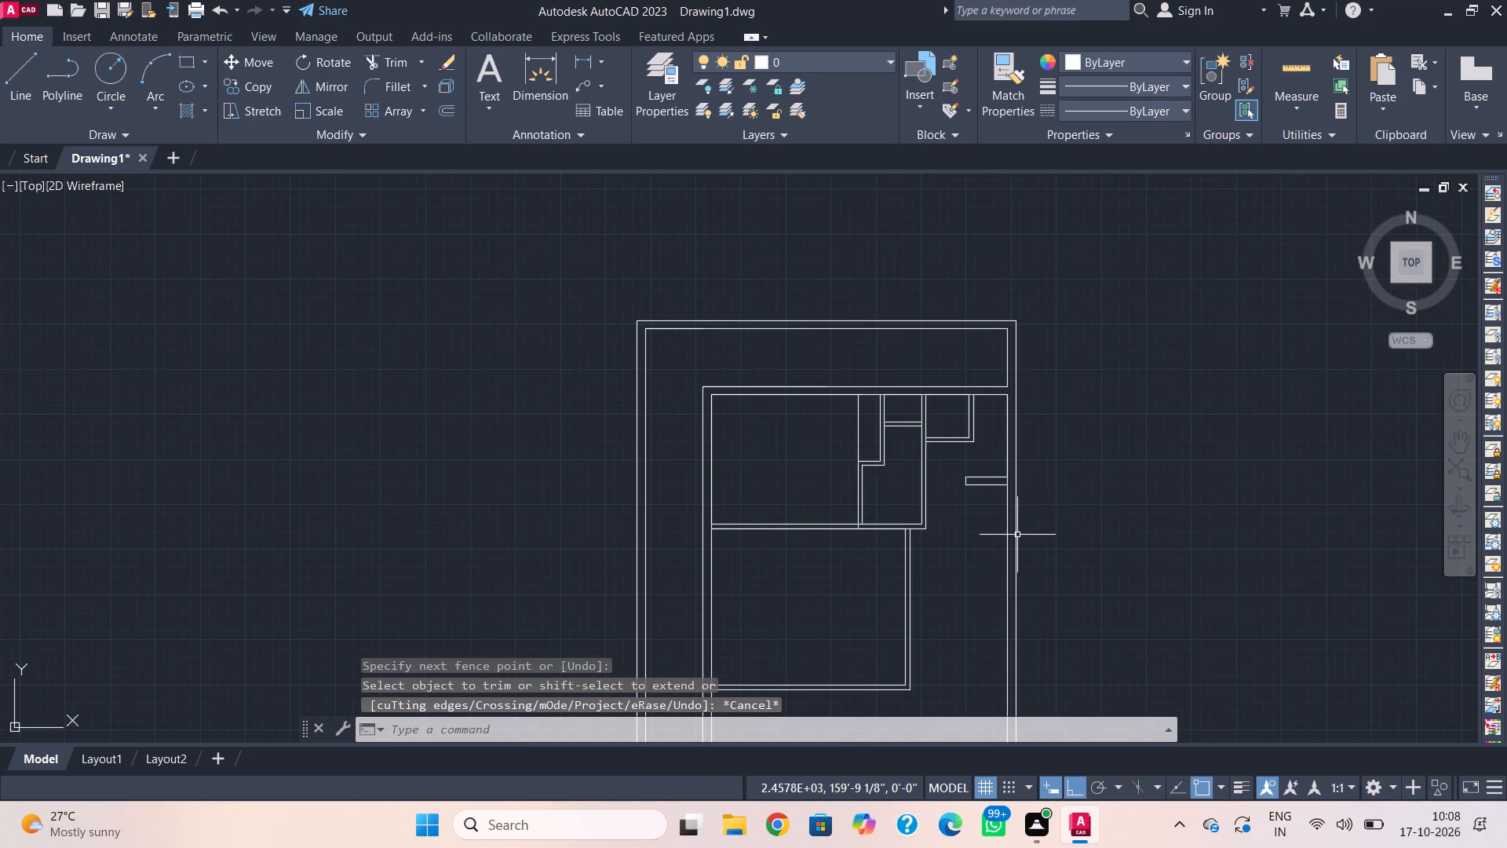
middle_drag(1007, 560, 1059, 517)
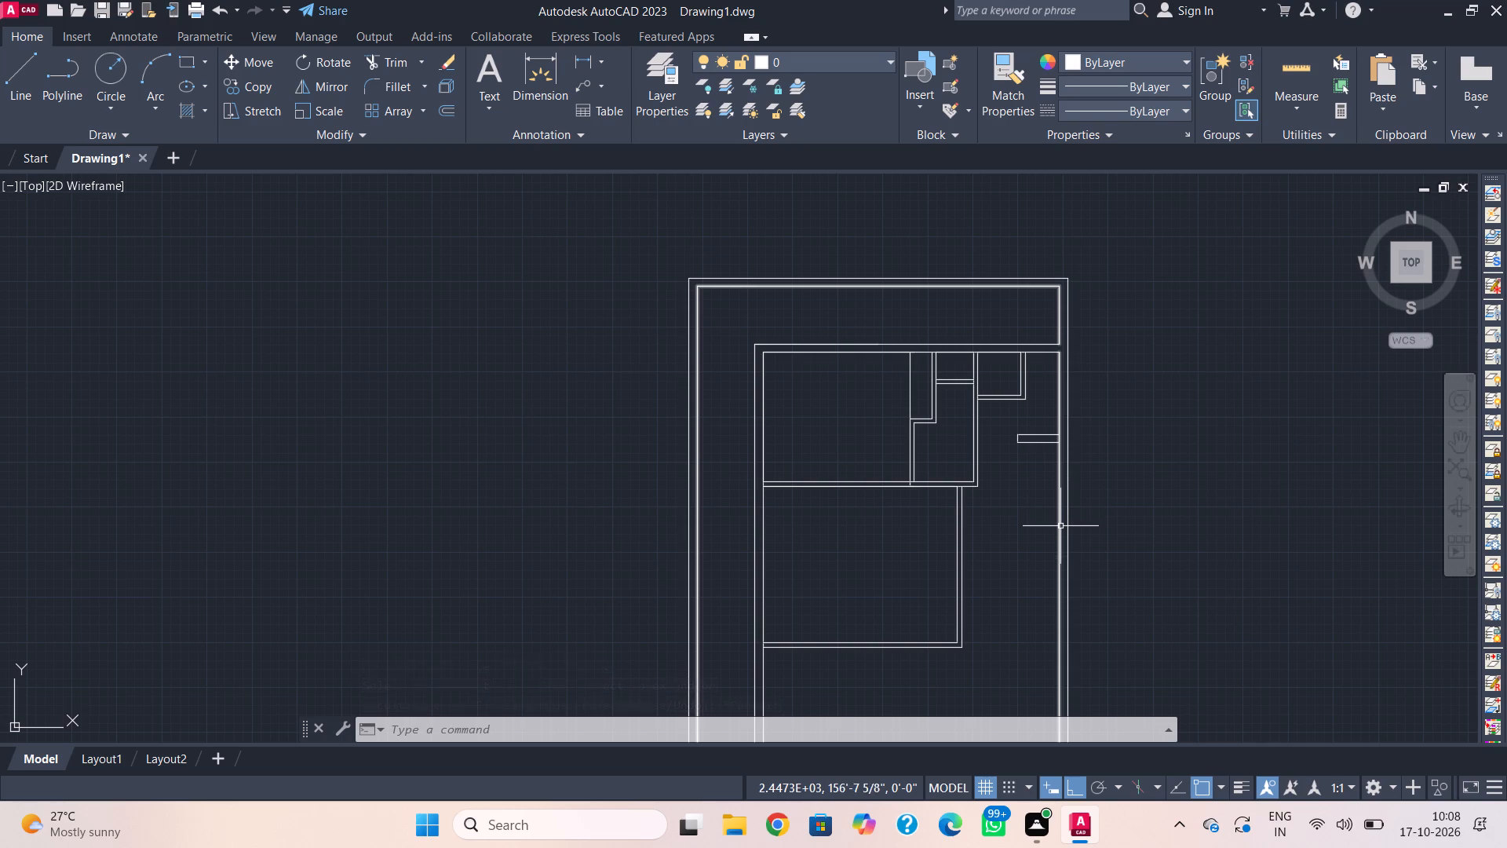
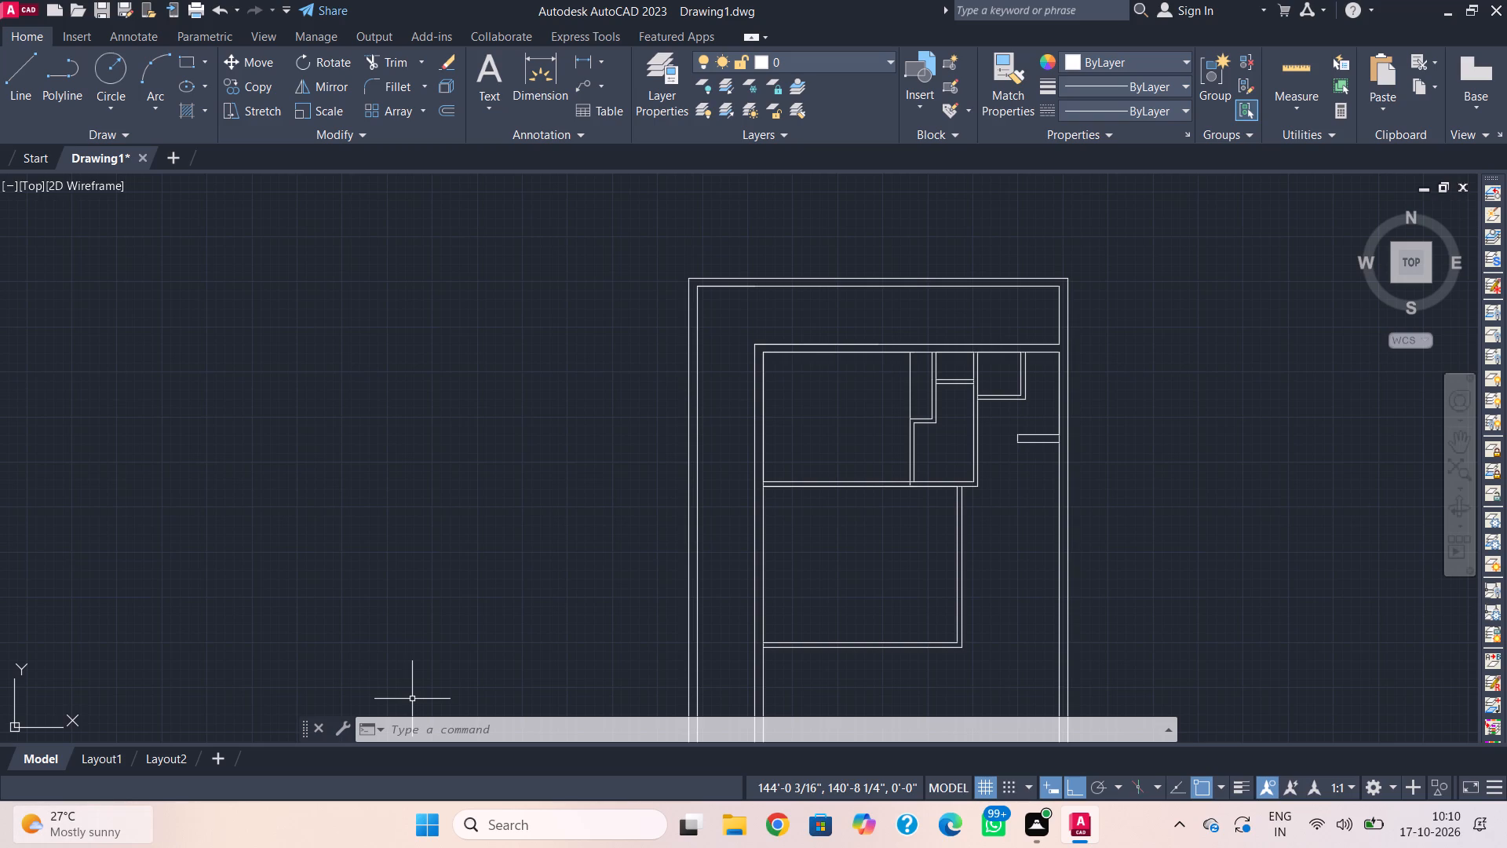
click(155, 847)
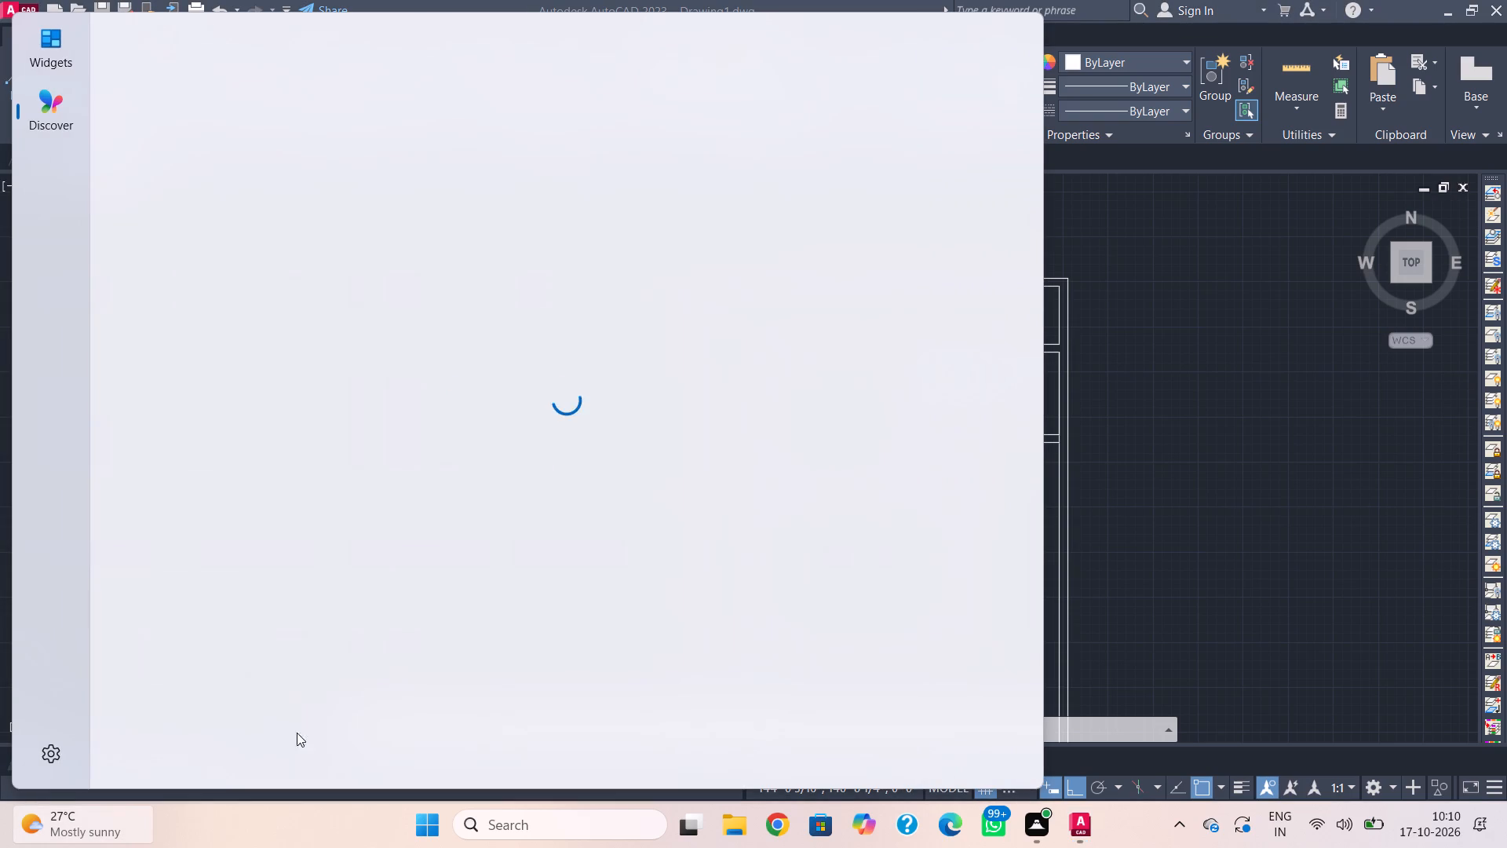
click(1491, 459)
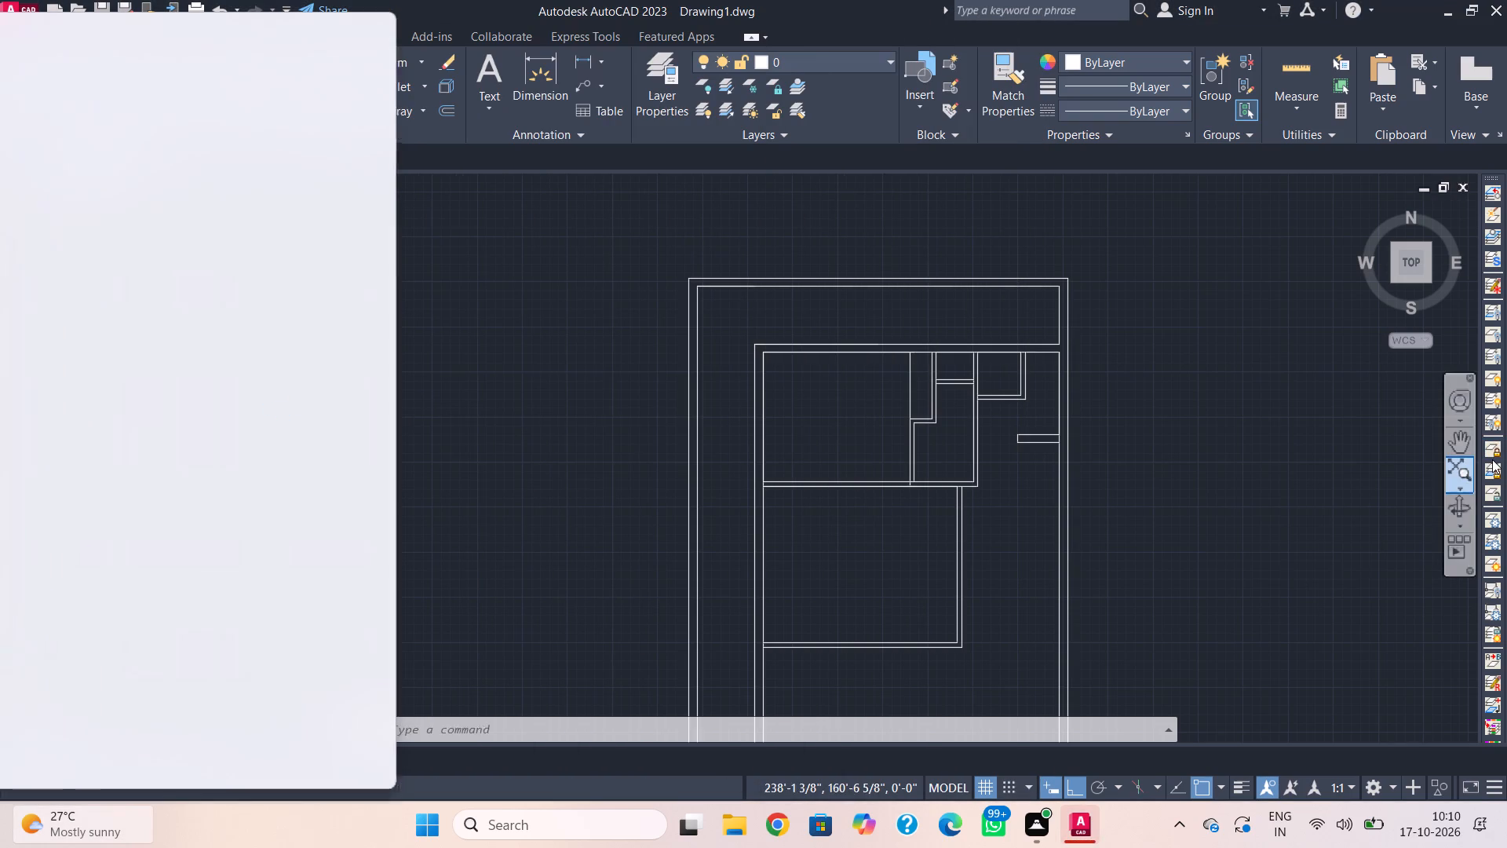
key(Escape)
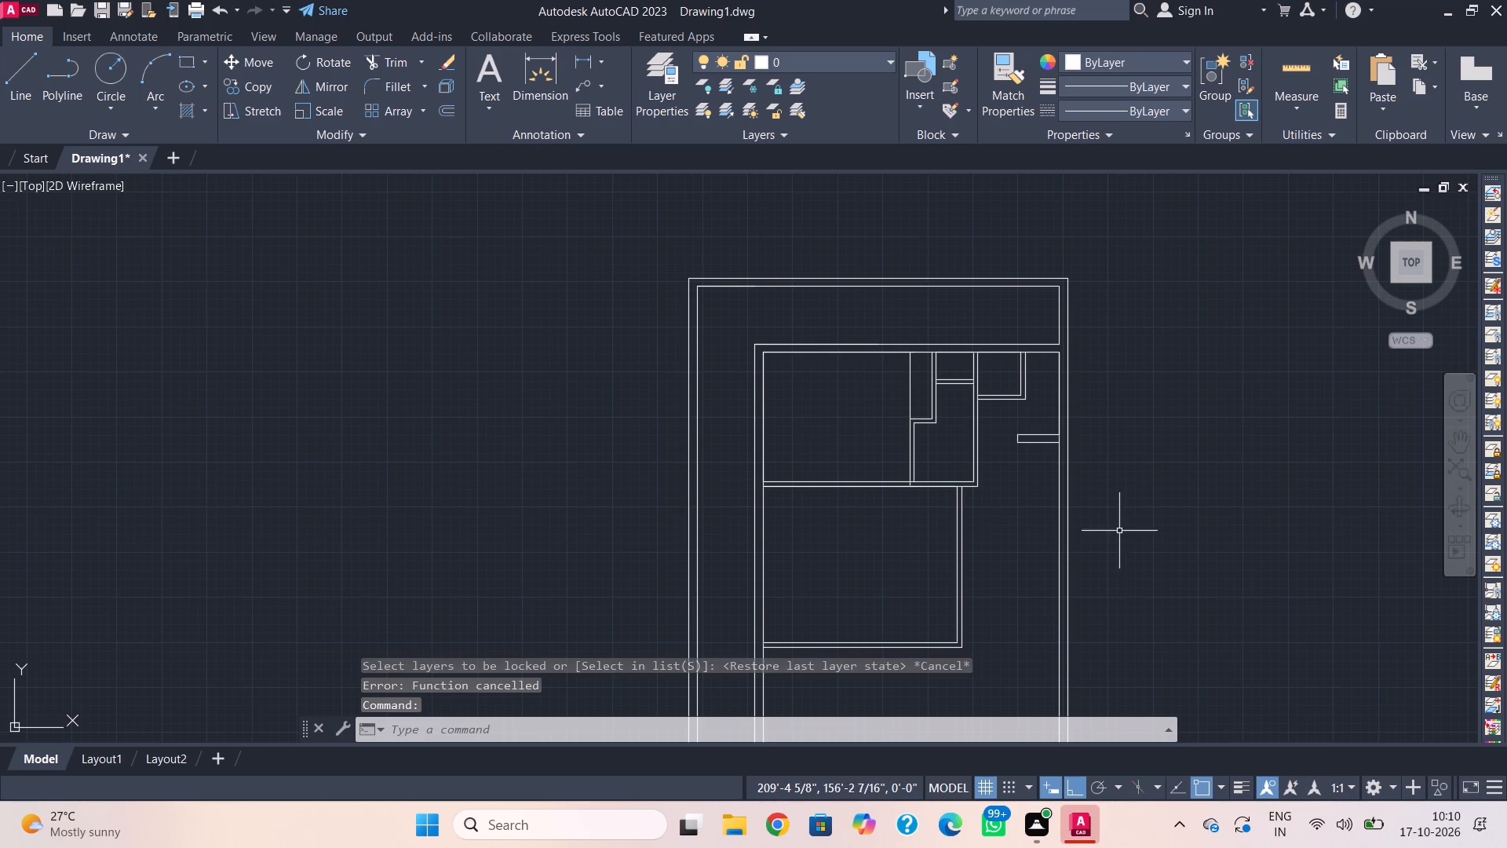
Draw lines from where the lower room's bottom wall meets the inner left wall, 8'-2" down, then 3'-3" right.
middle_drag(1119, 532, 1137, 371)
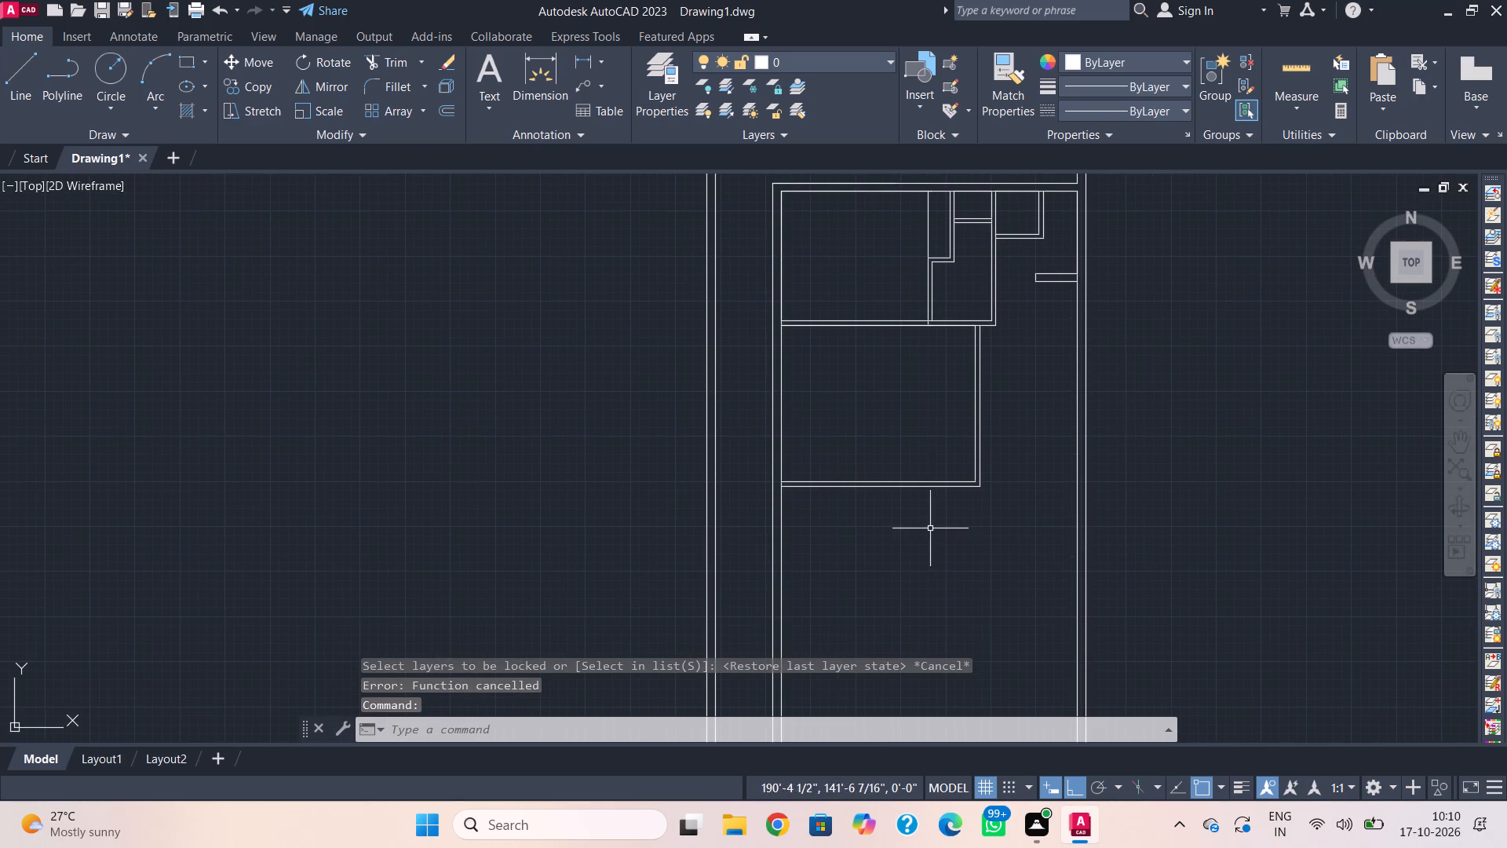
middle_drag(893, 539, 938, 506)
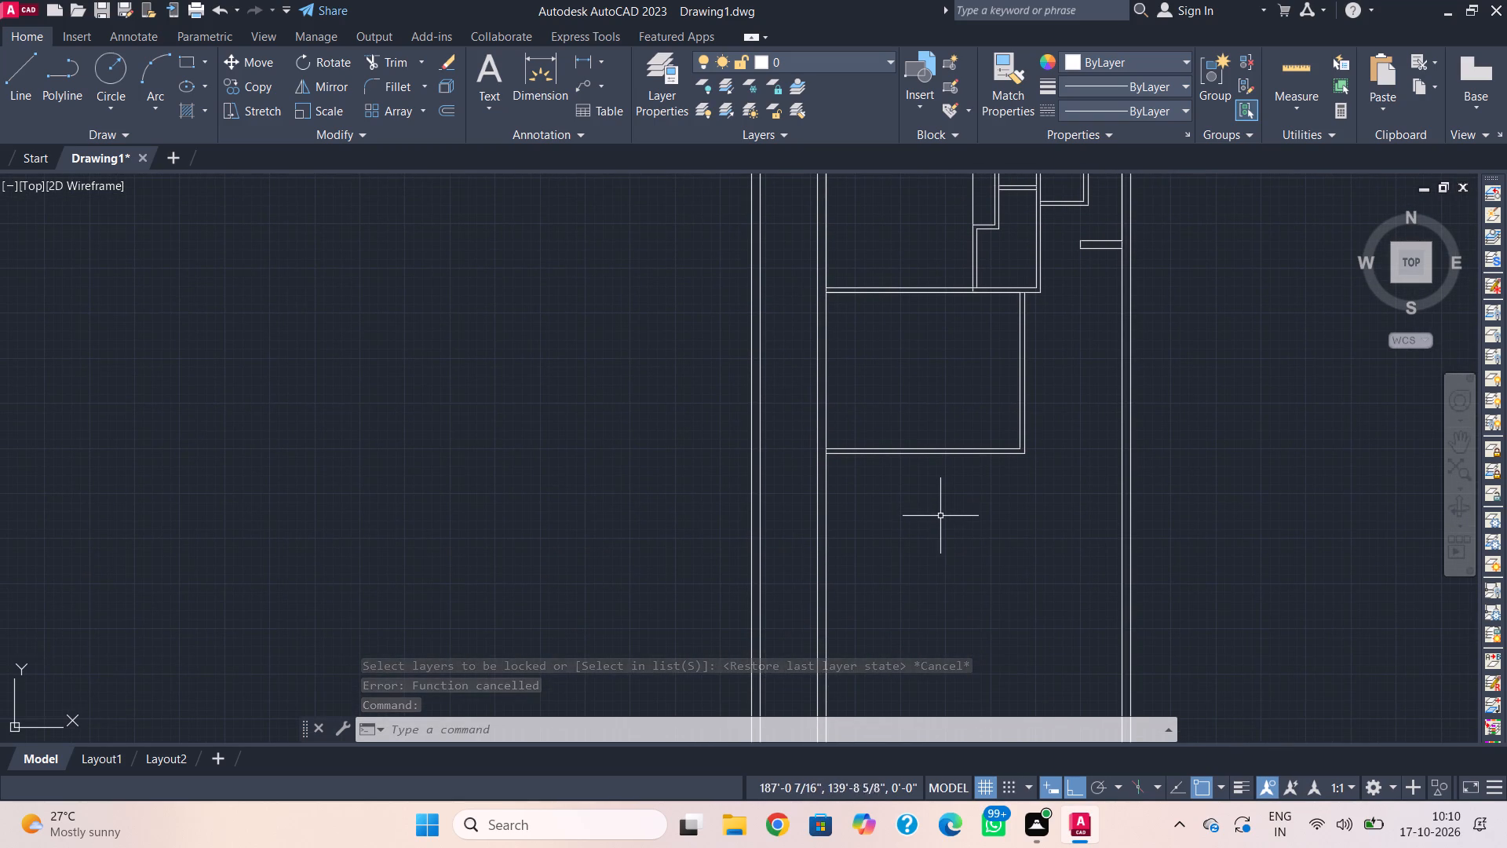
text(l)
key(space)
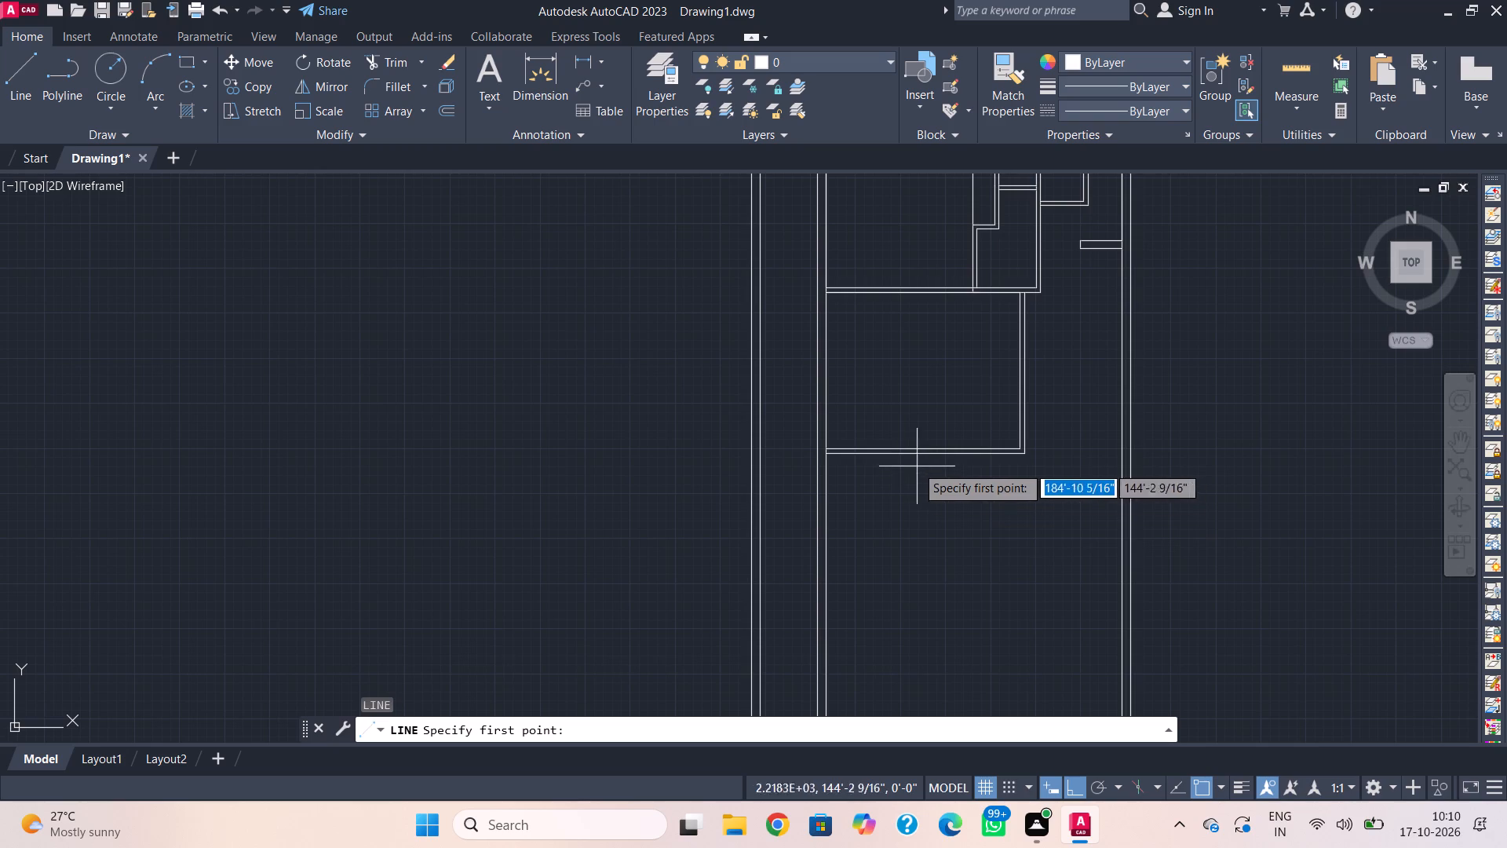
click(835, 456)
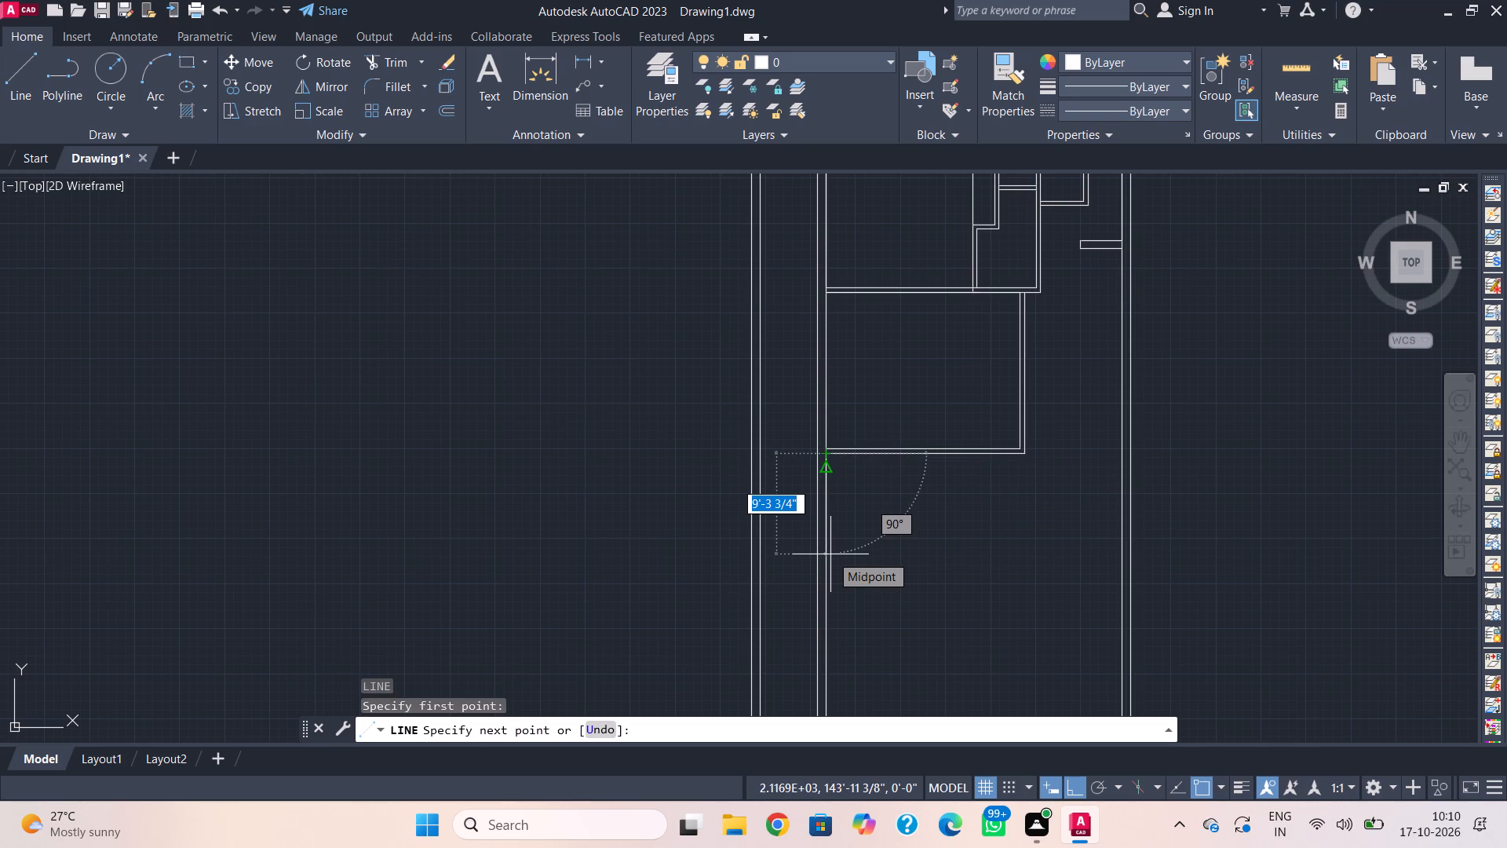
key(8)
key(apostrophe)
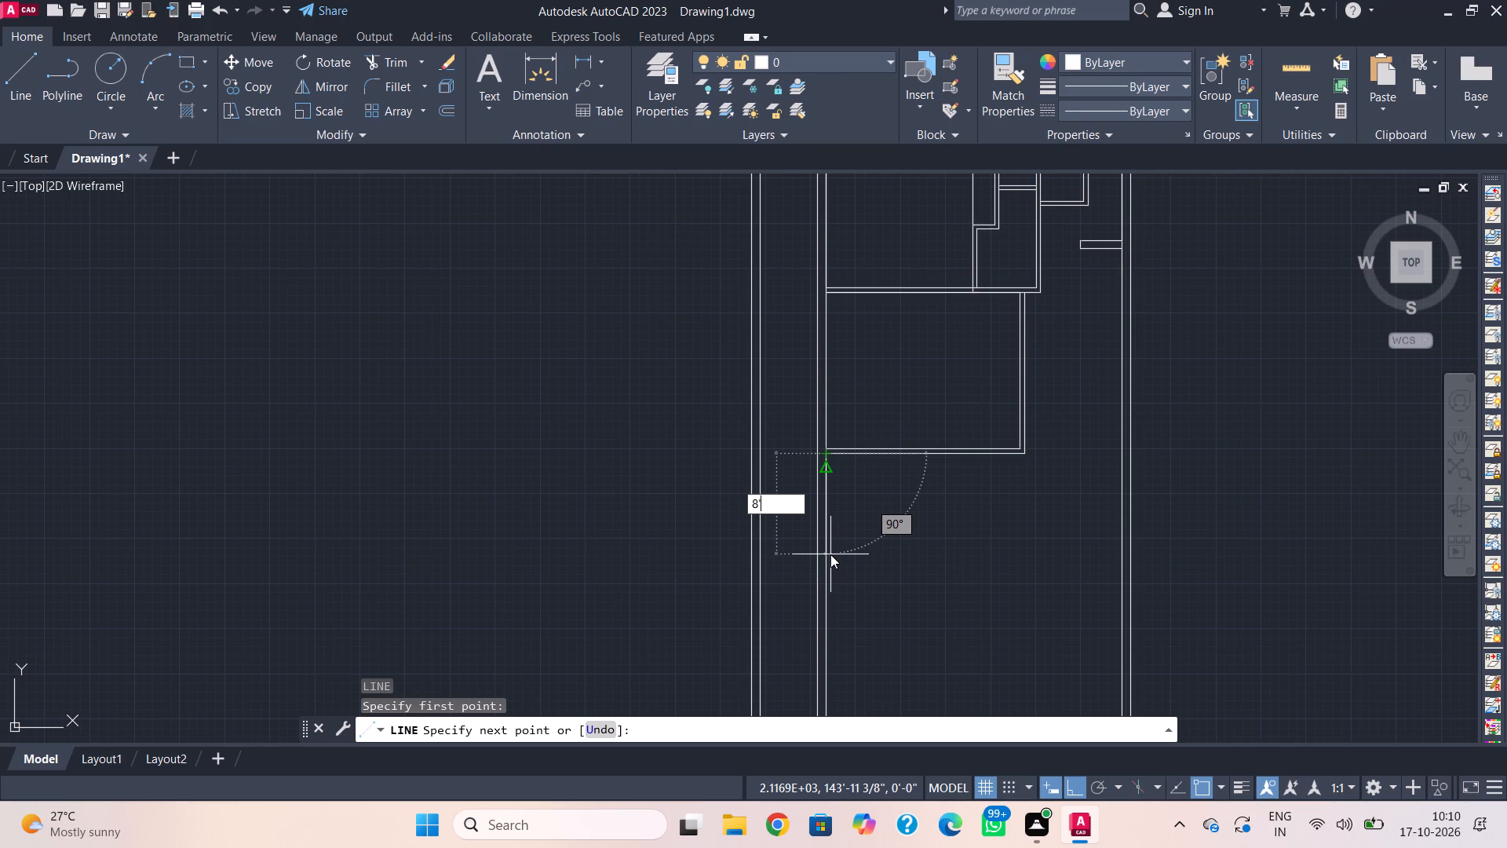
text(-2")
key(Return)
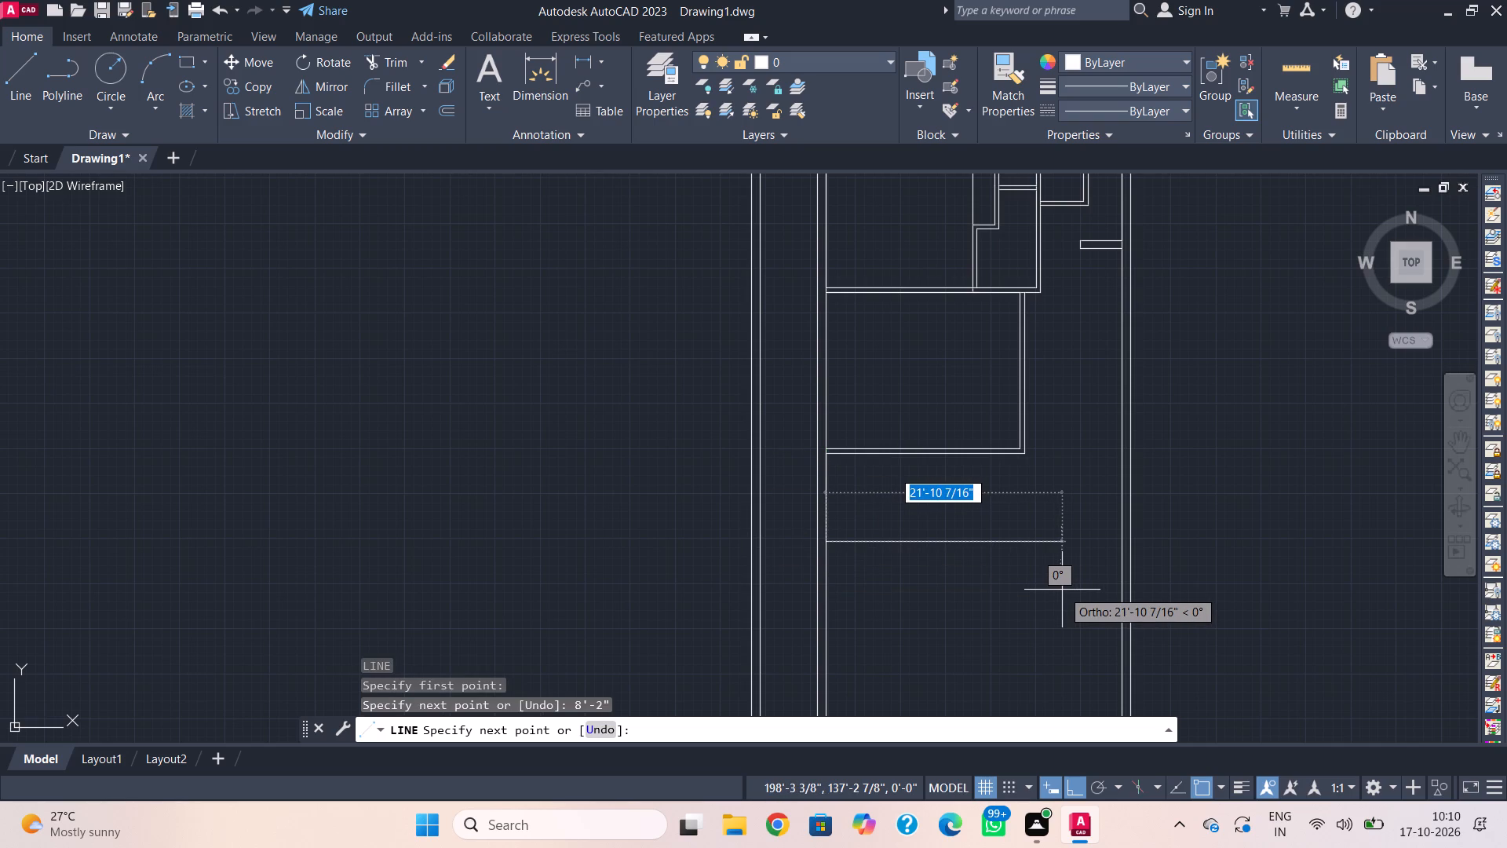
text(3')
text(-3)
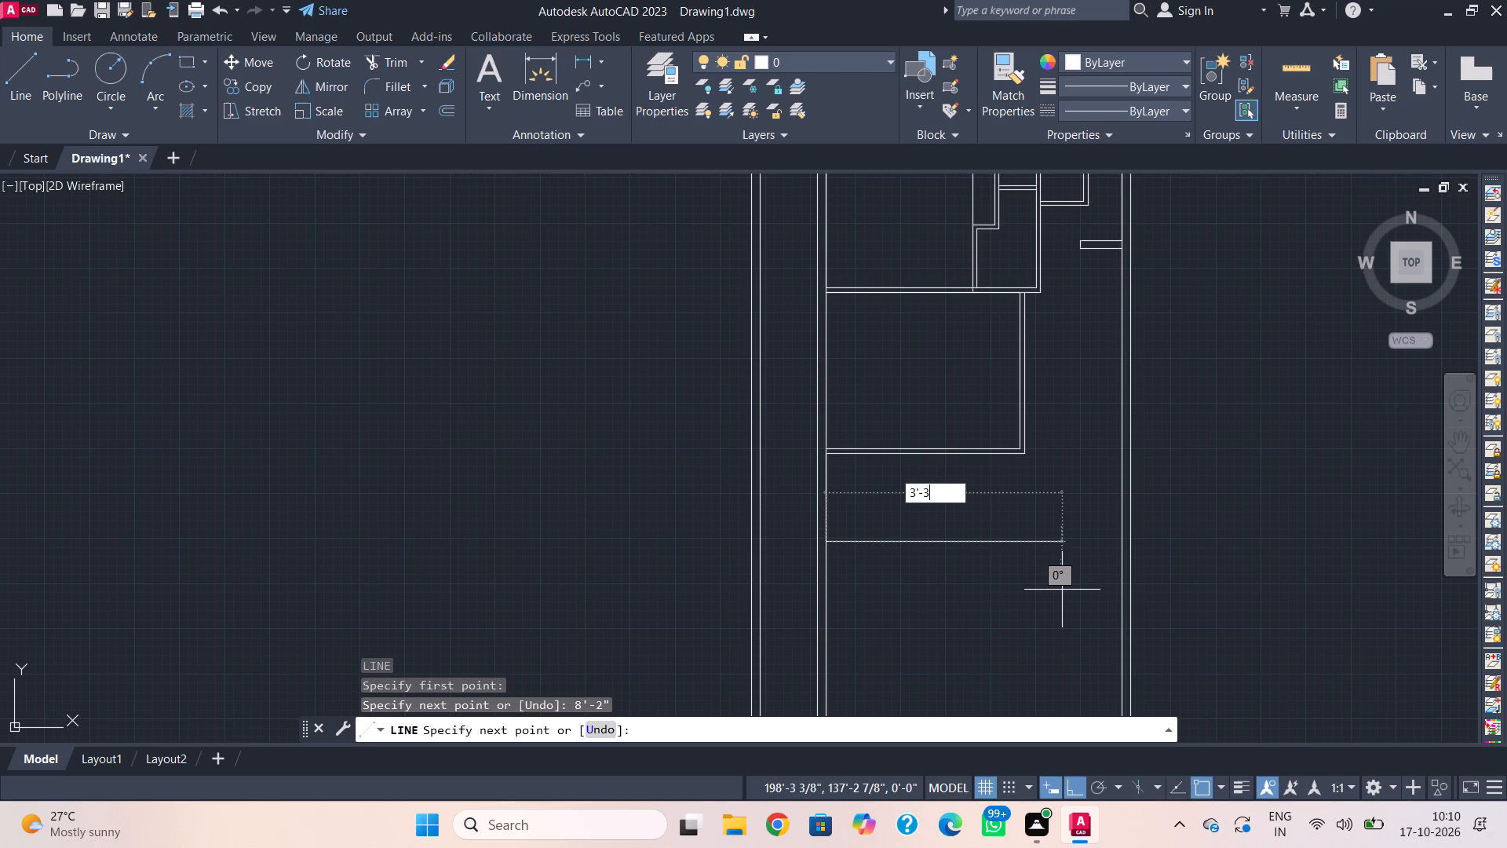
key(shift+quotedbl)
key(Return)
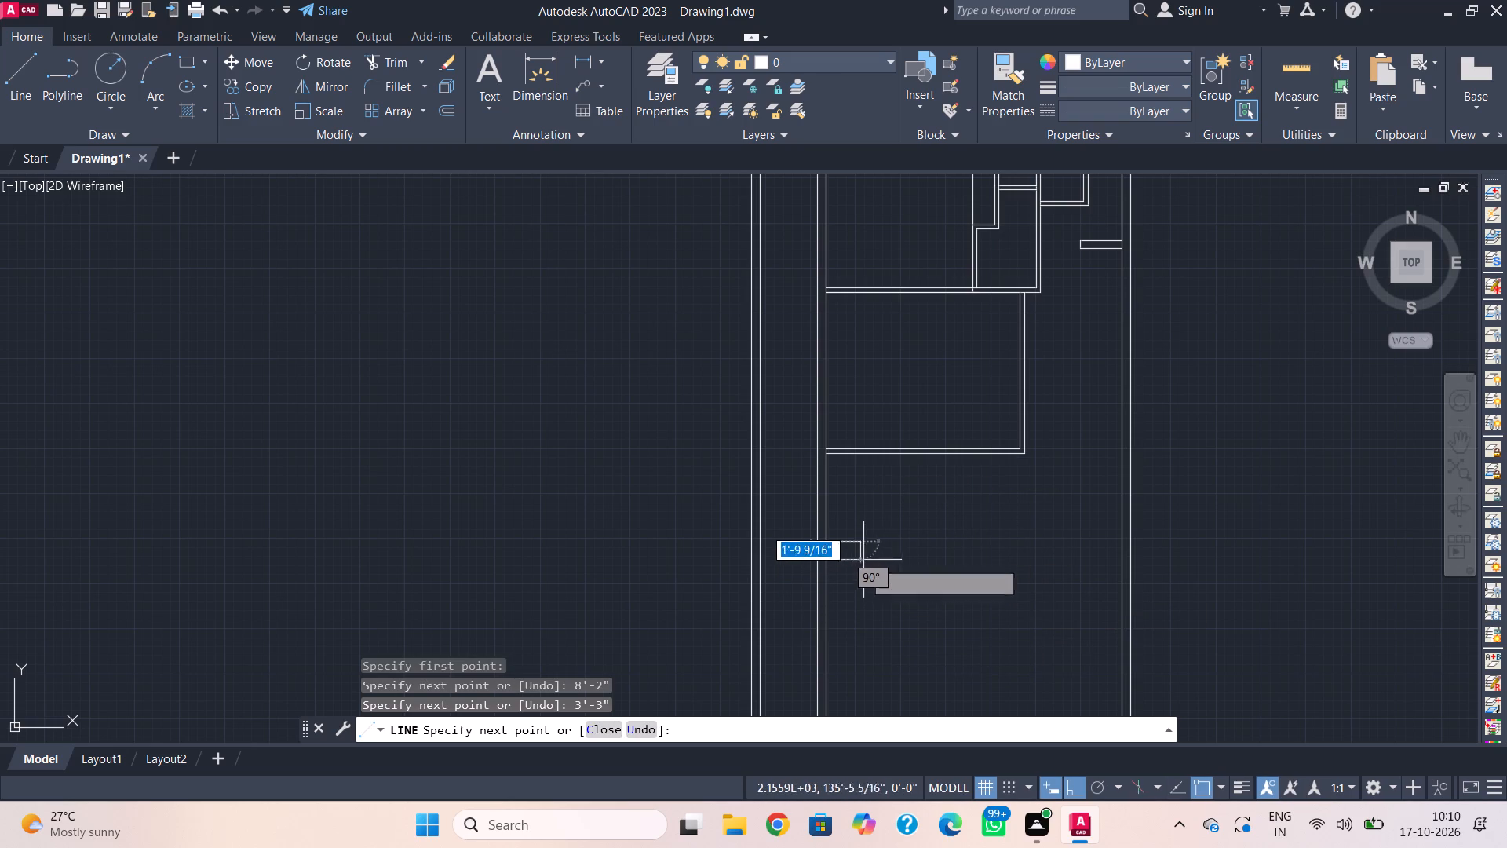
key(Escape)
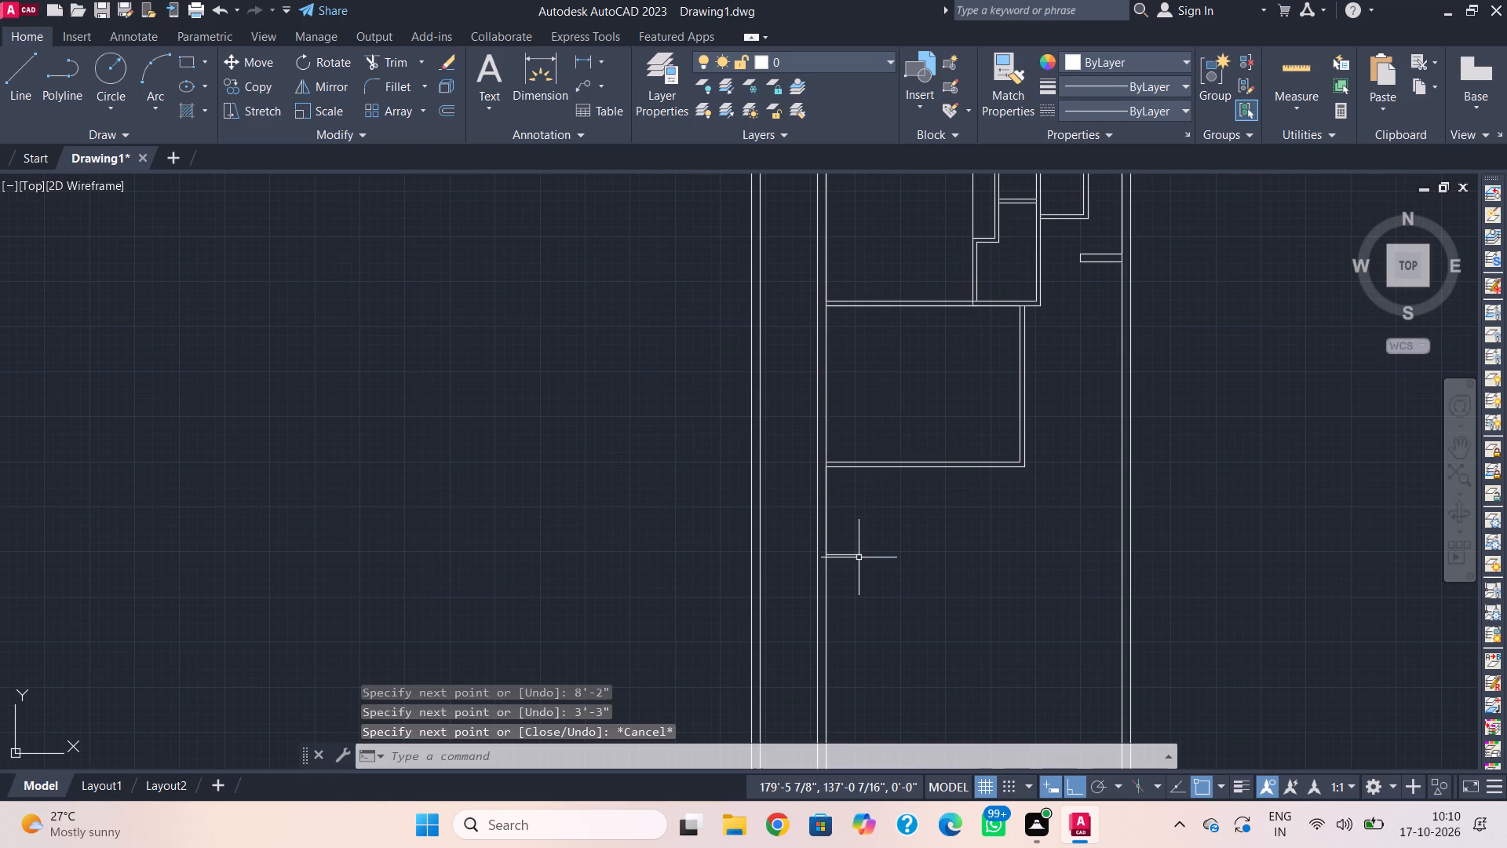
click(859, 557)
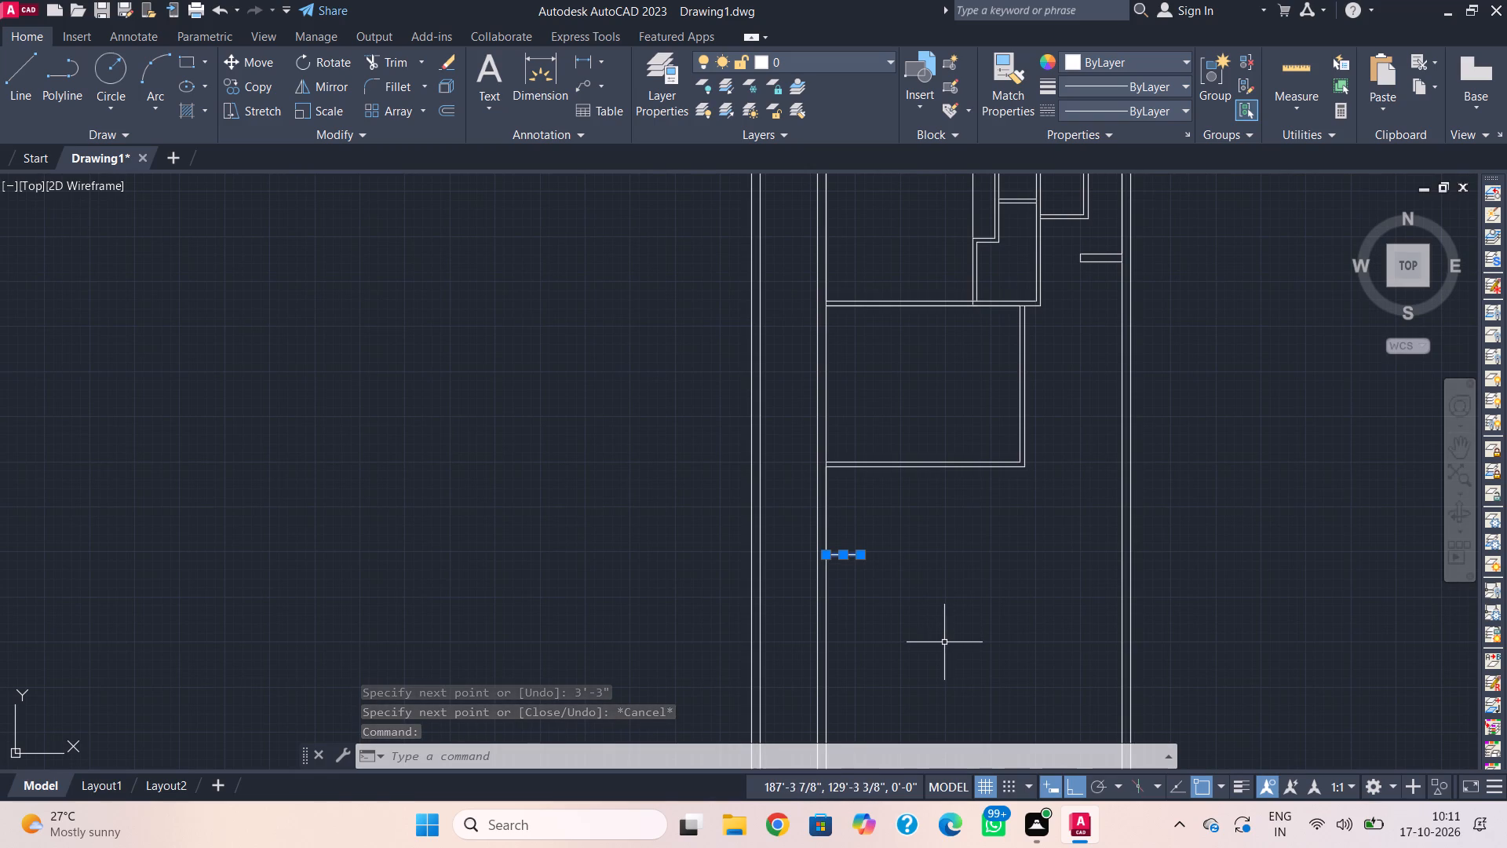
key(Escape)
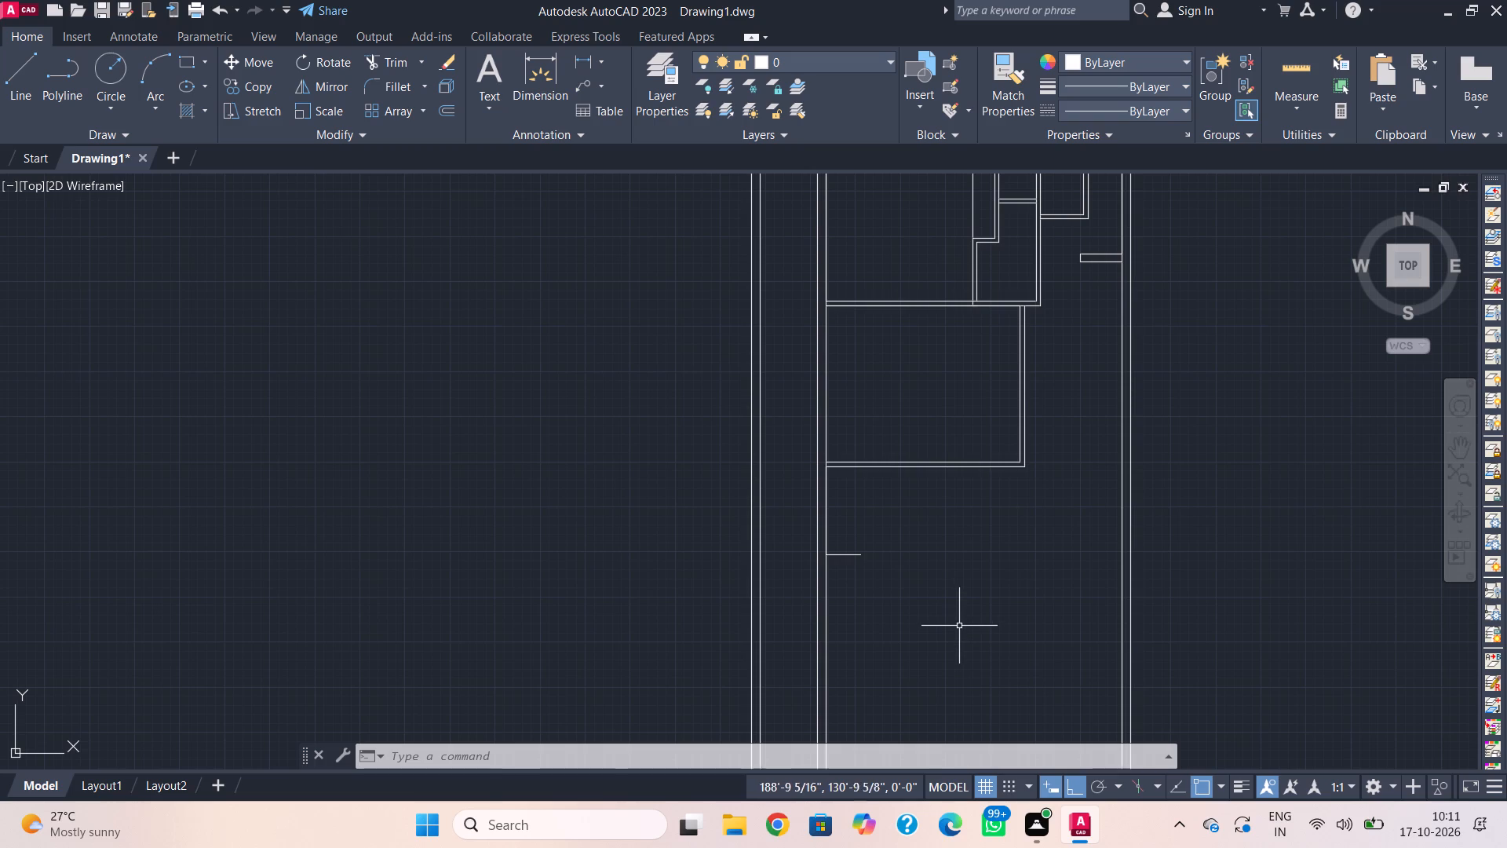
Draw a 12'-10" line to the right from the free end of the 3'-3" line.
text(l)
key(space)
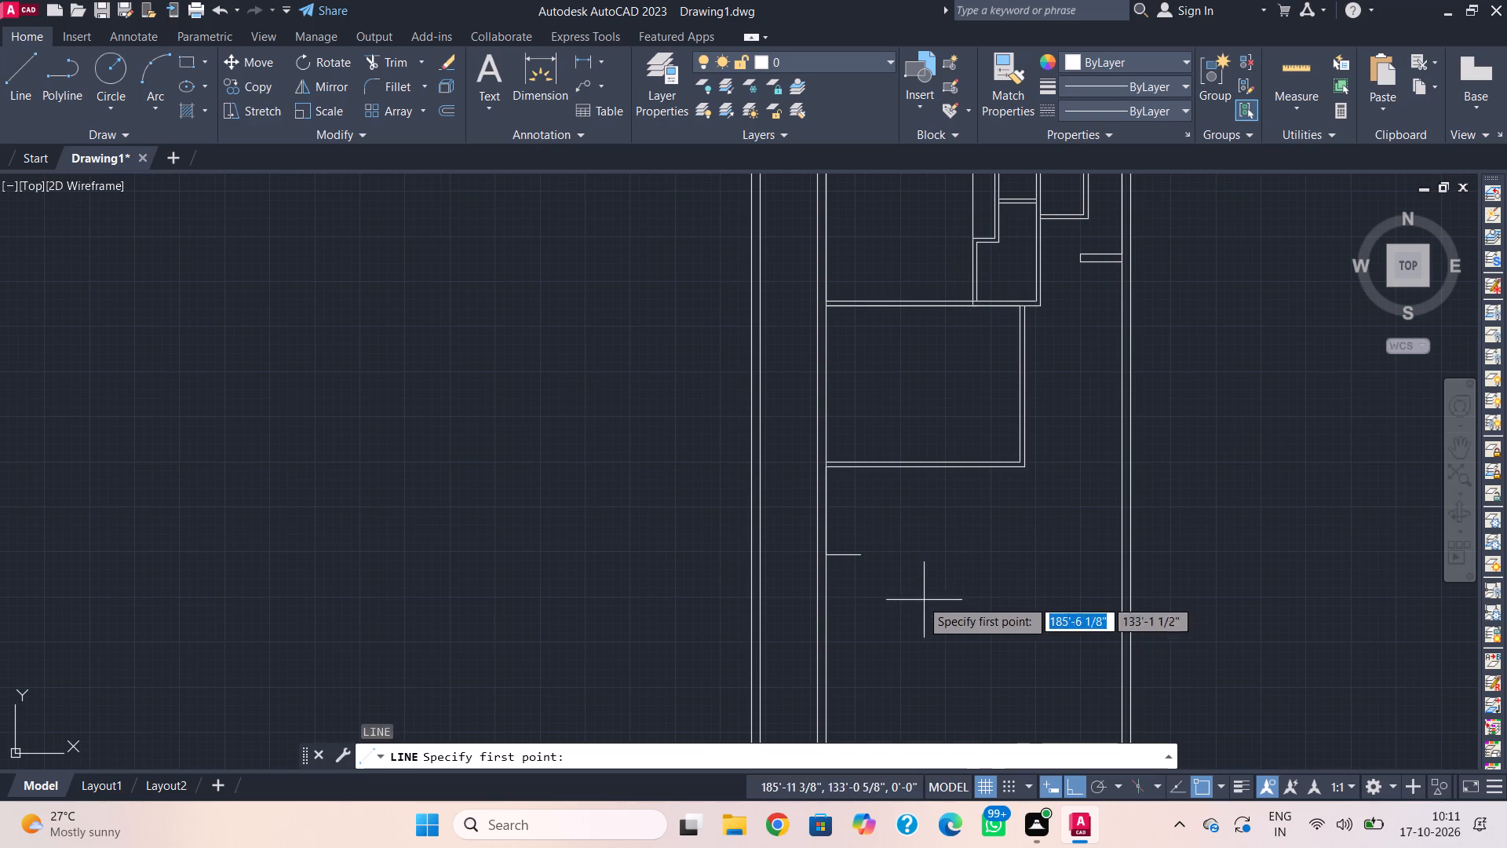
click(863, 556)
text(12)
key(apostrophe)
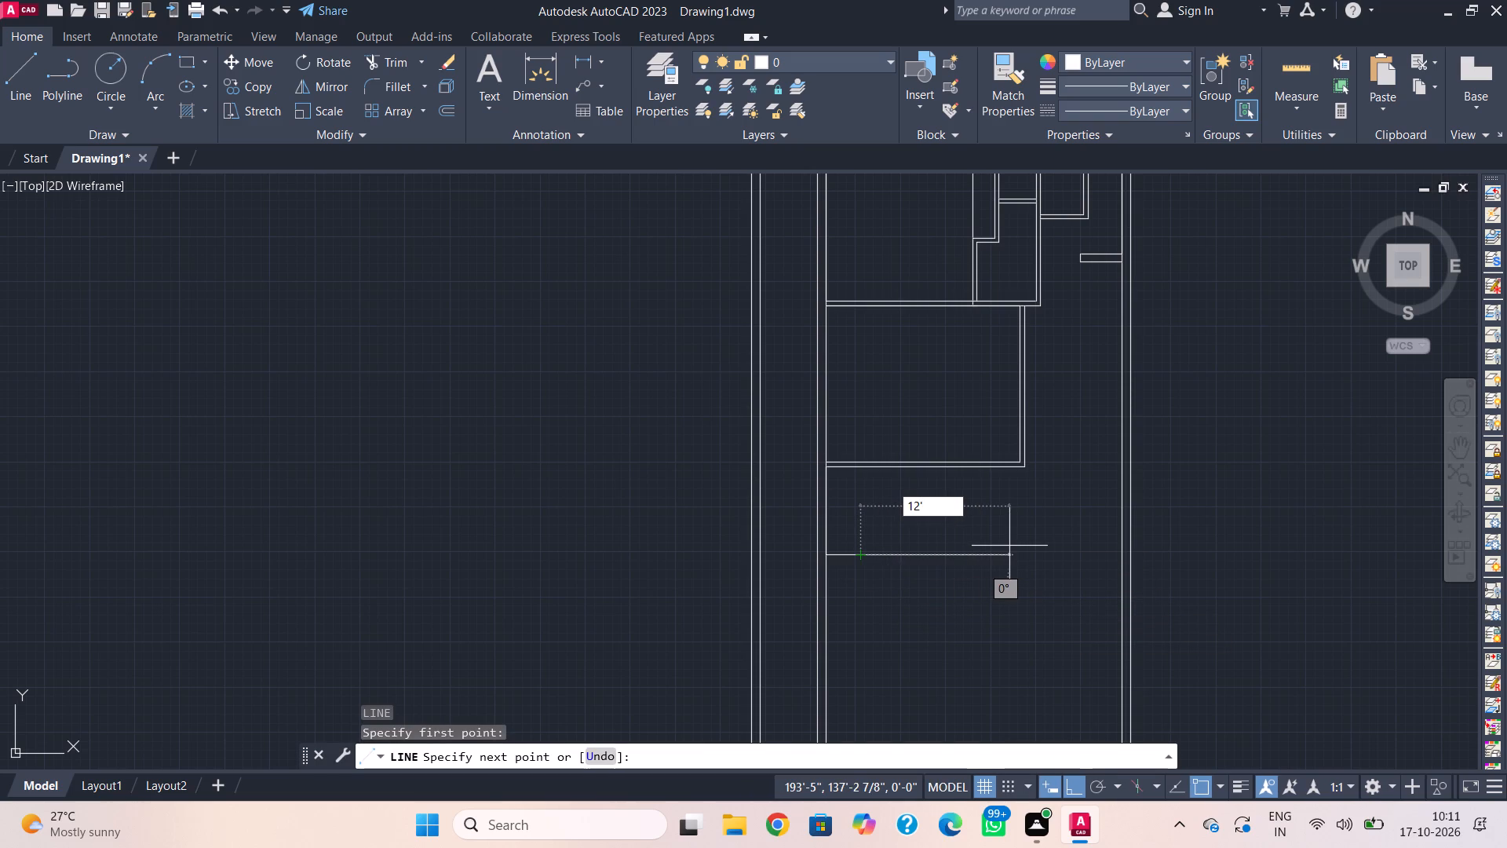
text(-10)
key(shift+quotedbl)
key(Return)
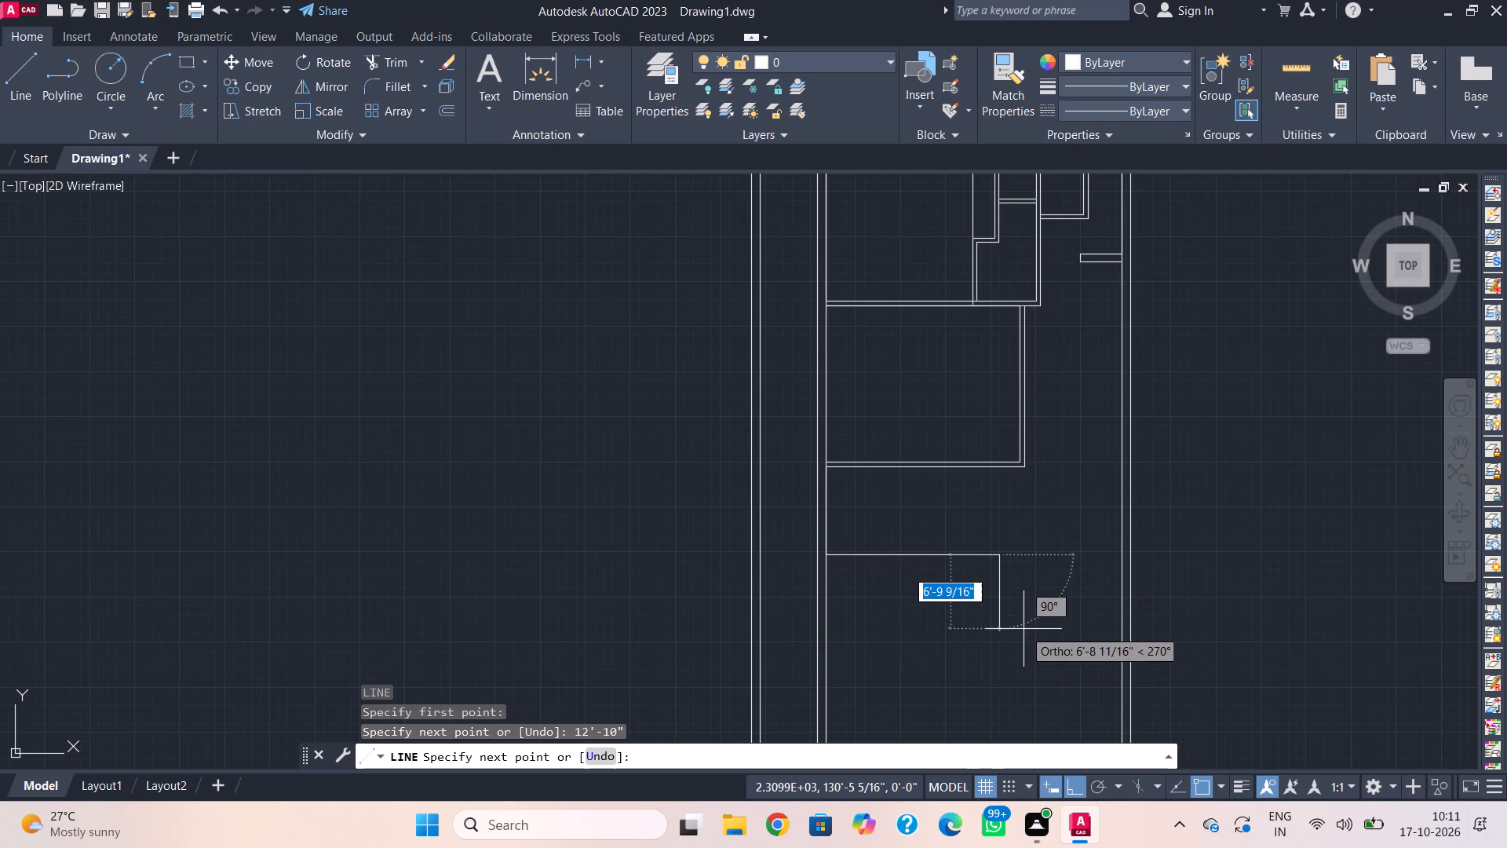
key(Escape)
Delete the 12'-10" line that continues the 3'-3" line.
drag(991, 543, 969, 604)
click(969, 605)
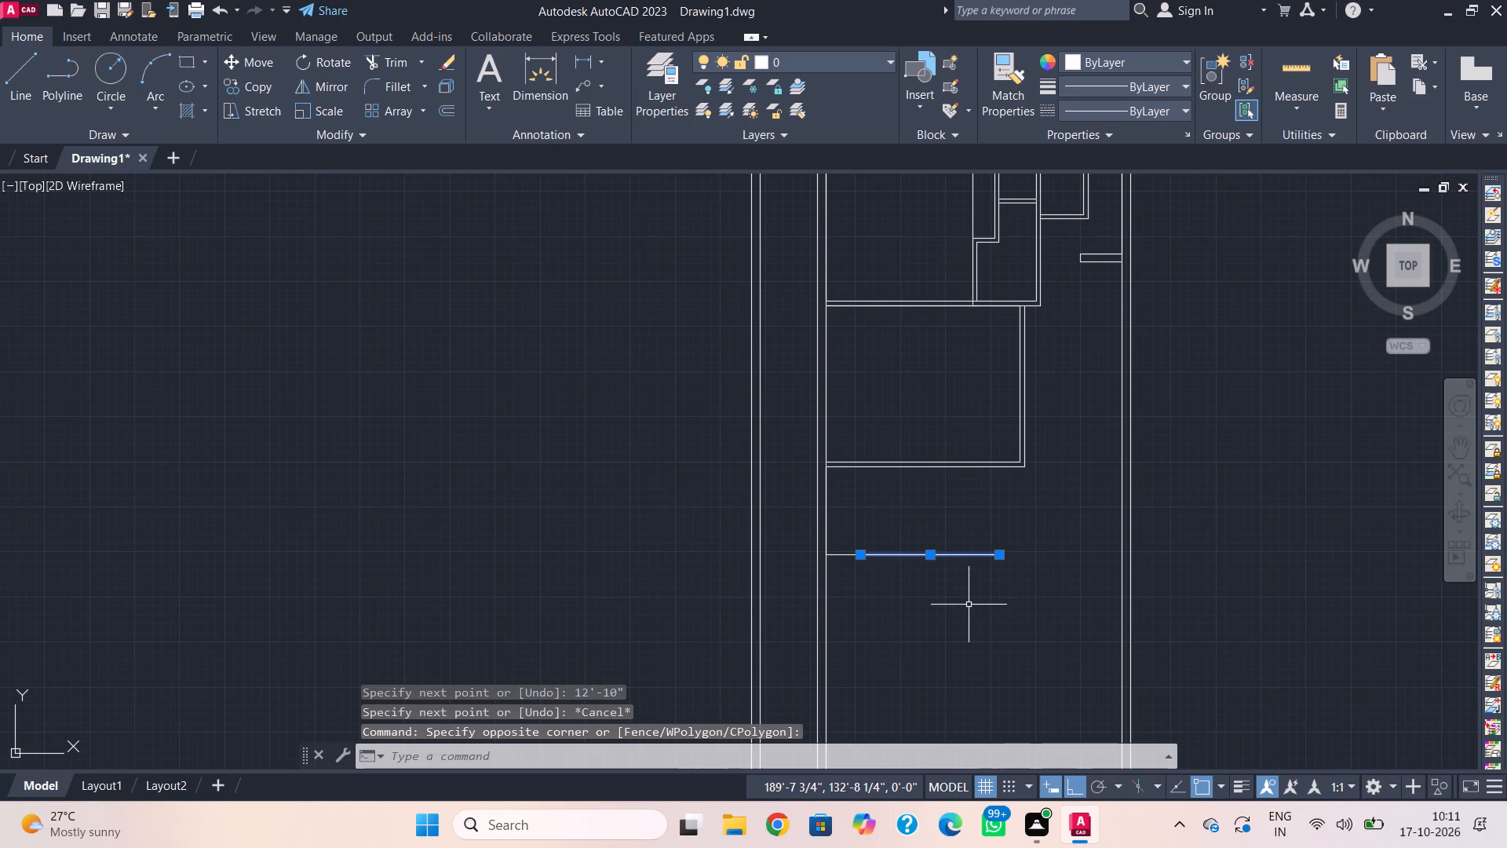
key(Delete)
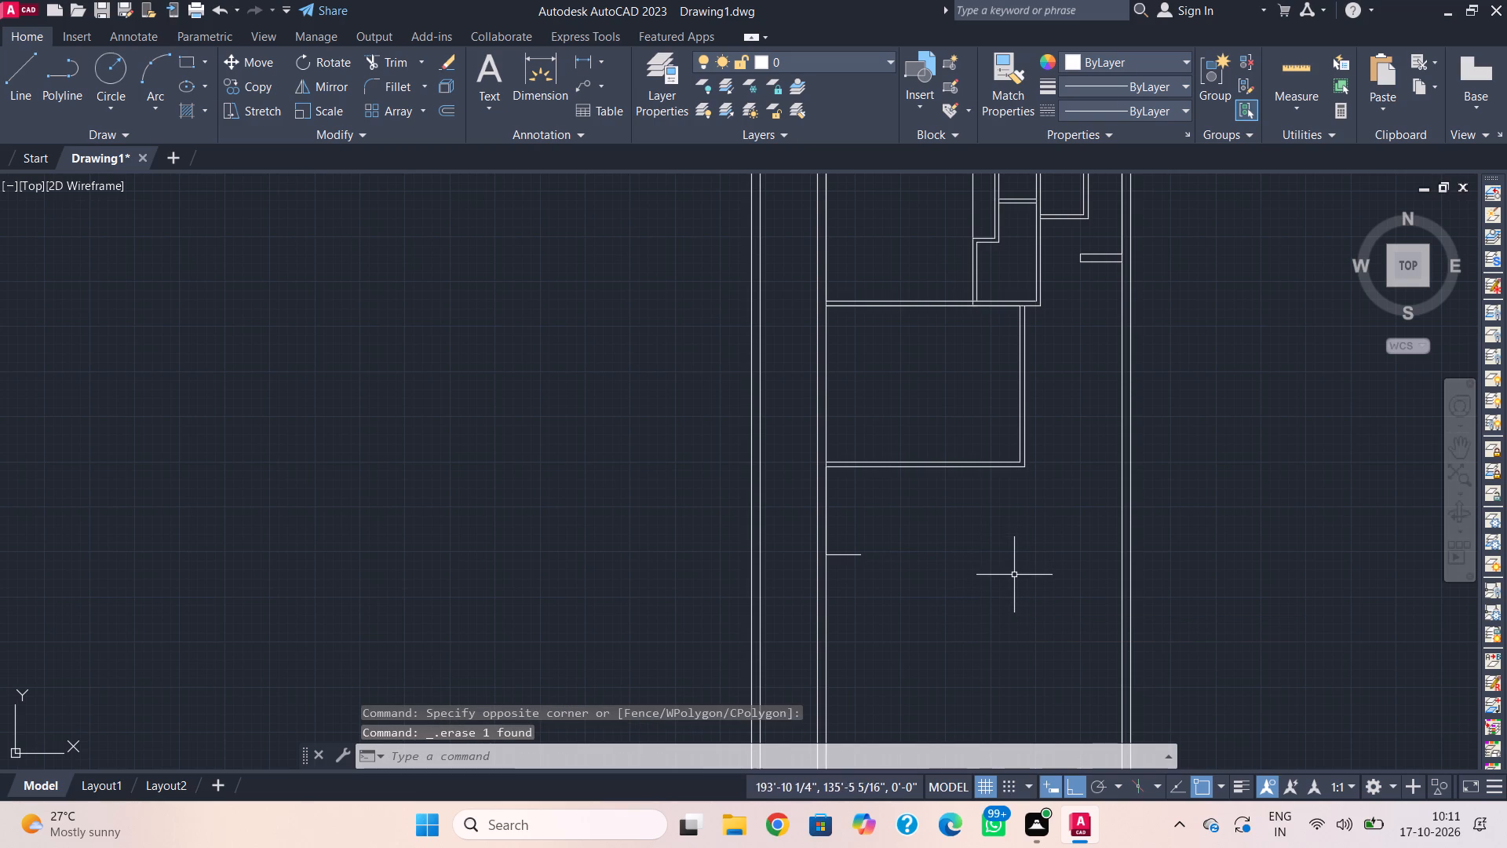
Draw a horizontal line from the lower room's outer bottom-right corner to just past the right outer wall.
key(l)
key(space)
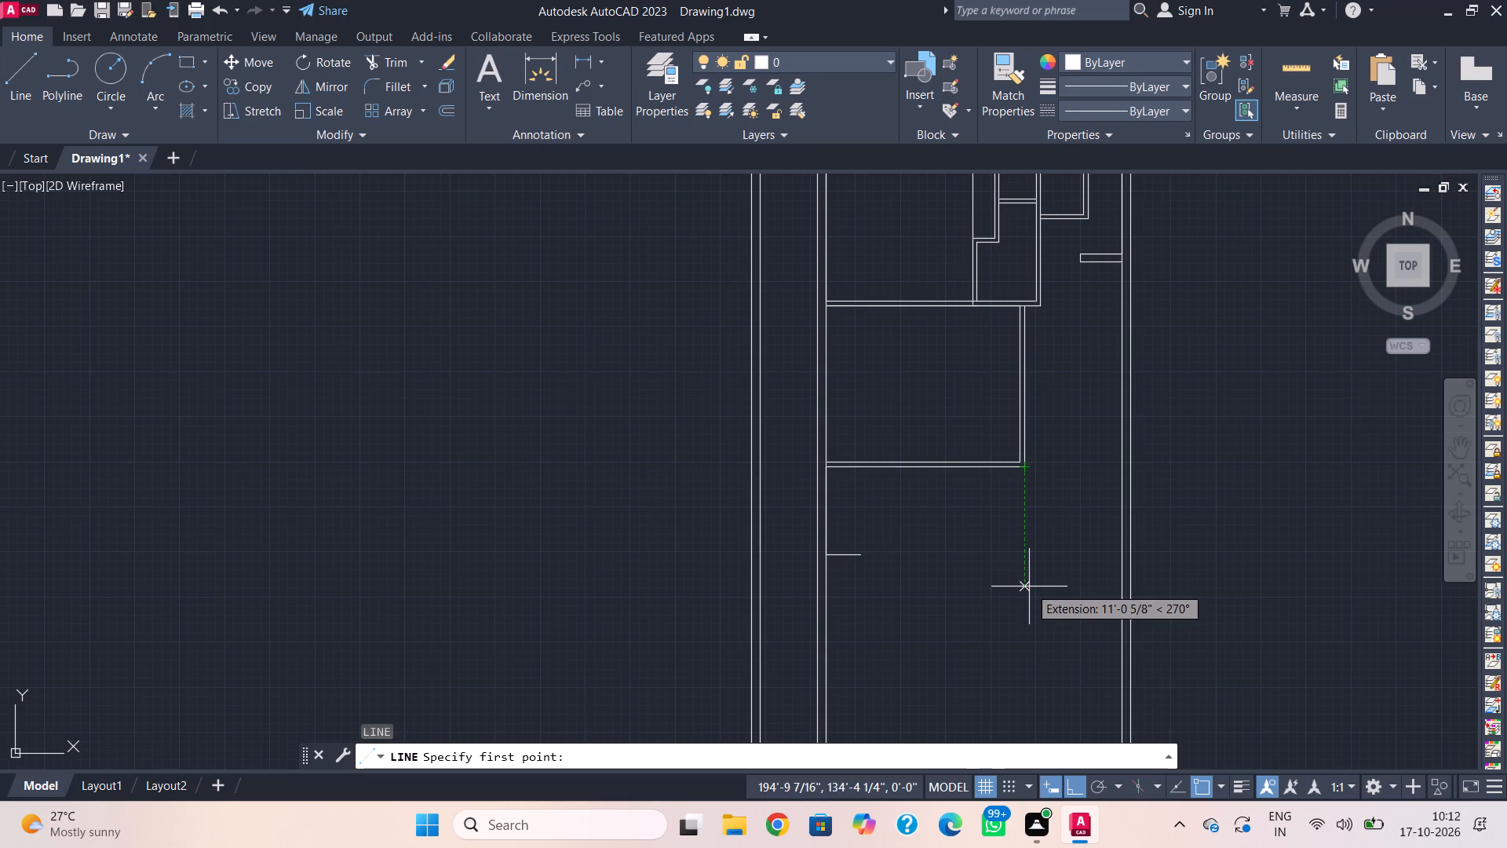
click(1028, 474)
click(1151, 473)
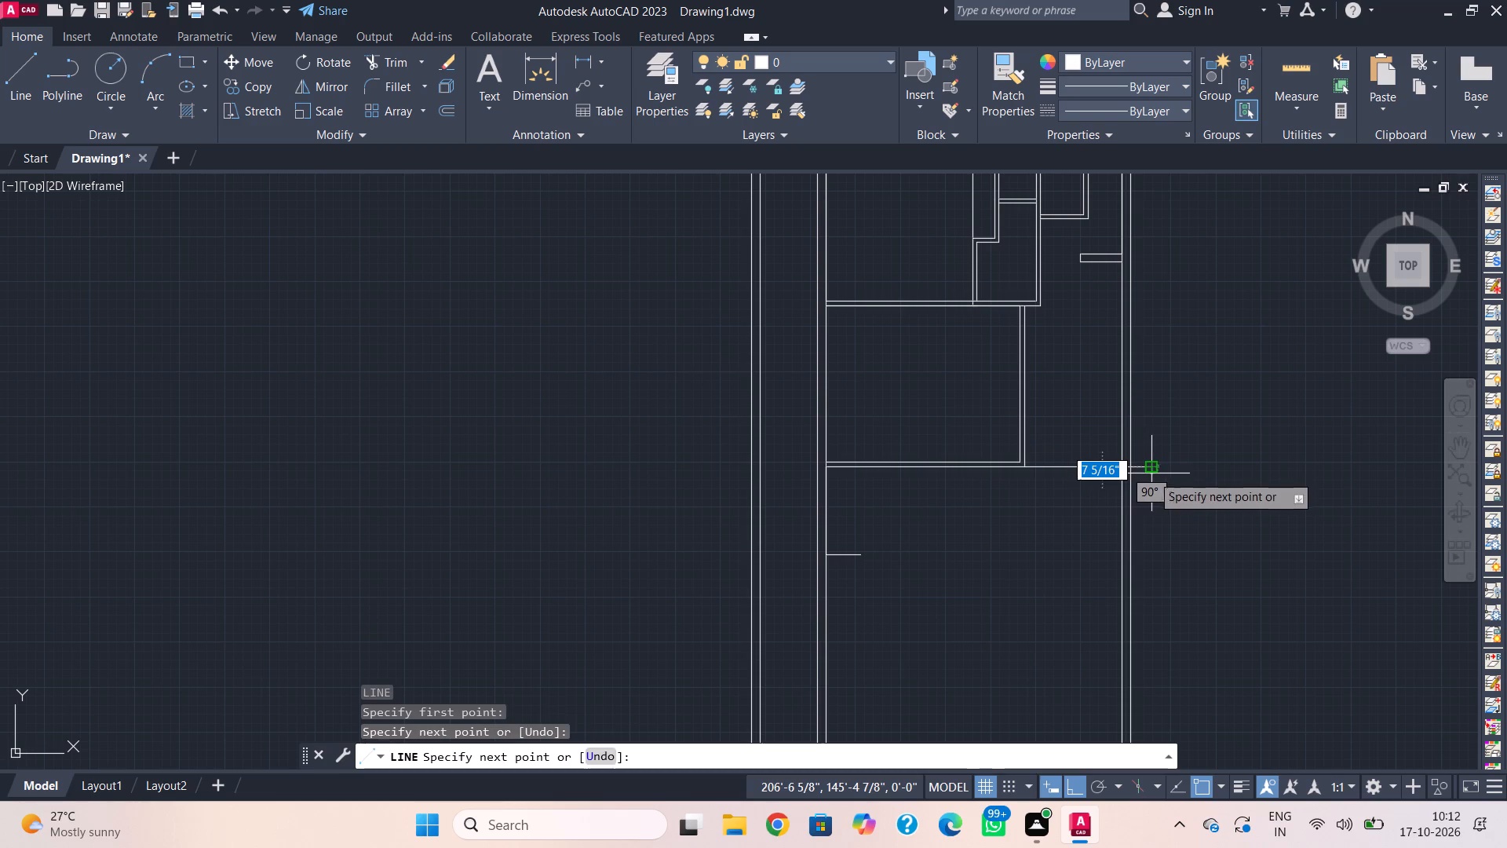
key(Escape)
Trim the new horizontal line where it crosses and extends beyond the right outer wall.
key(t)
text(r)
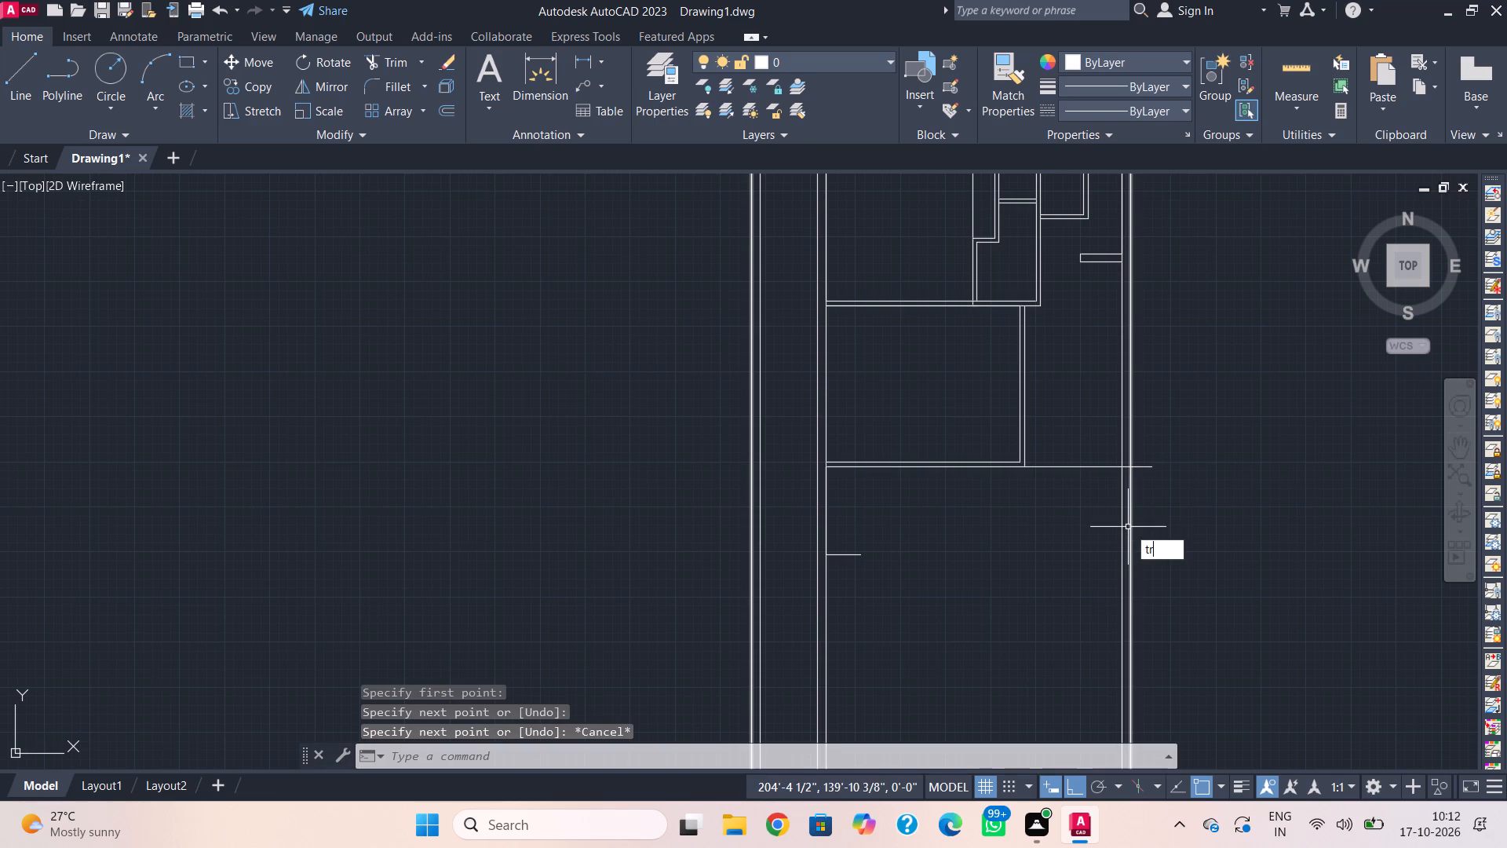
key(space)
scroll(1144, 473, up, 3)
drag(1137, 432, 1122, 495)
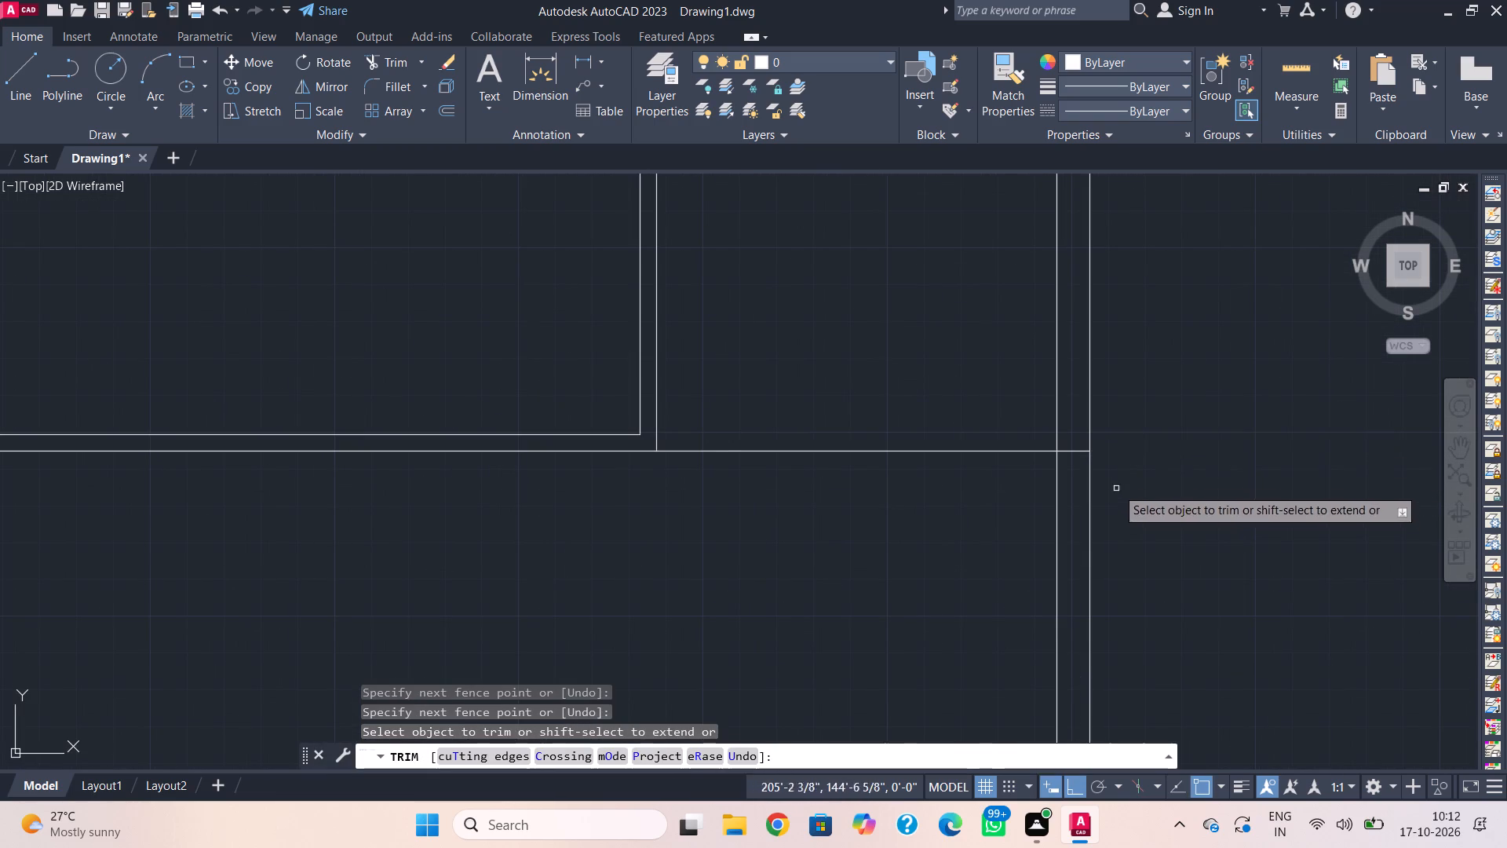
click(1078, 451)
key(Escape)
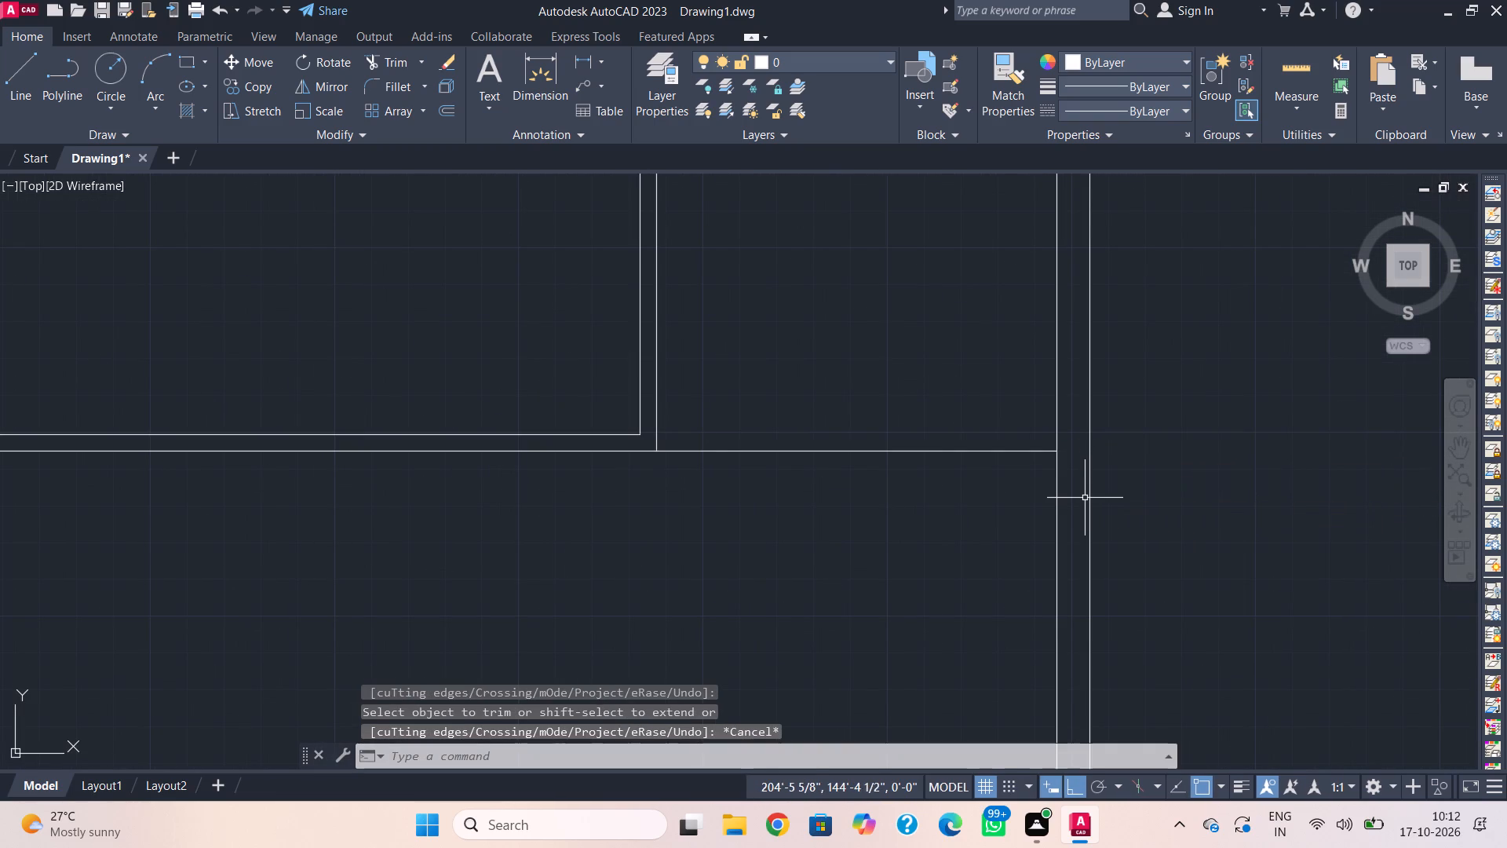
Draw the next room's outline from the partition's end at the right outer wall: 11' left, 12'-9" down and 11' right to the wall.
scroll(1096, 523, down, 1)
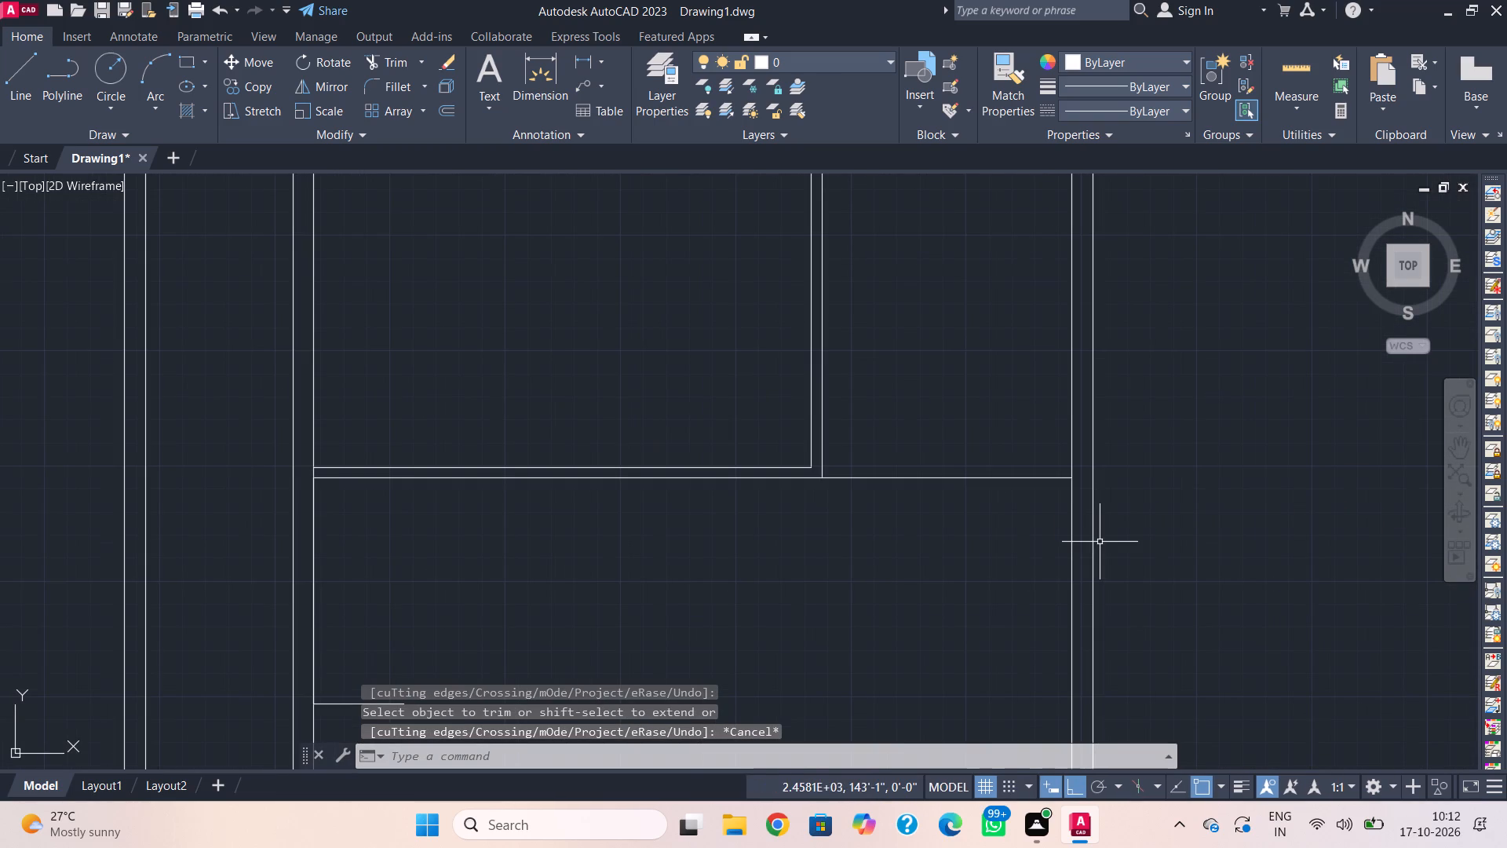
key(l)
key(space)
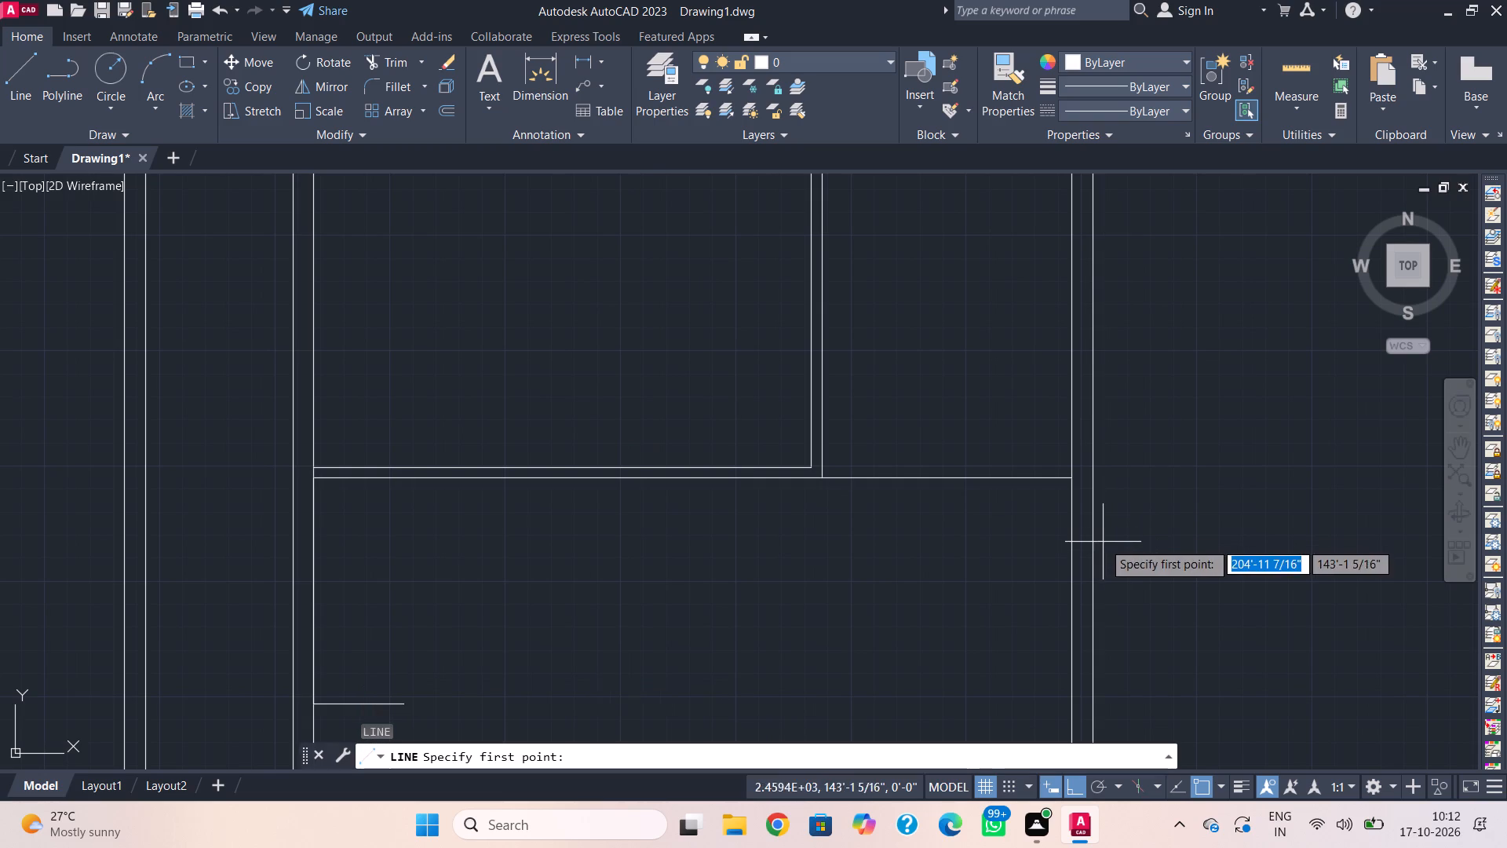
click(1075, 481)
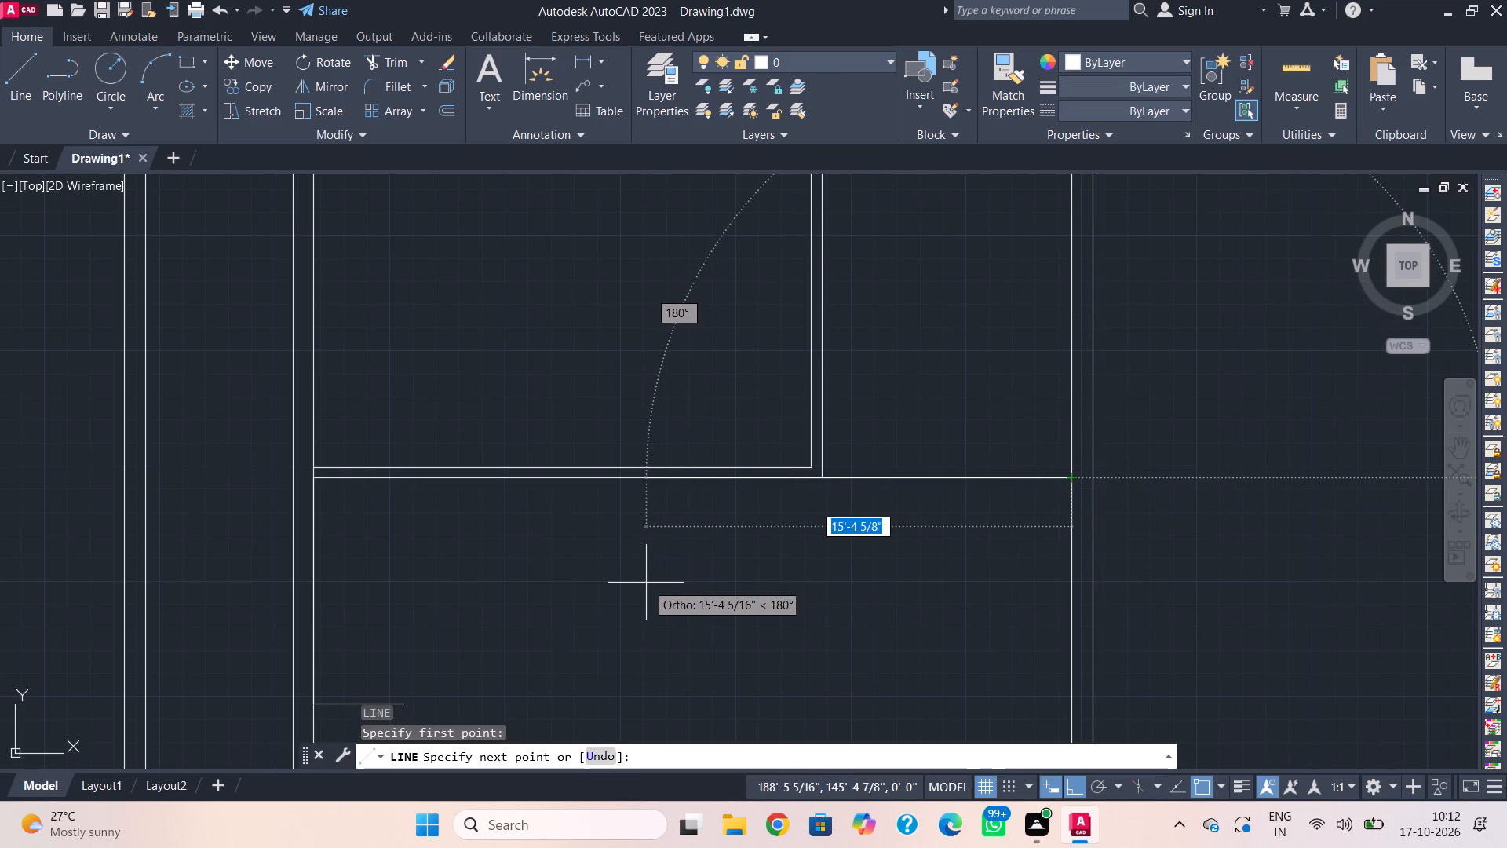
text(11)
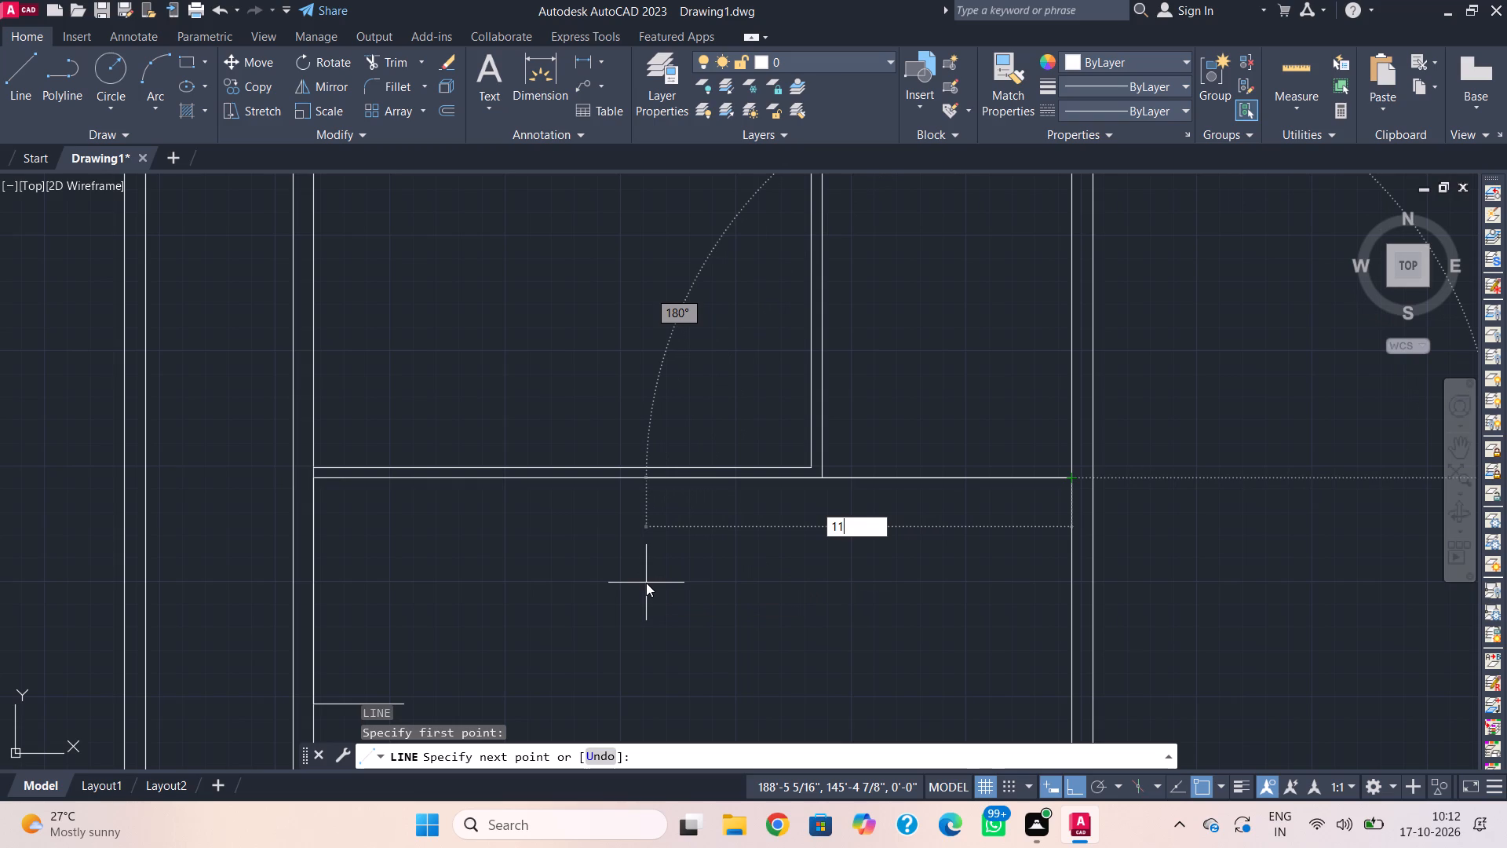
key(apostrophe)
key(Return)
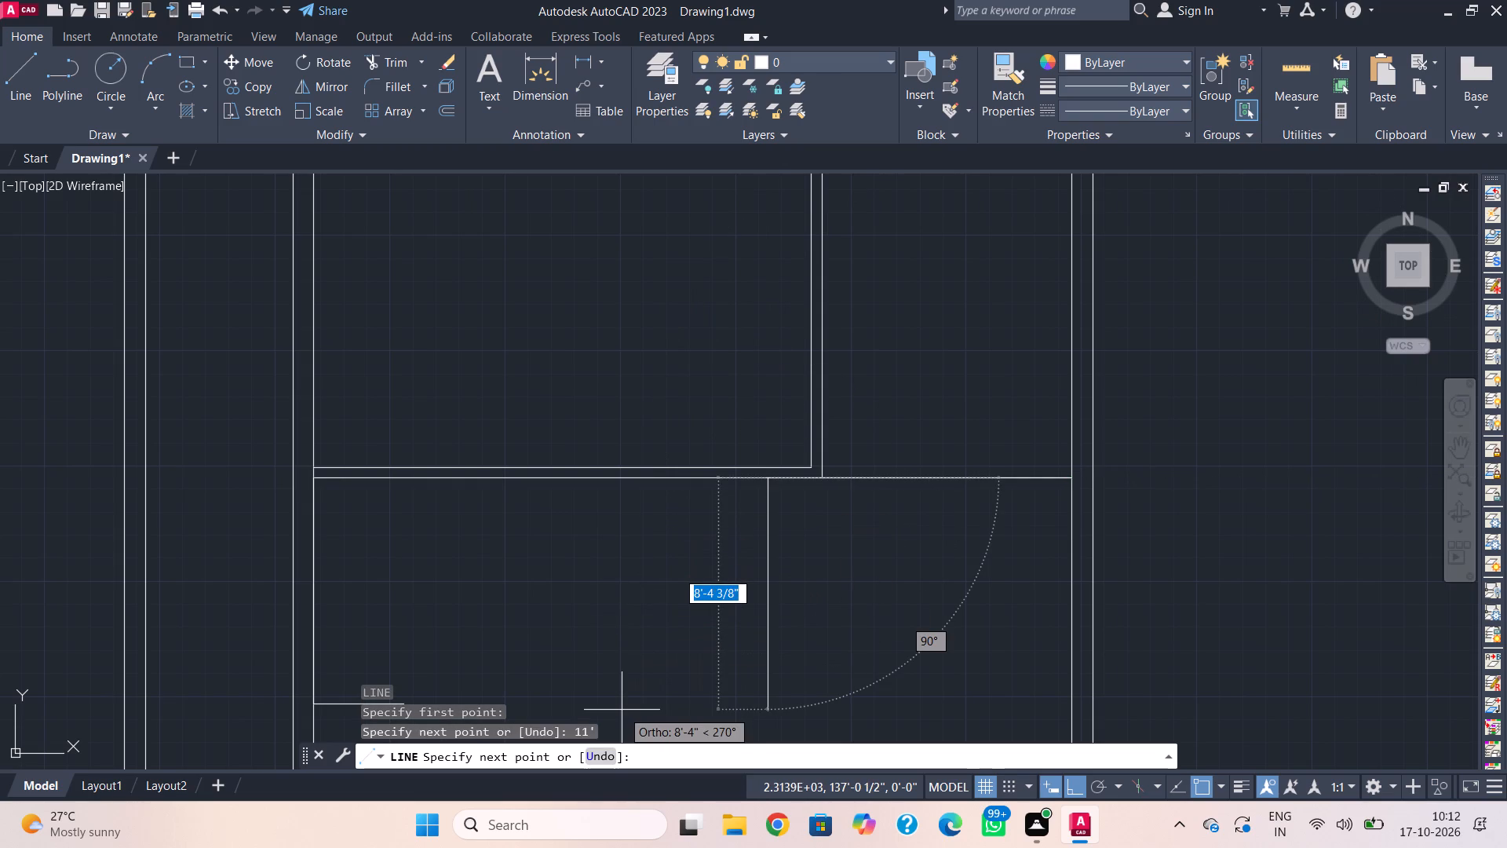
middle_drag(627, 704, 626, 608)
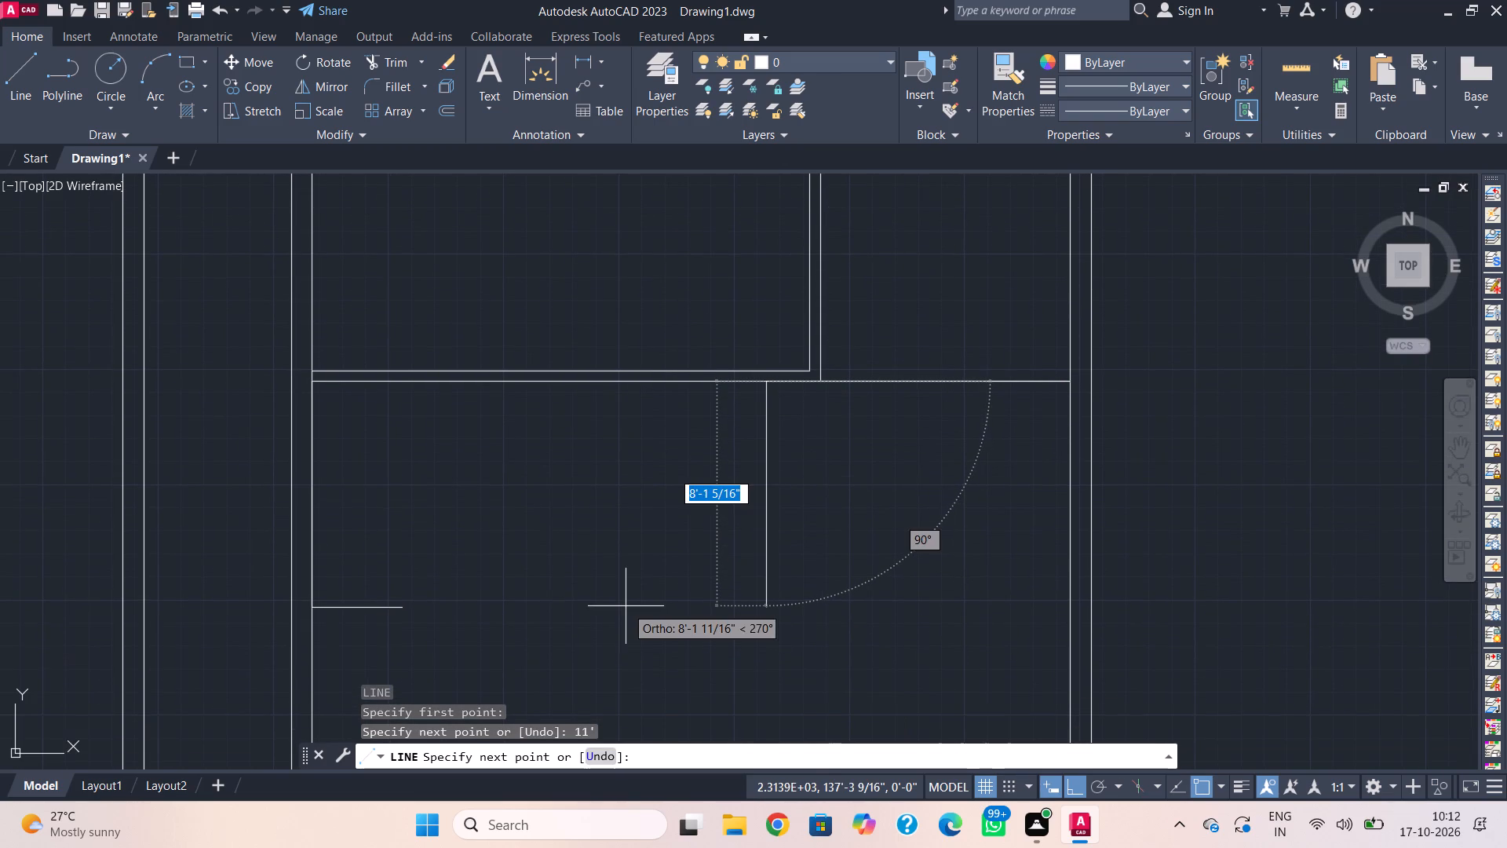
key(1)
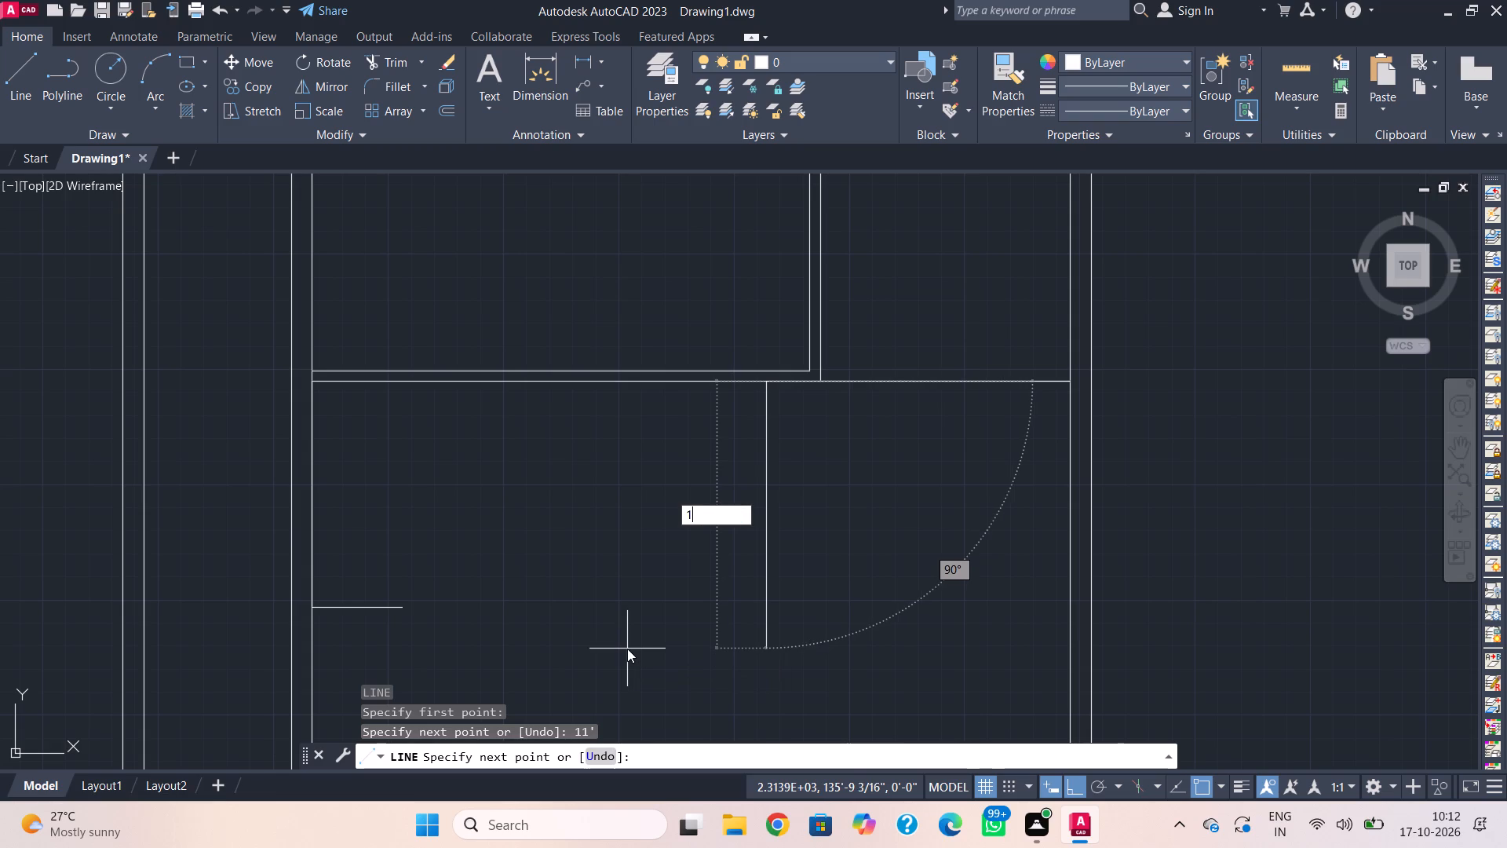
key(2)
key(apostrophe)
text(-9')
key(BackSpace)
key(shift+quotedbl)
key(Return)
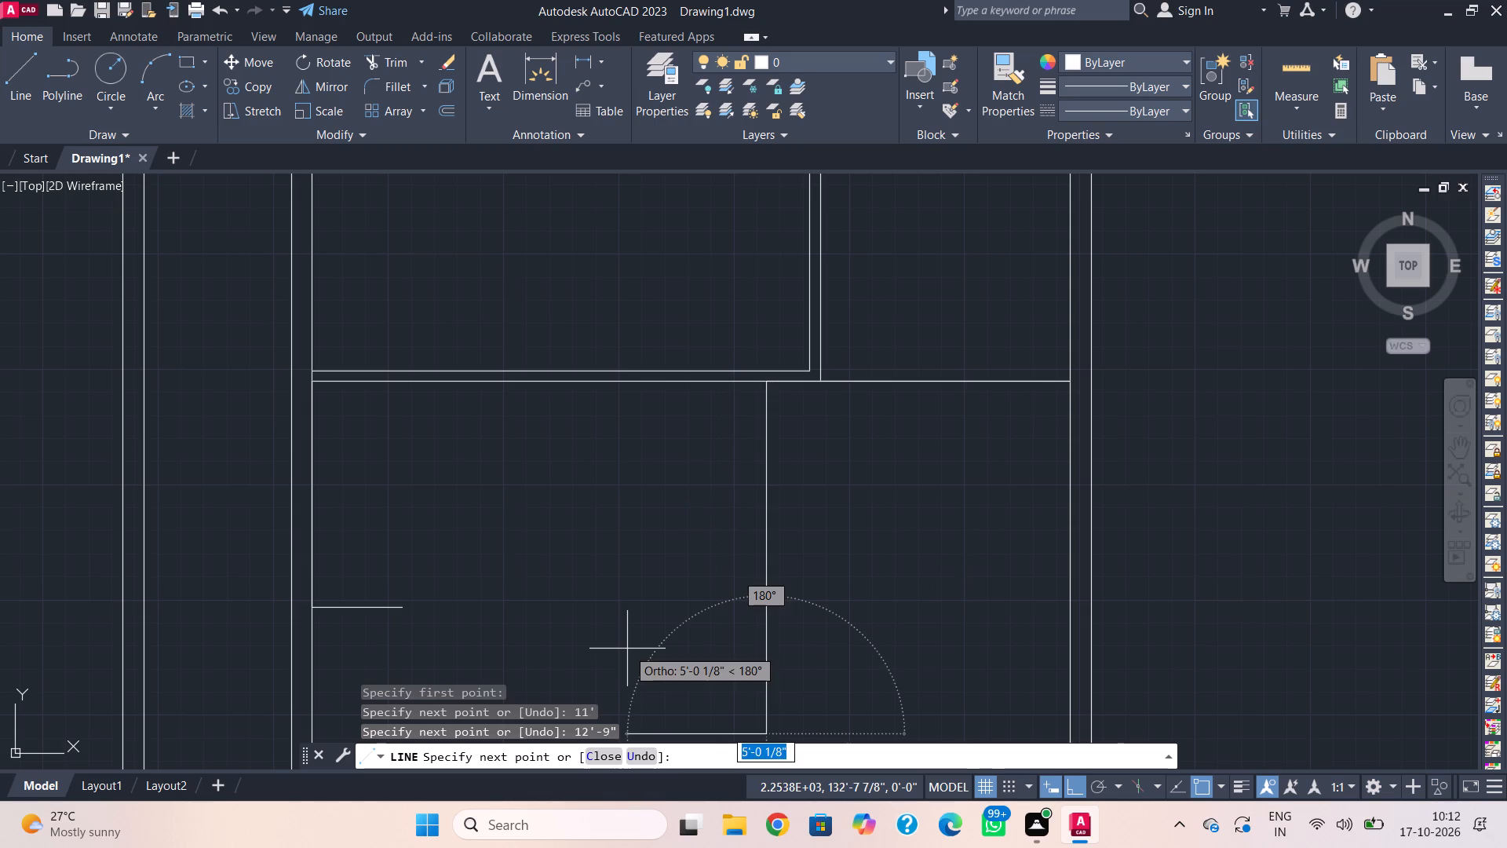
scroll(665, 586, down, 1)
middle_drag(666, 586, 677, 477)
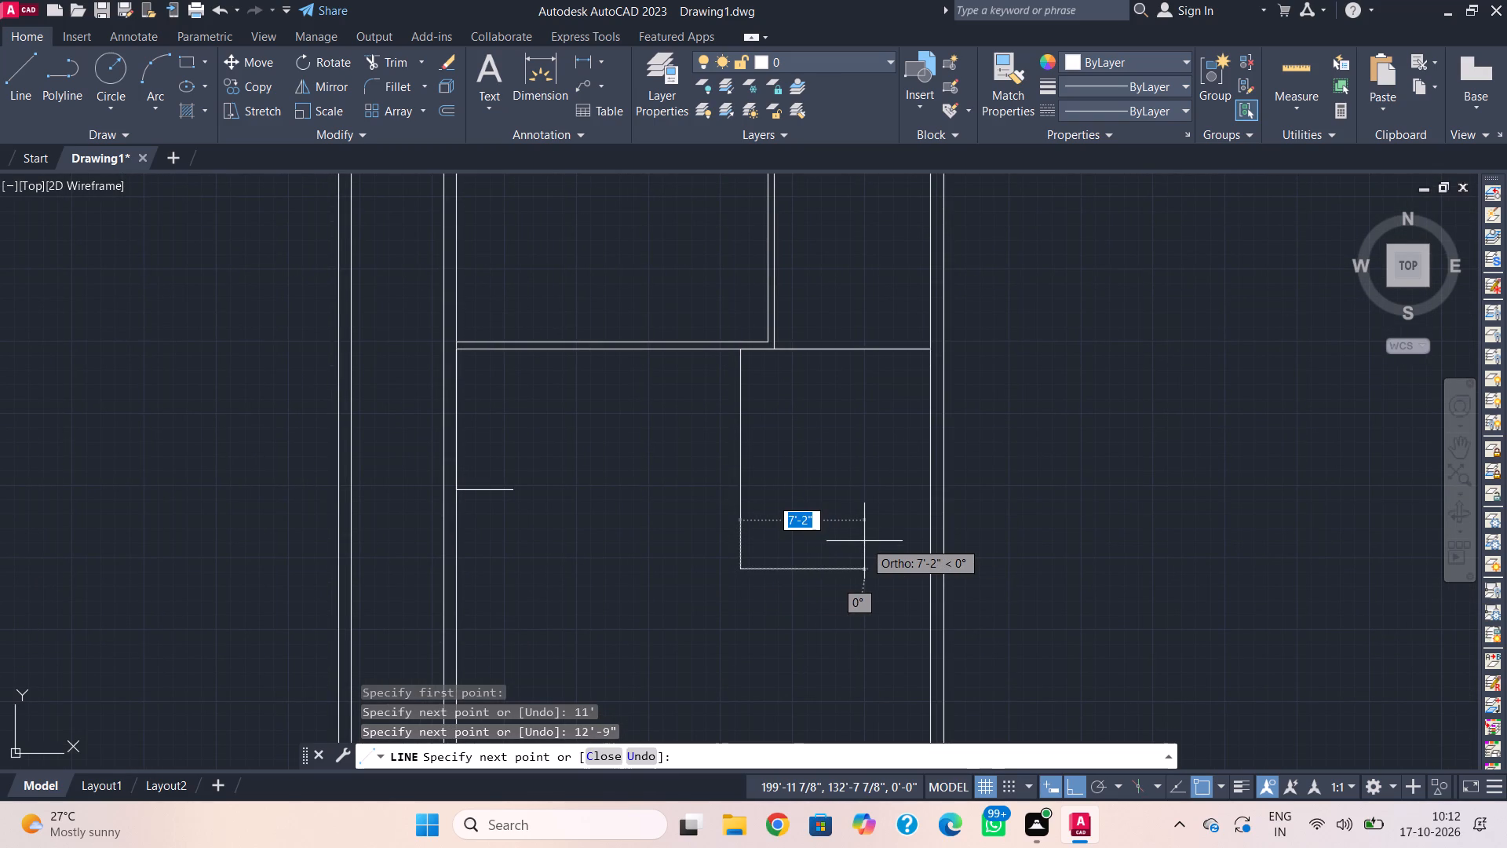
text(11')
key(Return)
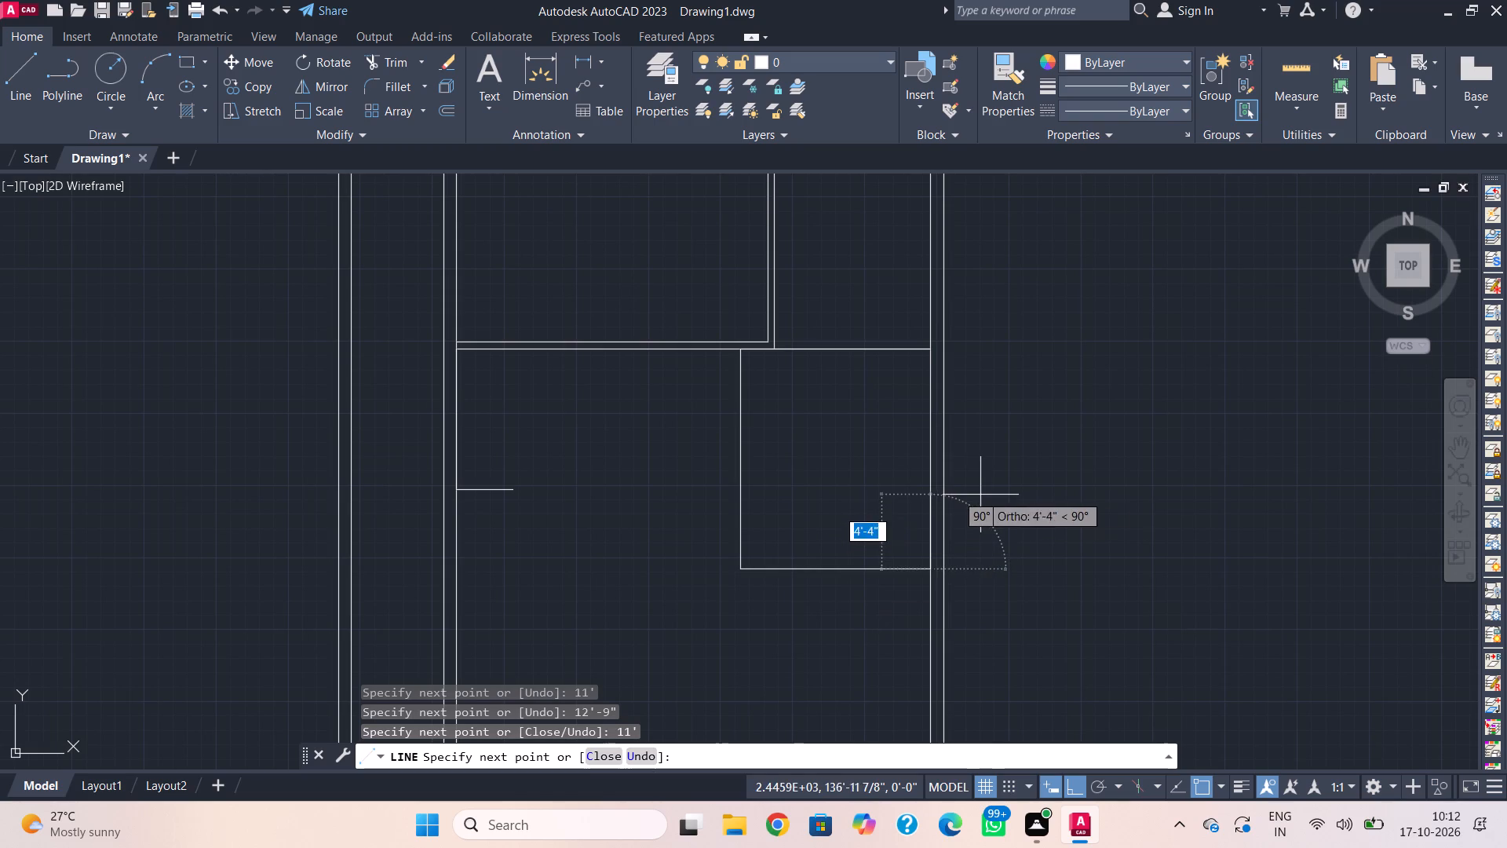
key(Escape)
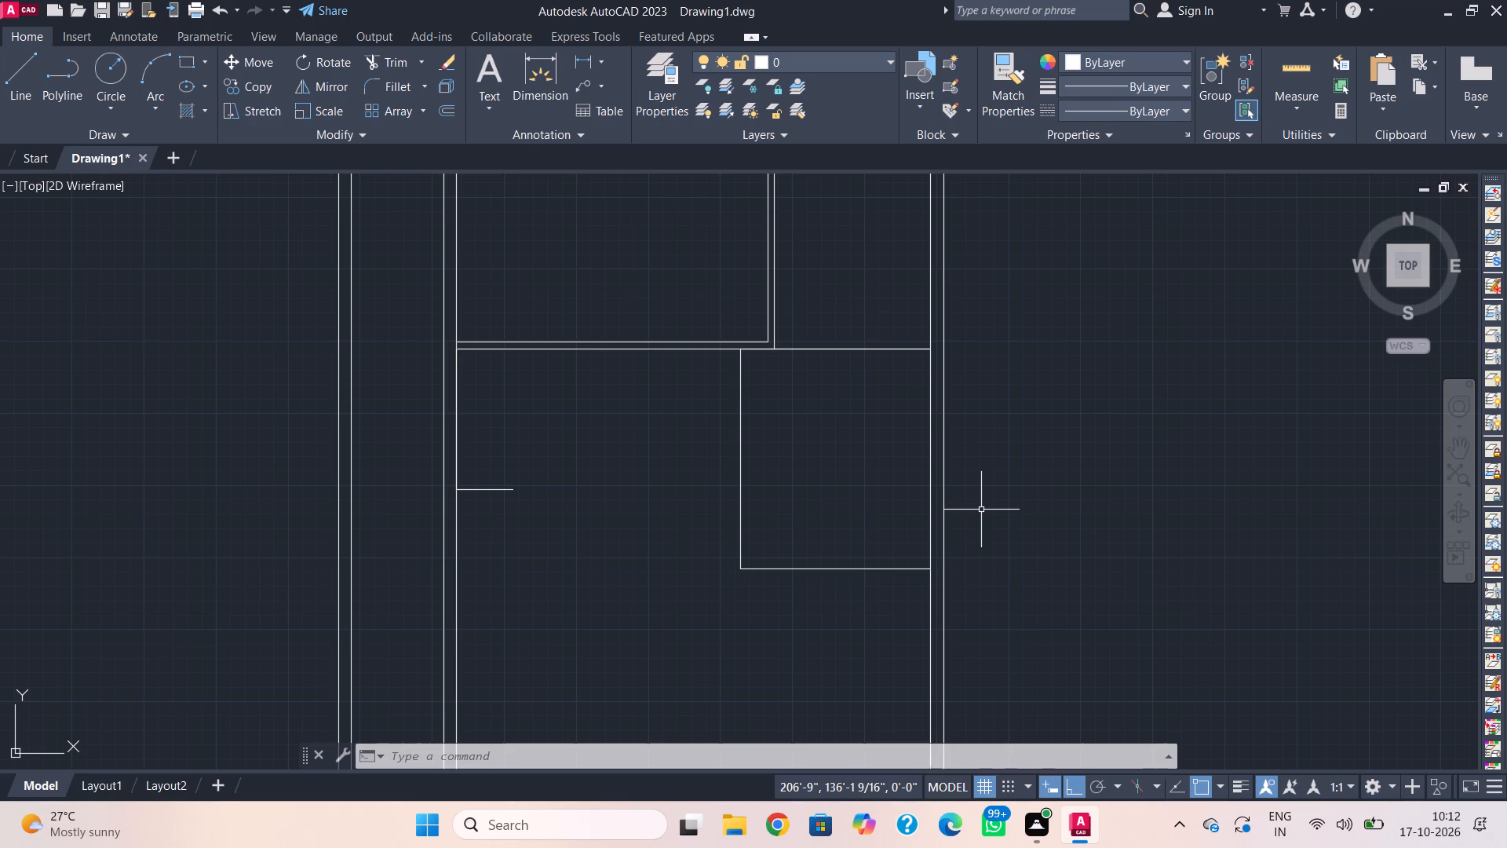
Offset the new room's left wall line 9" to both sides and its bottom wall line 9" downward.
text(o)
key(space)
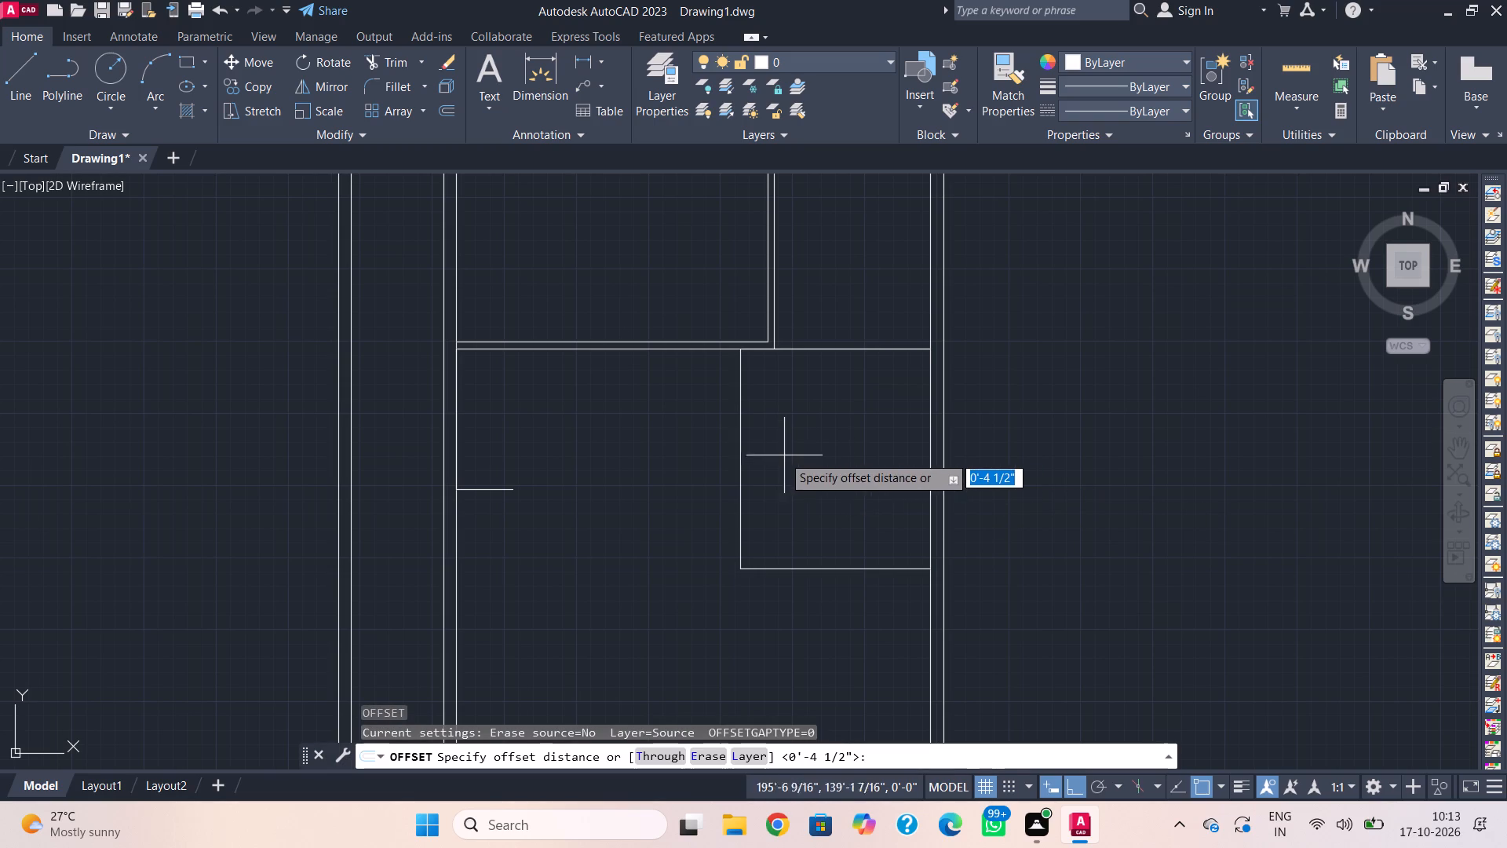
key(9)
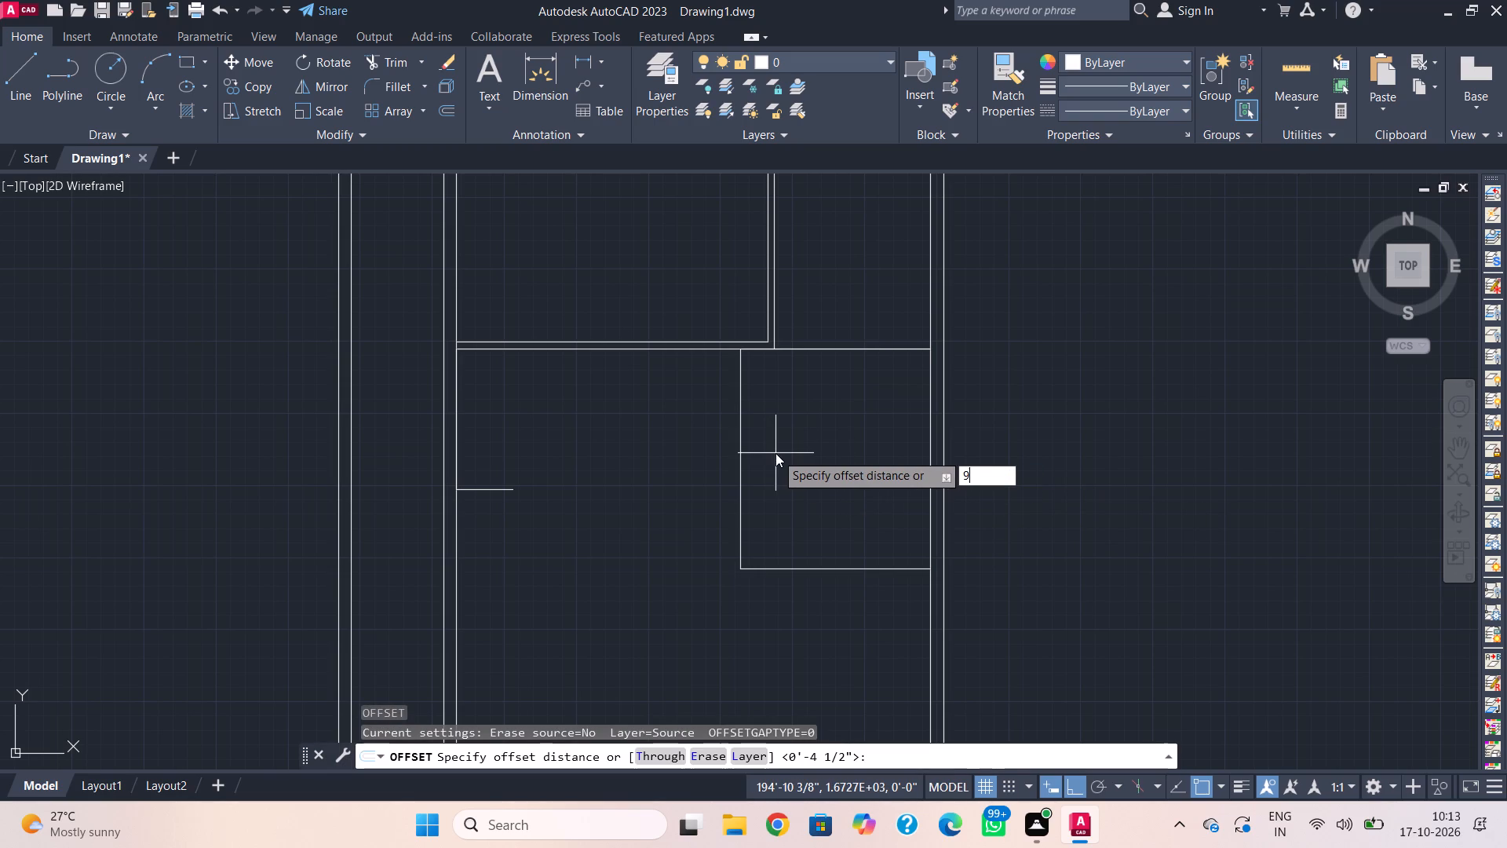
key(shift+quotedbl)
key(Return)
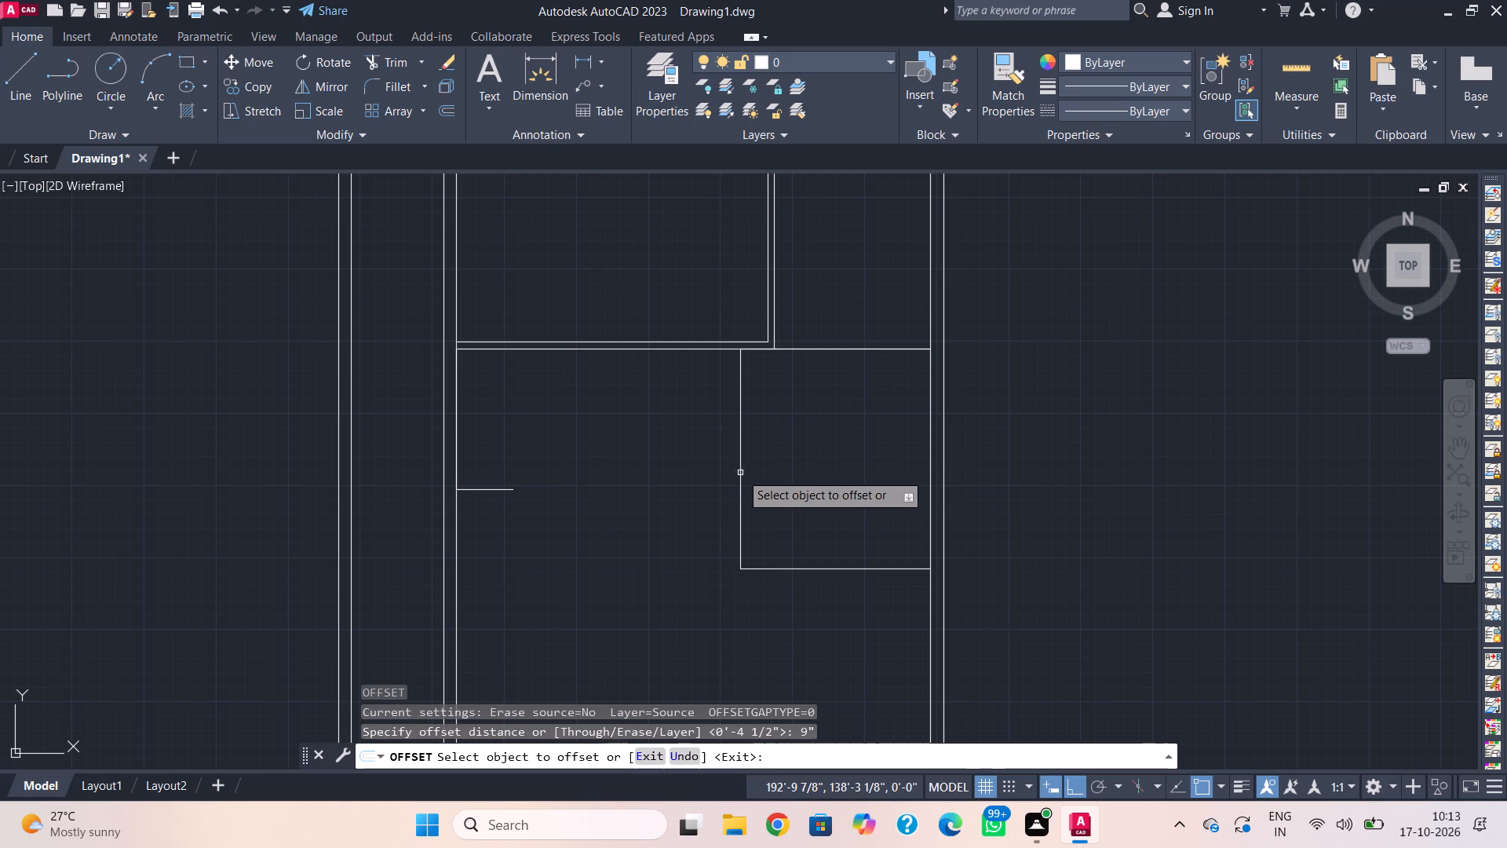
click(740, 474)
click(732, 481)
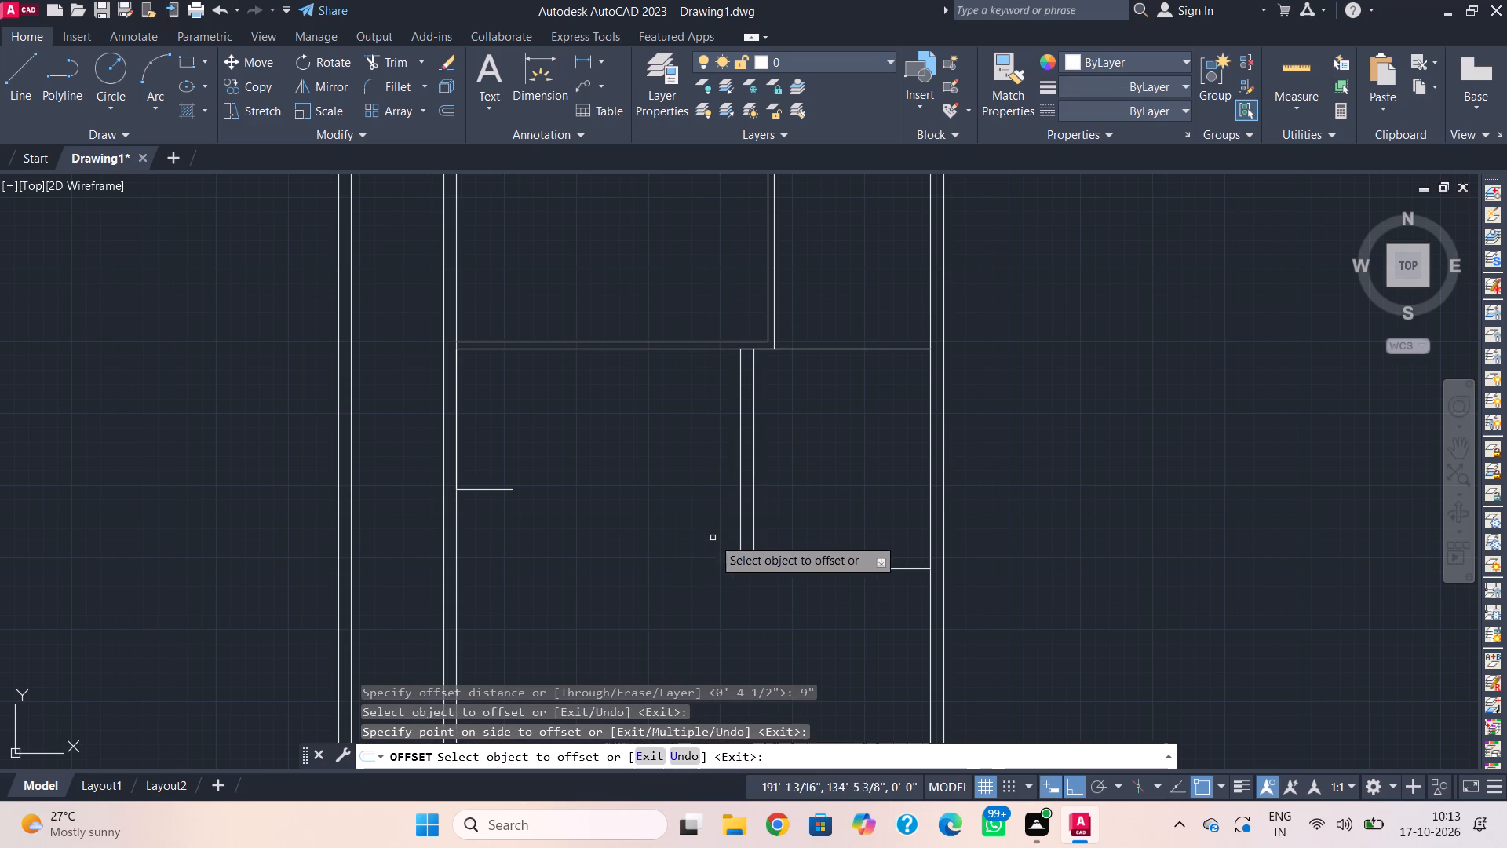
click(739, 528)
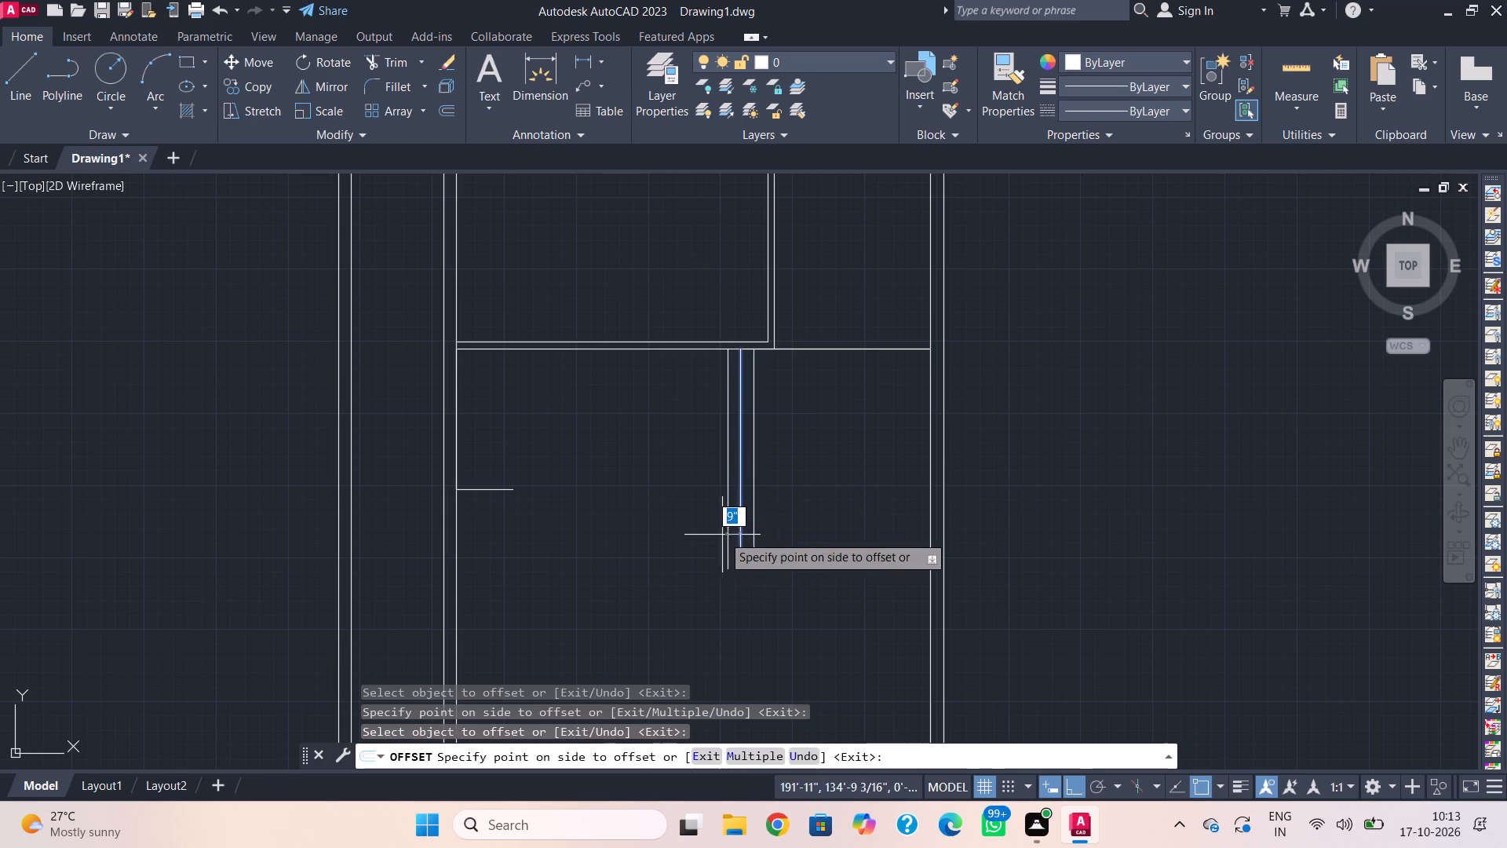
click(715, 537)
click(769, 569)
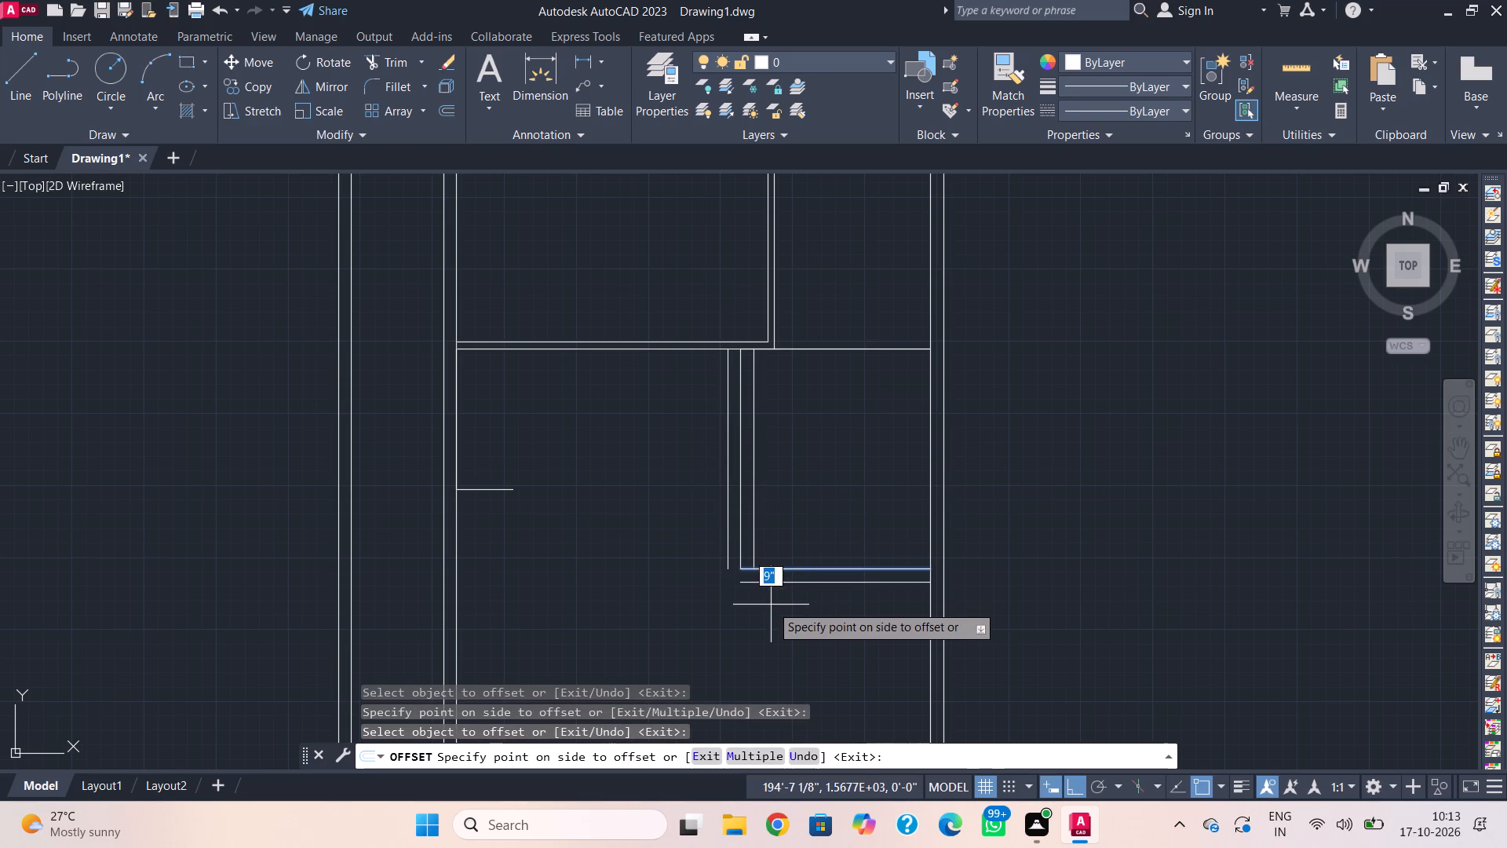
click(771, 605)
key(Escape)
Delete the extra offset line inside the new room, beside its left wall.
click(753, 538)
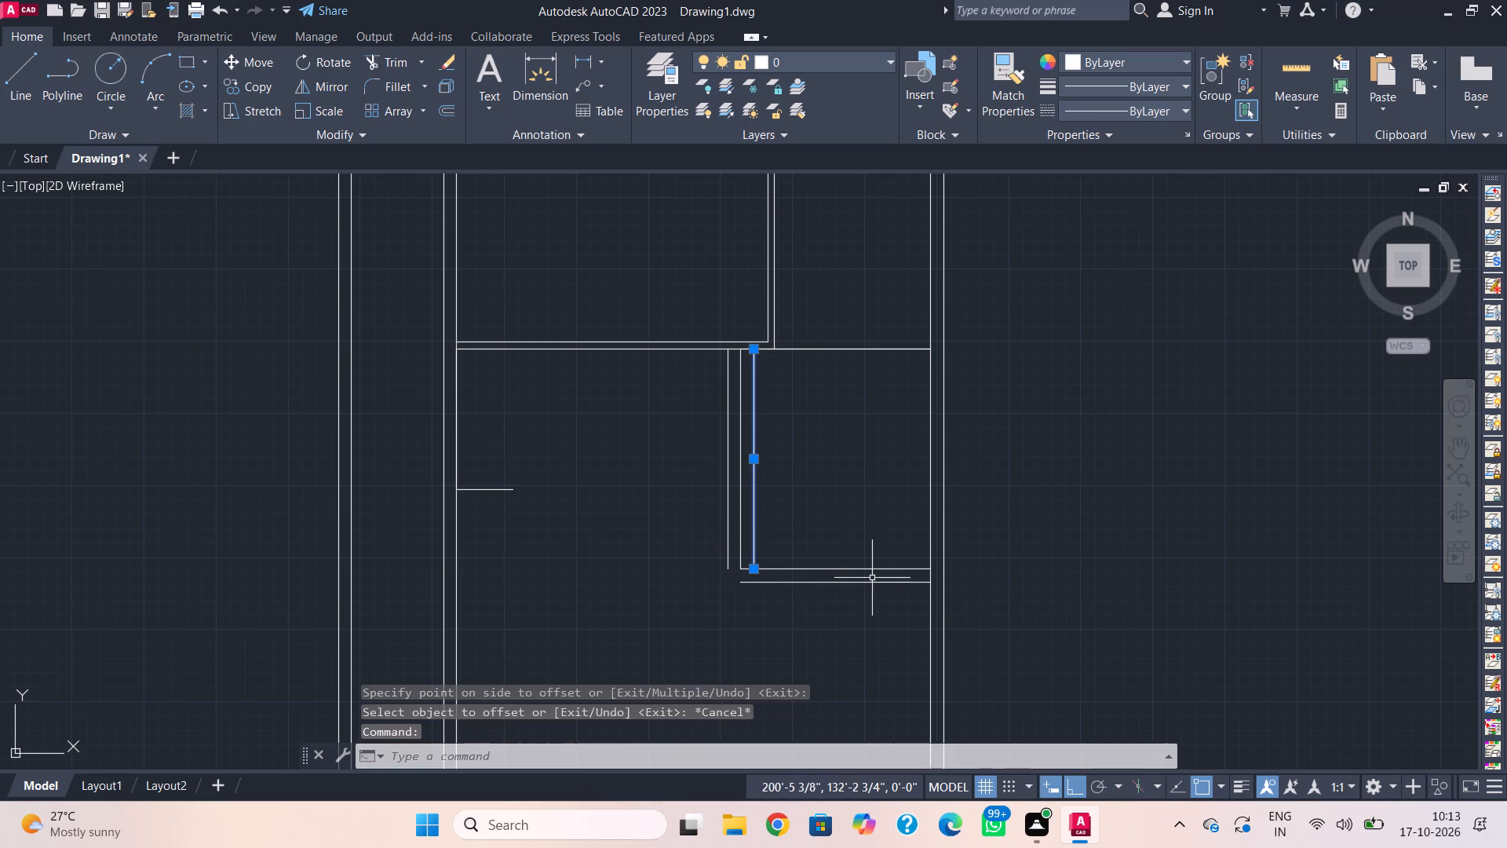
key(Delete)
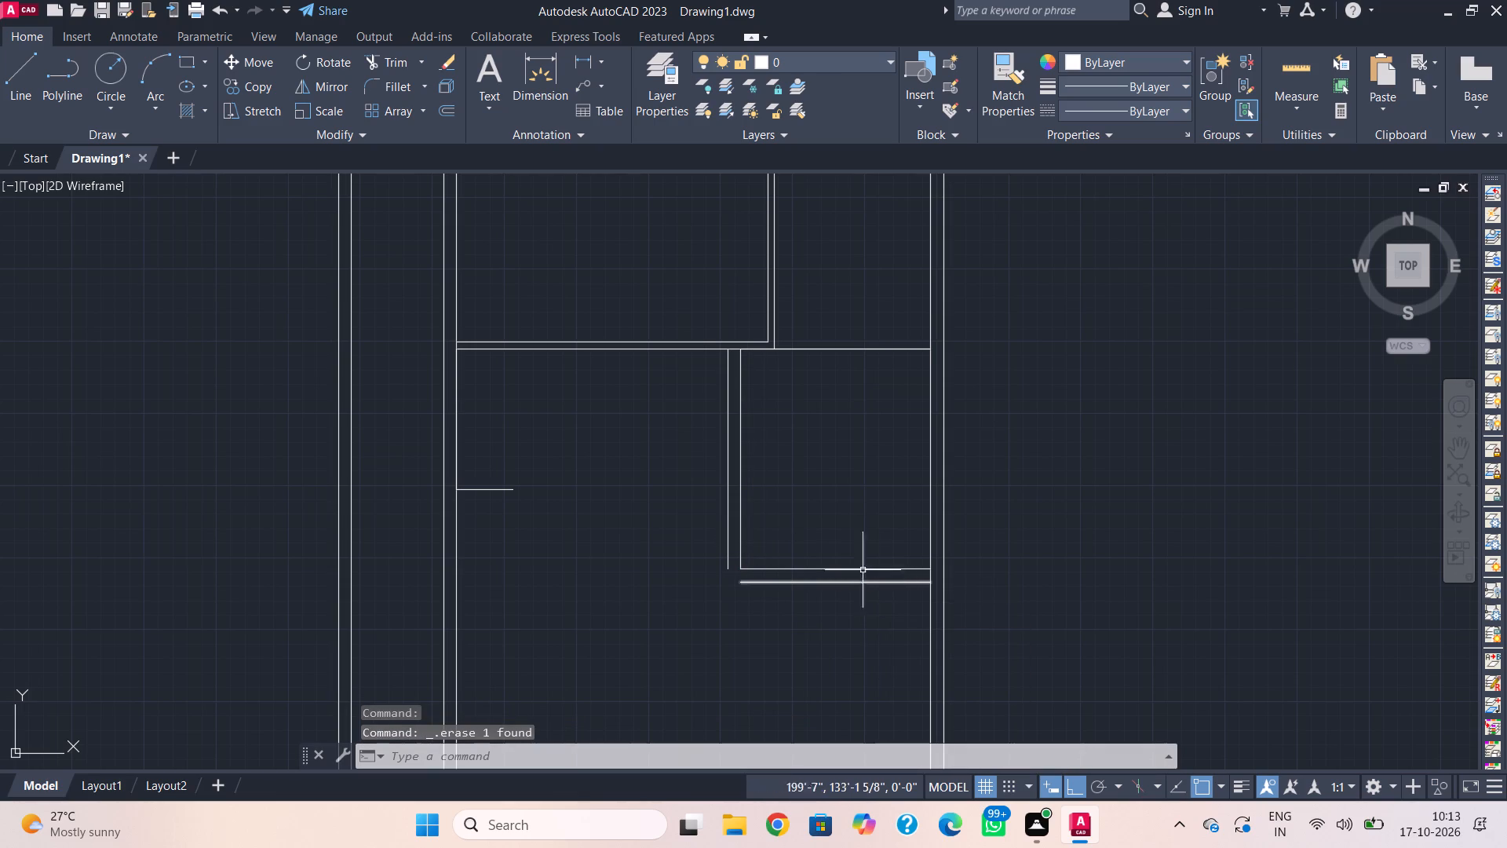
Fillet the outer left and bottom wall lines of the new room into a closed corner.
click(396, 86)
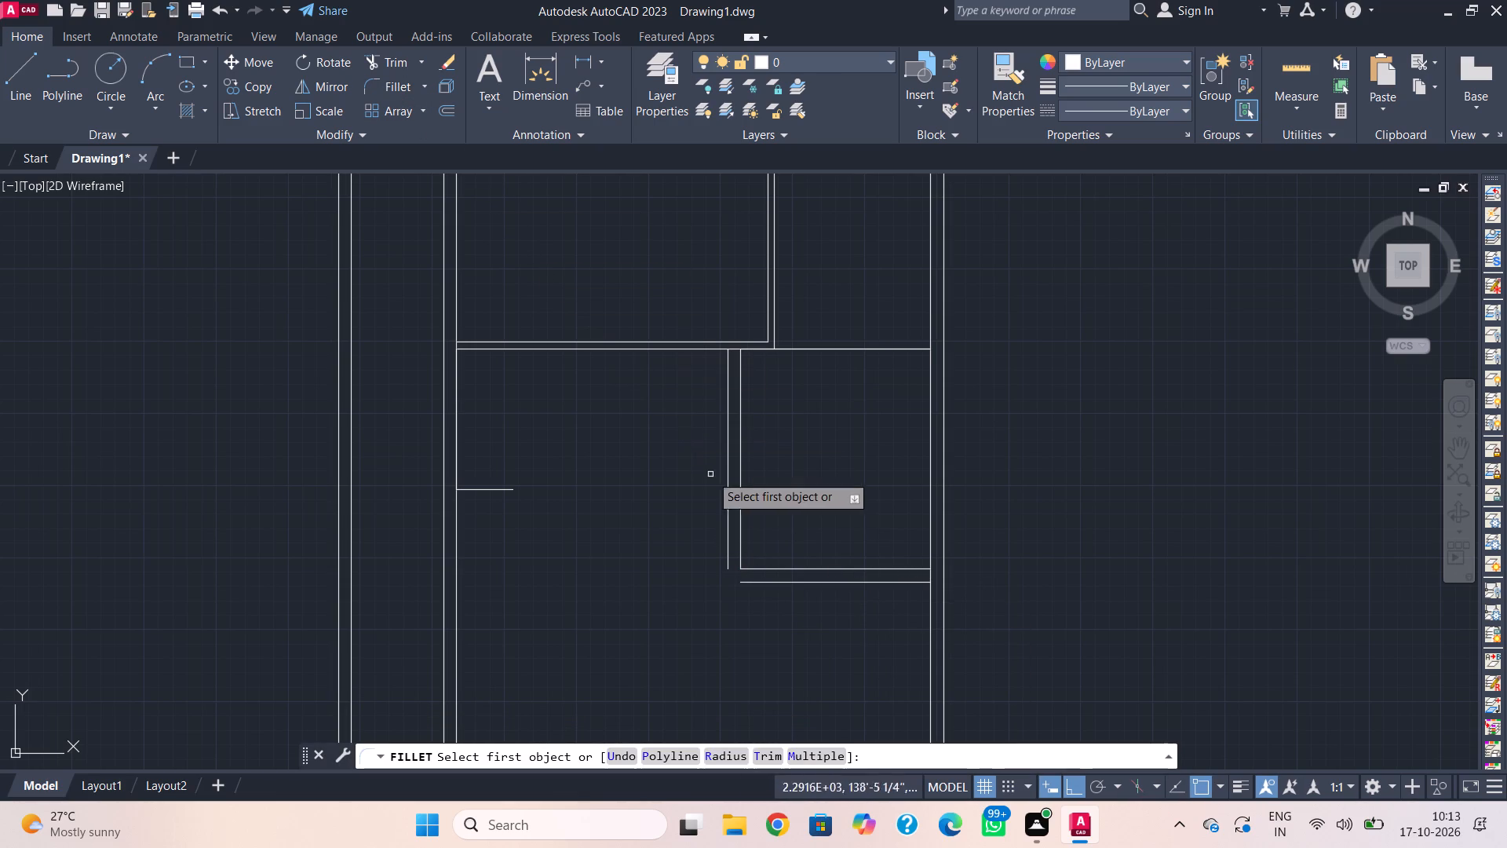
click(725, 517)
click(743, 584)
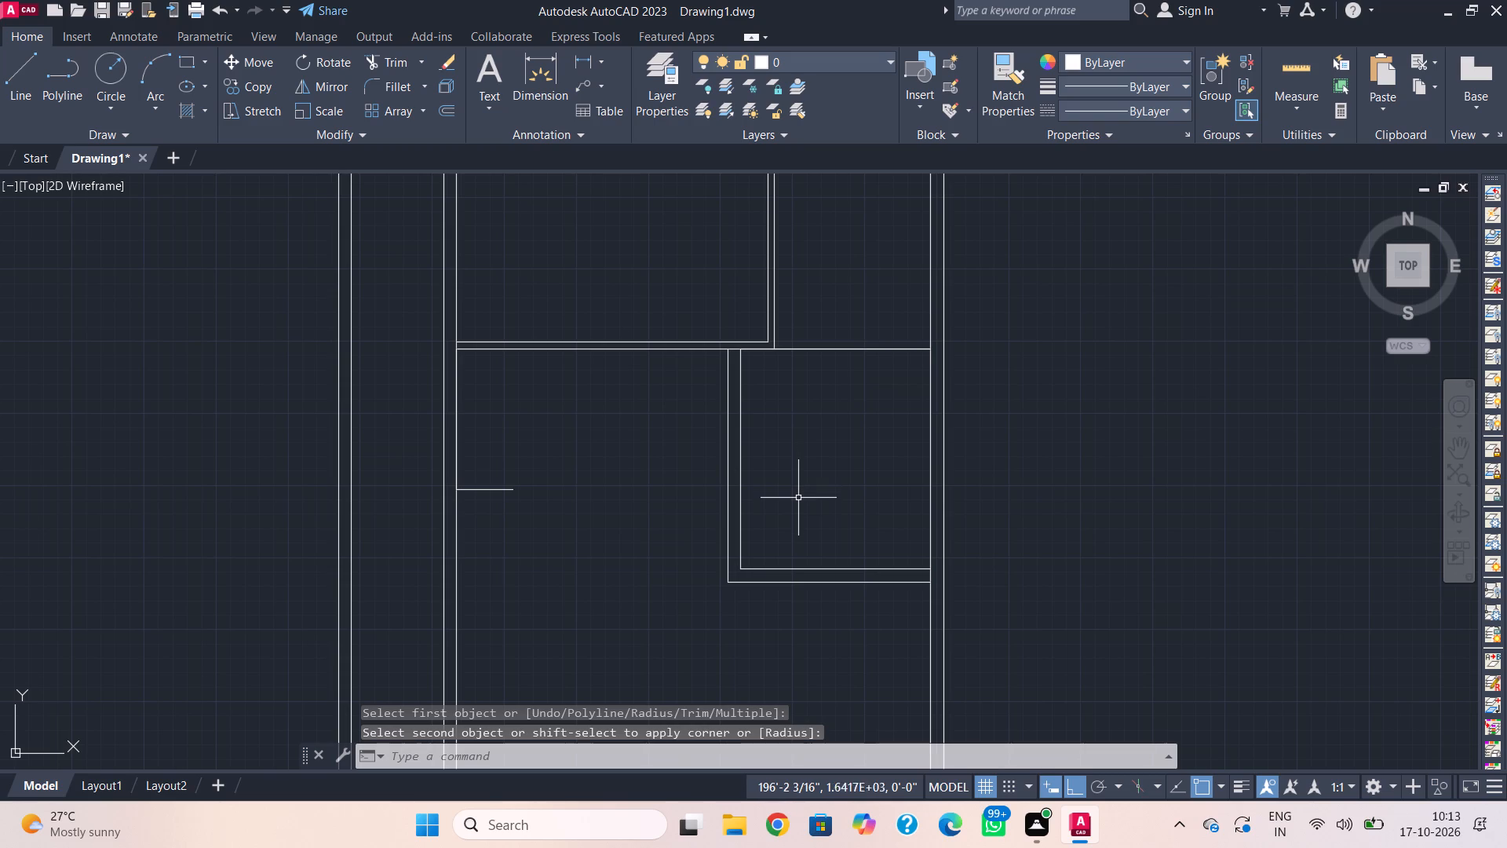
Draw a line 11'-3" down the right outer wall from the new room's outer bottom-right corner, continuing 17' to the left.
middle_drag(797, 525, 800, 432)
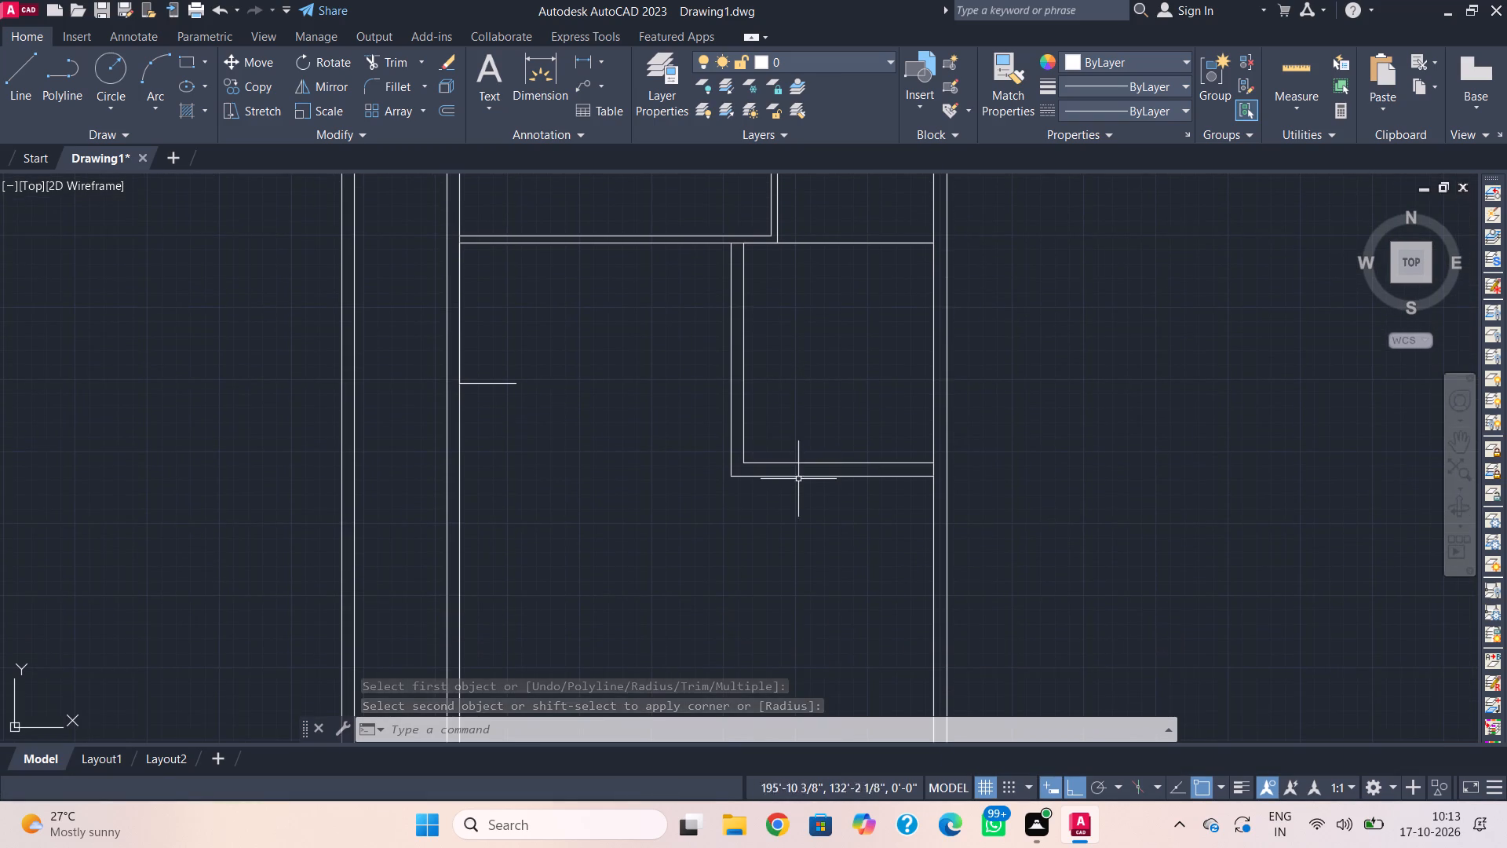
scroll(799, 488, down, 1)
middle_drag(805, 488, 837, 421)
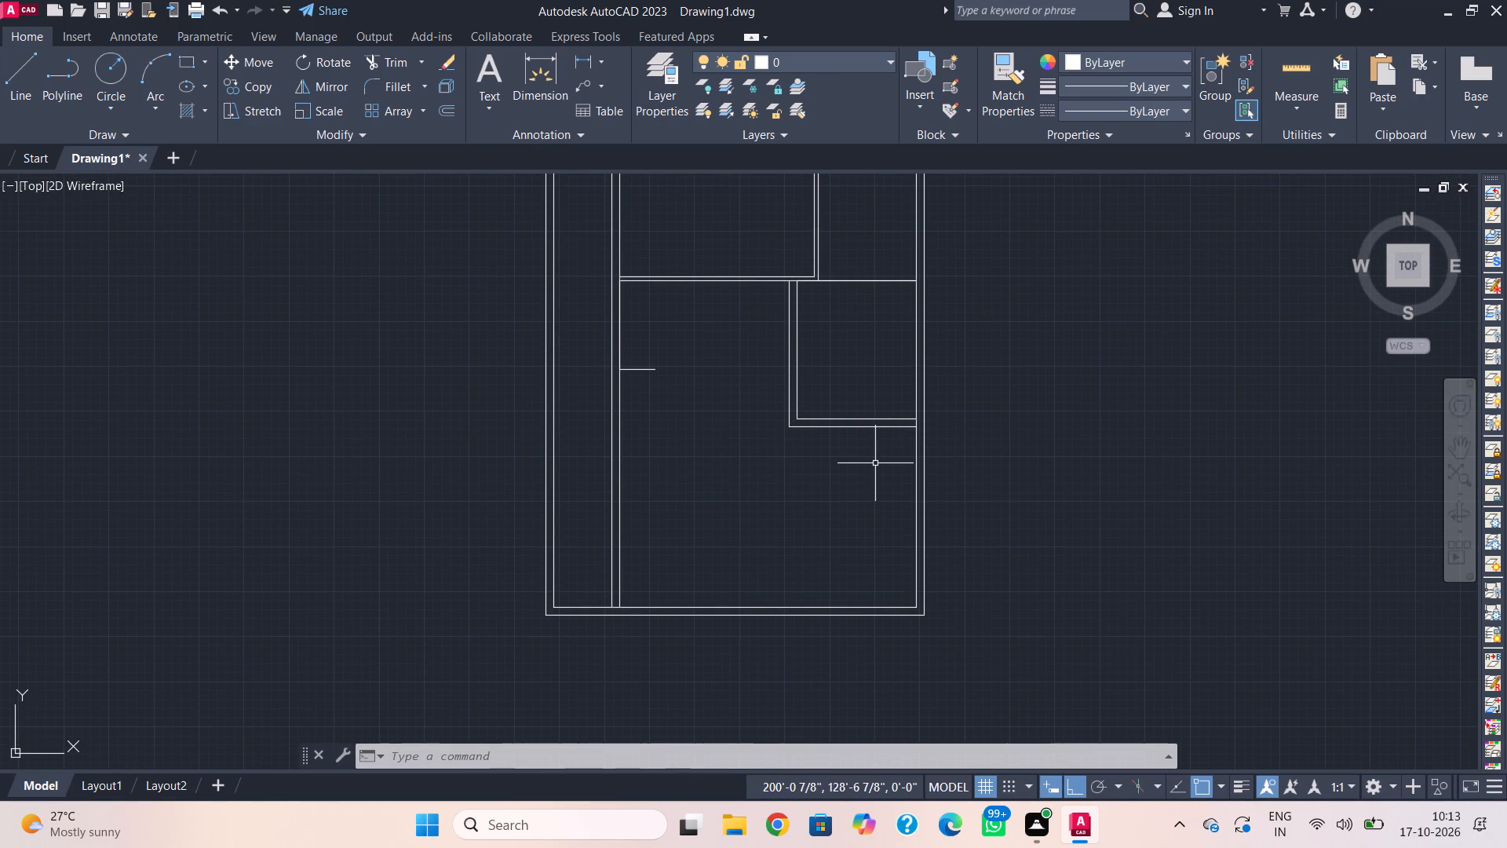
key(Escape)
text(l)
key(space)
click(918, 429)
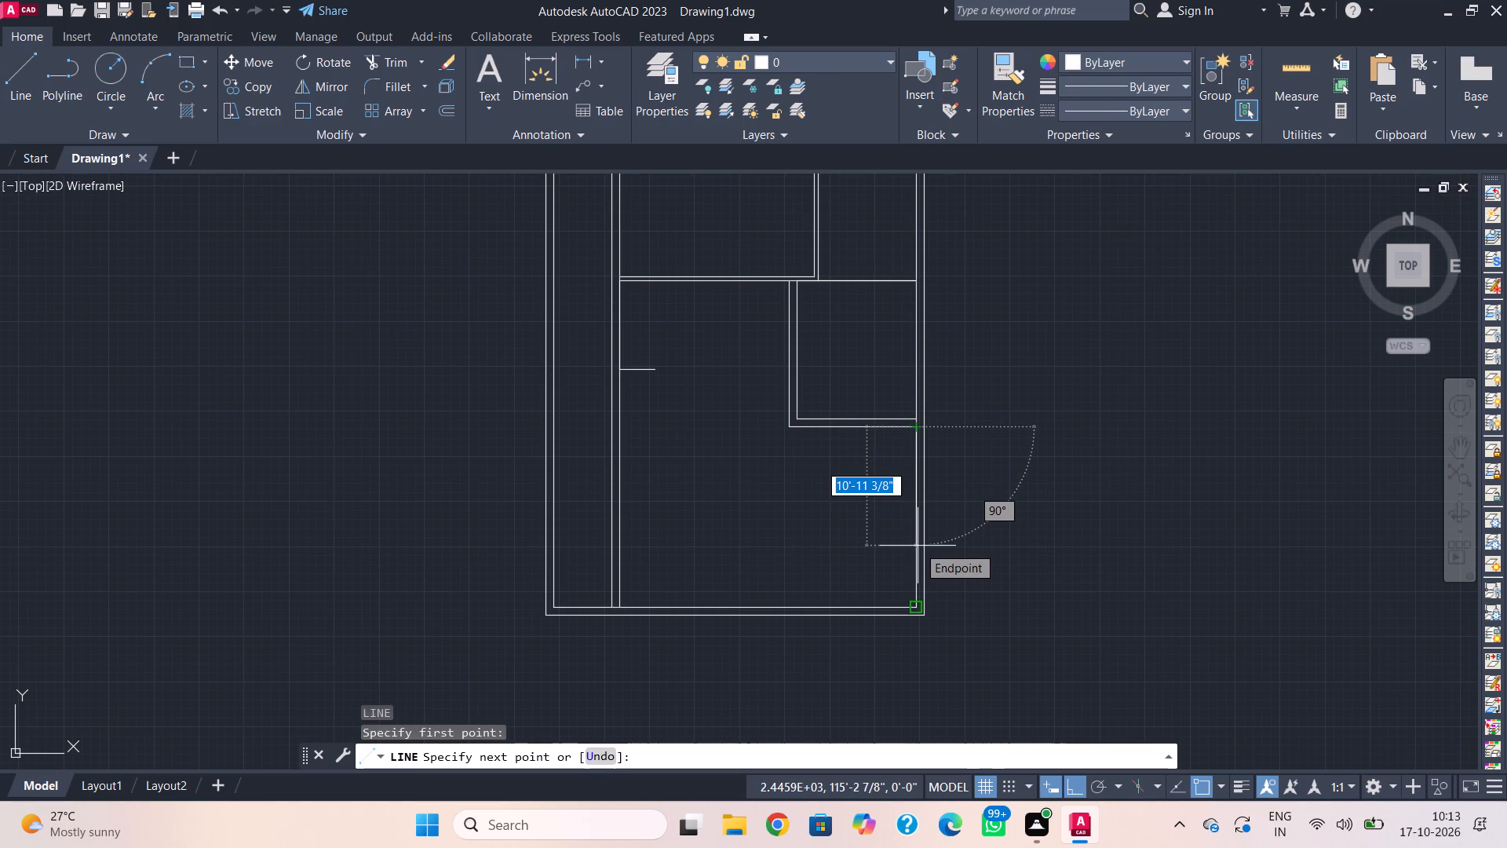
text(11)
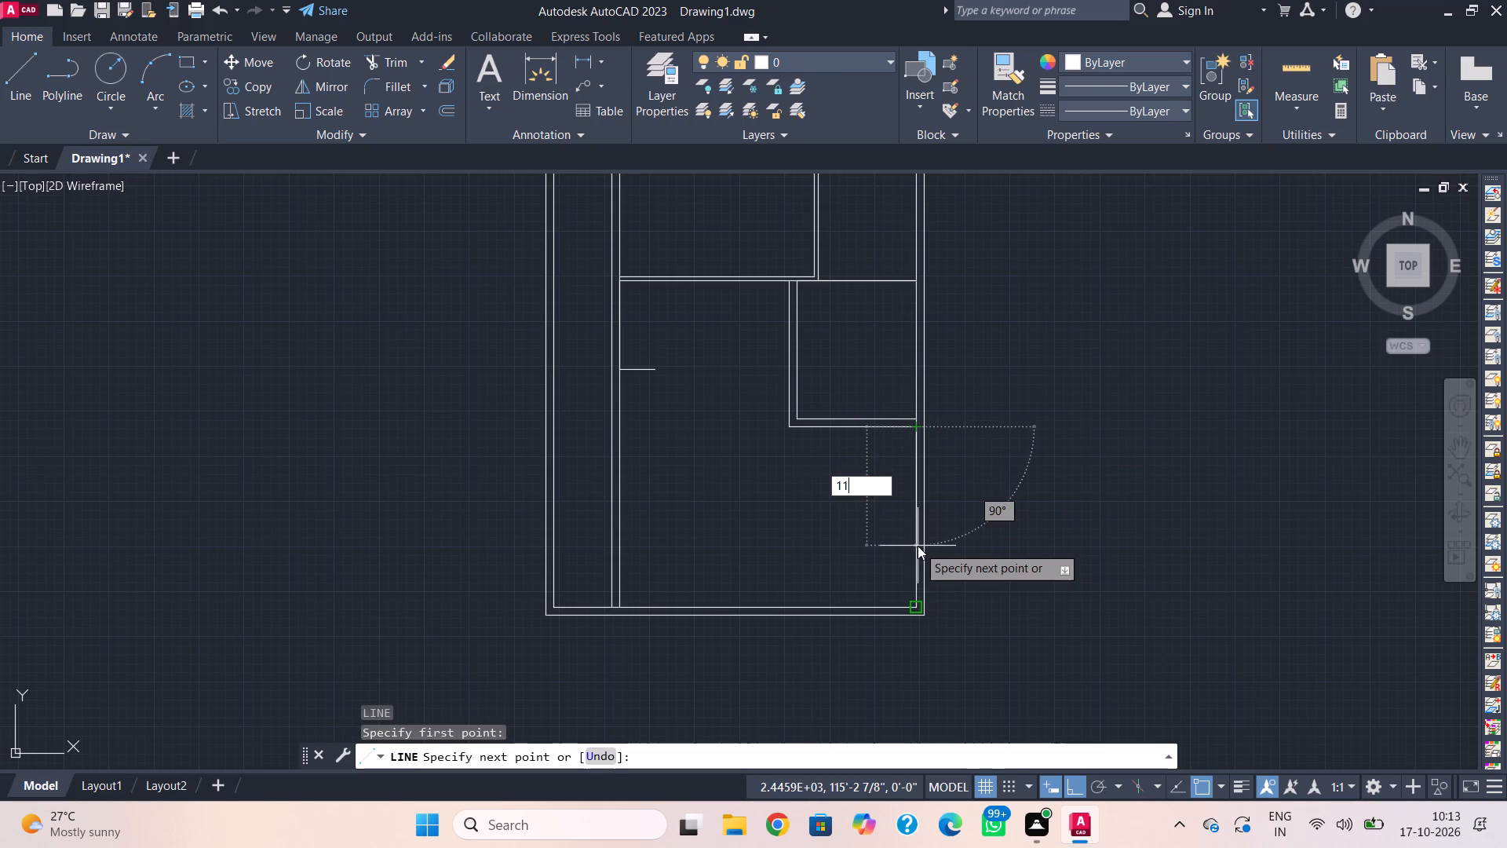
key(apostrophe)
key(3)
key(shift+quotedbl)
key(Return)
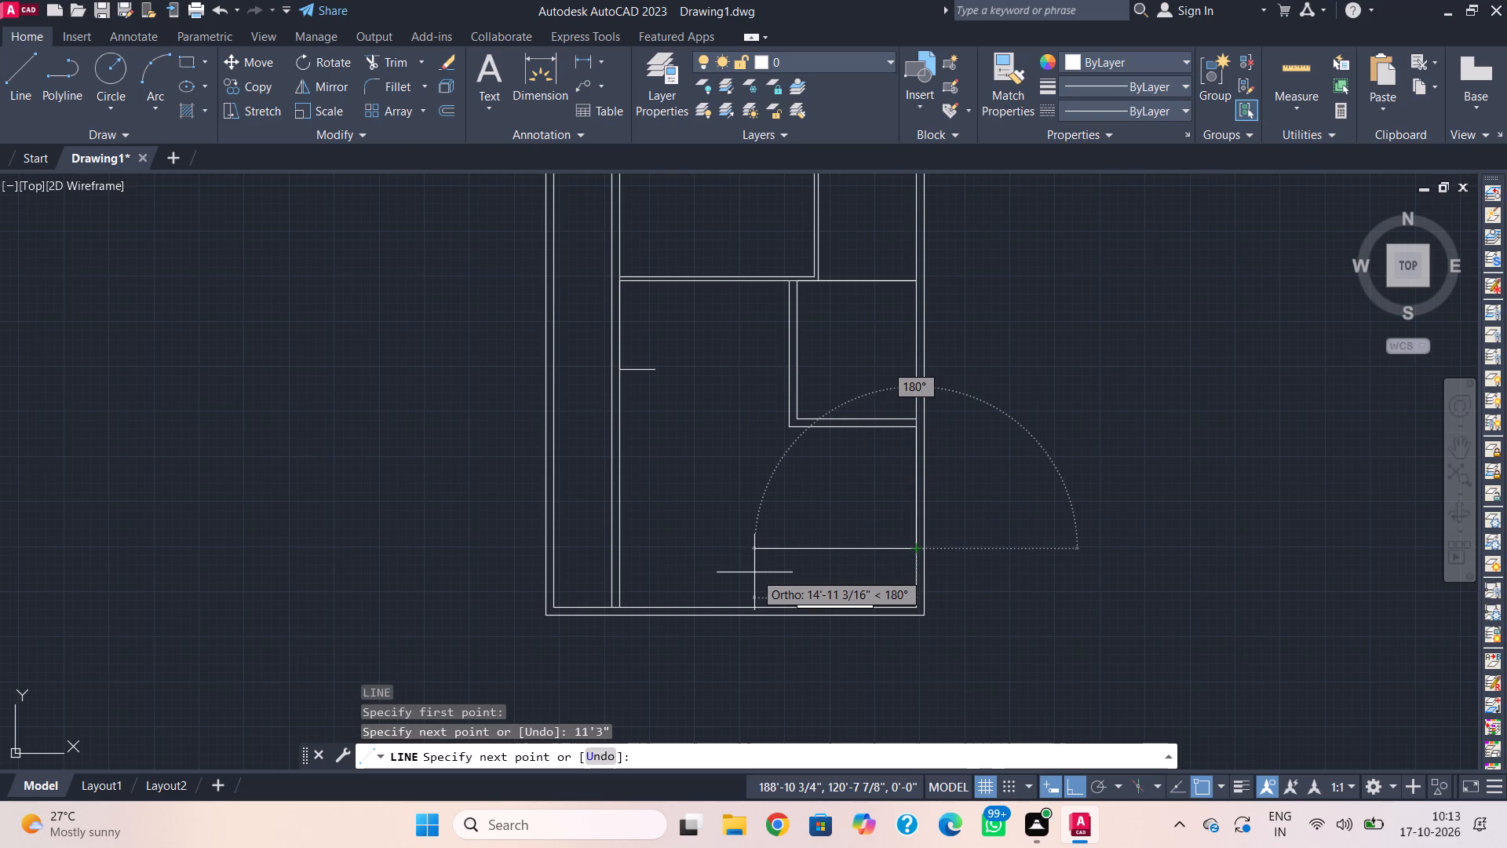
text(17')
key(Return)
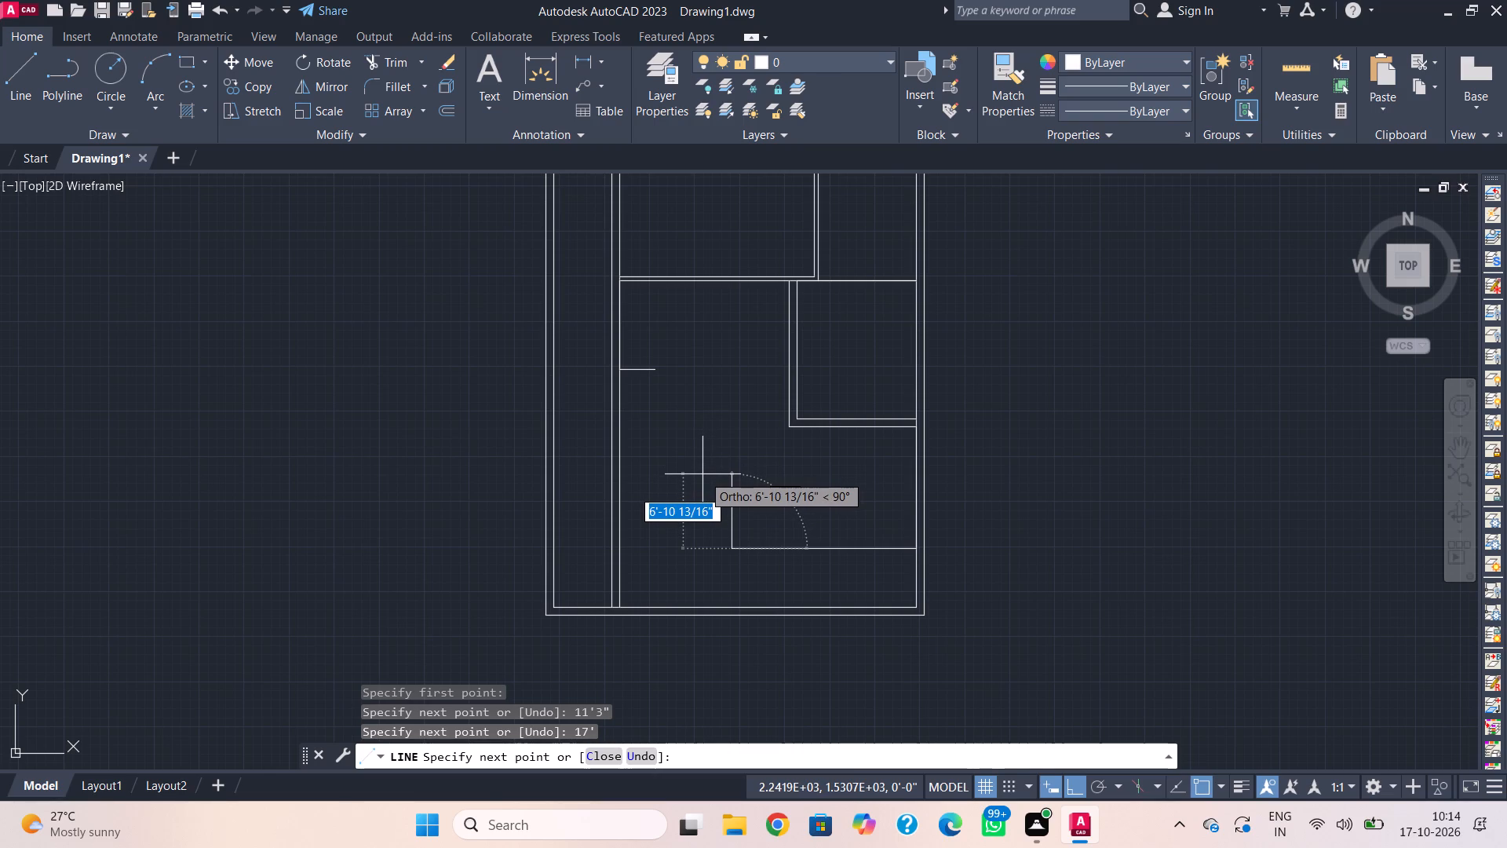
key(Escape)
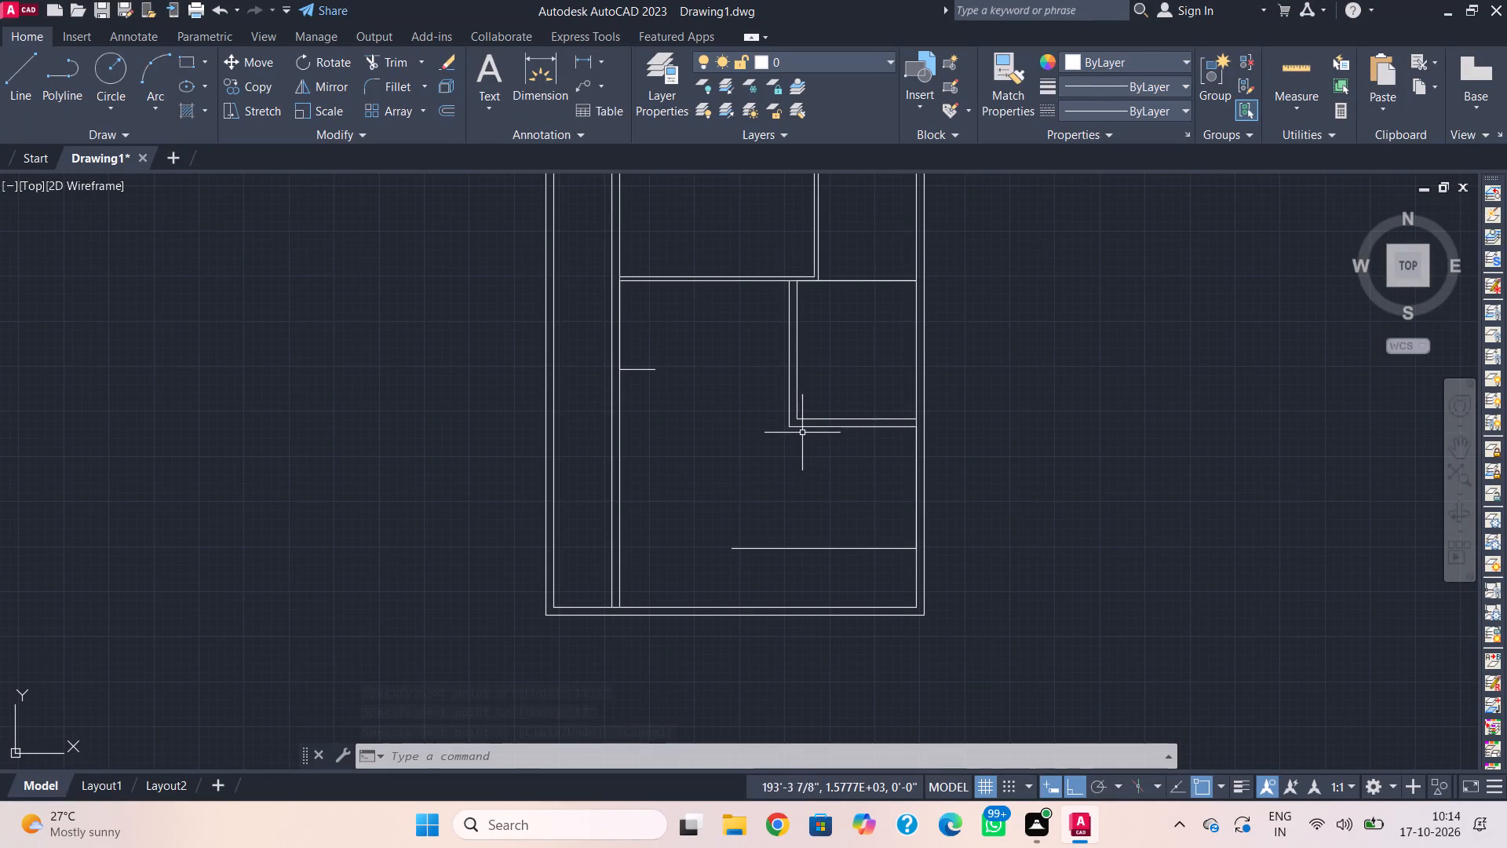
Draw two parallel lines leftward from the upper room's bottom-left wall corner: the lower about 2'-5" long, the upper about 2'-9" long.
text(l)
key(space)
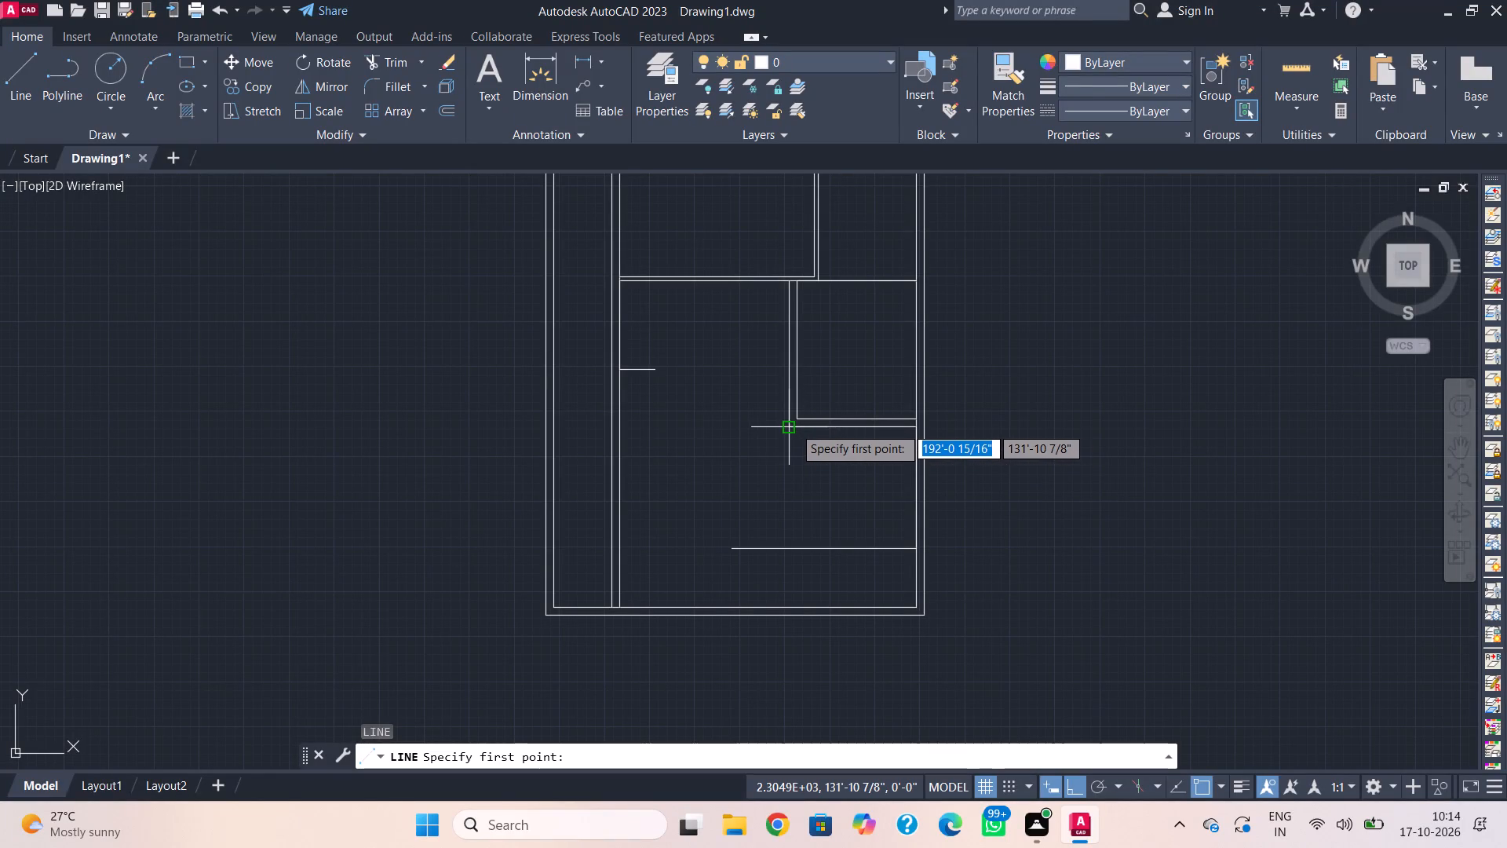
click(794, 426)
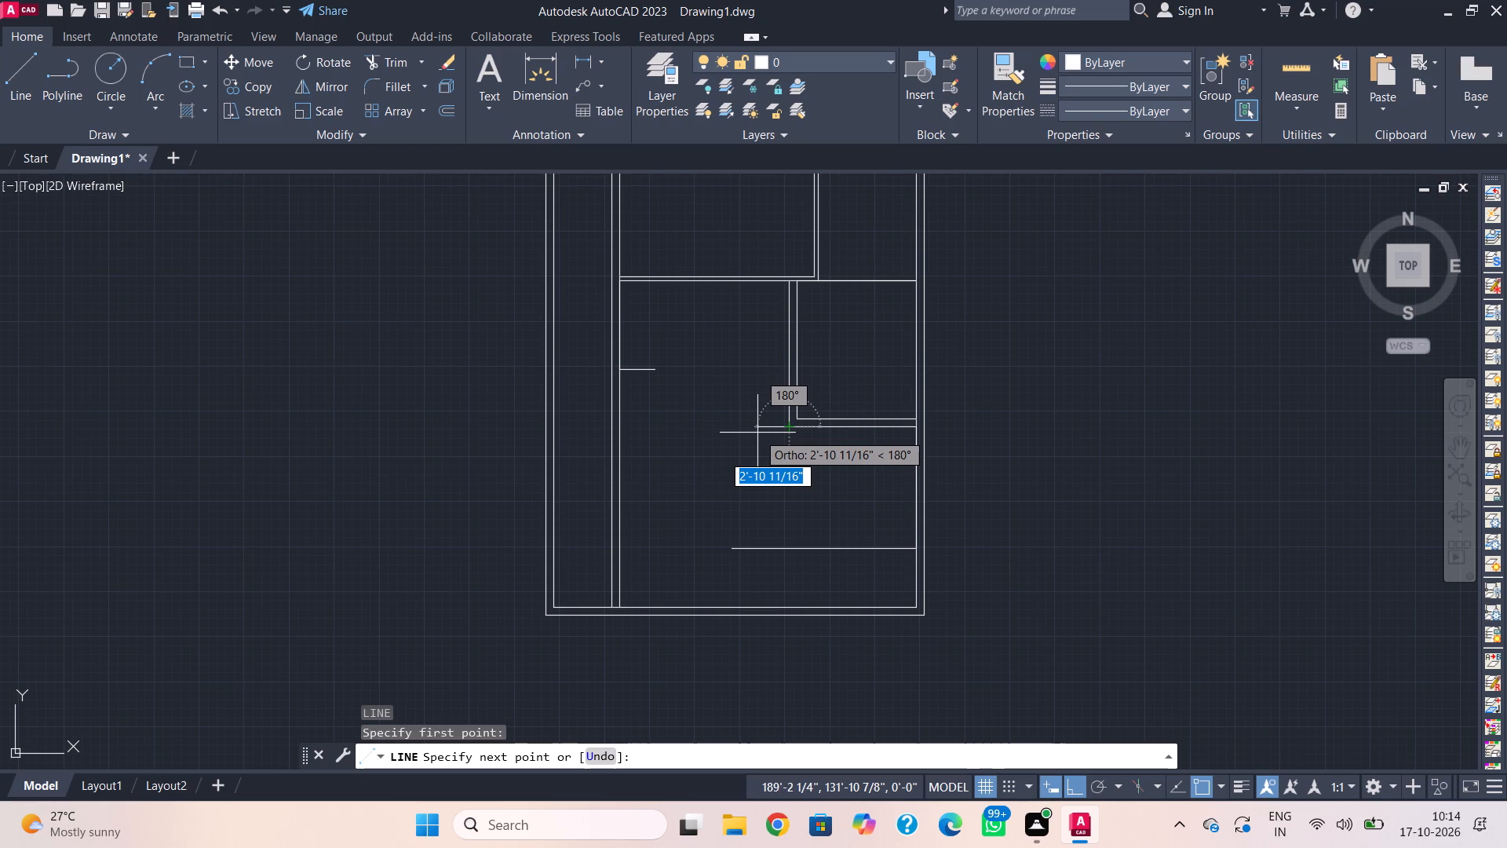
click(762, 435)
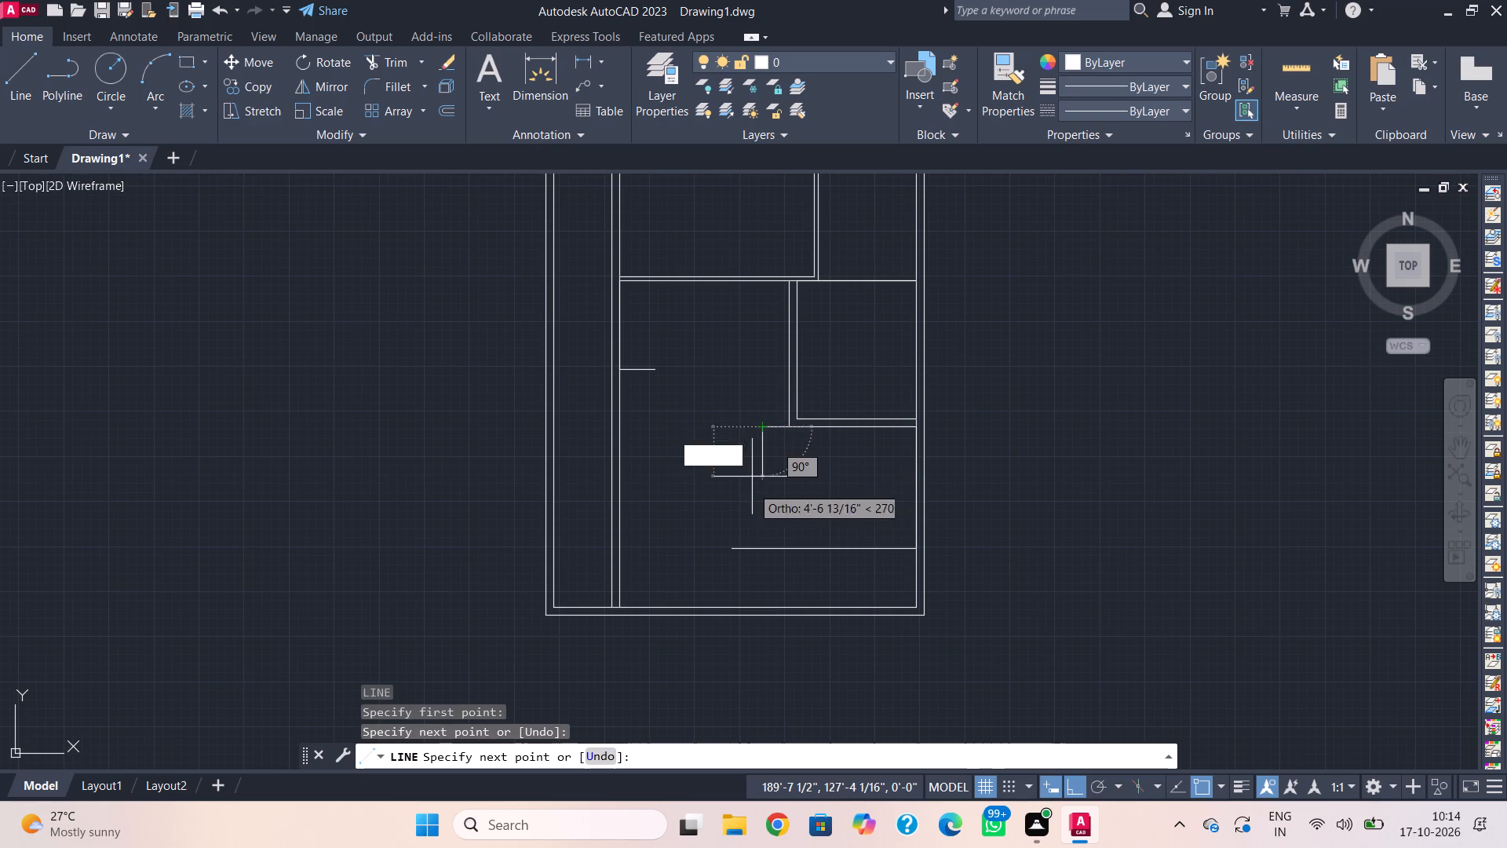
key(Escape)
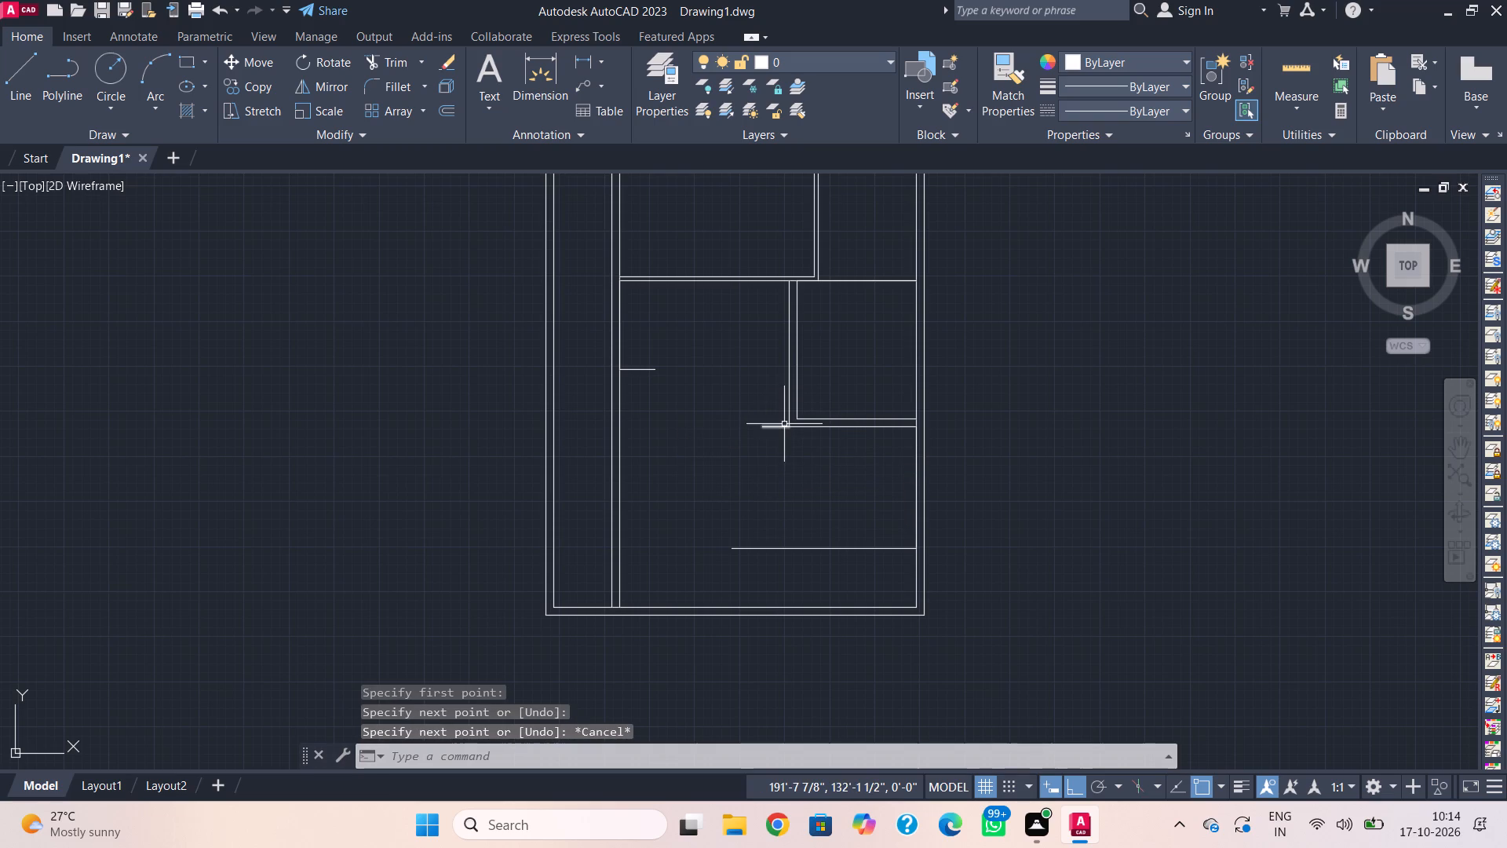
text(l)
key(space)
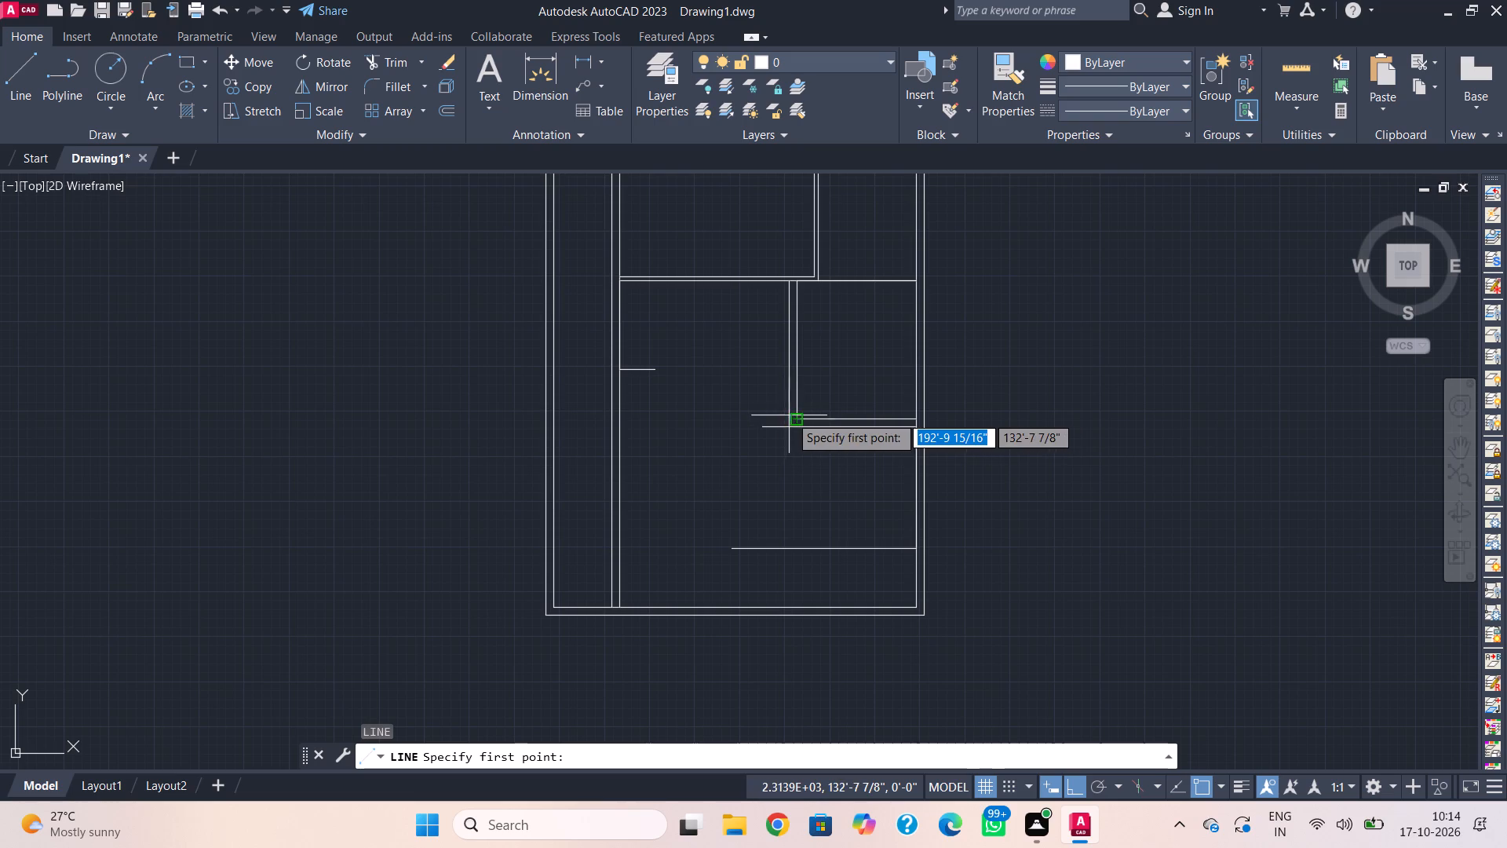
scroll(794, 415, up, 3)
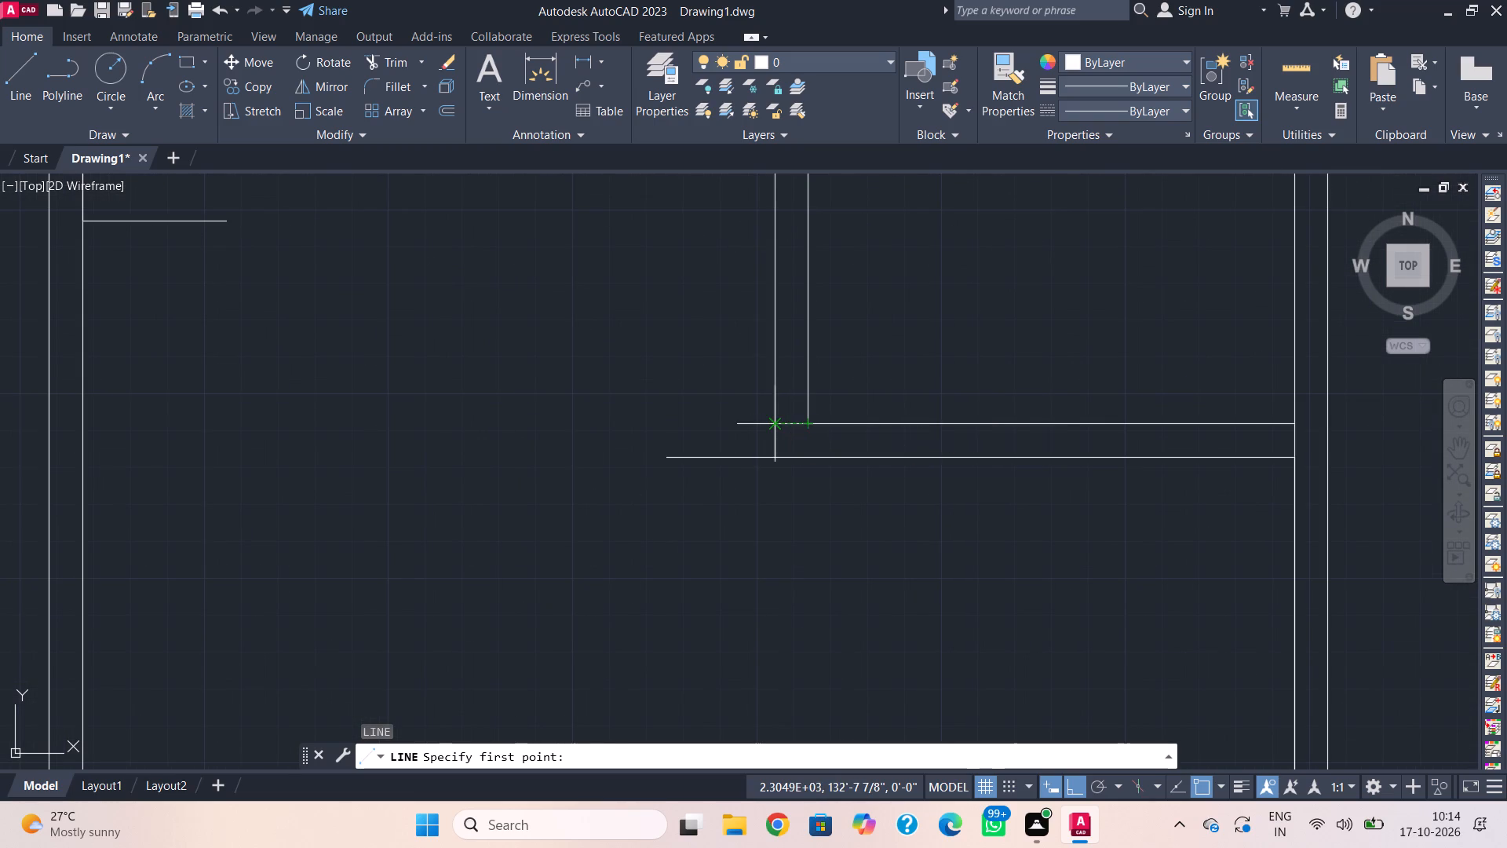
click(777, 420)
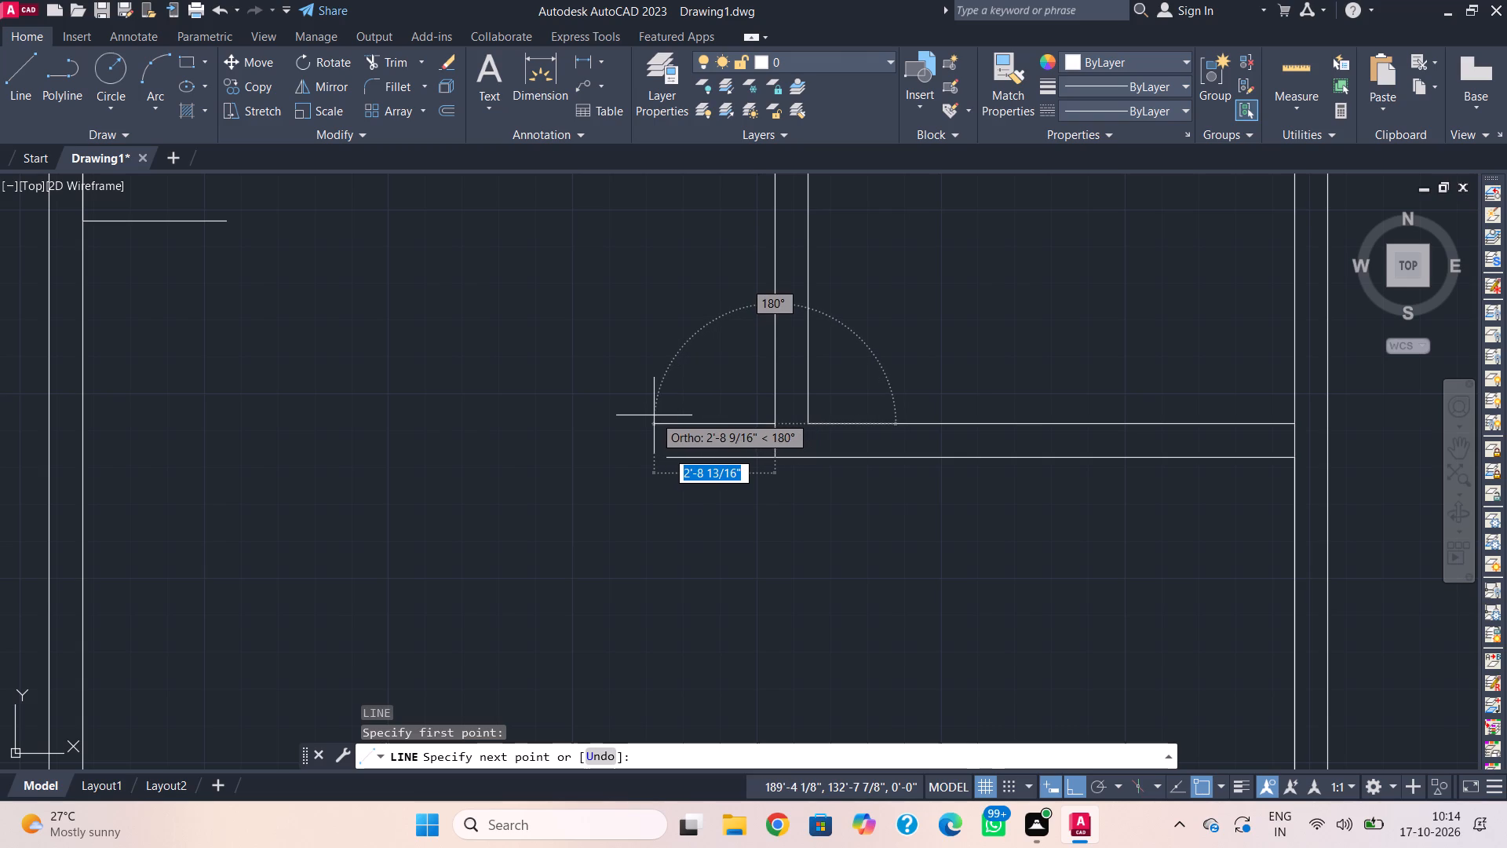
click(654, 415)
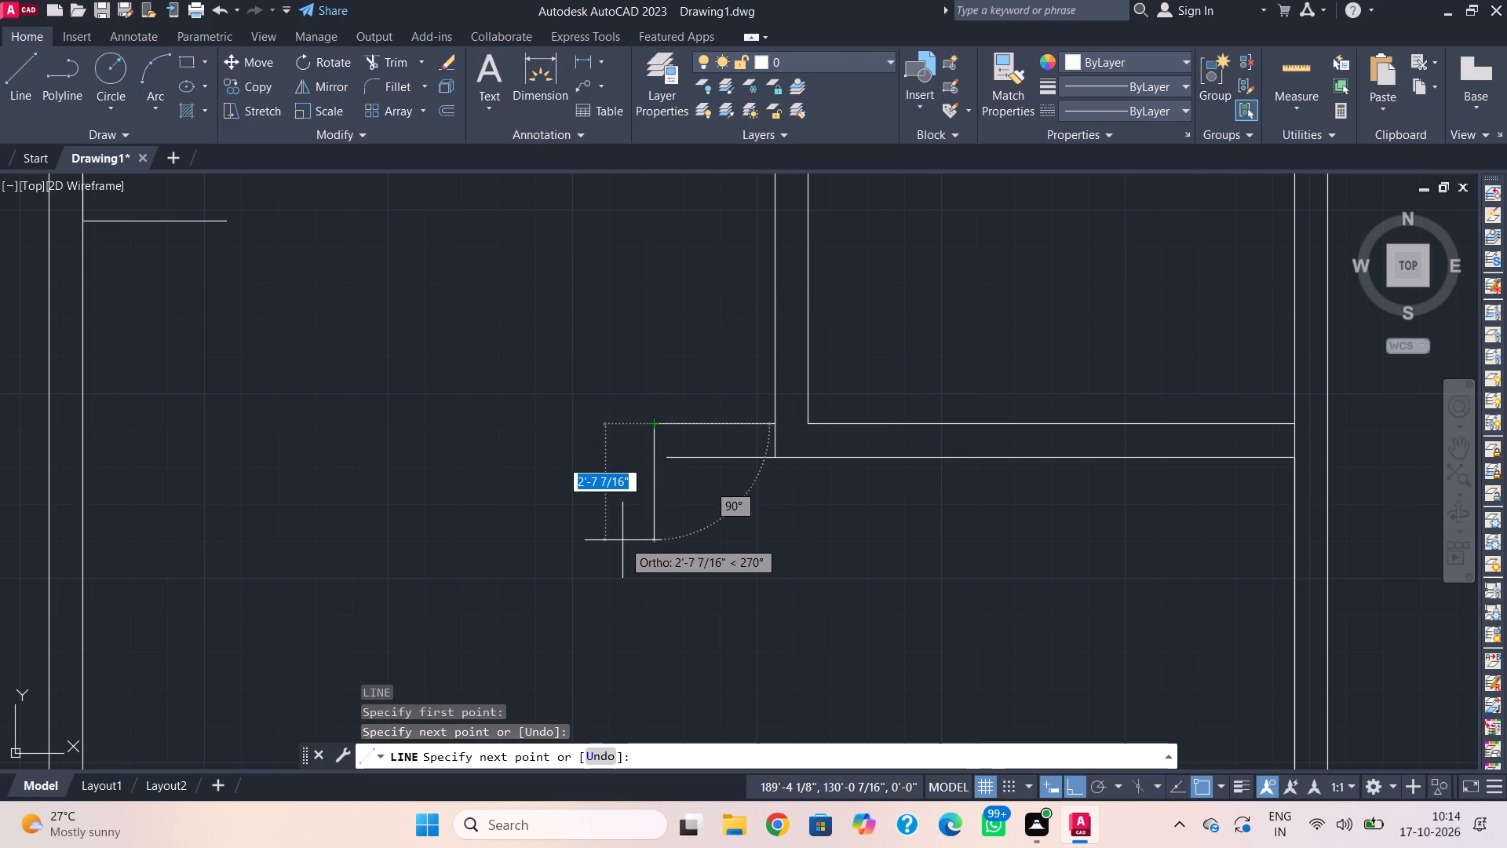
key(Escape)
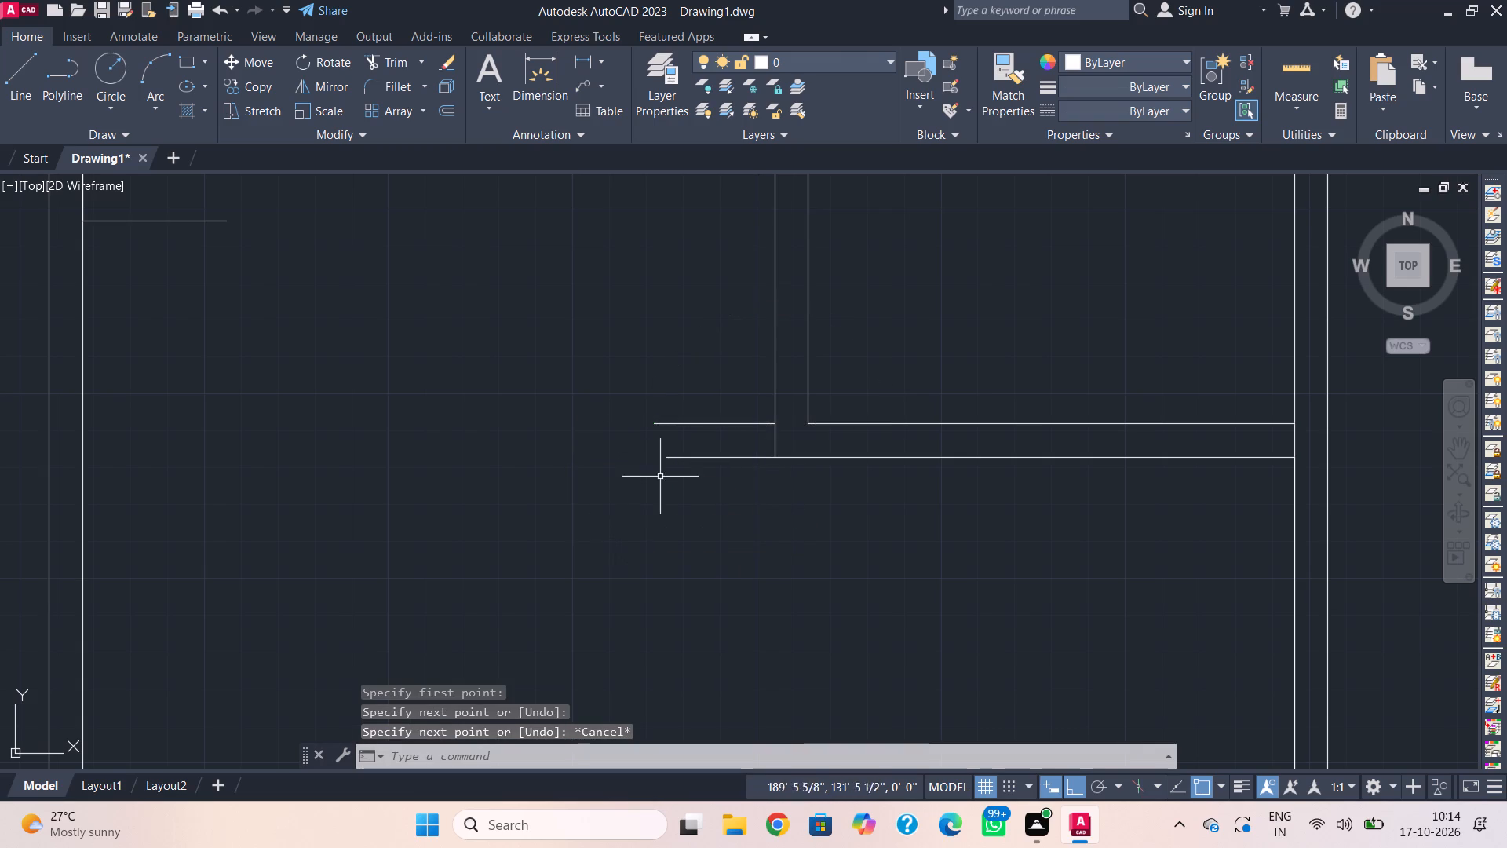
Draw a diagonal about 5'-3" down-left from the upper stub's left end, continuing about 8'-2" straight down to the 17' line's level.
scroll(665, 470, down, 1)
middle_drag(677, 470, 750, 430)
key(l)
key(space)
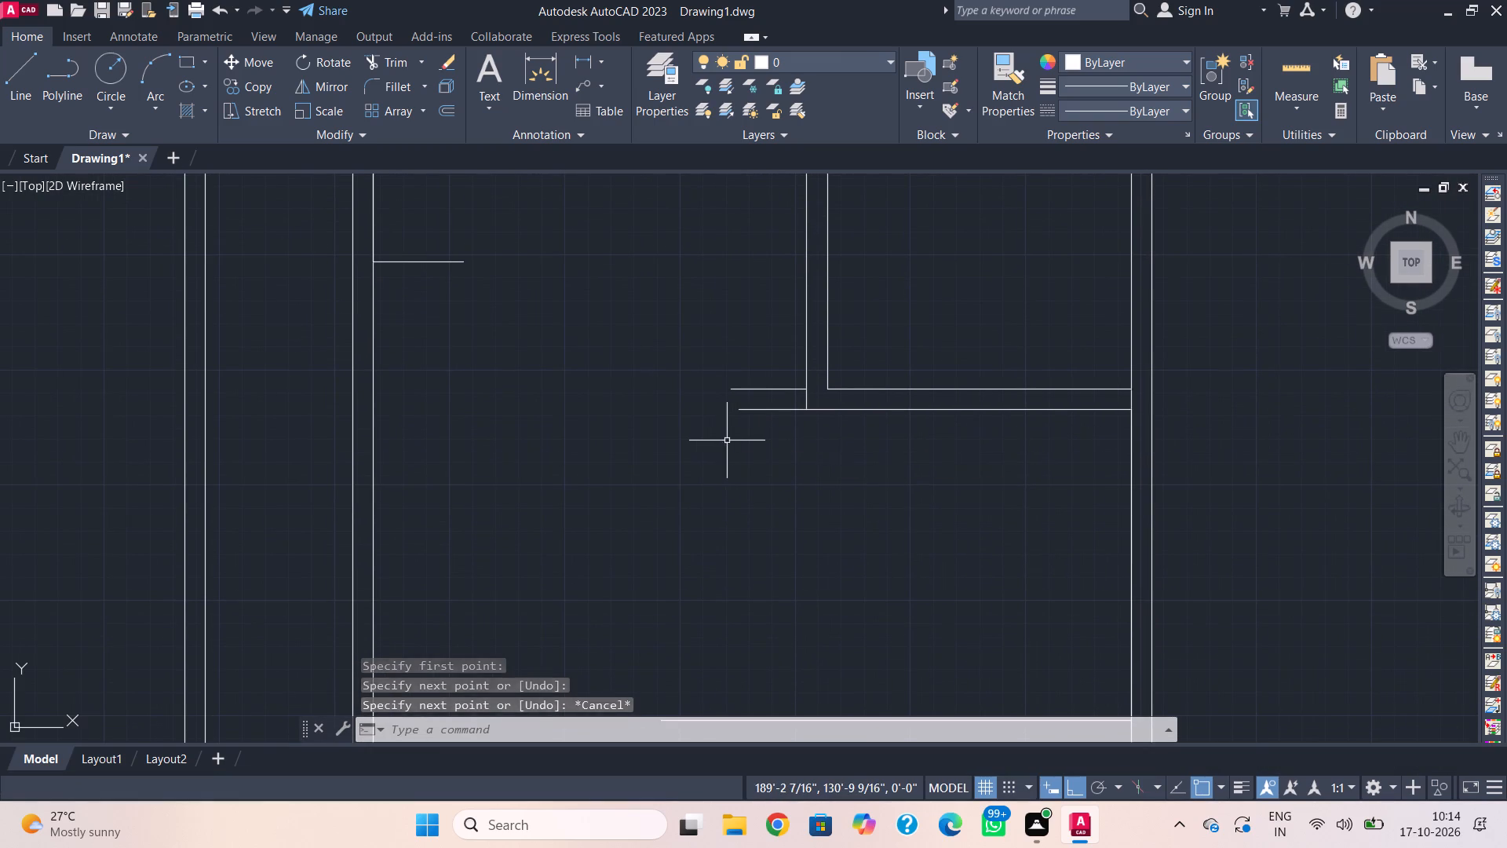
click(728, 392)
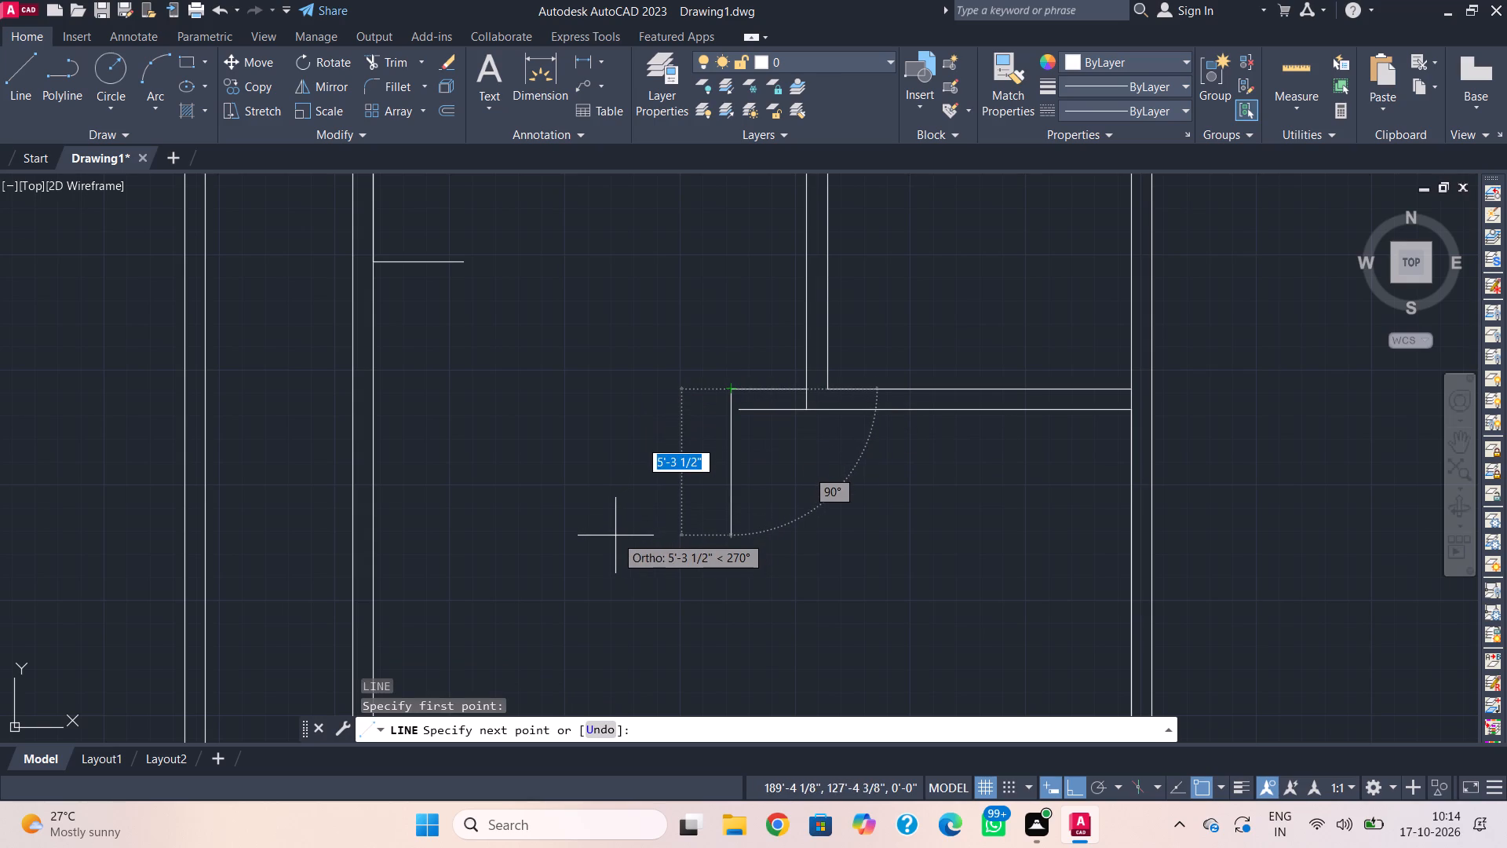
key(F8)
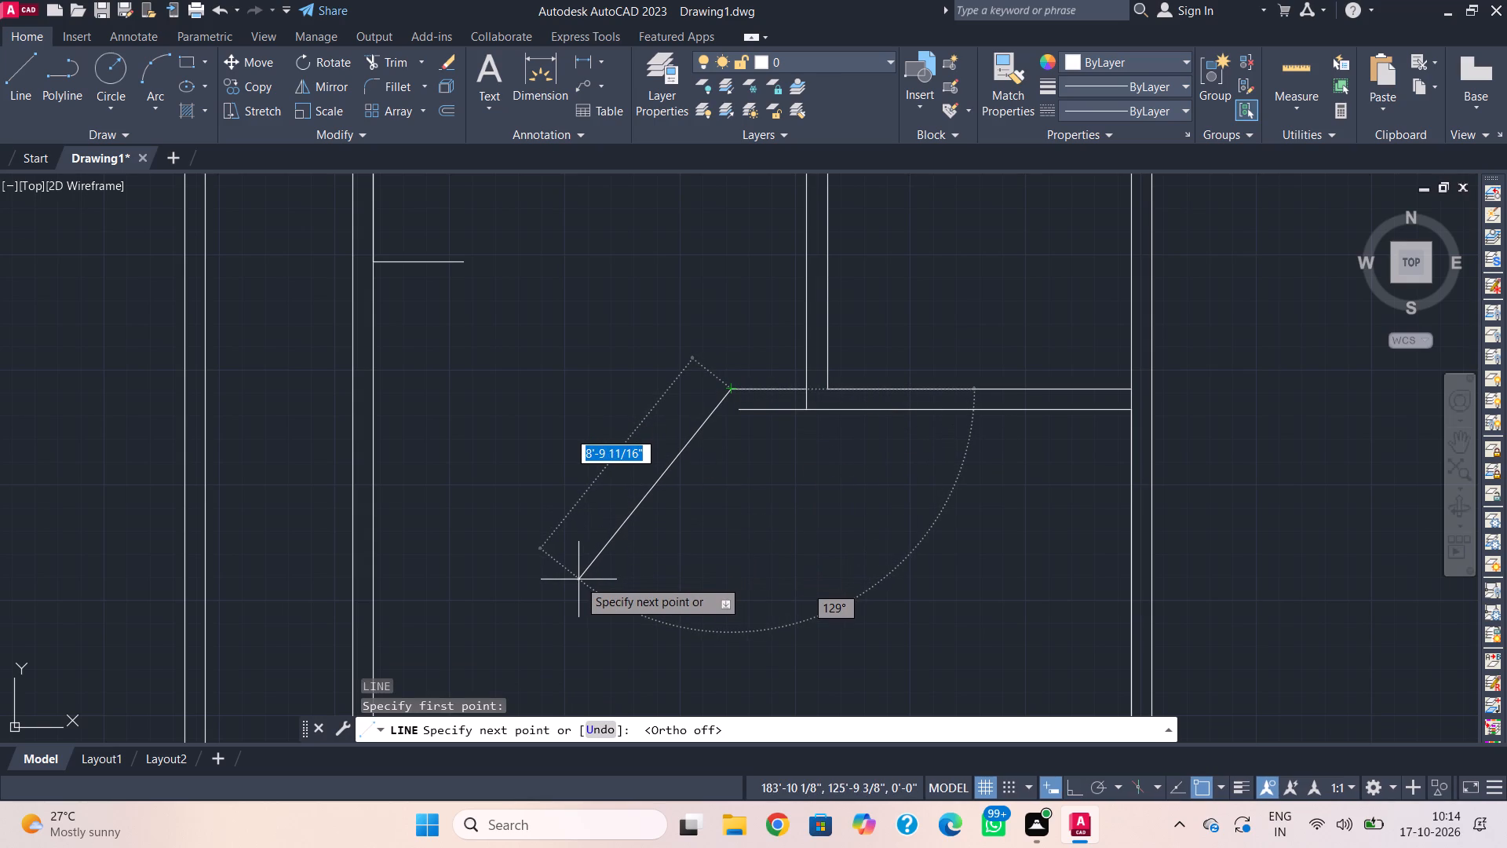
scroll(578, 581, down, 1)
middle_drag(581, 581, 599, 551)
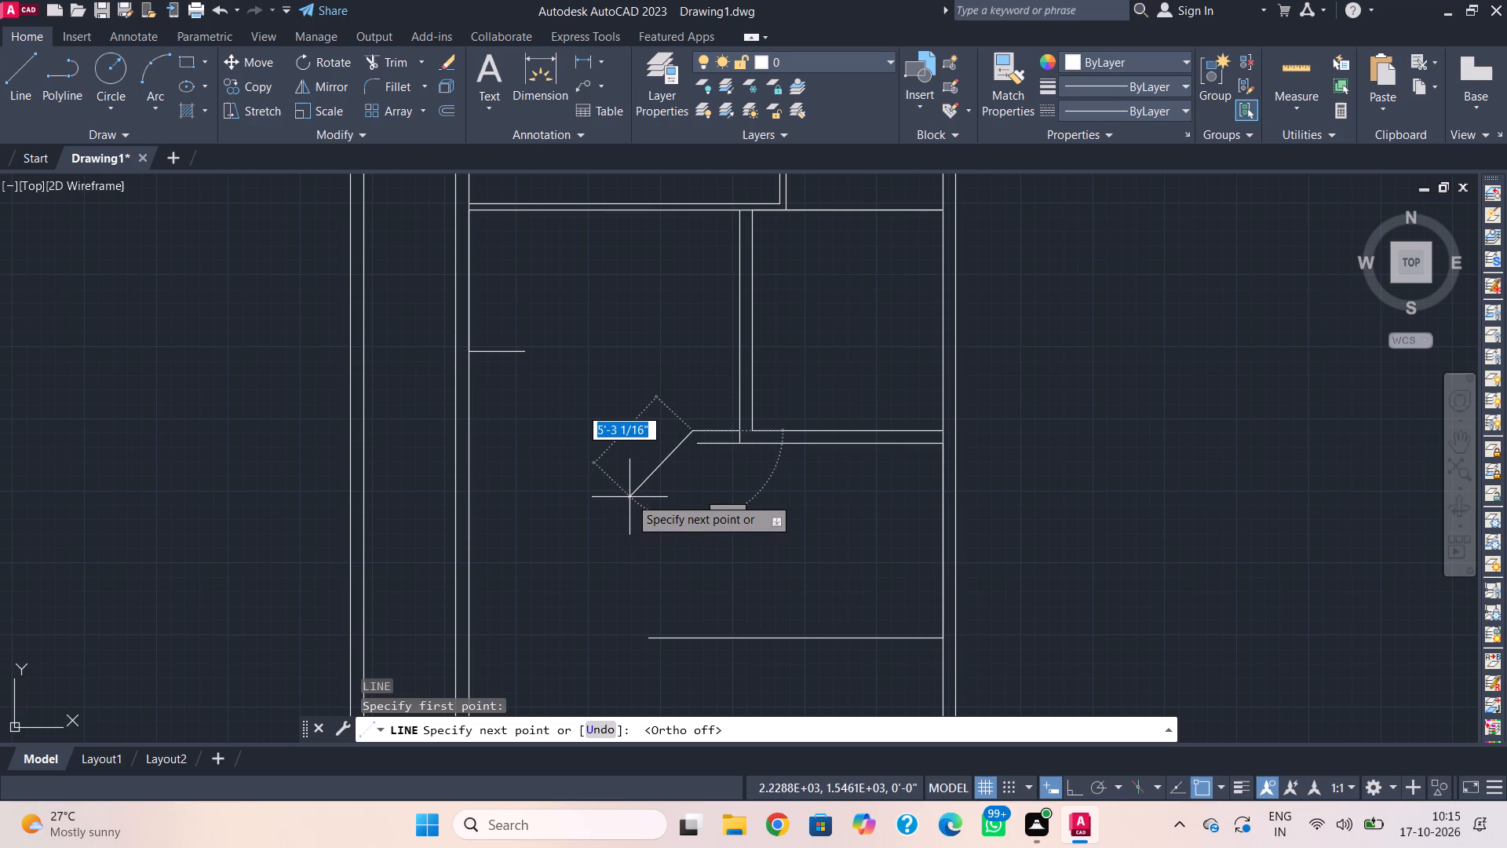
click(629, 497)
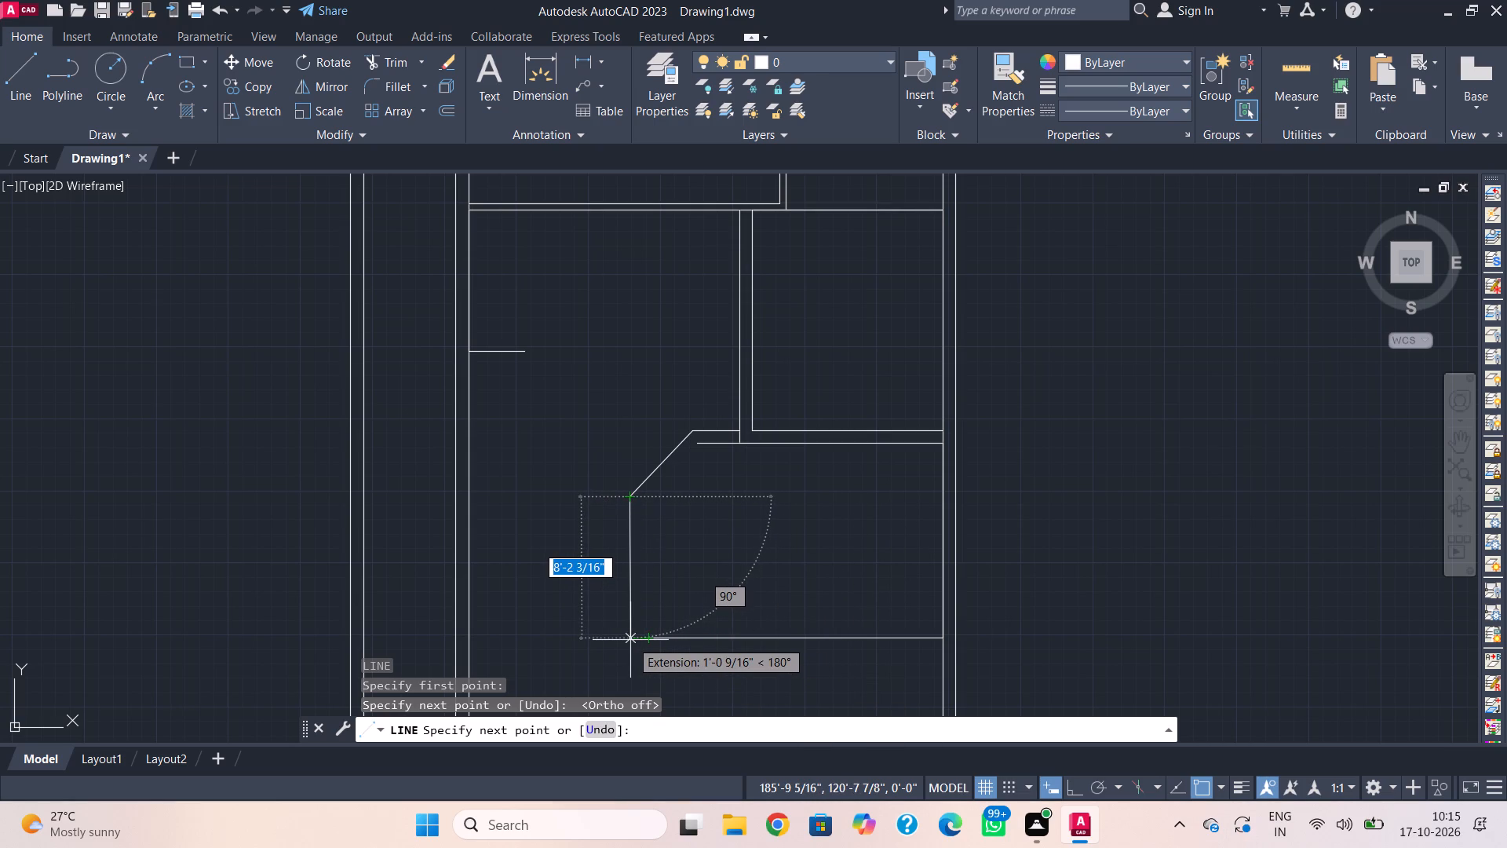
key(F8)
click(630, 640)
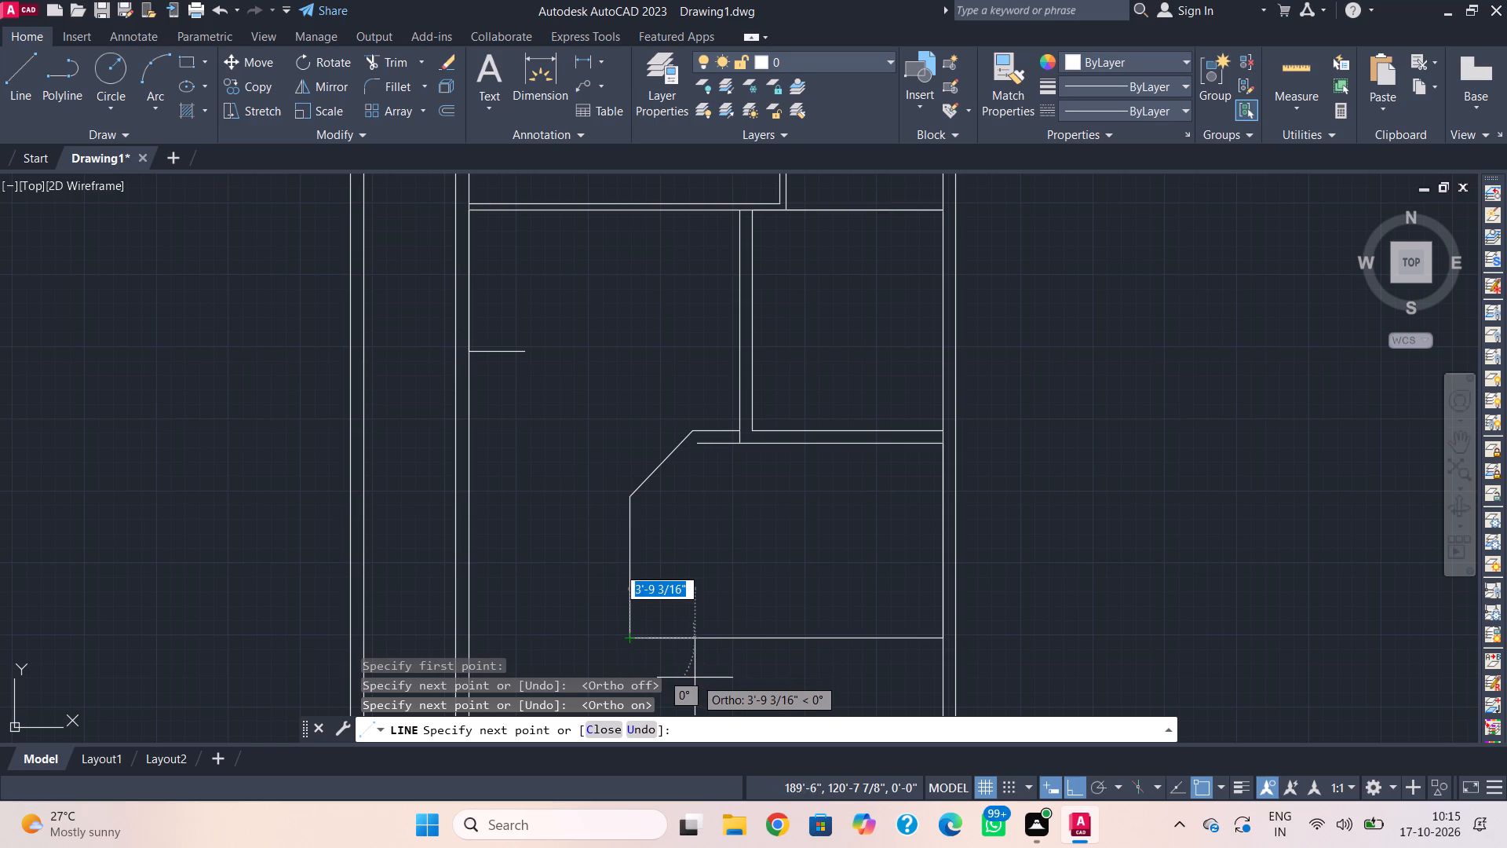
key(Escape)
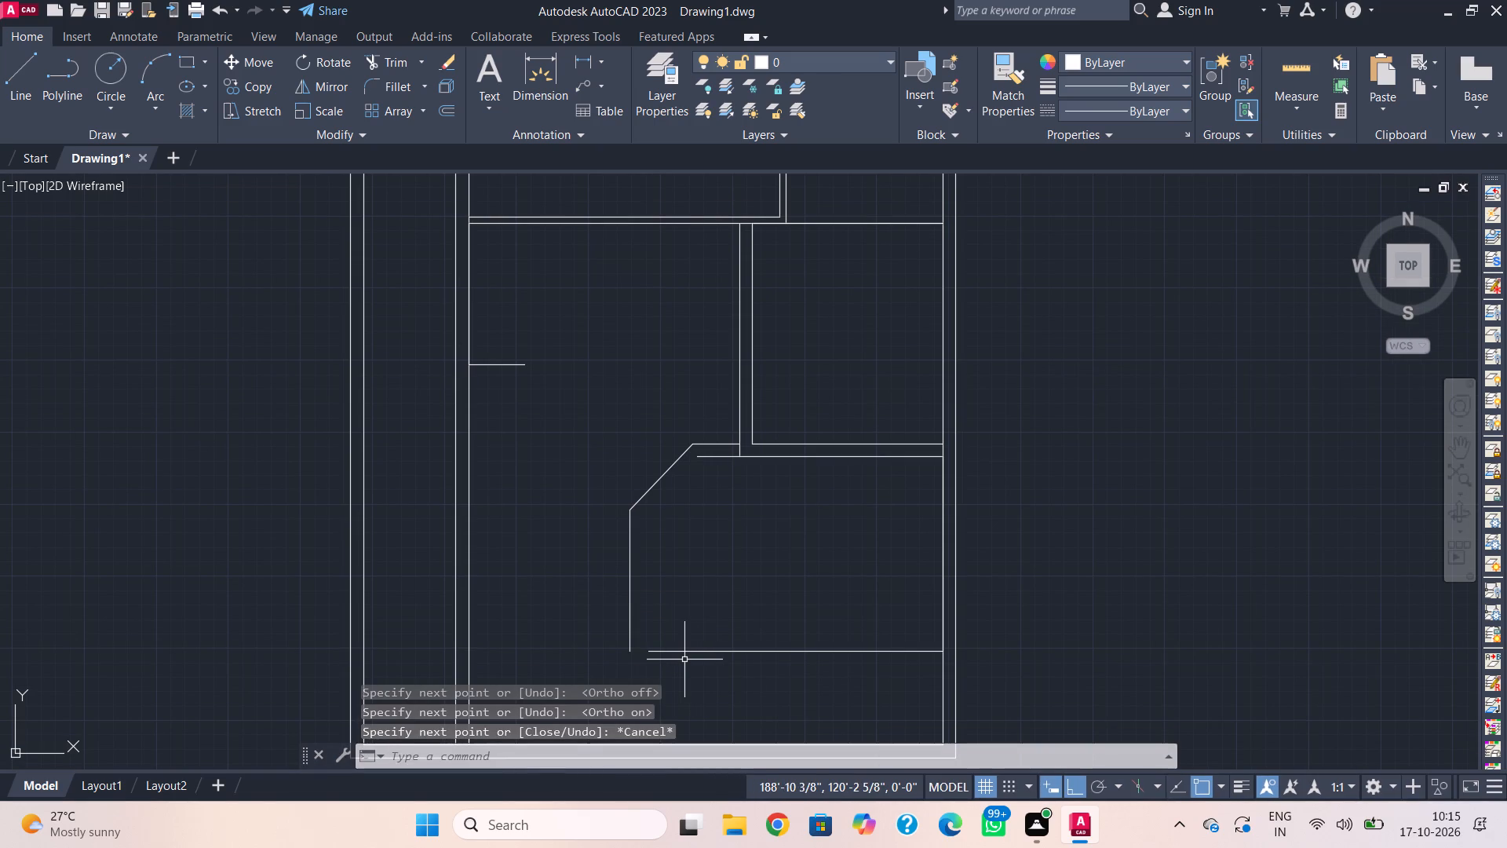
Draw a vertical line about 8'-2" upward from the left end of the 17' horizontal line.
text(l)
key(space)
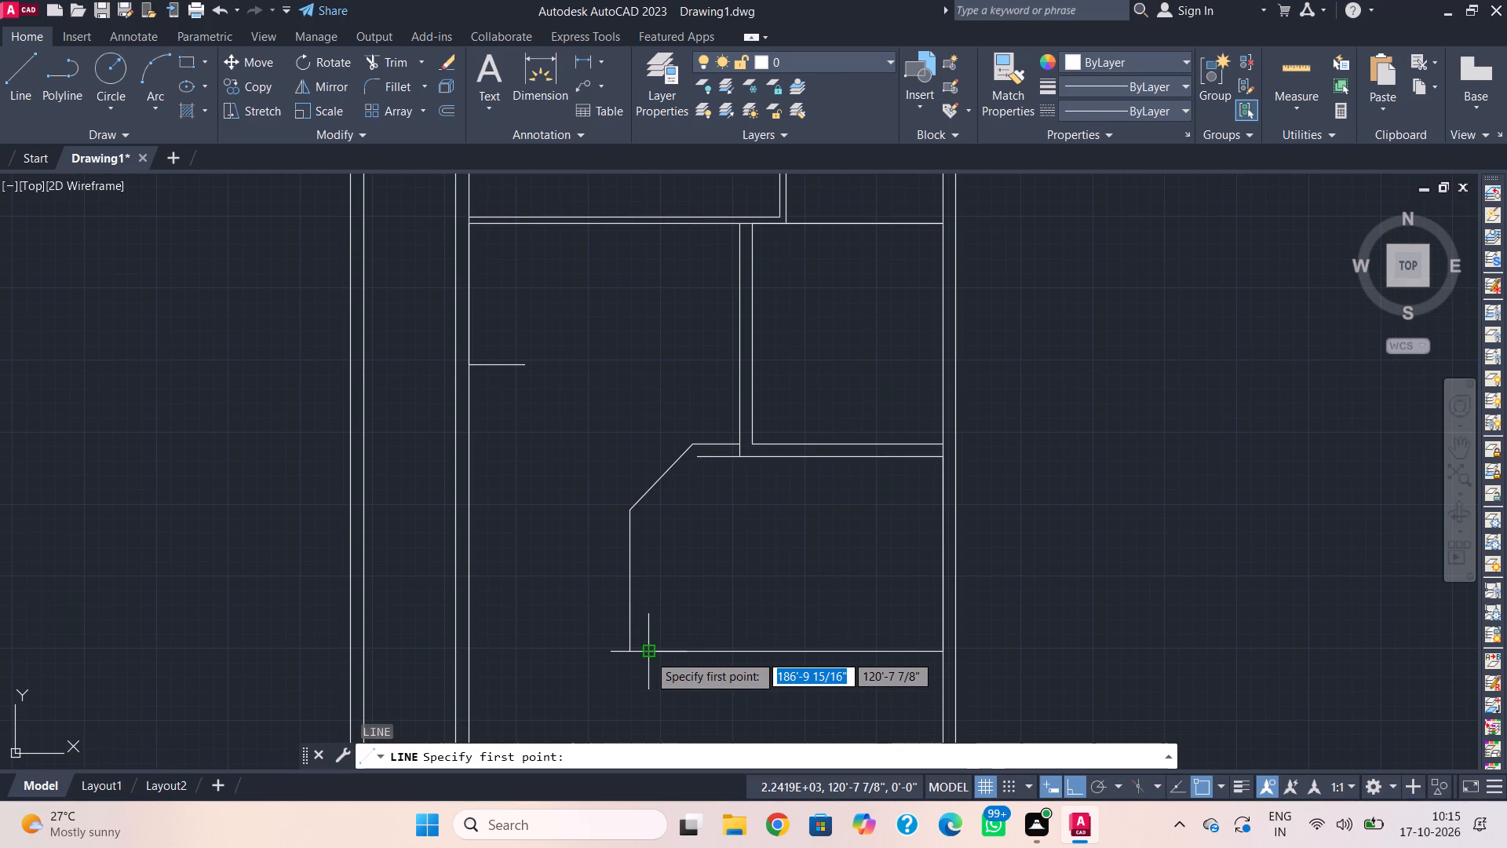
click(648, 654)
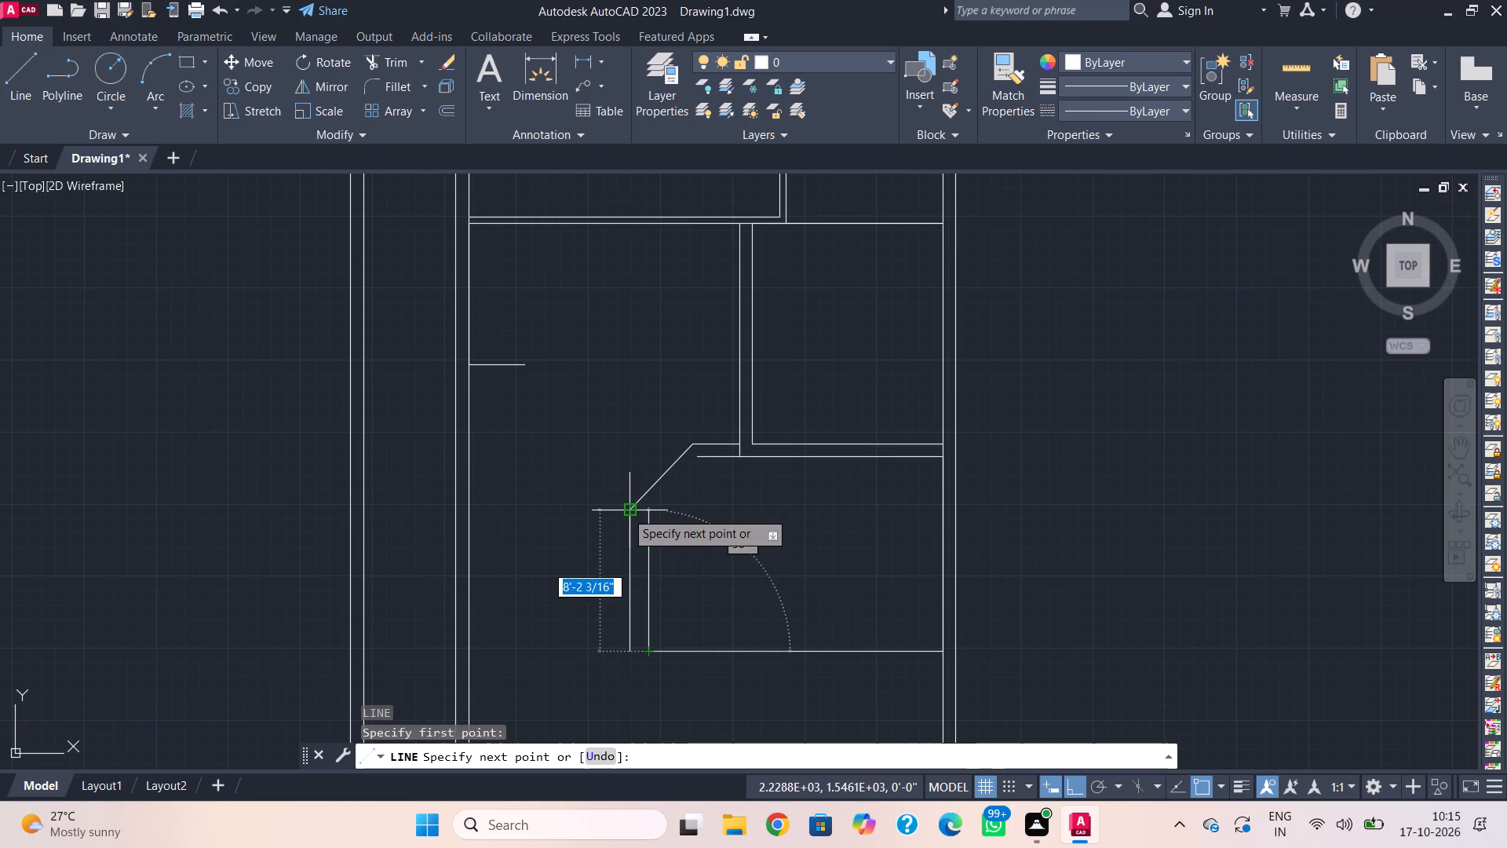
click(665, 510)
key(Escape)
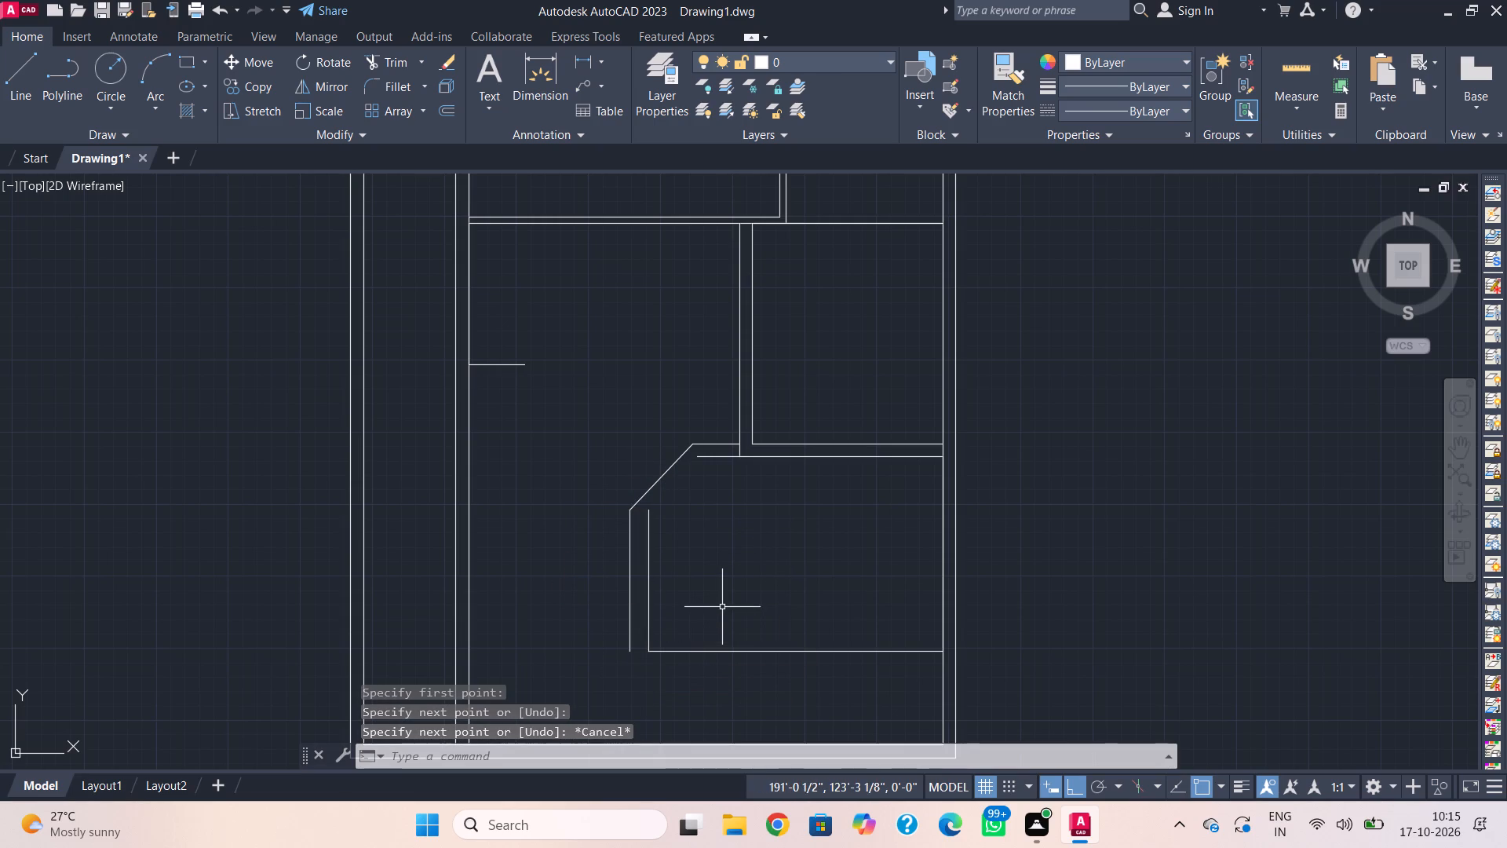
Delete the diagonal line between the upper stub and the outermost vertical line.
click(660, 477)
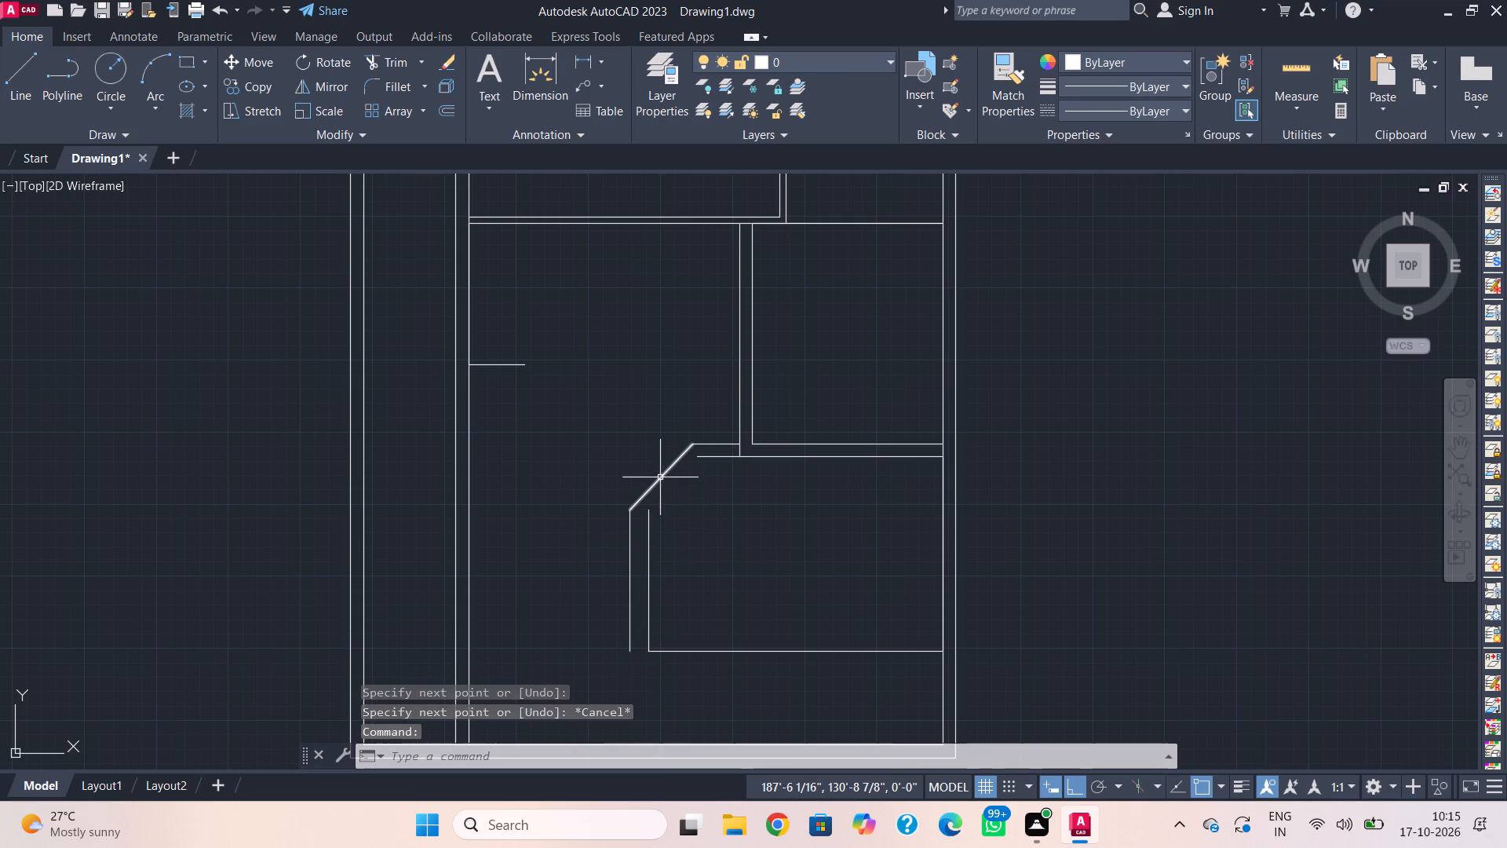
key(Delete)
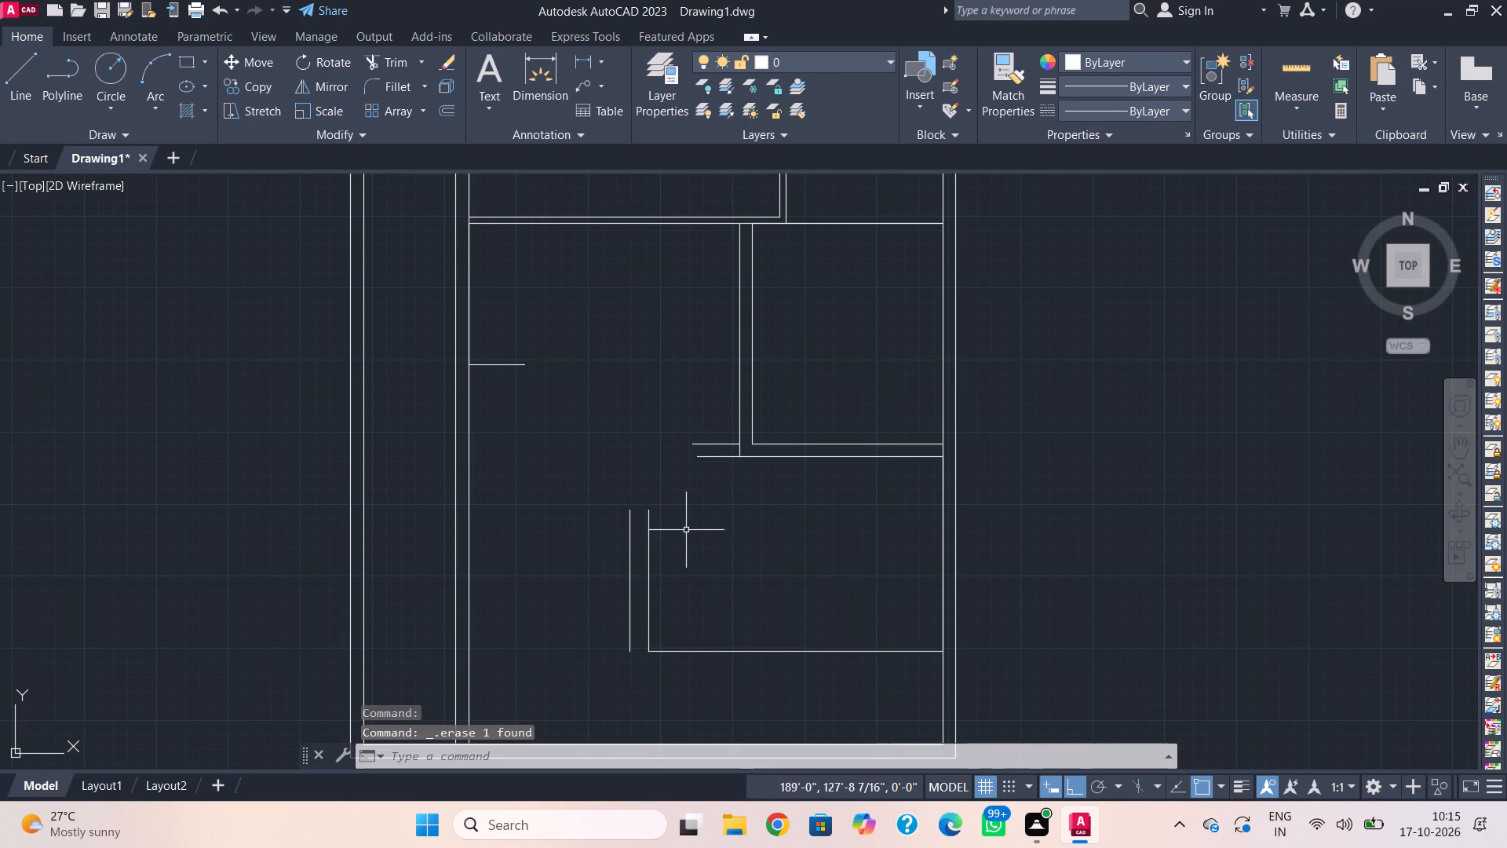
Draw a diagonal about 4'-2" long from the inner vertical line's top end to the lower stub's left end.
text(l)
key(space)
click(652, 512)
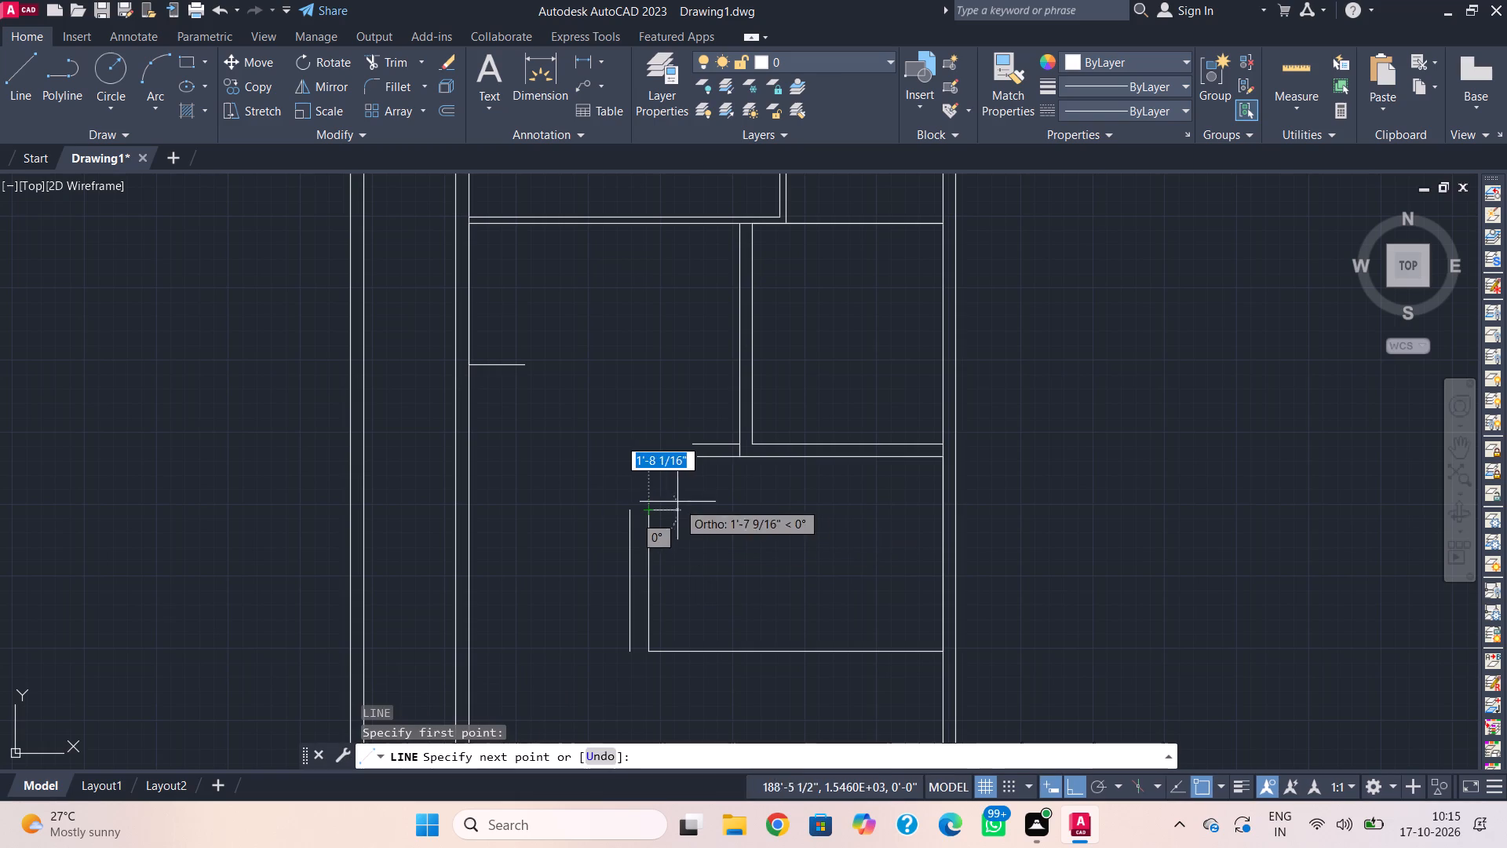
key(F8)
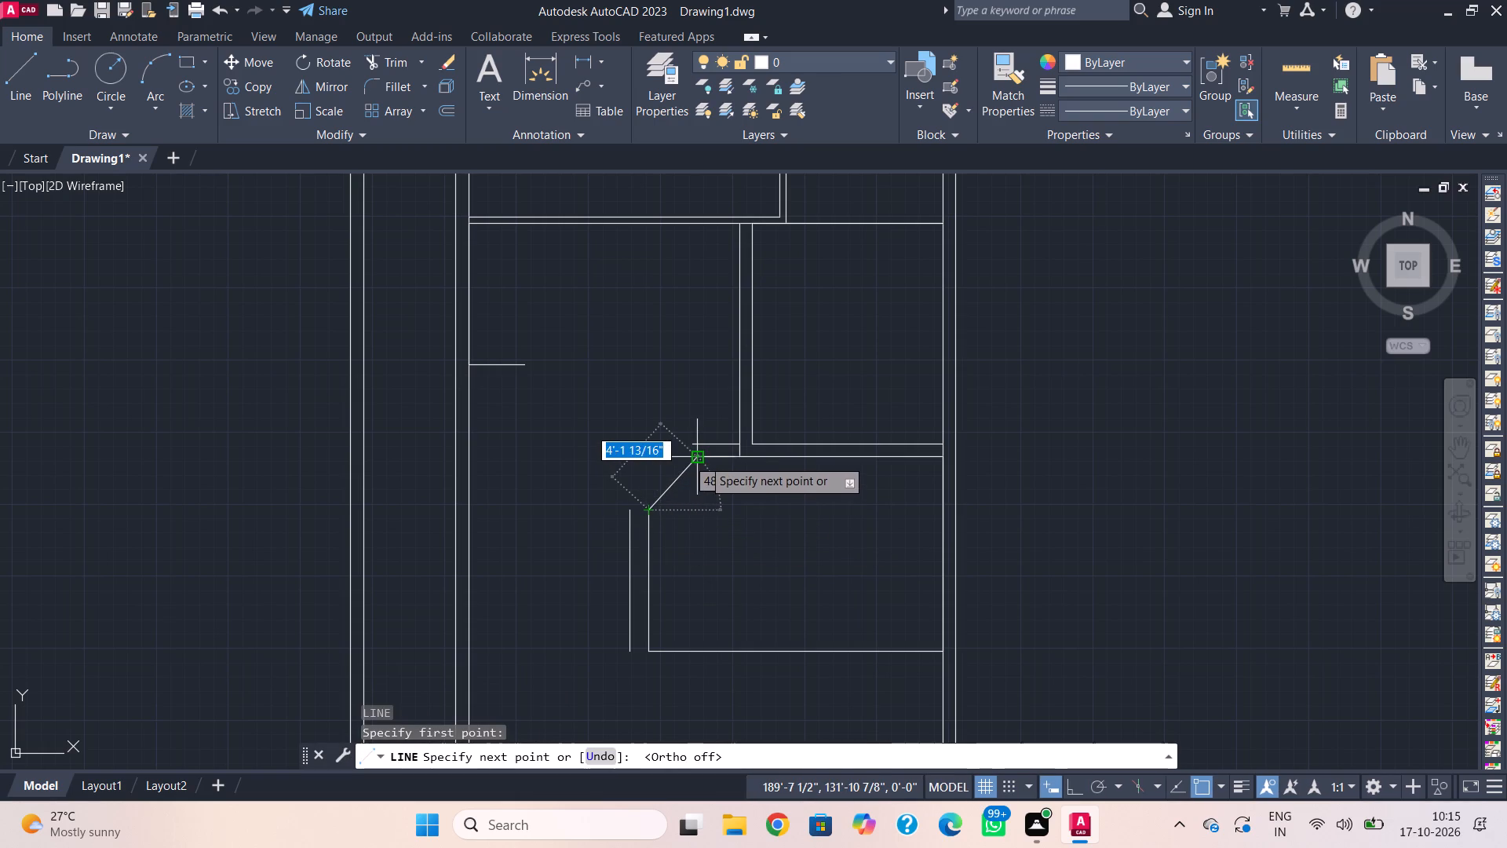
click(702, 459)
key(Escape)
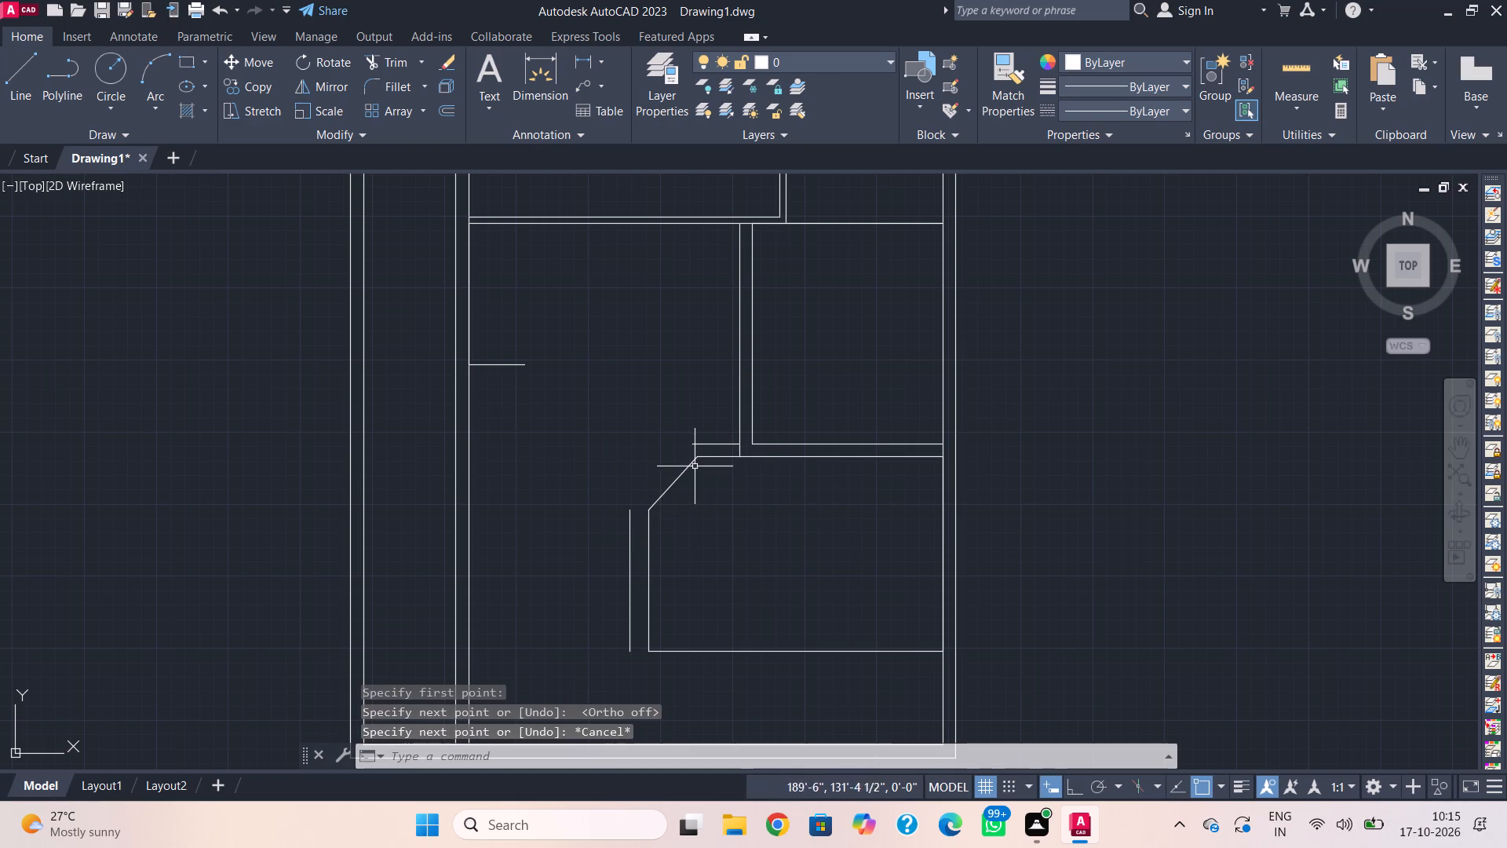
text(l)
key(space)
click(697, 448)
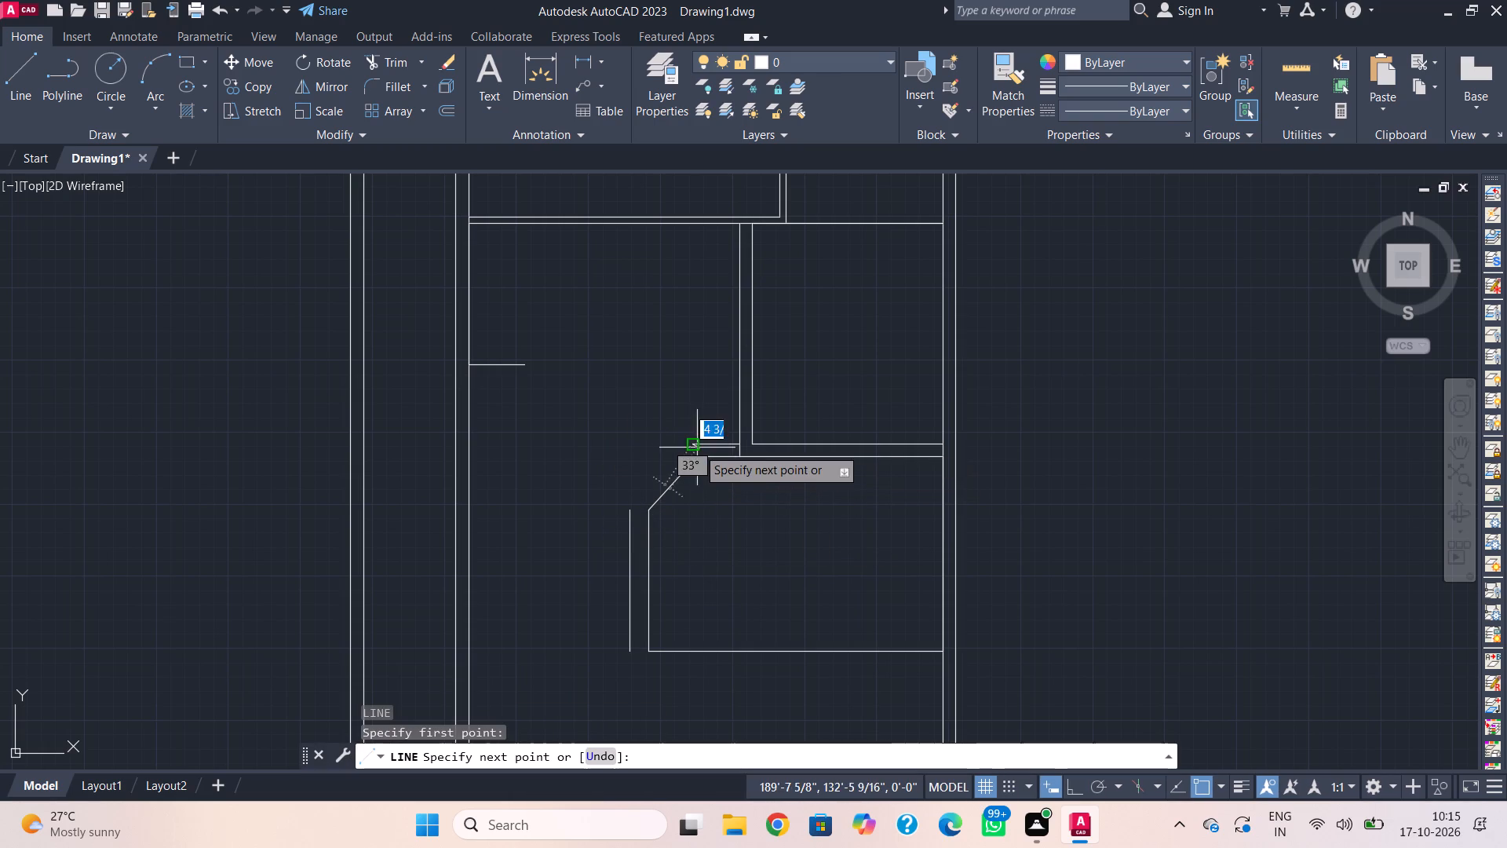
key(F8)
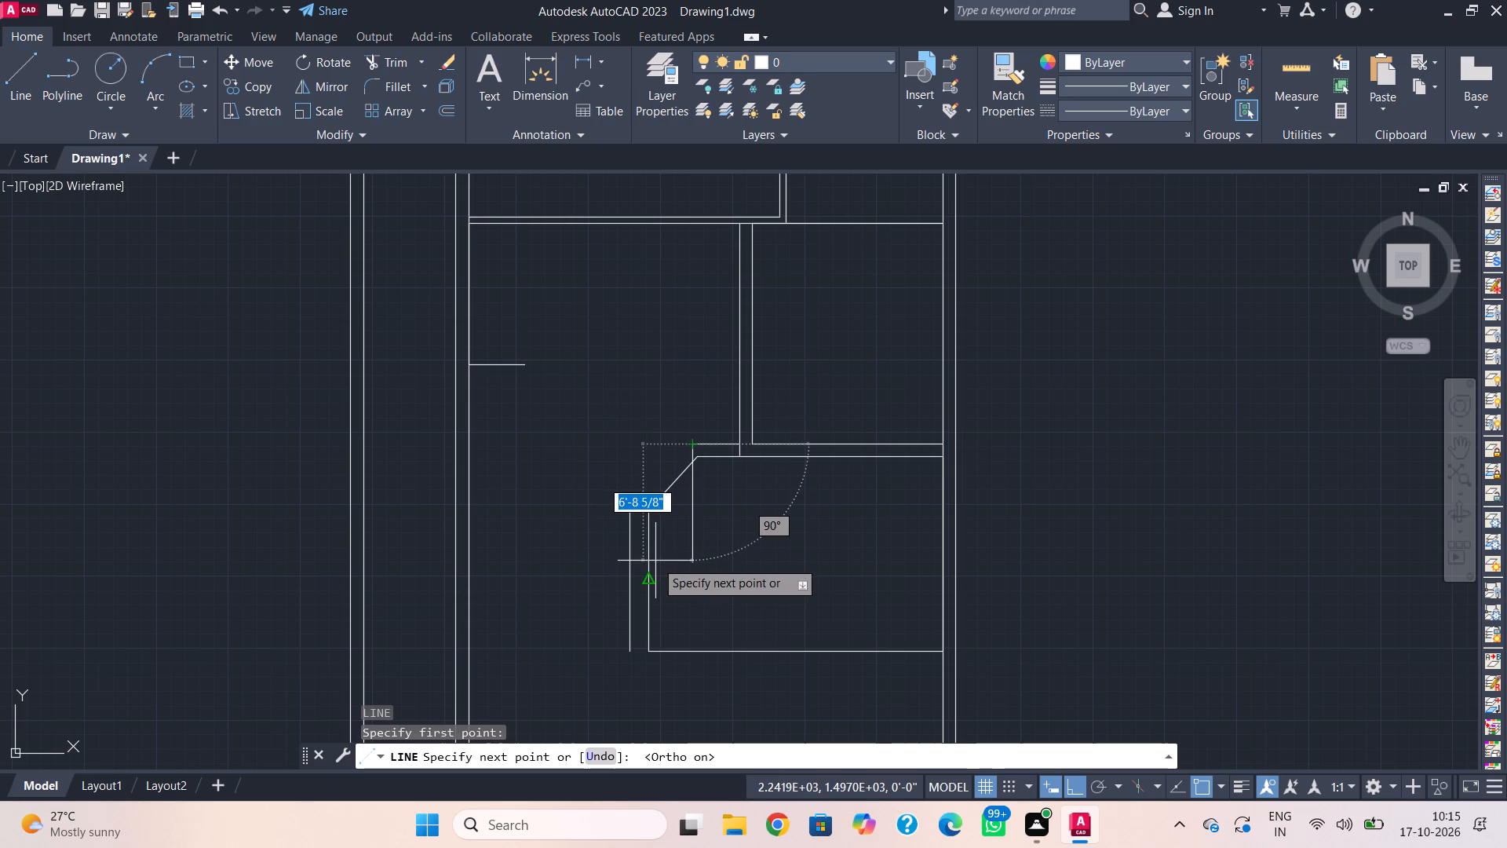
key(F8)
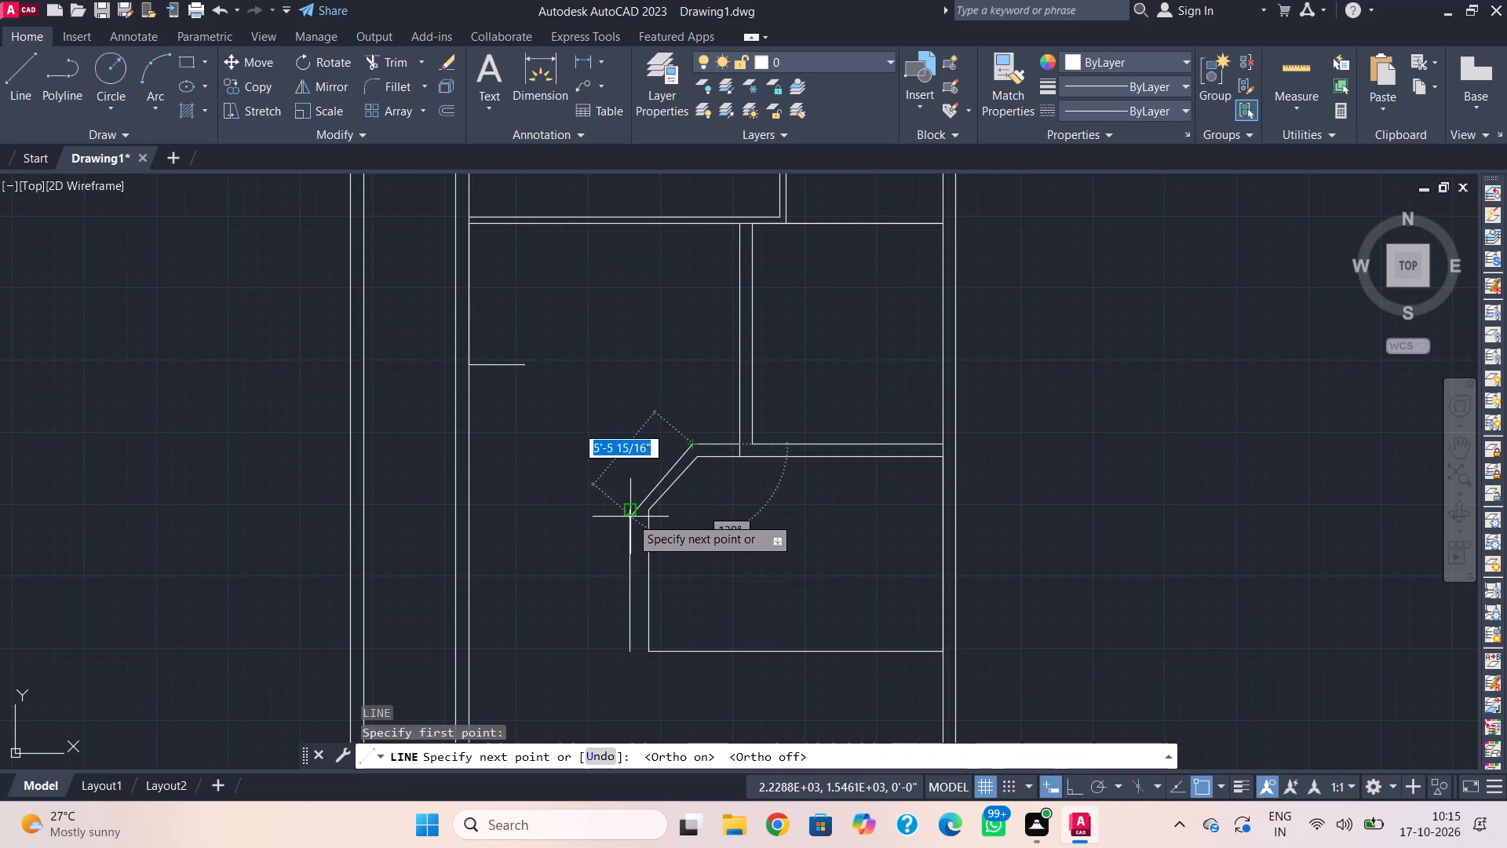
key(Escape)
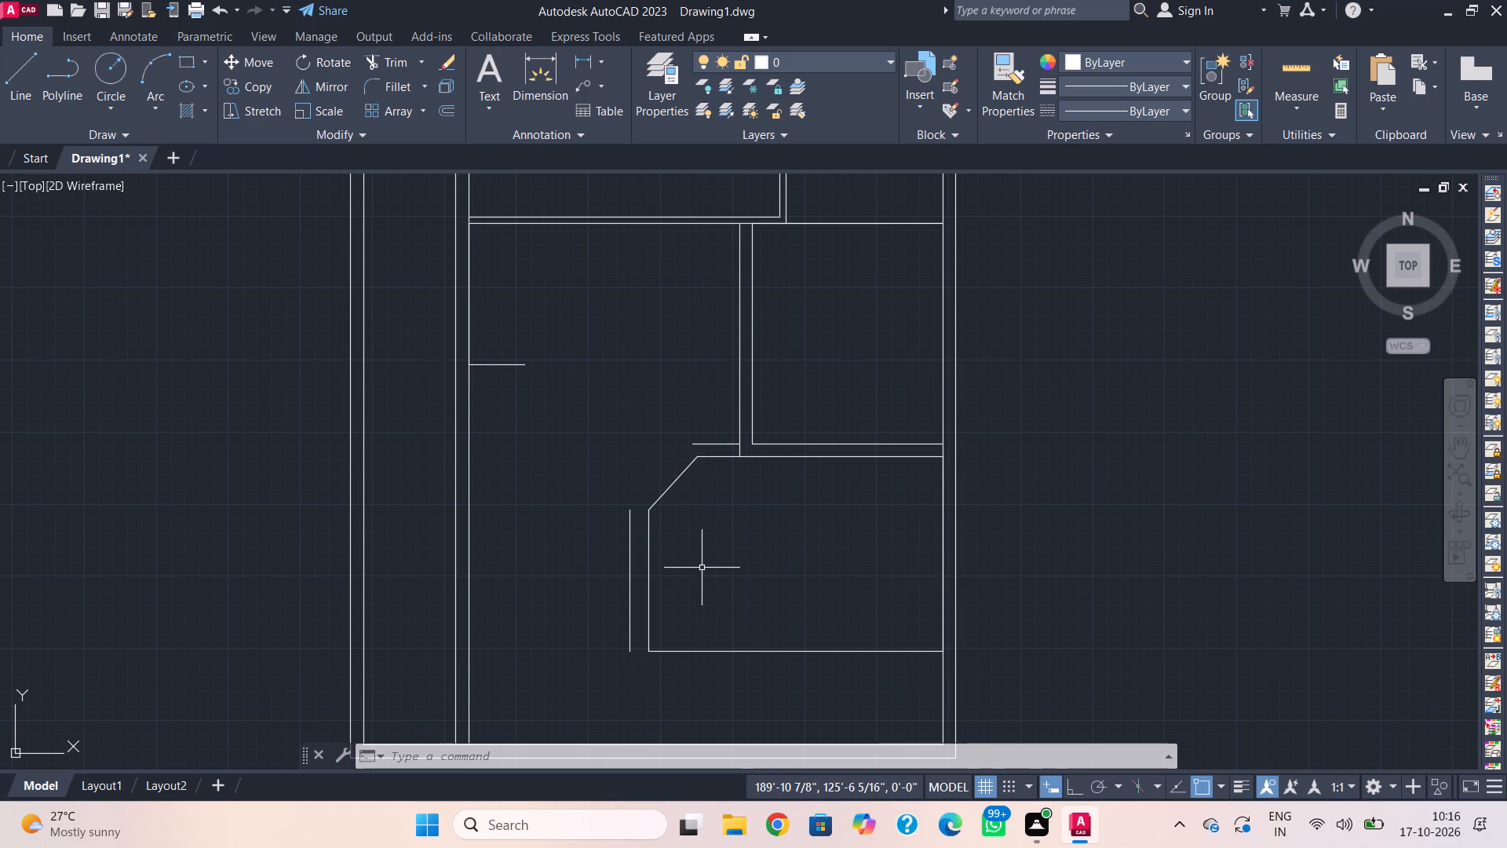
Offset the lower room's inner left vertical line 9" to the left.
key(o)
key(space)
key(space)
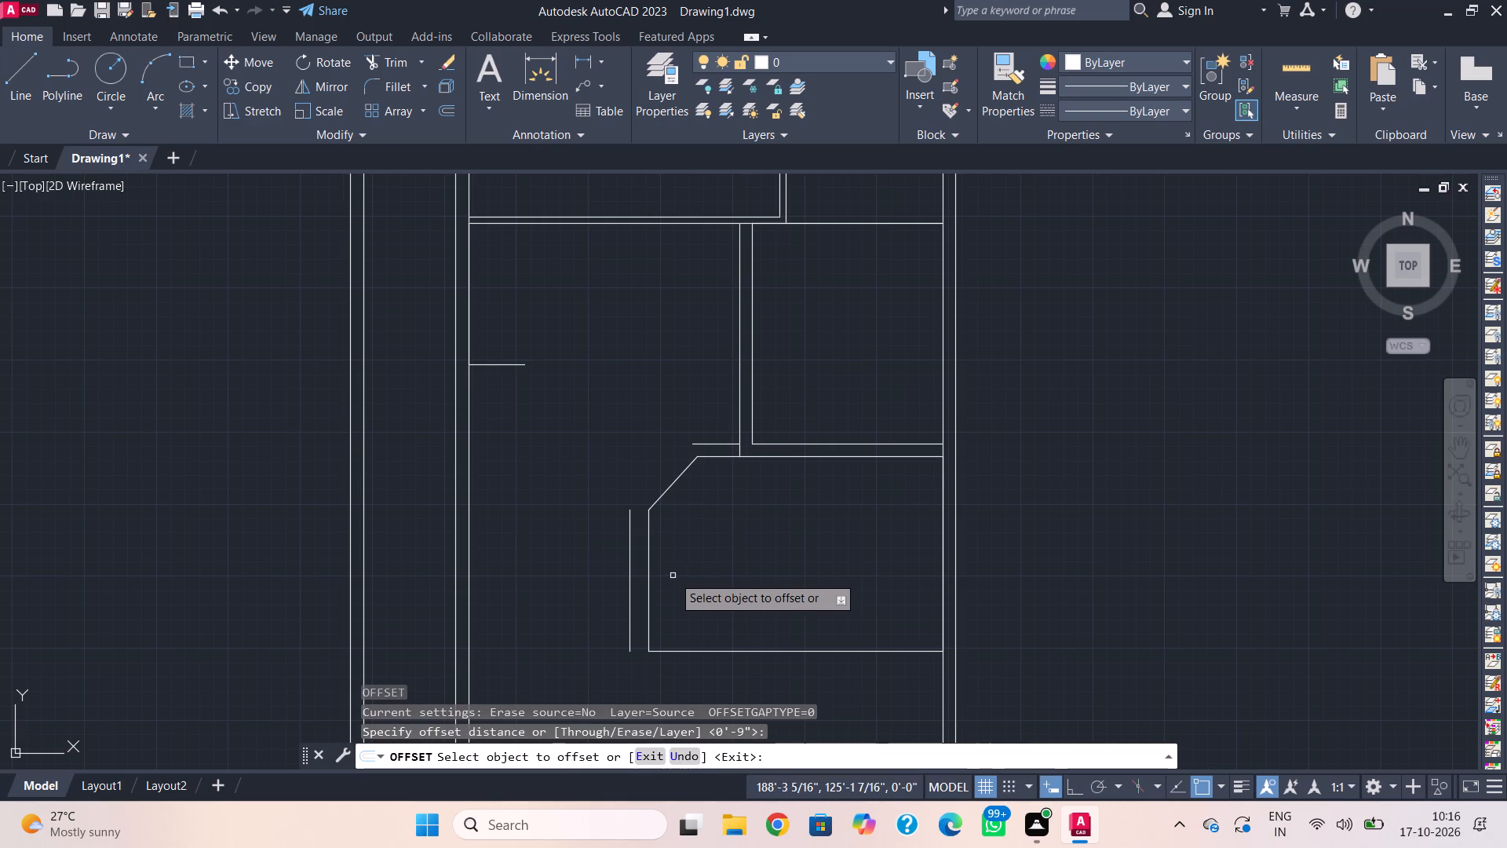
click(650, 582)
click(624, 584)
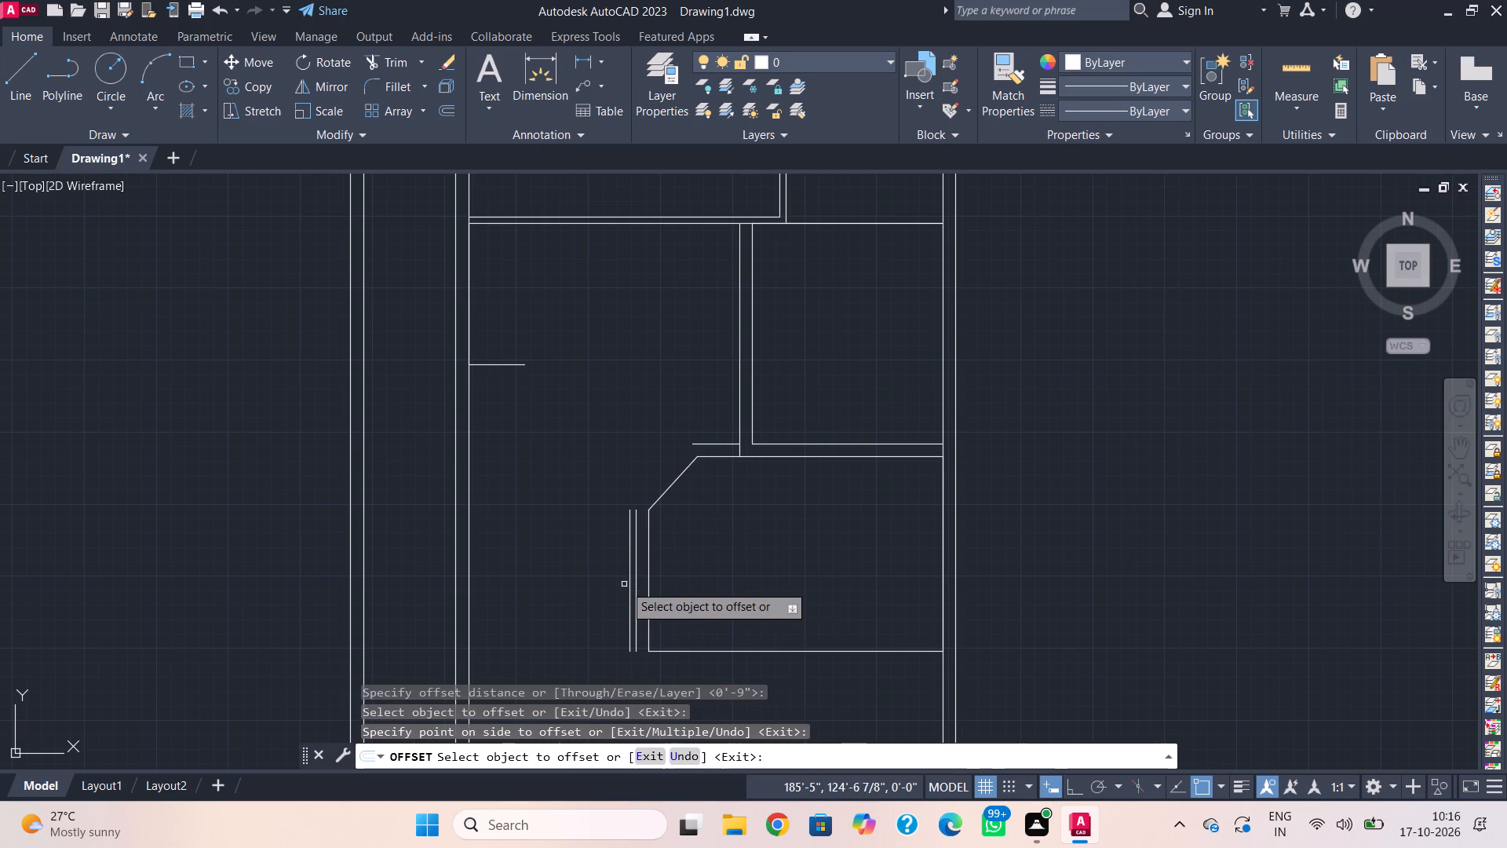
key(Escape)
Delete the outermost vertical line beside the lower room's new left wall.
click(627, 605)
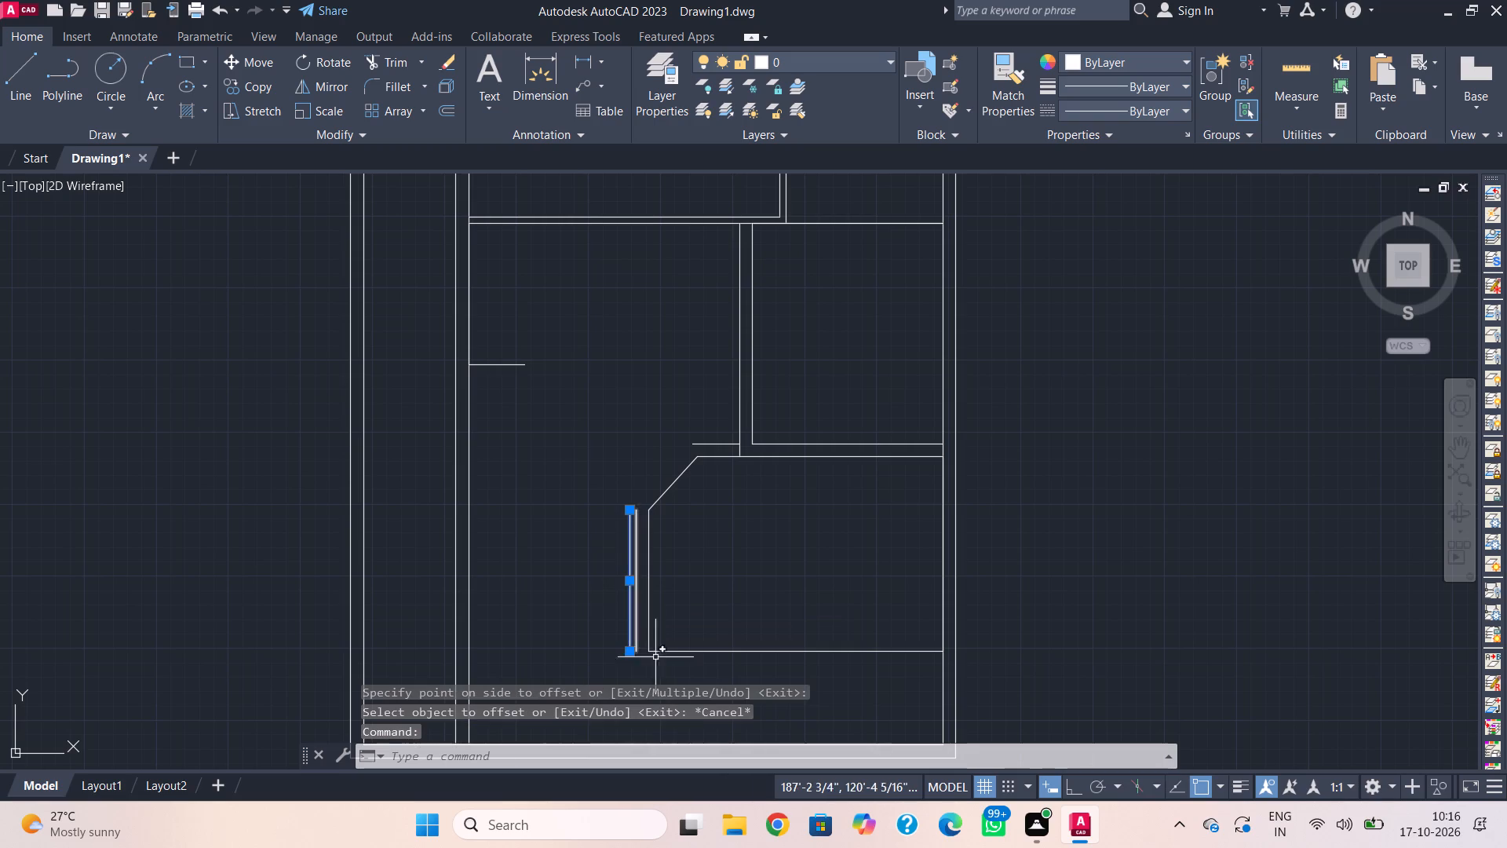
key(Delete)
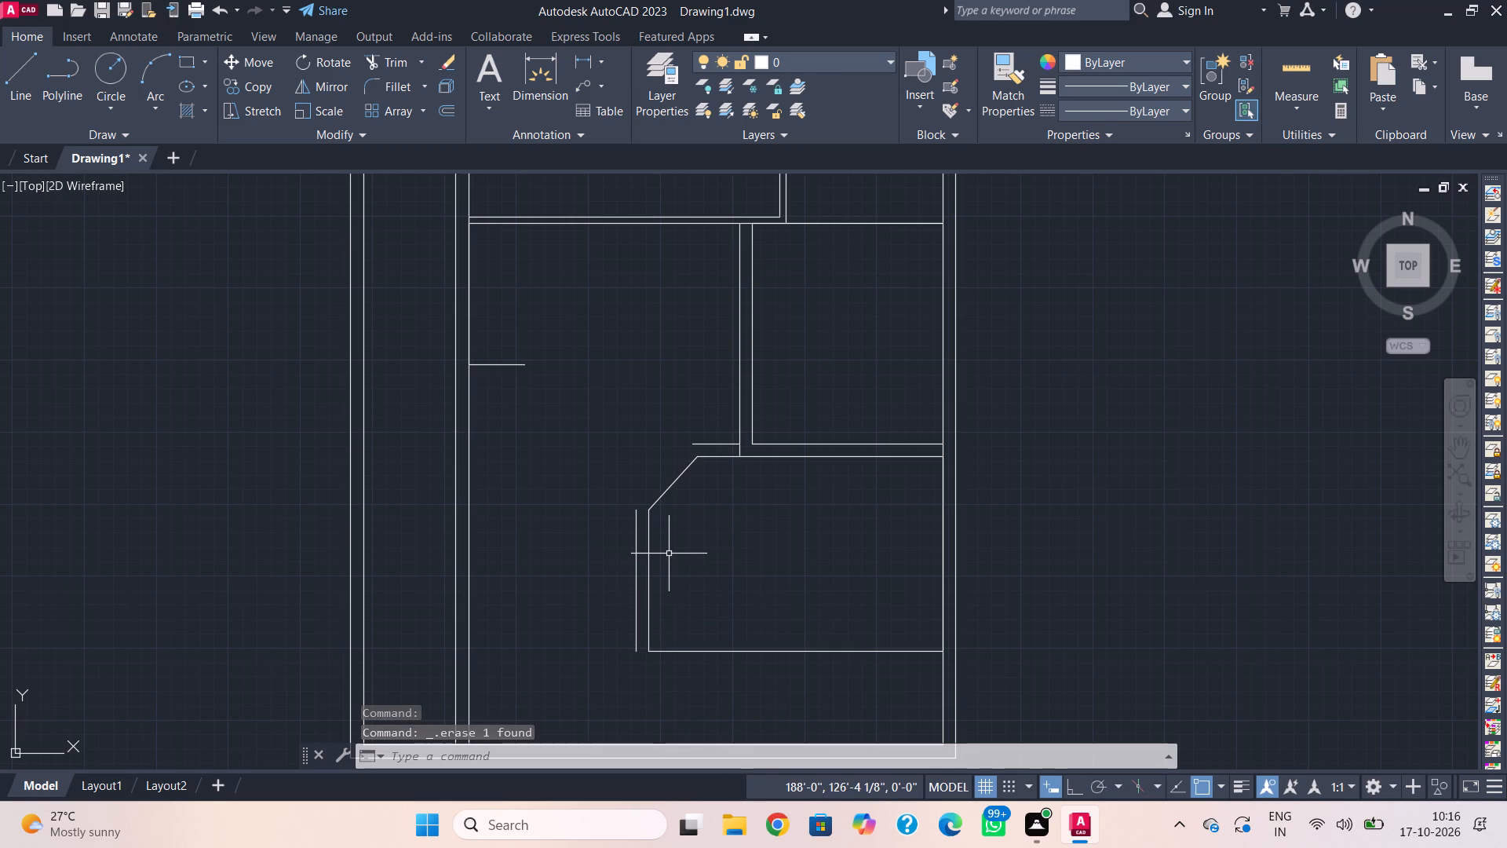
Draw the outer diagonal wall line from the top of the offset vertical line to the upper stub's left end.
key(l)
key(space)
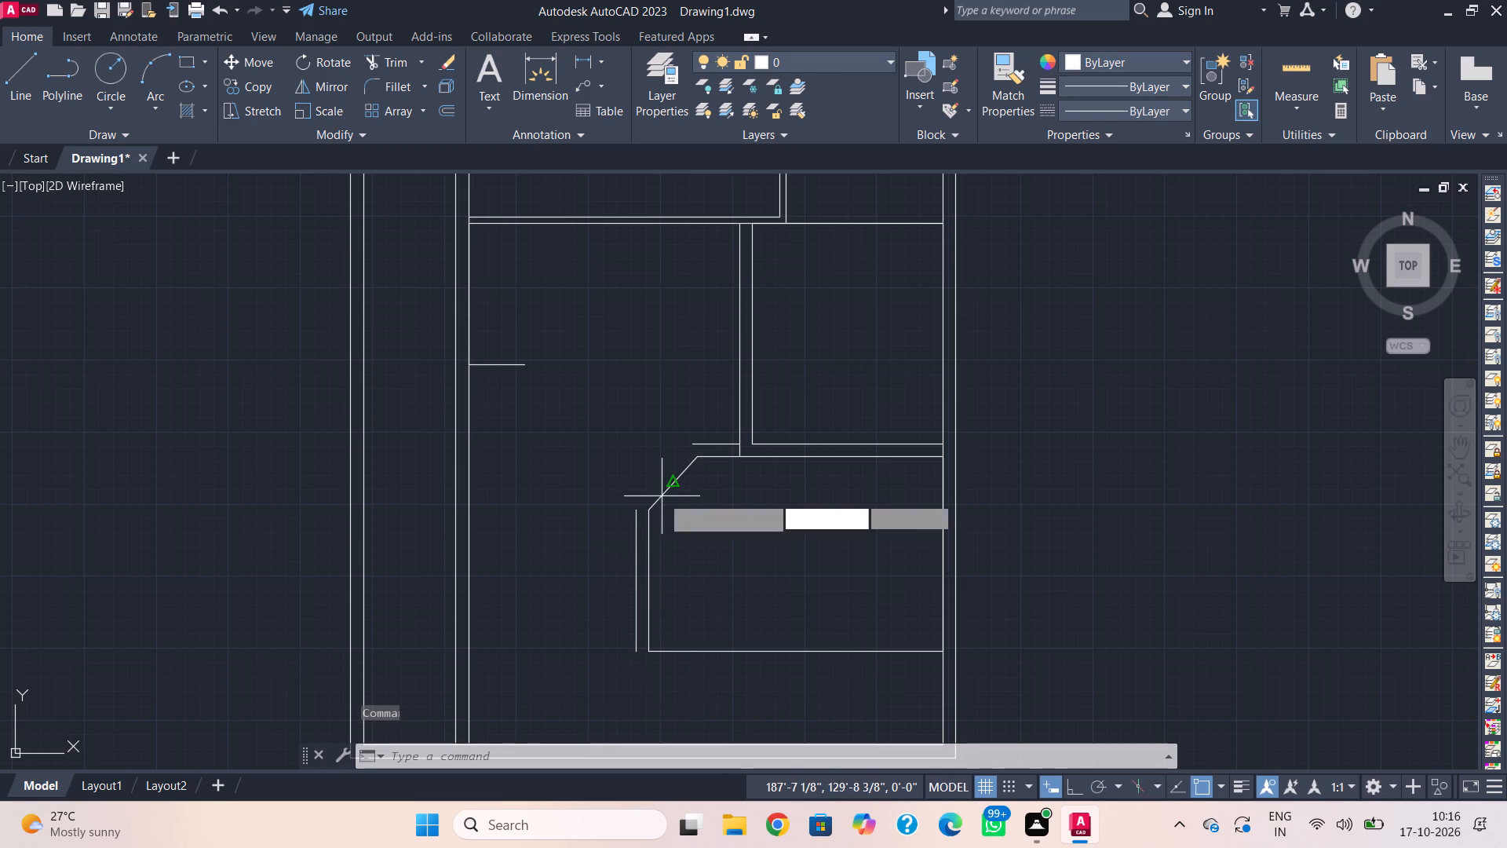
click(634, 511)
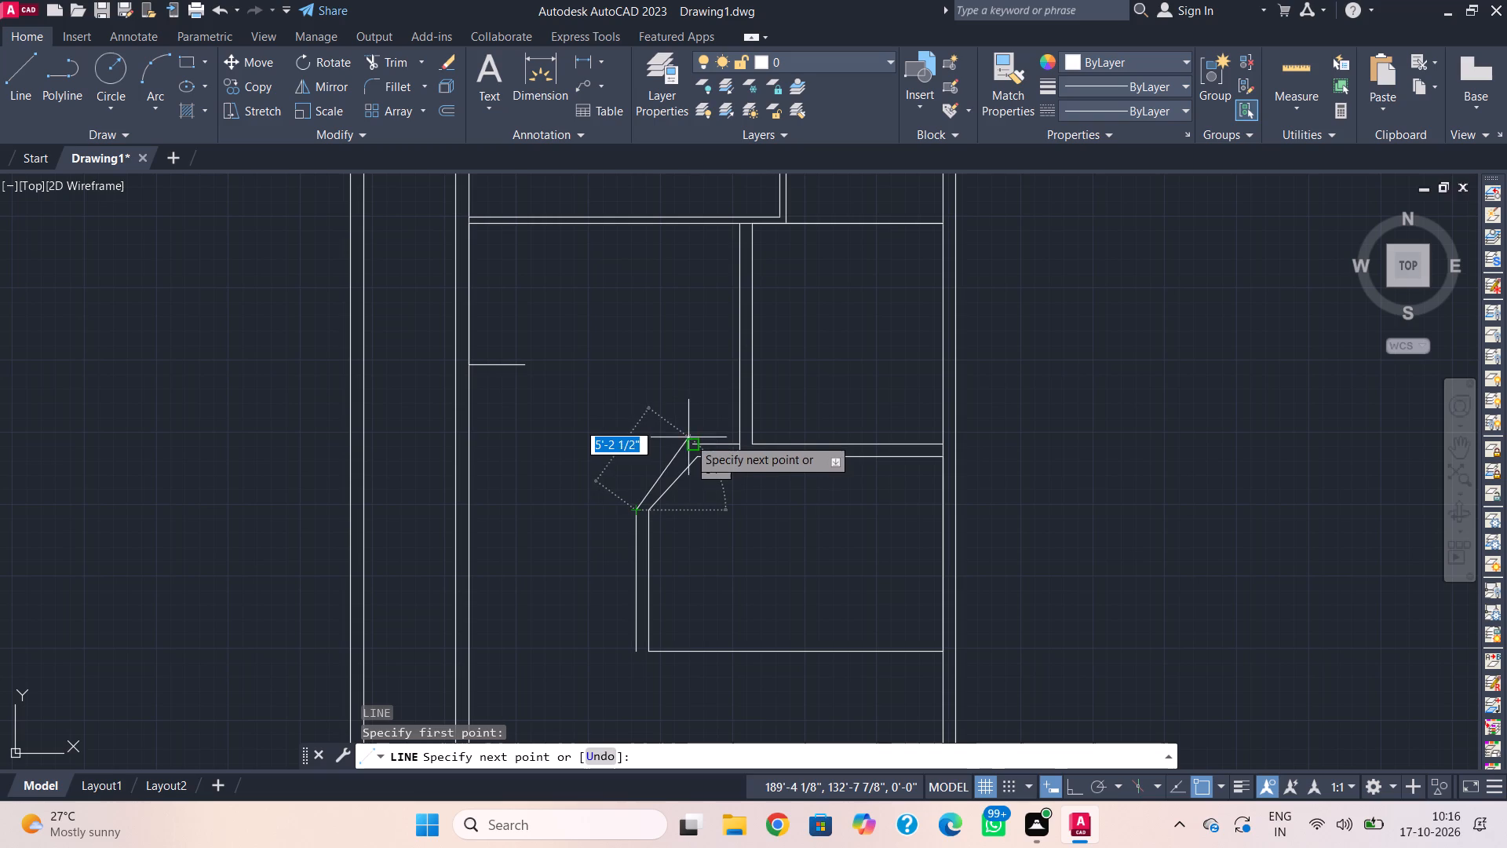
click(694, 442)
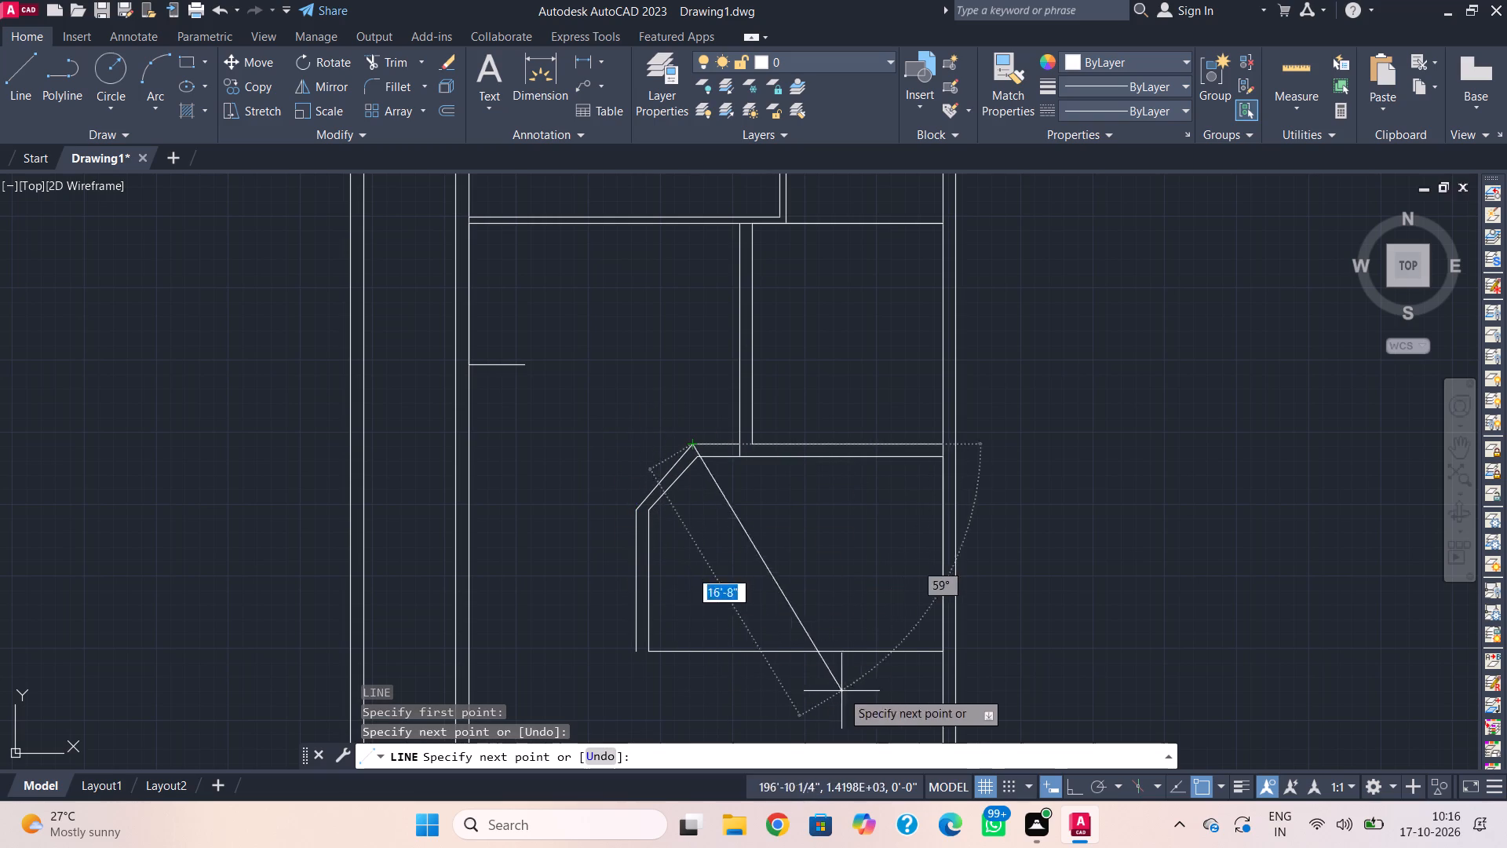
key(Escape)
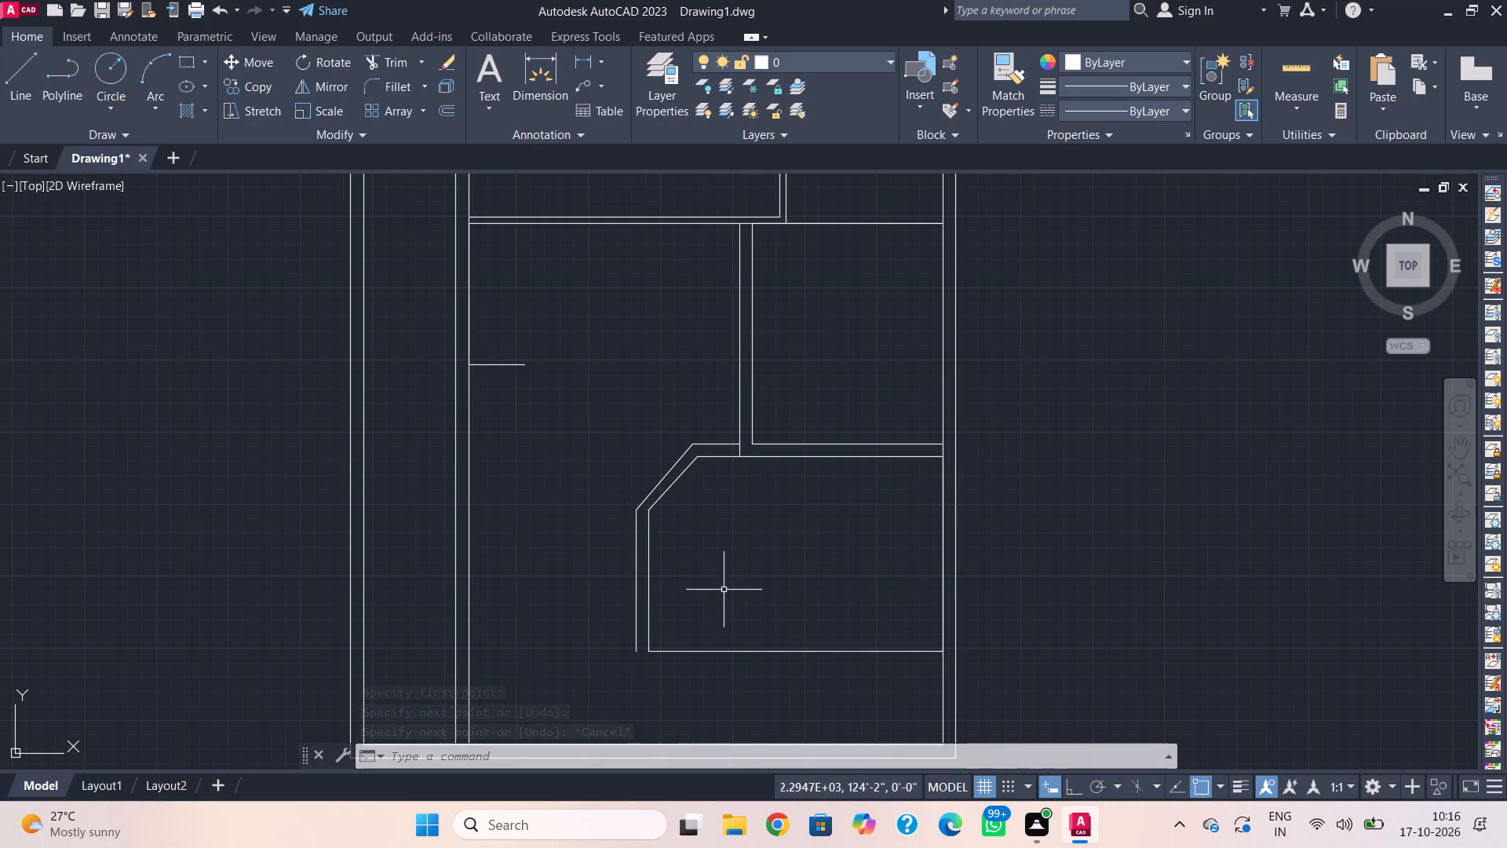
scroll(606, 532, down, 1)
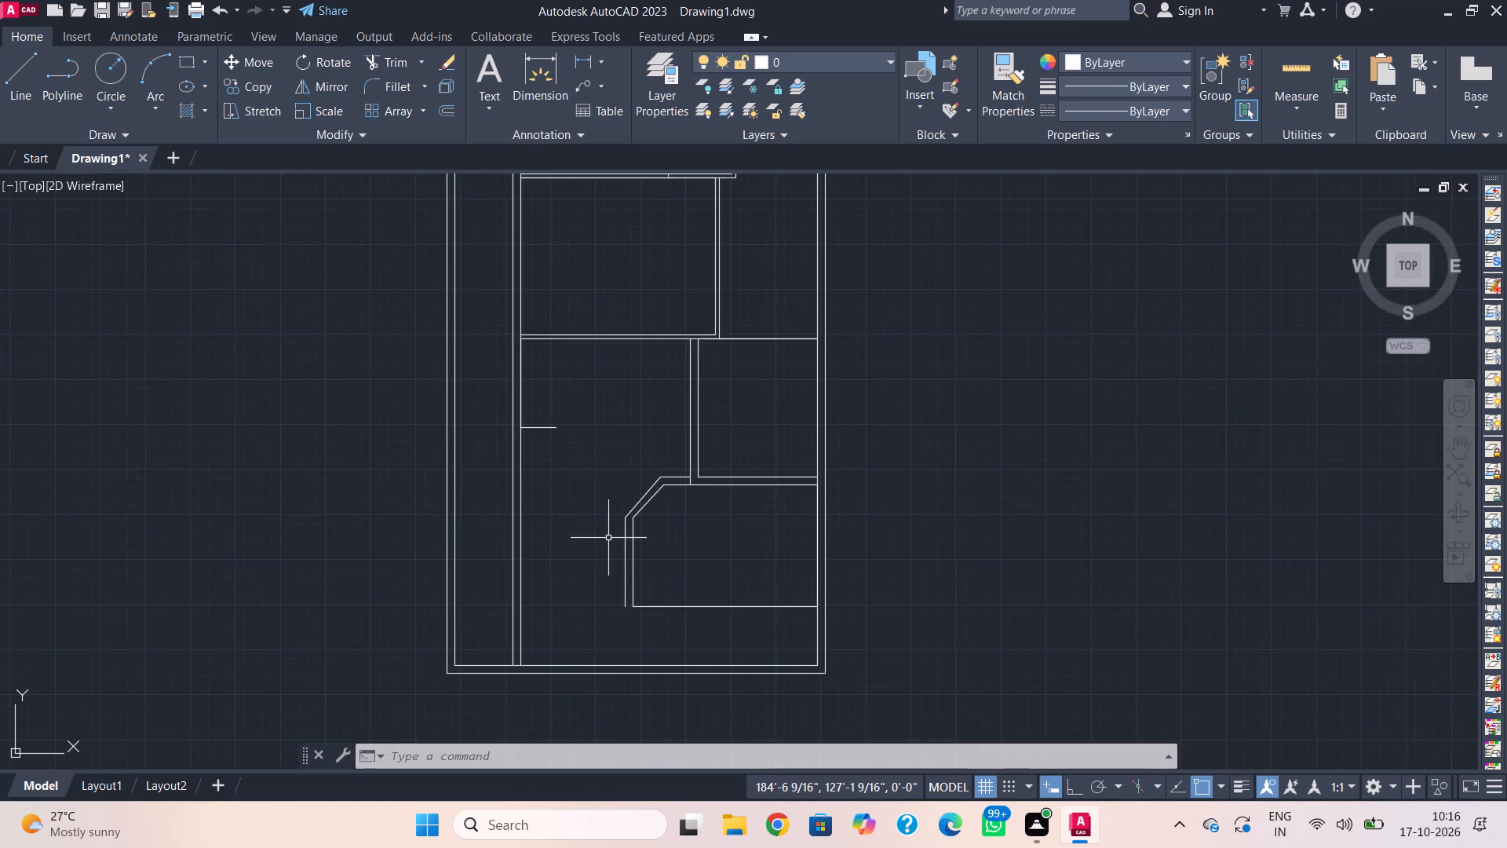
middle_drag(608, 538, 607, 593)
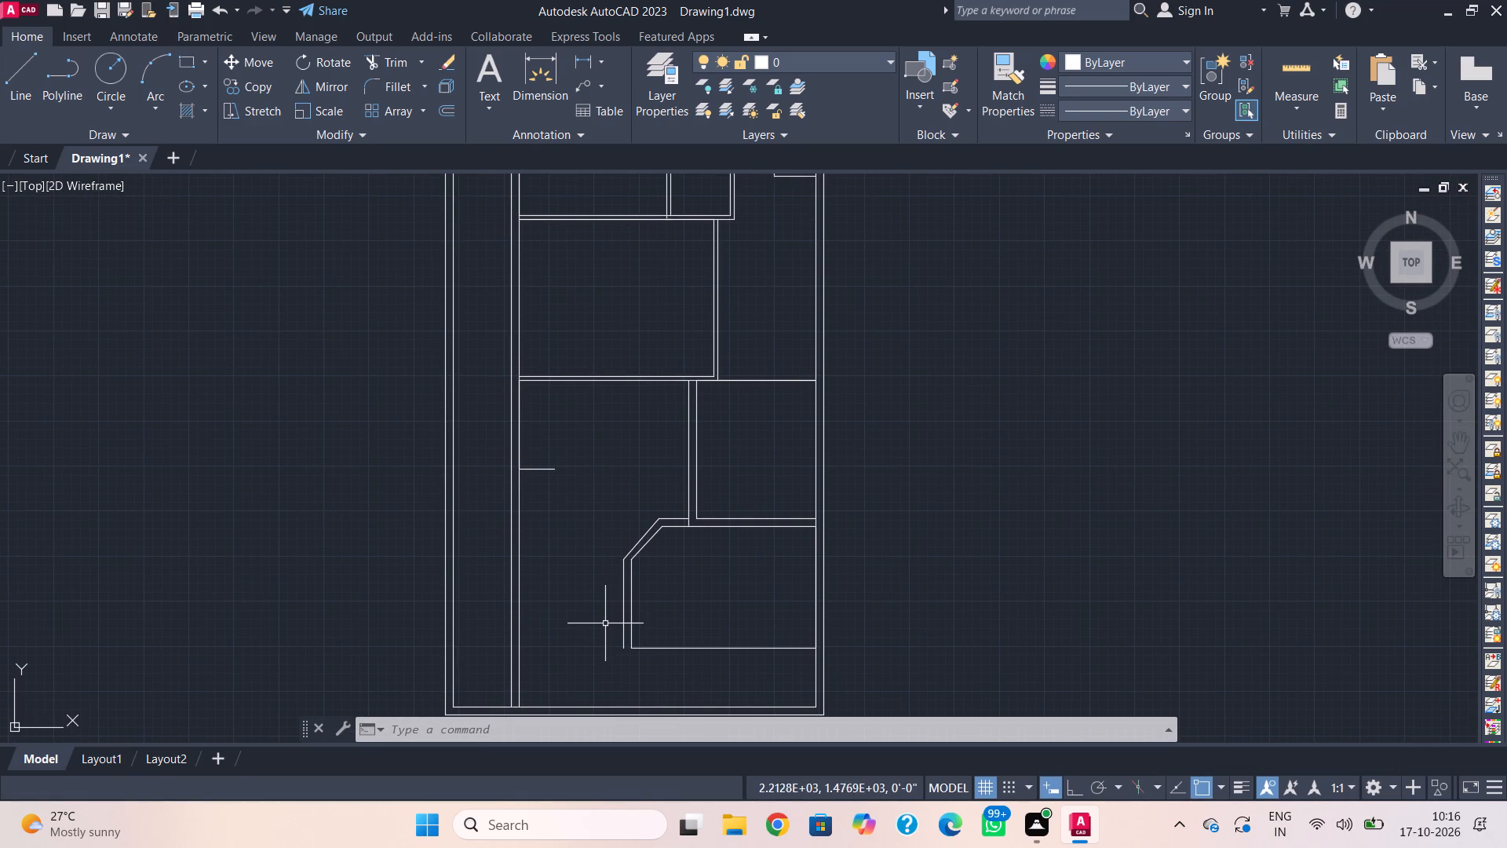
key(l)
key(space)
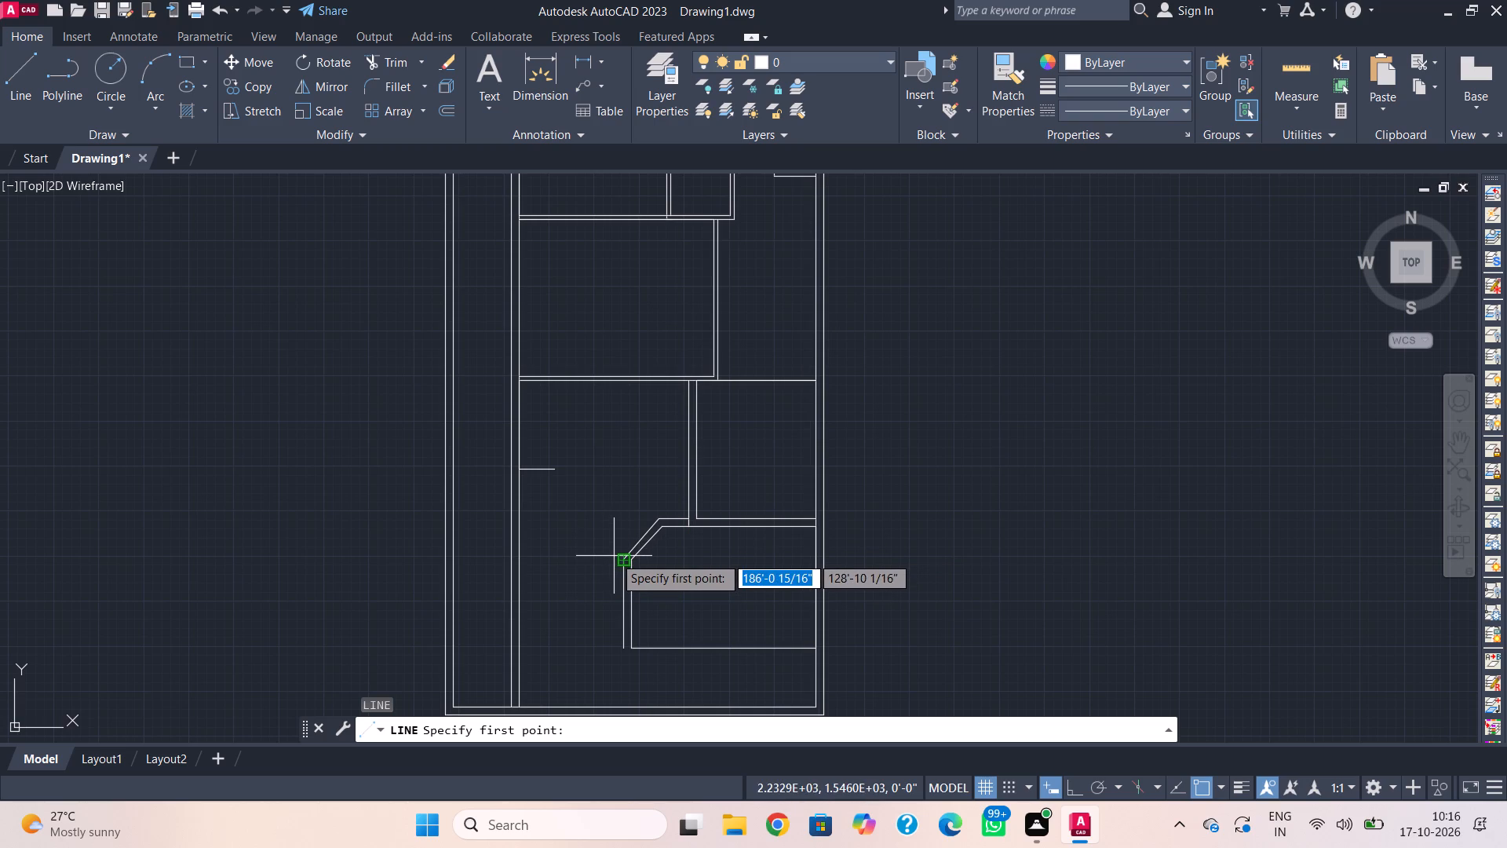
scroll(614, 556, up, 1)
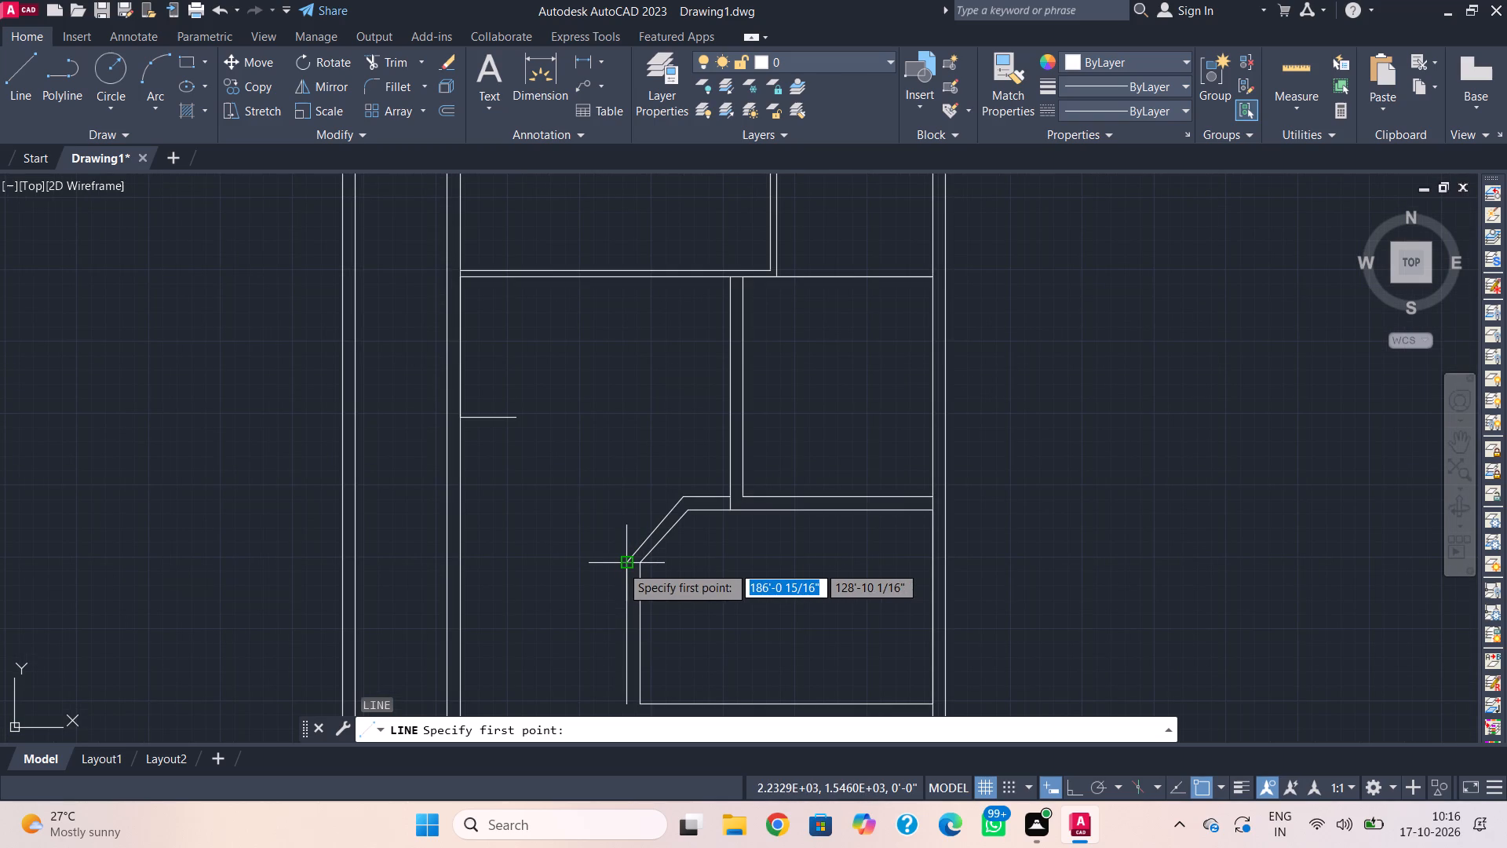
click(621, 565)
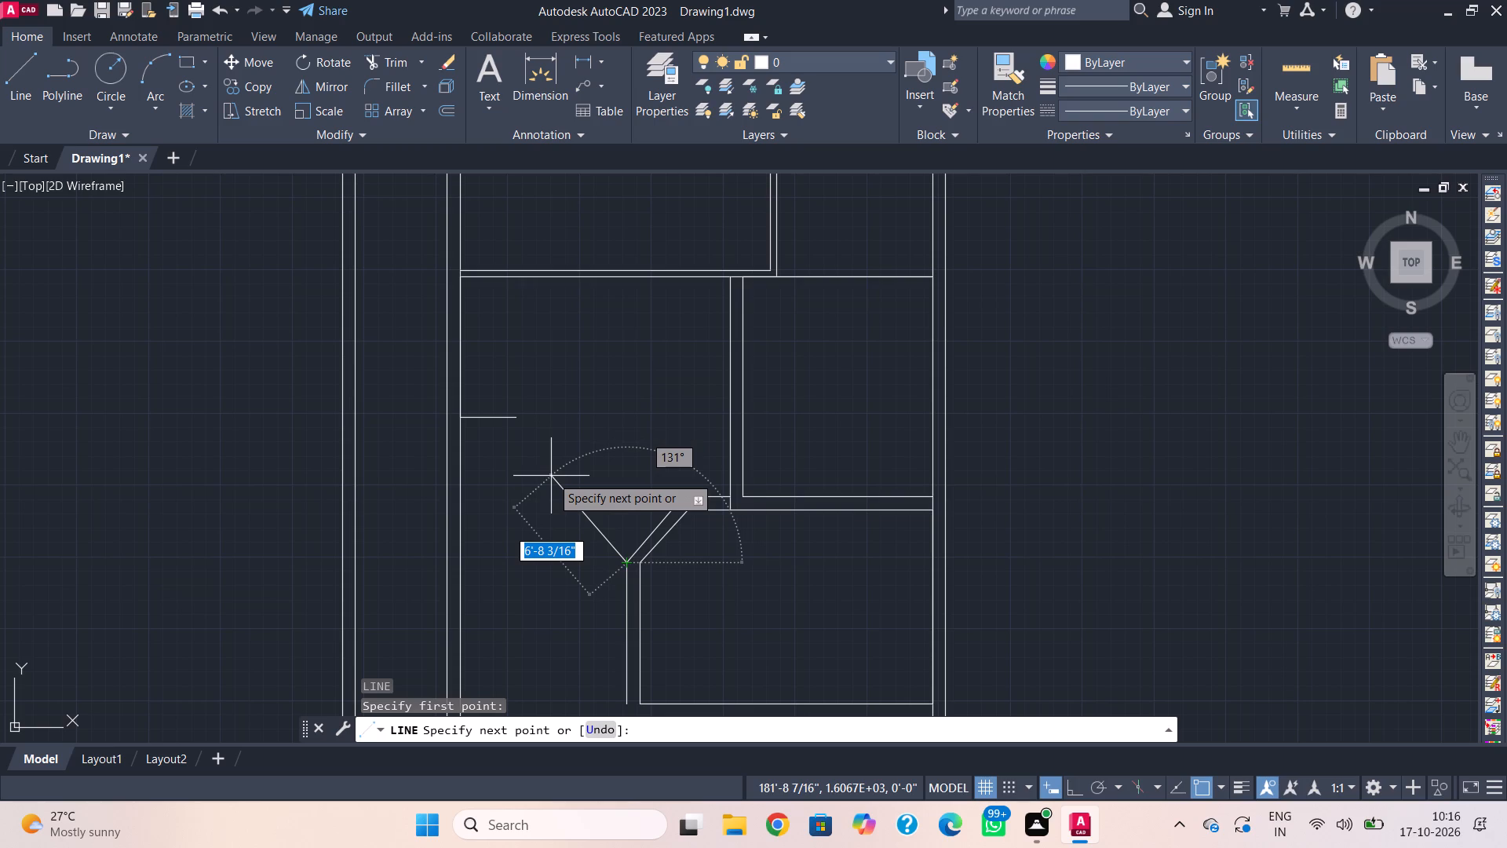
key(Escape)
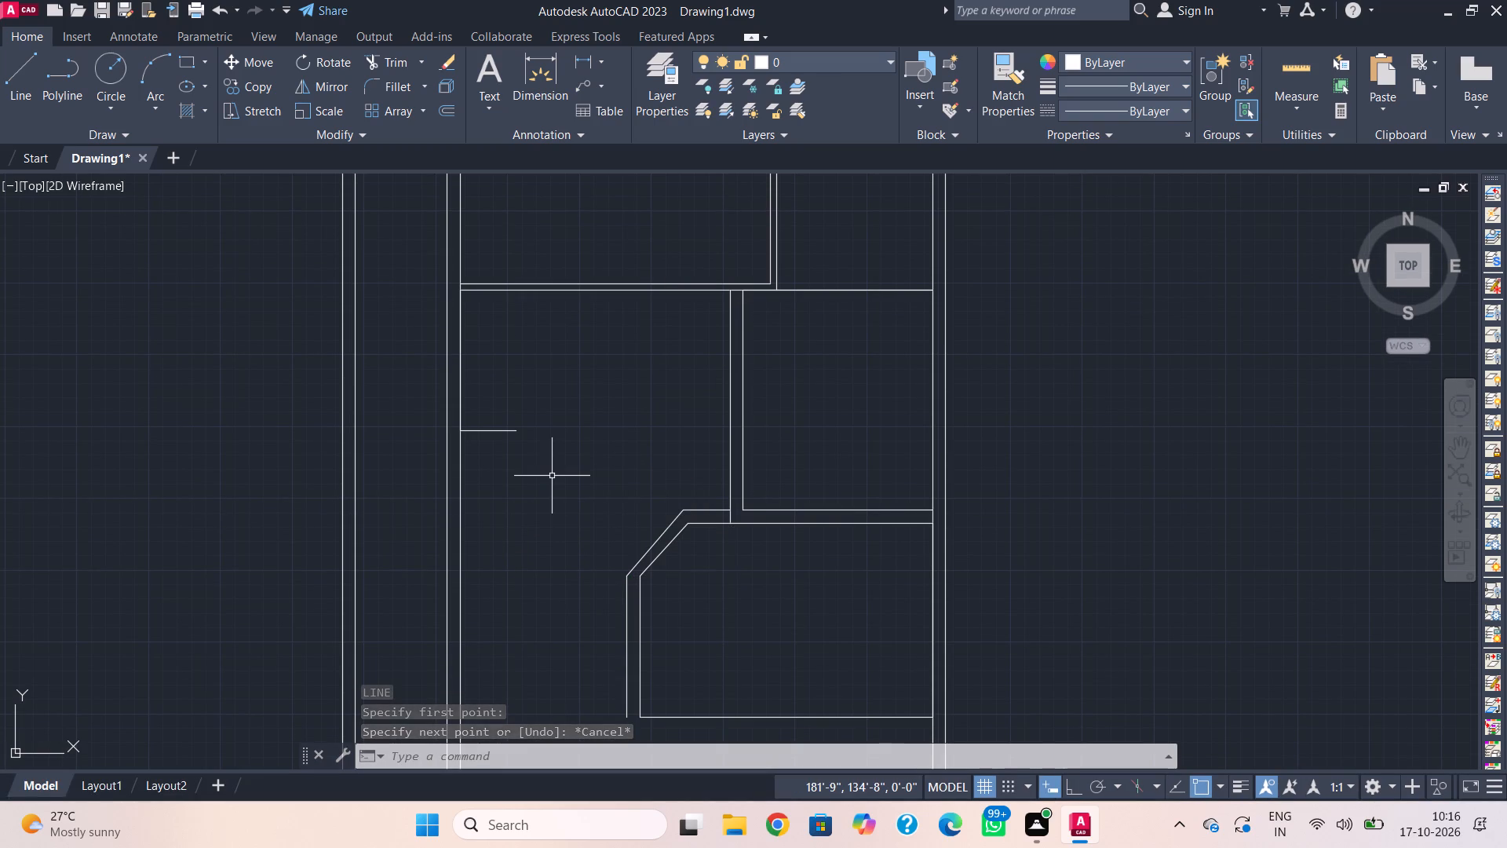
Offset the short horizontal stub on the inner left wall 9" downward.
scroll(552, 476, down, 1)
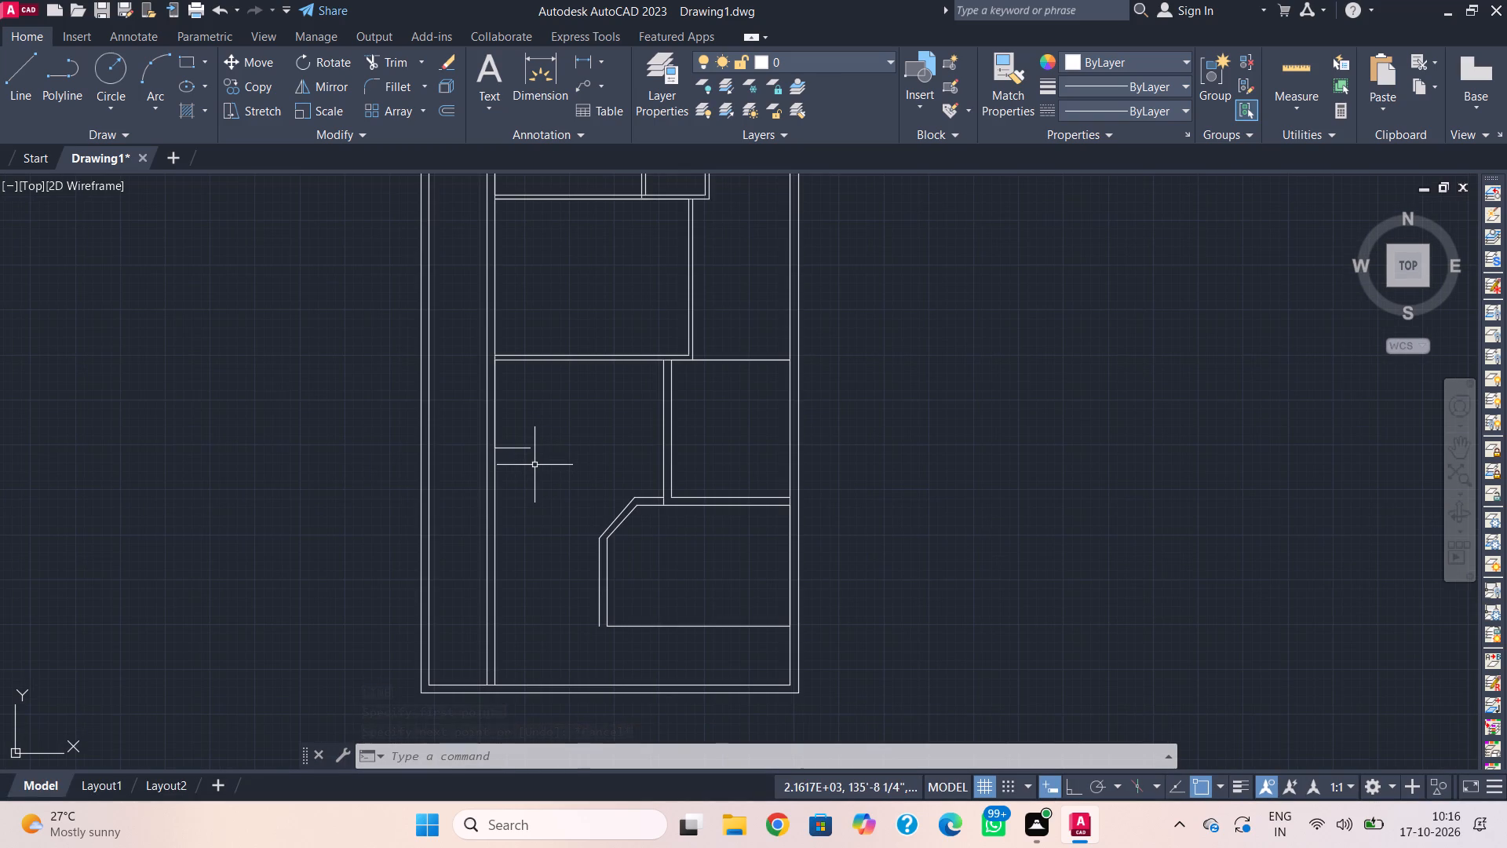
text(o)
key(space)
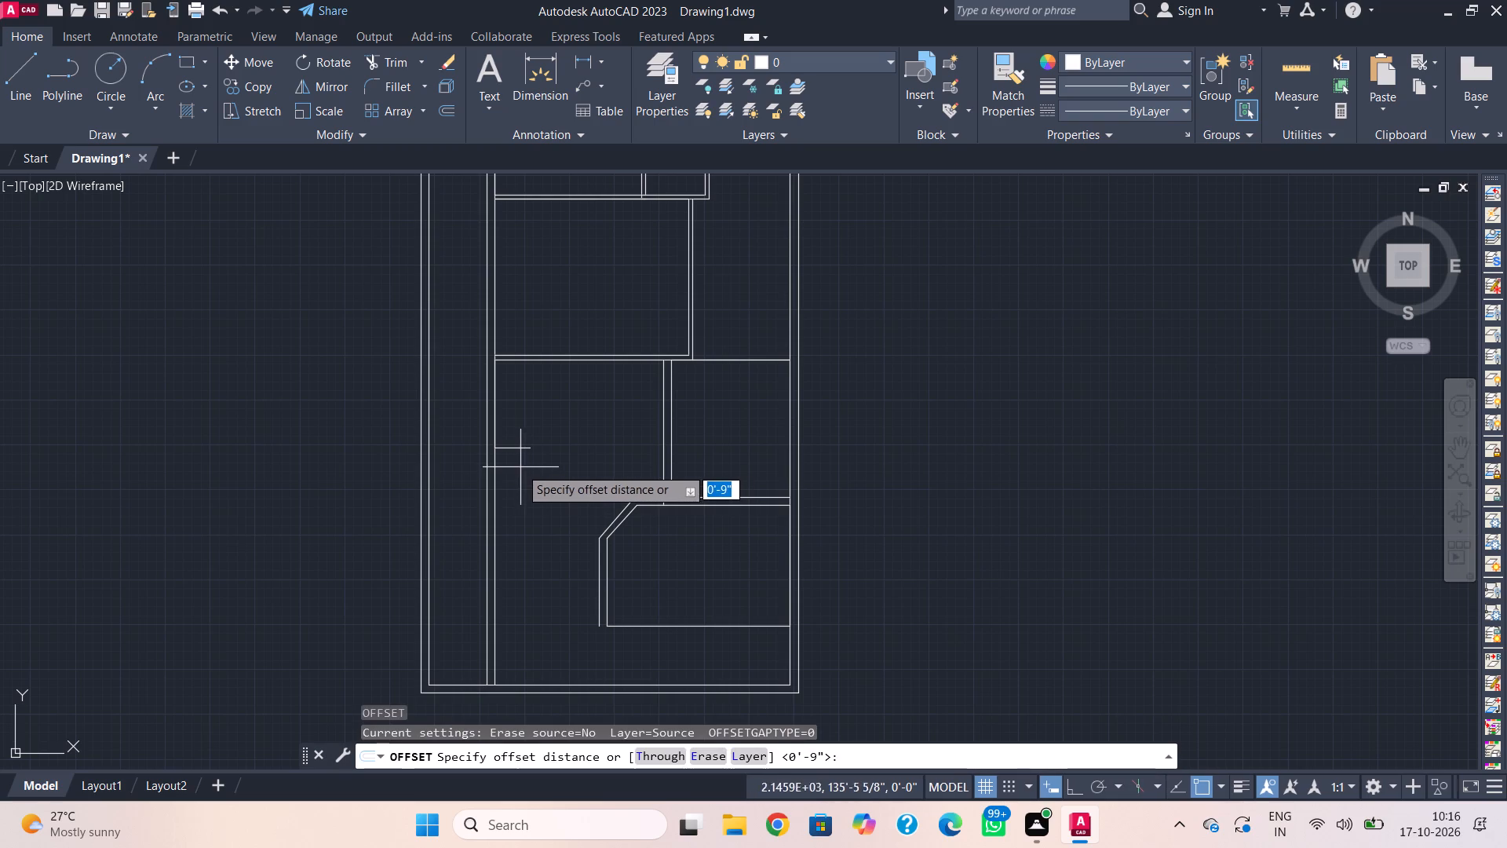
key(space)
click(513, 448)
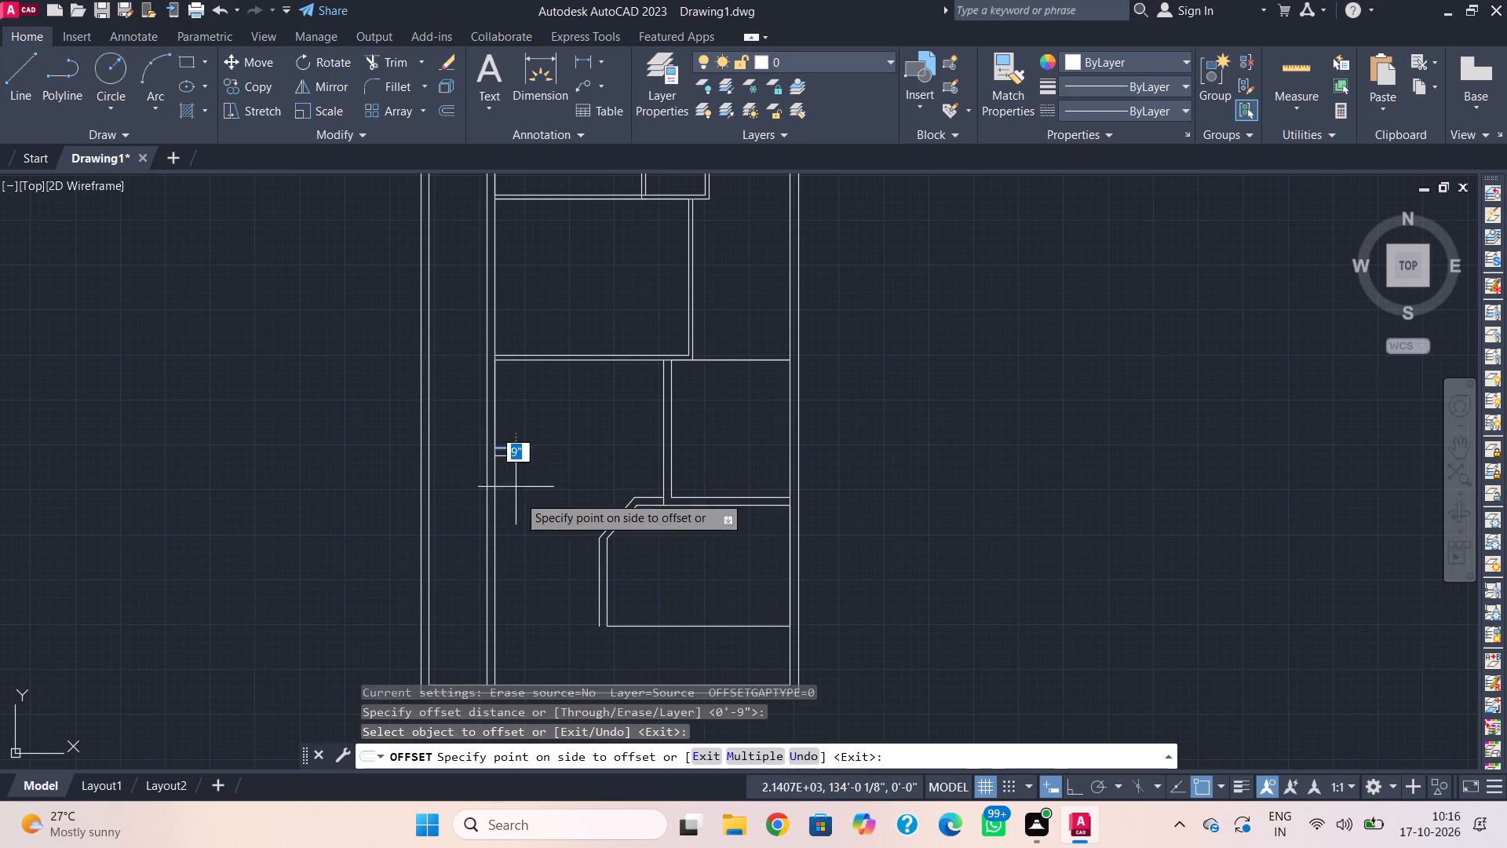
click(522, 509)
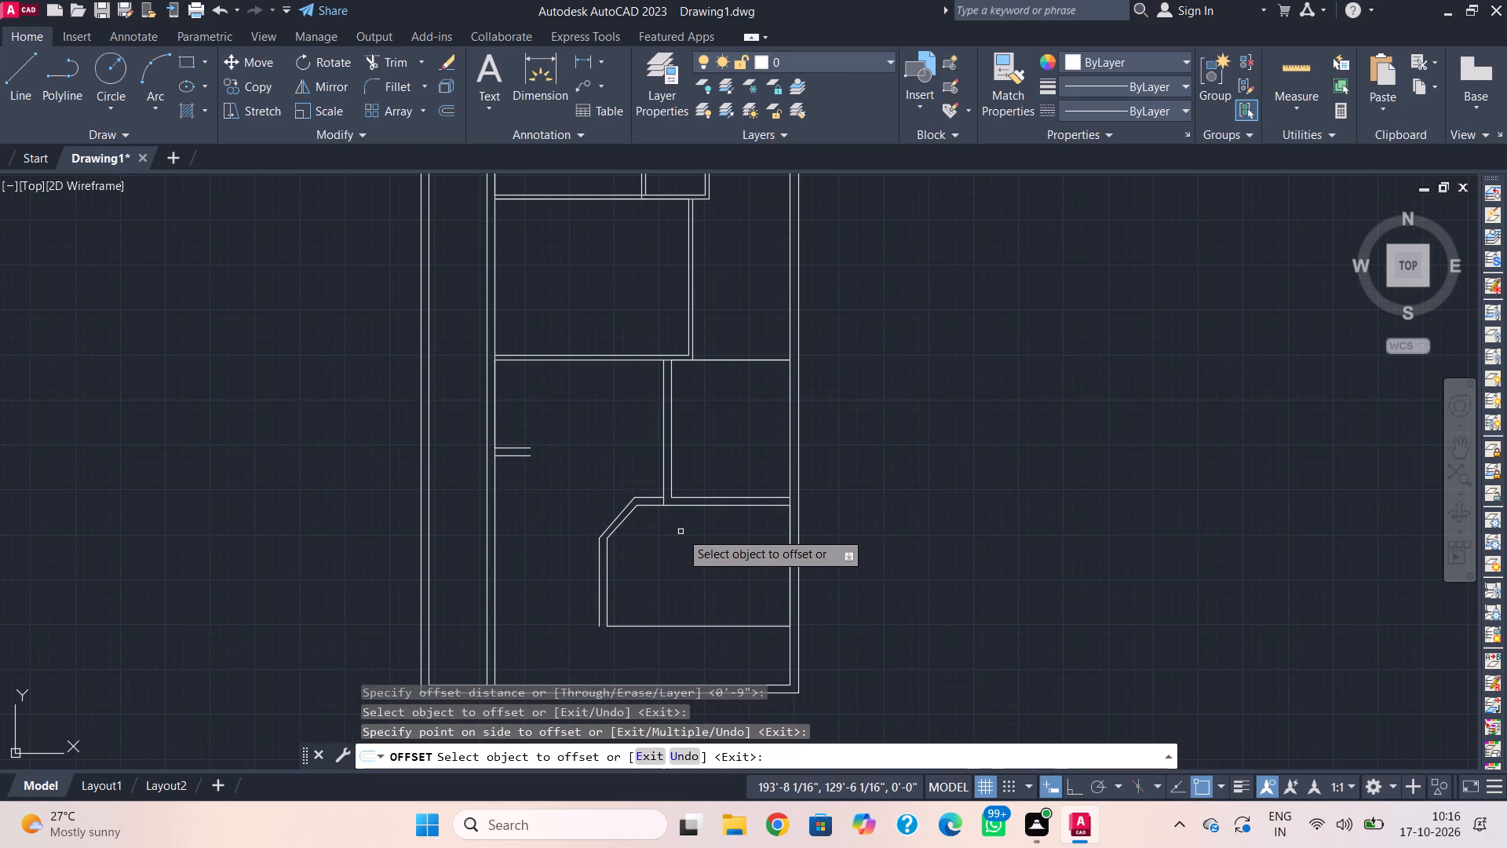
key(Escape)
Draw a vertical line from the lower stub's right end straight up past the partition above, with Ortho on.
scroll(657, 550, down, 1)
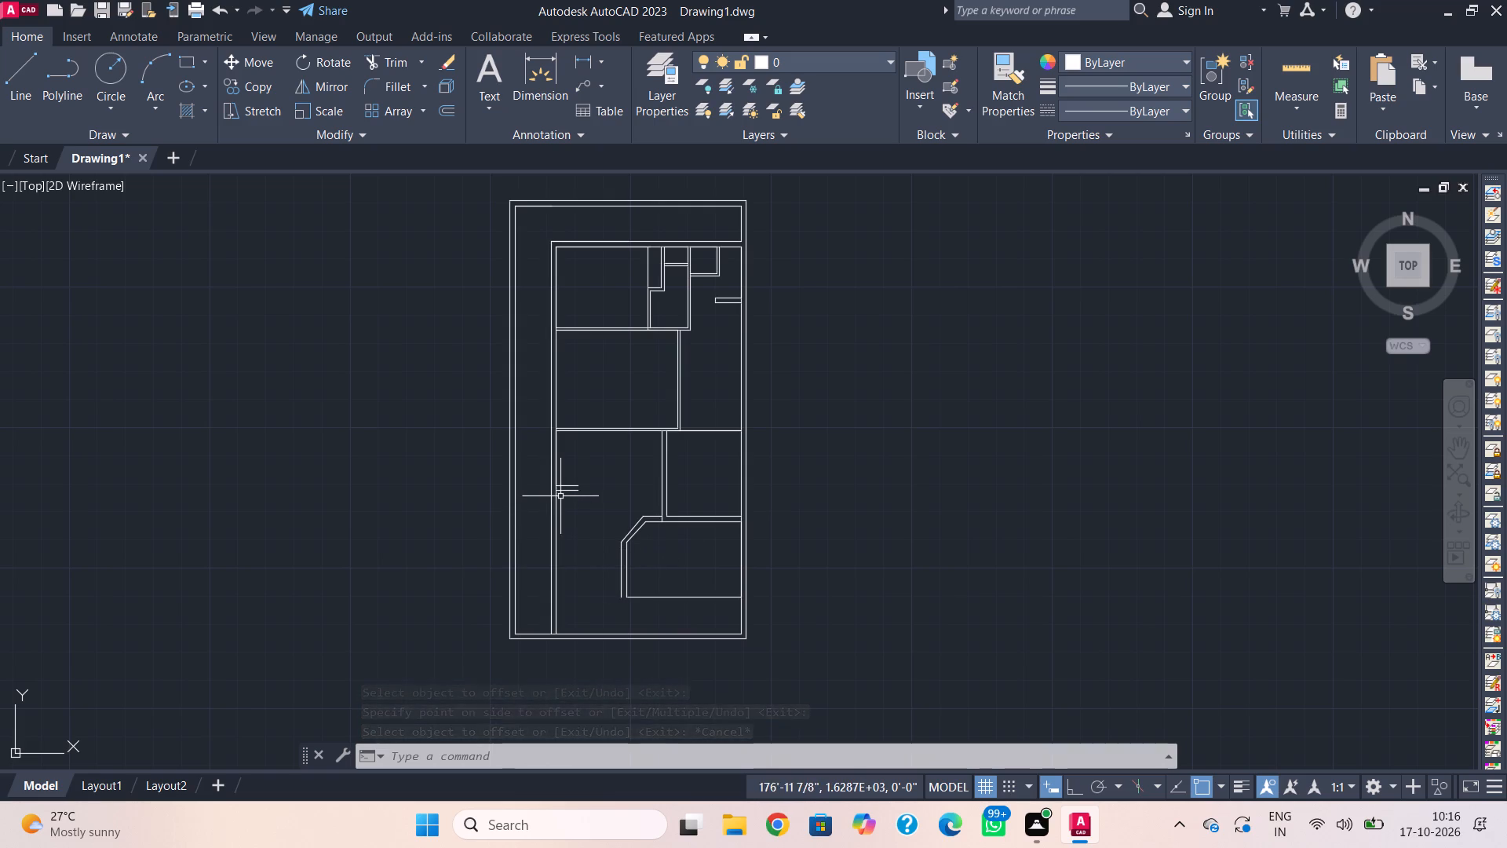
text(l)
key(space)
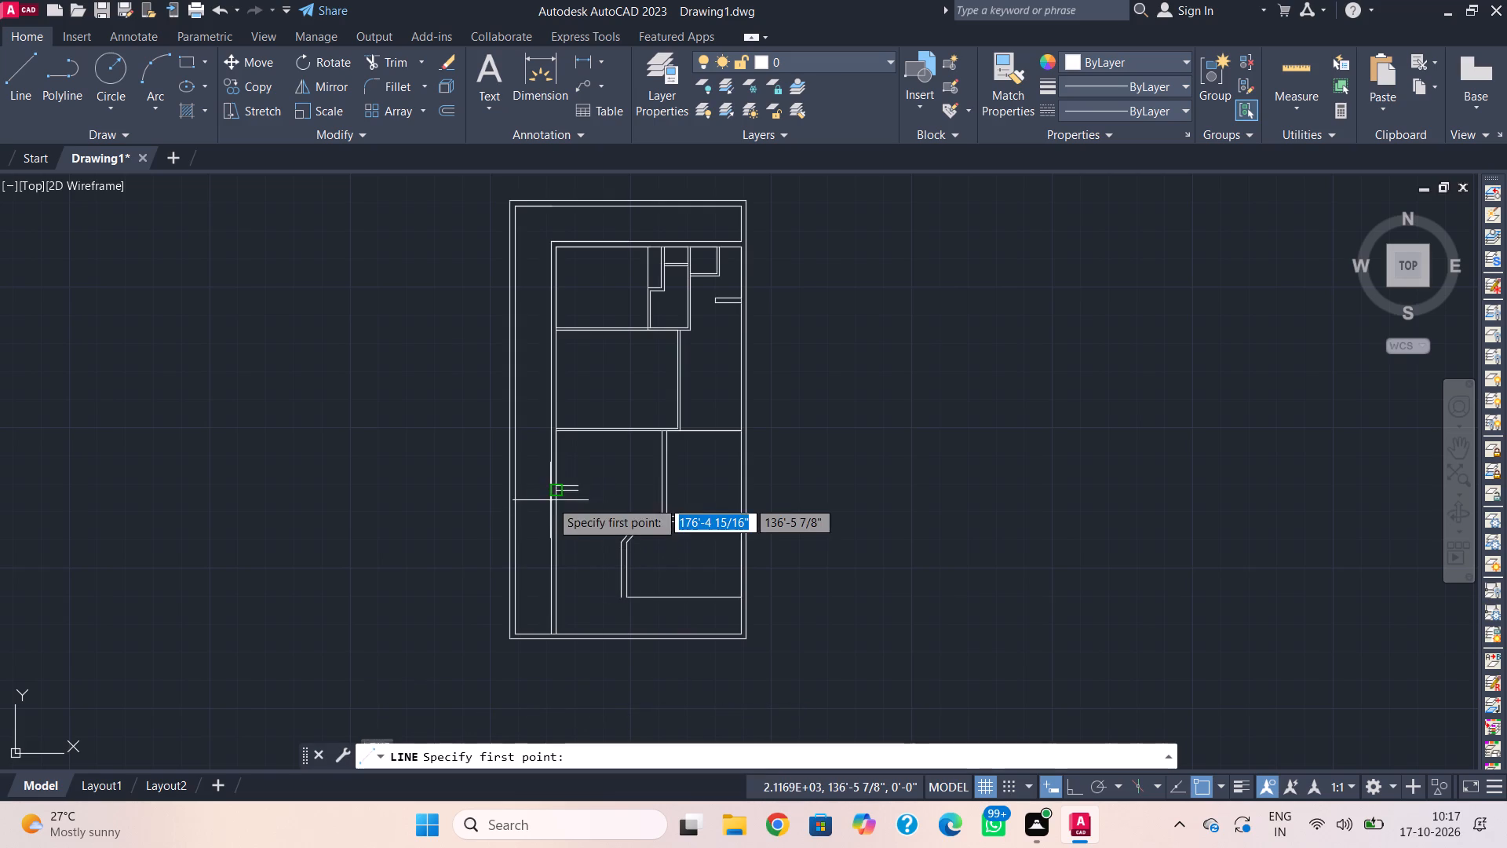
click(578, 496)
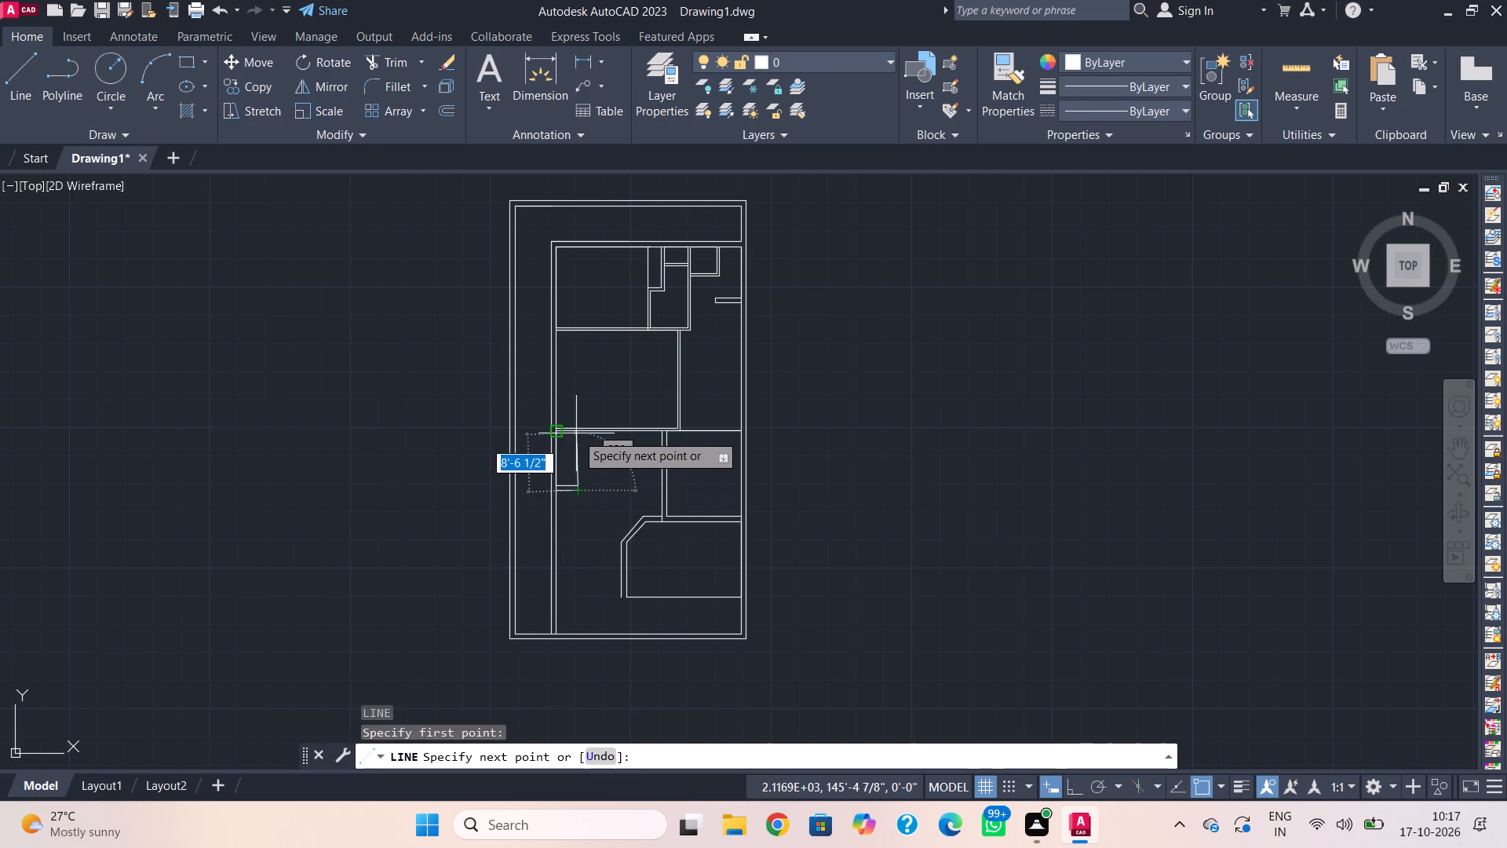
key(F8)
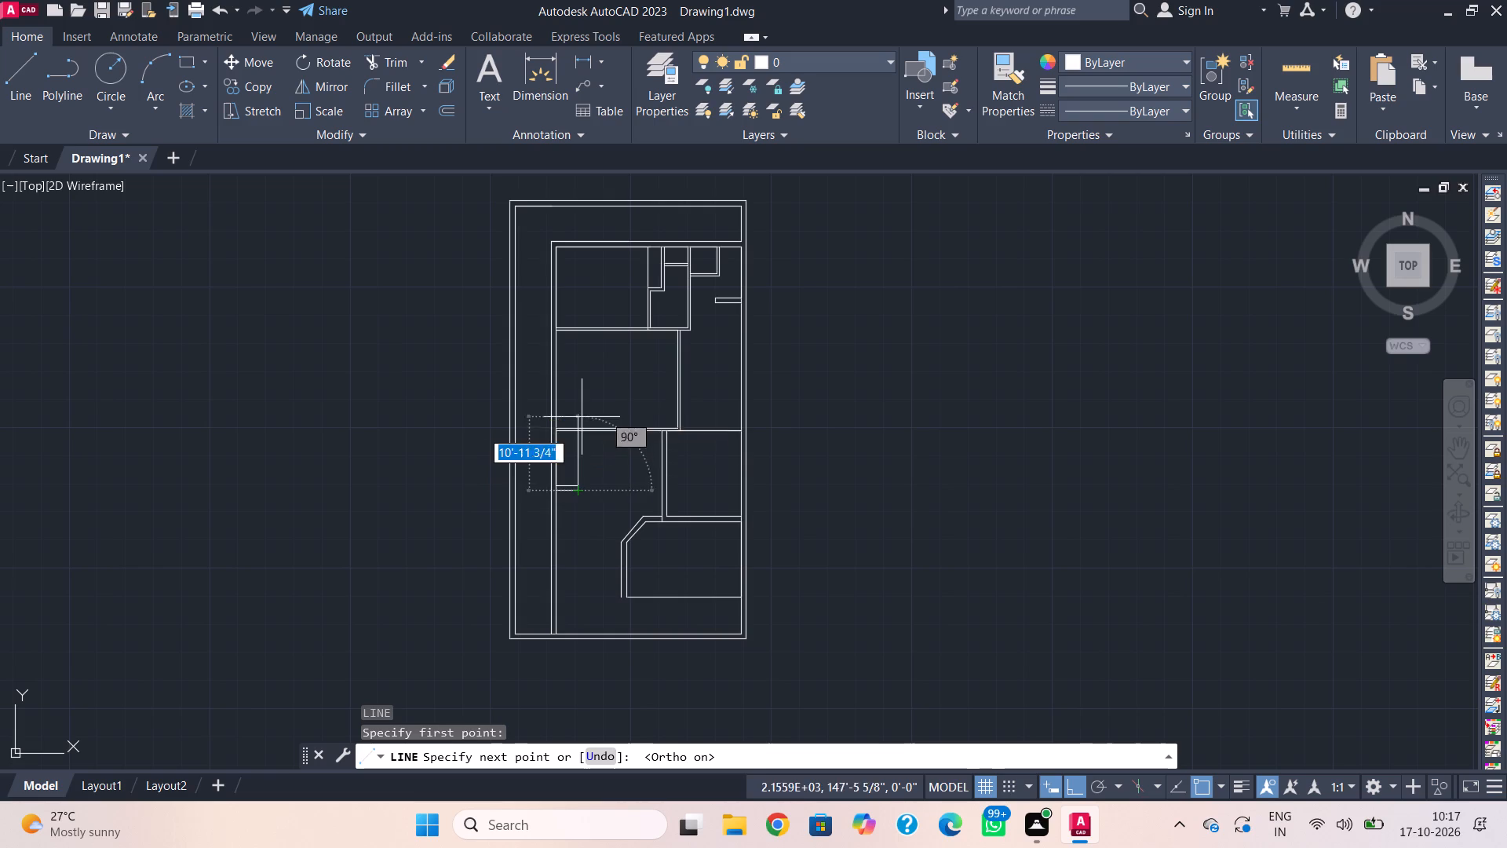
click(585, 402)
key(Escape)
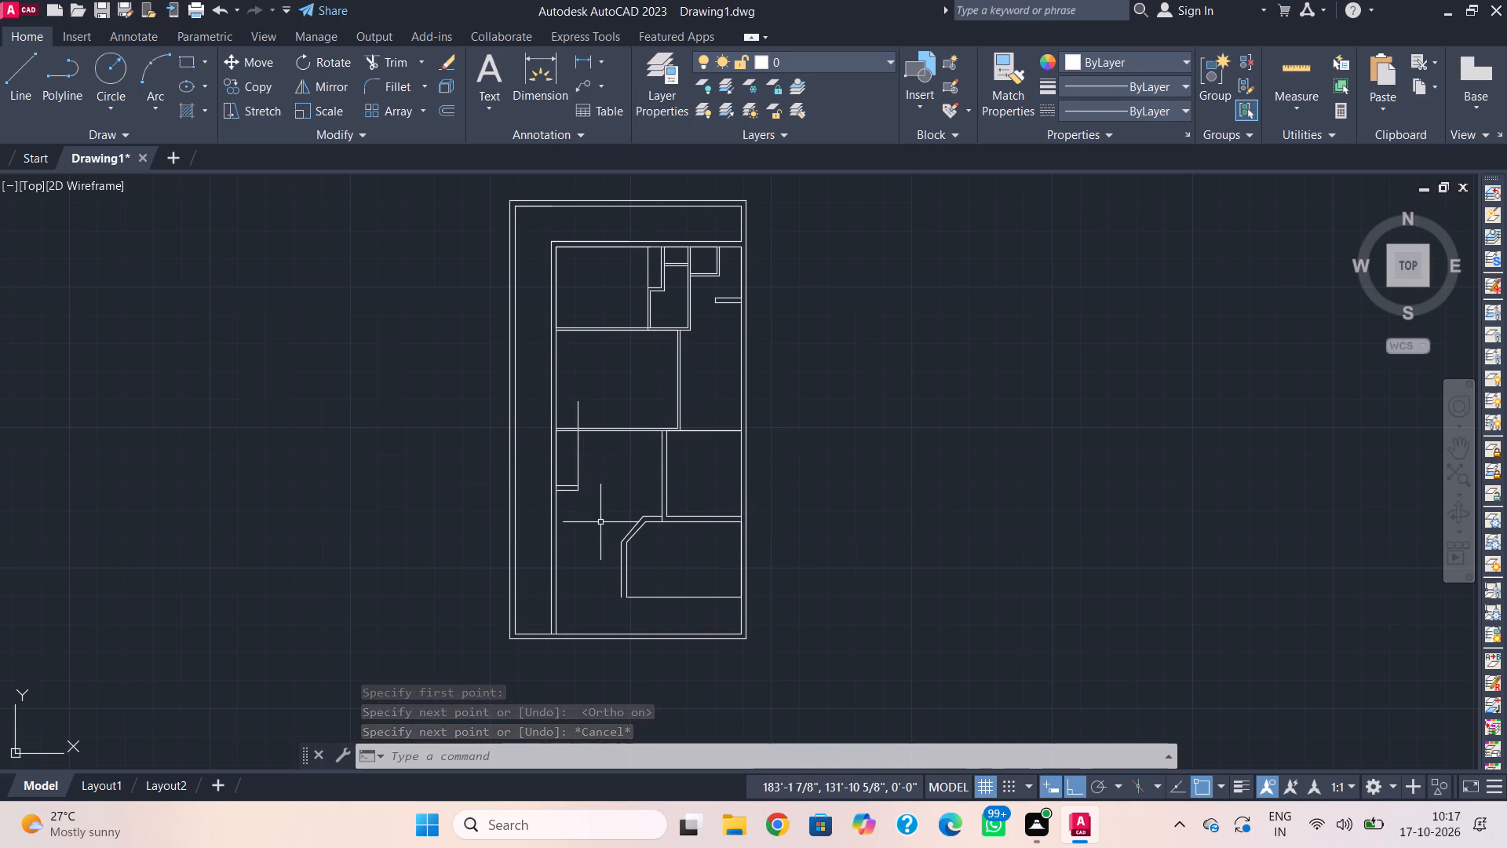
Extend both stub lines to the right with horizontal lines, the upper one about 2'-3" long and the lower one slightly shorter.
text(l)
key(space)
scroll(592, 508, up, 3)
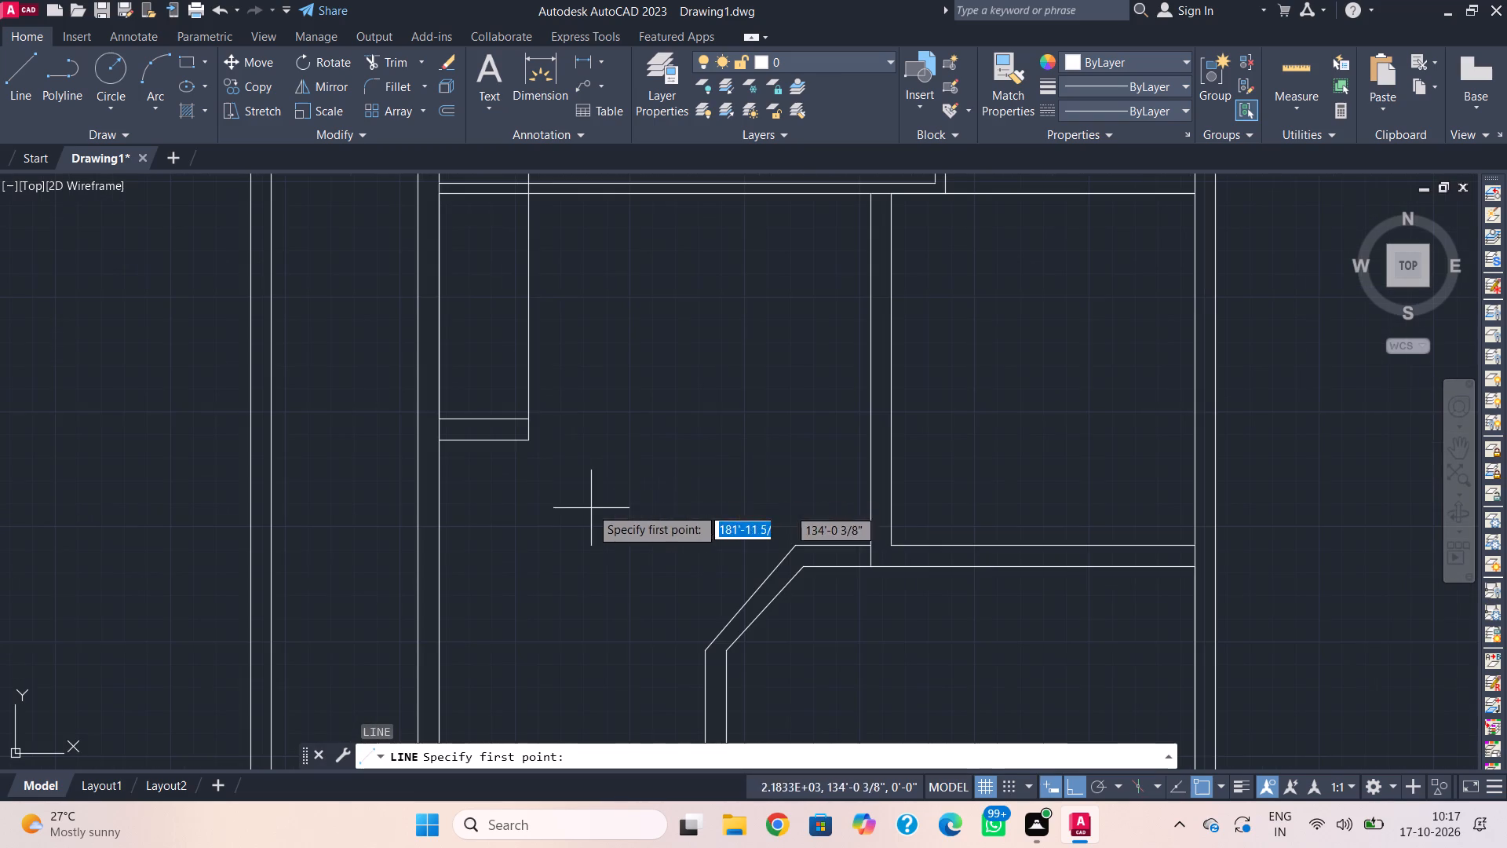
click(531, 439)
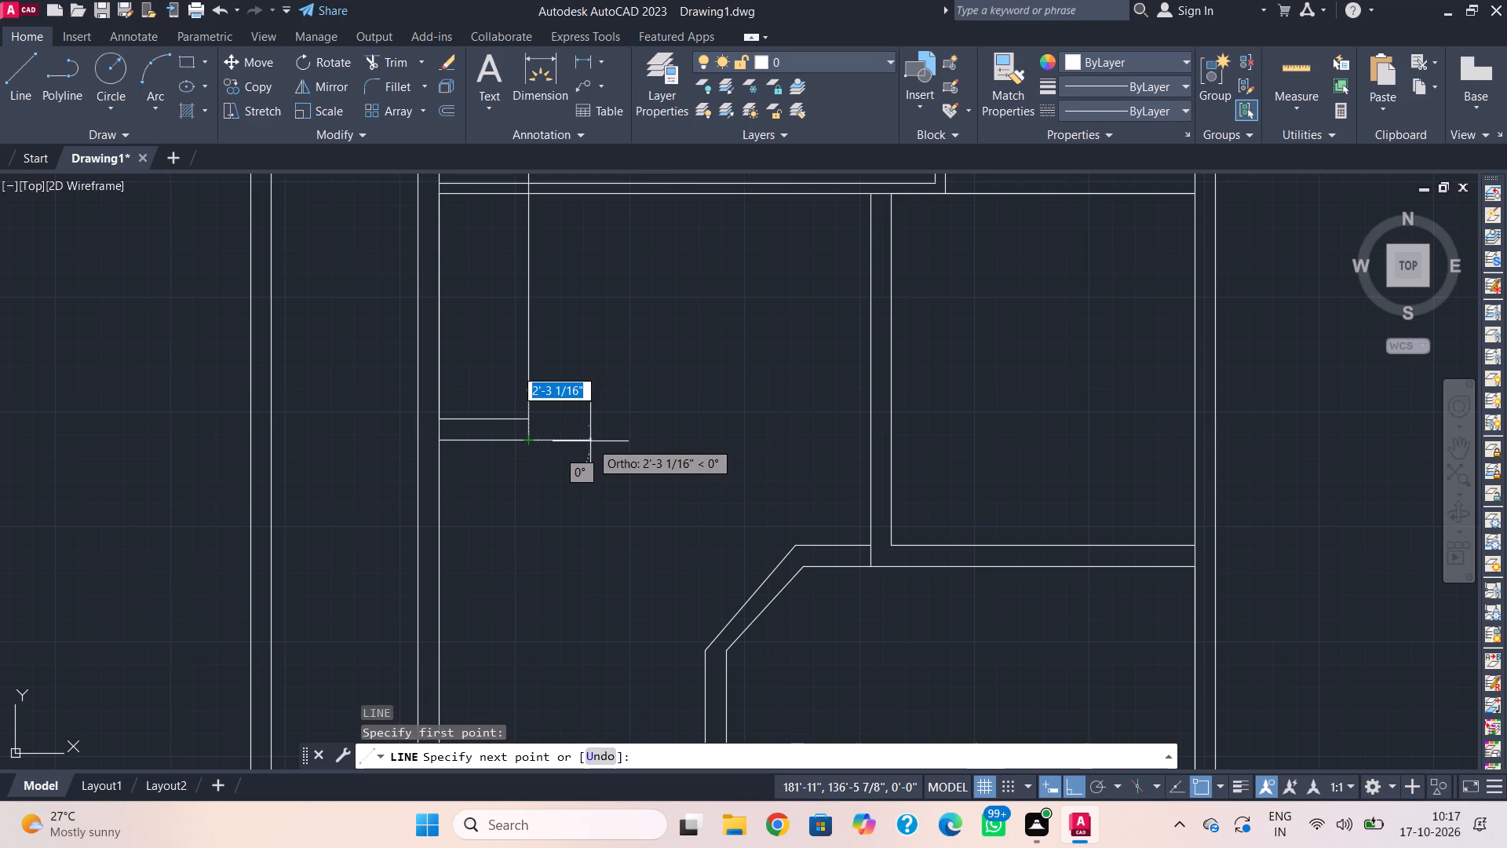
click(579, 442)
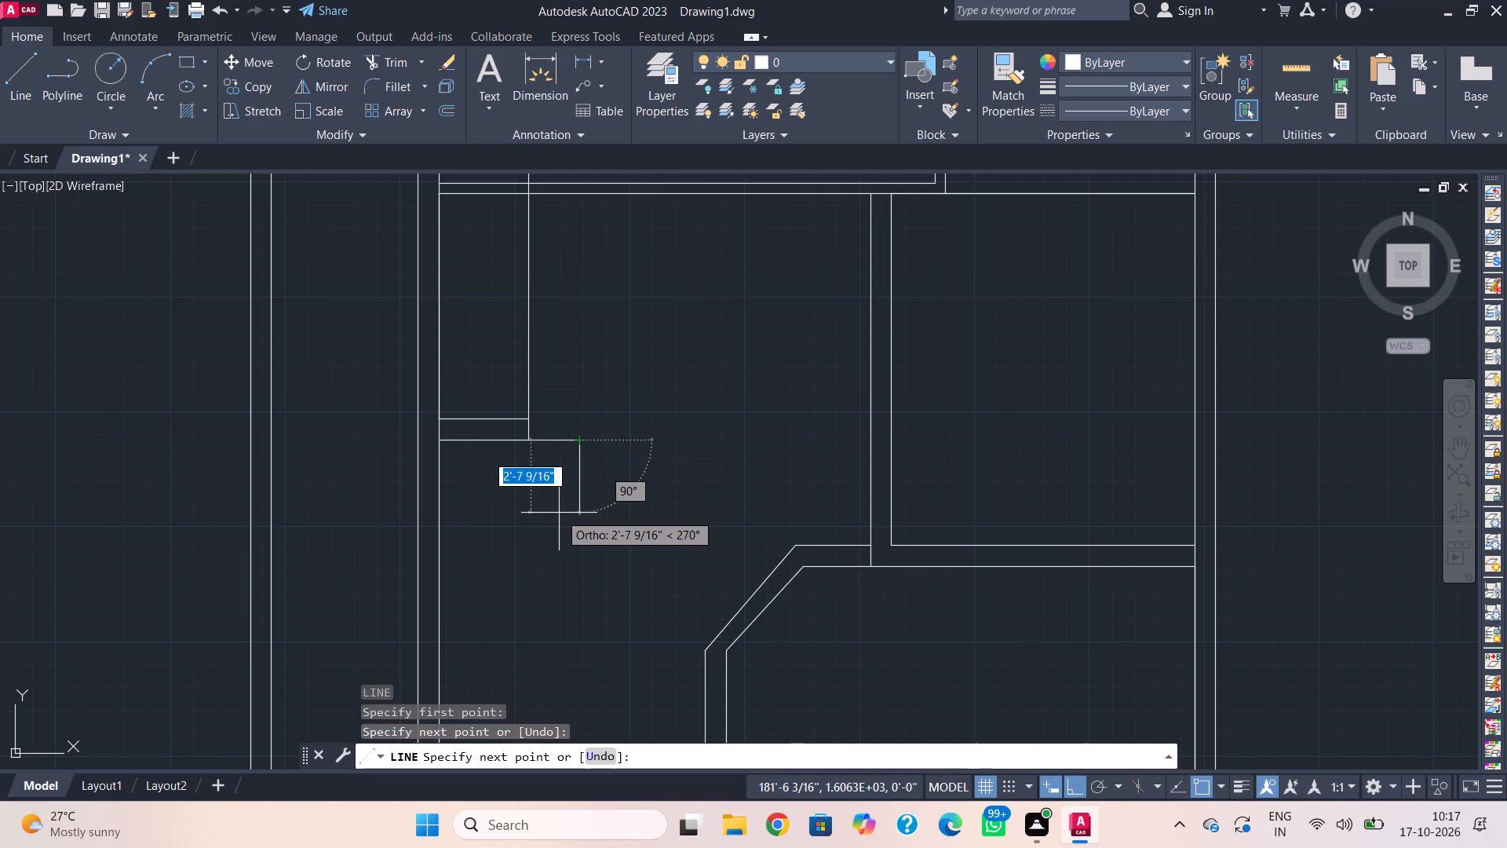
key(Escape)
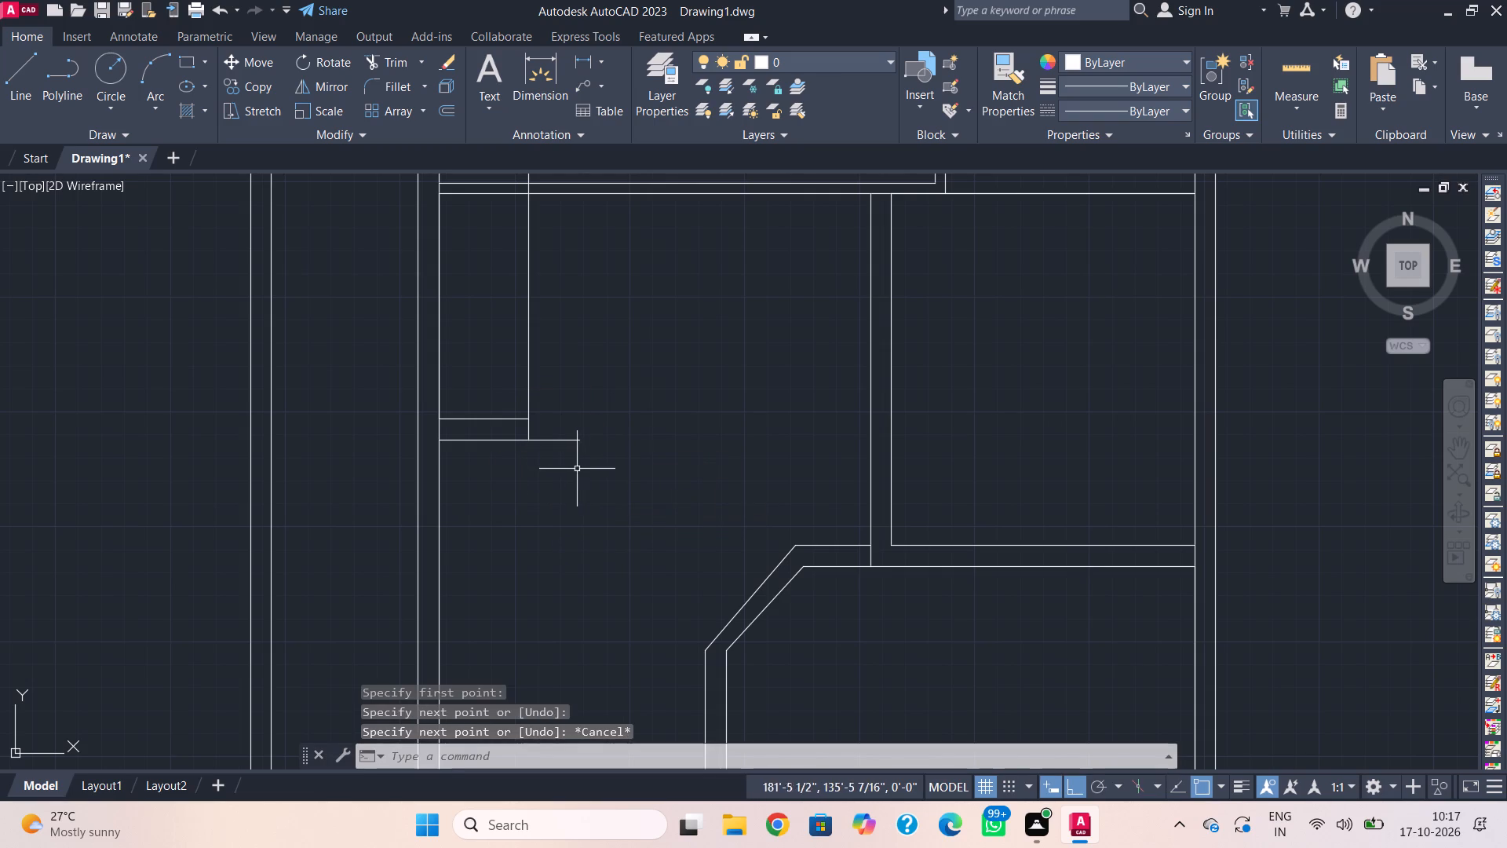
text(l)
key(space)
click(535, 418)
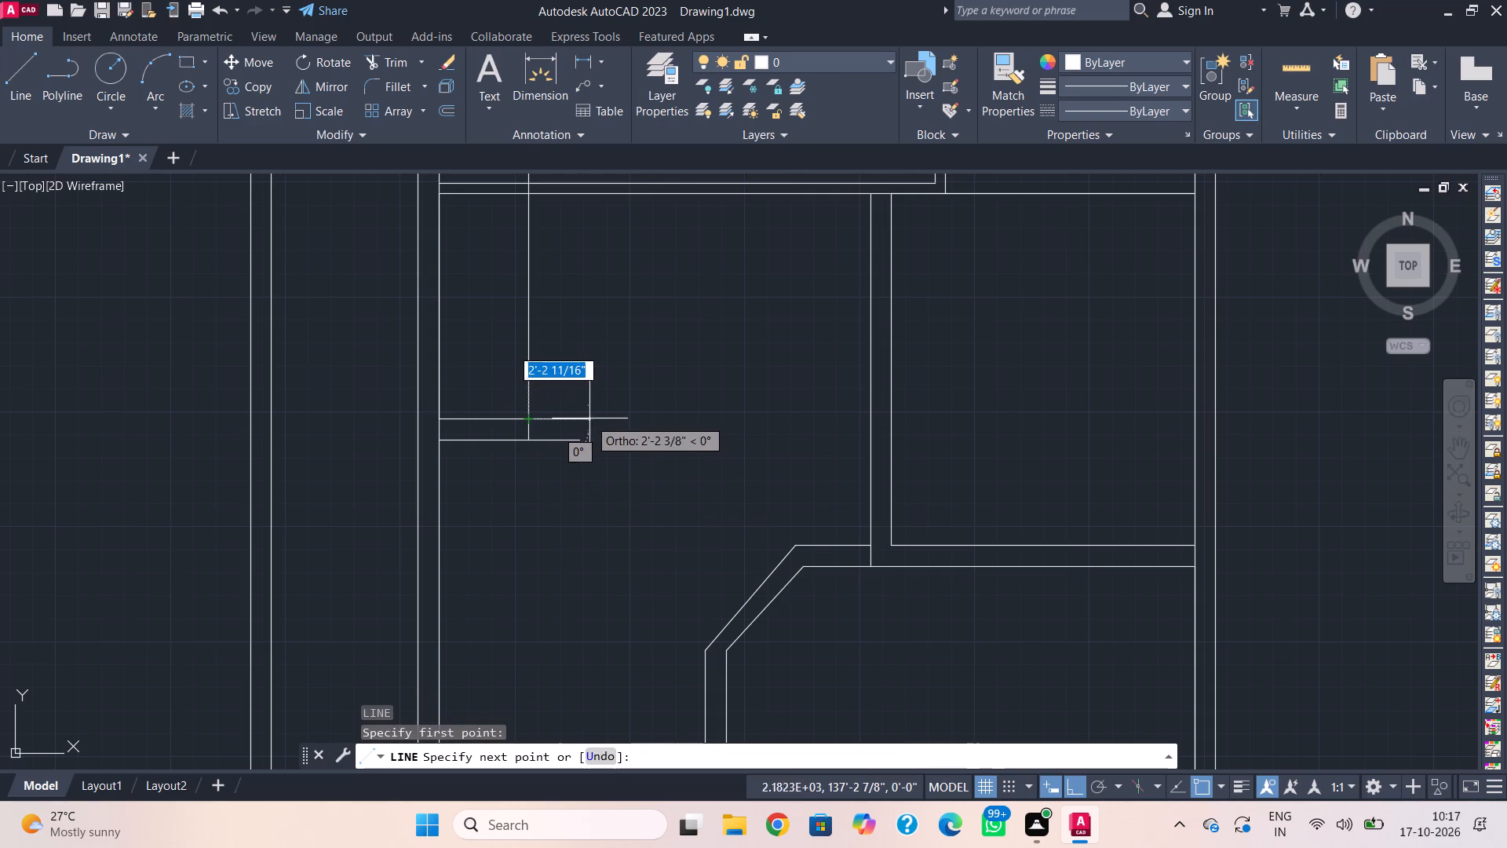
click(591, 419)
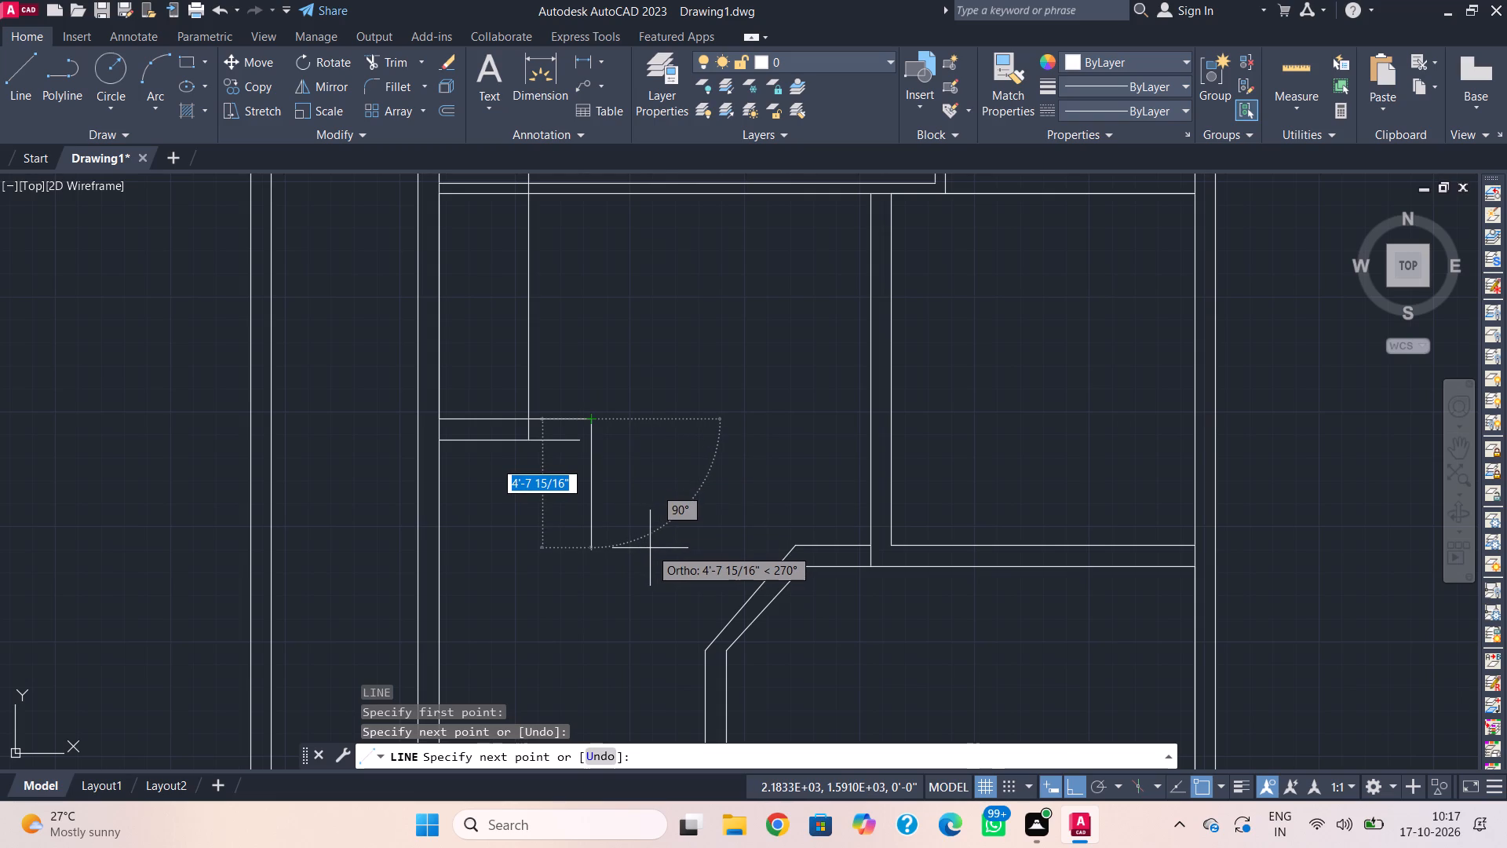
key(Escape)
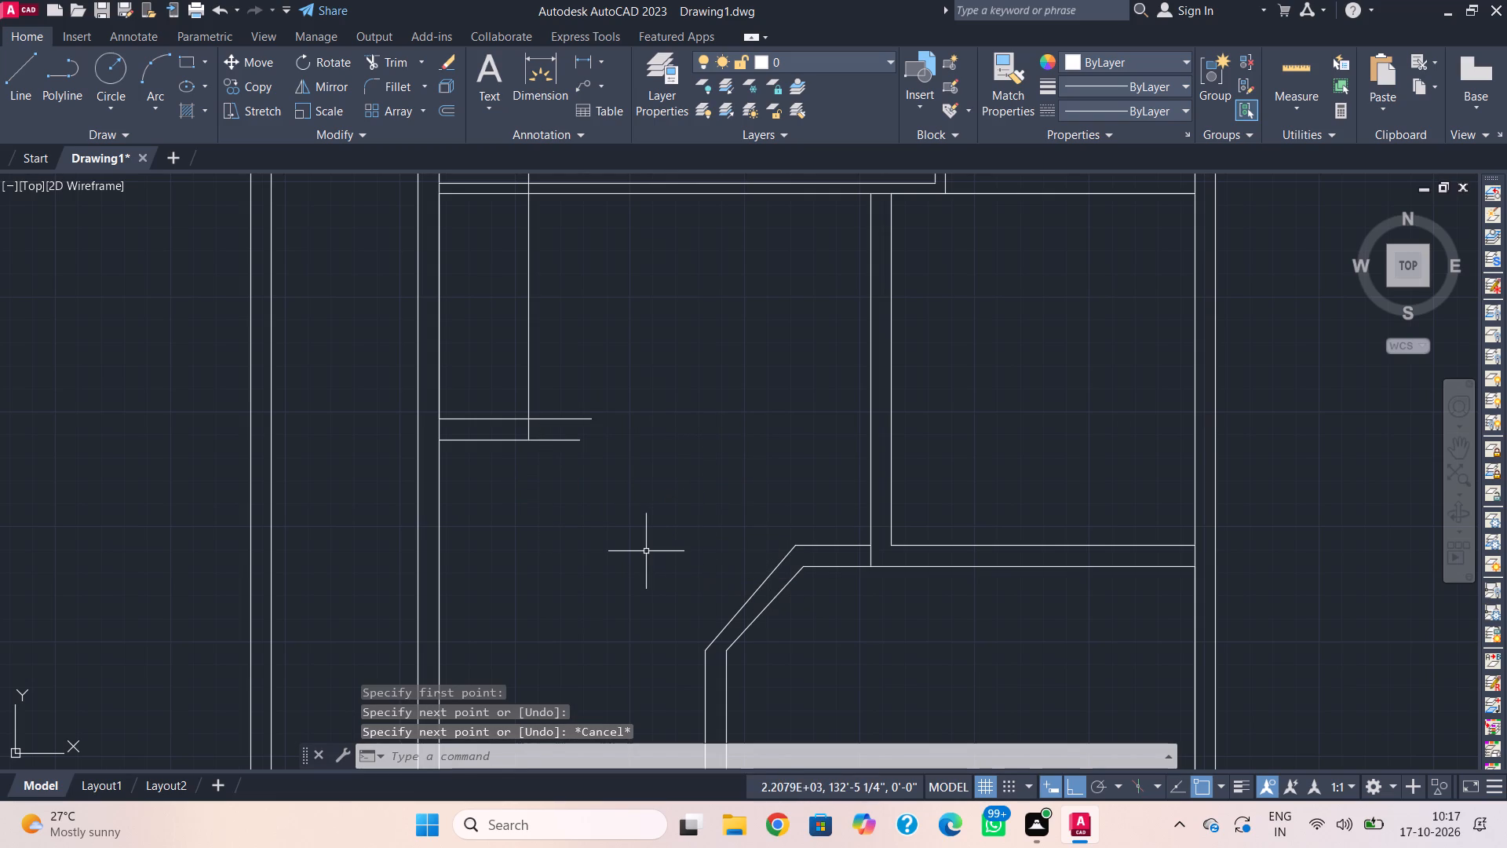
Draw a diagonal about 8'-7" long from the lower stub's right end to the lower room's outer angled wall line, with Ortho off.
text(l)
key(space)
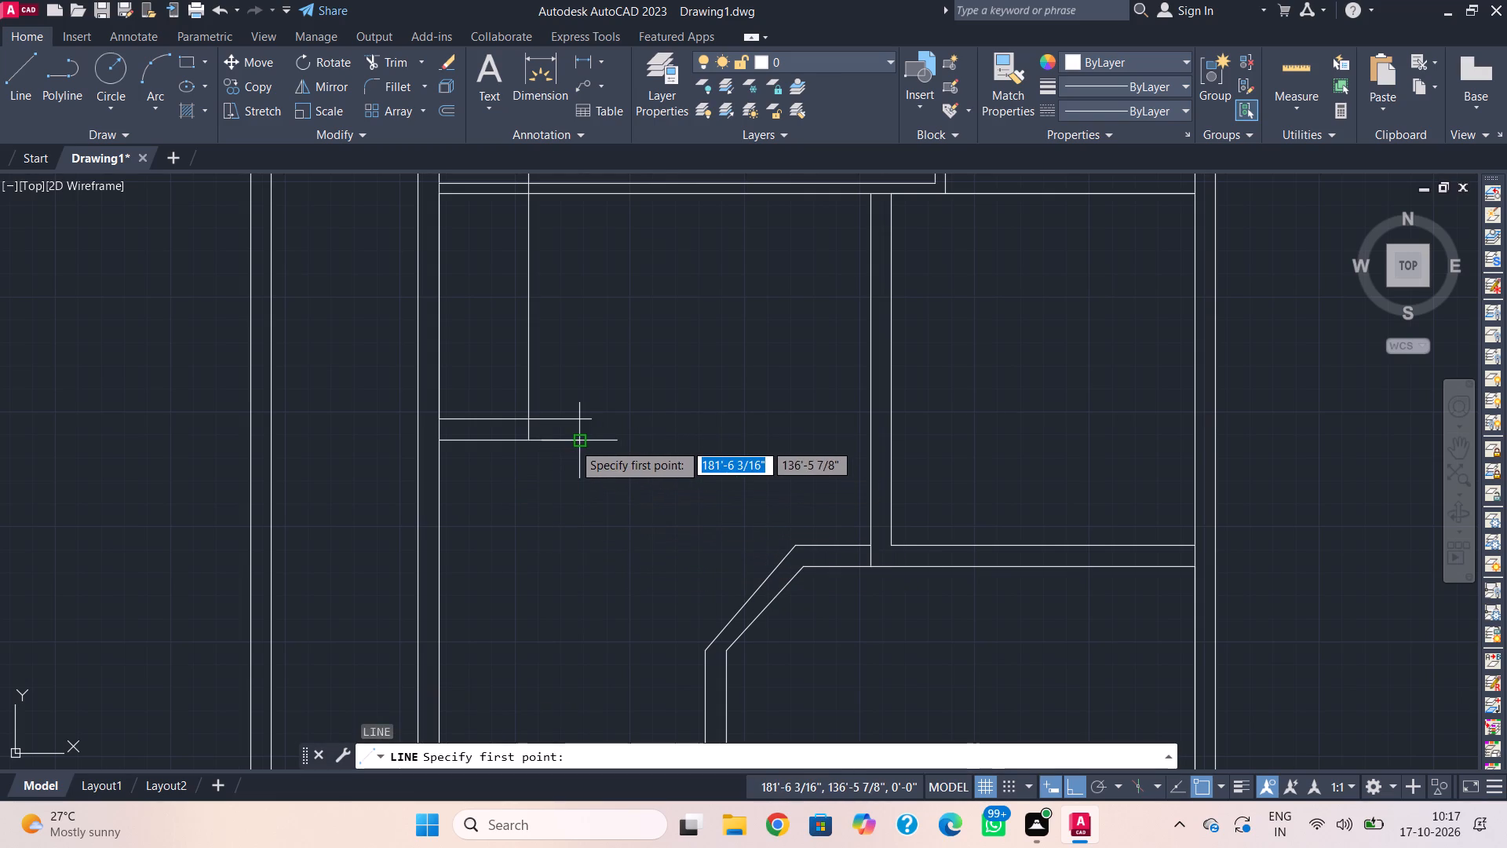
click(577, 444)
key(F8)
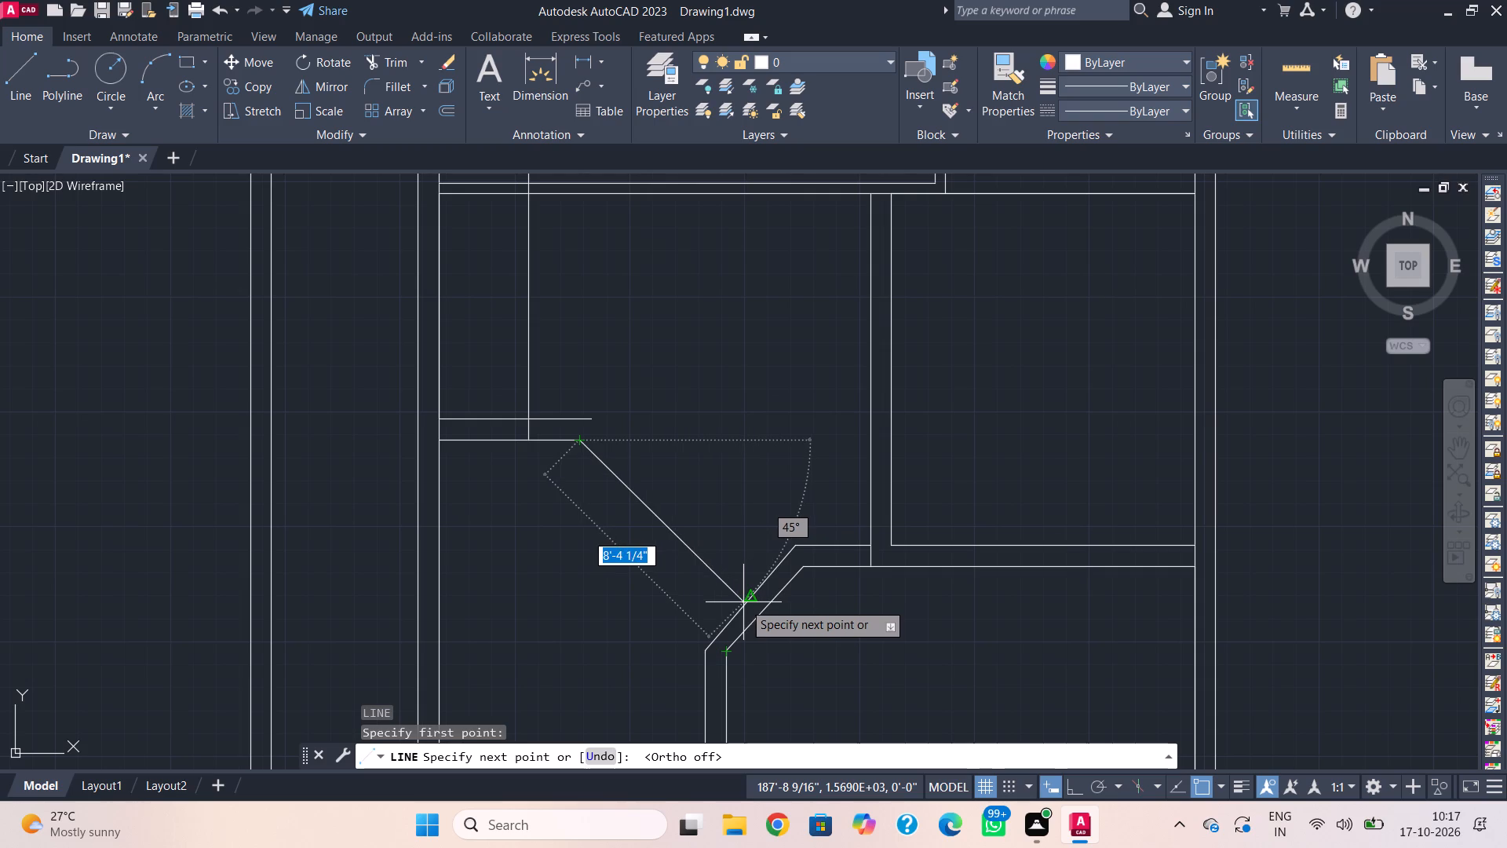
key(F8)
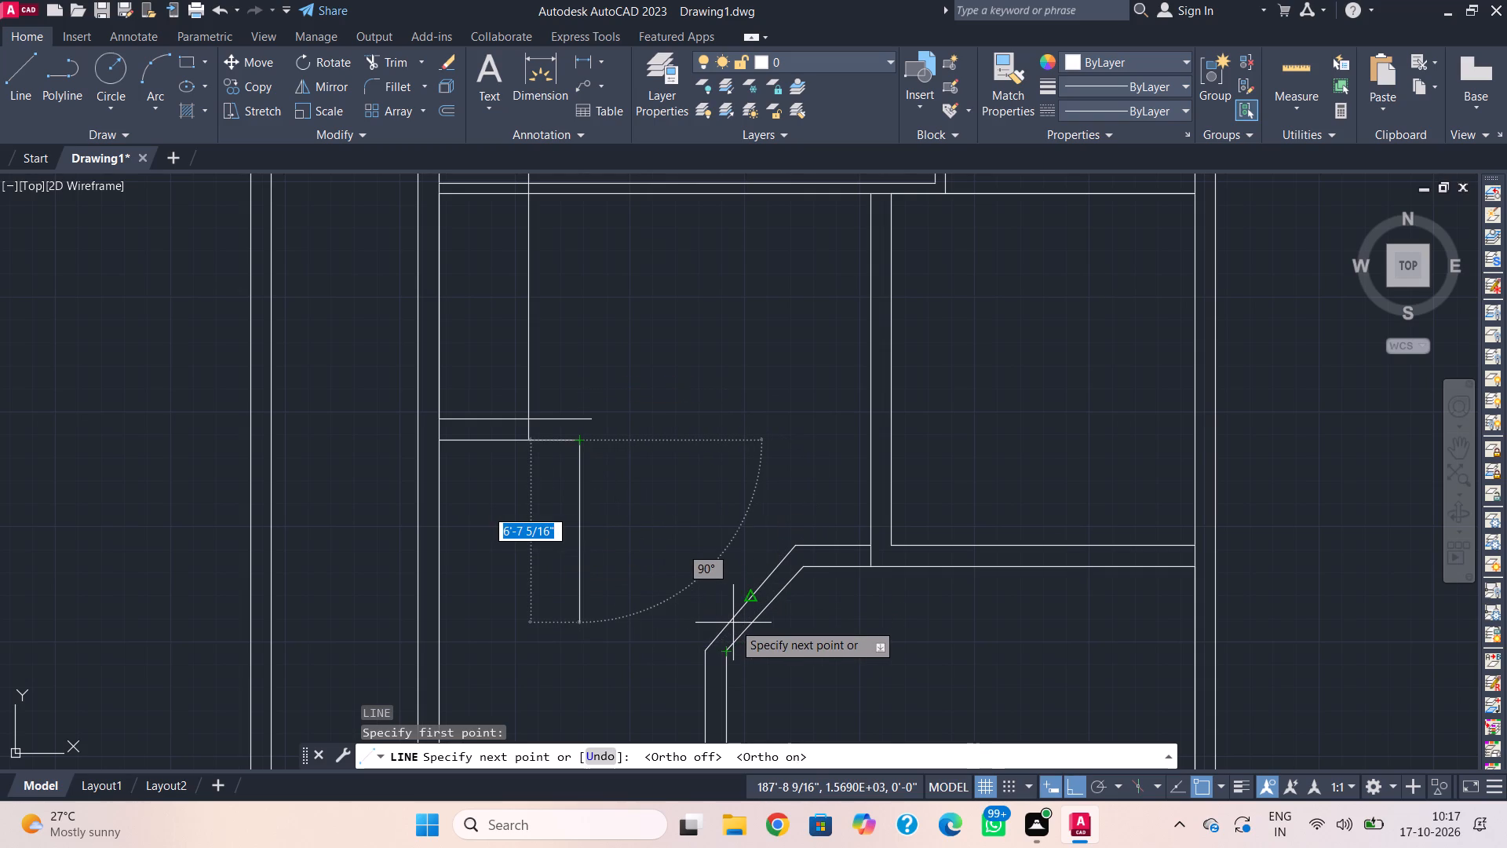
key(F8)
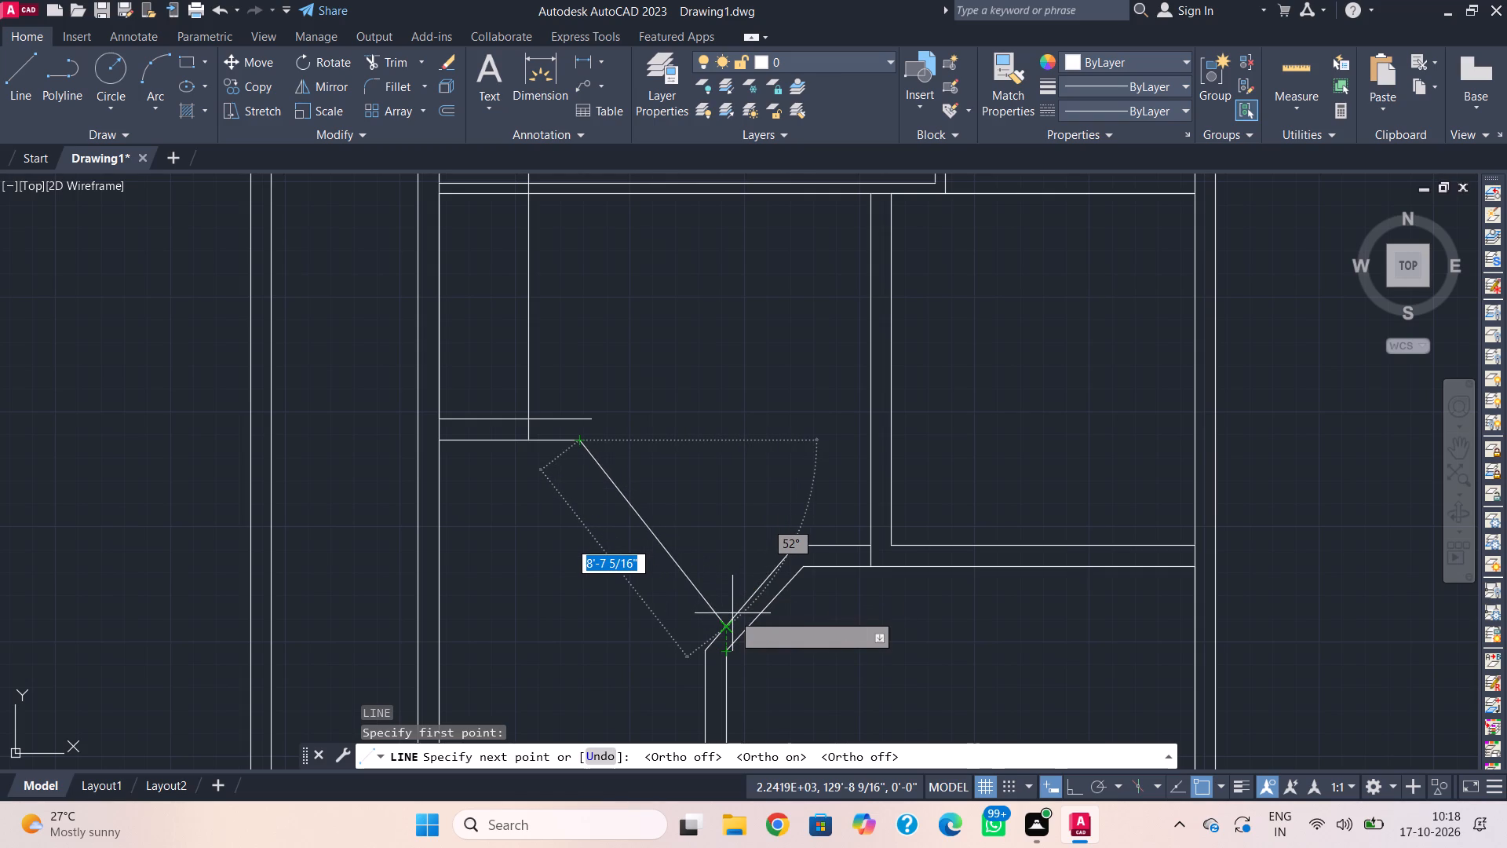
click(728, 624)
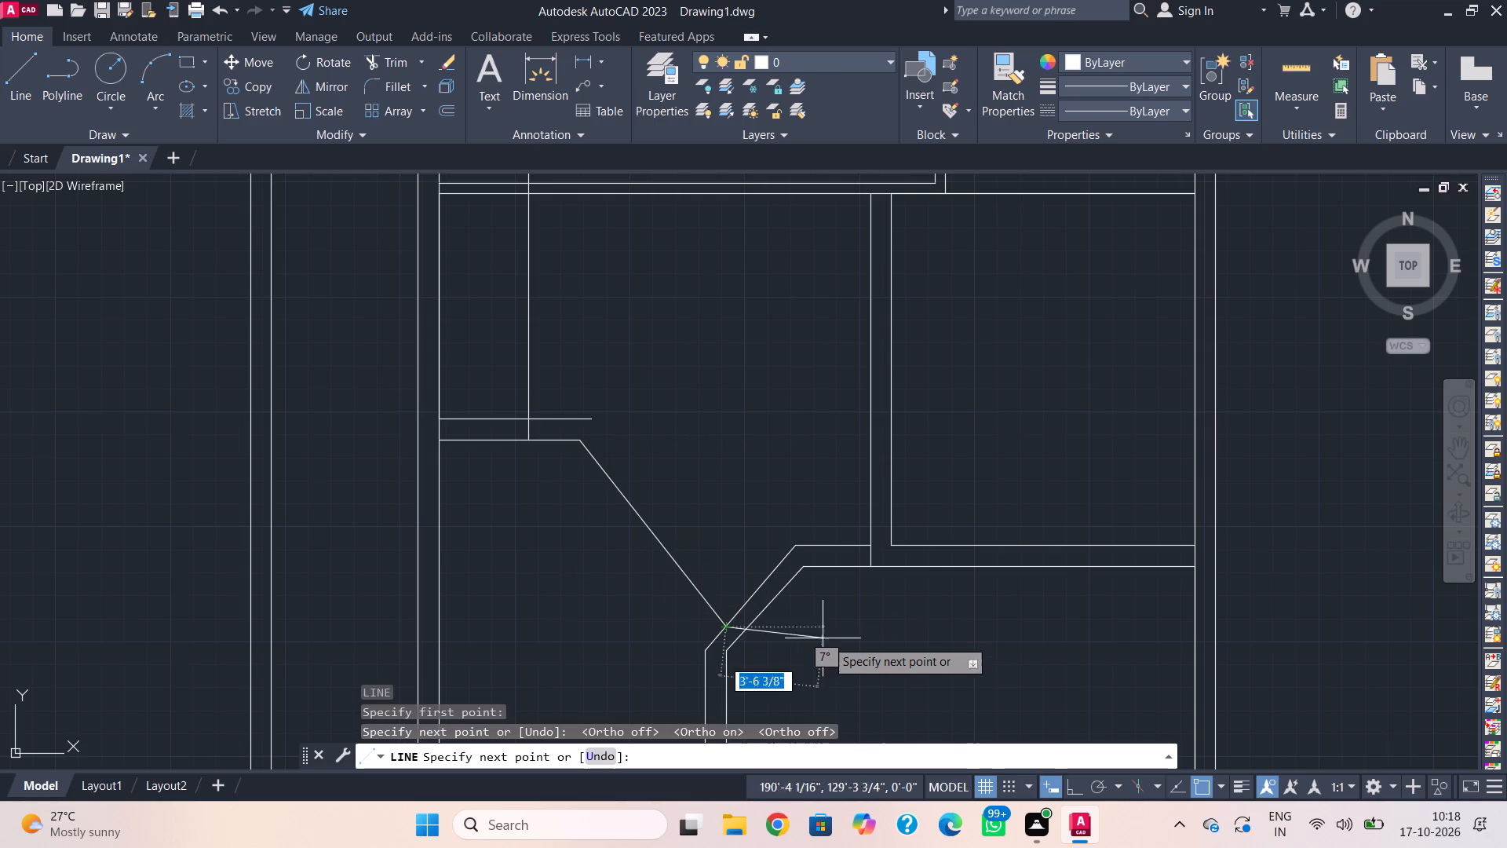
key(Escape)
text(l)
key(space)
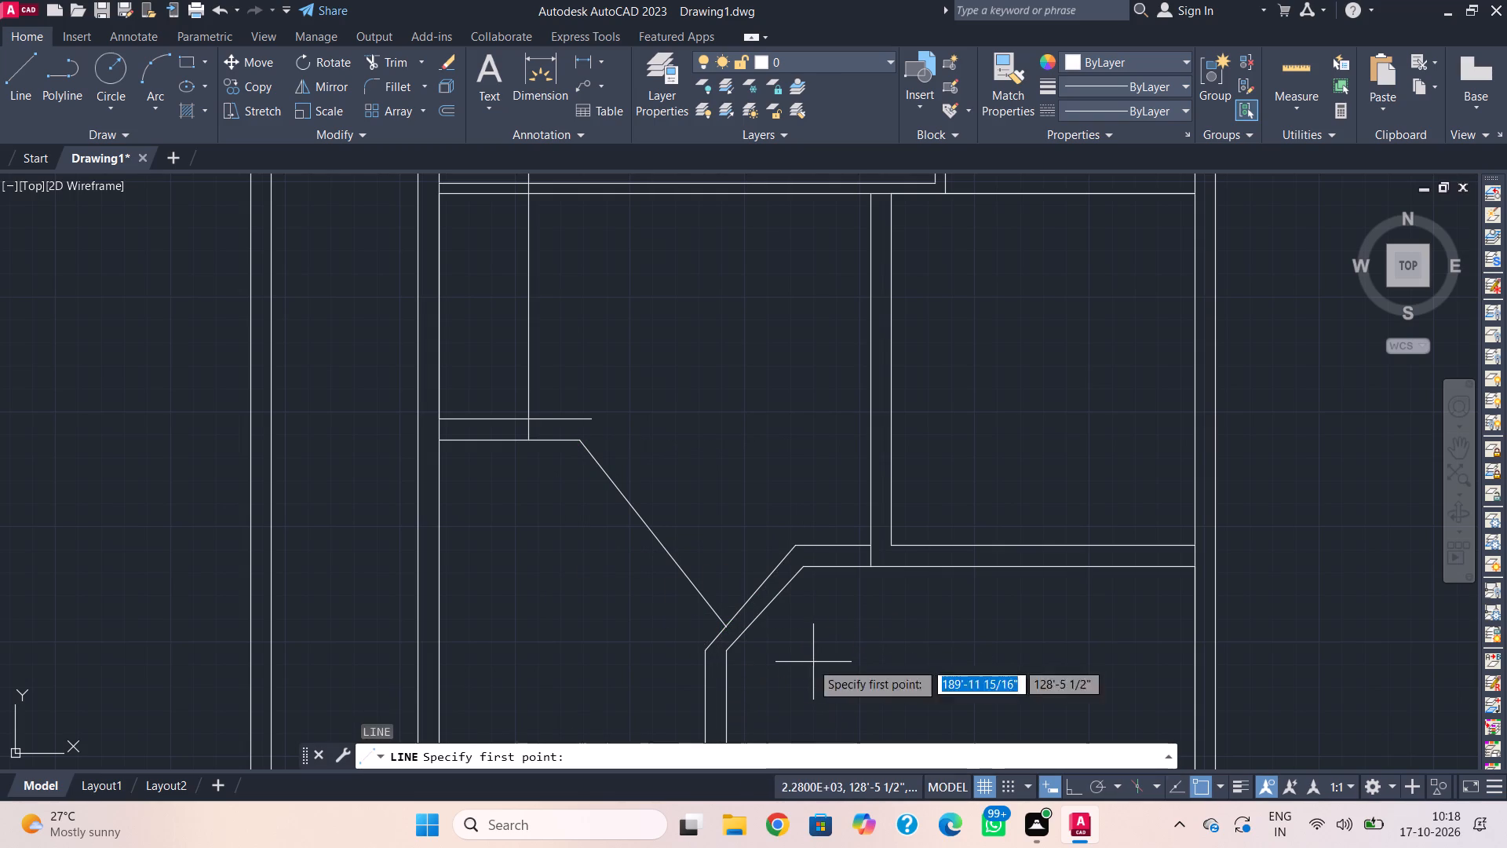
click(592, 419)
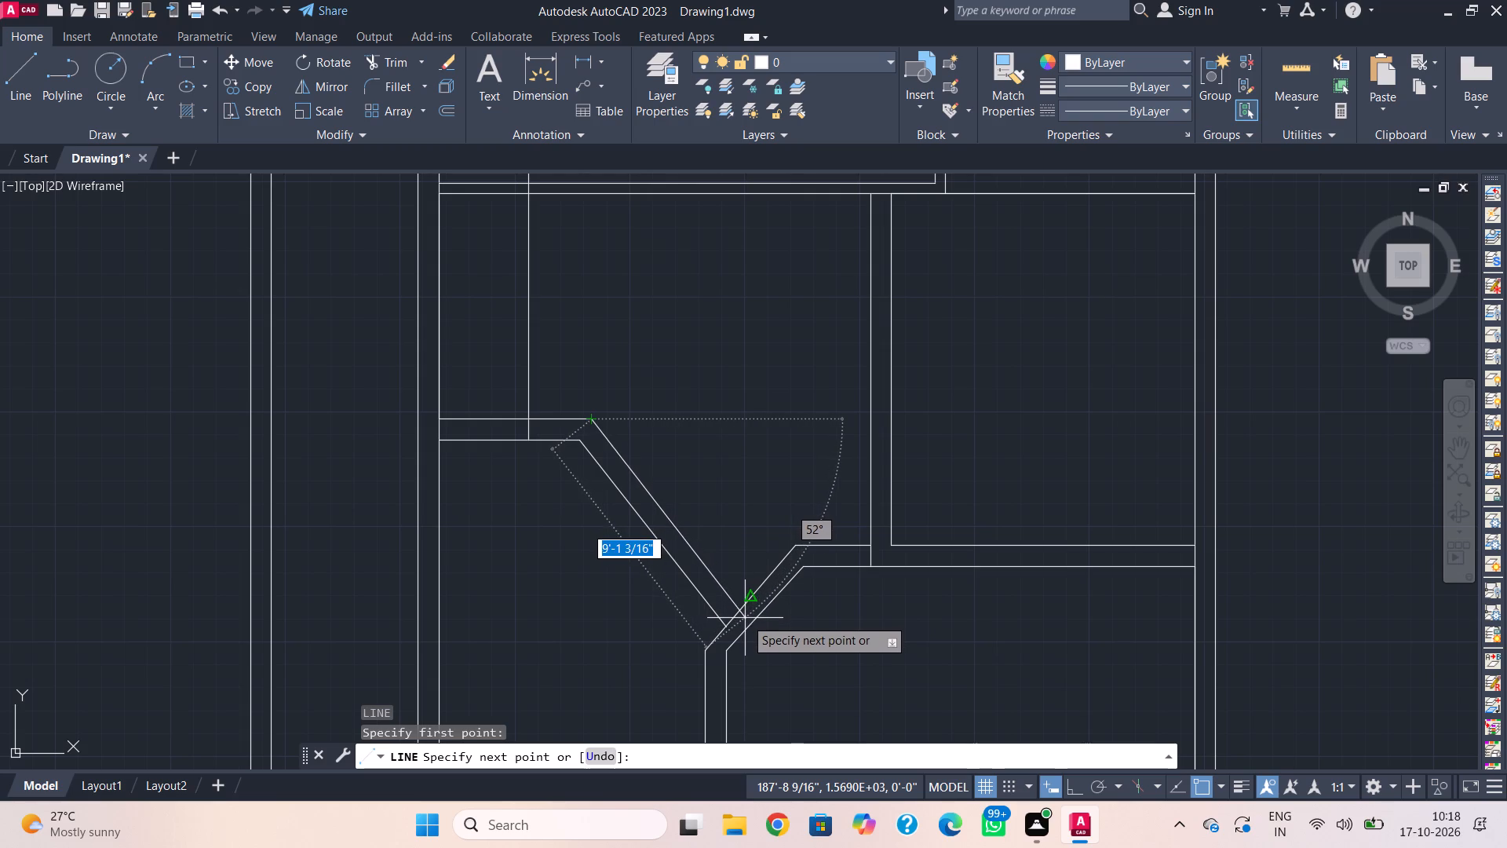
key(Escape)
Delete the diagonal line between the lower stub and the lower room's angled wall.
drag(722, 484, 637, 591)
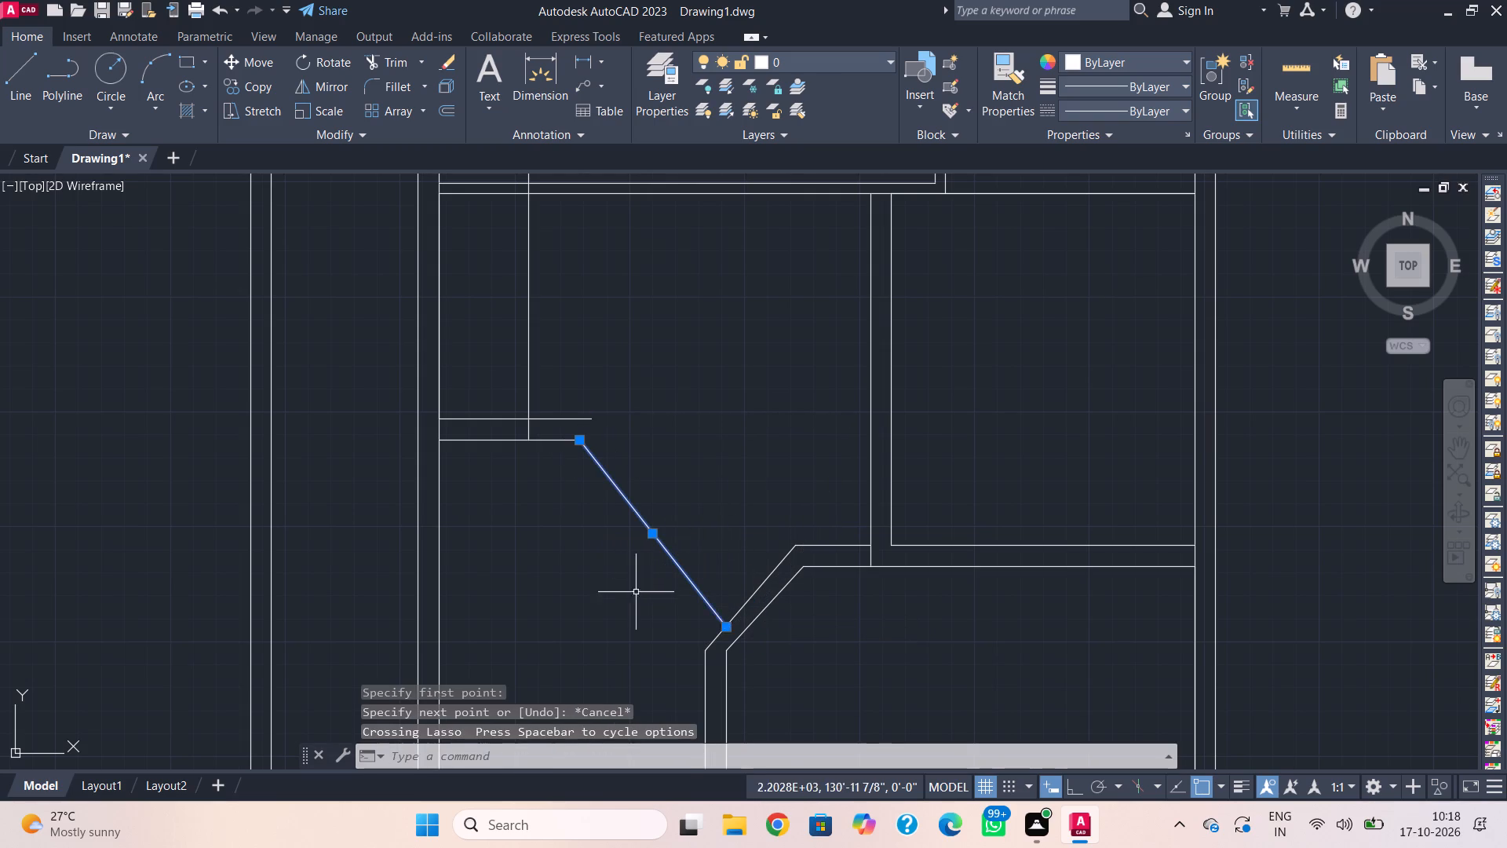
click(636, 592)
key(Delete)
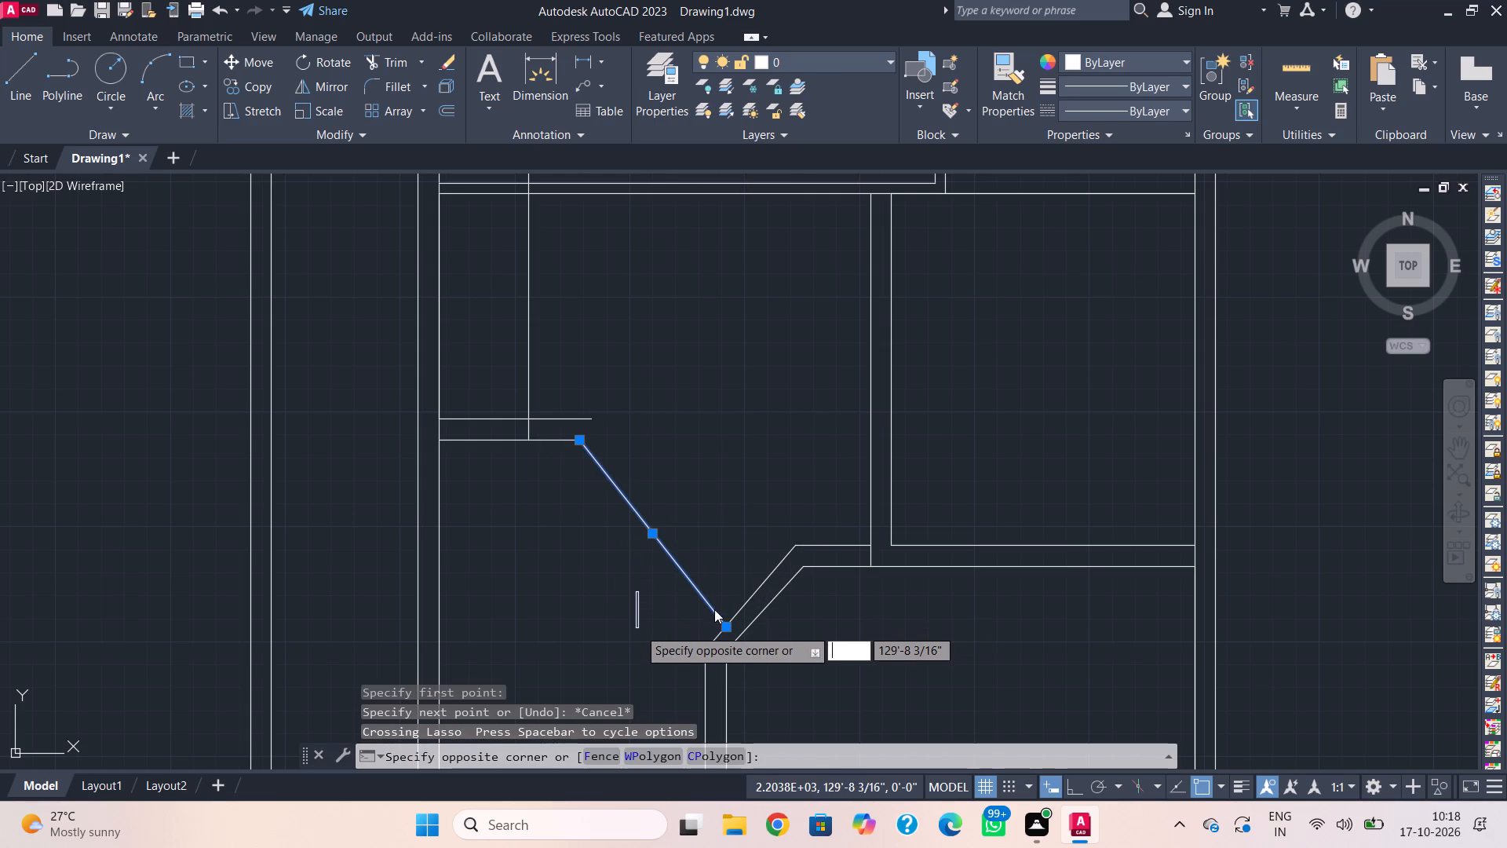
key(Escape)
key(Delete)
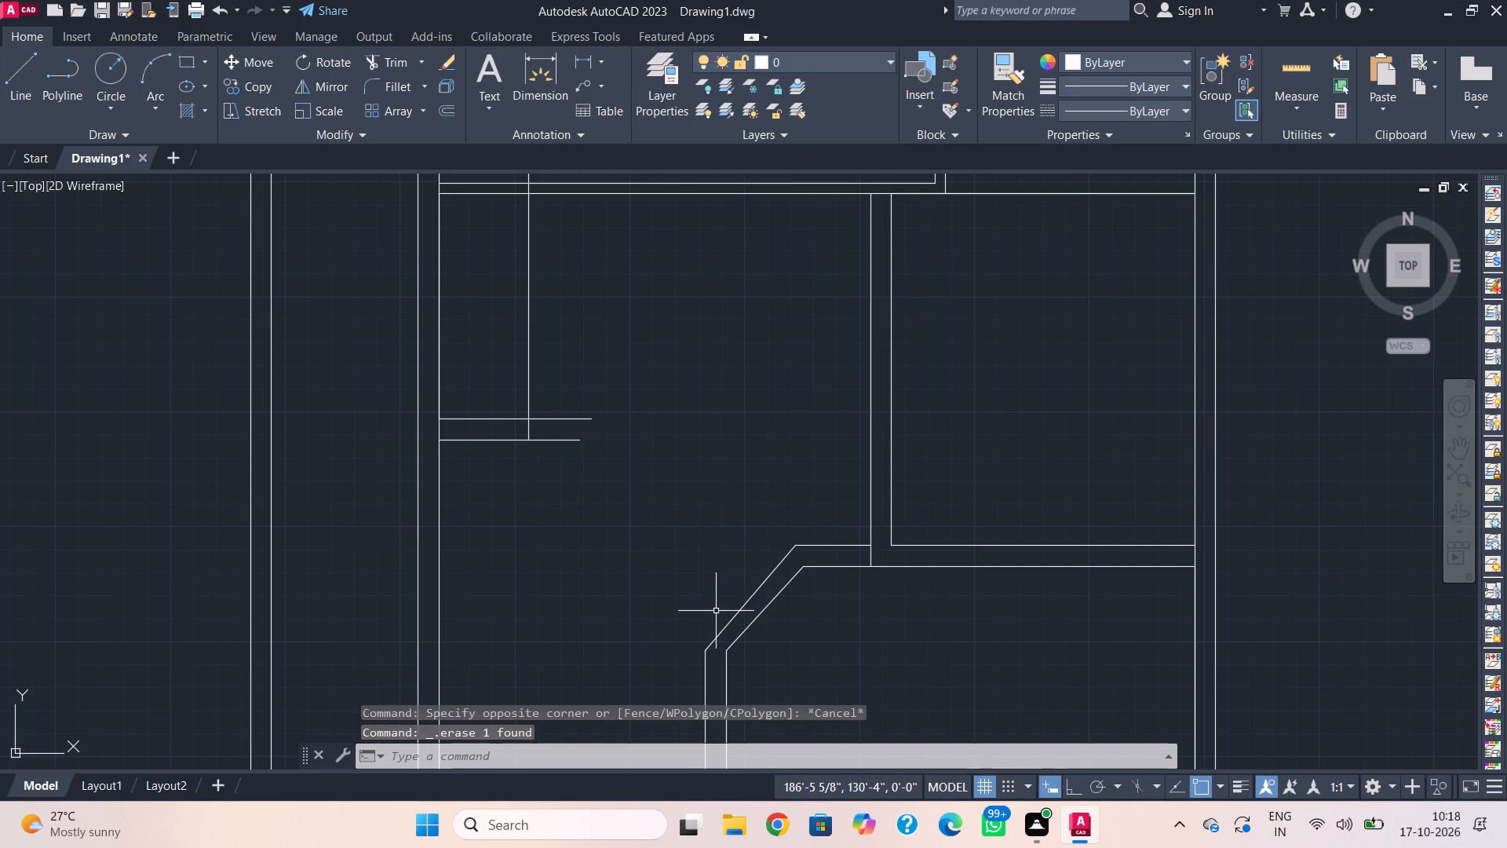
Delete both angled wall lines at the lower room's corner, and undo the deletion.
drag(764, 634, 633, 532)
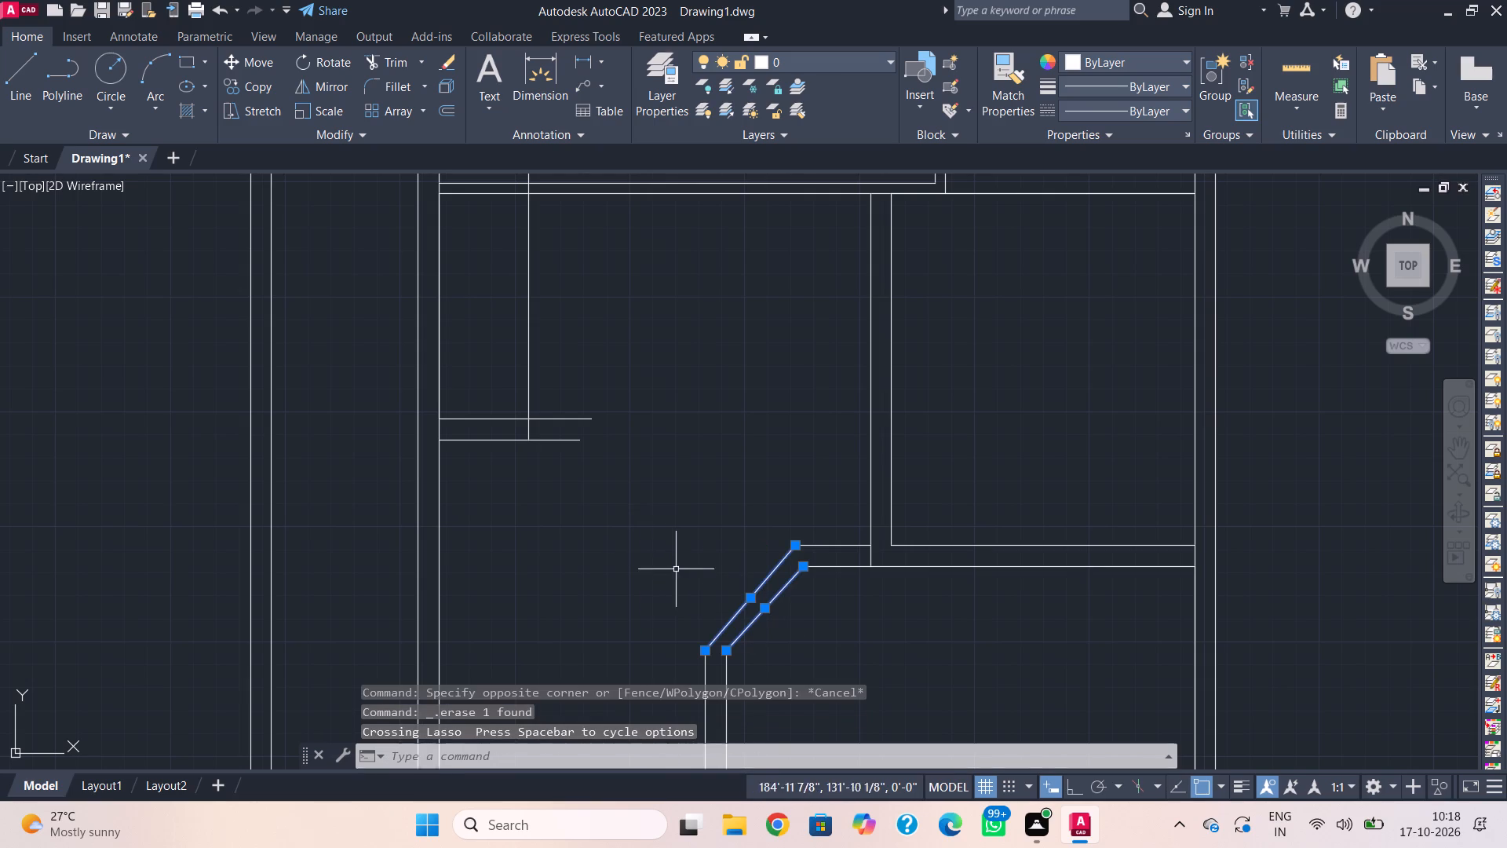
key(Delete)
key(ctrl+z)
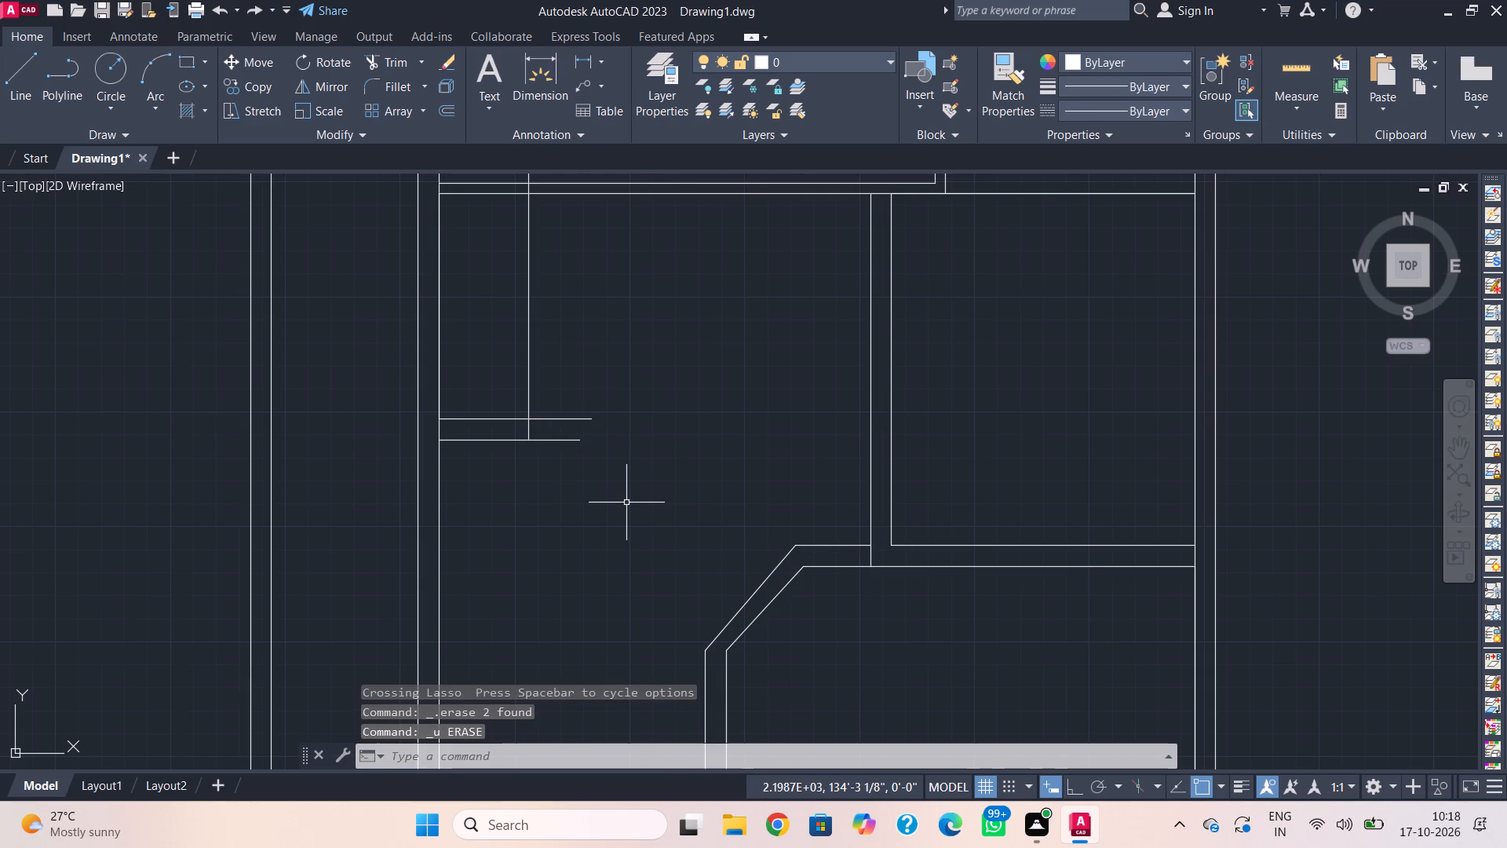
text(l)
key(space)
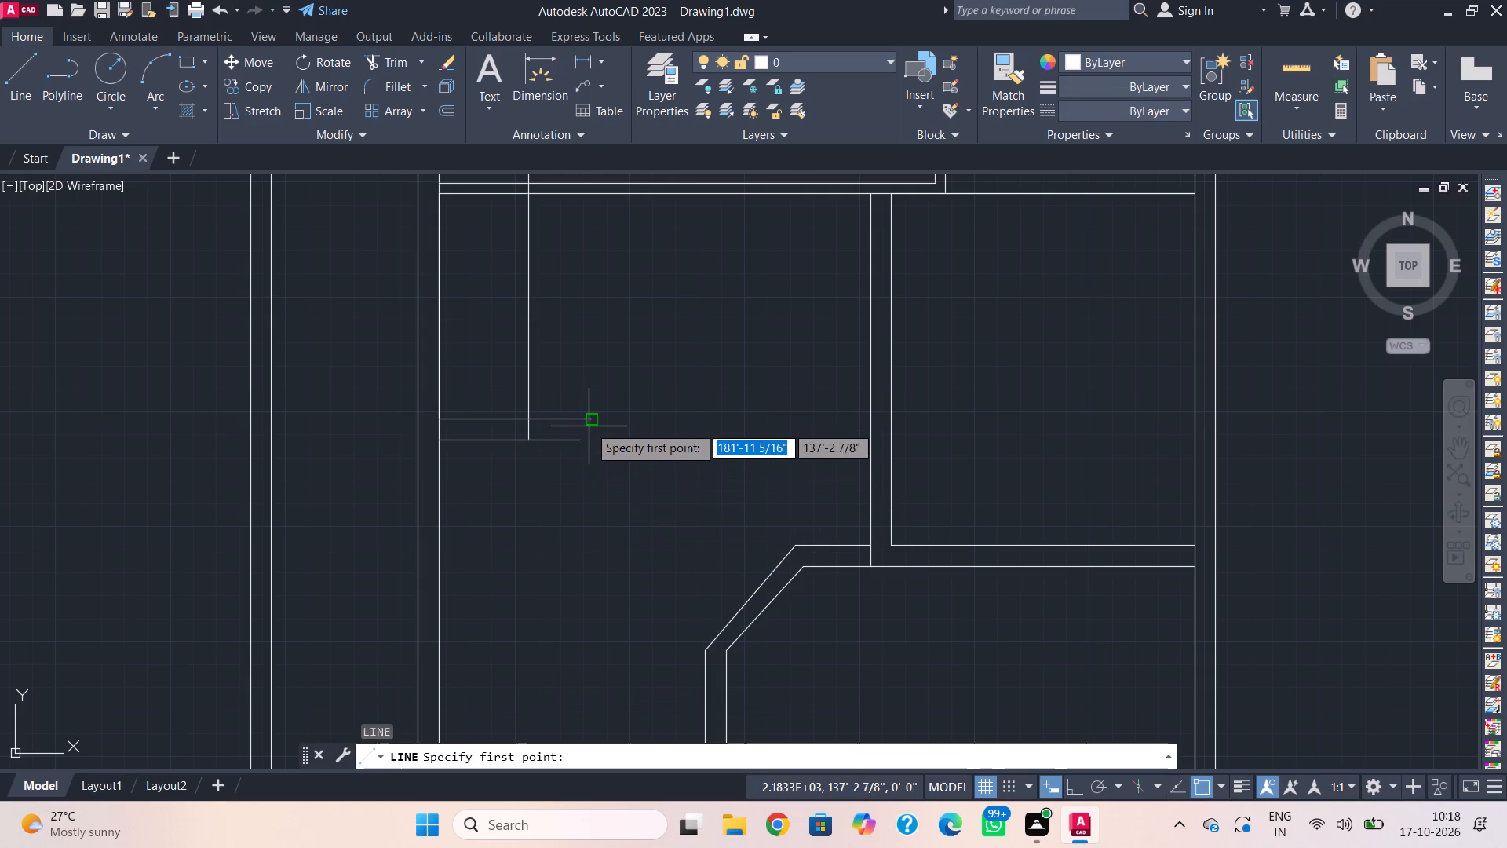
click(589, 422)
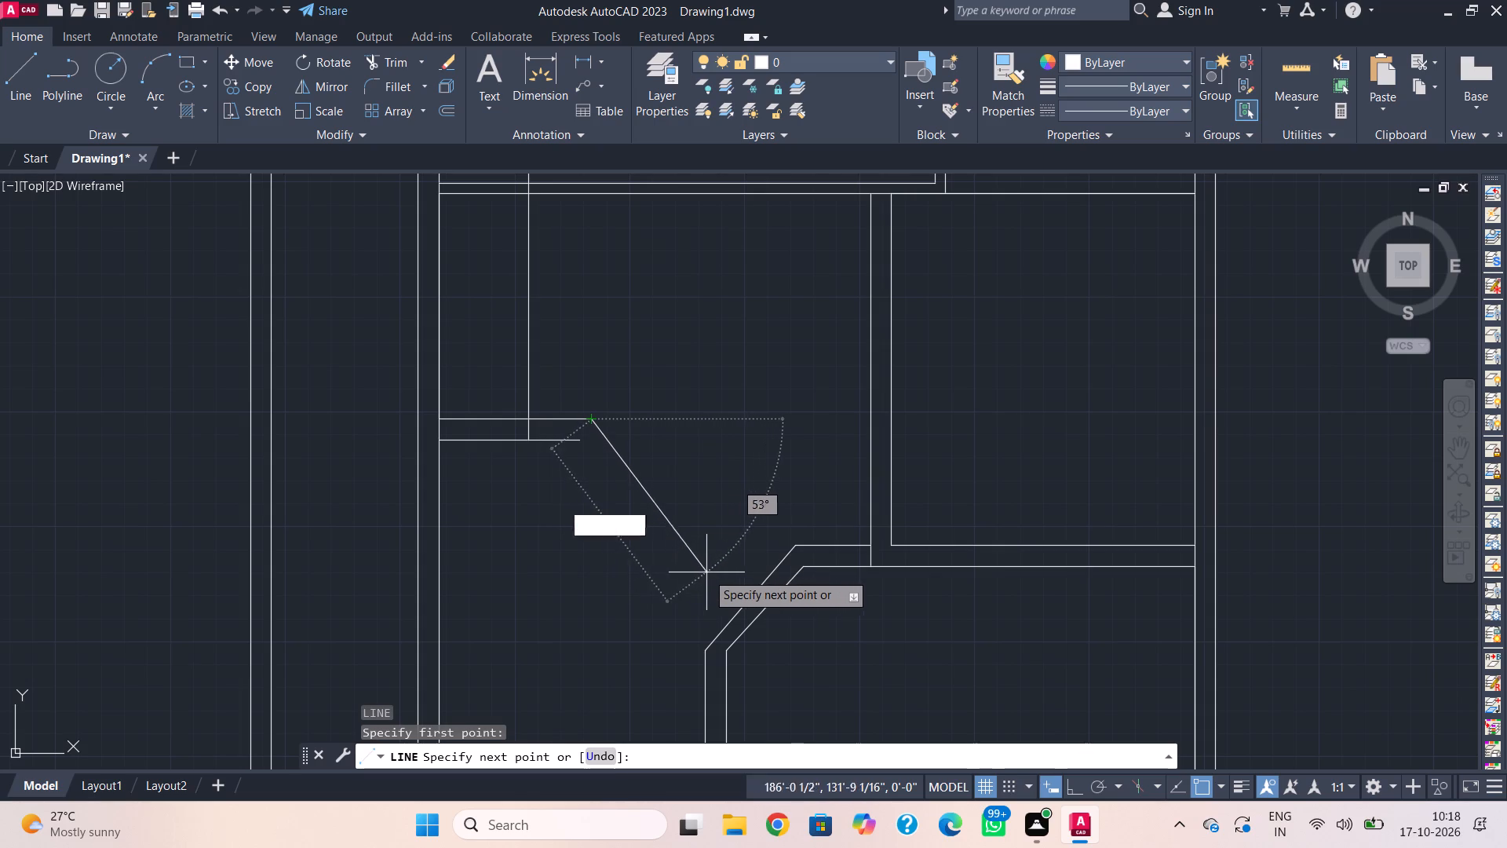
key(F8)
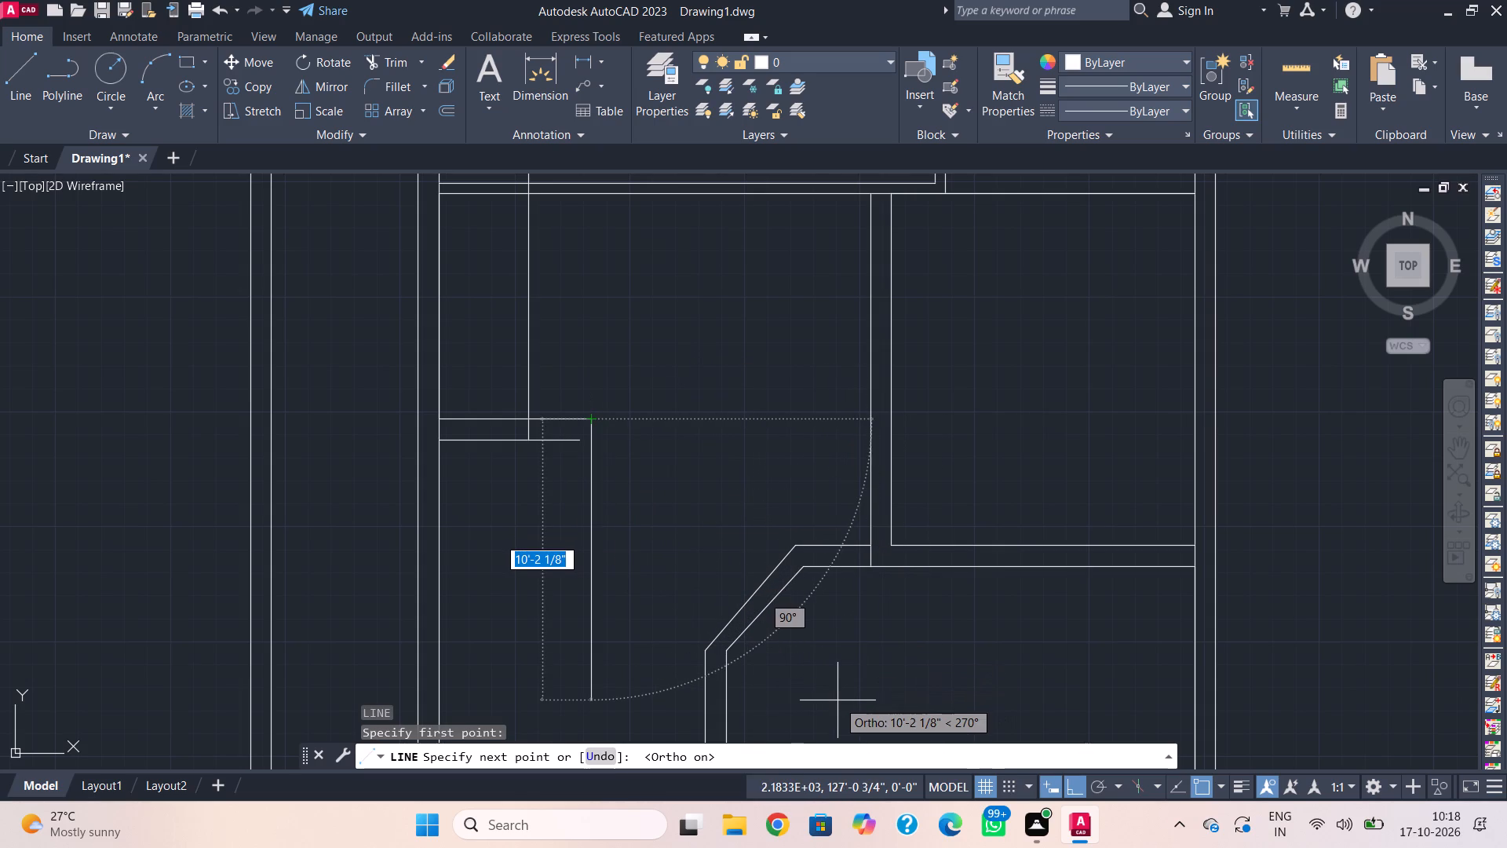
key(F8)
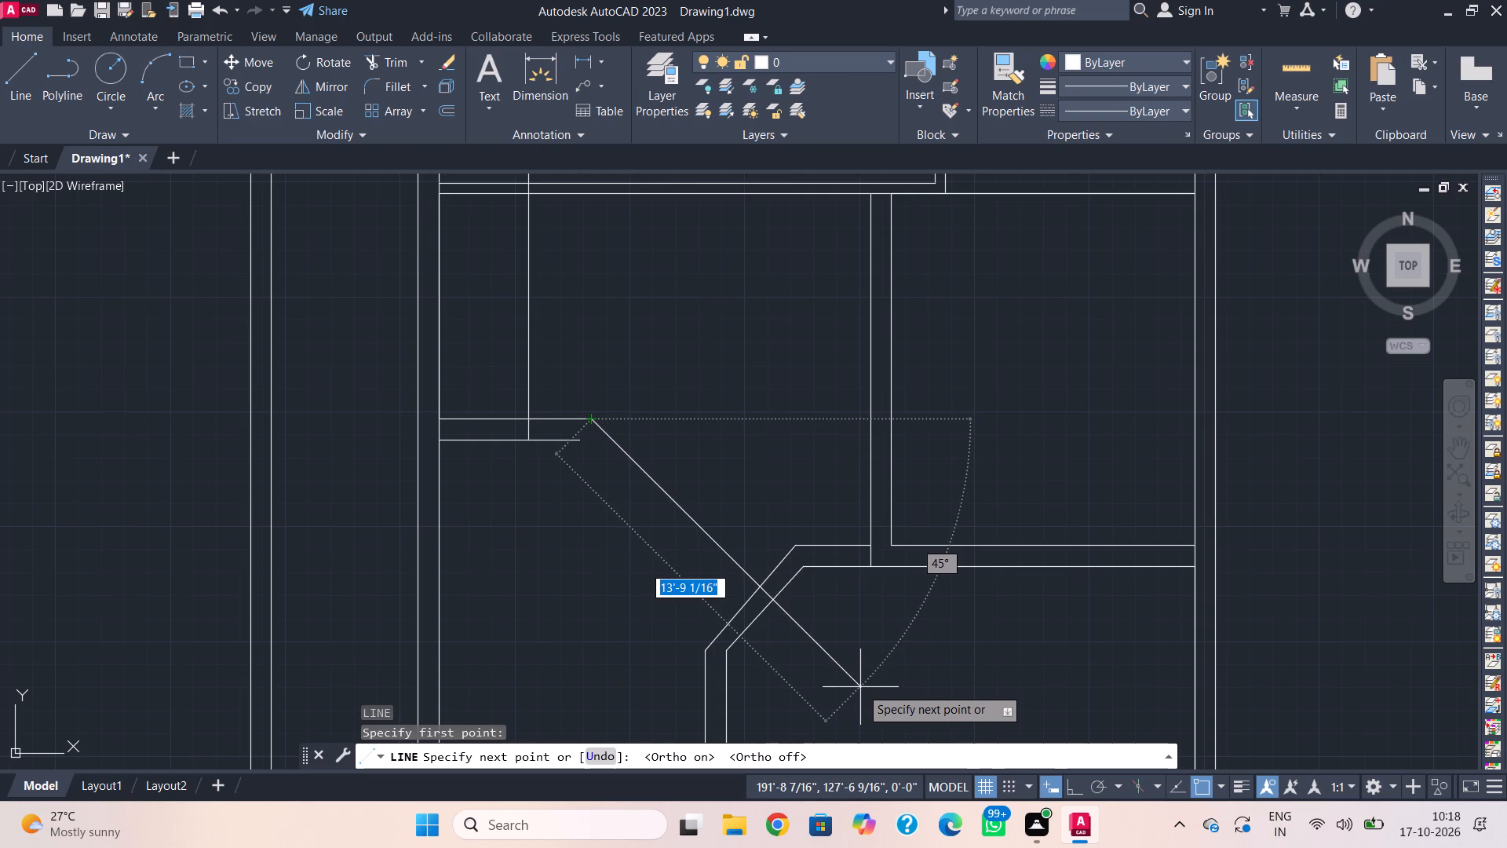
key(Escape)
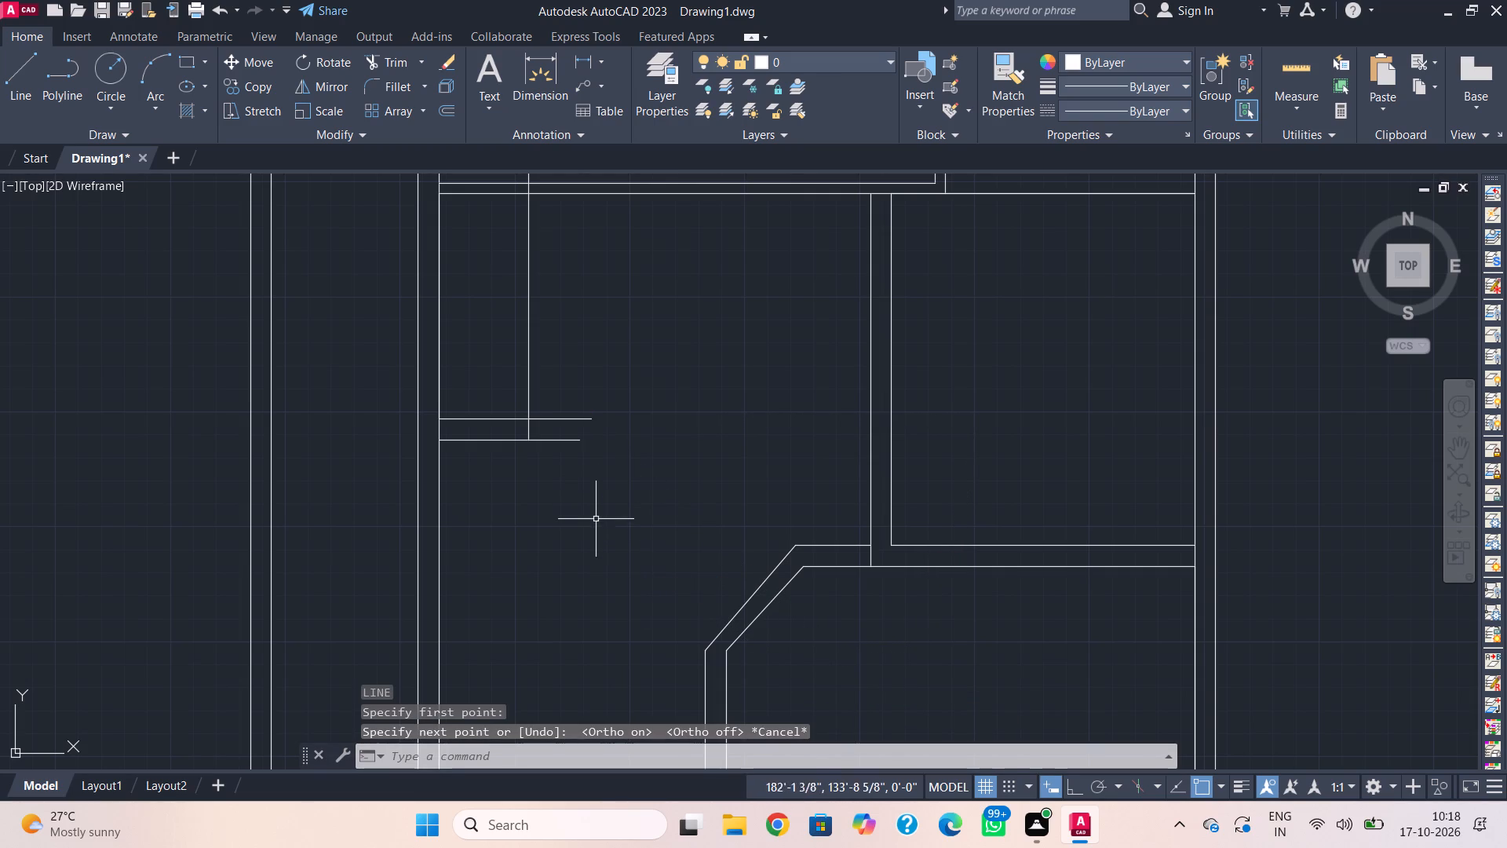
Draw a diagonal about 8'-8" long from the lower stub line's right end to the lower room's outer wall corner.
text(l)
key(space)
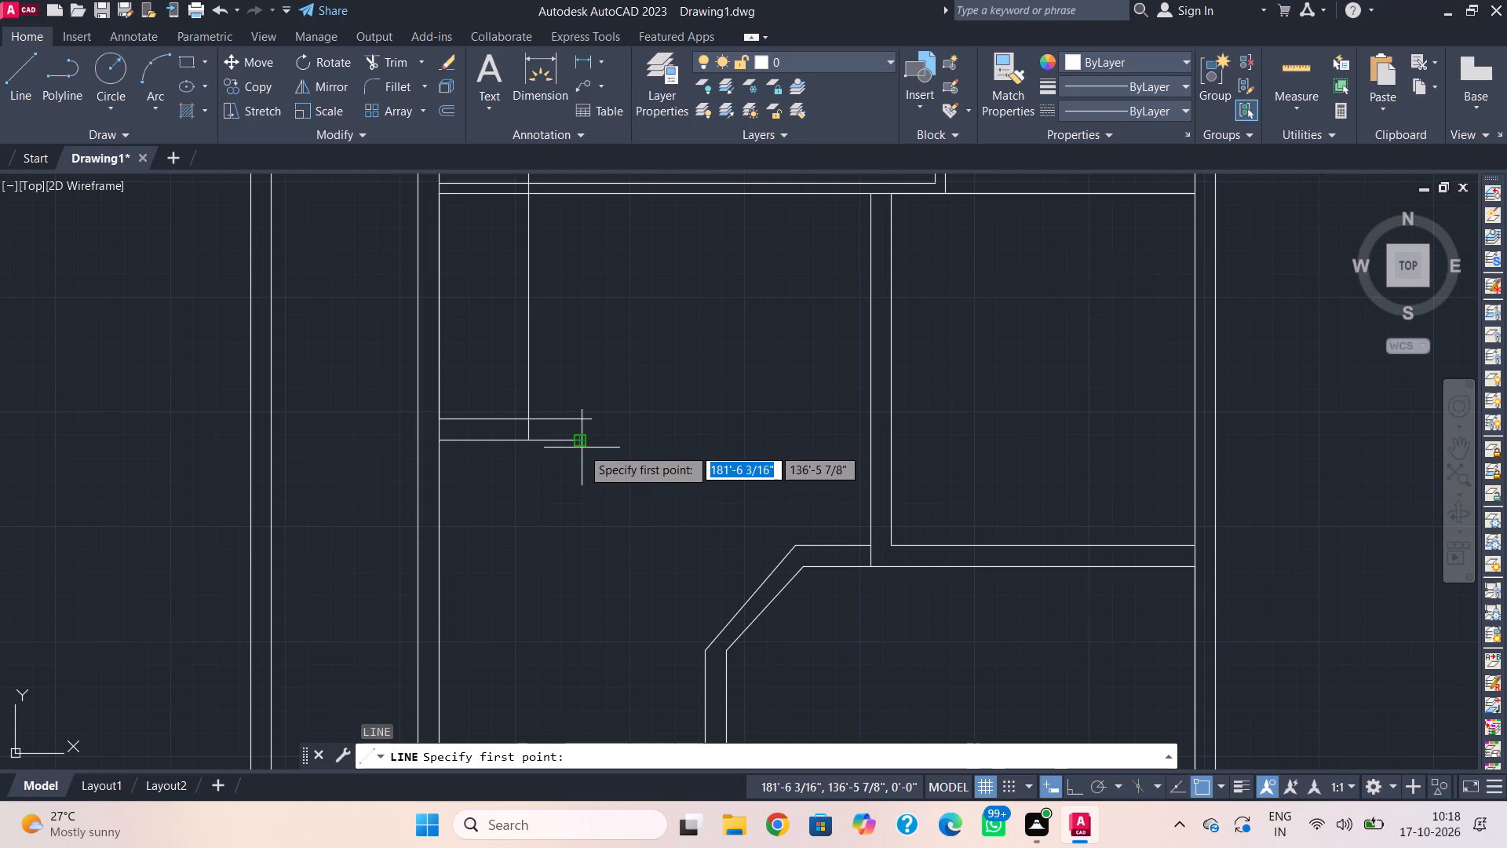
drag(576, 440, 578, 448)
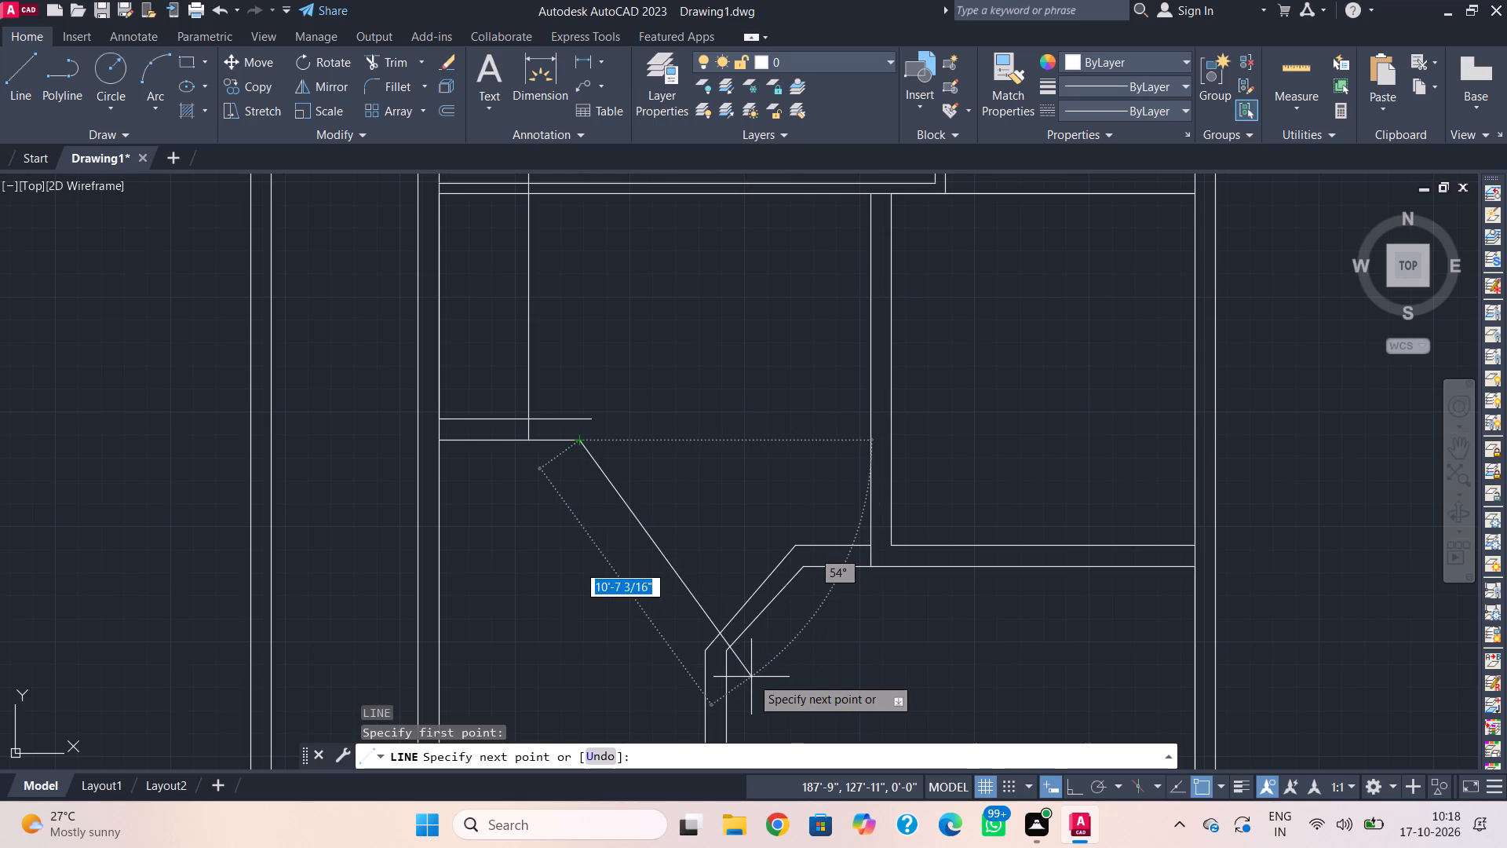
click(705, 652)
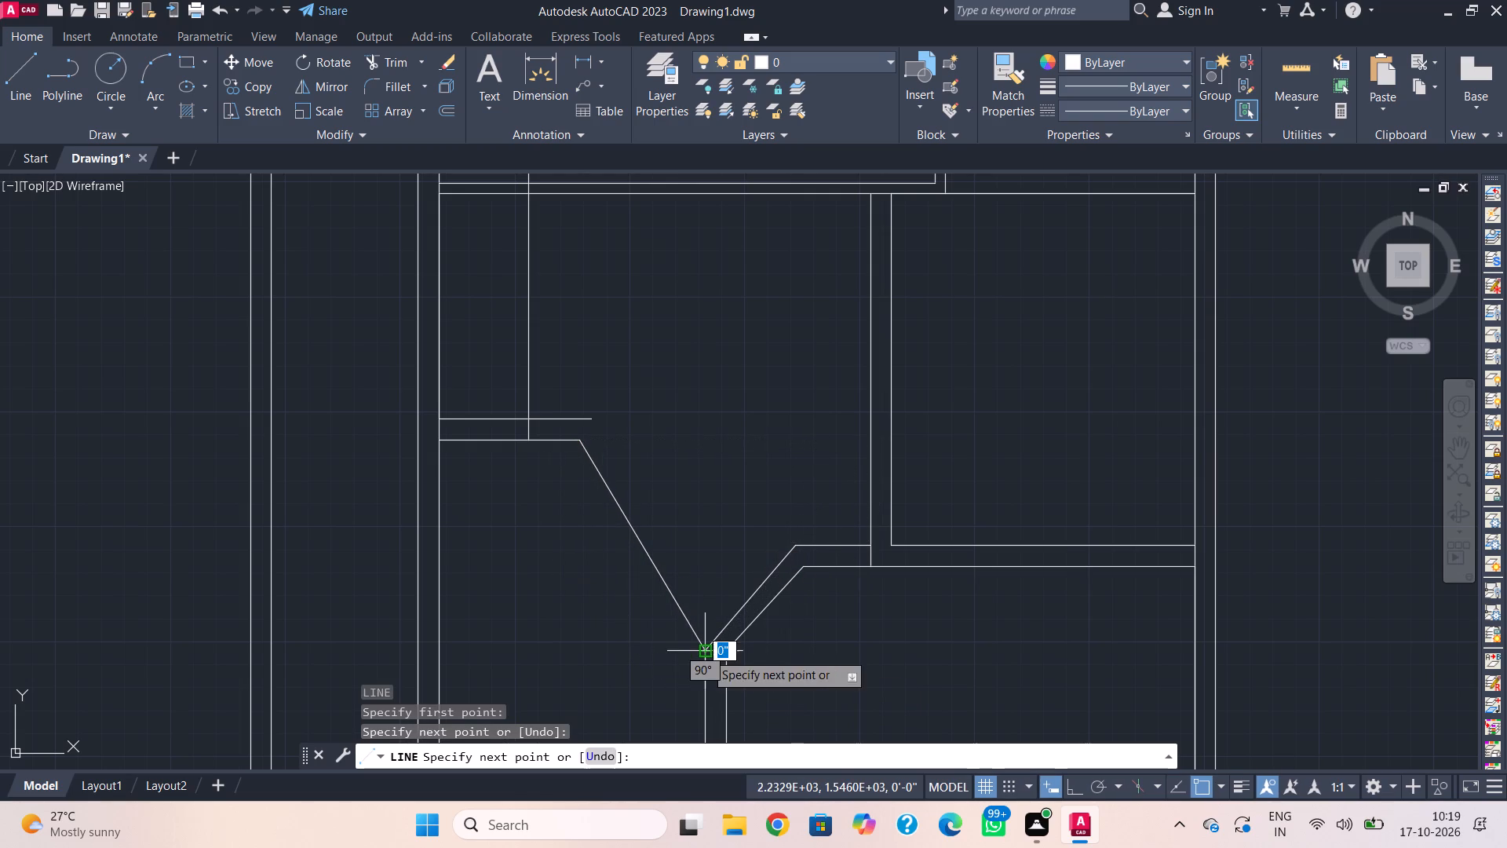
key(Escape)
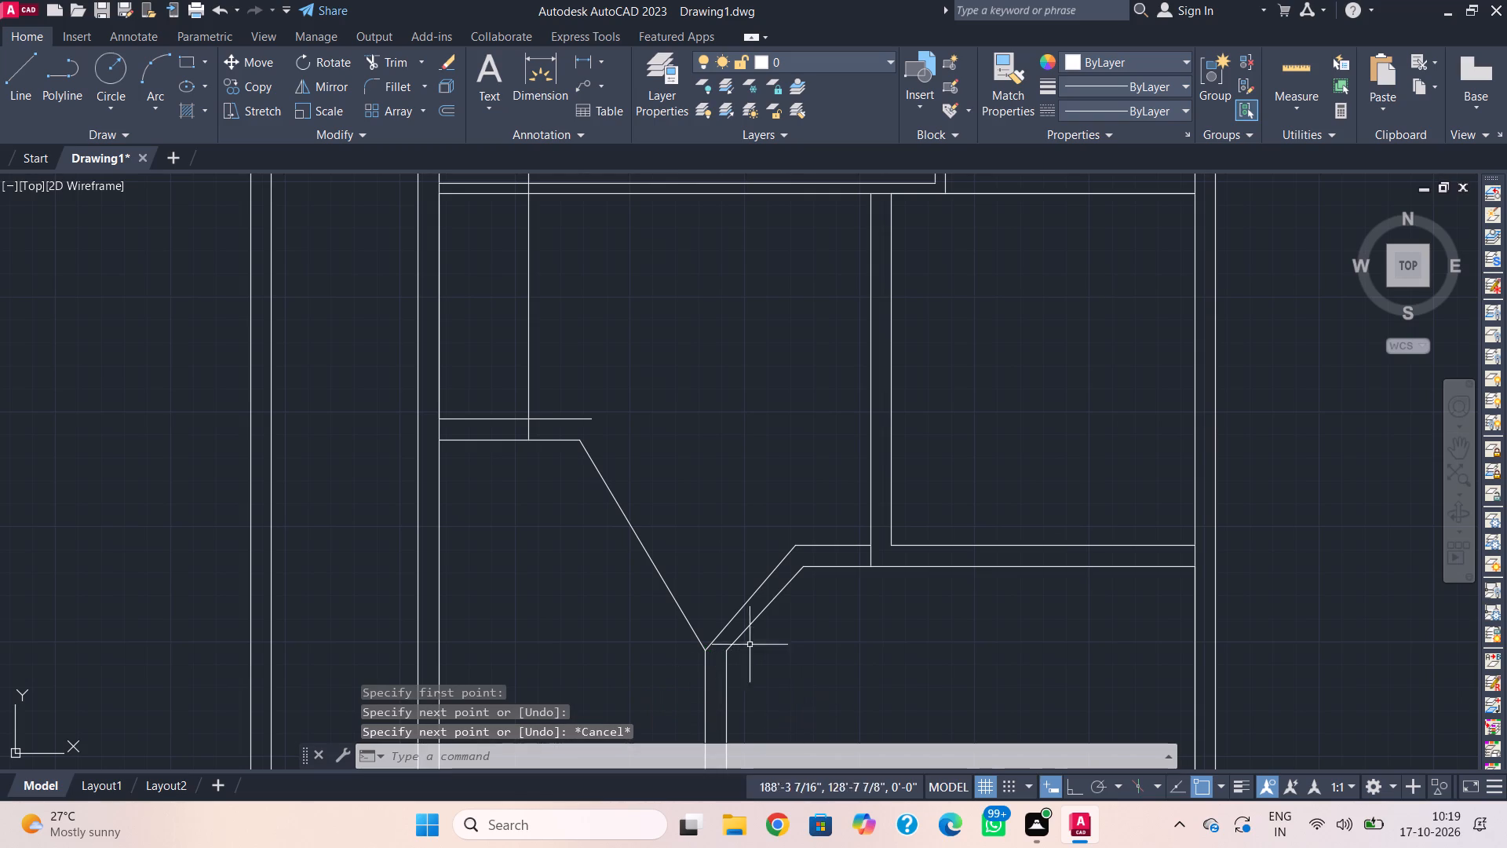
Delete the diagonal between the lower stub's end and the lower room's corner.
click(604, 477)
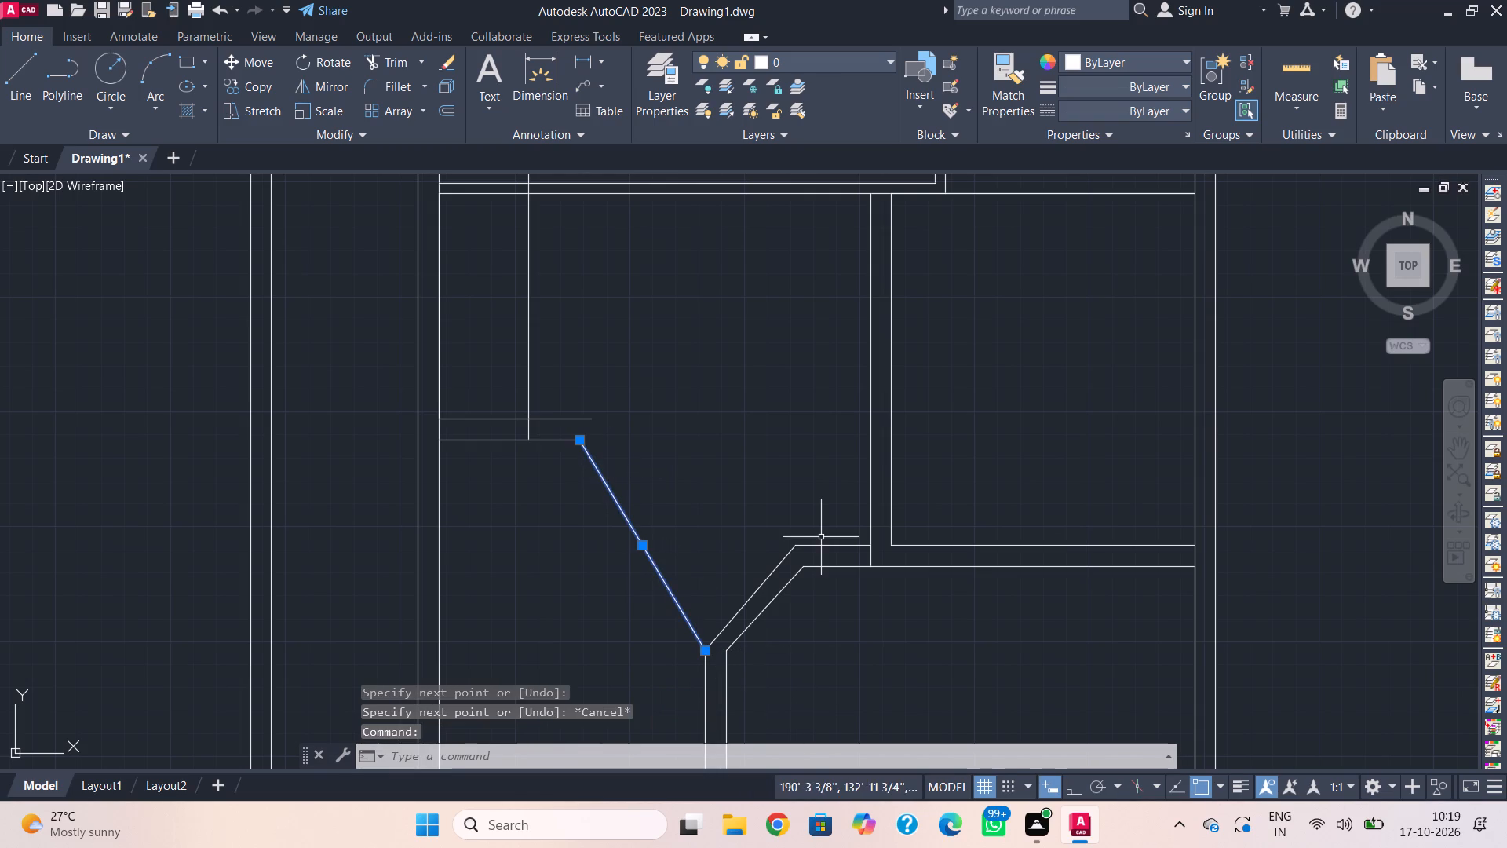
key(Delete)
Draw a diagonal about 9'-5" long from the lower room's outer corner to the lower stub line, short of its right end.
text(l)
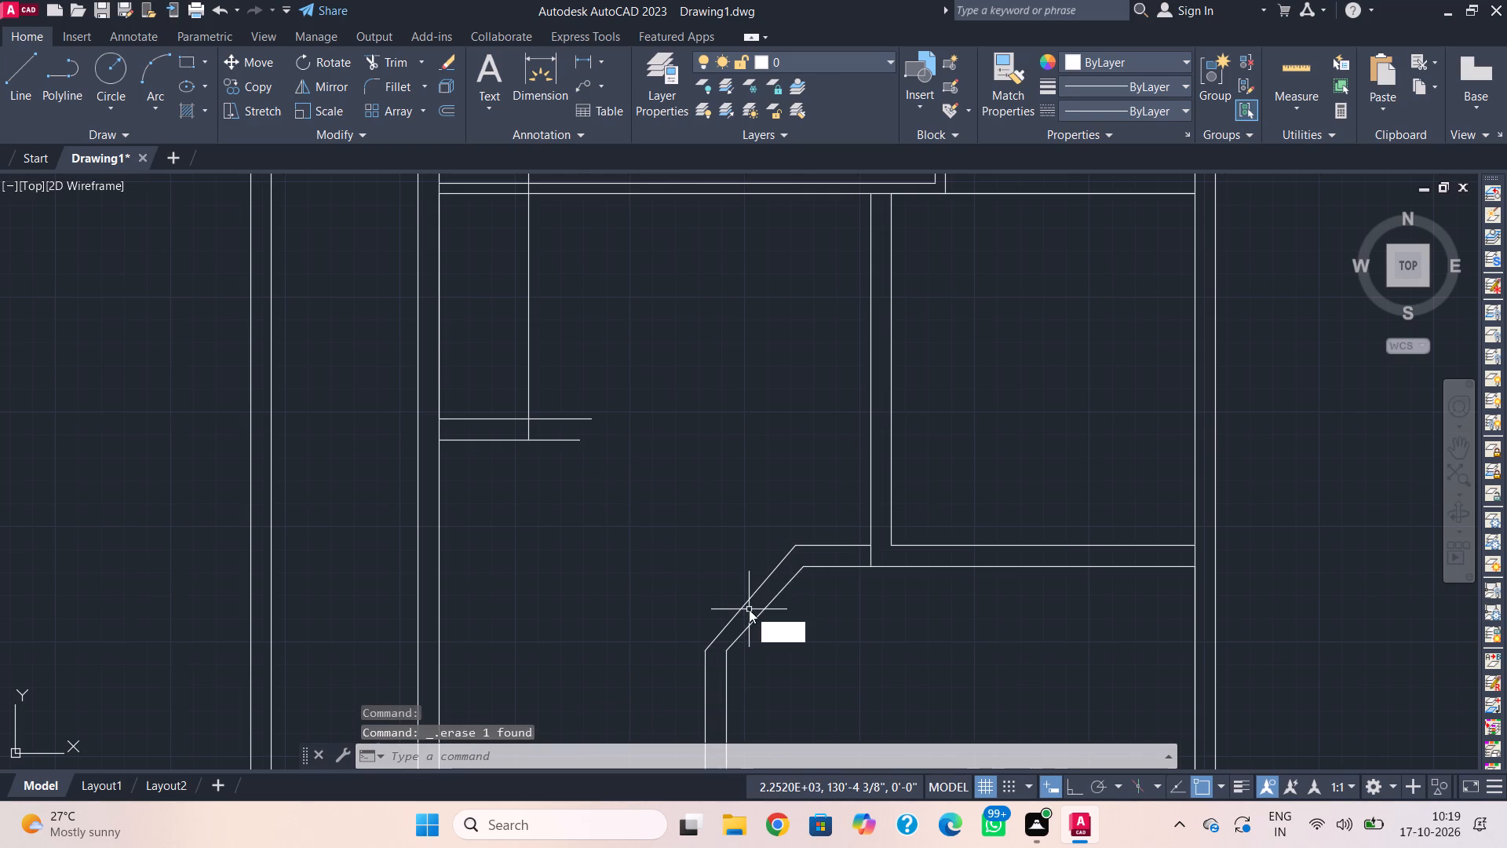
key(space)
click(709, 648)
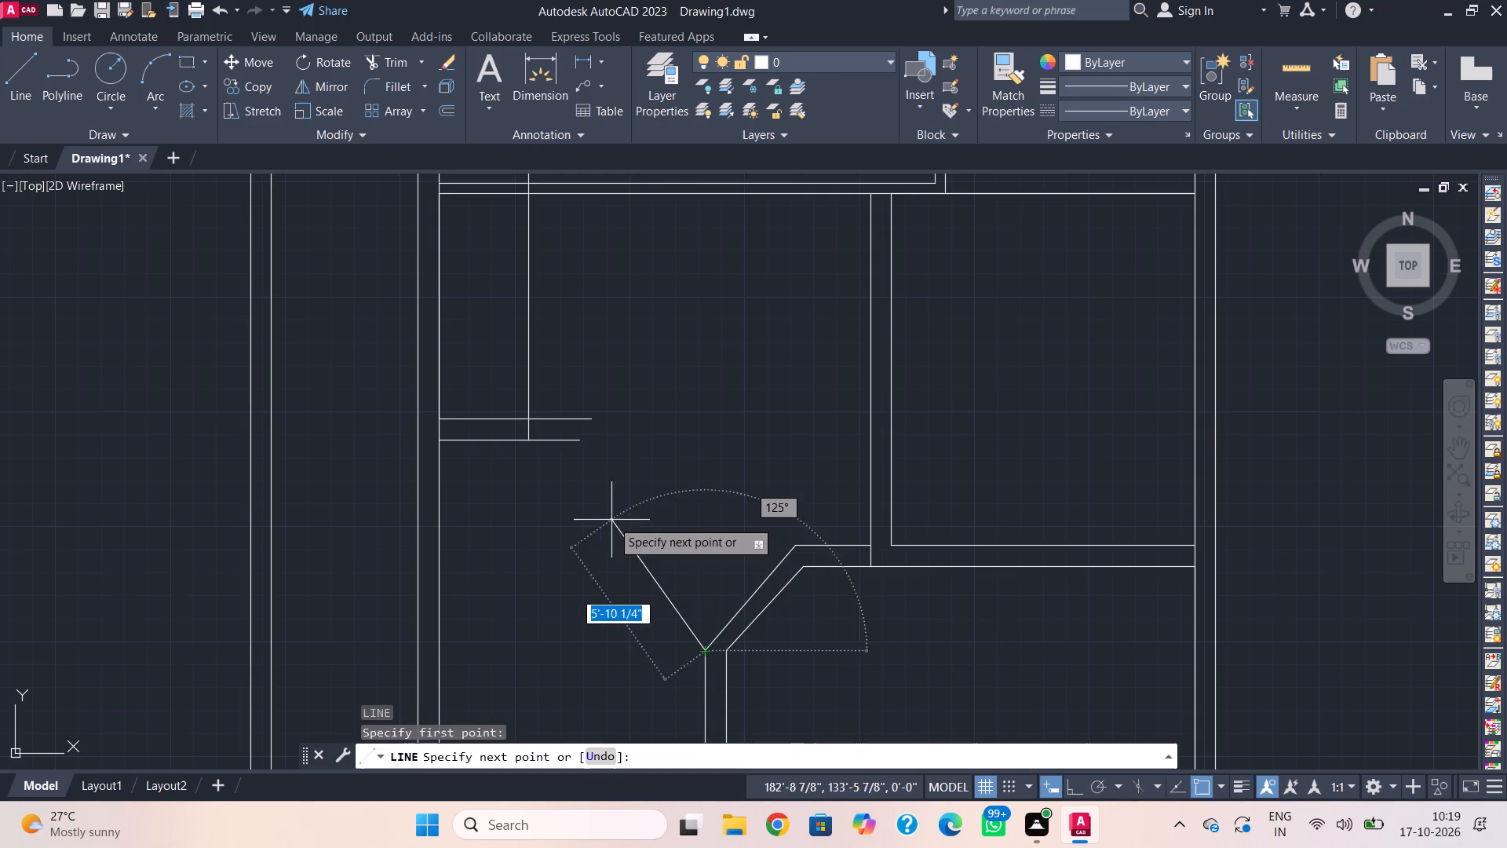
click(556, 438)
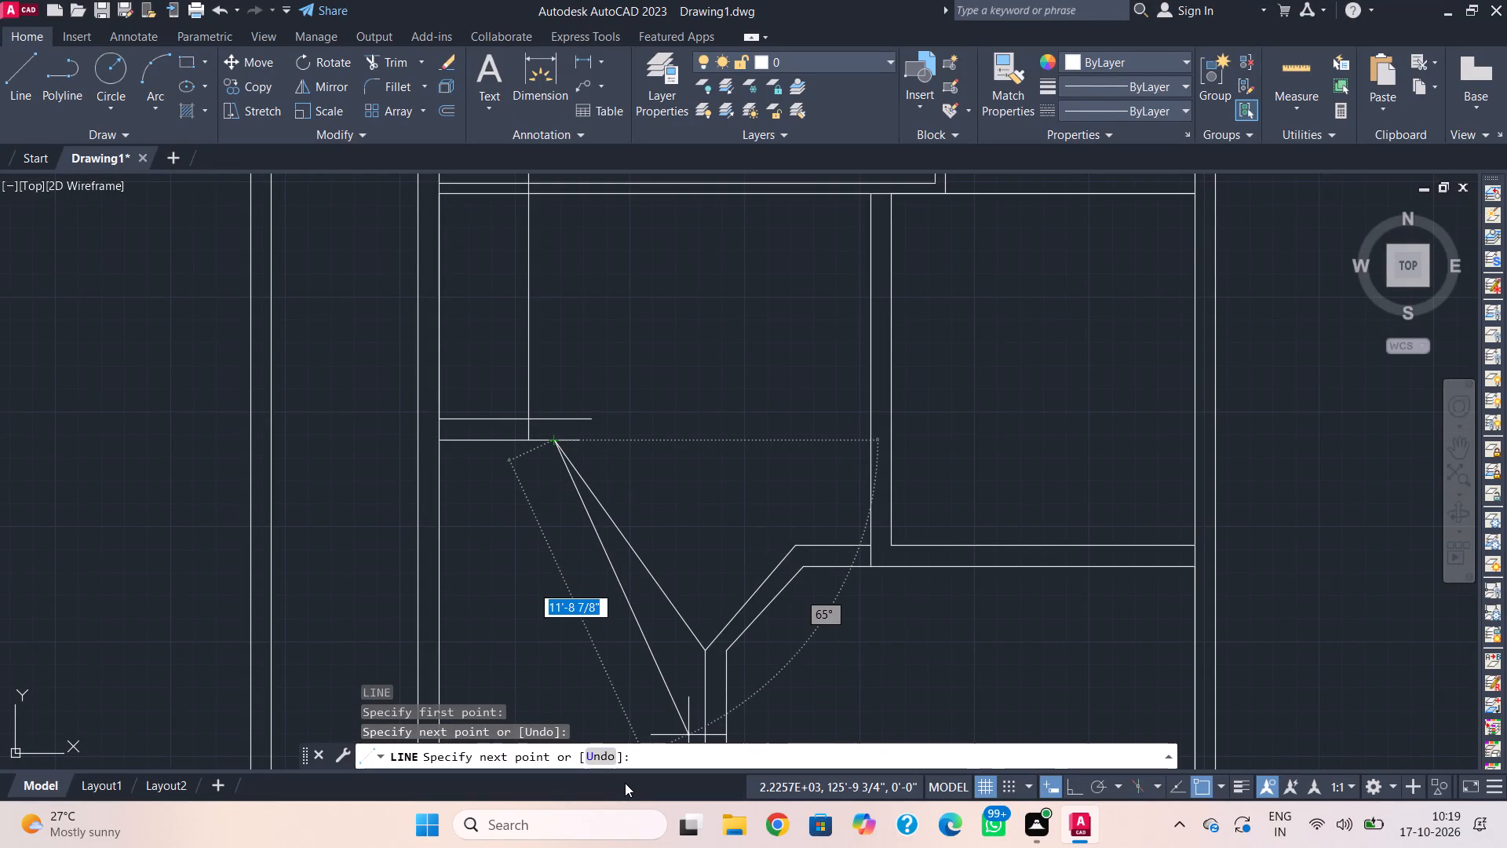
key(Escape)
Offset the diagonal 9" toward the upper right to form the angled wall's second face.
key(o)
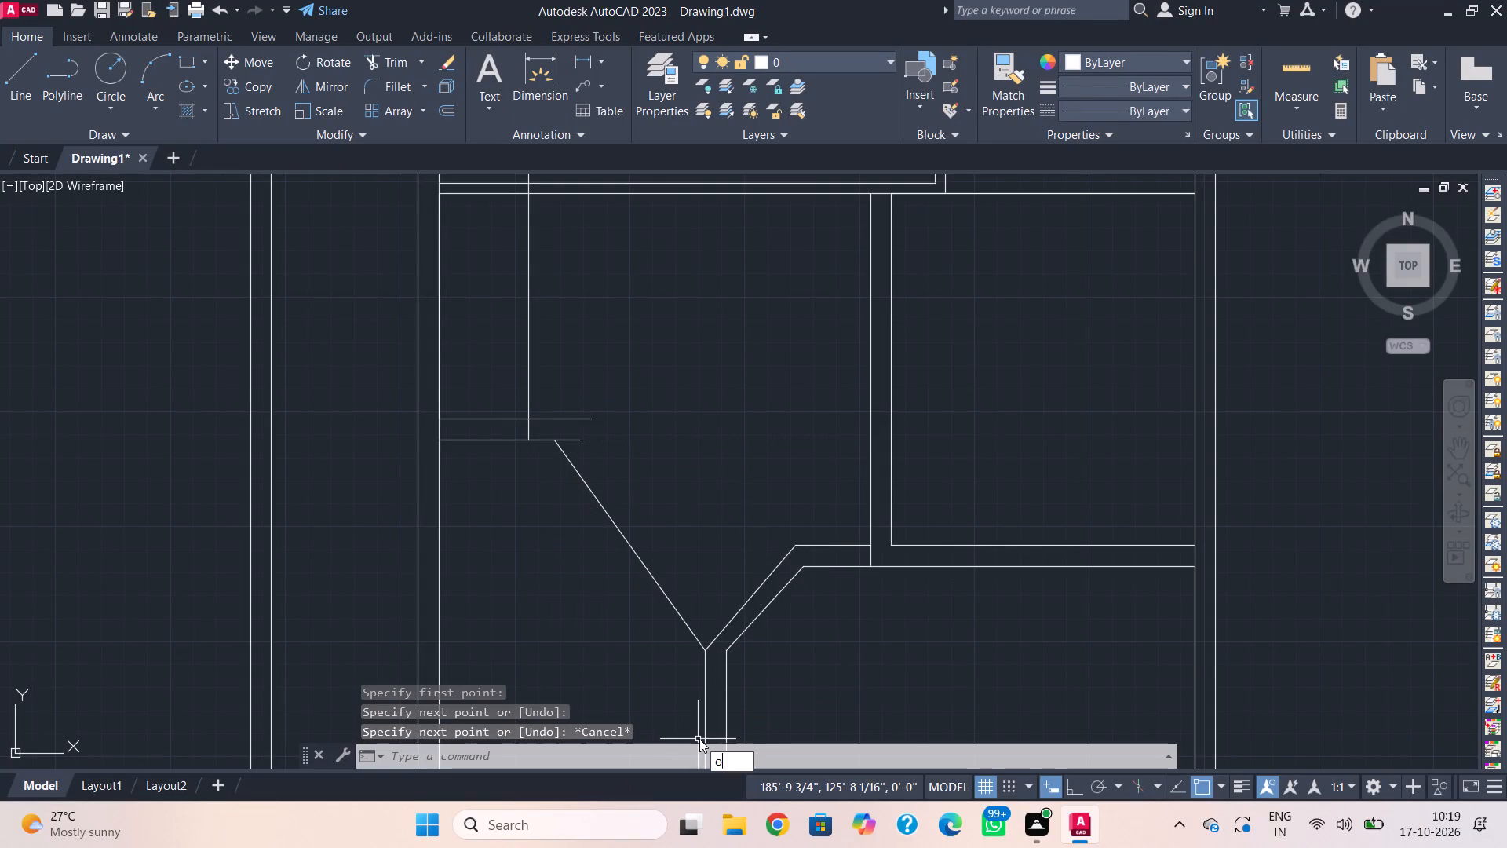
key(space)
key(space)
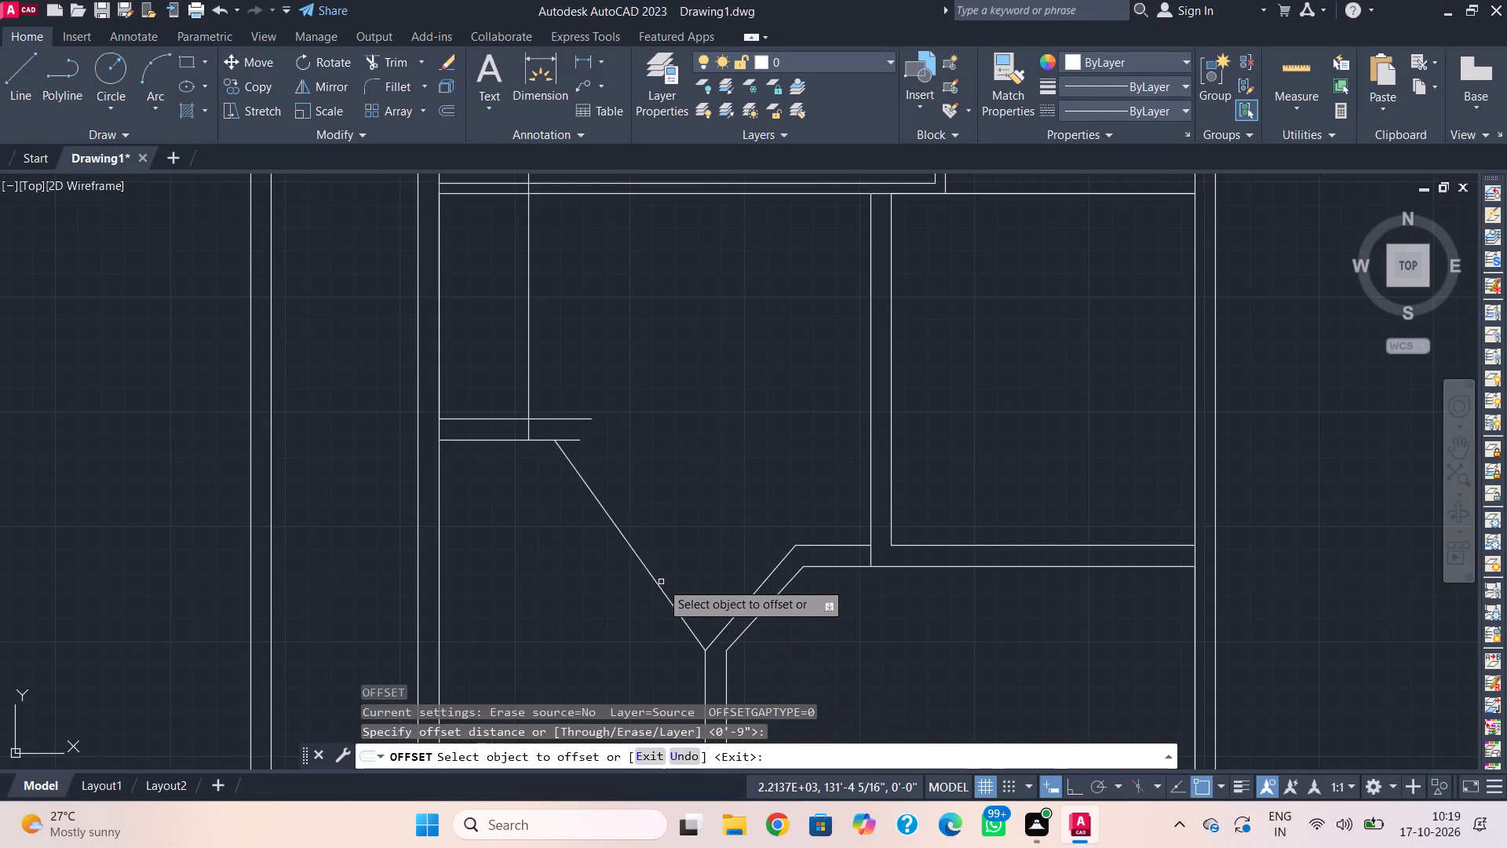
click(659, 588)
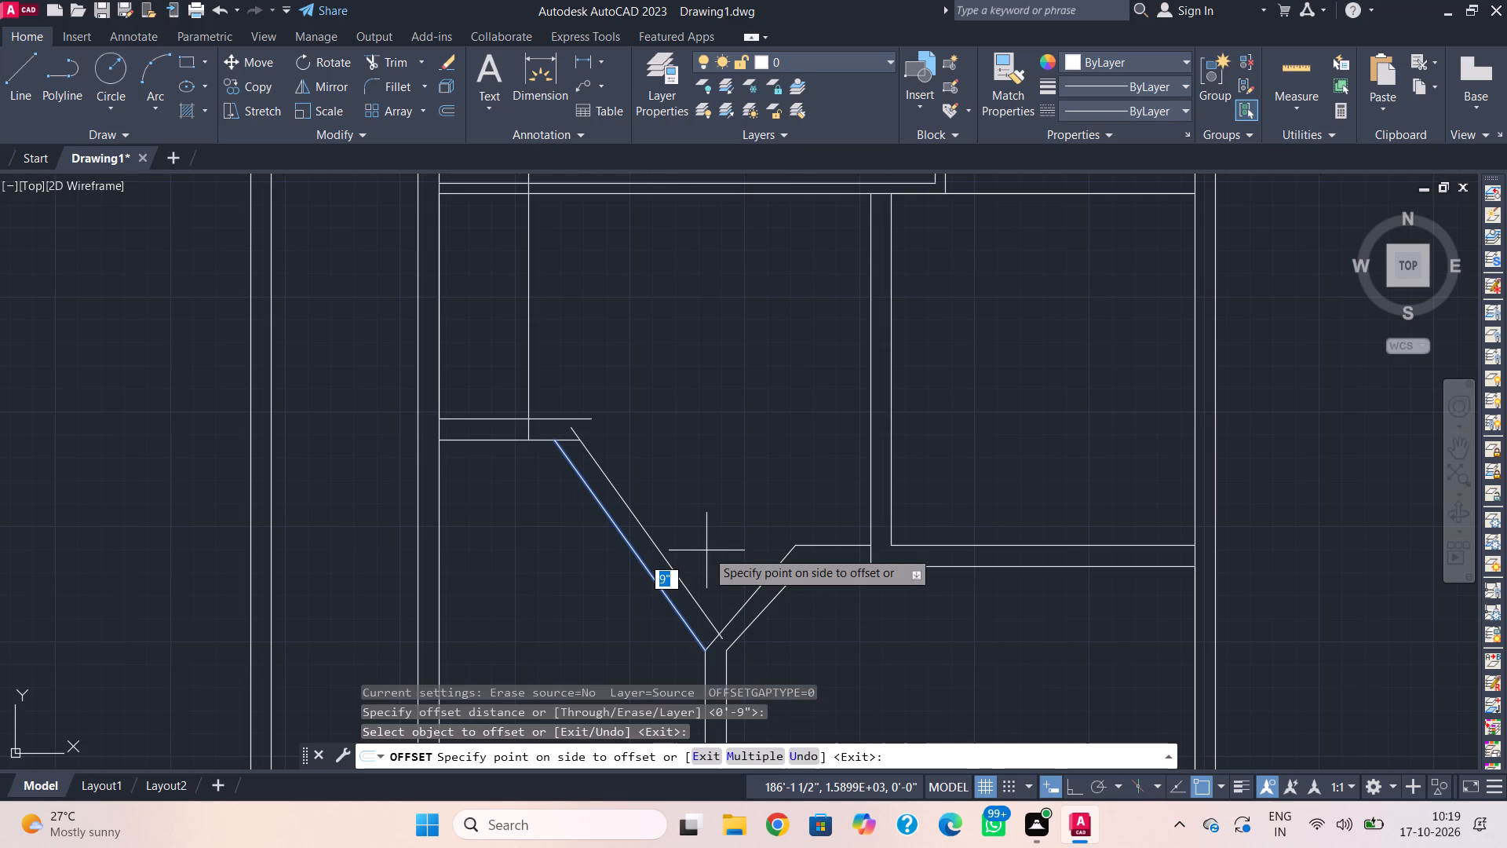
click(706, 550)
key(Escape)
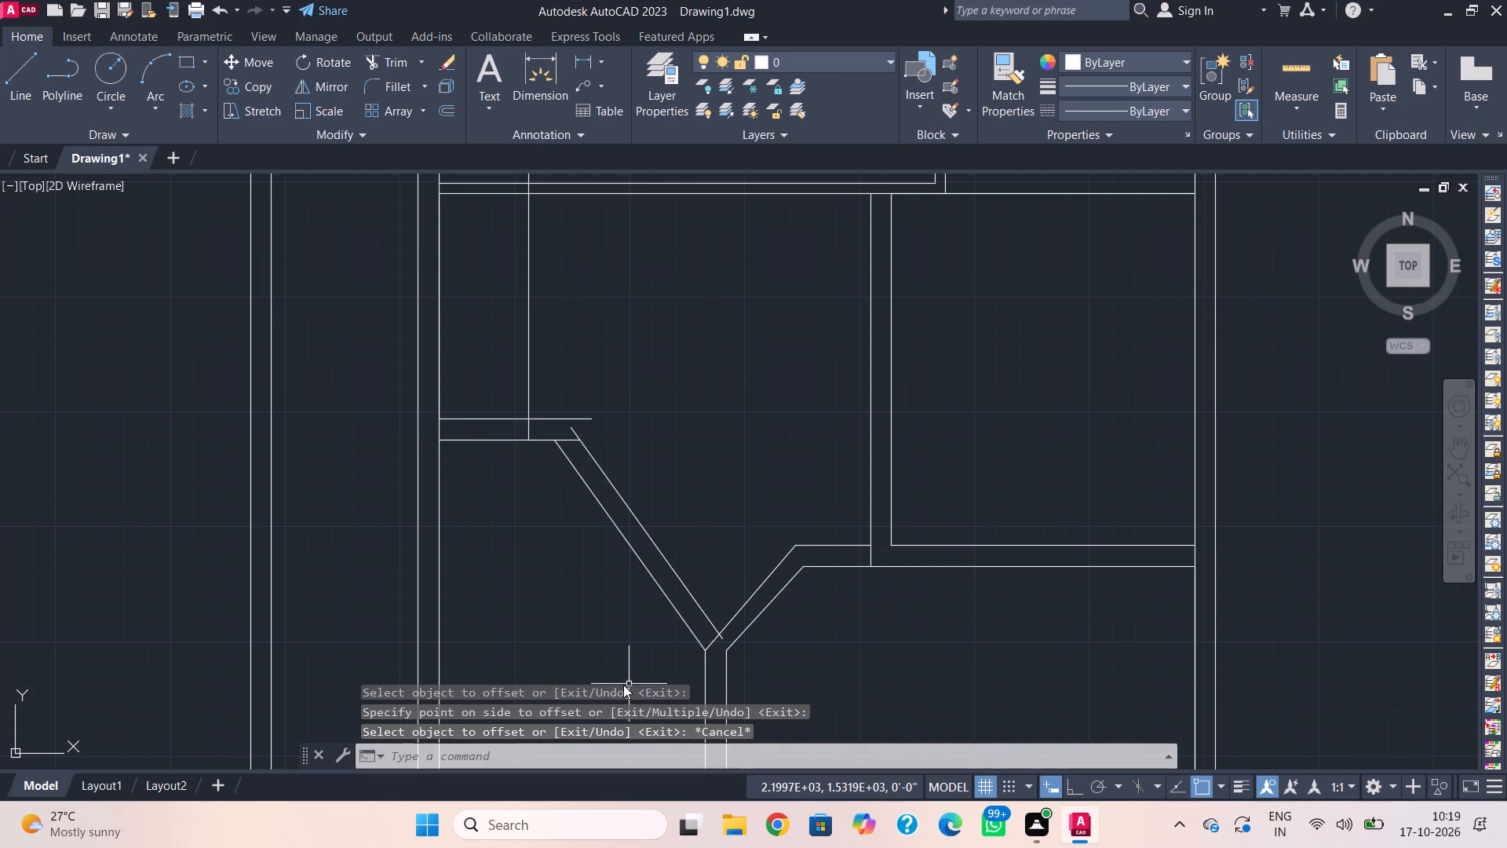
Trim the lower stub line's overhang past the first diagonal.
key(t)
text(r)
key(space)
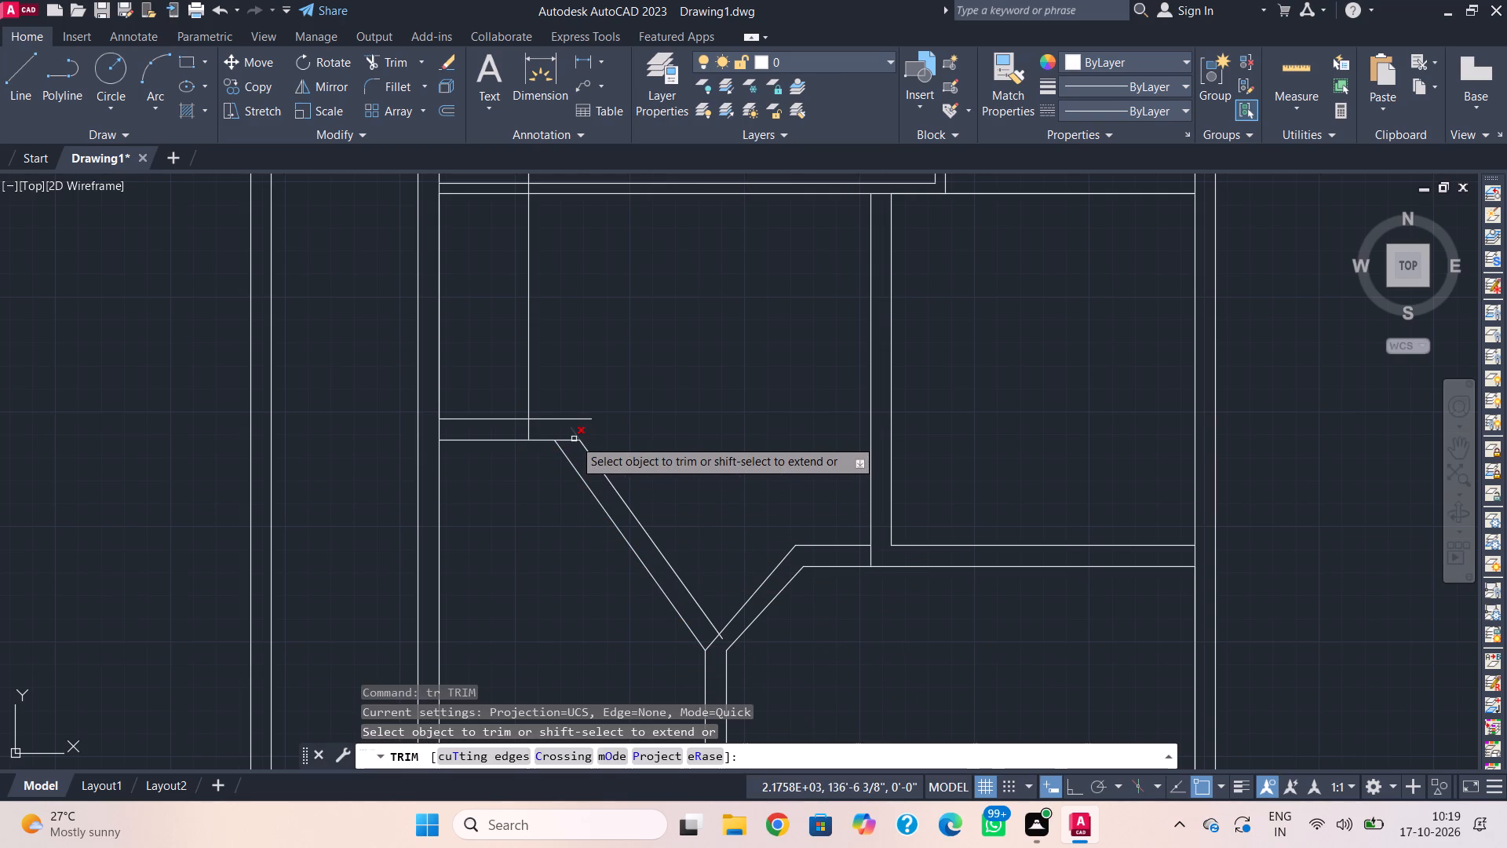
click(562, 442)
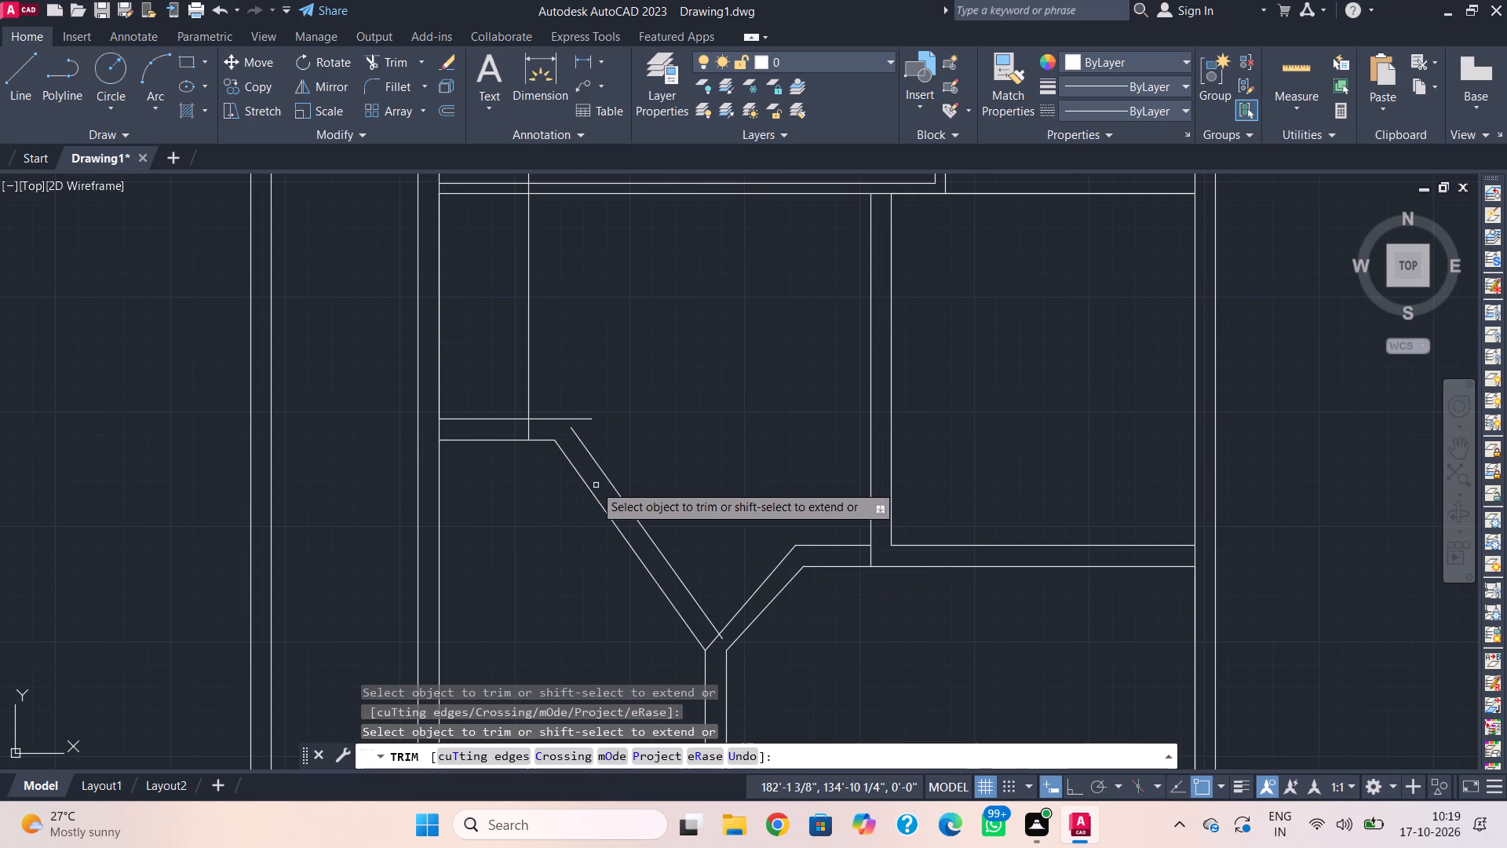
key(Escape)
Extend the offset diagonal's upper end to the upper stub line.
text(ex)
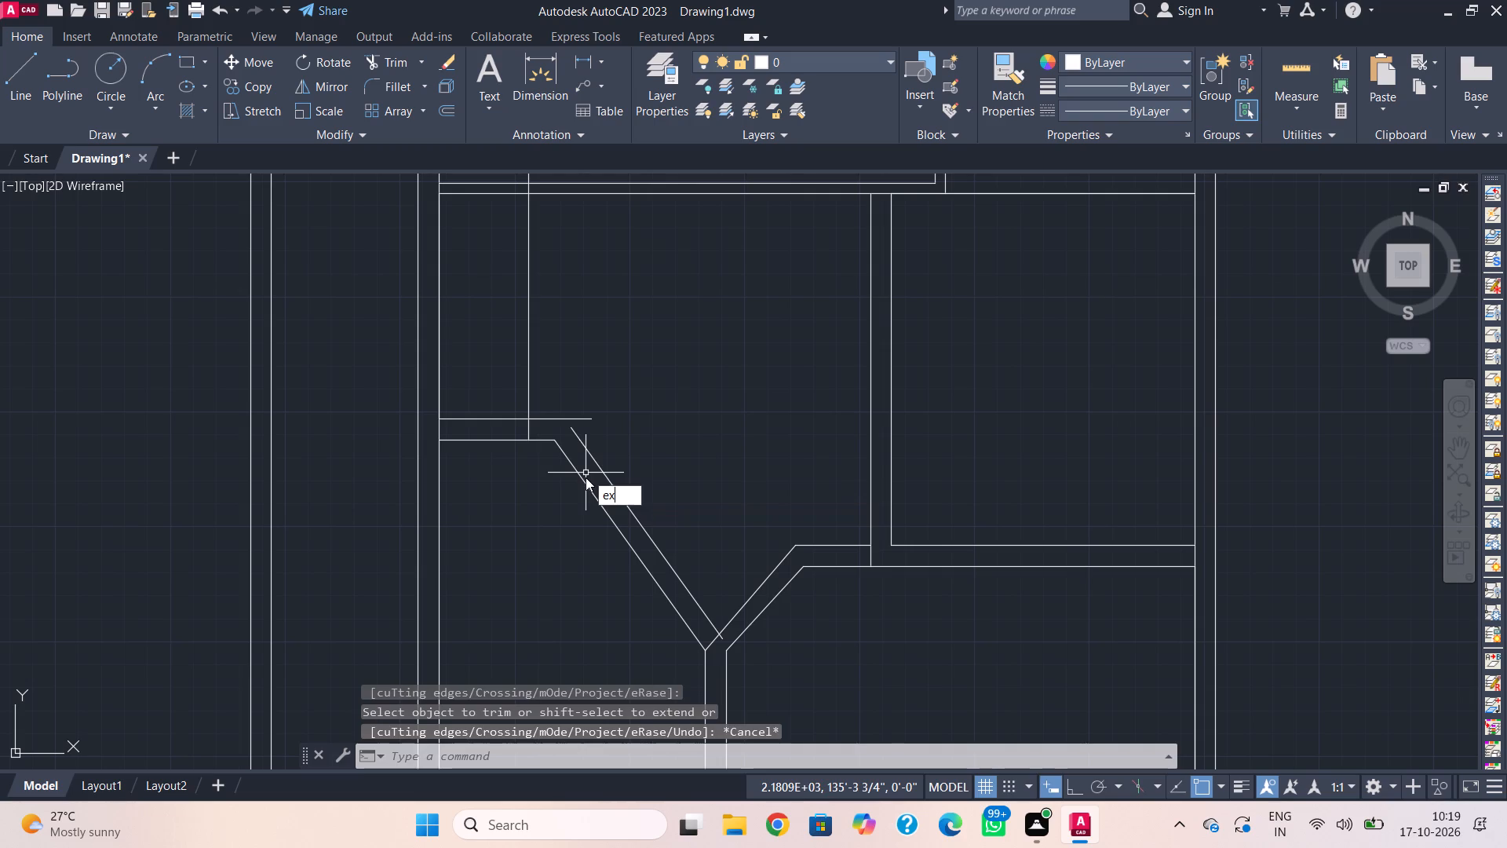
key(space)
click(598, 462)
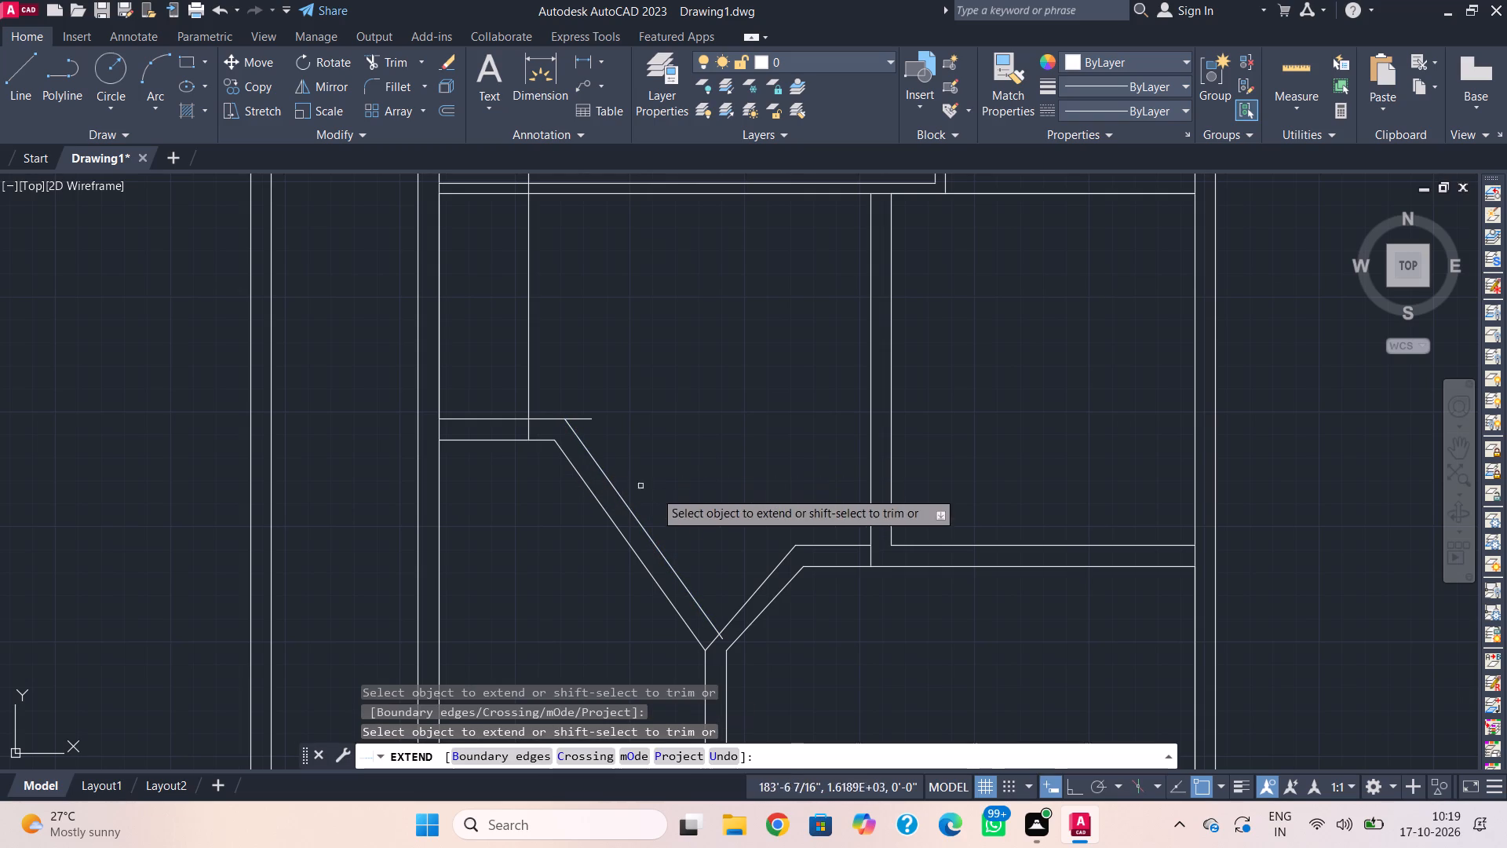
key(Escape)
Trim the offset diagonal's end past the lower room's angled wall and the upper stub line's overhang past the diagonal.
text(tr)
key(space)
click(721, 640)
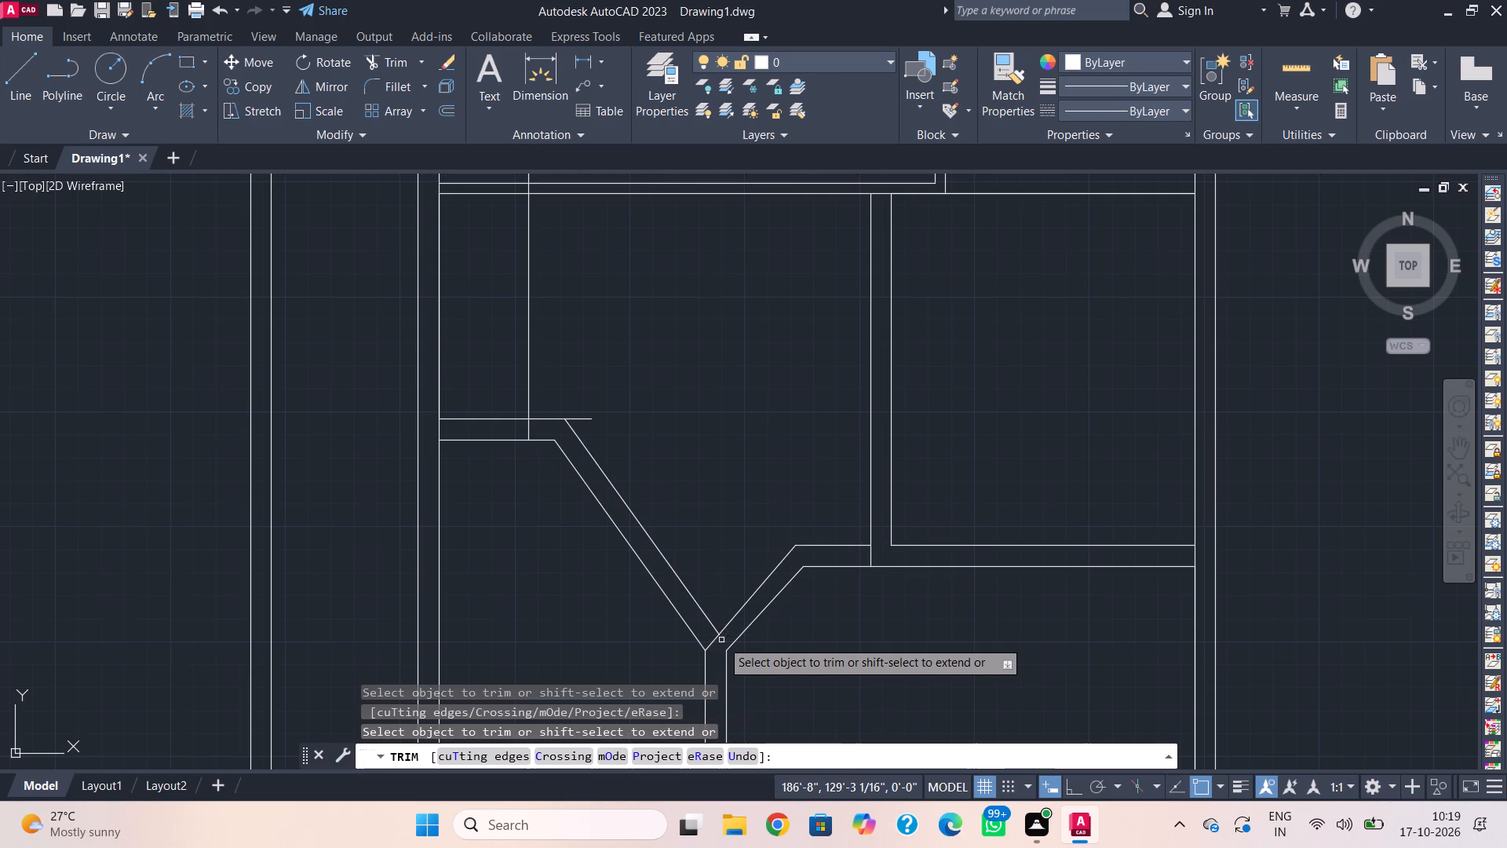
drag(568, 408, 603, 426)
drag(589, 431, 584, 404)
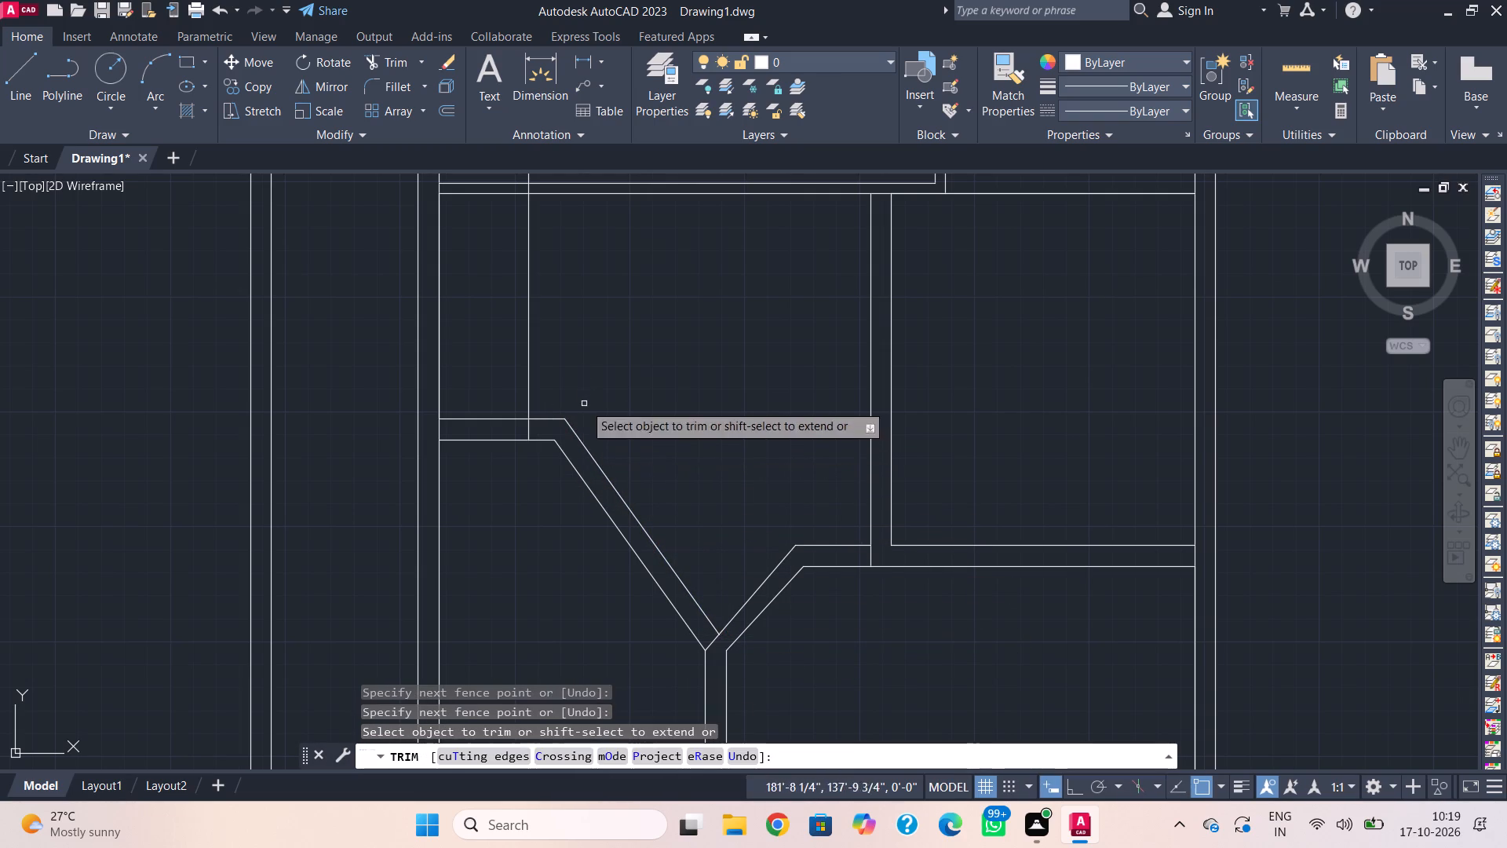
scroll(782, 674, down, 3)
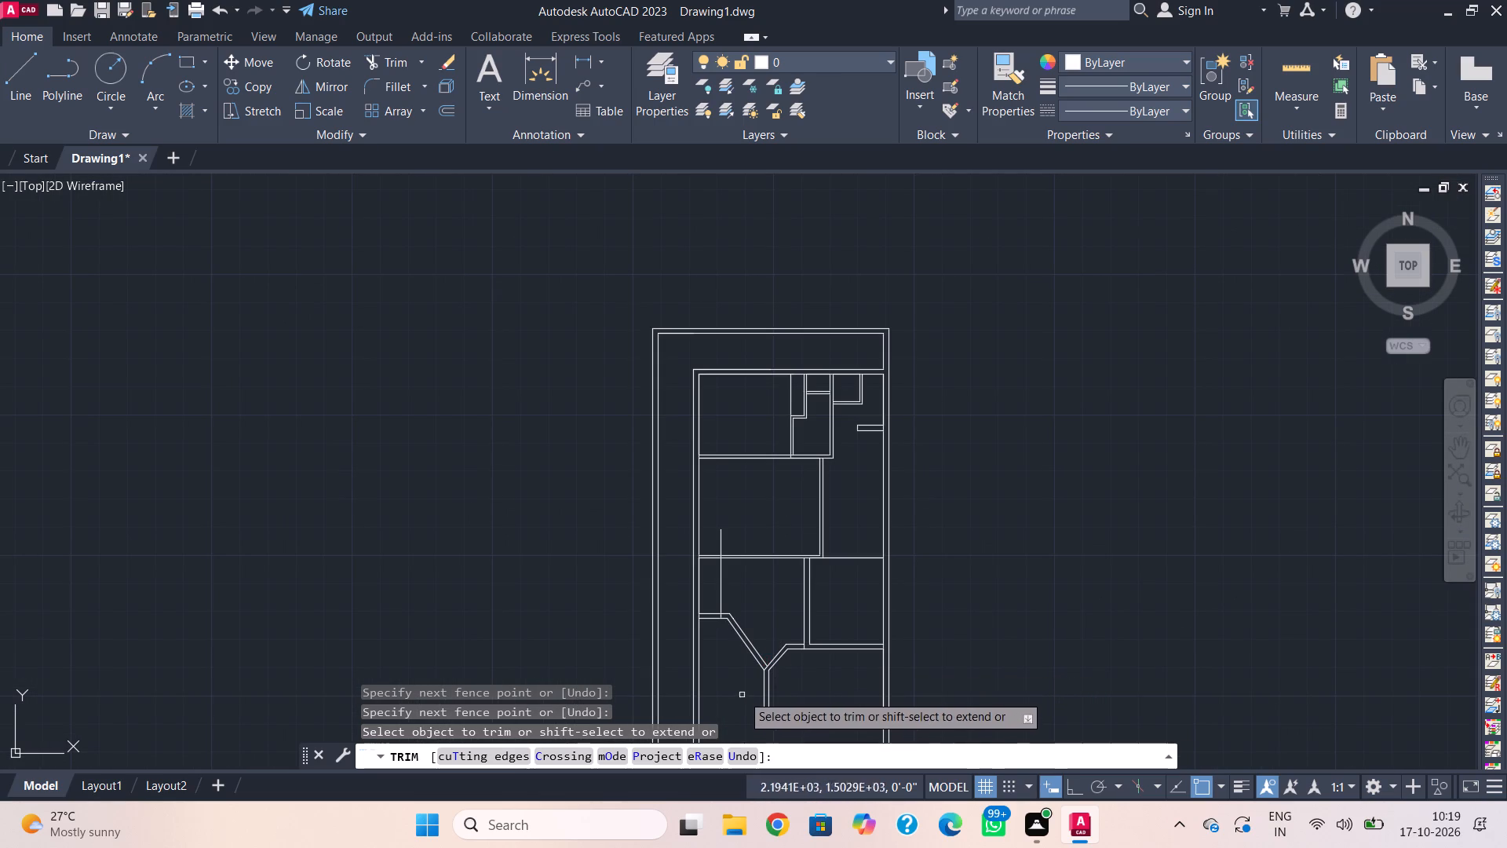
scroll(743, 685, up, 3)
scroll(739, 682, down, 1)
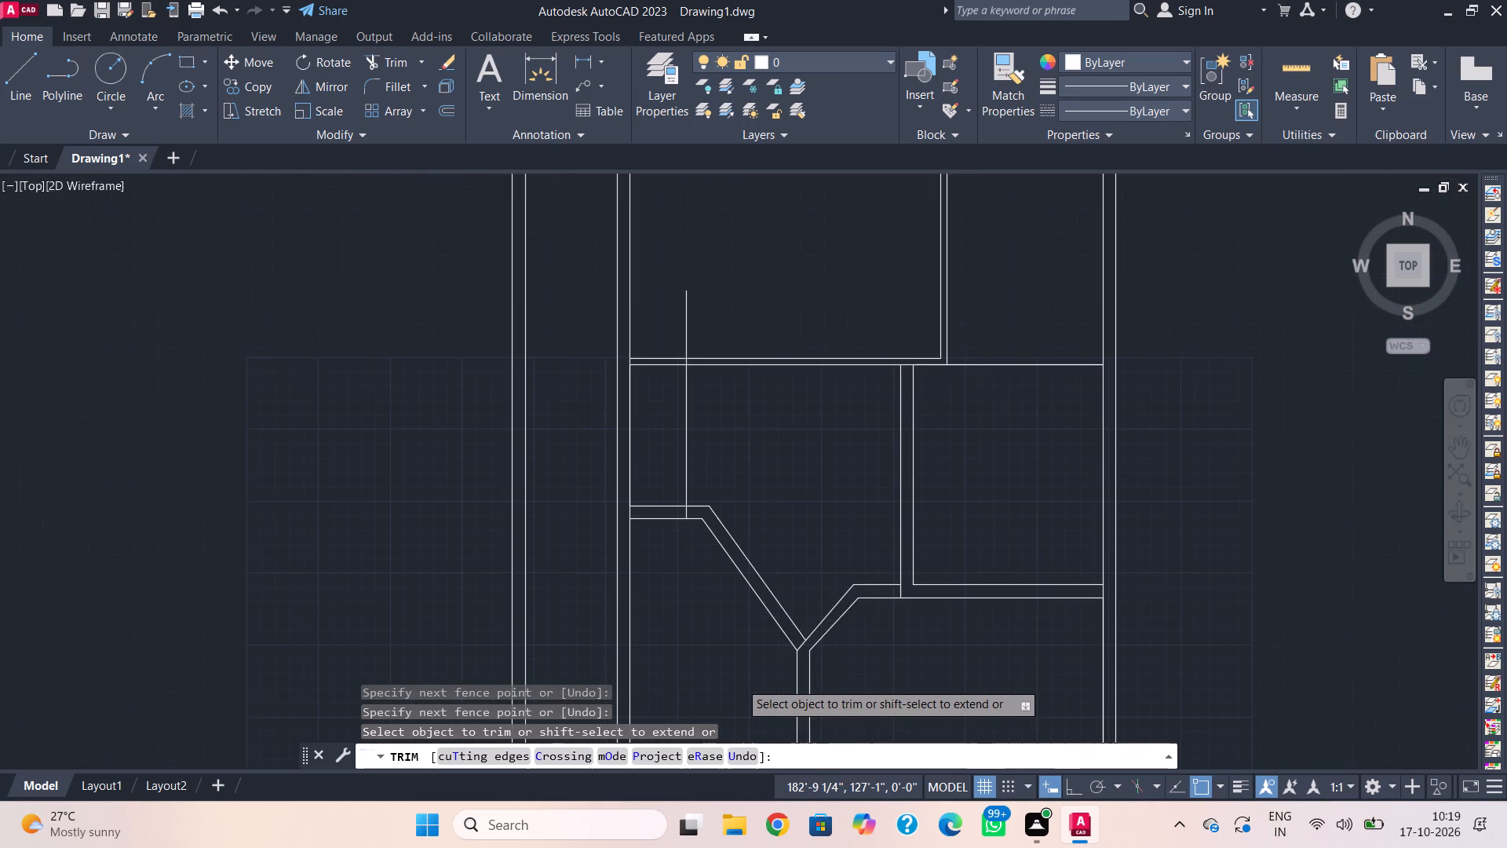
key(Escape)
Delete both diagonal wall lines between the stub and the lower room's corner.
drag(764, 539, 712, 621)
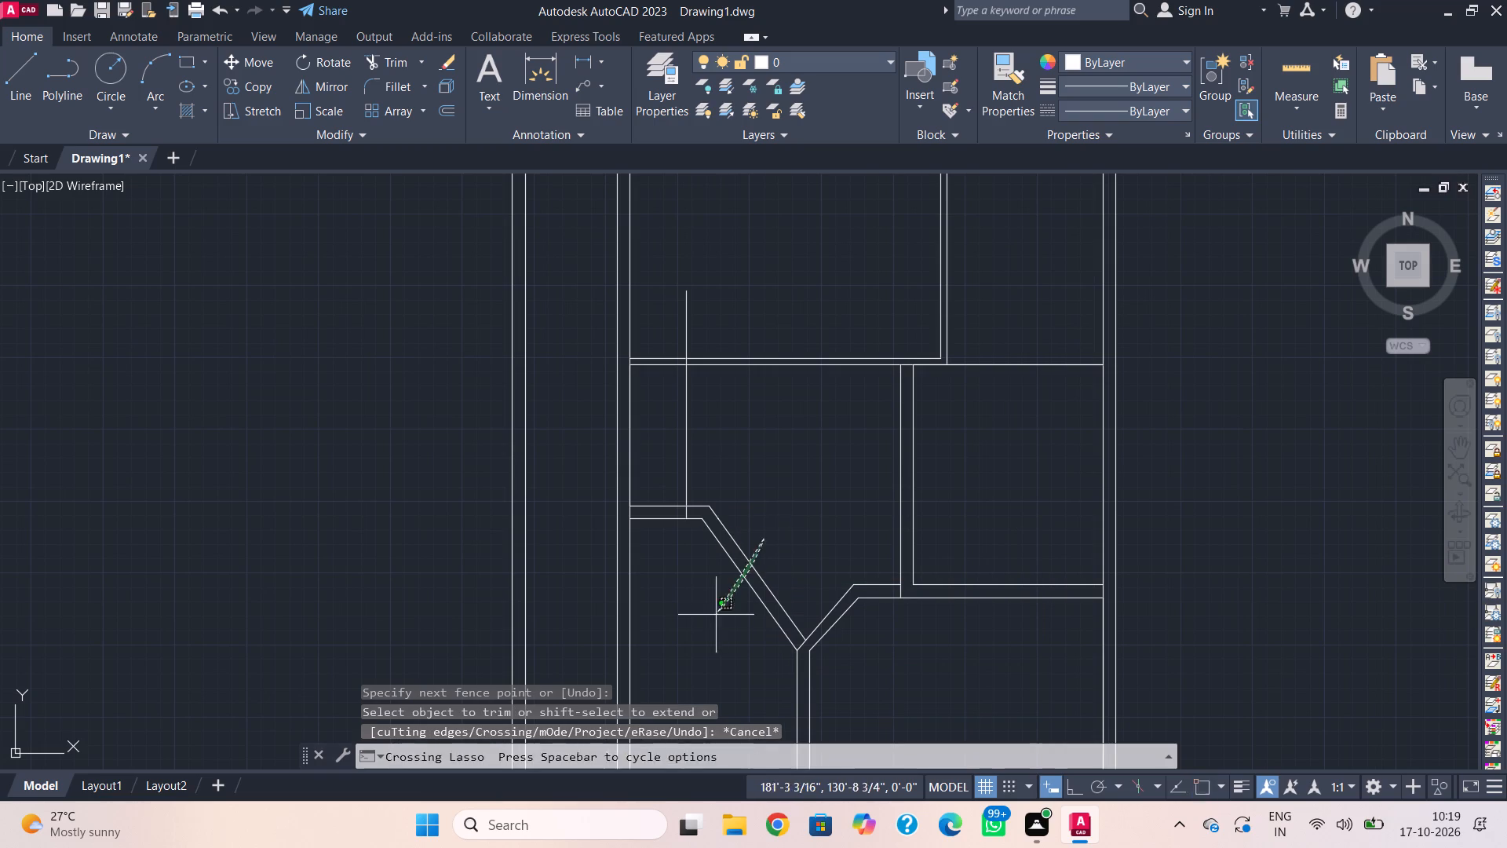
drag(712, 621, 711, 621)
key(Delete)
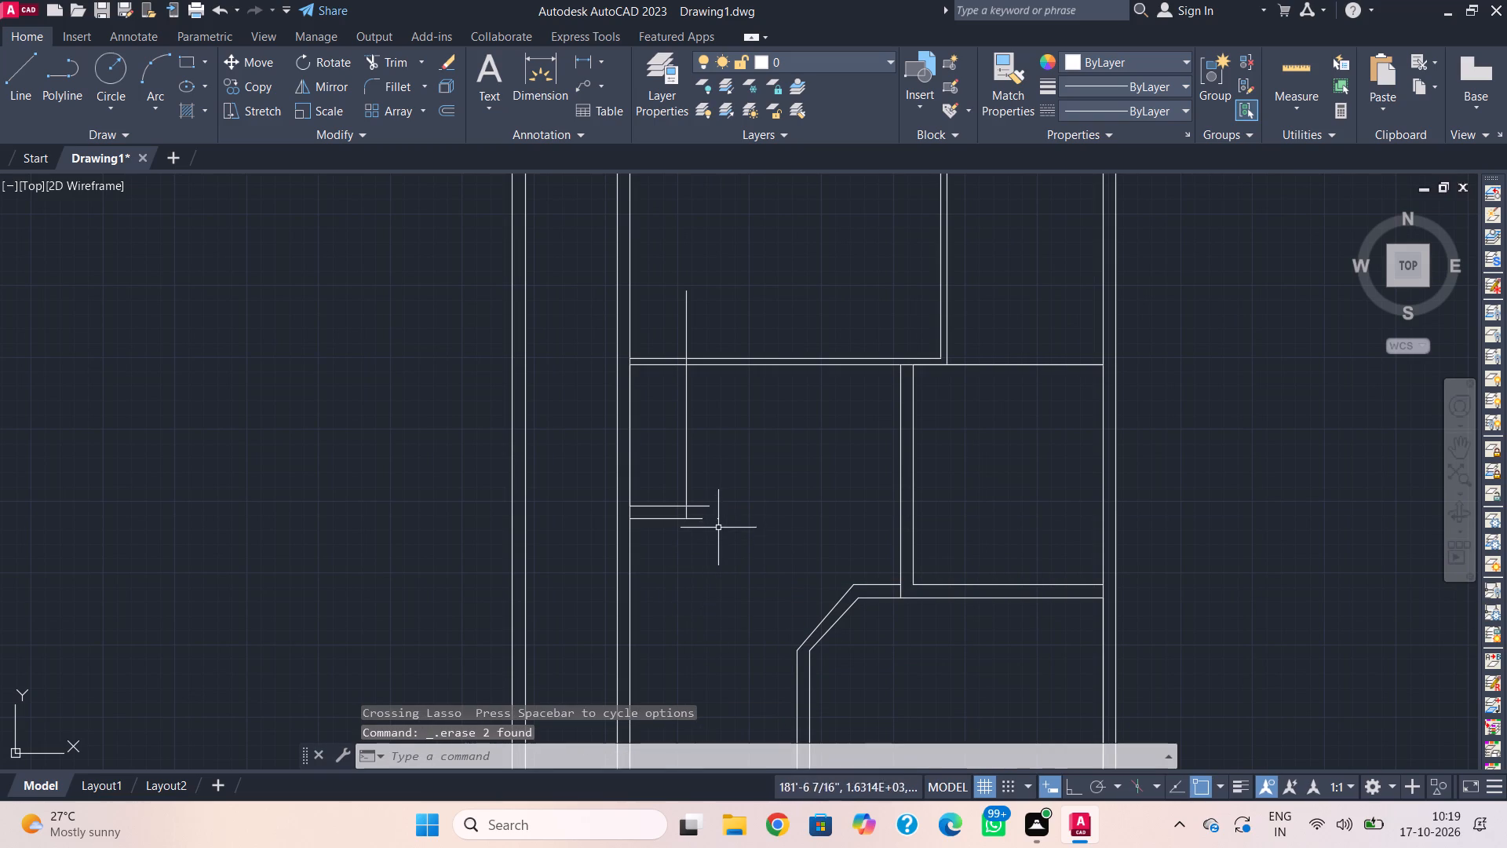
Delete the leftover piece at the right ends of the stub lines.
drag(723, 511, 710, 528)
click(738, 507)
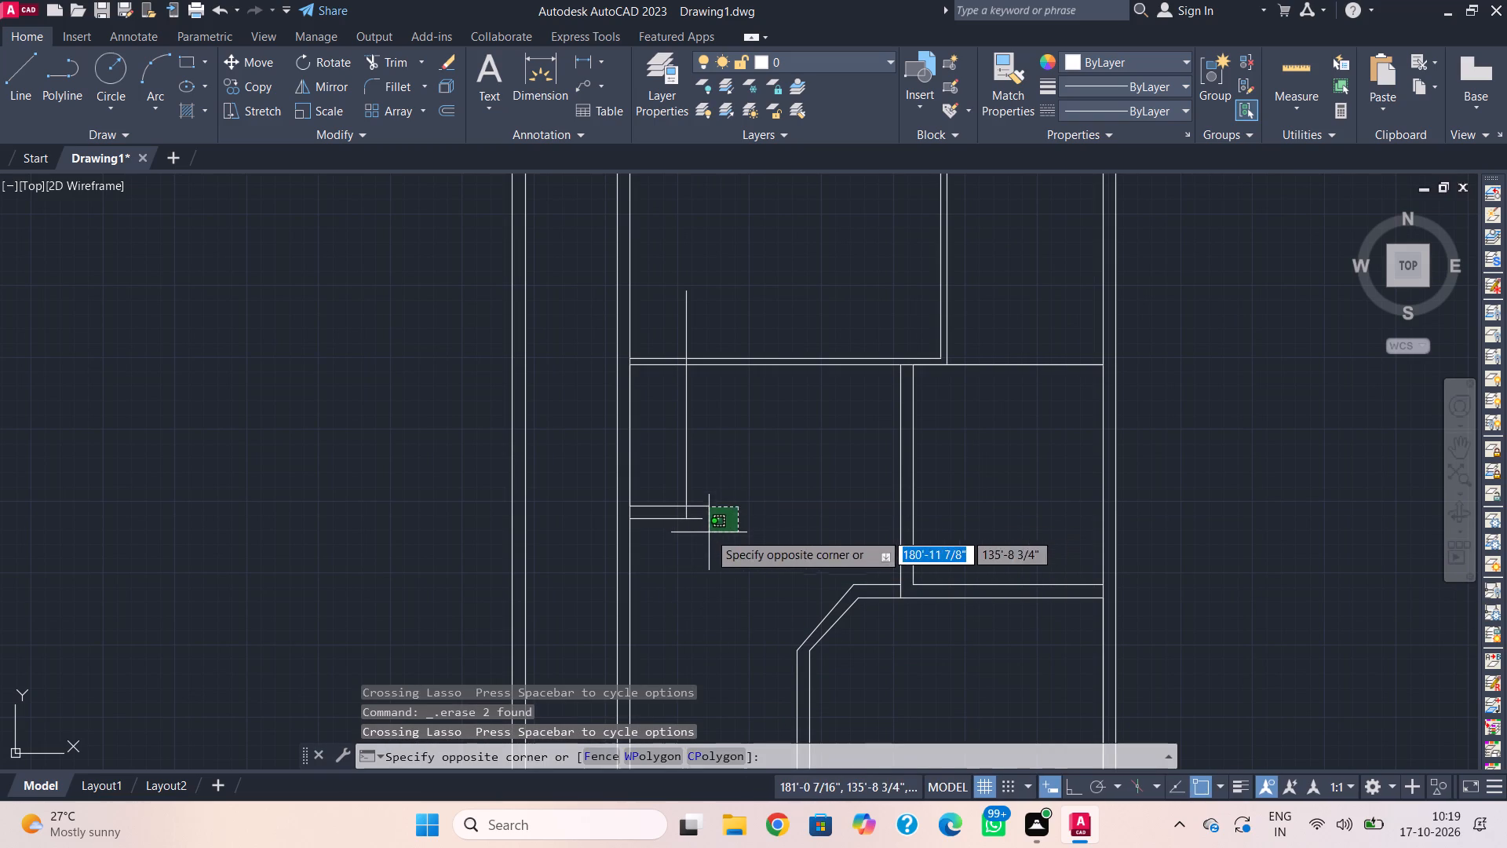
click(703, 538)
key(Delete)
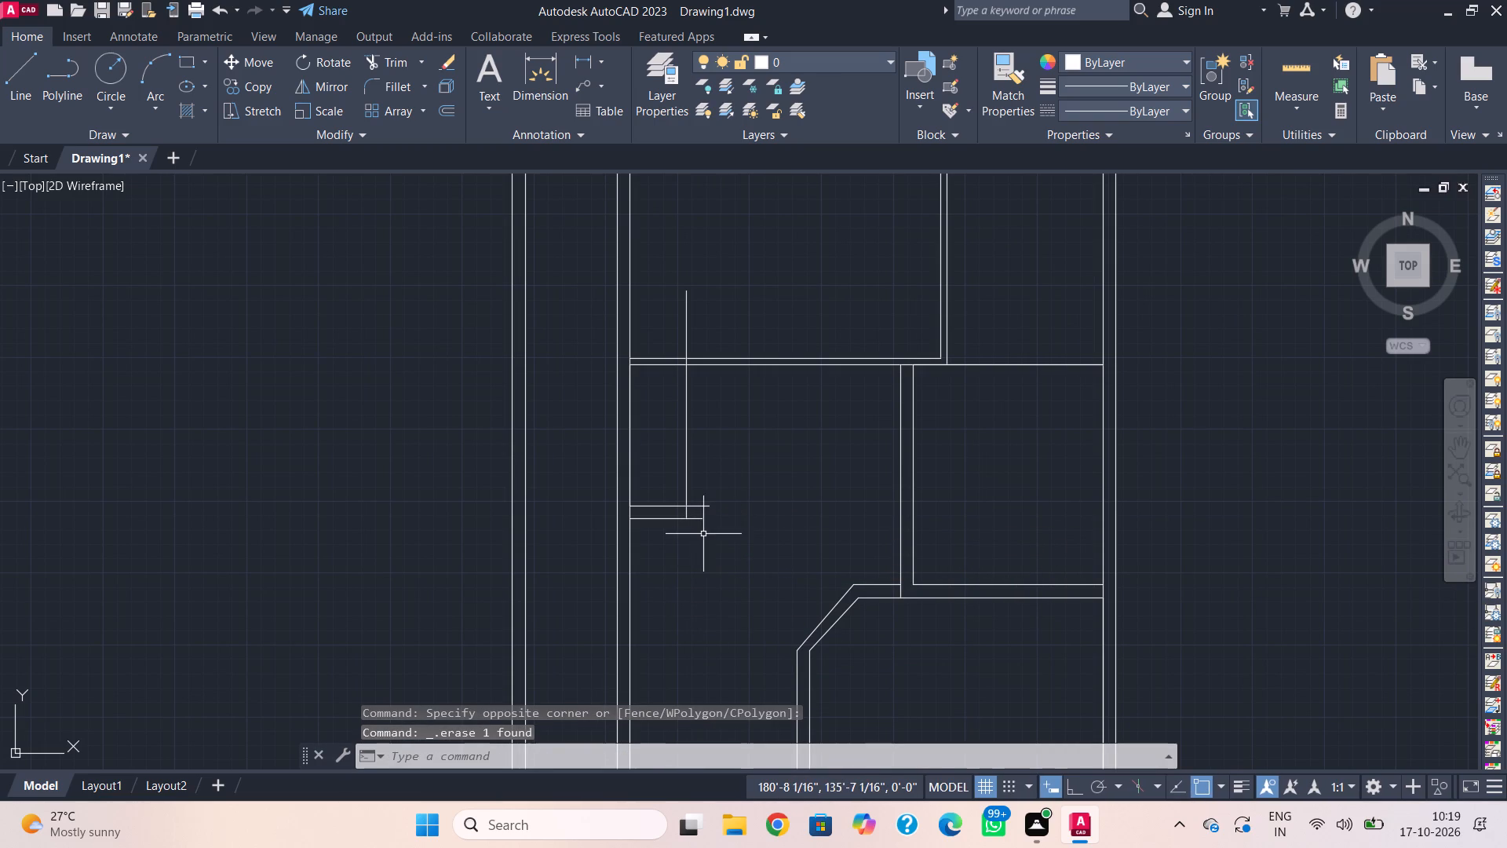
Draw a line about 2'-2" right from the upper stub line's end and about 3'-2" straight down with Ortho on.
text(l)
key(space)
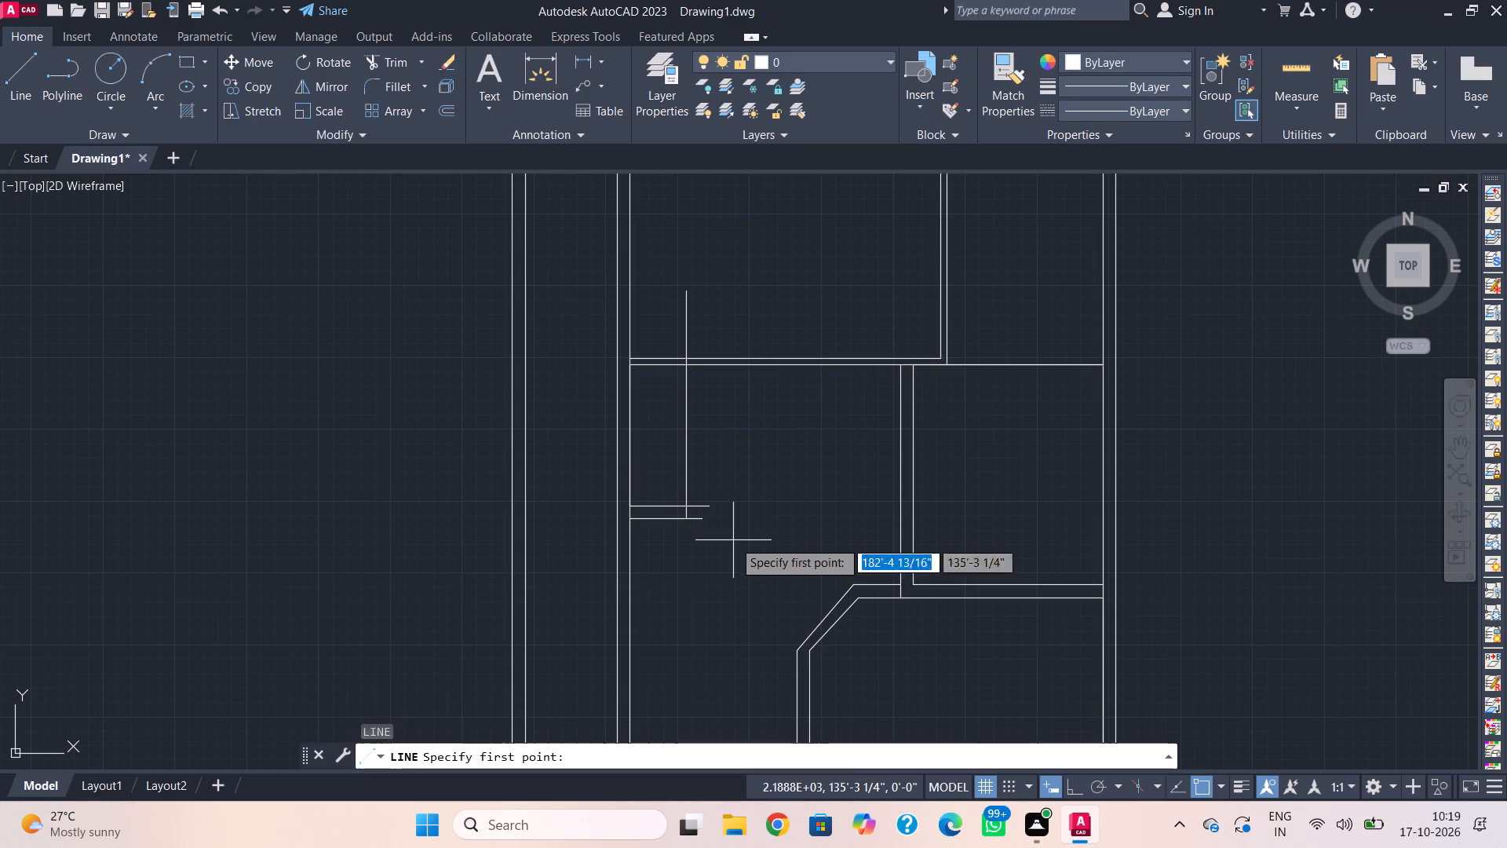
click(708, 506)
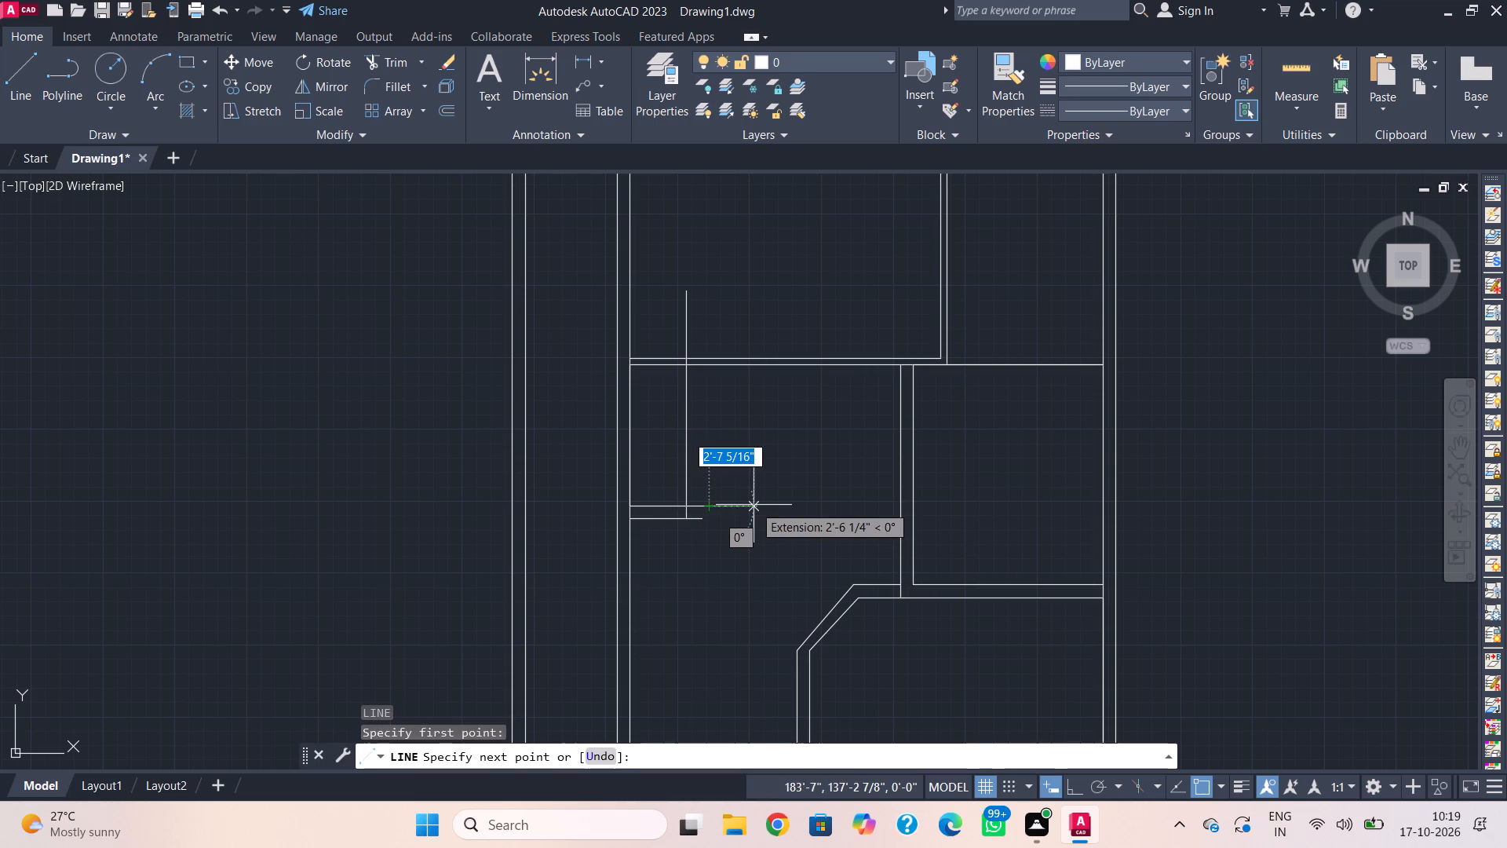
click(746, 505)
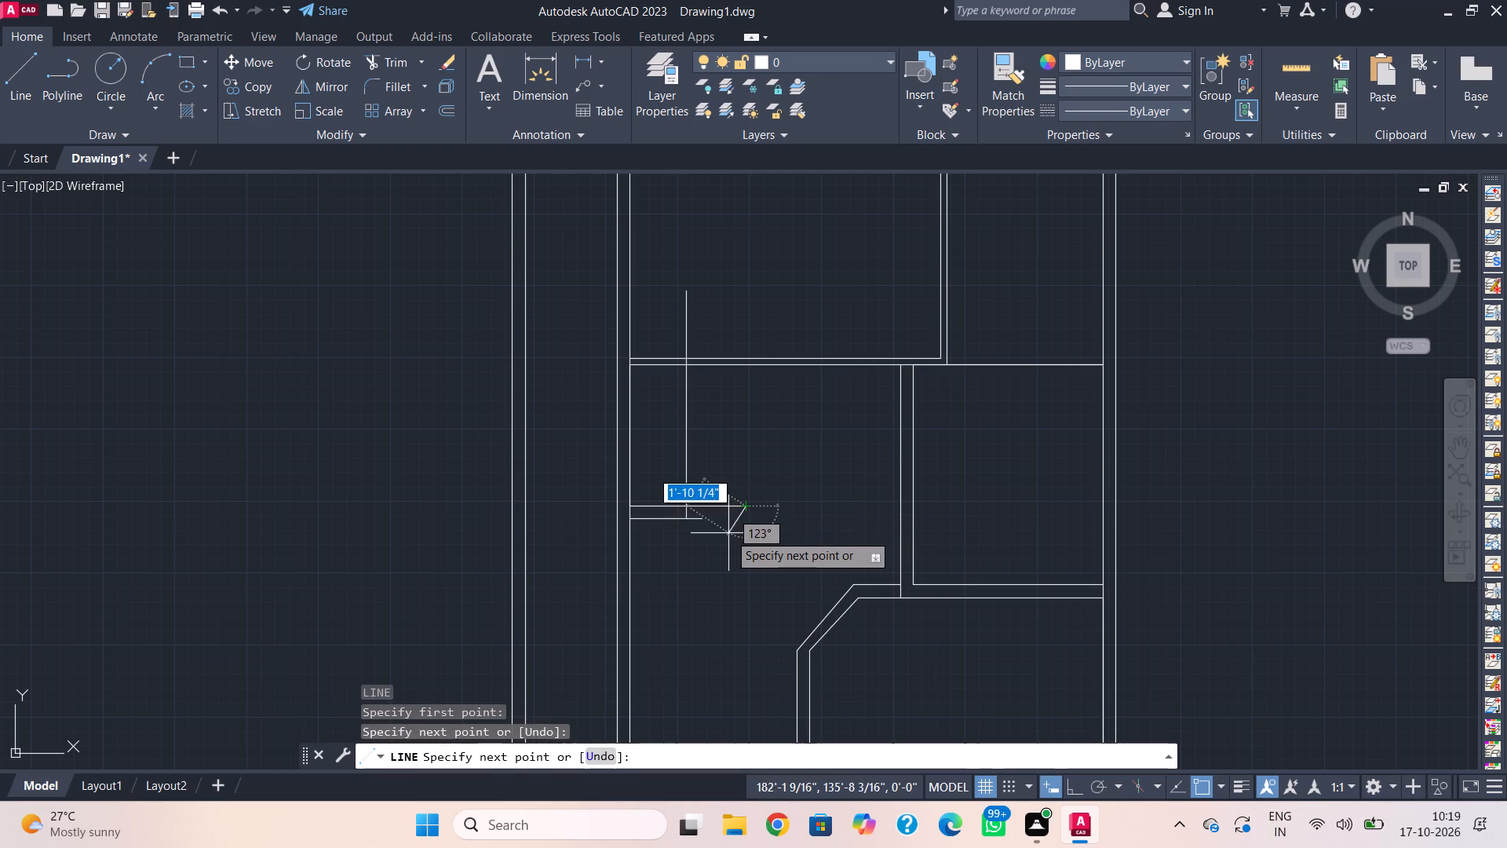
key(F8)
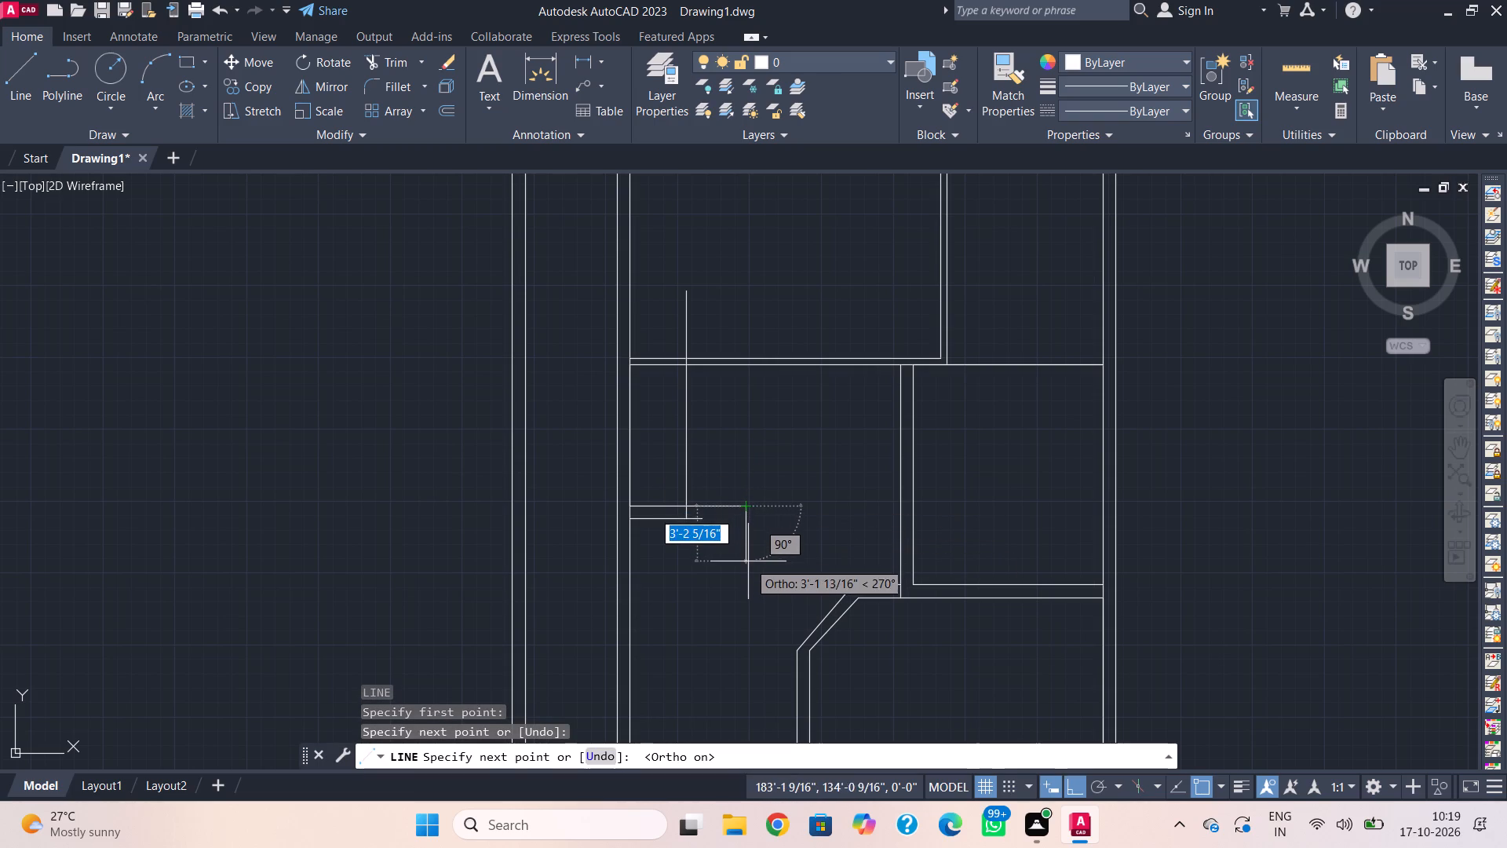
click(748, 562)
key(Escape)
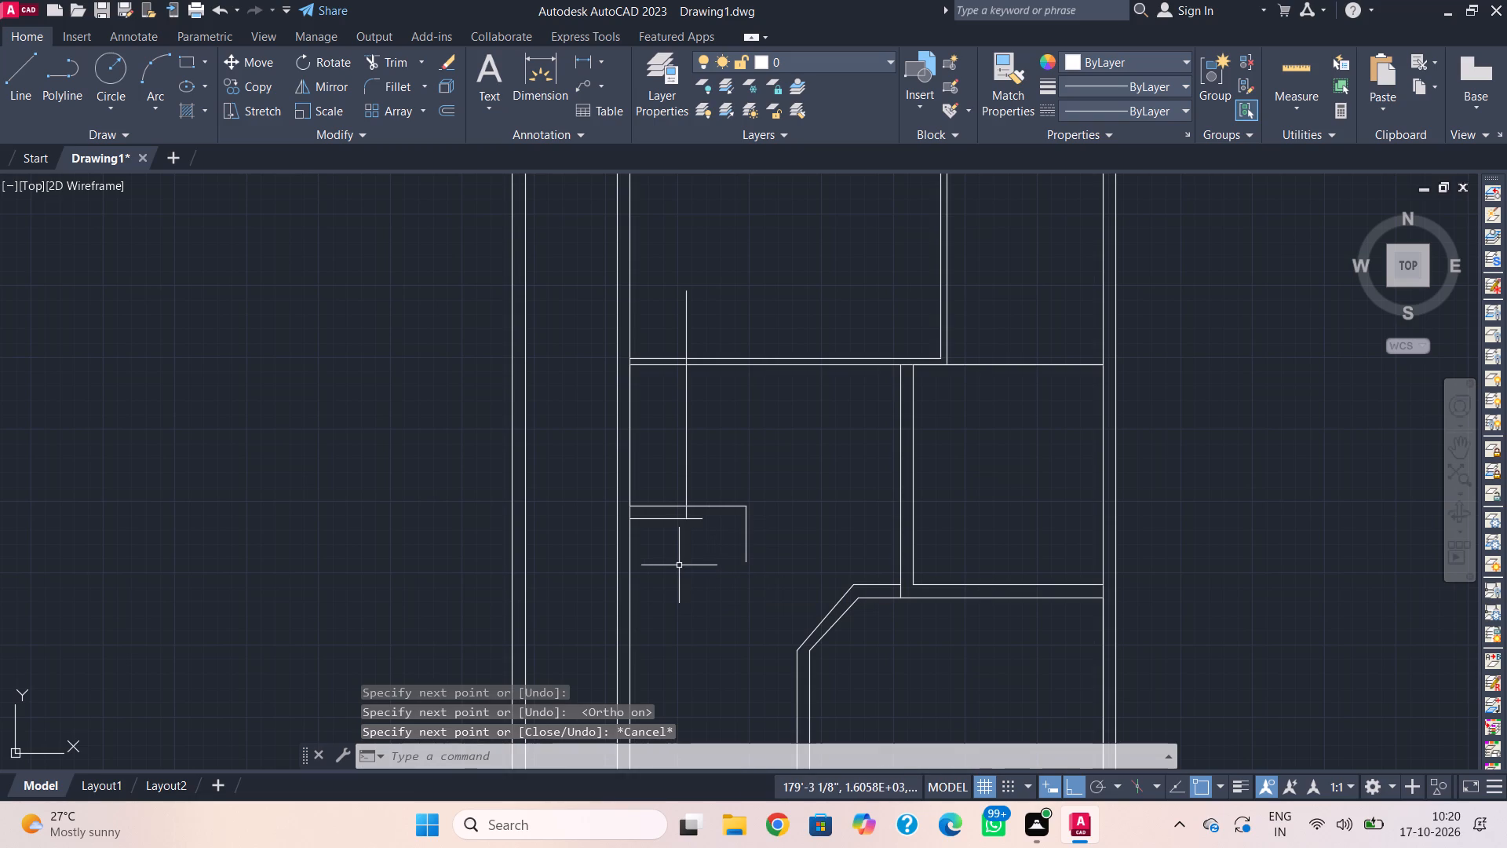
Draw a line about 3'-9" right from the lower stub line's end and trim both overhangs to close the stub's corner.
text(l)
key(space)
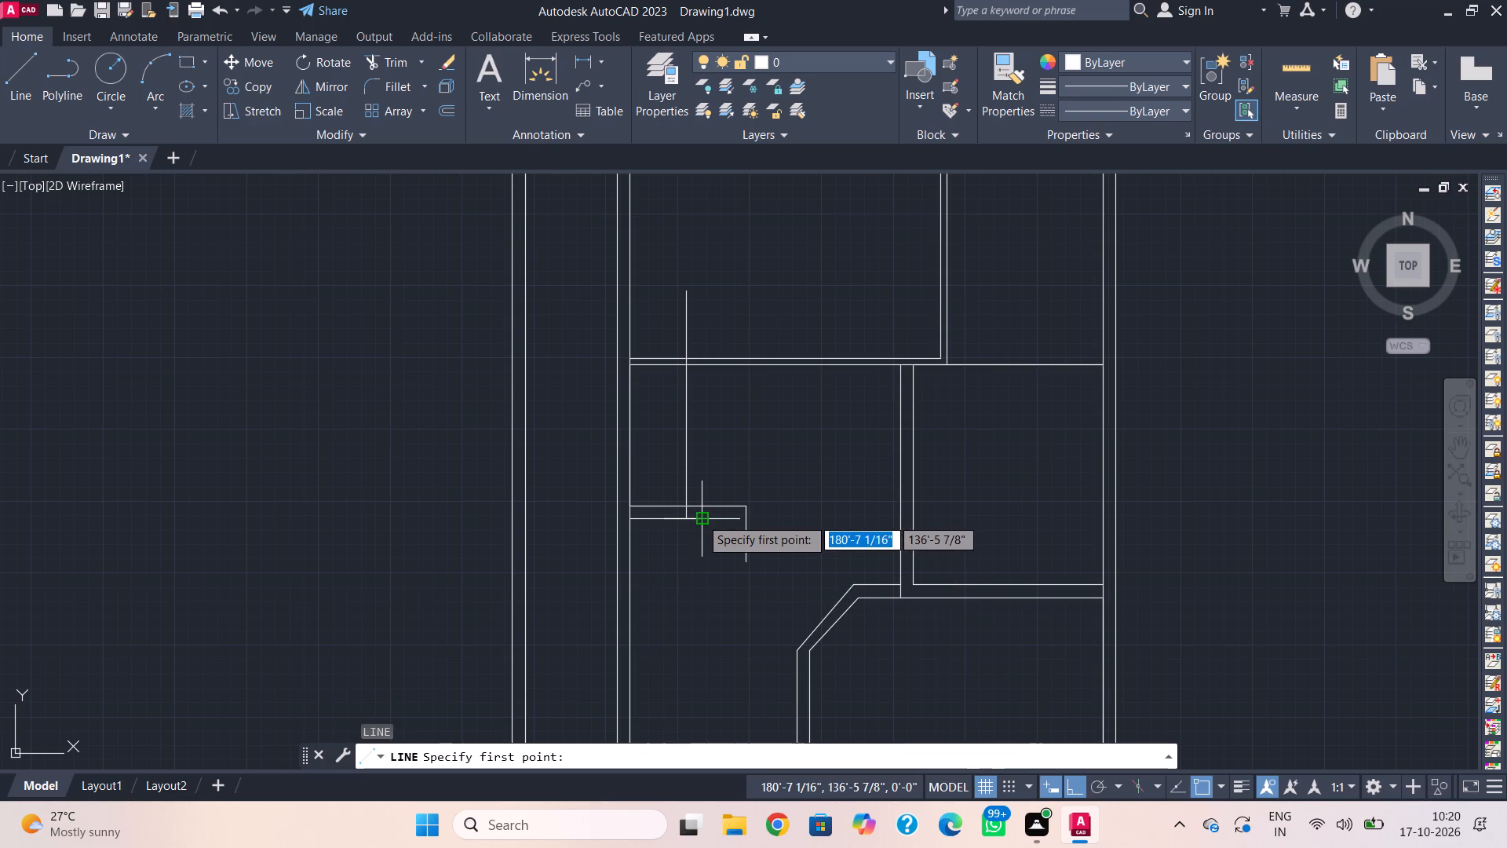
click(700, 517)
click(767, 518)
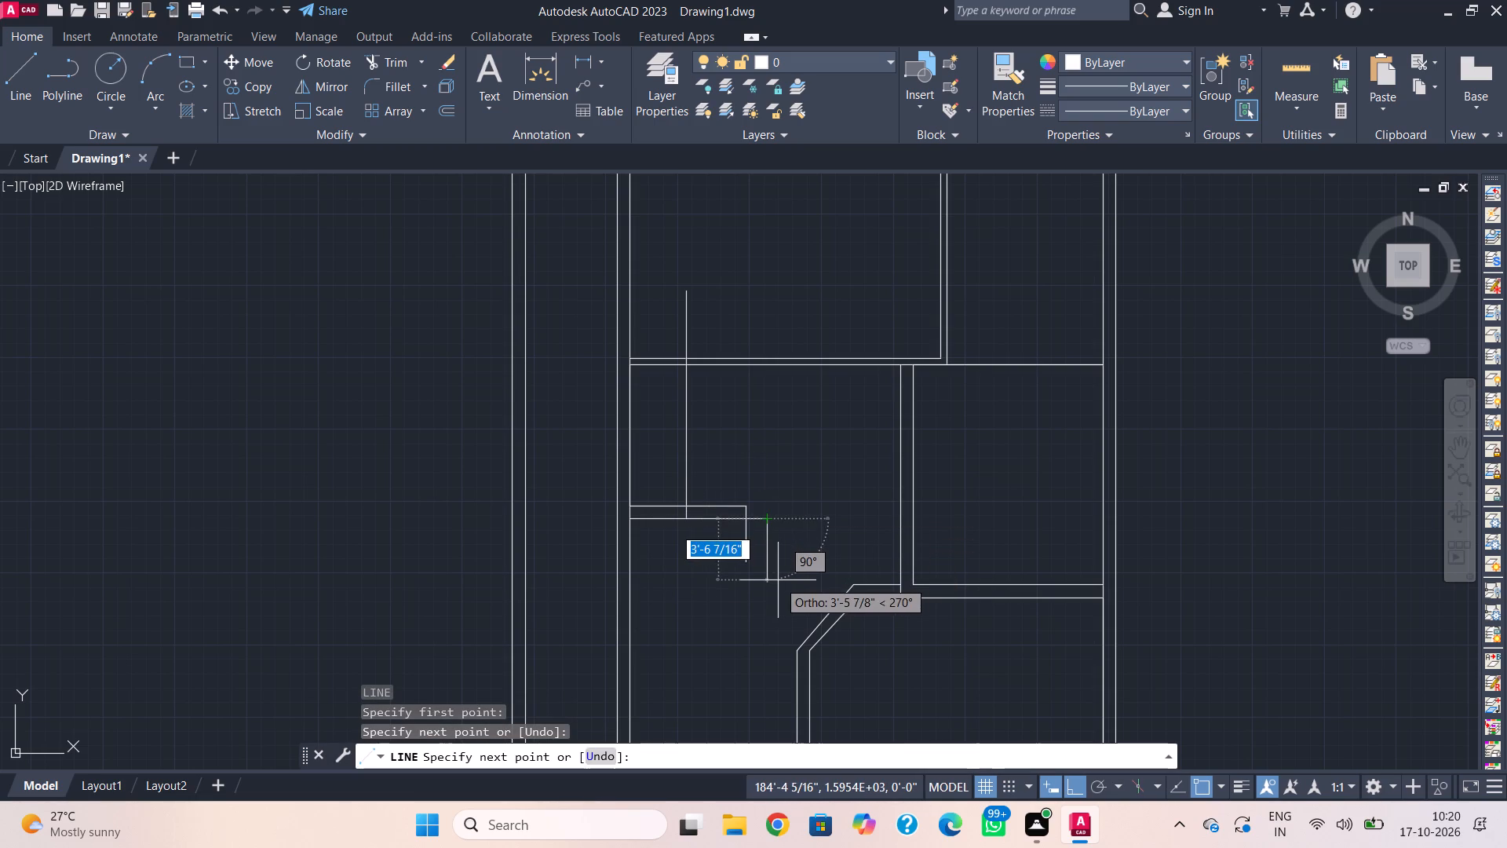
key(Escape)
text(tr)
key(space)
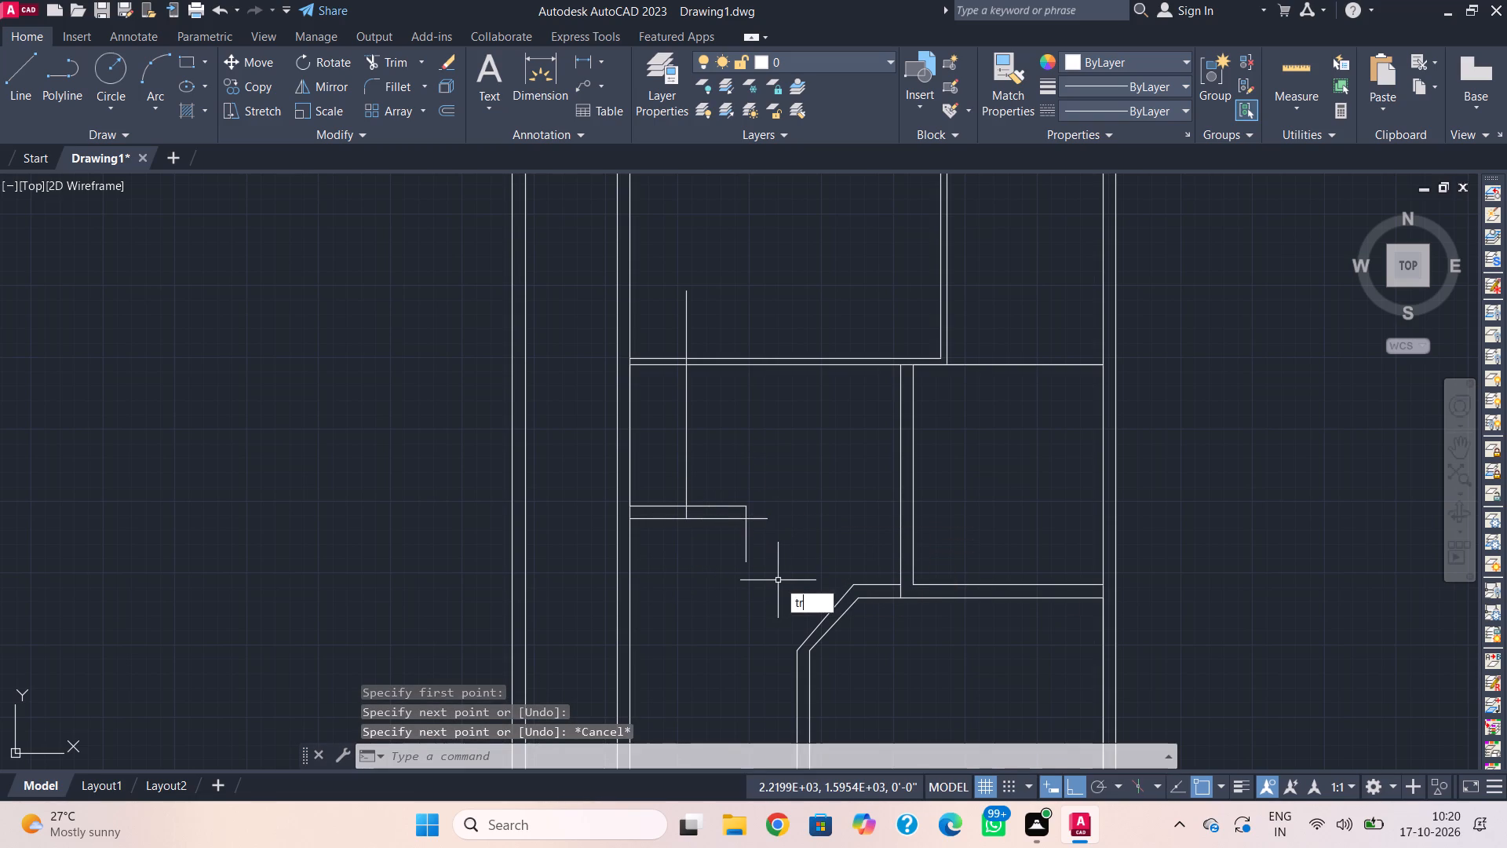
drag(768, 499, 738, 542)
Trim away both angled wall lines at the lower room's upper-left corner.
scroll(759, 561, down, 1)
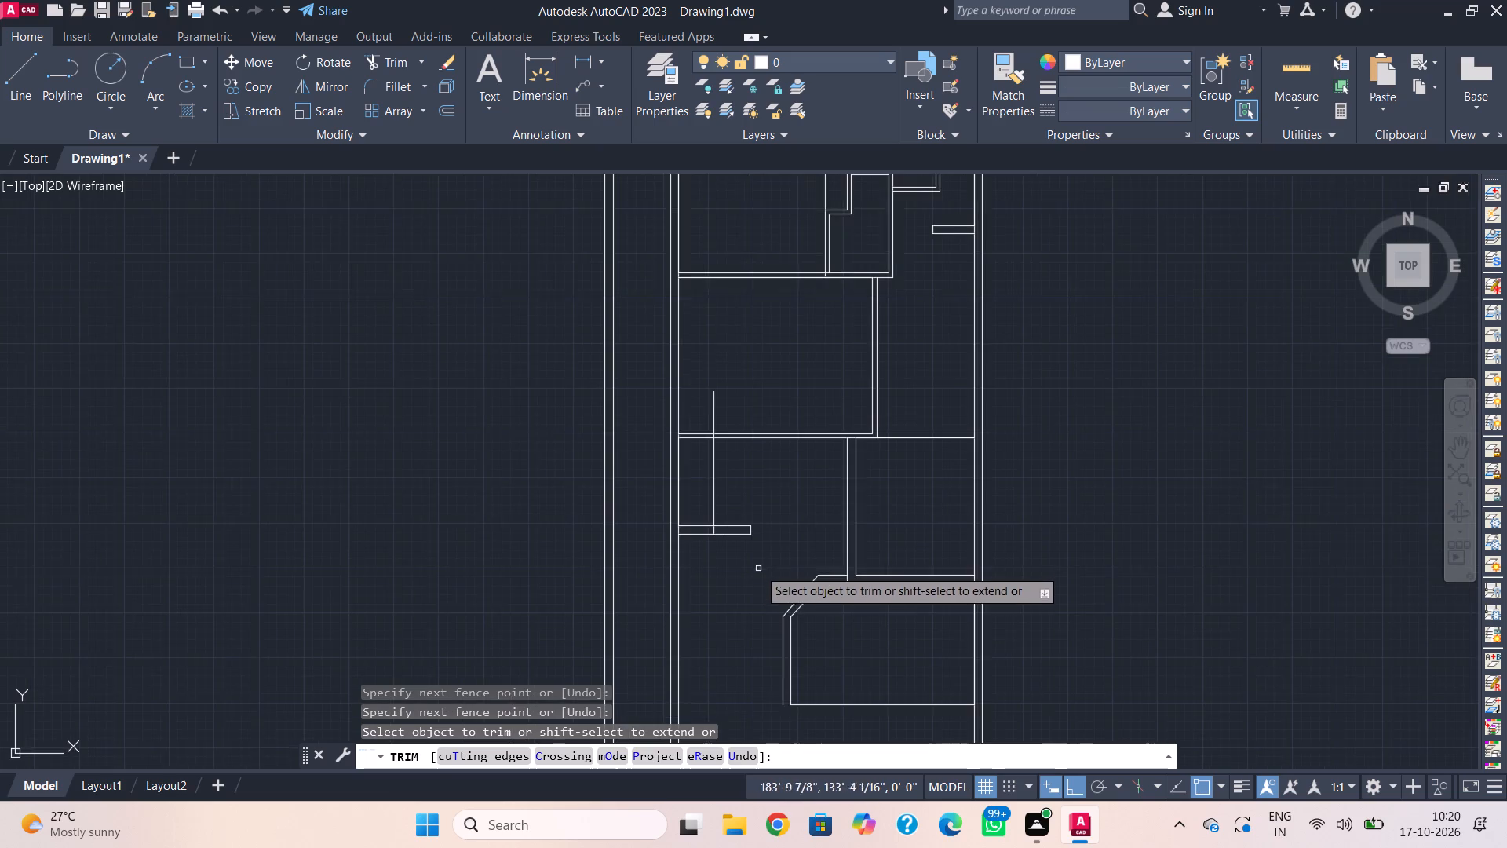
middle_drag(756, 575, 694, 612)
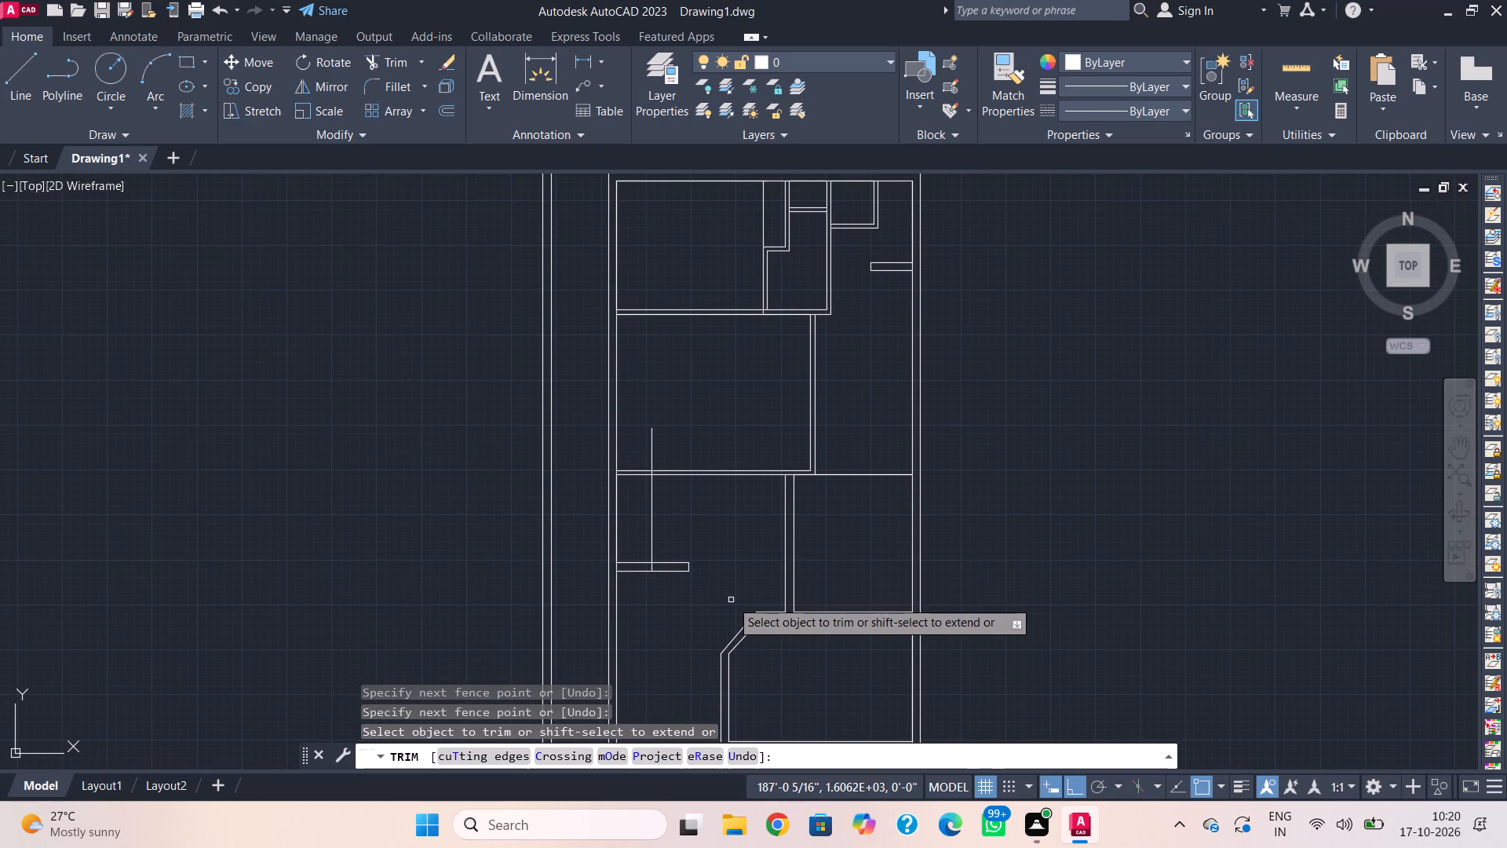
middle_drag(746, 669, 756, 596)
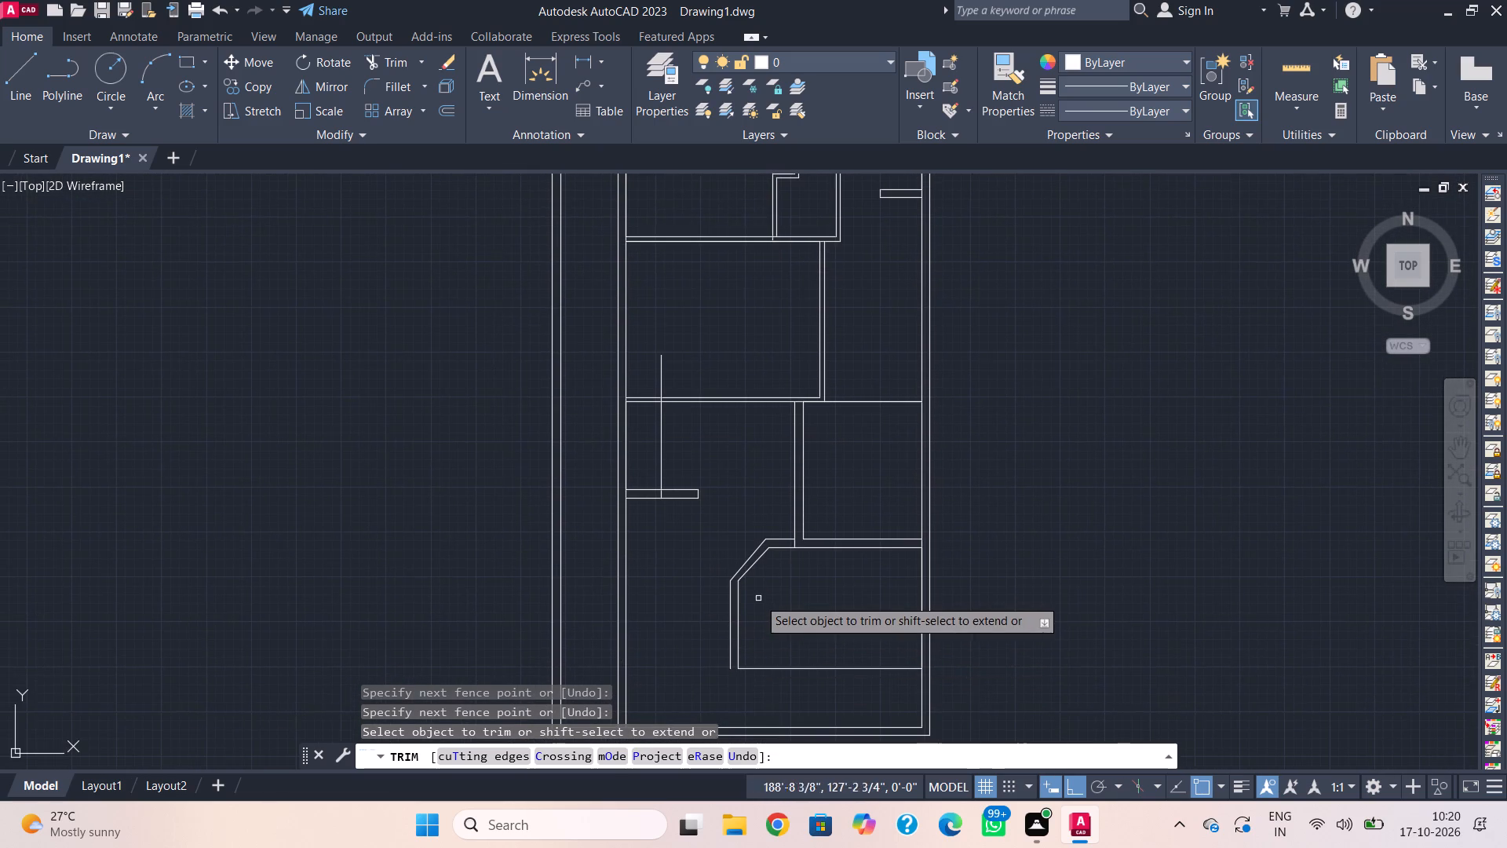
drag(754, 567, 708, 535)
drag(737, 560, 764, 591)
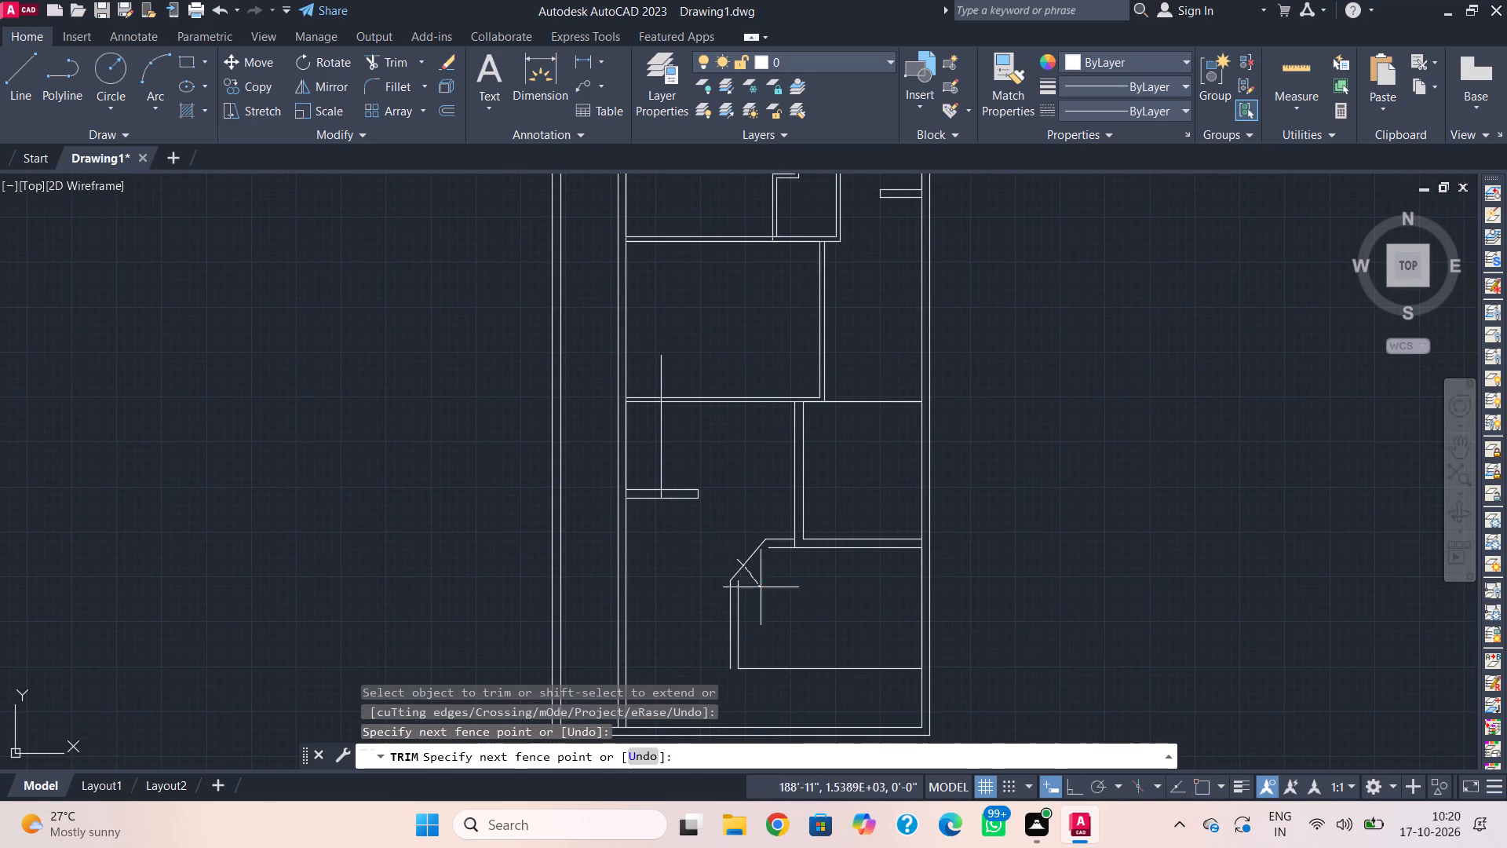
drag(764, 591, 771, 598)
scroll(733, 589, up, 3)
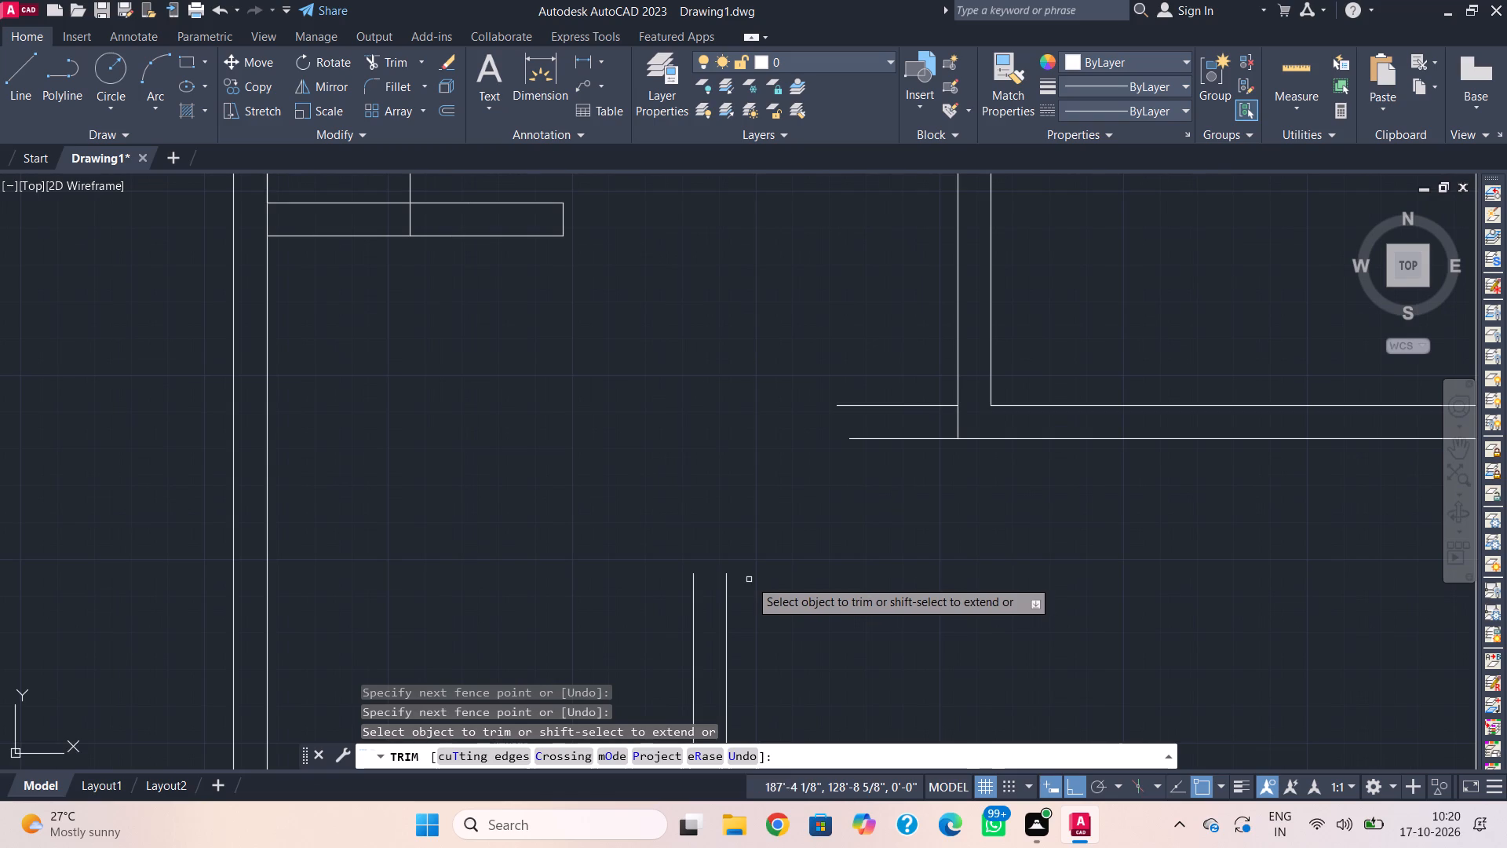
key(Escape)
Draw a line about 1'-7" up from the lower room's inner left wall line and about 1'-8" to the left.
key(l)
key(space)
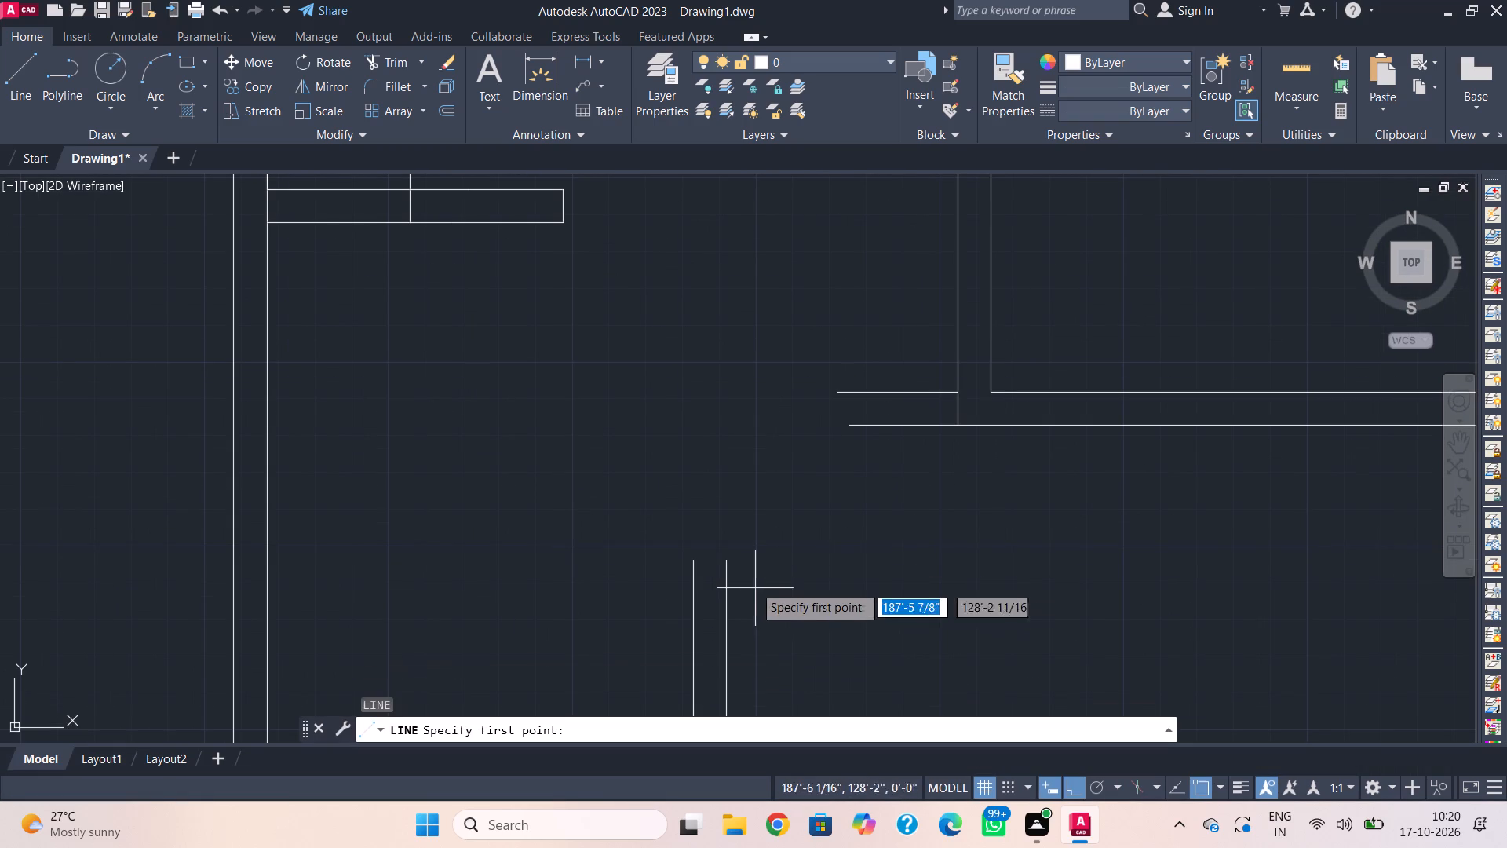
click(722, 561)
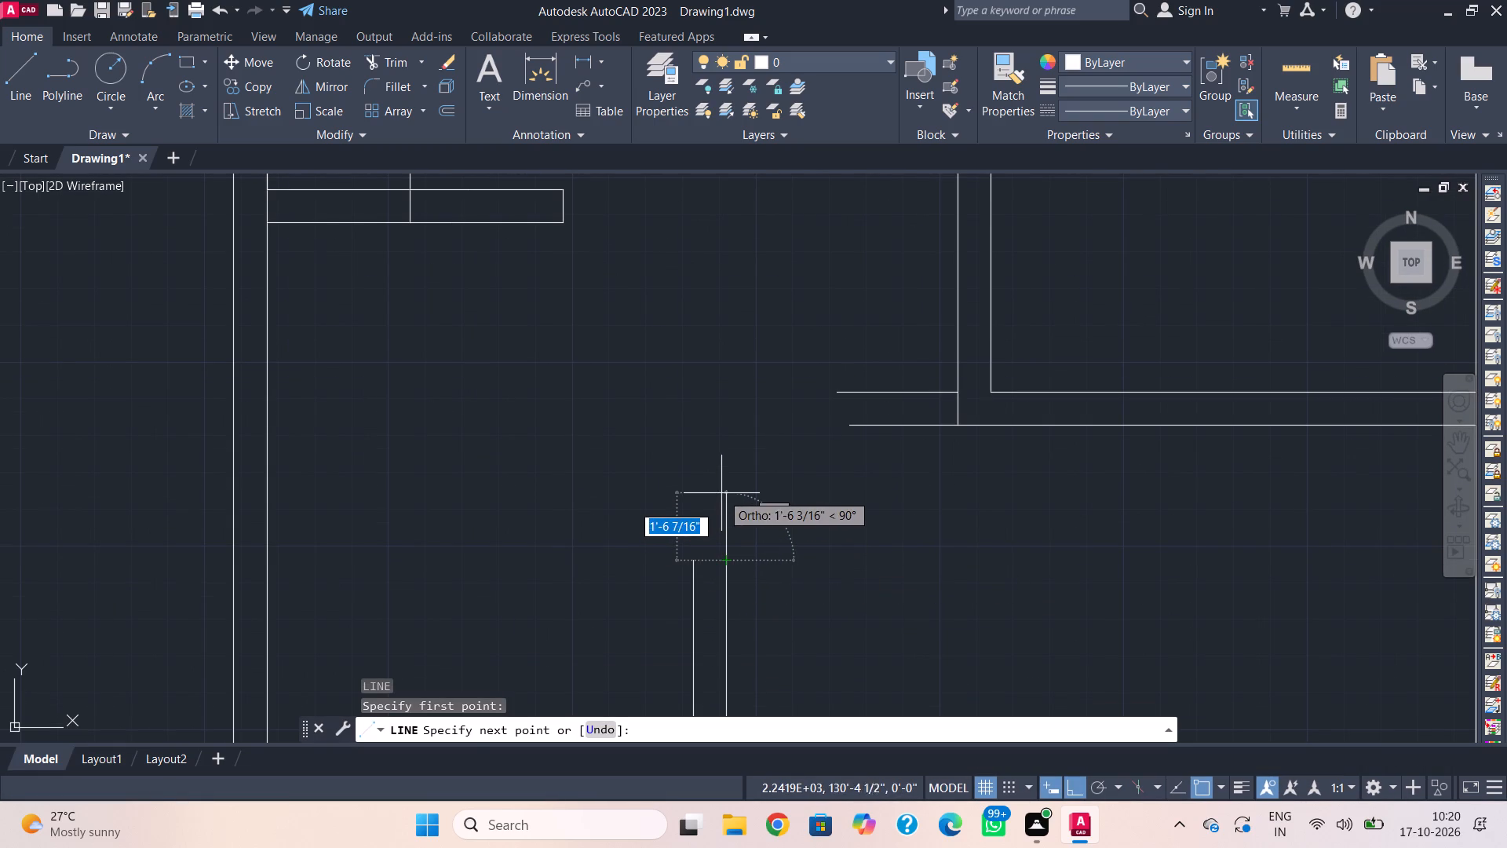
click(723, 490)
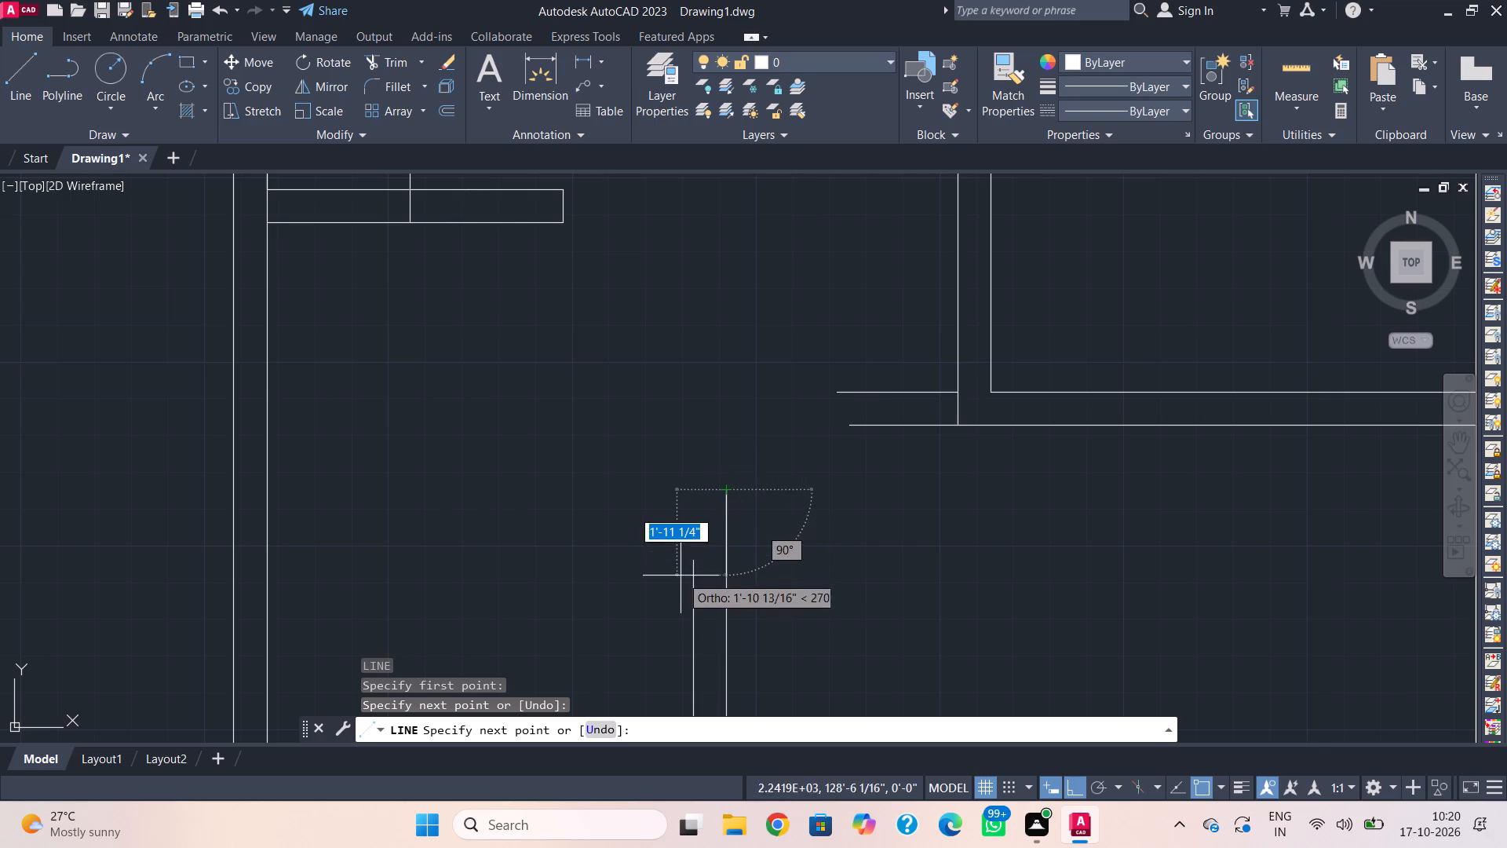
click(652, 481)
key(Escape)
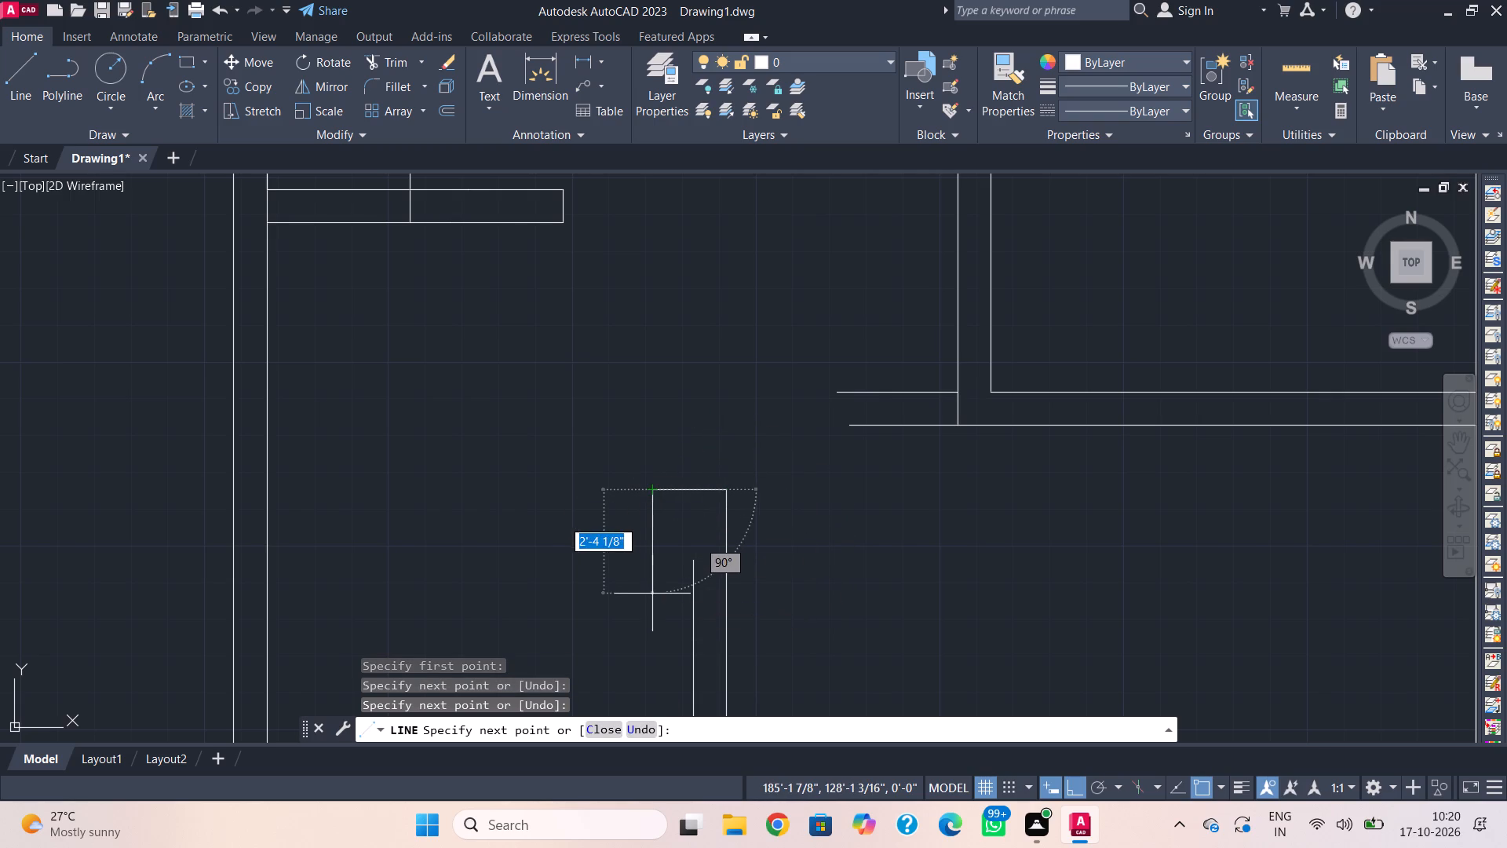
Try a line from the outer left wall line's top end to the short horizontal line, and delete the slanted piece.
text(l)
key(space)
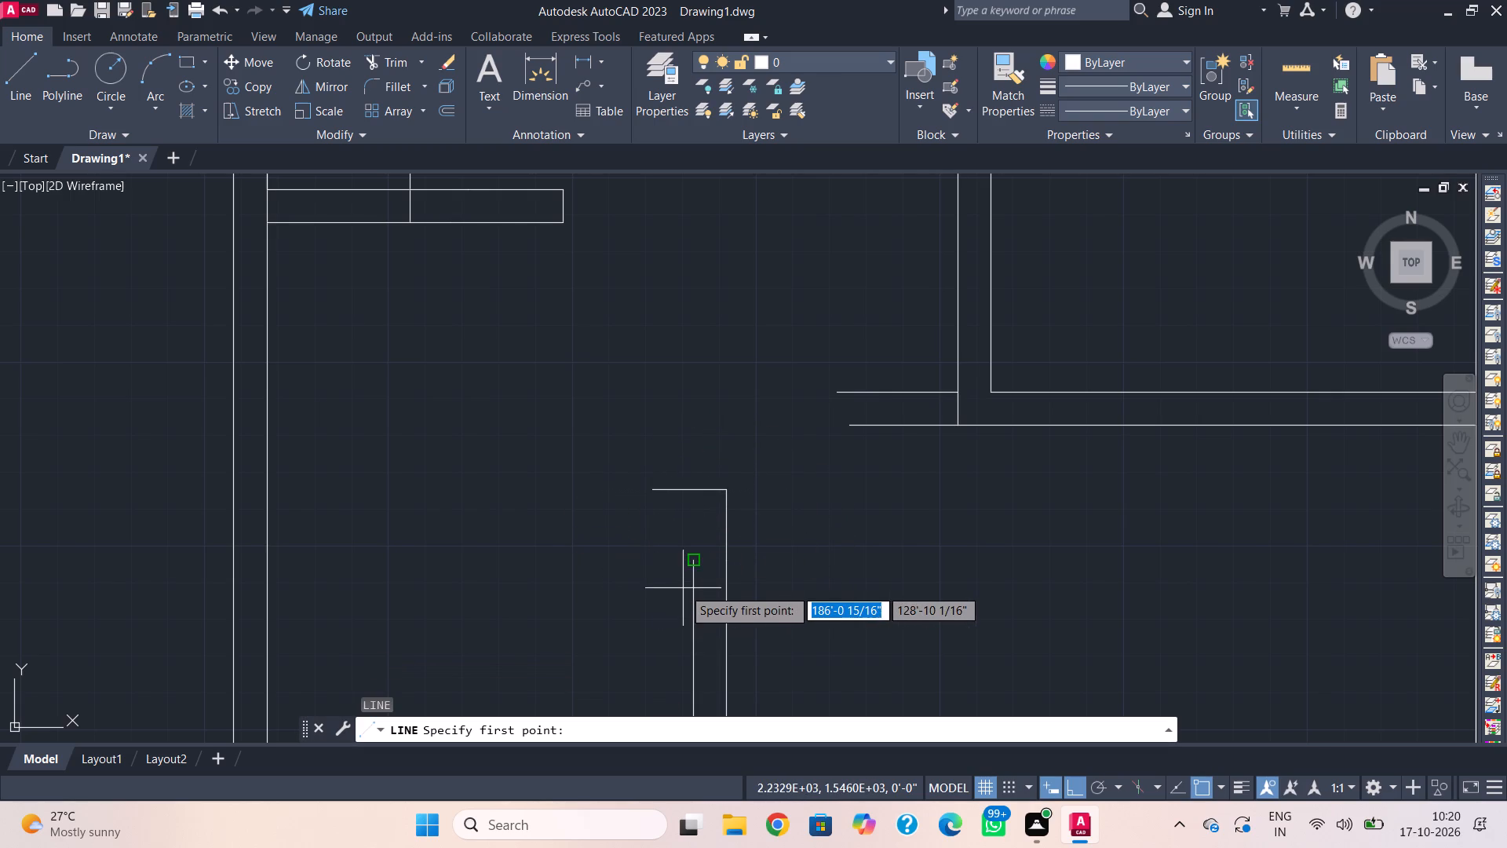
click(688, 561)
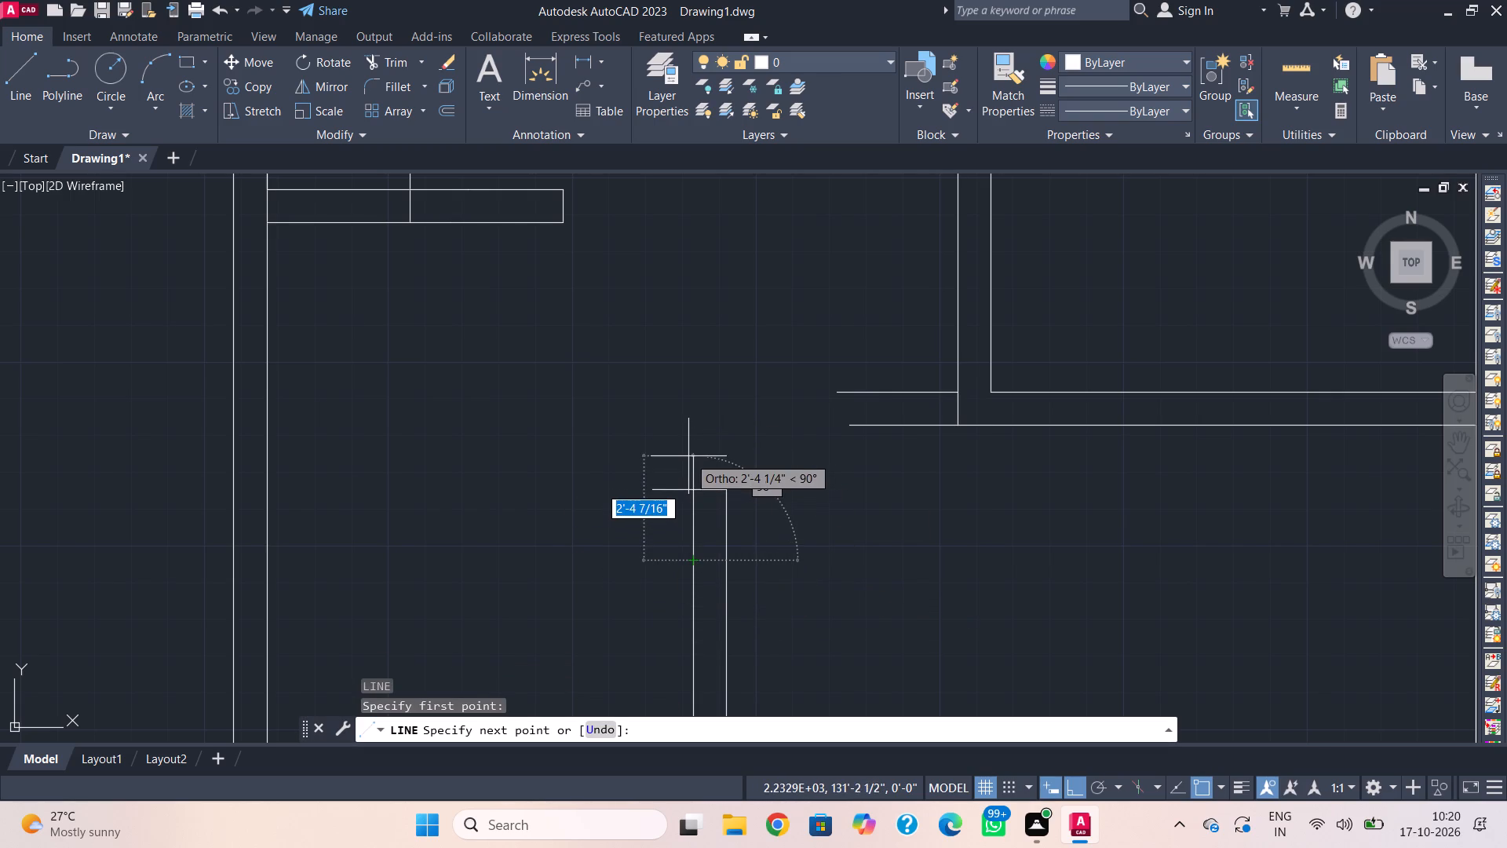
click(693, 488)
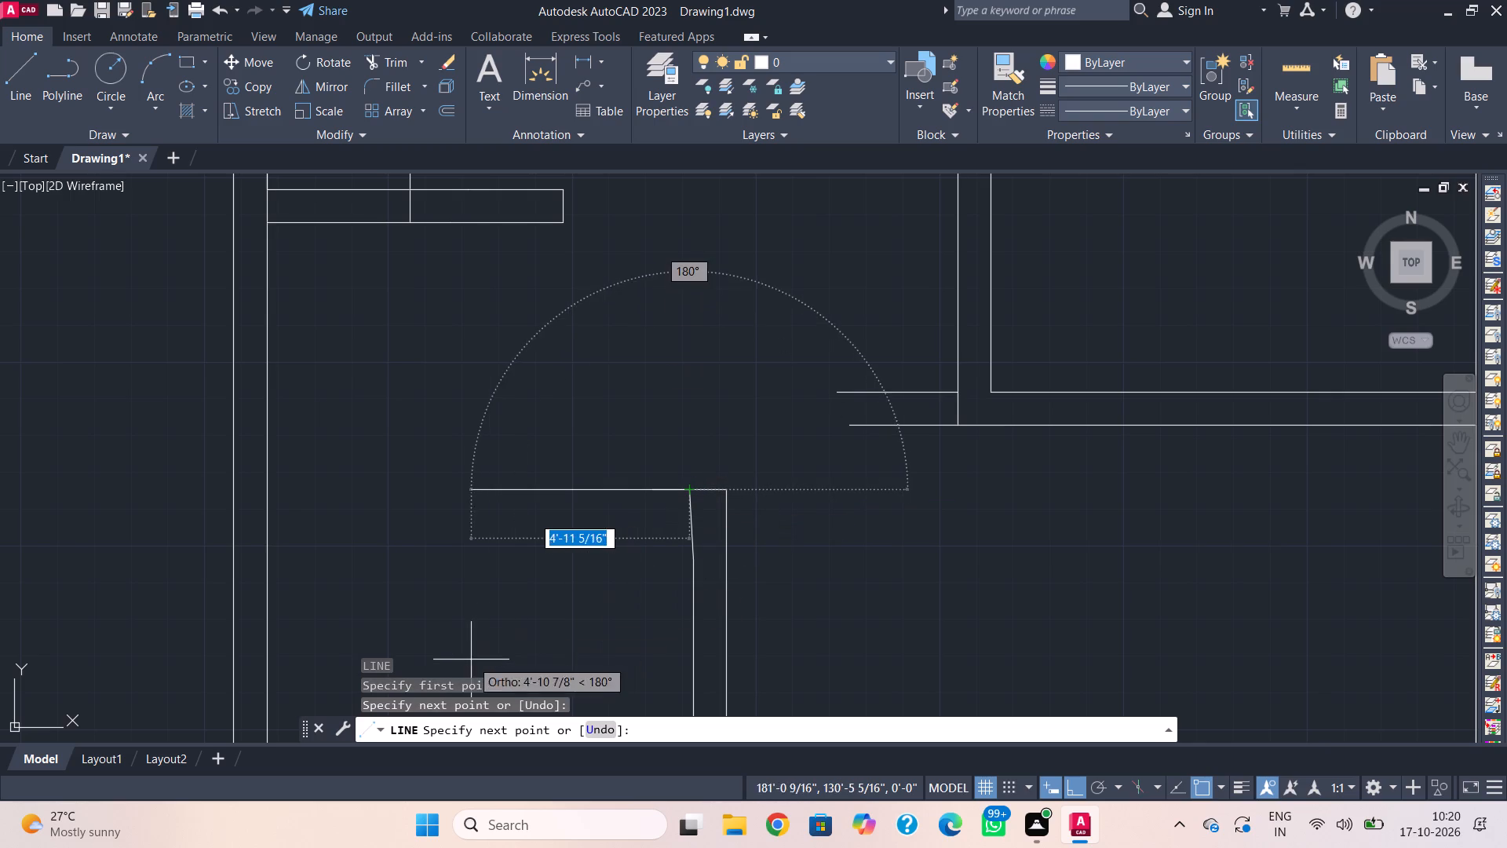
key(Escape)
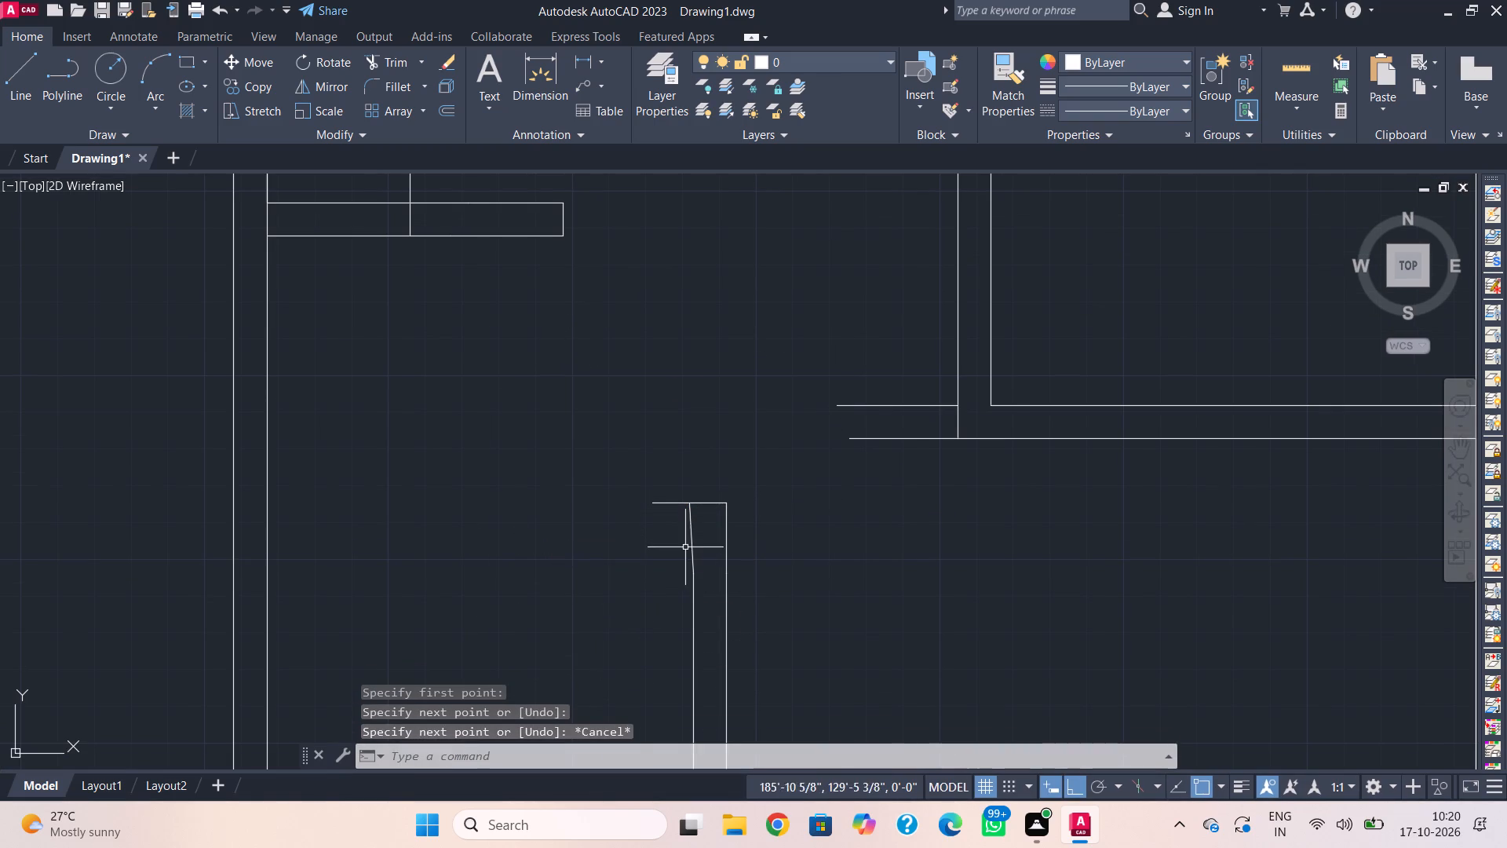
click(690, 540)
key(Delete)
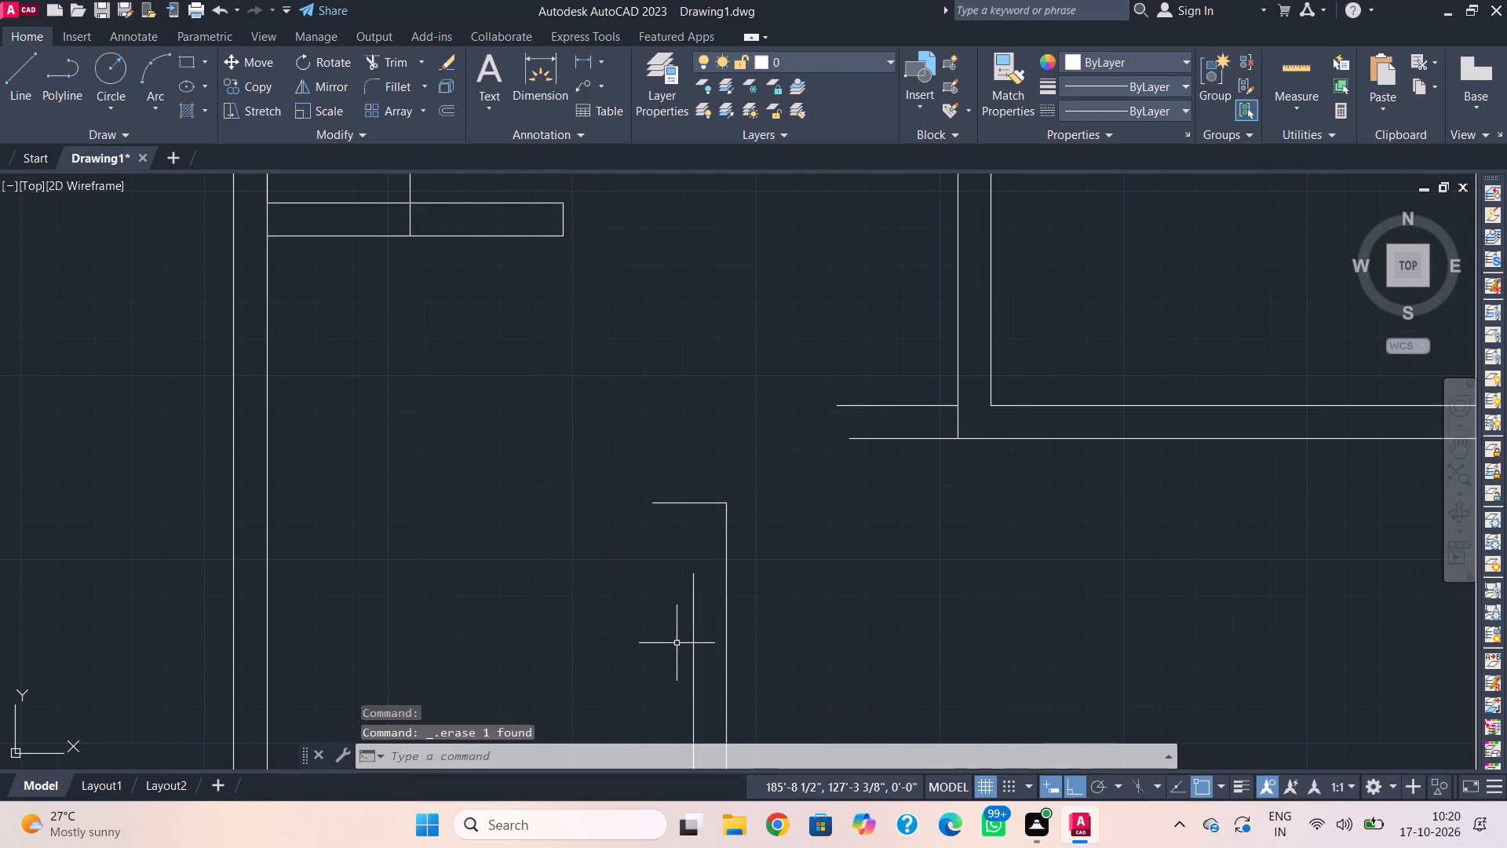
Draw a line about 5'-2" straight up from the outer left wall line's end and trim the overhangs to square off the wall's top.
text(l)
key(space)
drag(691, 572, 695, 555)
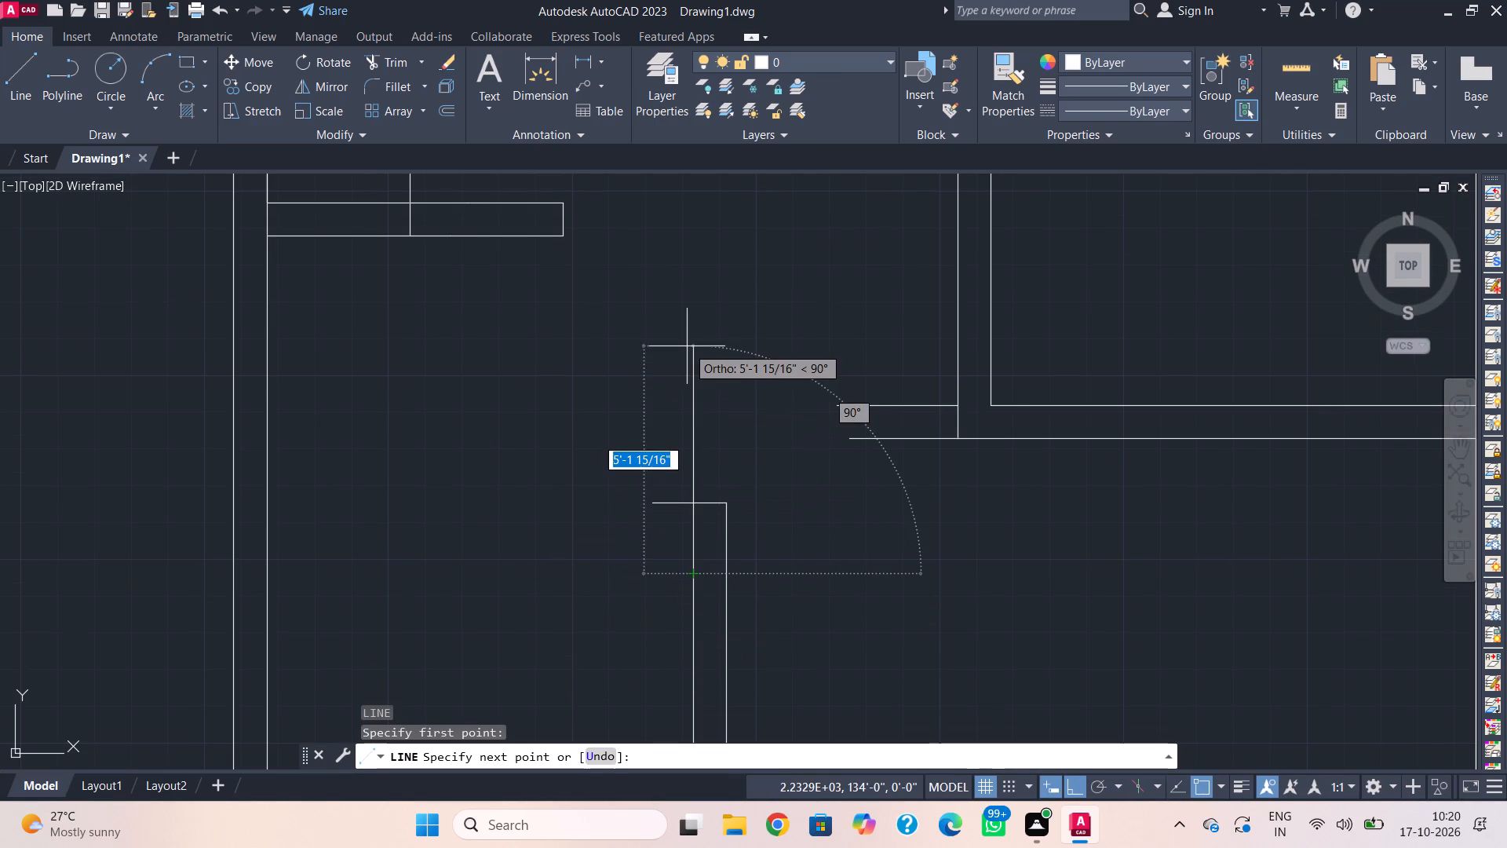
click(687, 346)
key(Escape)
key(t)
key(r)
key(space)
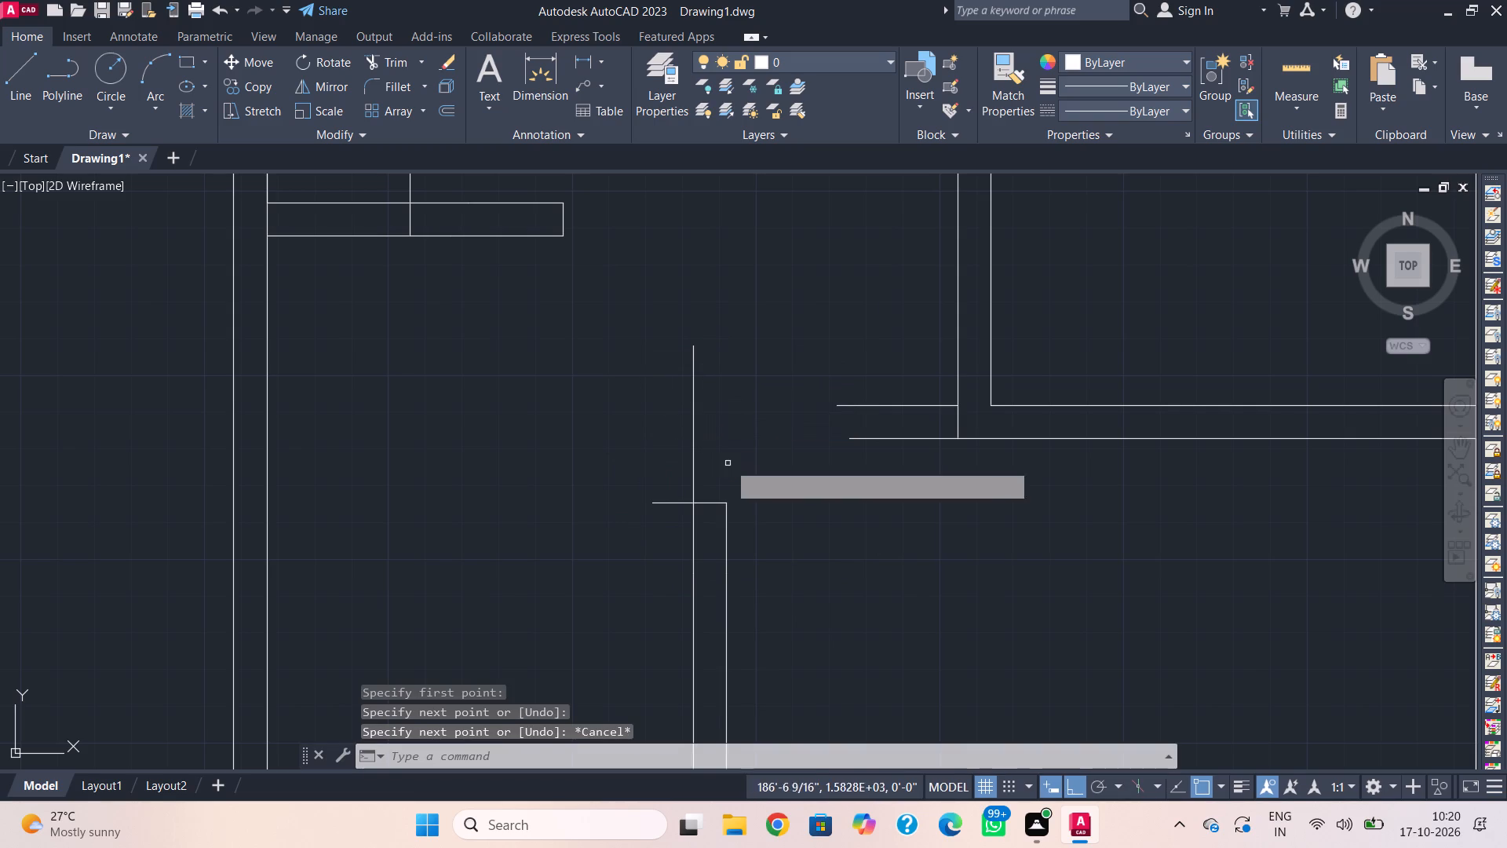
drag(745, 426, 668, 508)
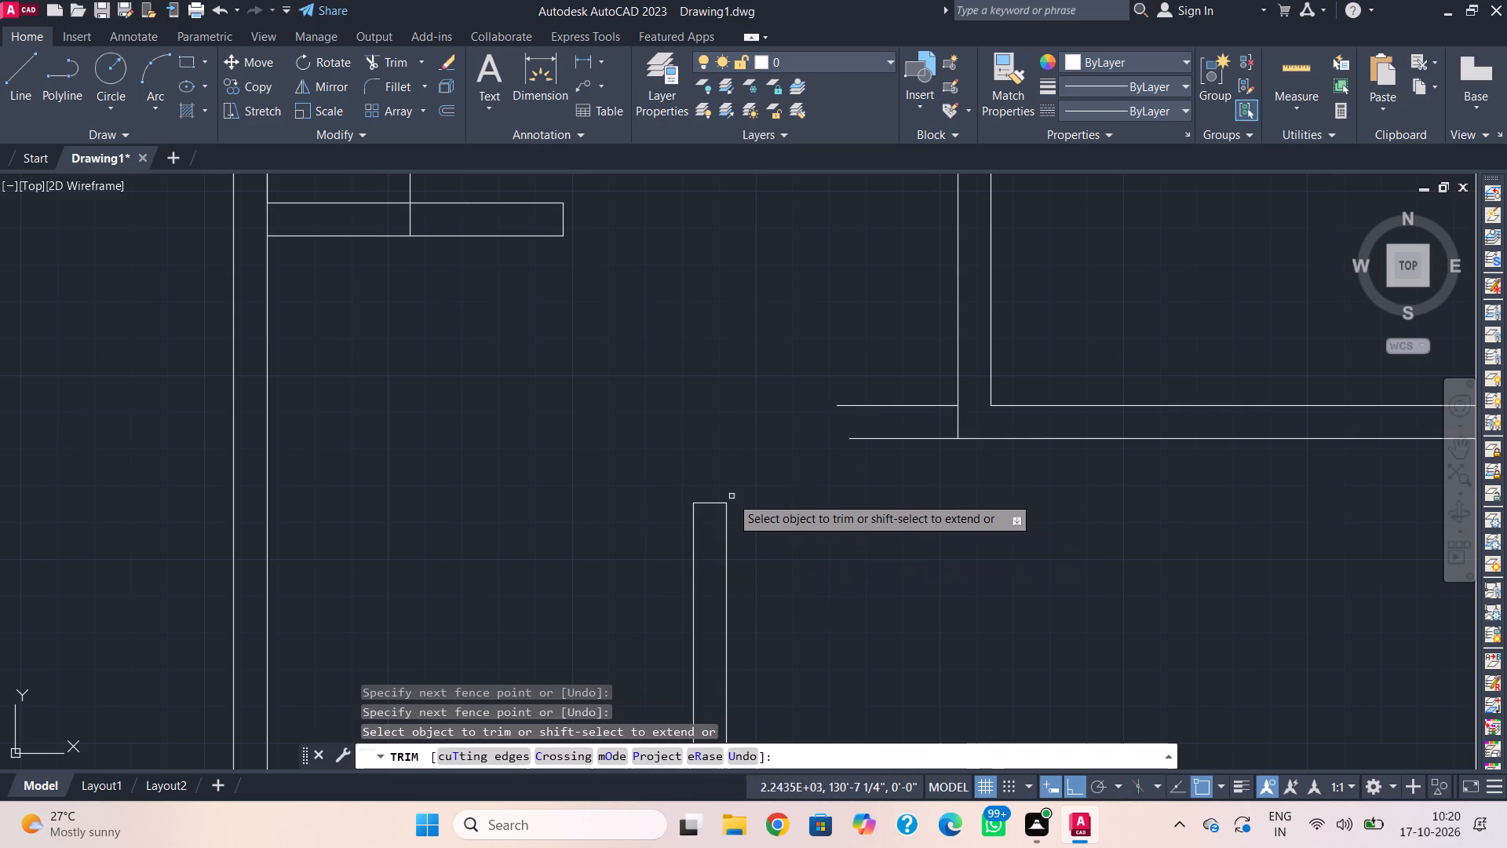
key(Escape)
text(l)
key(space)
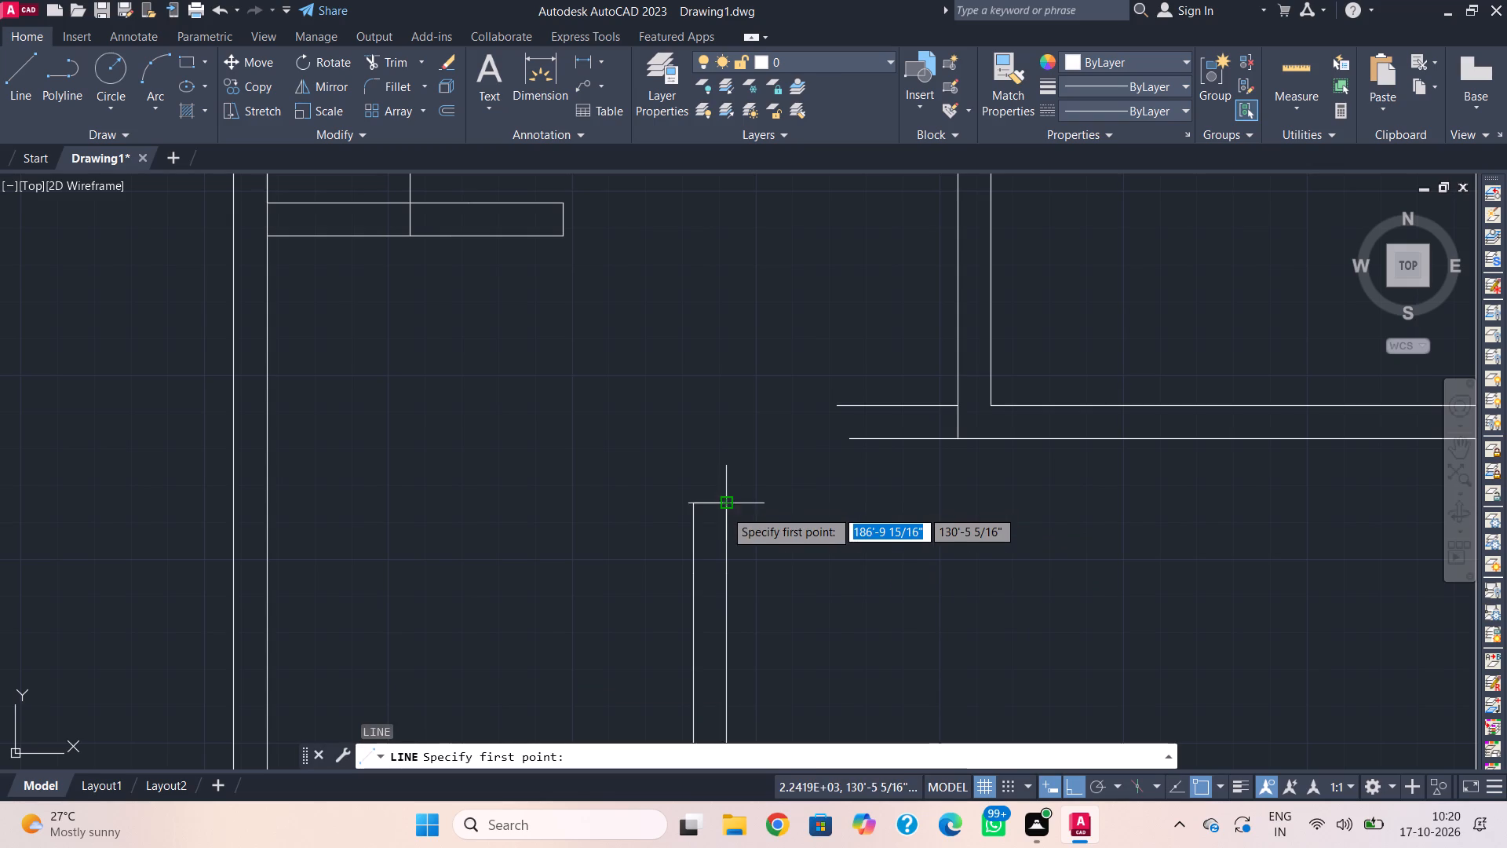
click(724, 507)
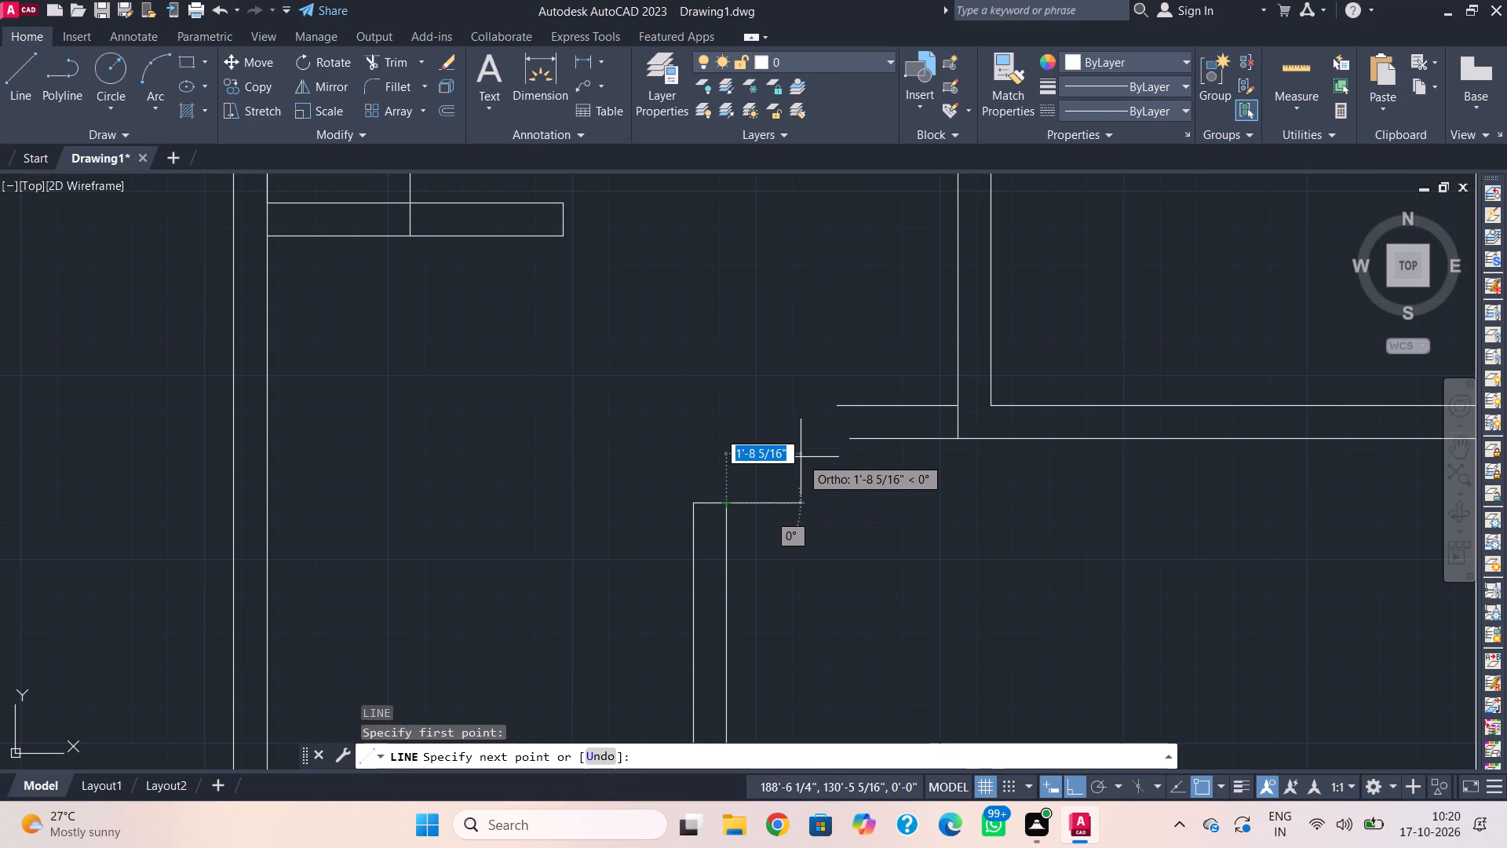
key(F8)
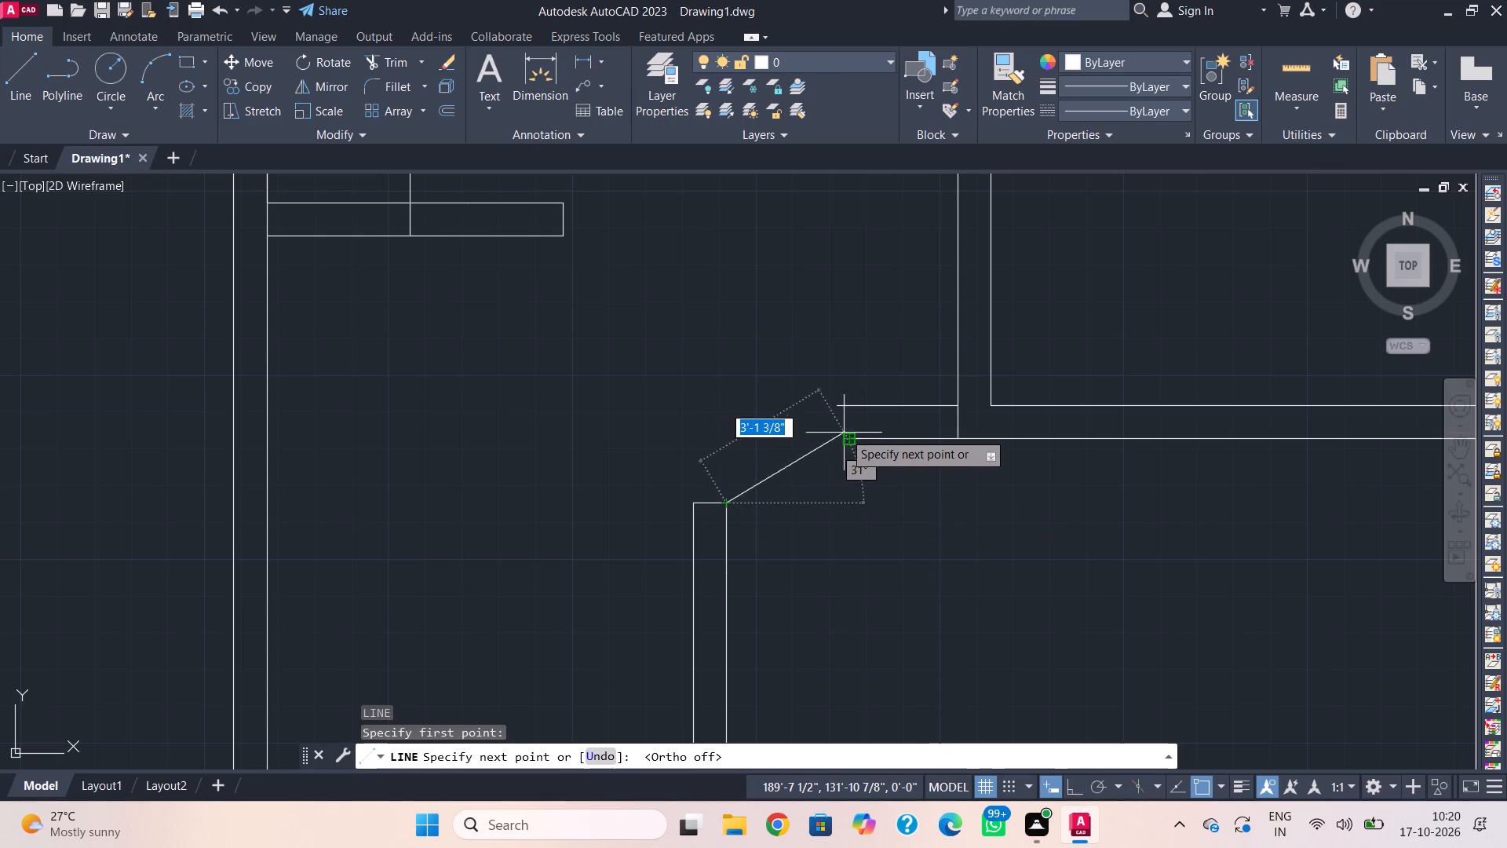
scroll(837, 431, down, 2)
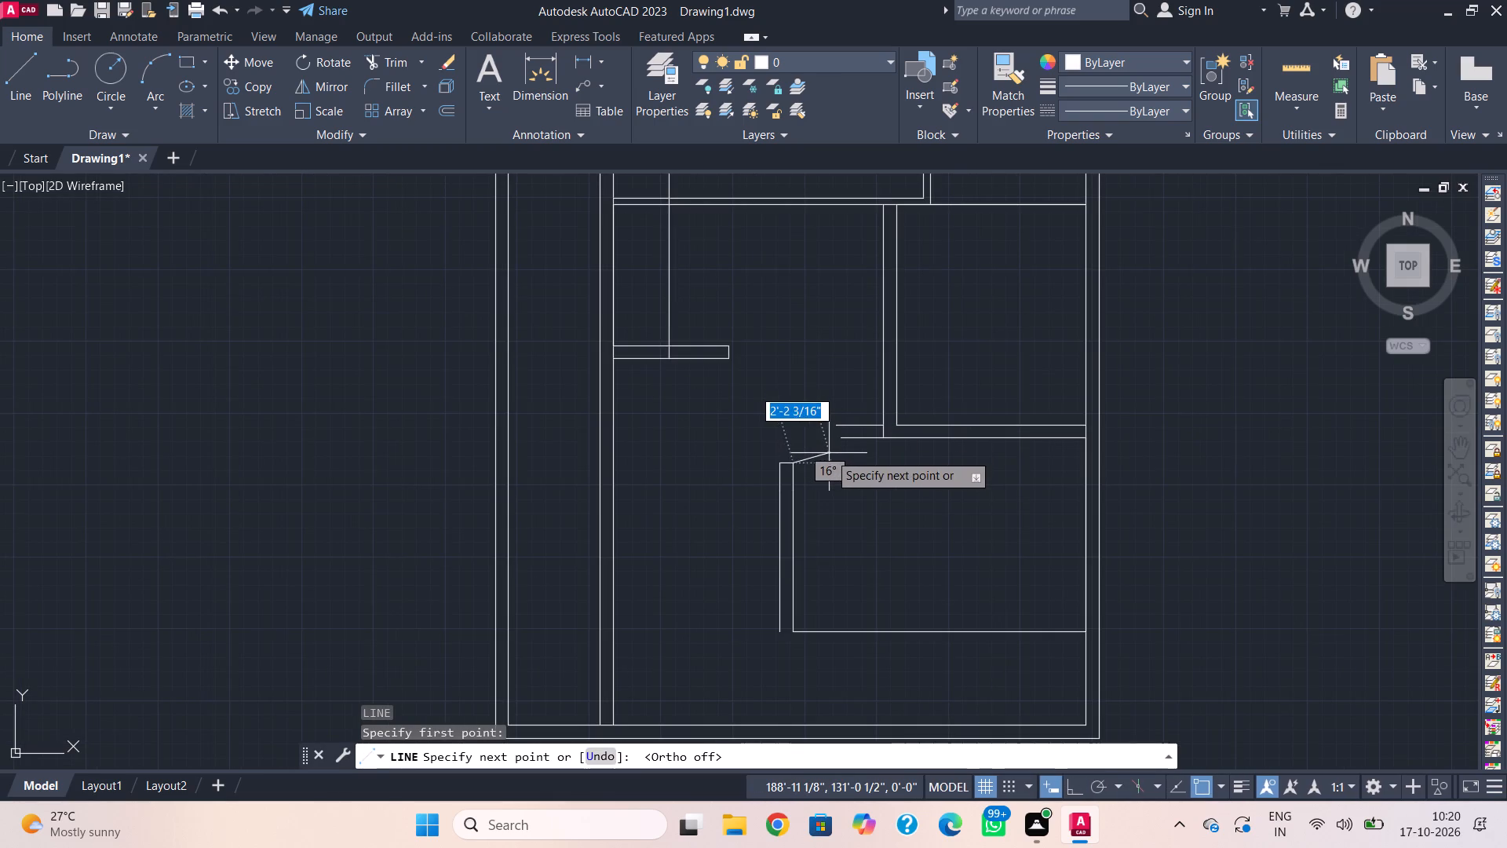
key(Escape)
Draw a vertical line about 8' long across the left stub wall, just left of its closed end, with Ortho on.
scroll(825, 457, down, 3)
middle_drag(825, 470, 800, 524)
scroll(793, 517, up, 2)
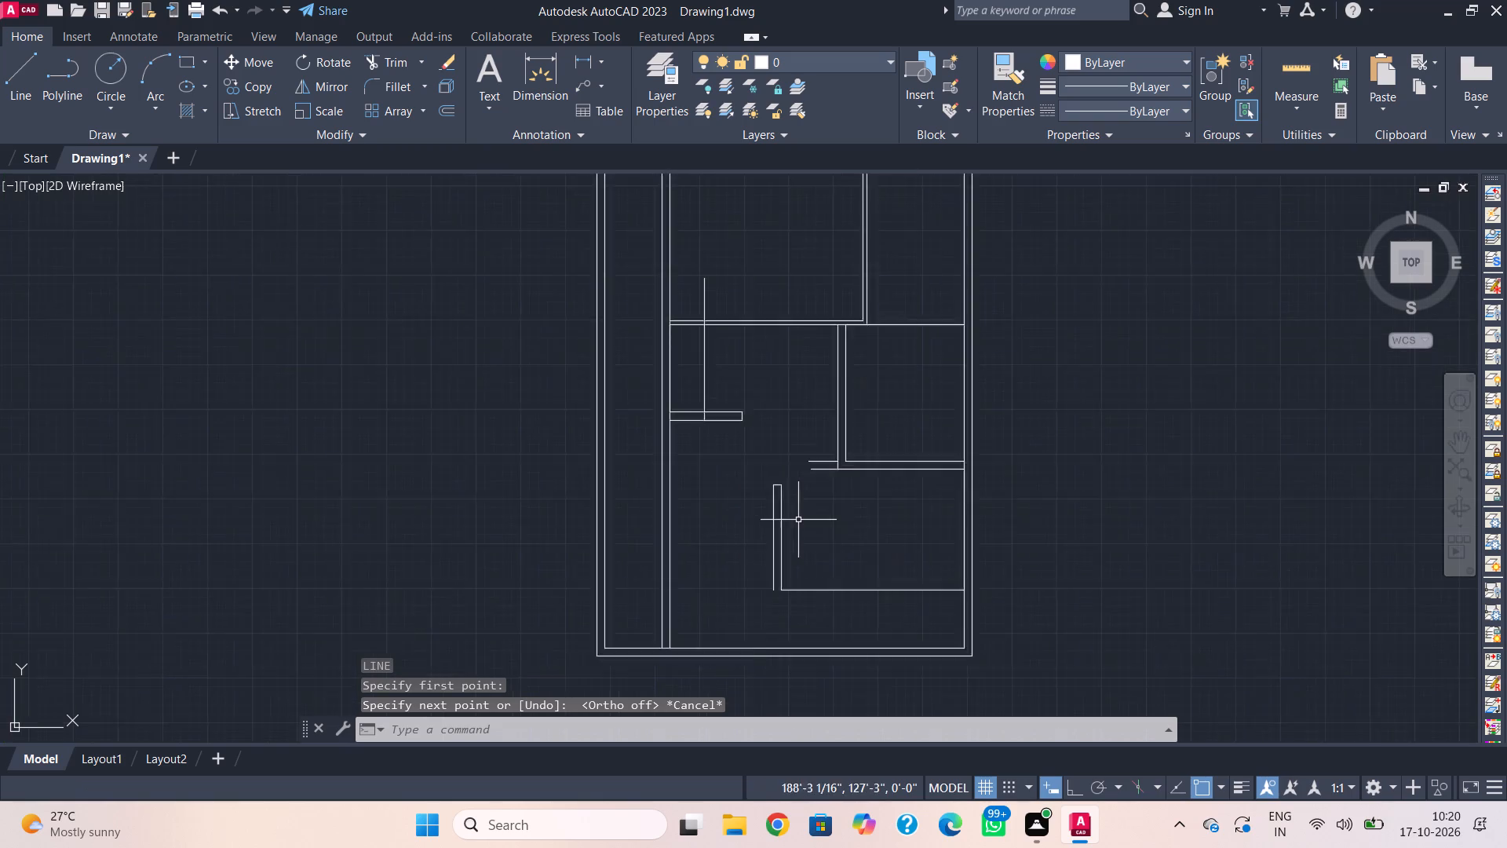
scroll(798, 520, up, 1)
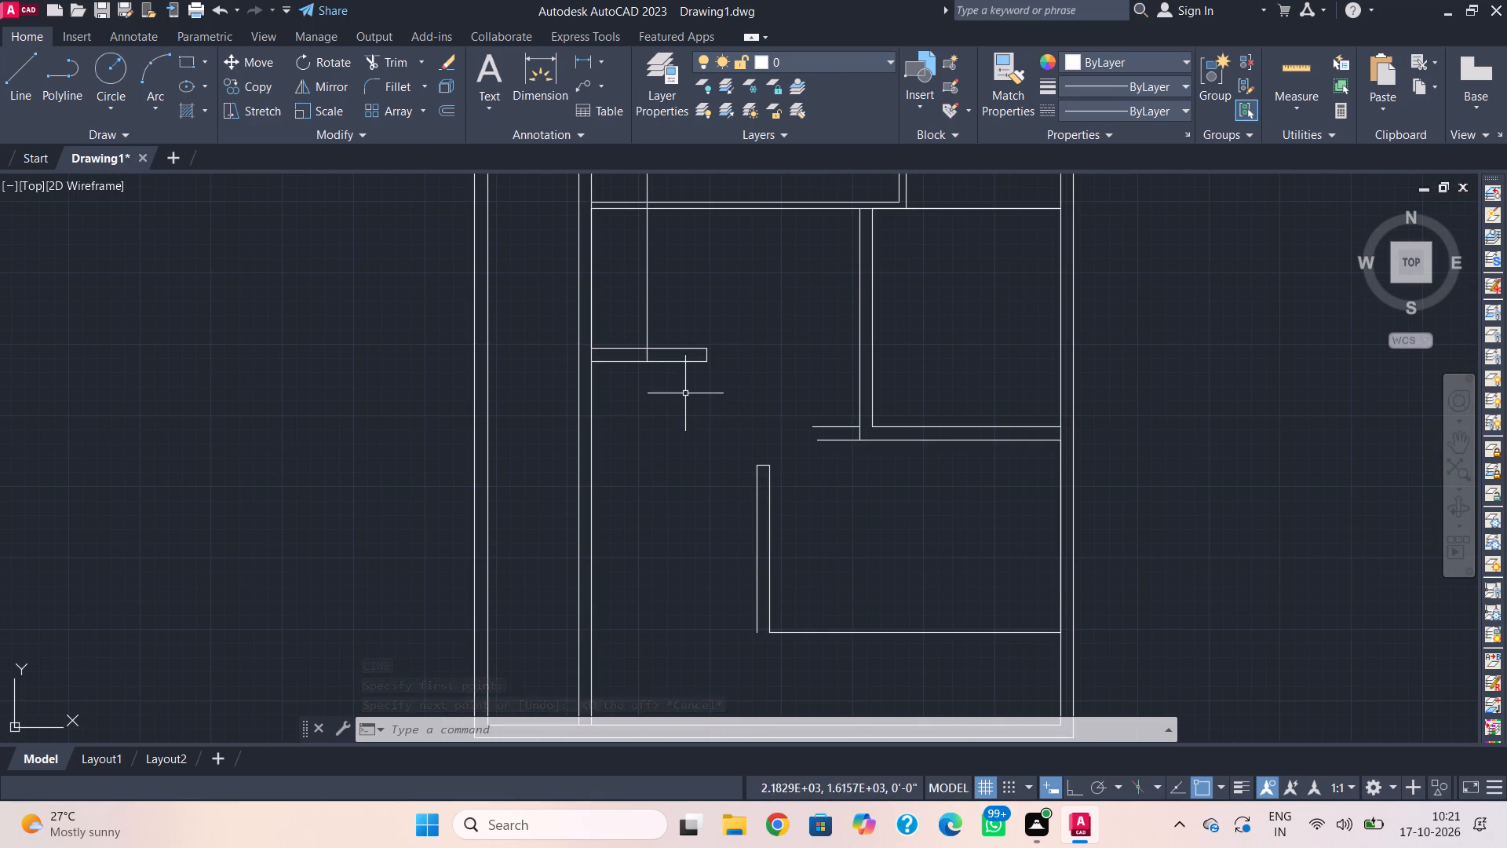
text(l)
key(space)
click(690, 323)
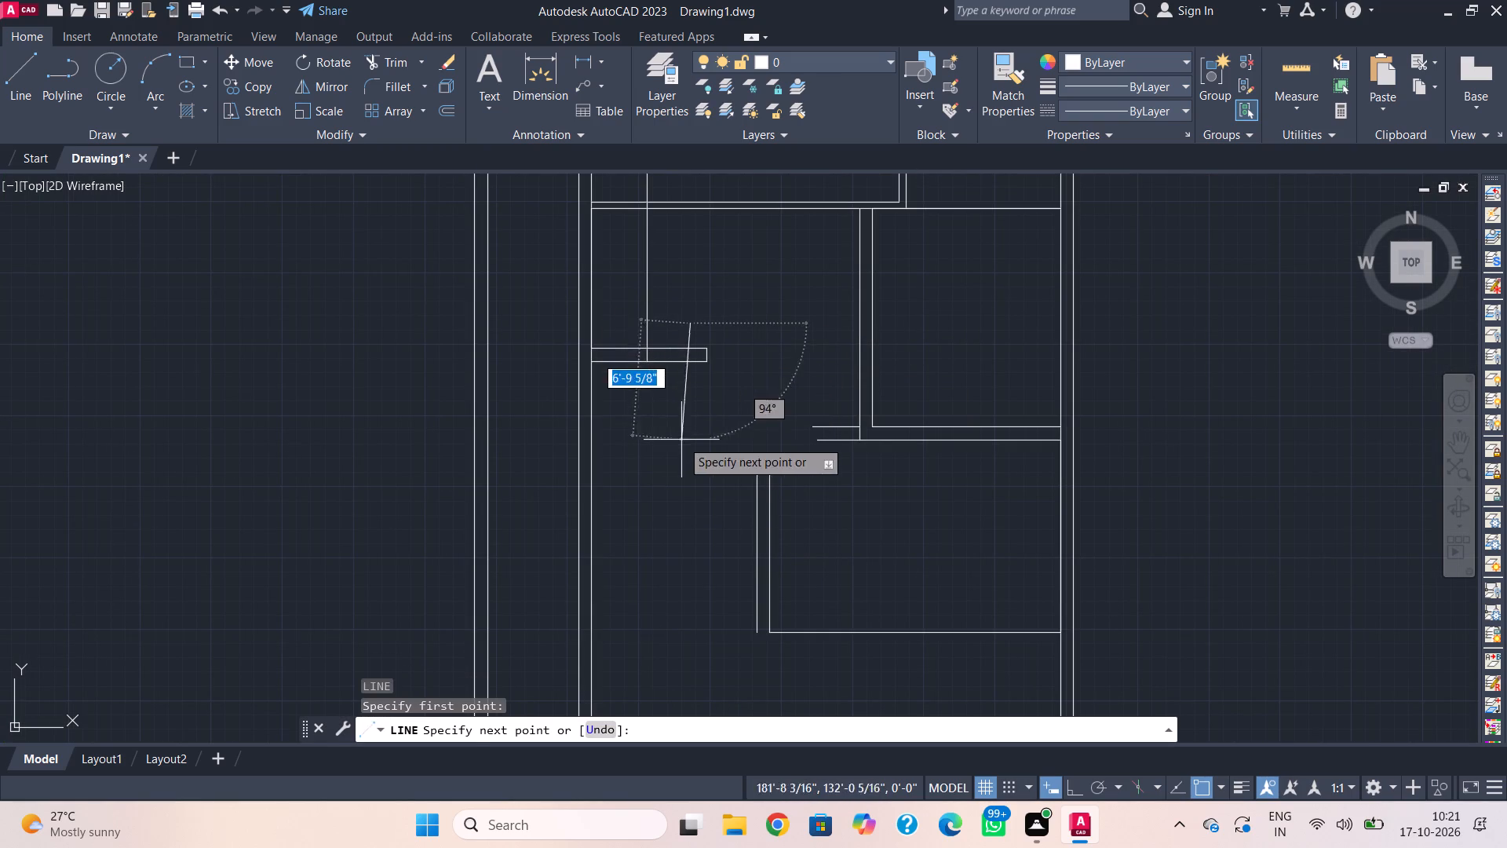
key(F8)
click(692, 460)
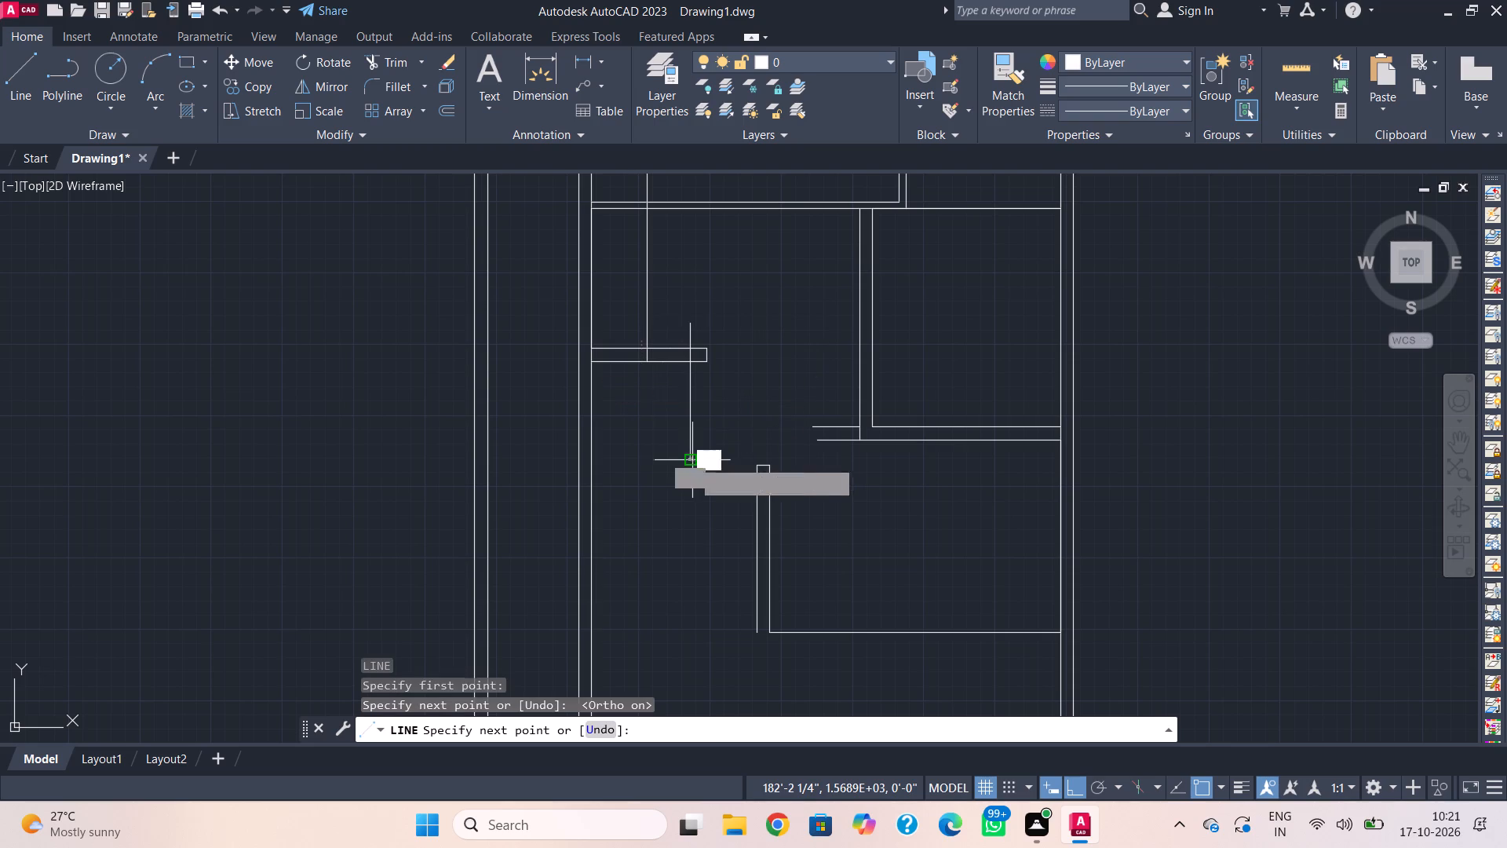
key(Escape)
Trim the stub wall back to the new vertical line and remove that line's overhangs above and below the stub.
text(tr)
key(space)
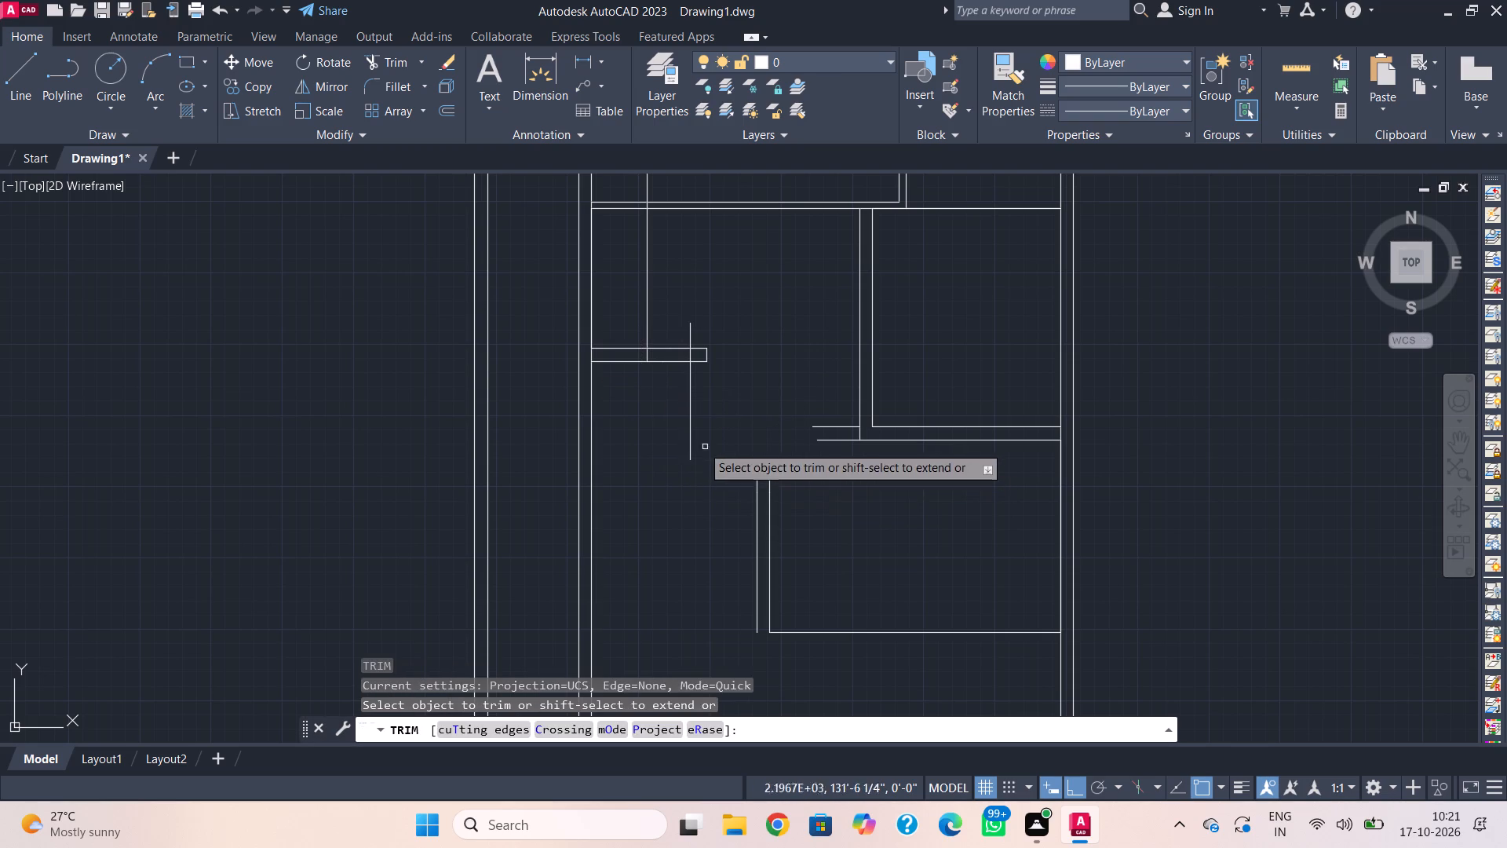
drag(680, 442, 688, 334)
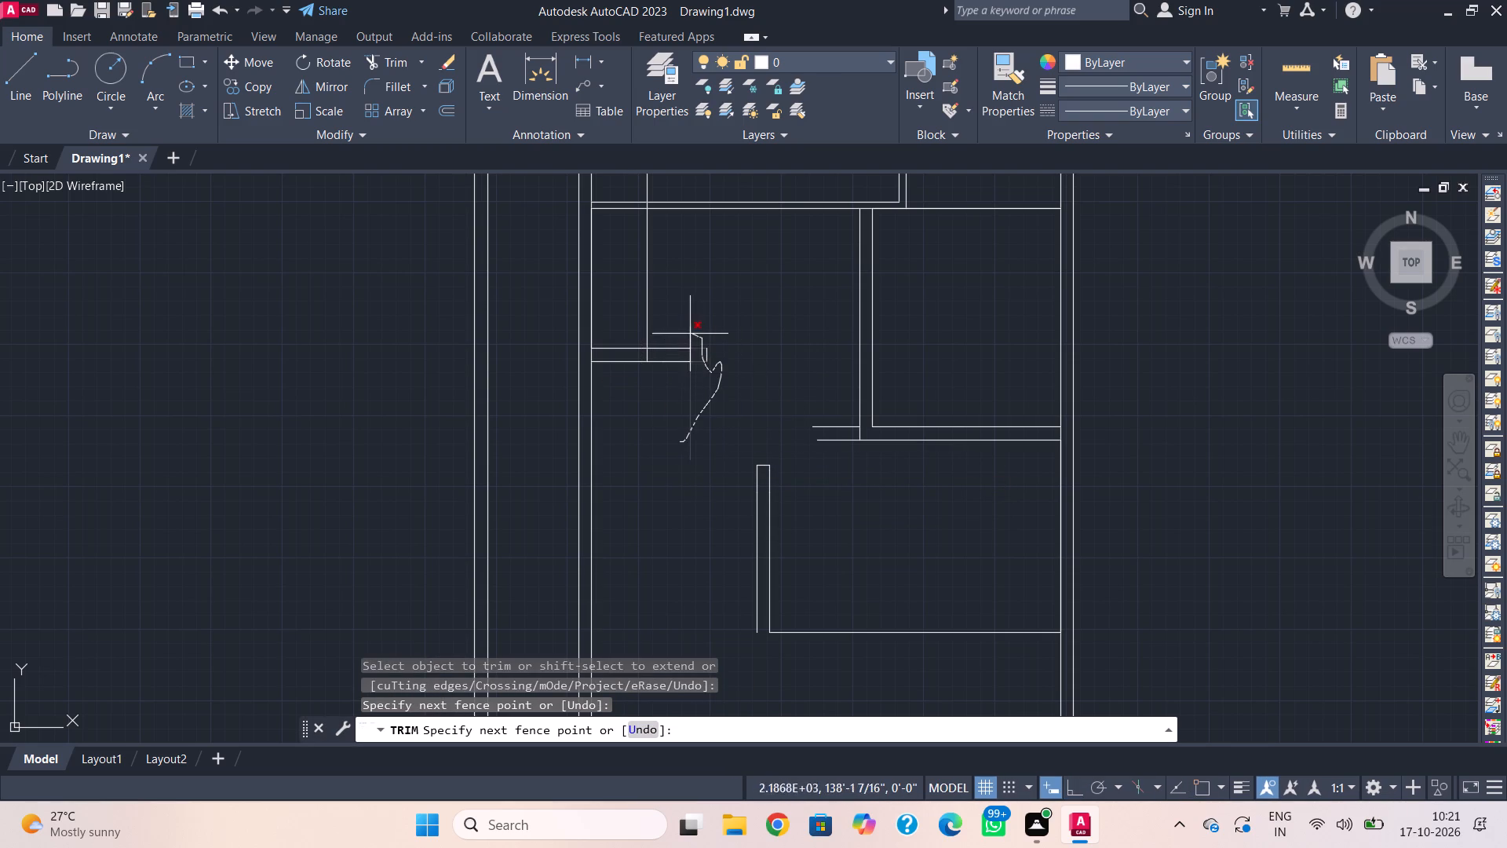
drag(688, 334, 681, 331)
drag(702, 351, 713, 355)
click(746, 369)
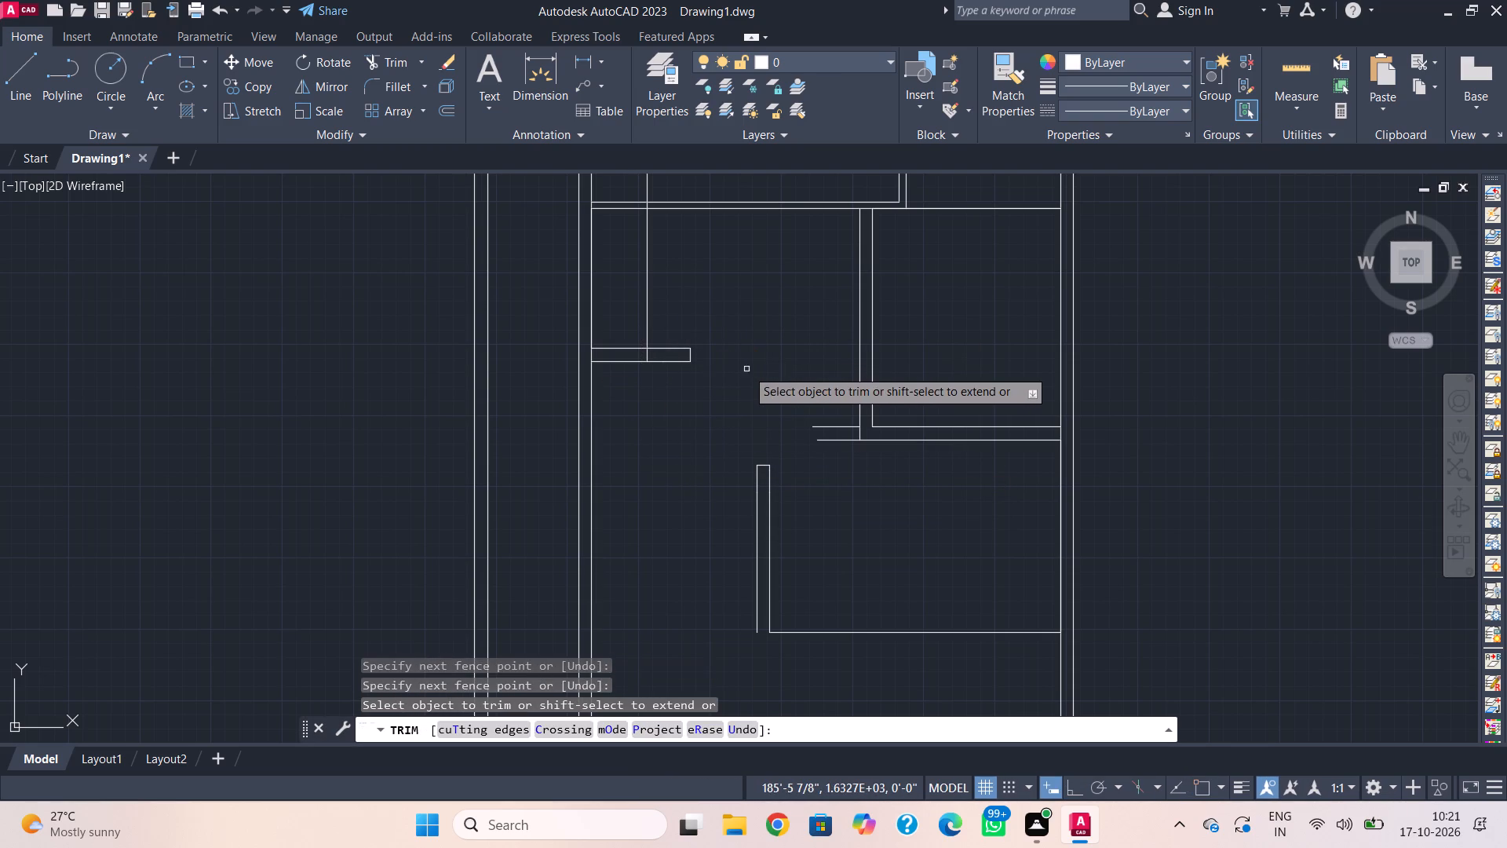
key(Escape)
Draw a diagonal line from the stub's lower end corner to the top-left corner of the lower room's left wall.
middle_drag(717, 455, 700, 482)
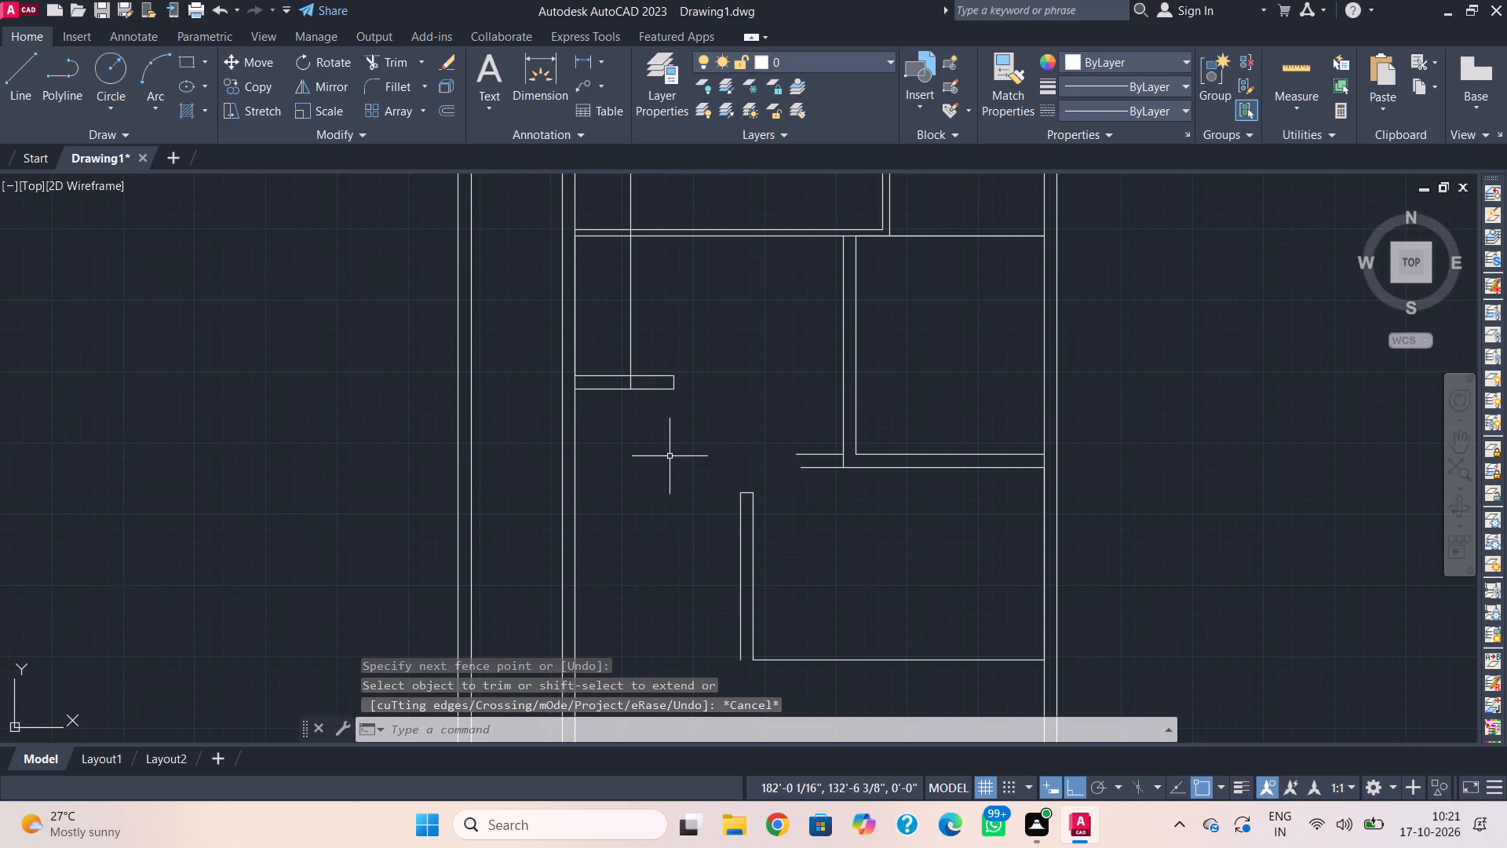
text(l)
key(space)
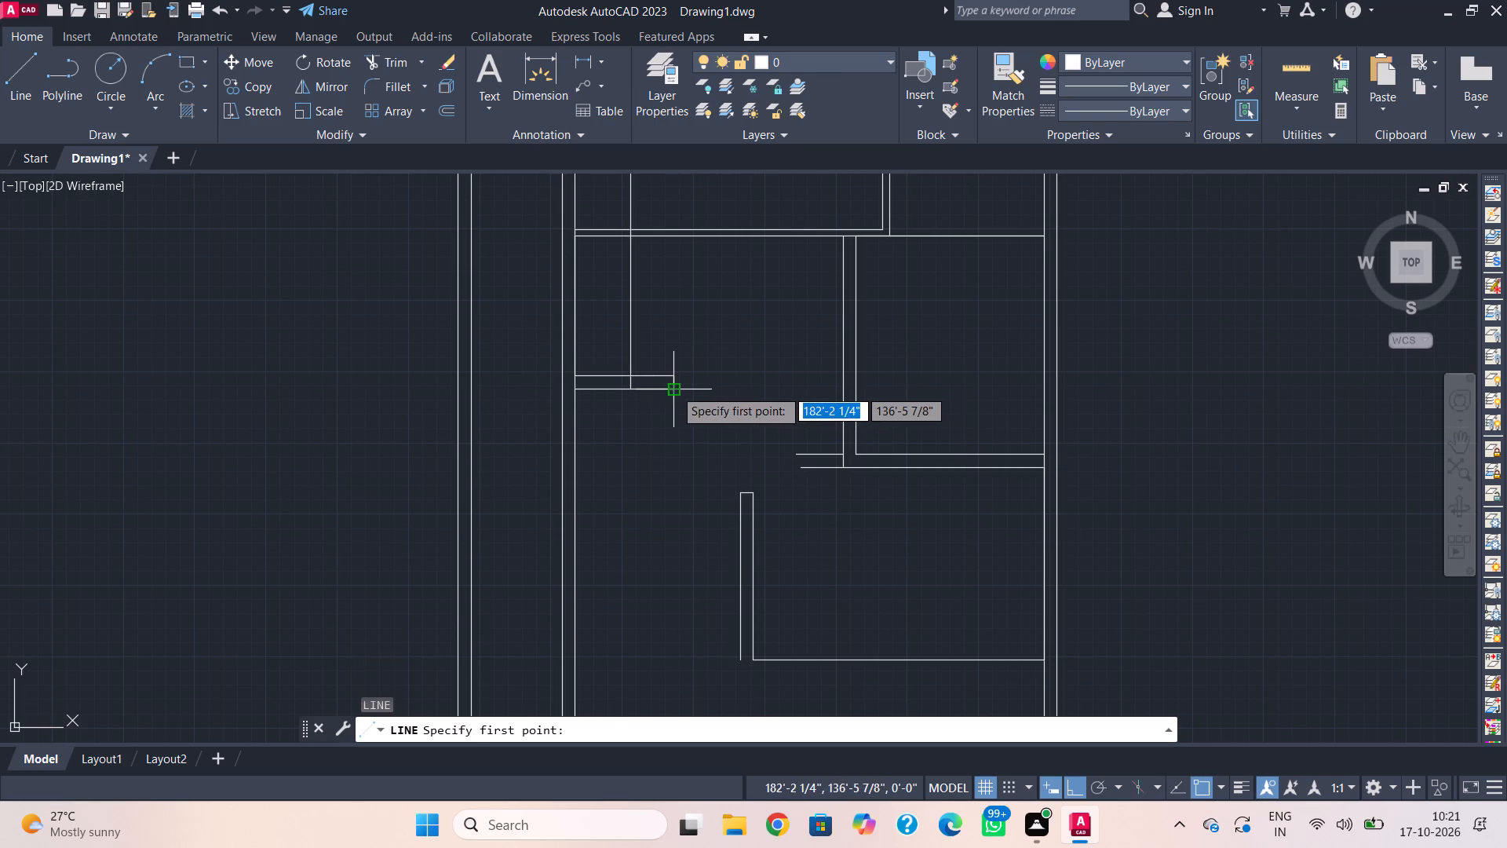
click(674, 389)
click(744, 495)
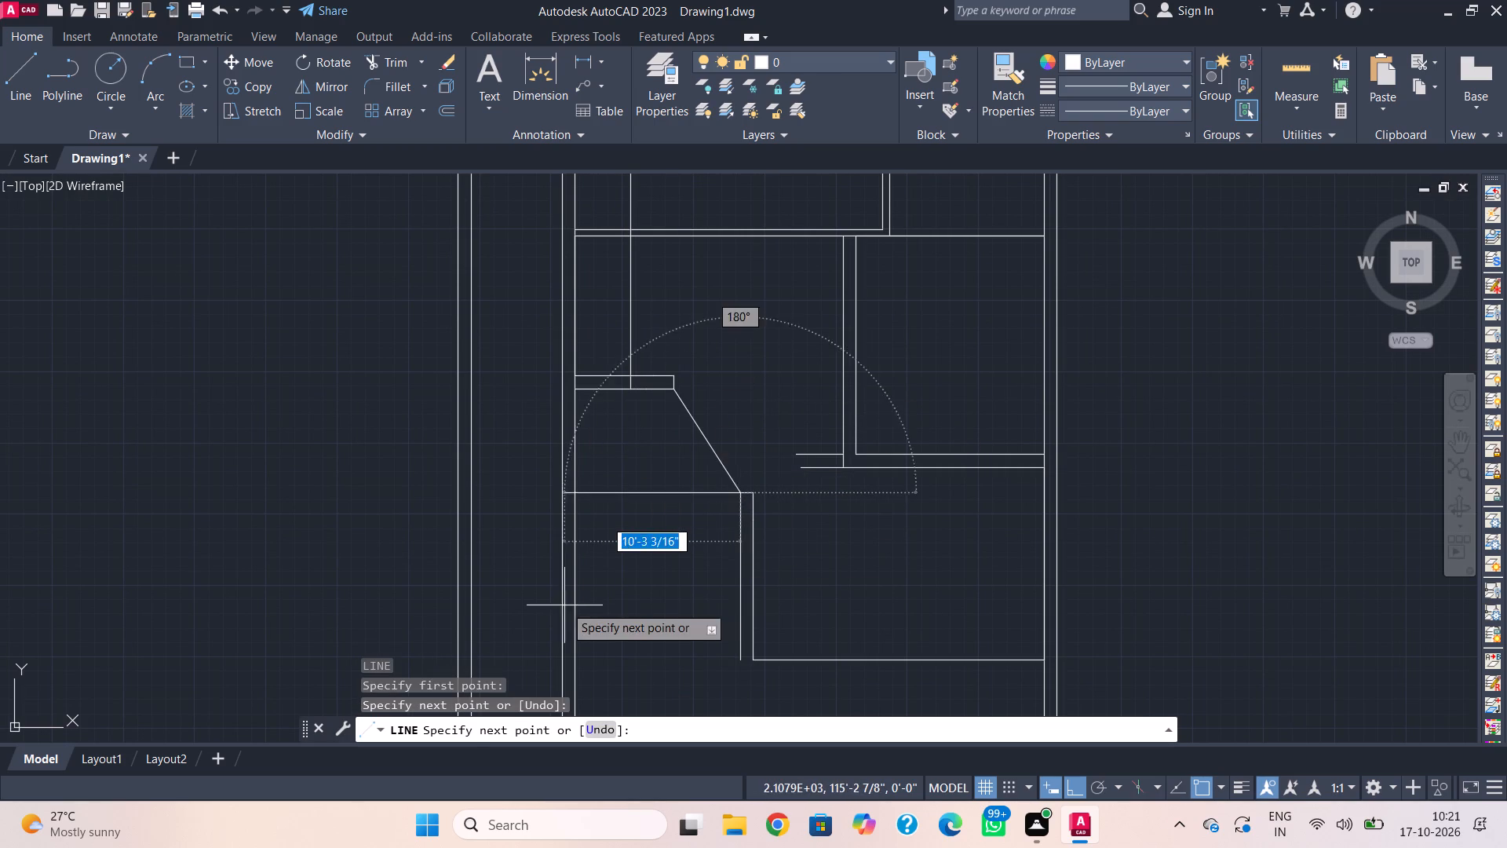
key(Escape)
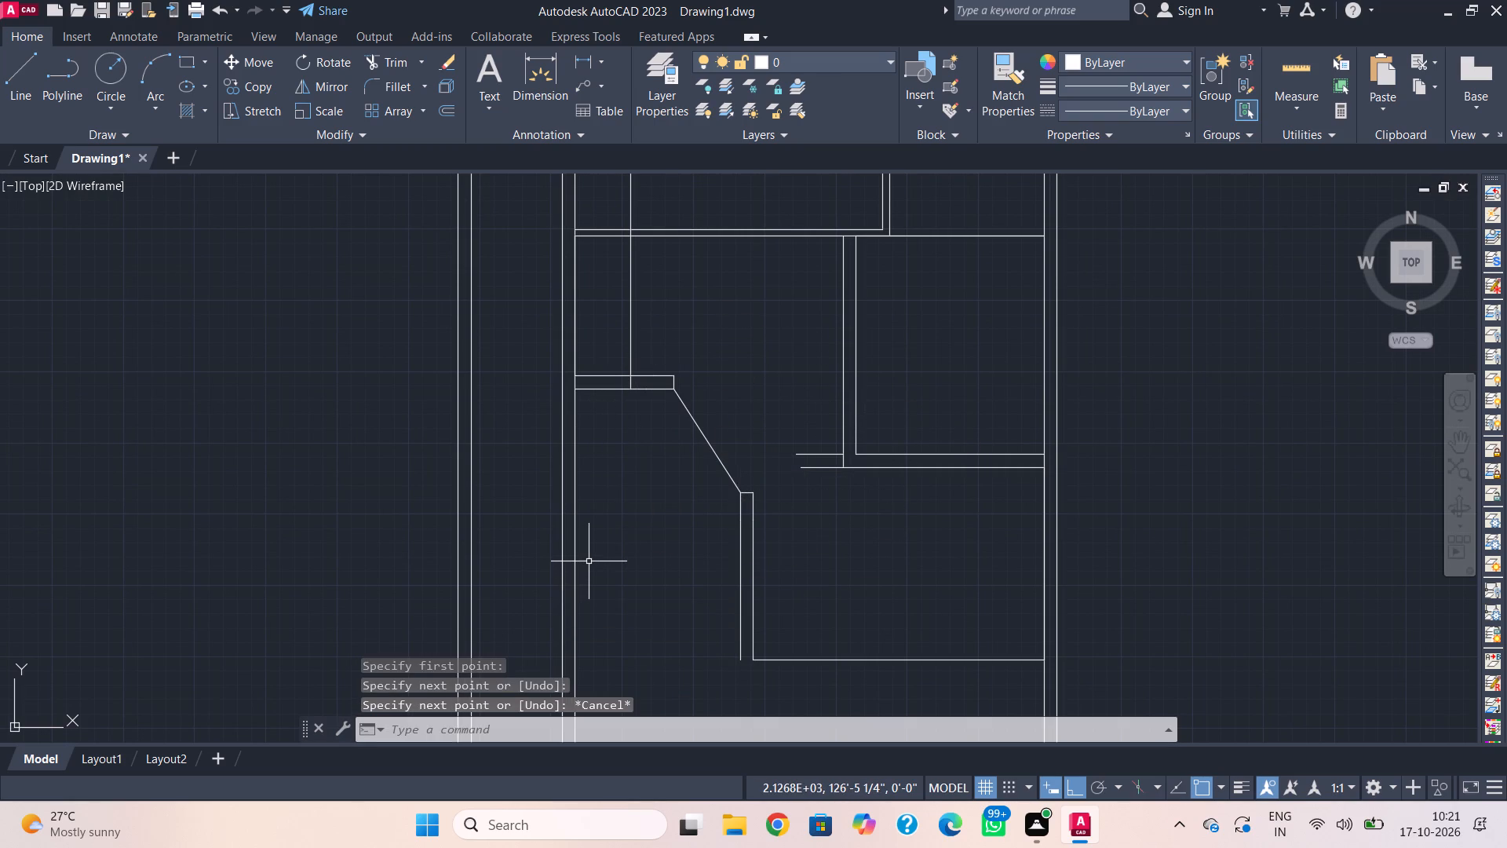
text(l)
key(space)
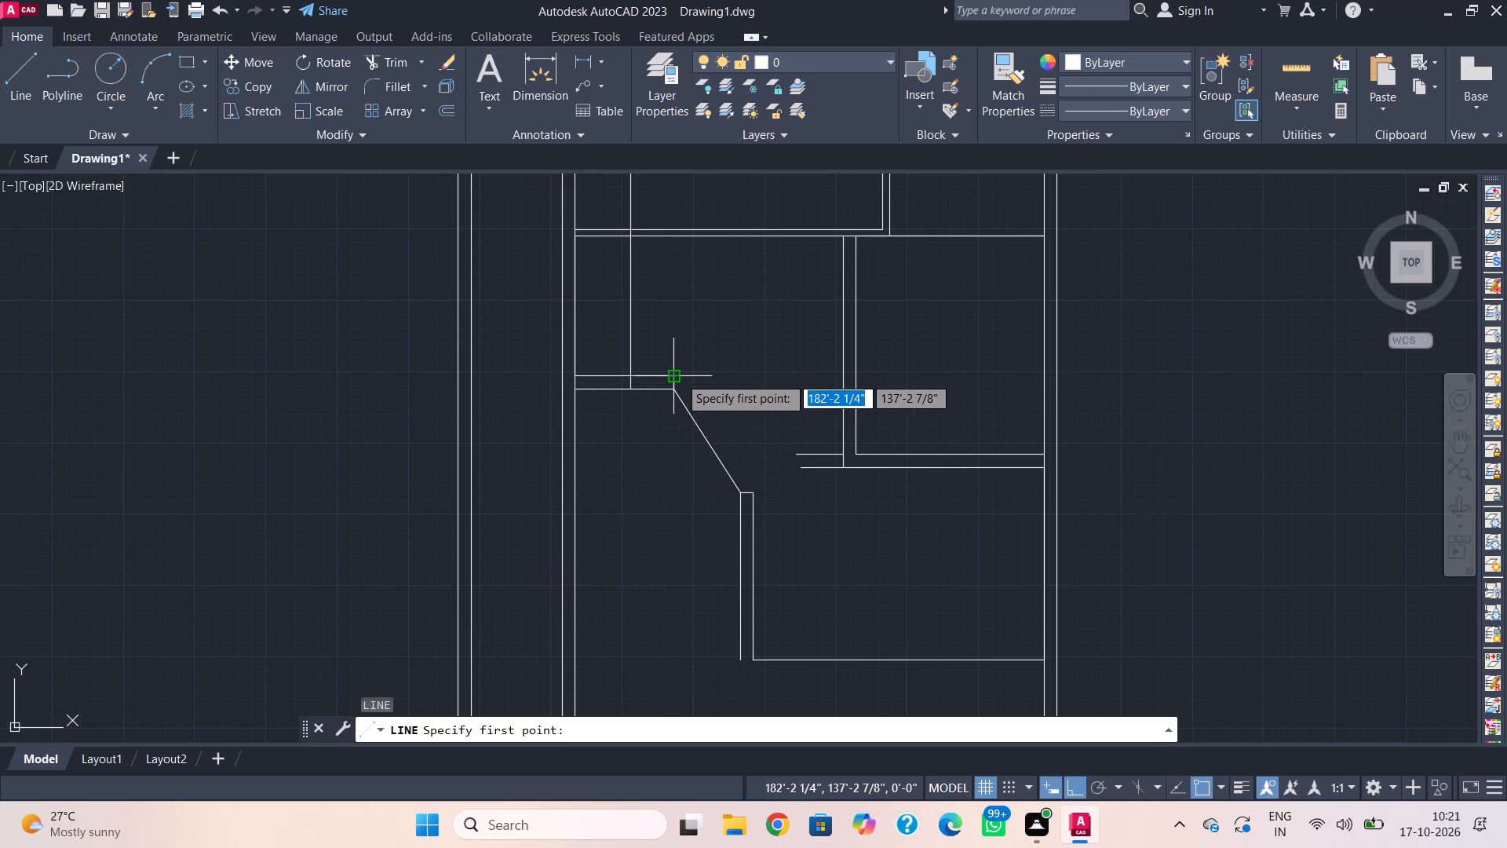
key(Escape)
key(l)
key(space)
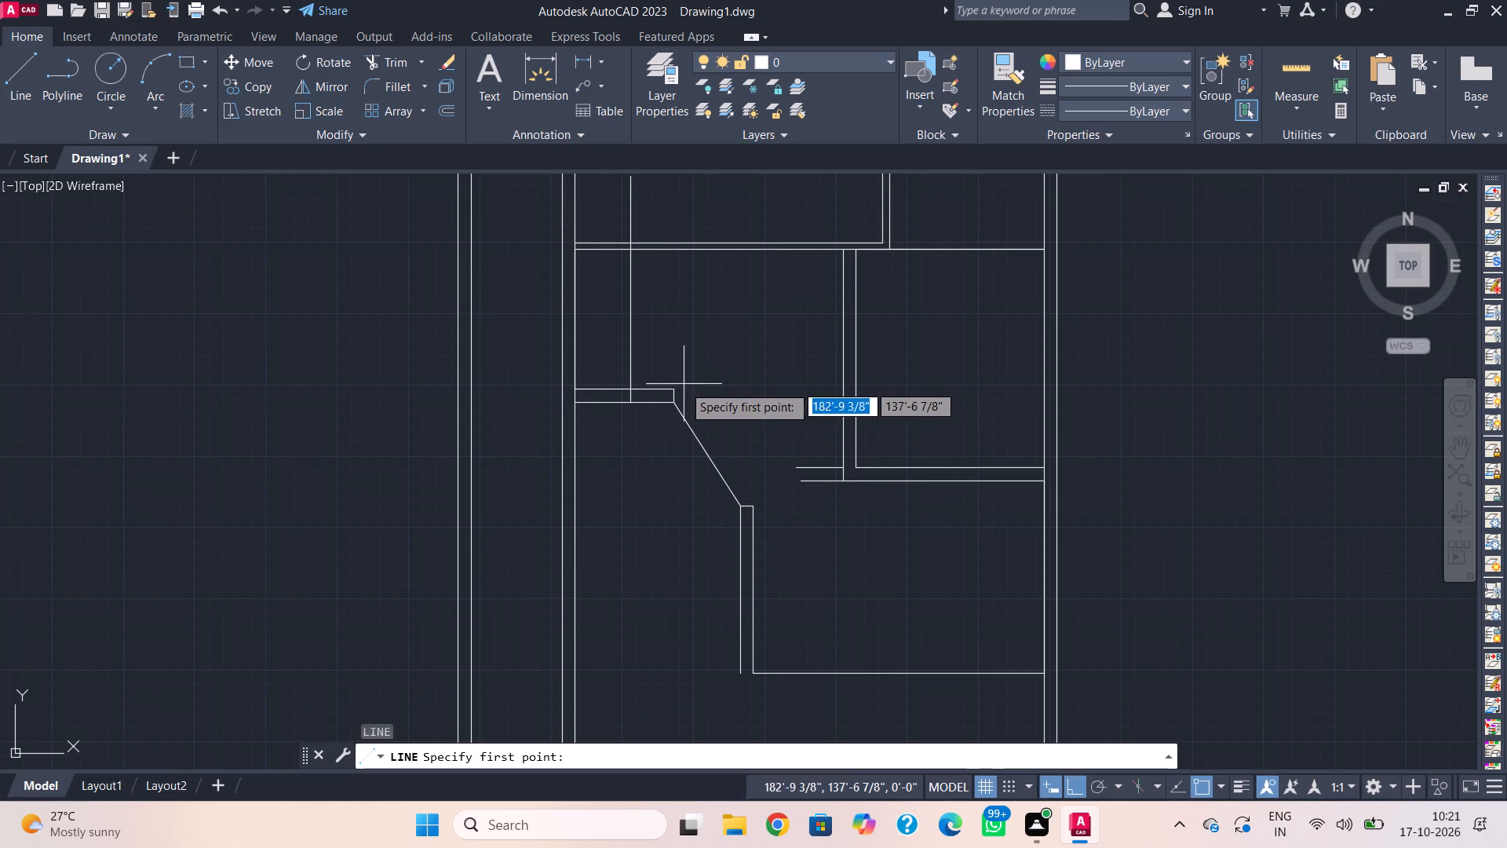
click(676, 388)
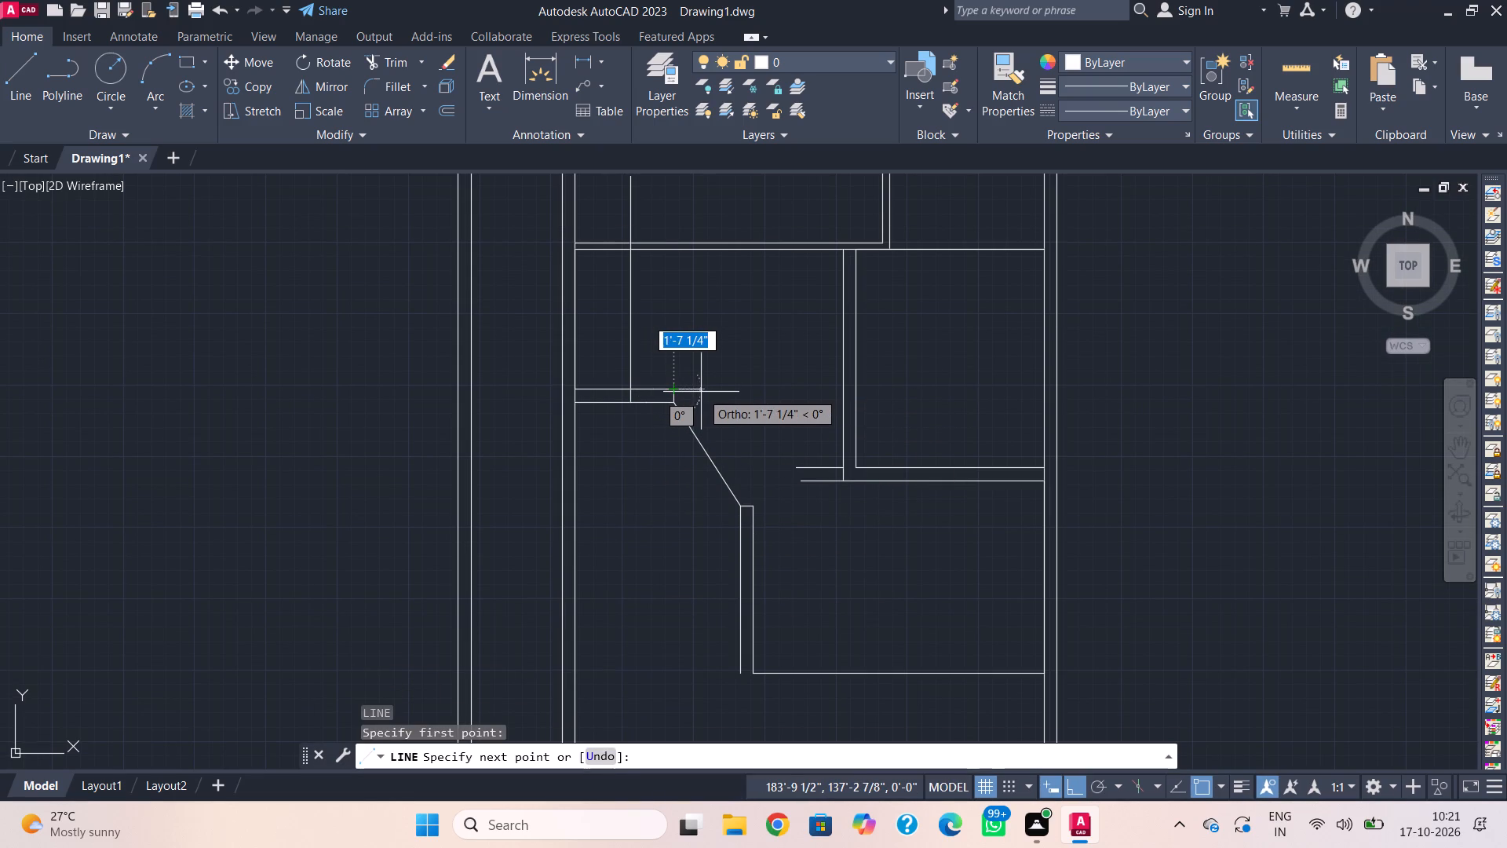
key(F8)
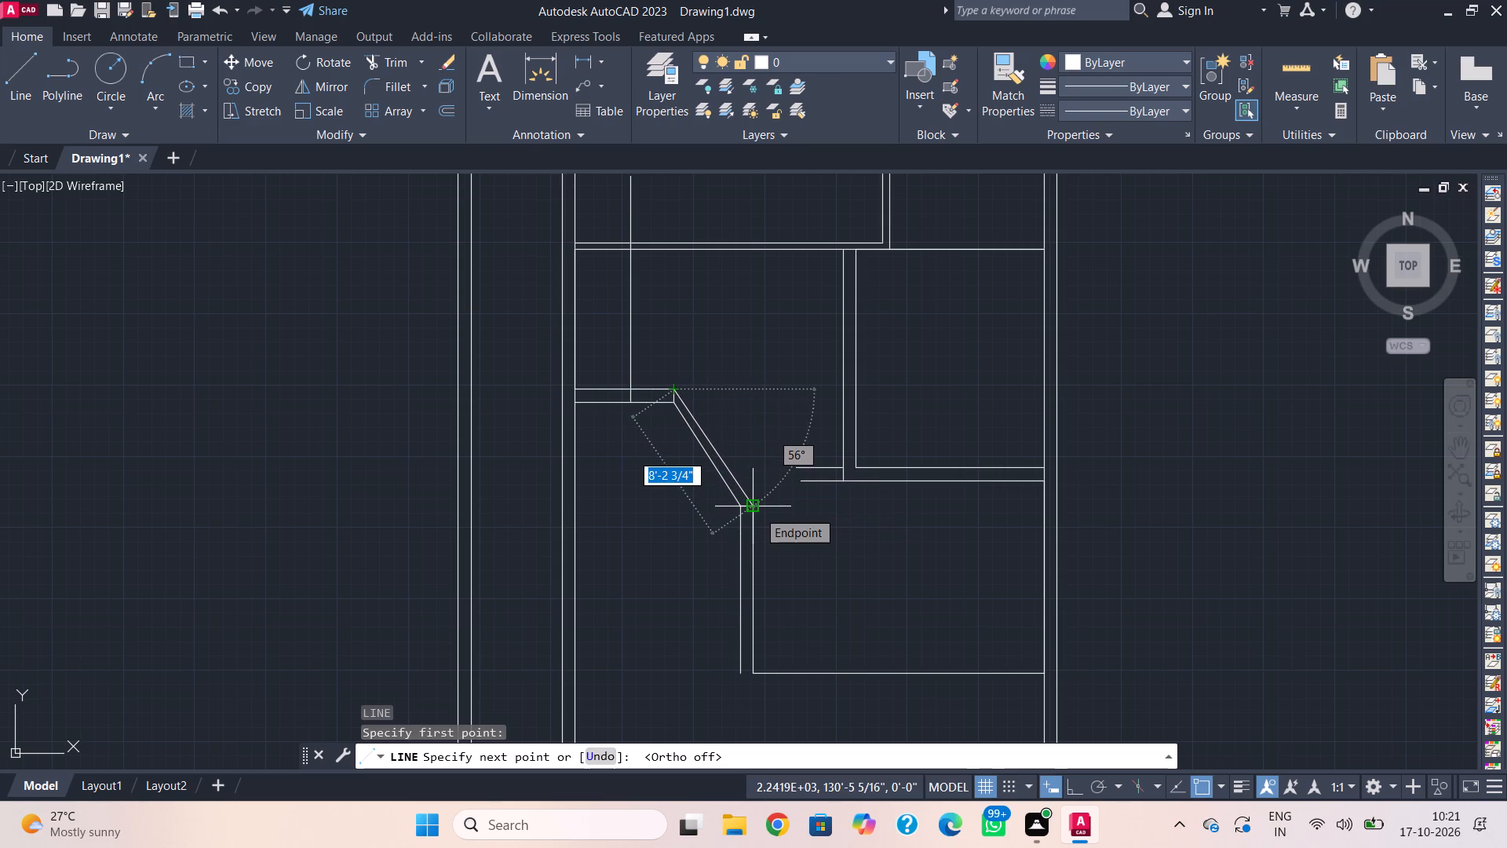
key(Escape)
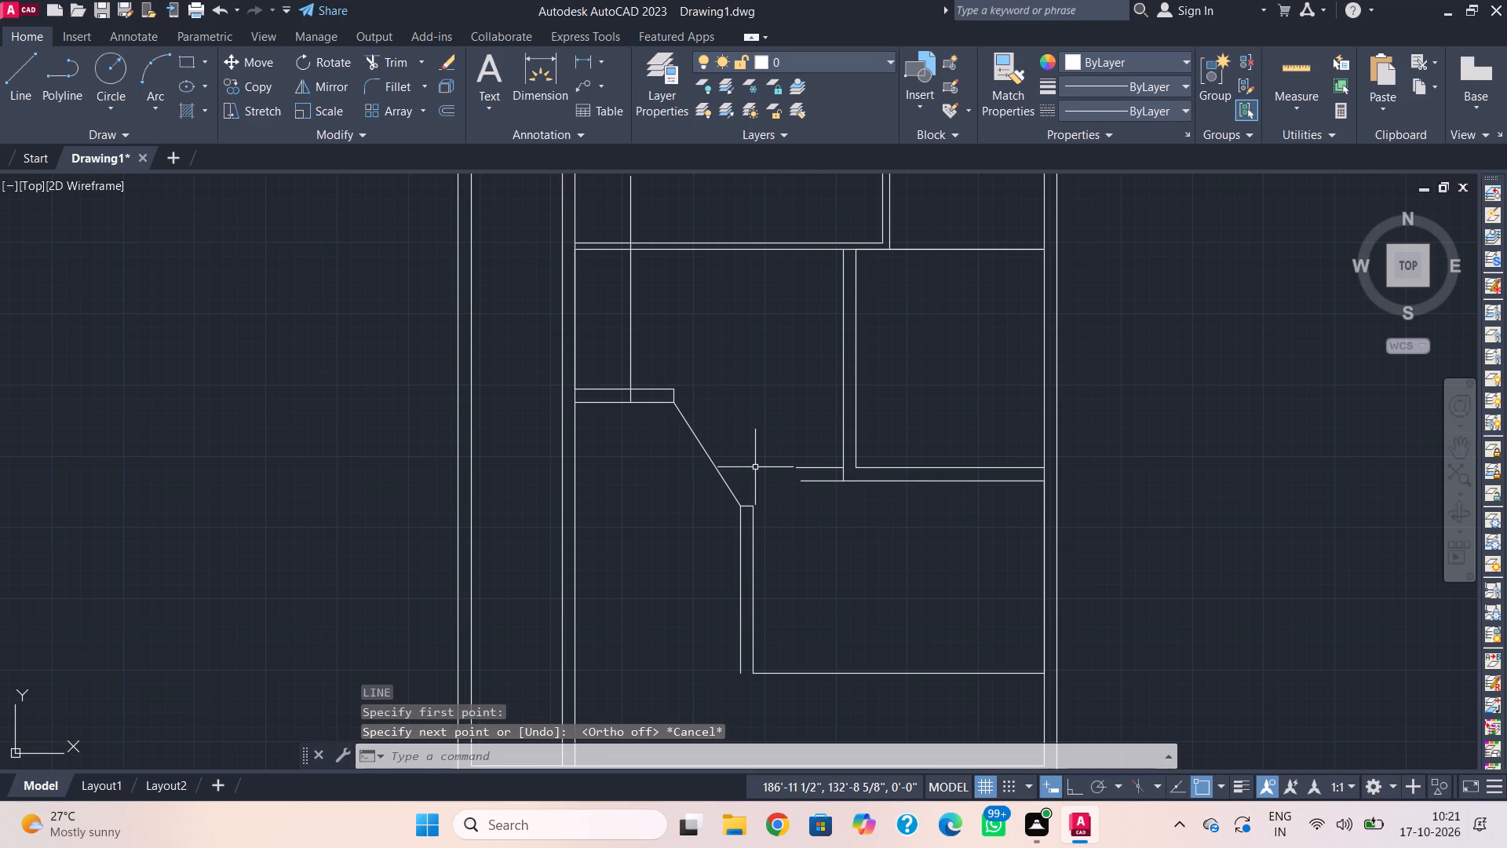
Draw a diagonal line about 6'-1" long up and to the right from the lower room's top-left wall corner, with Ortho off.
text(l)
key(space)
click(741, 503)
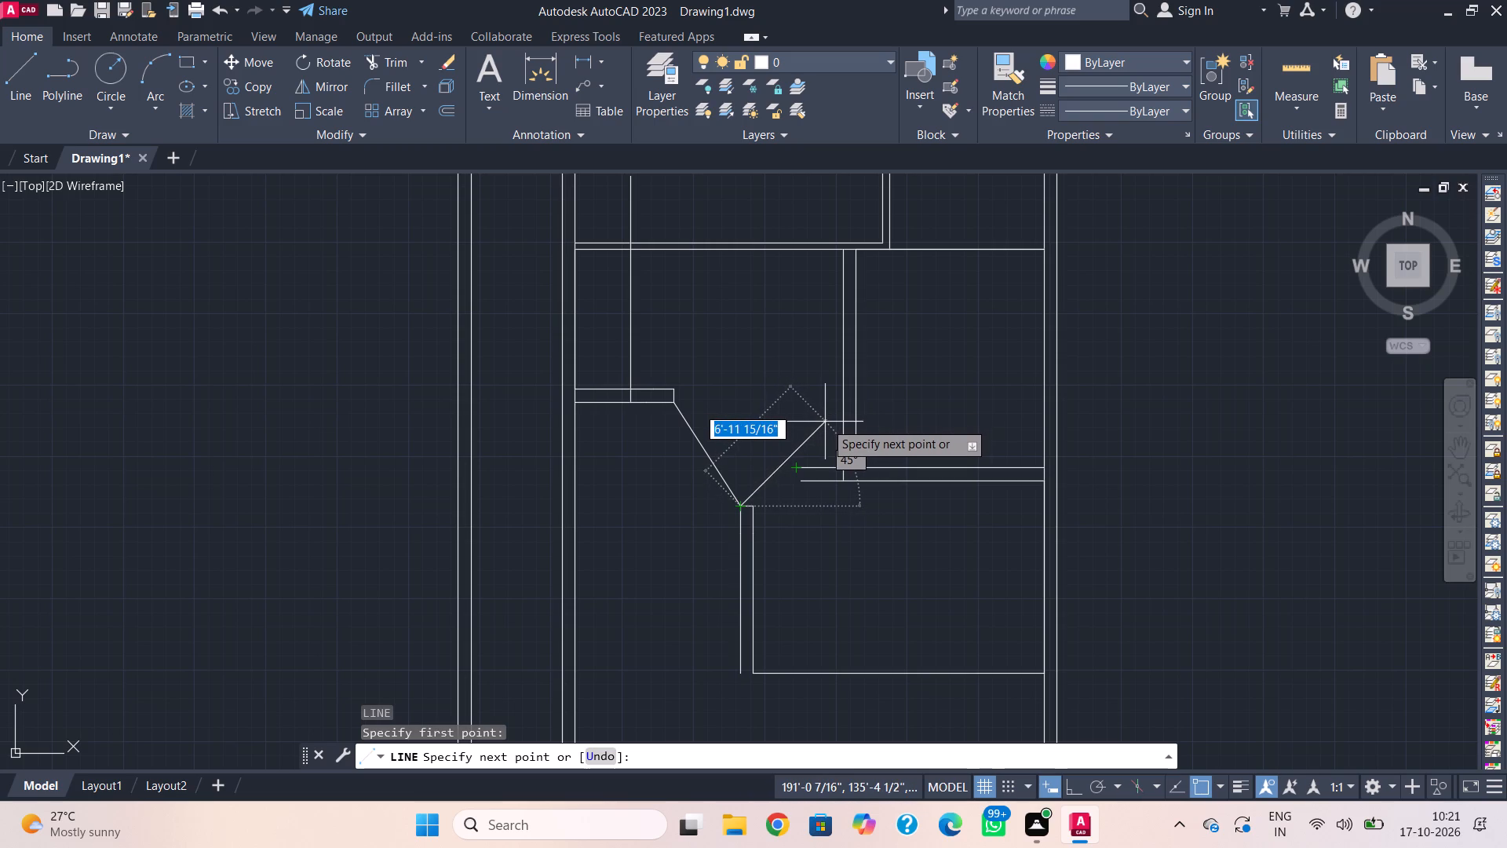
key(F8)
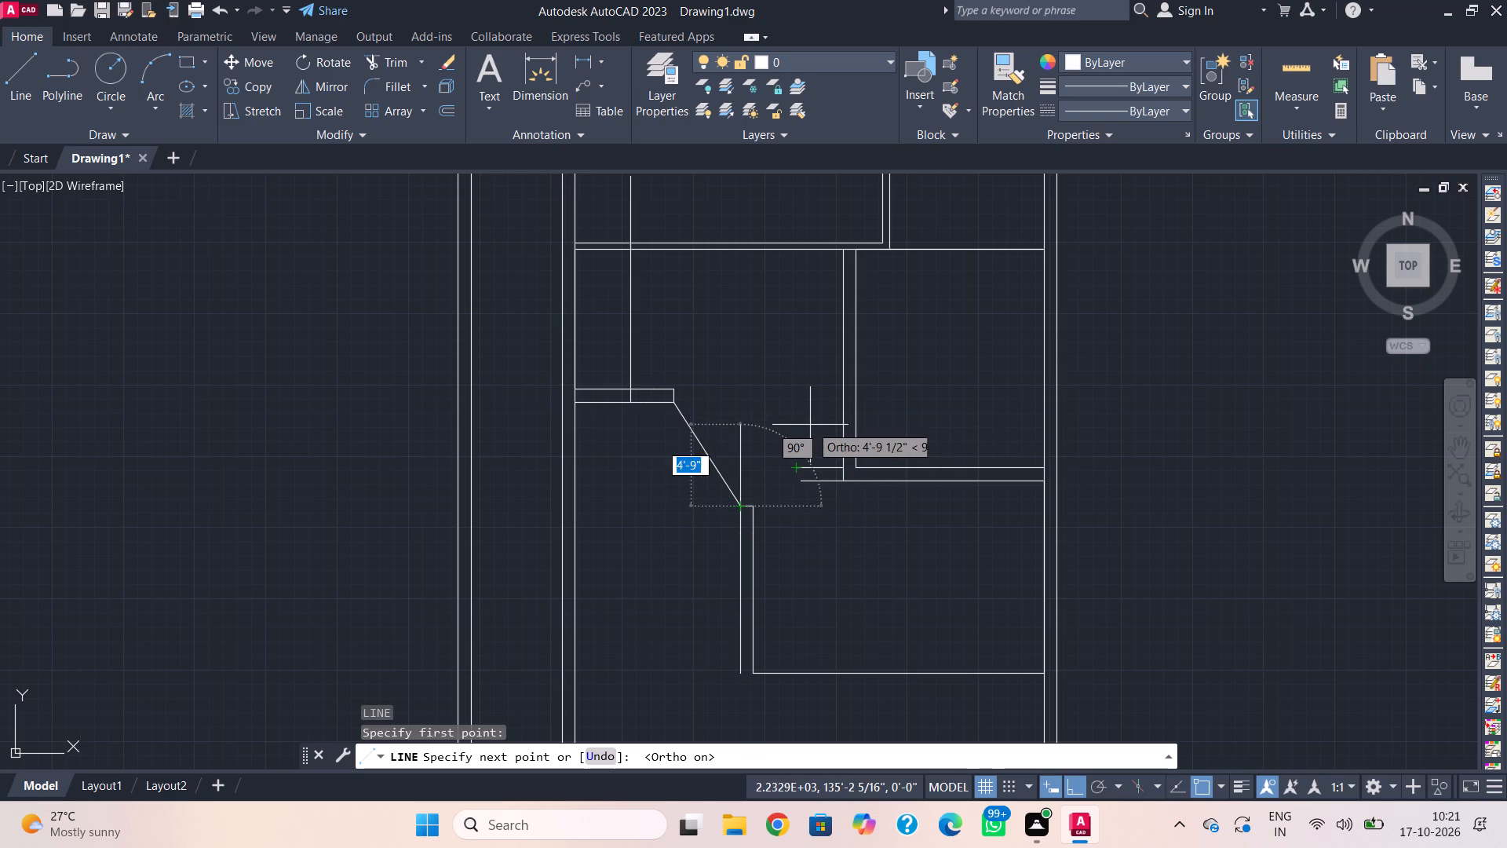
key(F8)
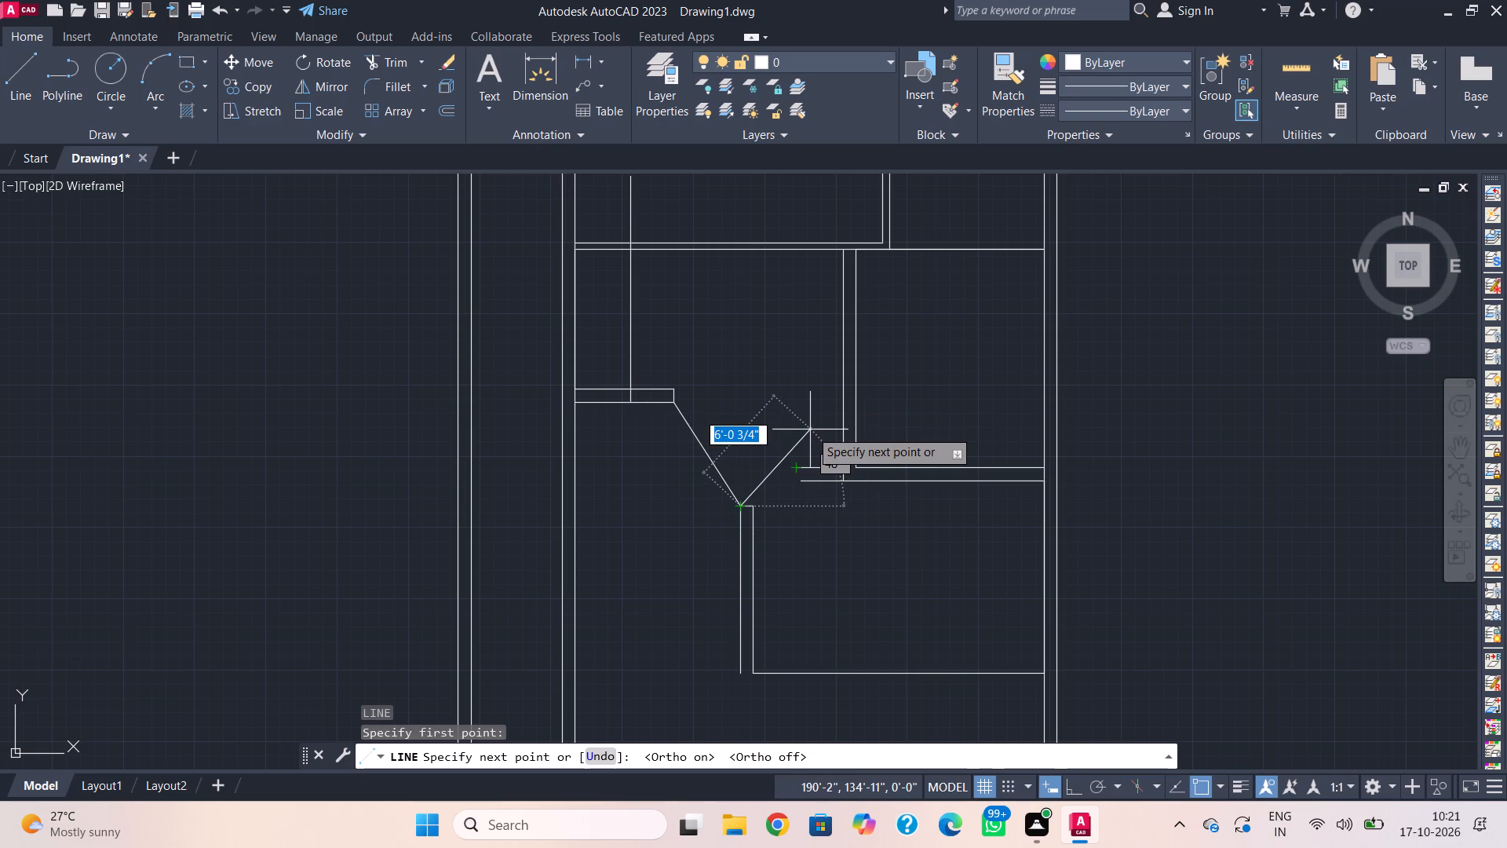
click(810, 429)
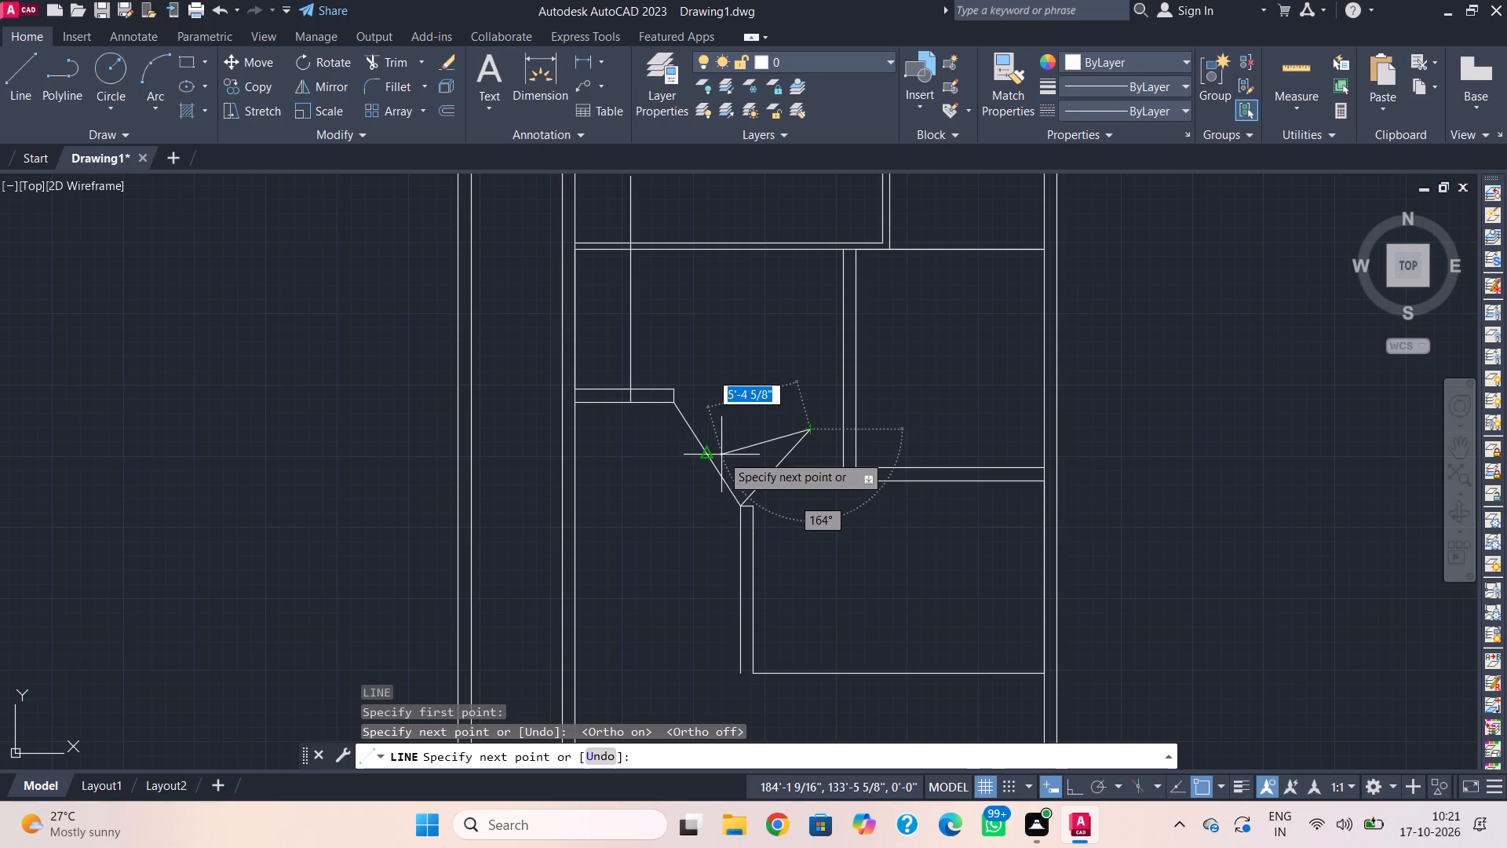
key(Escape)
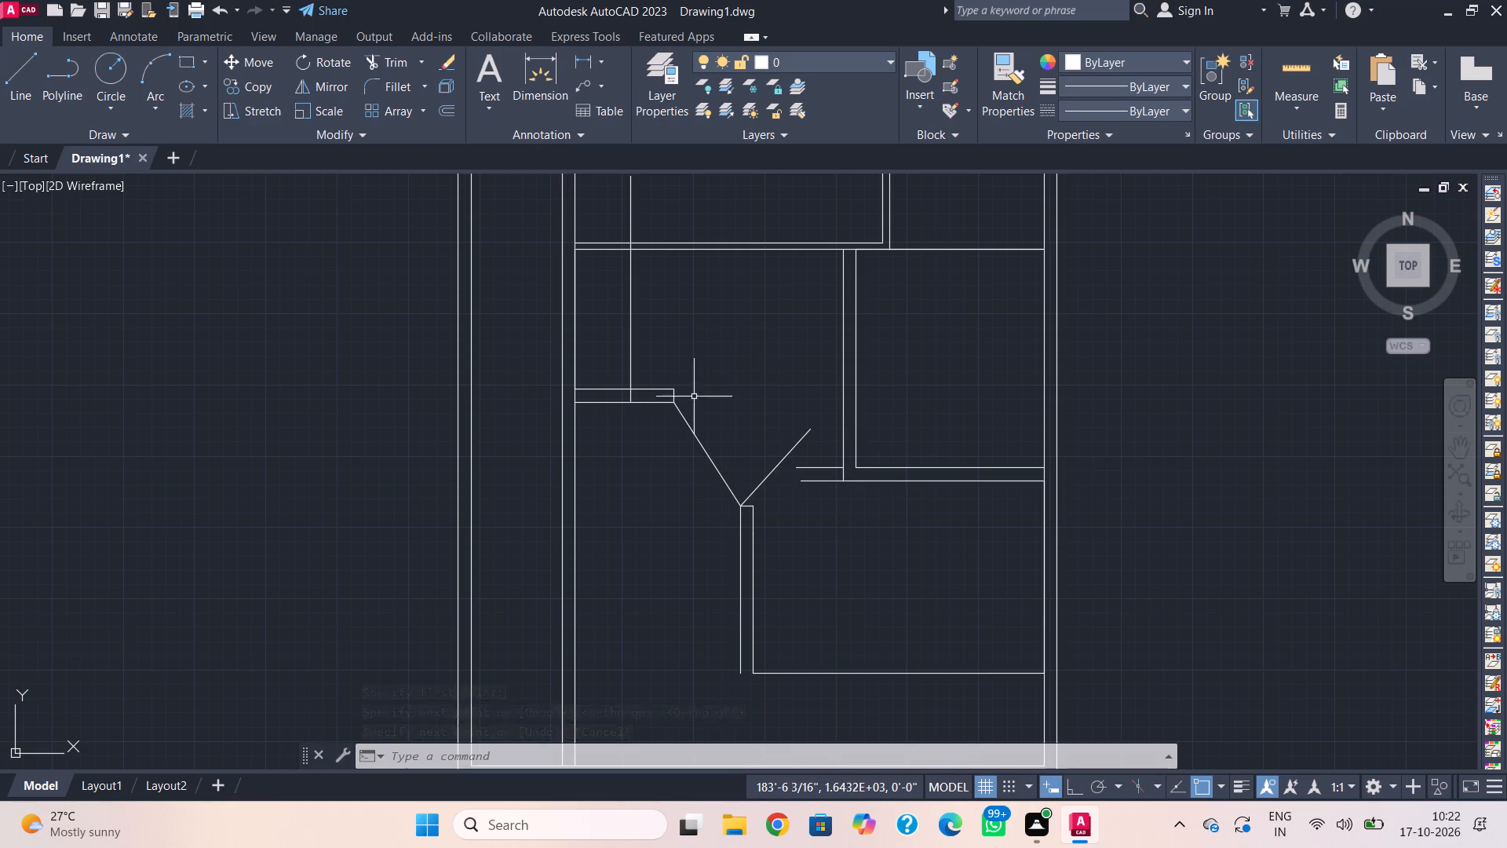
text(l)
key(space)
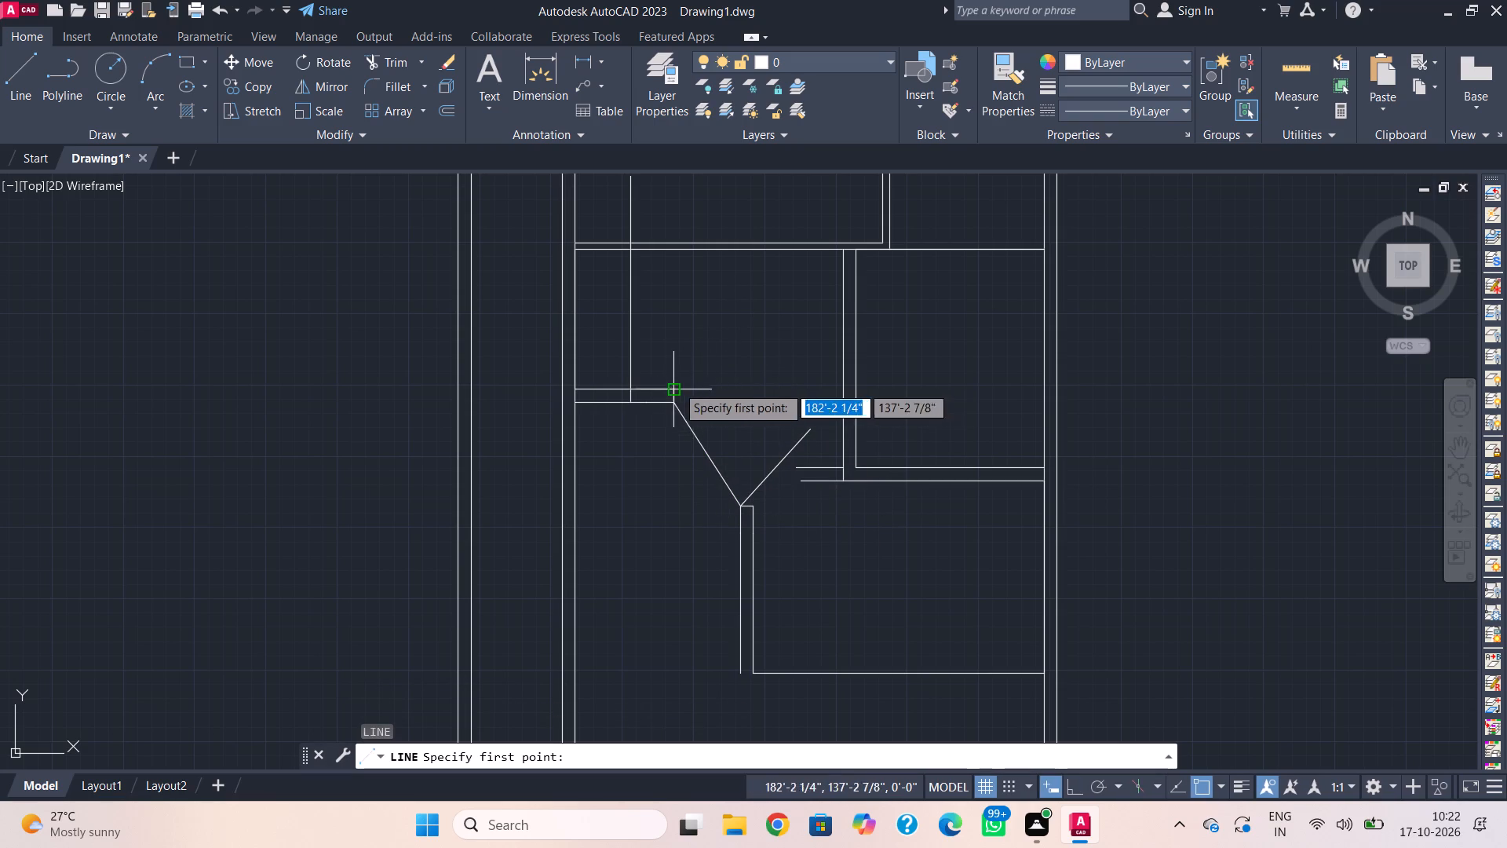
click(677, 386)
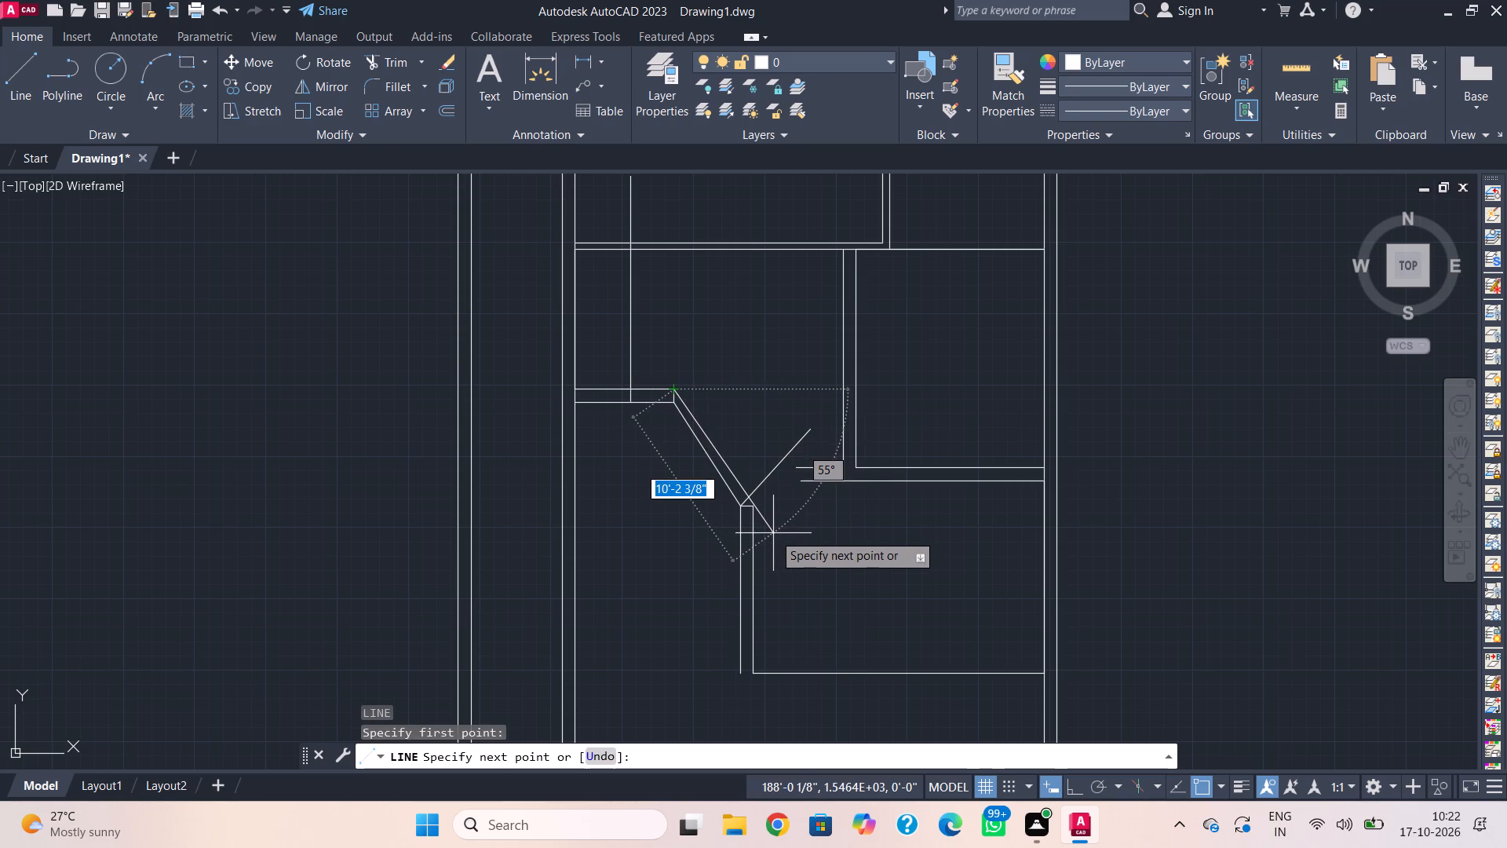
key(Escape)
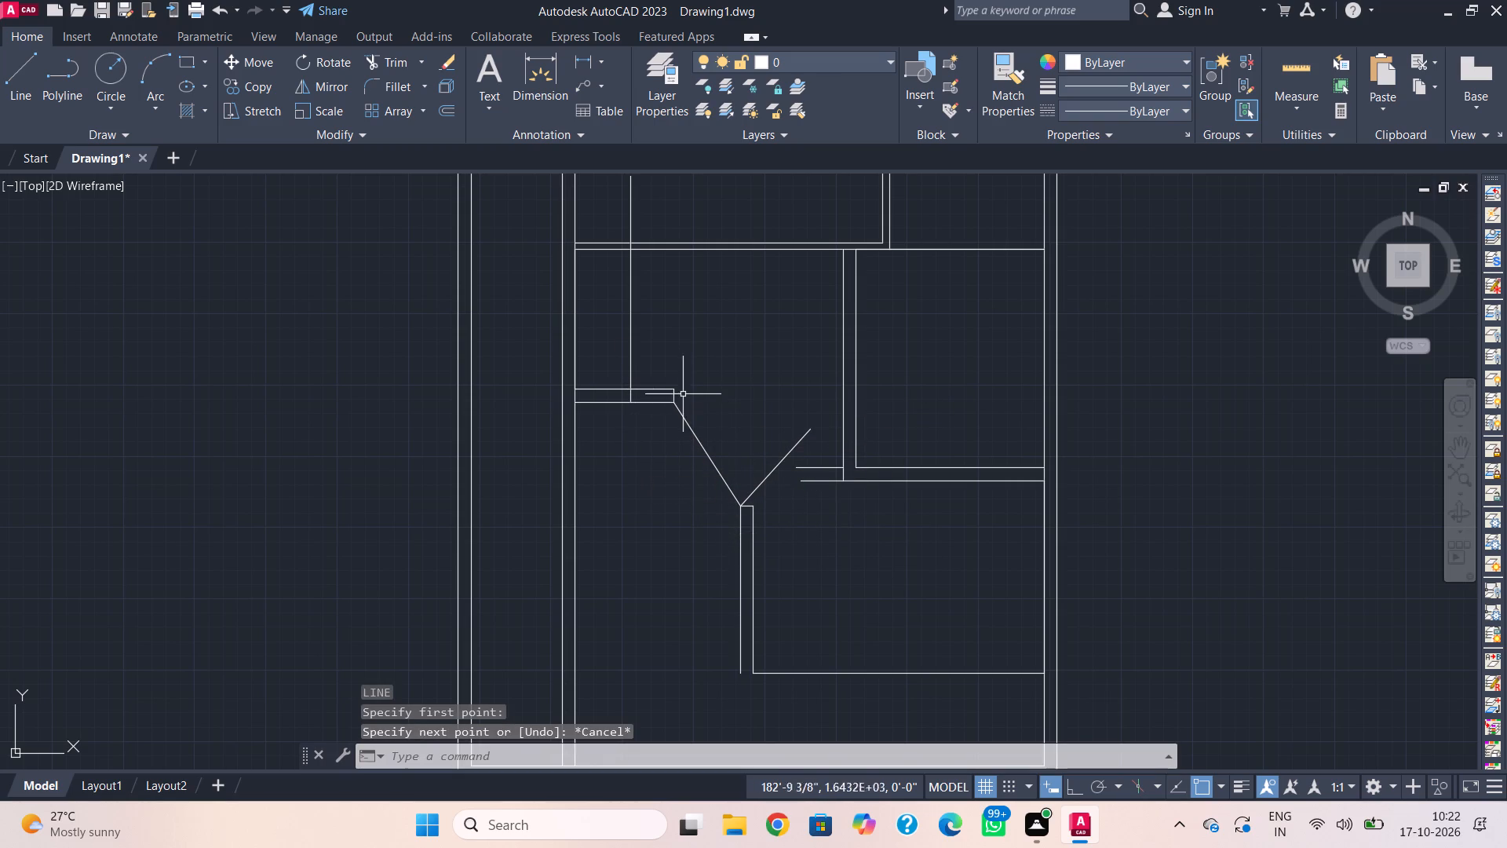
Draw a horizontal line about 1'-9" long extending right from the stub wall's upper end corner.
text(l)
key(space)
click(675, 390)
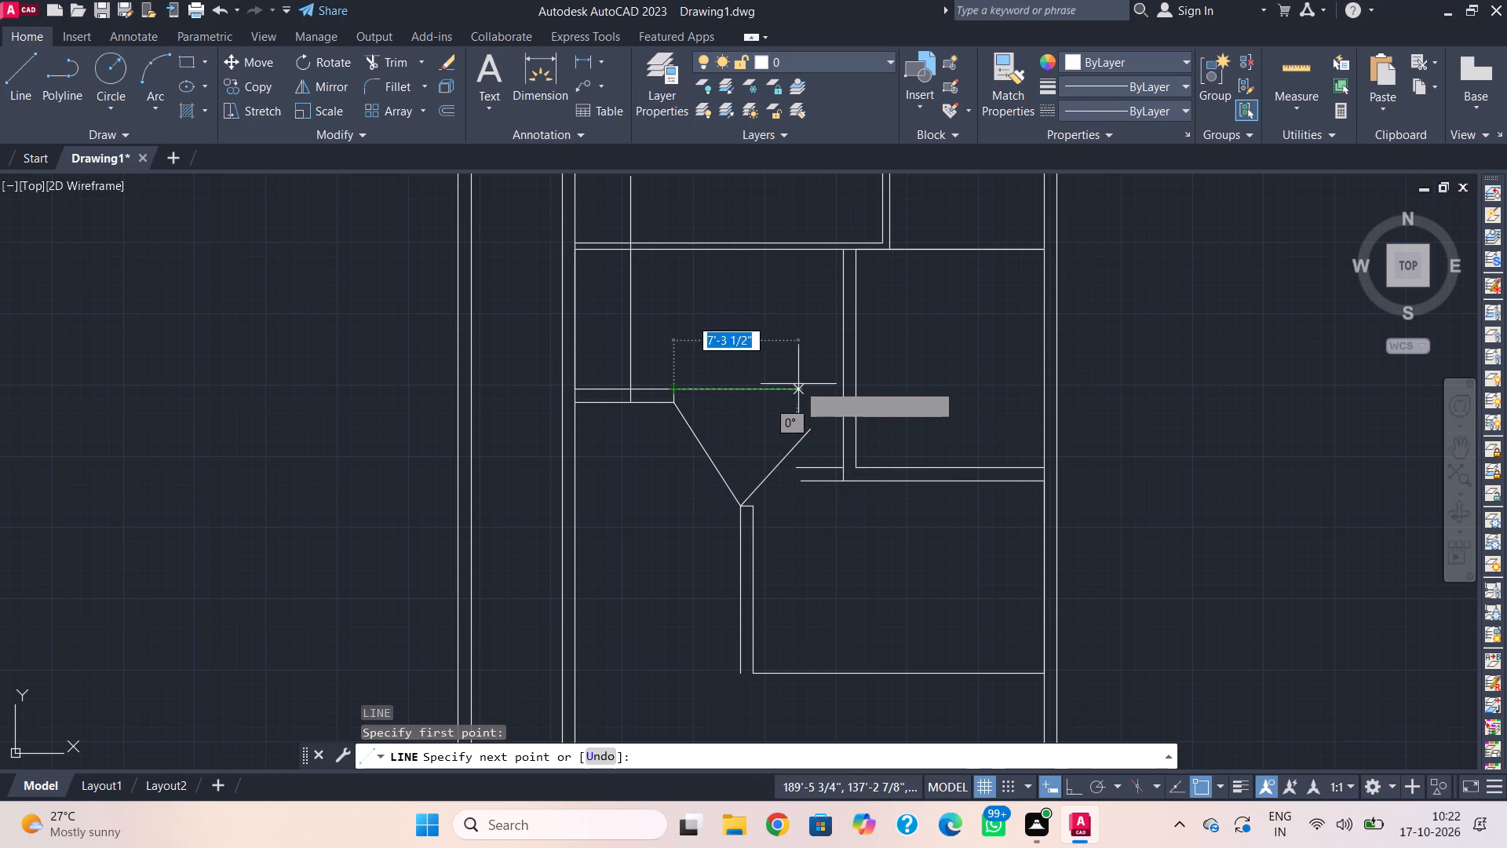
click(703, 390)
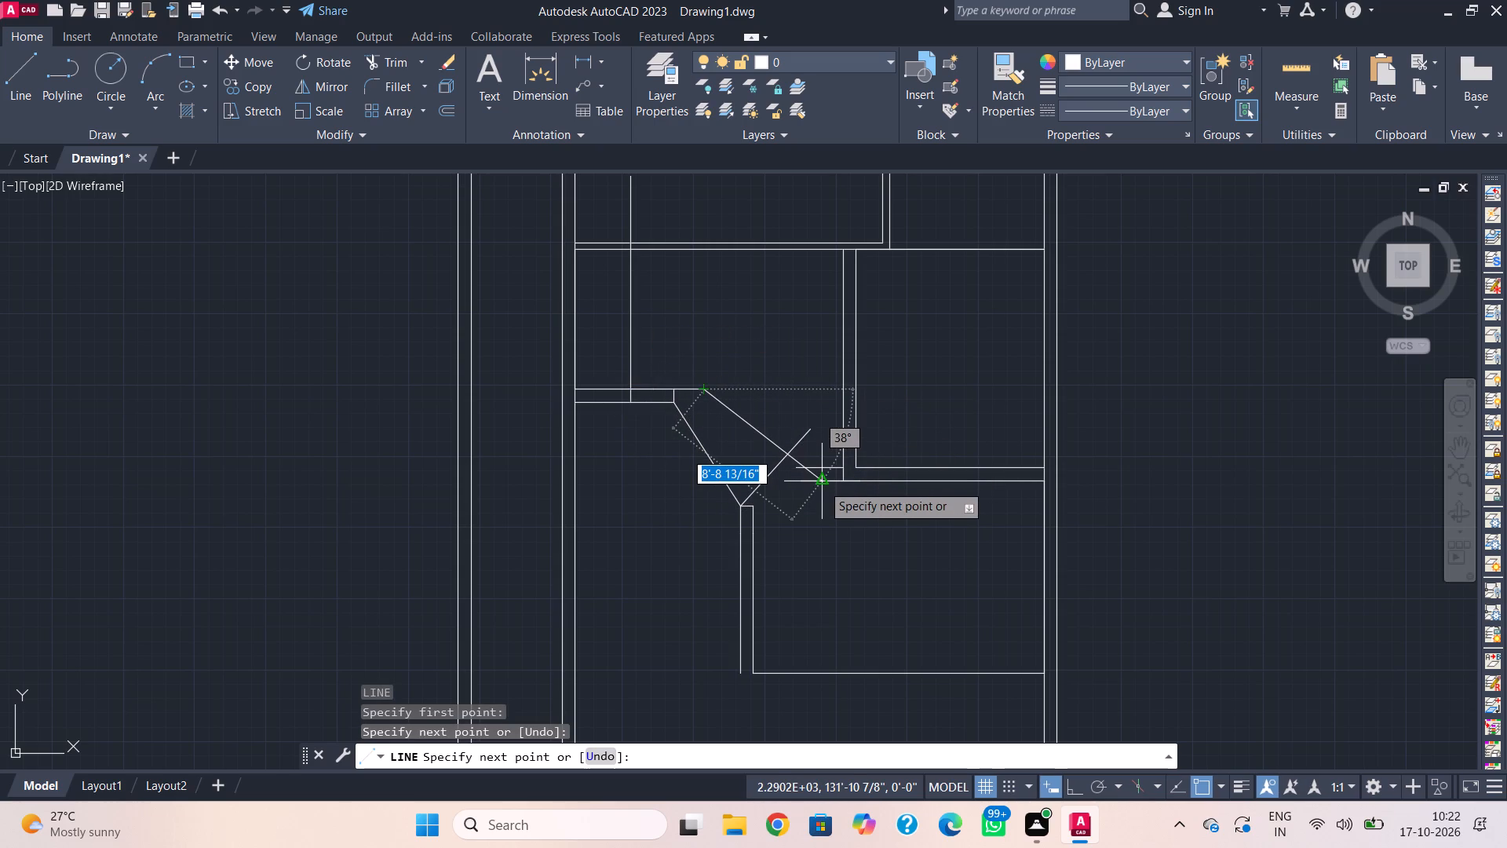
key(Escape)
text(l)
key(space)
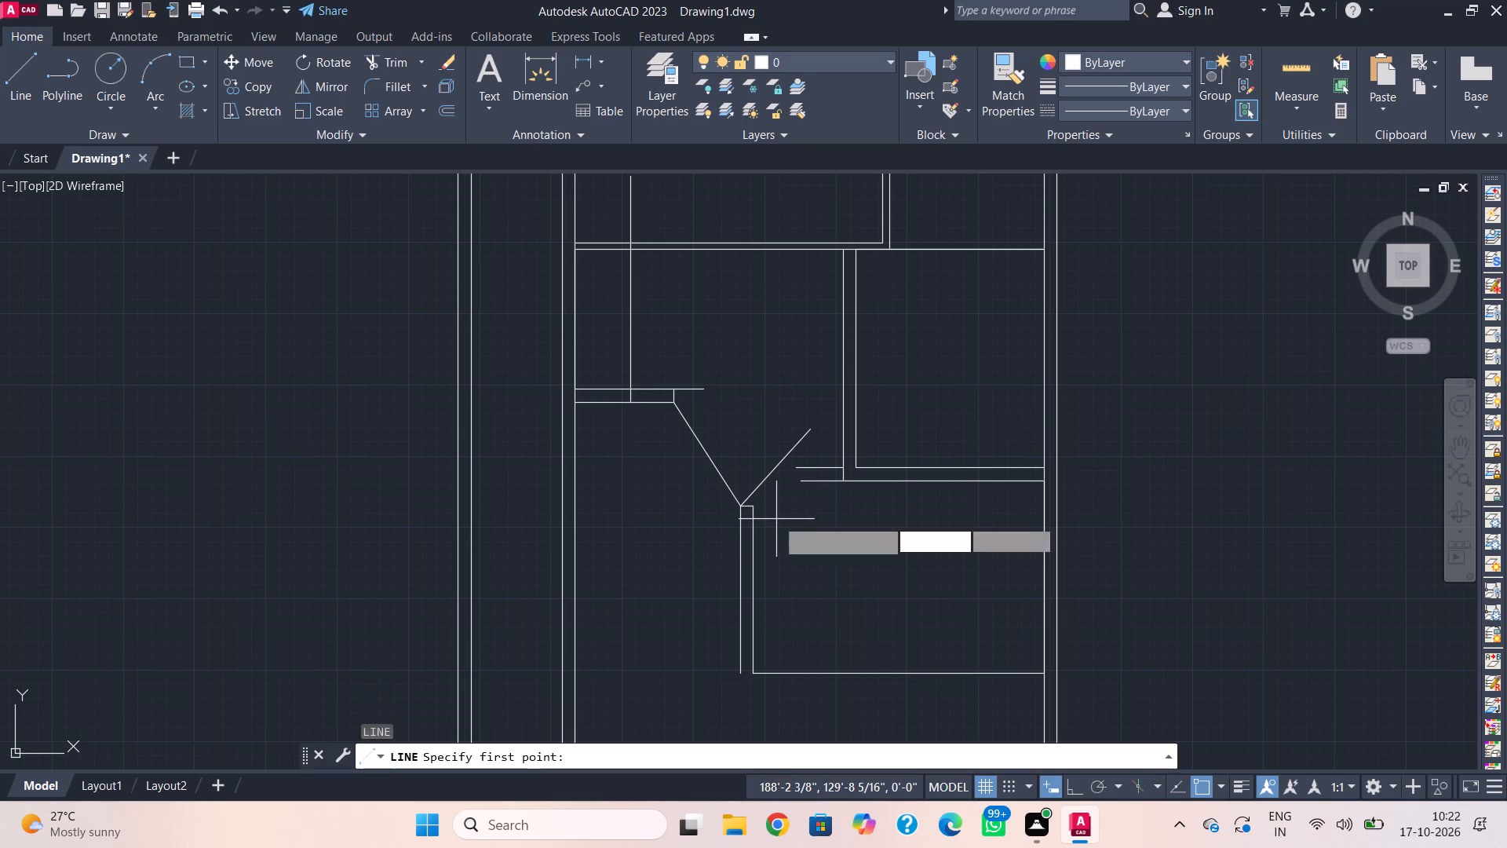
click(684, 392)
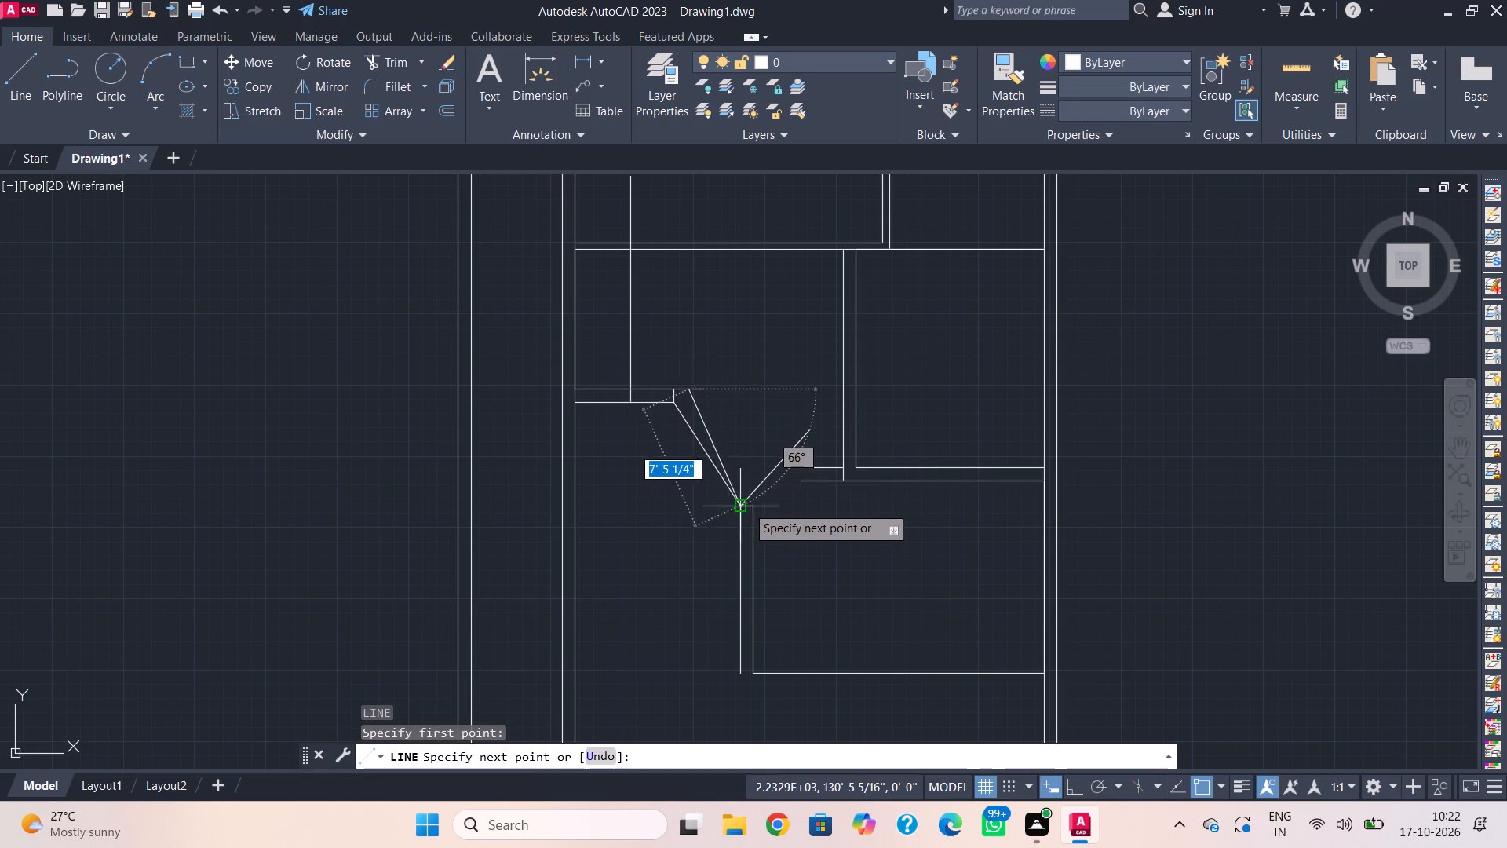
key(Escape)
Erase the short horizontal extension at the stub wall and both diagonal lines meeting at the lower room's top-left wall corner.
drag(701, 376, 696, 400)
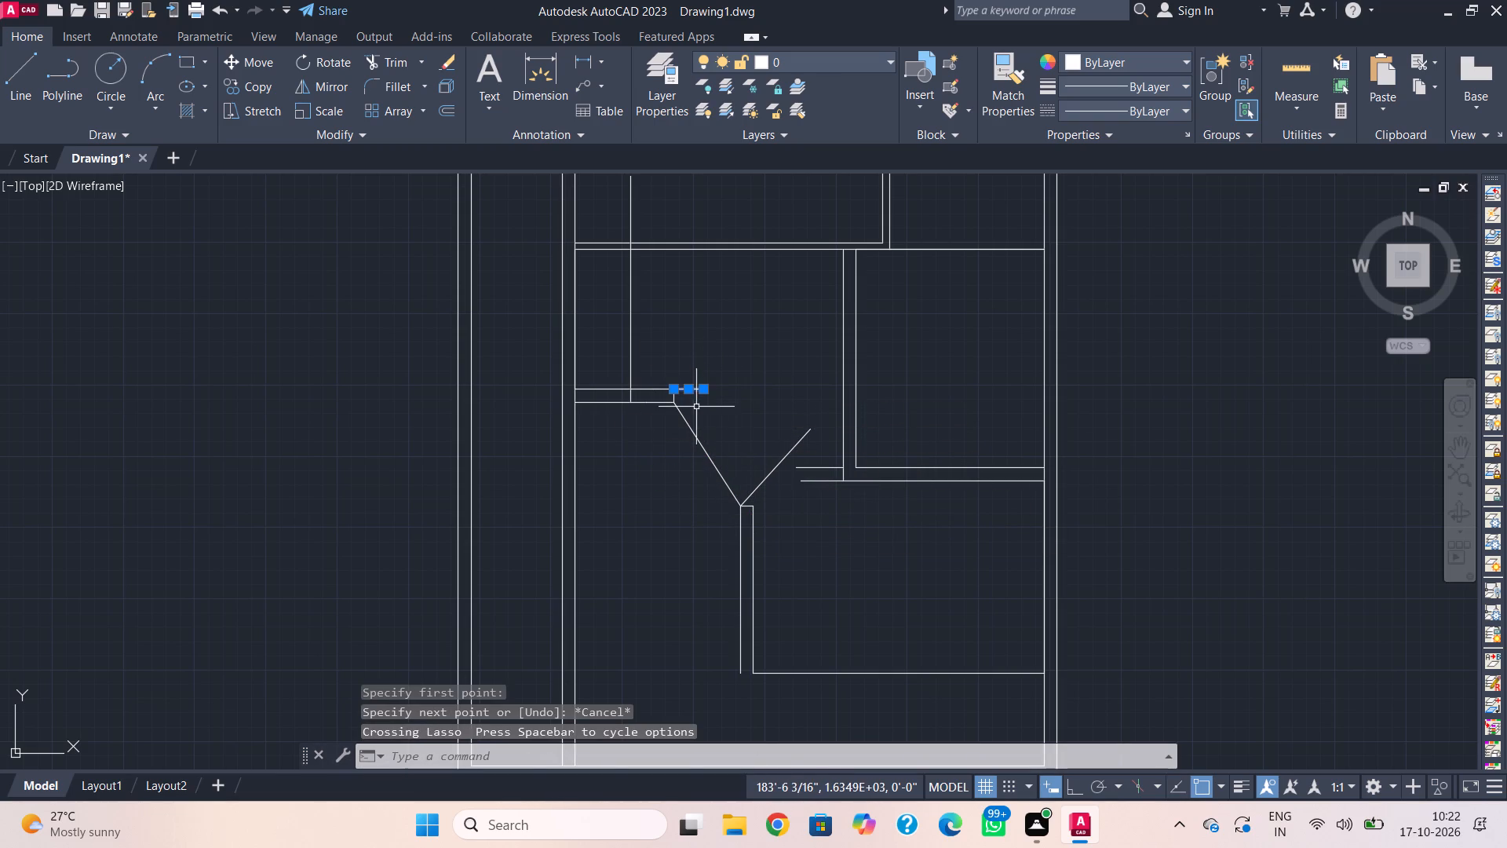
key(Delete)
drag(736, 485, 700, 505)
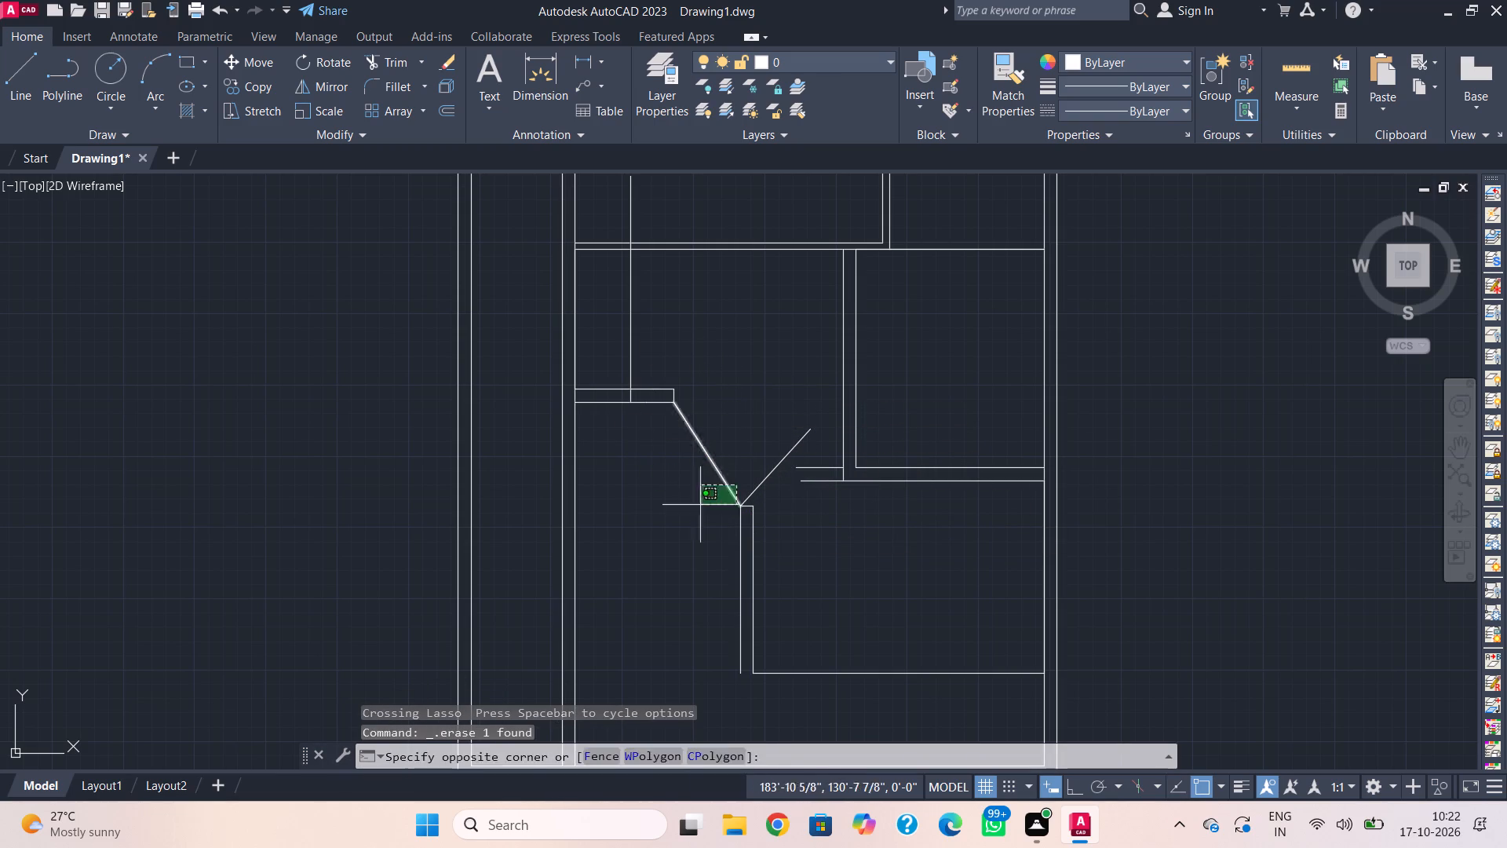
drag(700, 505, 691, 512)
key(Delete)
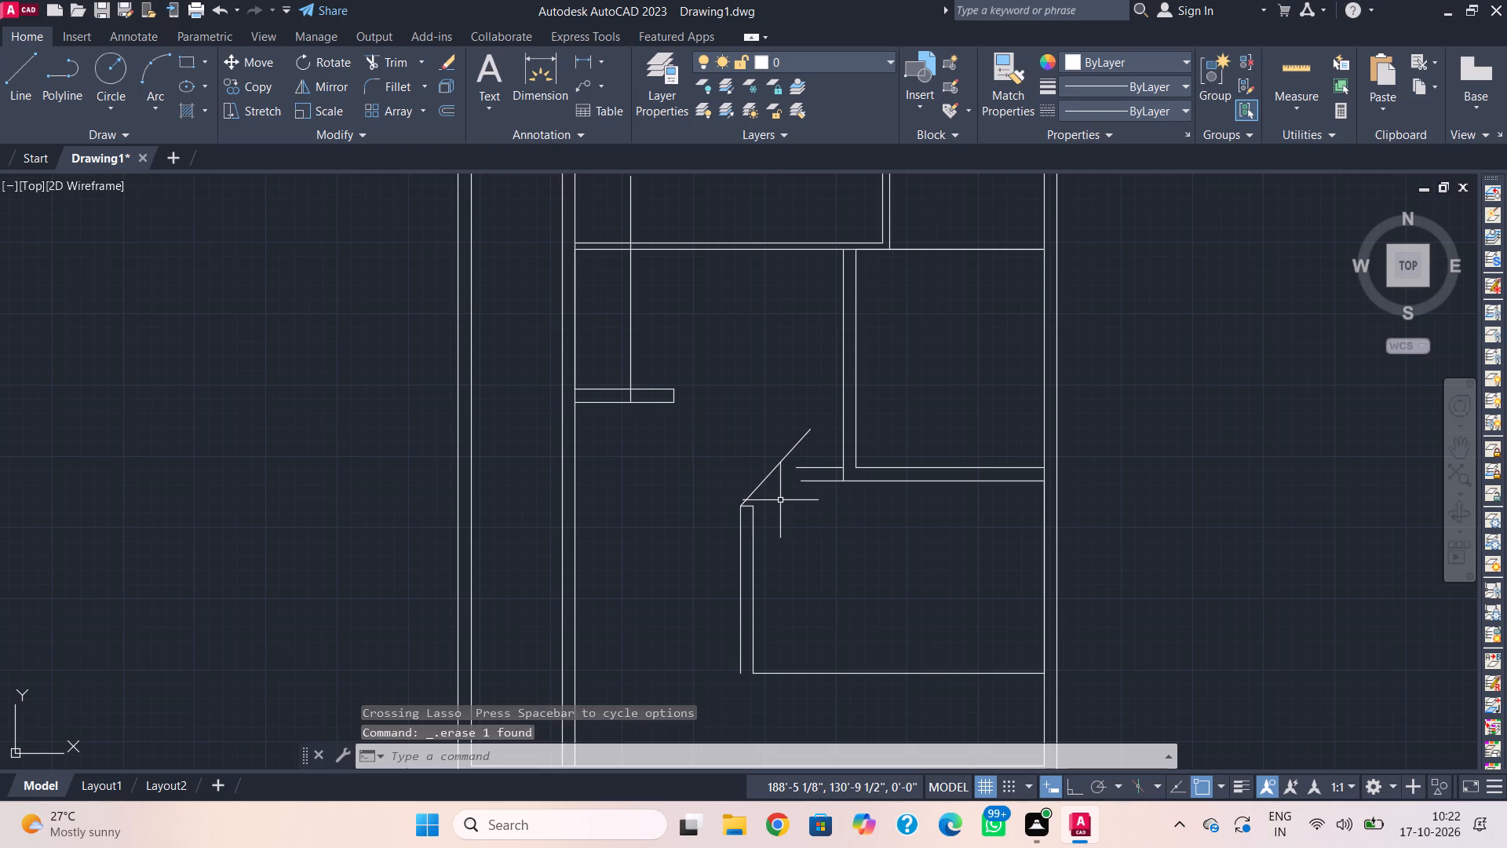
click(786, 455)
key(Delete)
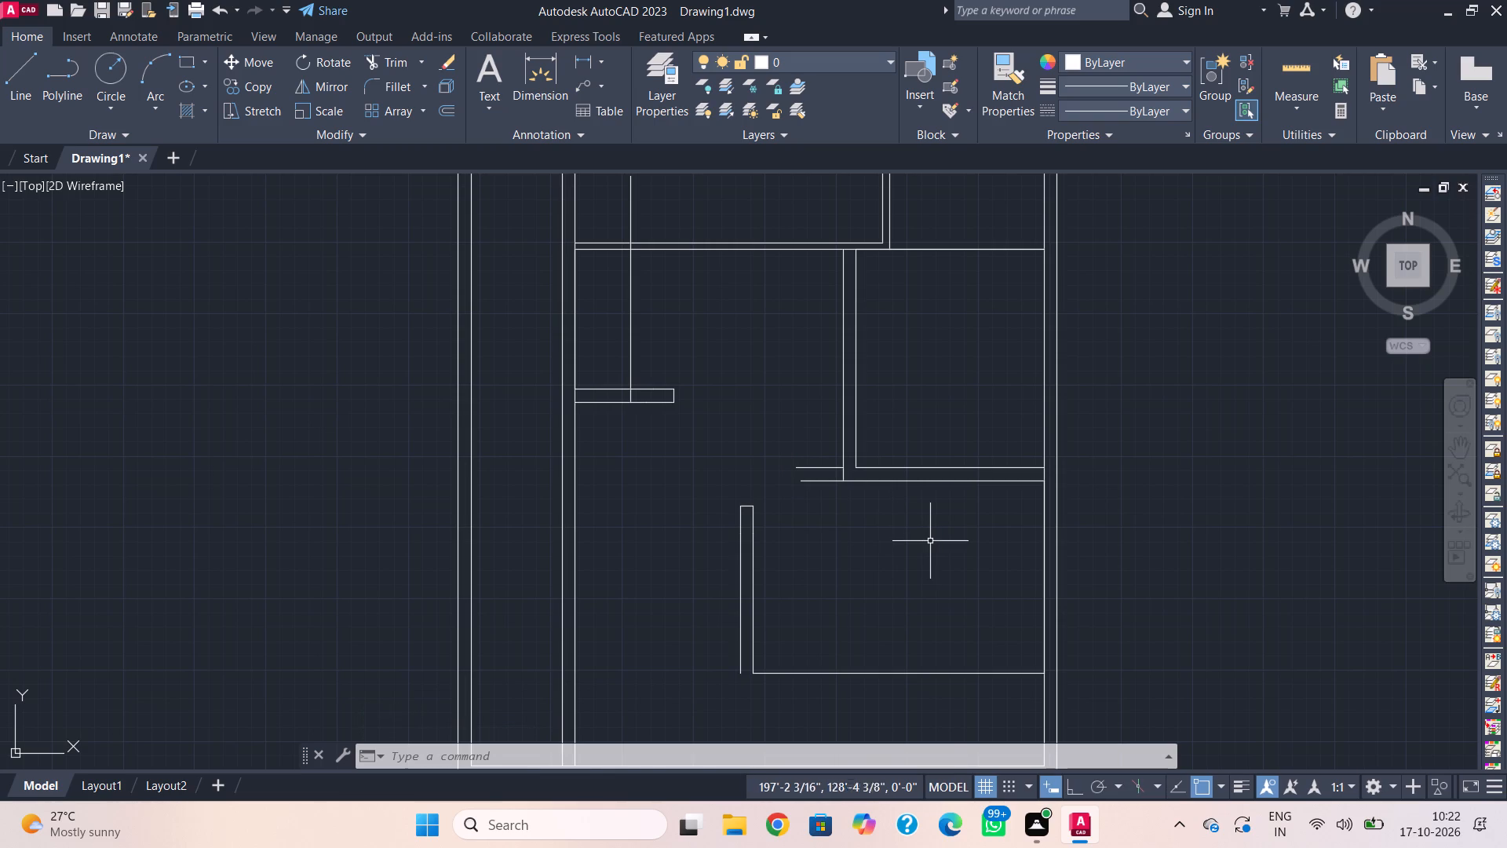
Draw a short diagonal line up and to the left from the top-left corner of the lower room's left wall.
scroll(913, 559, down, 2)
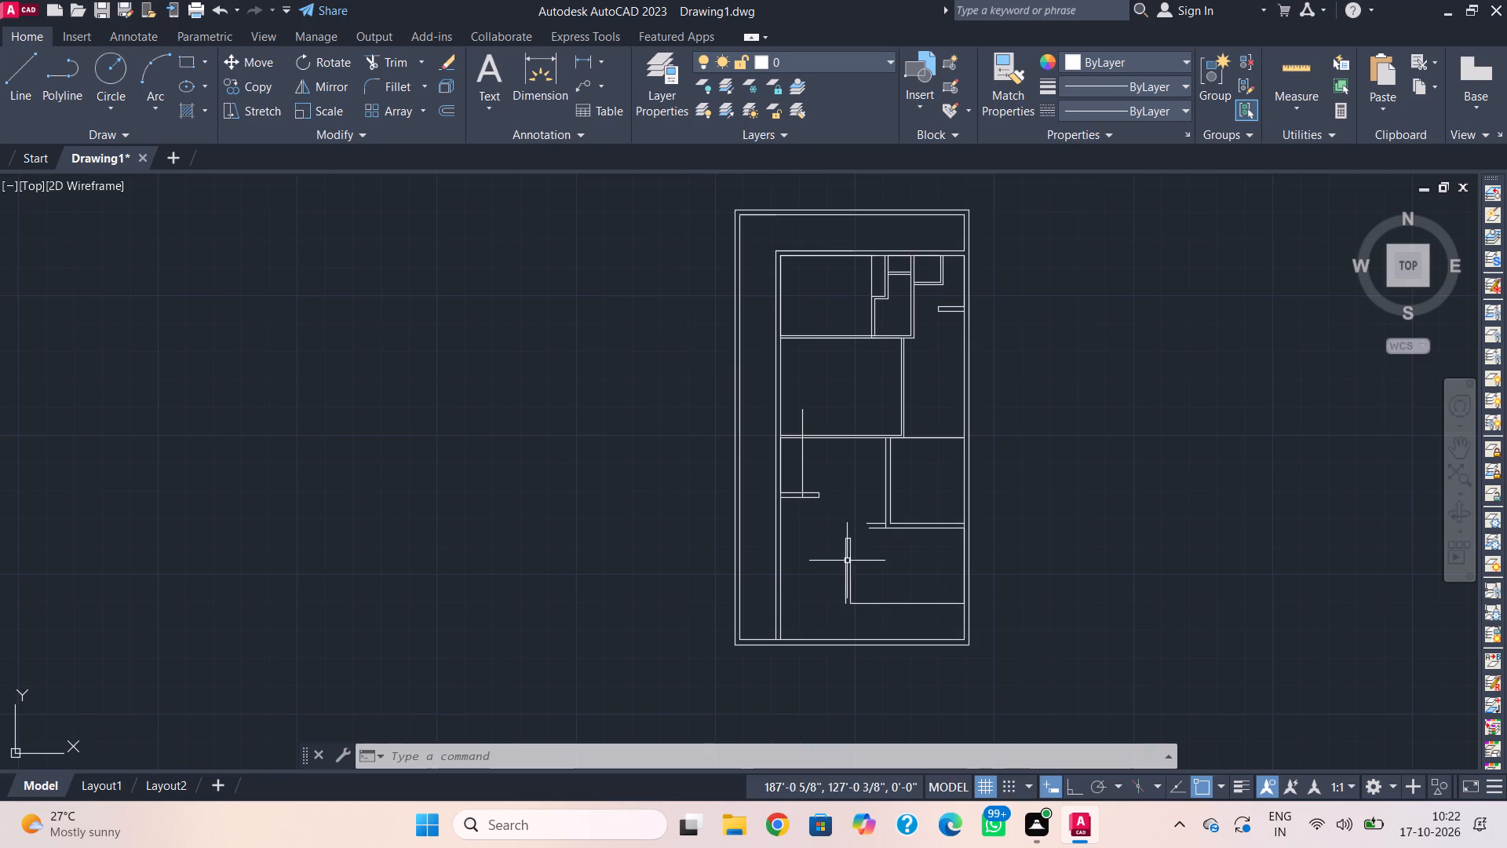
scroll(846, 557, up, 2)
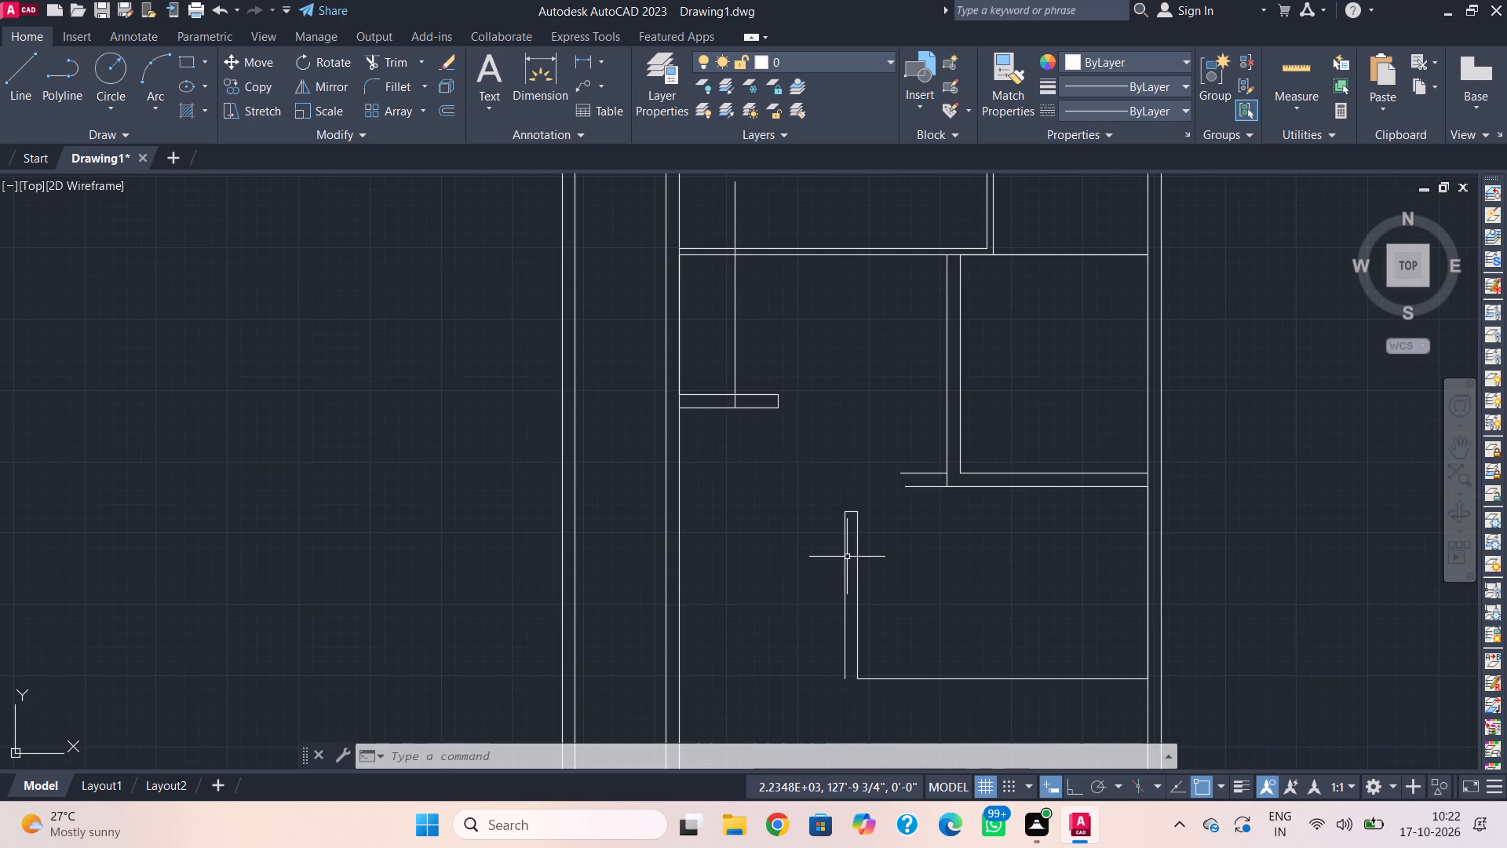
text(l)
key(space)
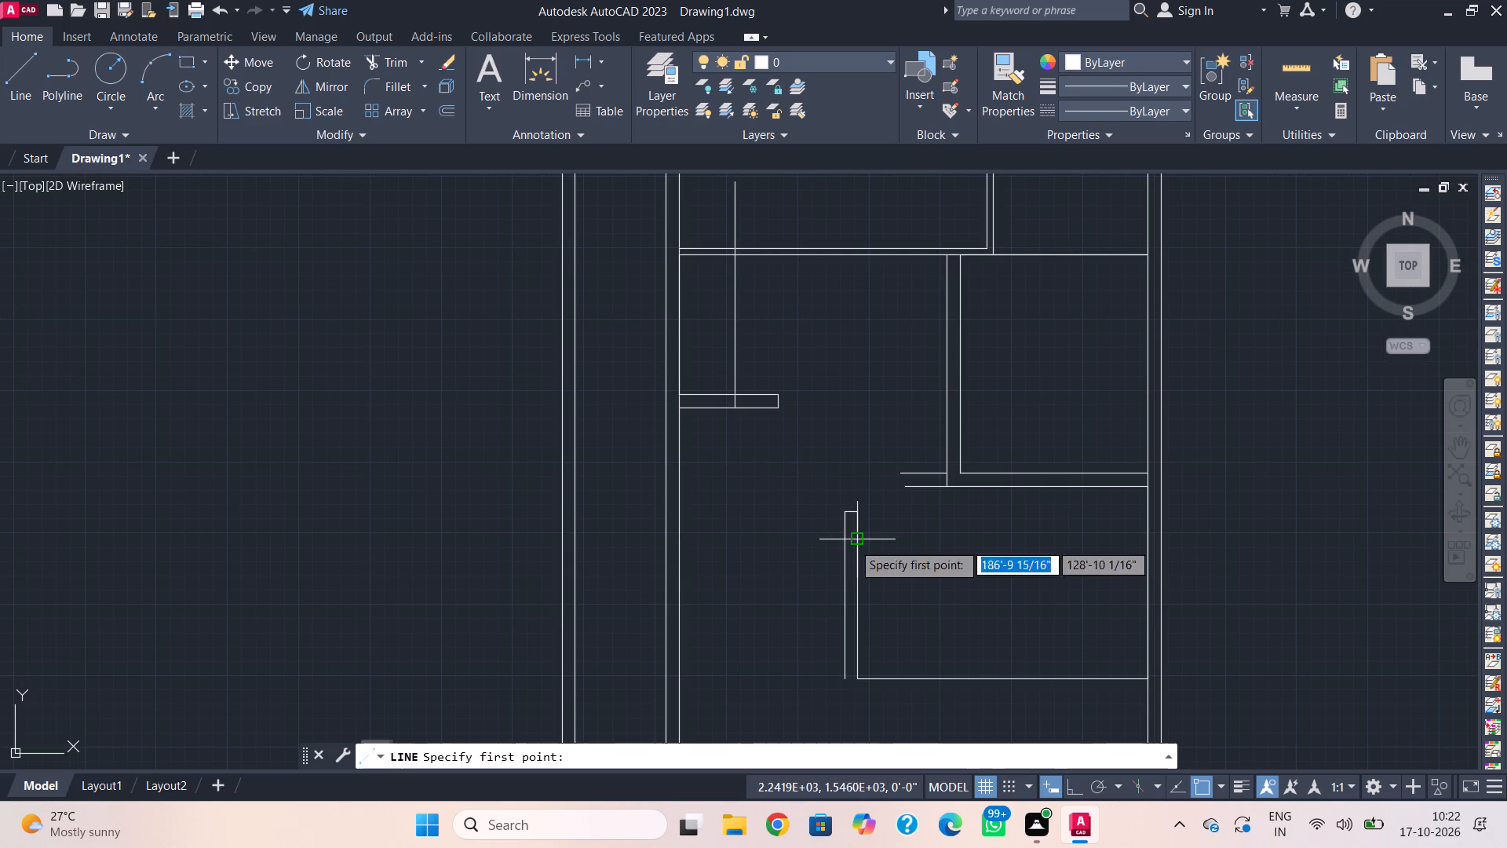
click(844, 517)
click(805, 468)
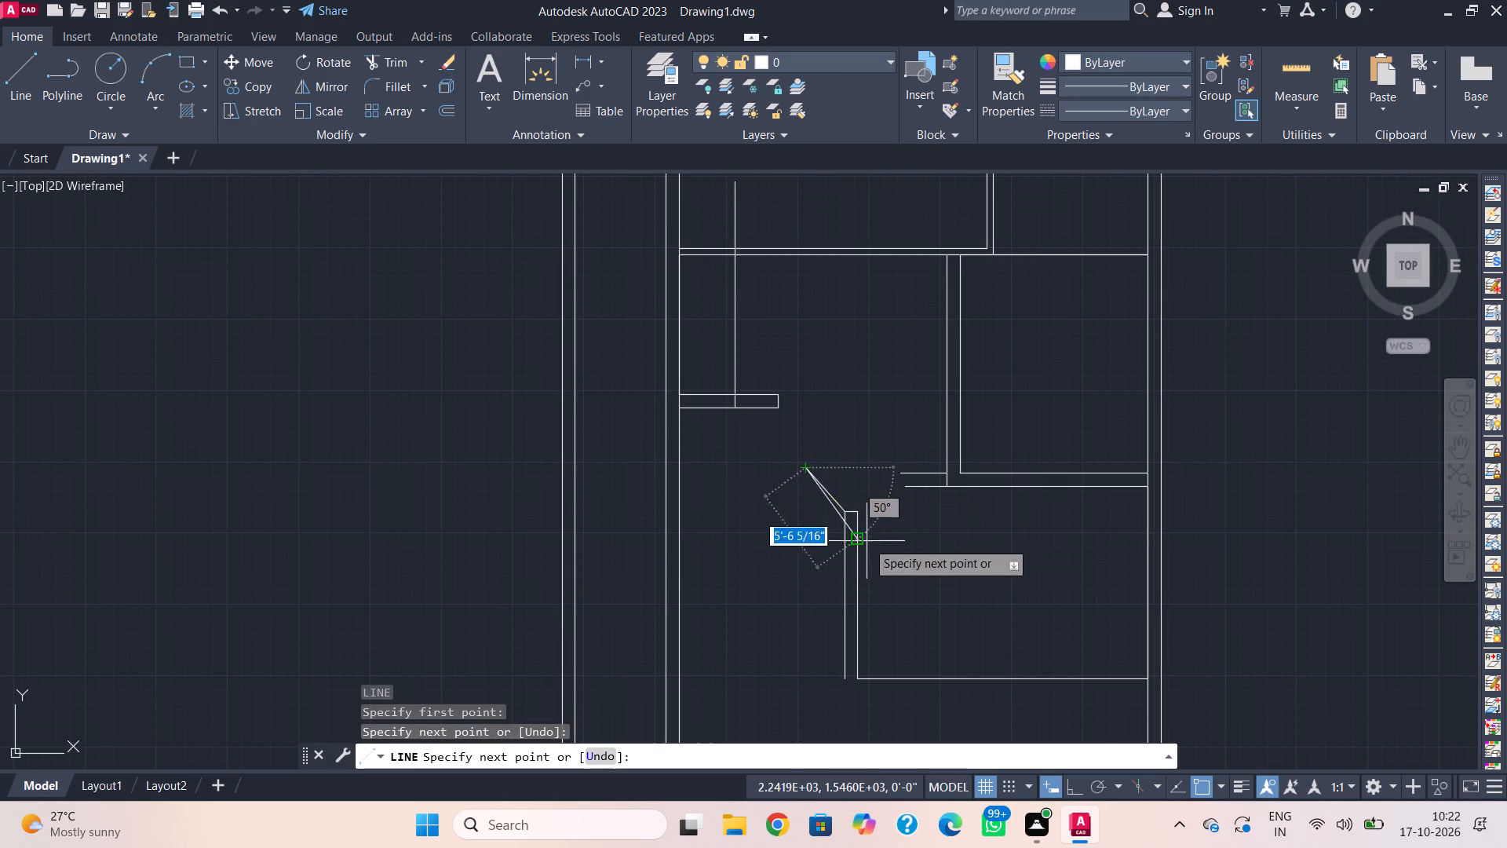
key(Escape)
Draw a diagonal line from the top-right corner of the lower room's left wall to the left end of the partition's upper line.
text(l)
key(space)
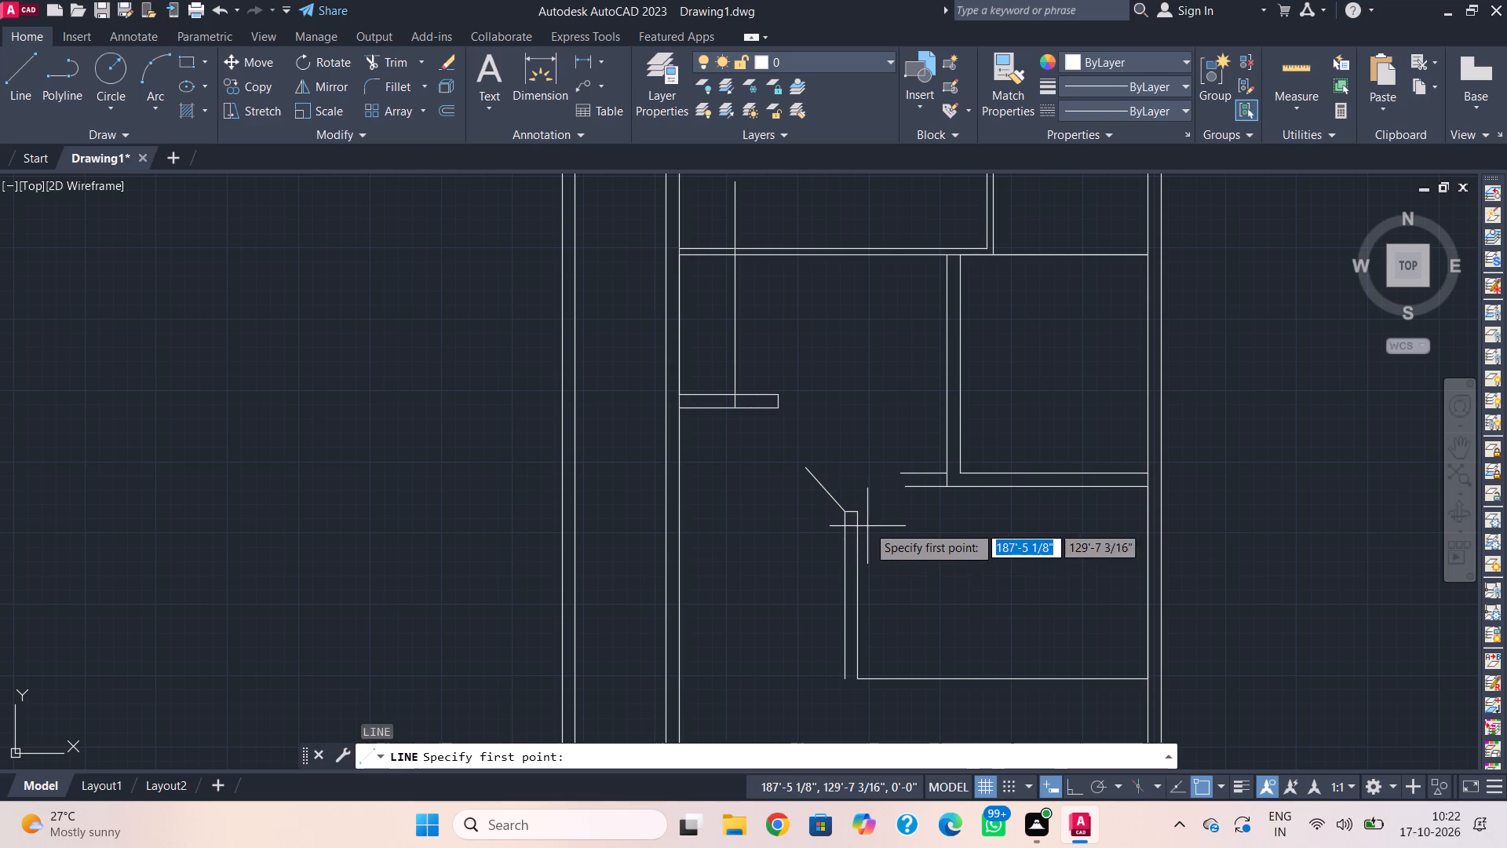
click(859, 514)
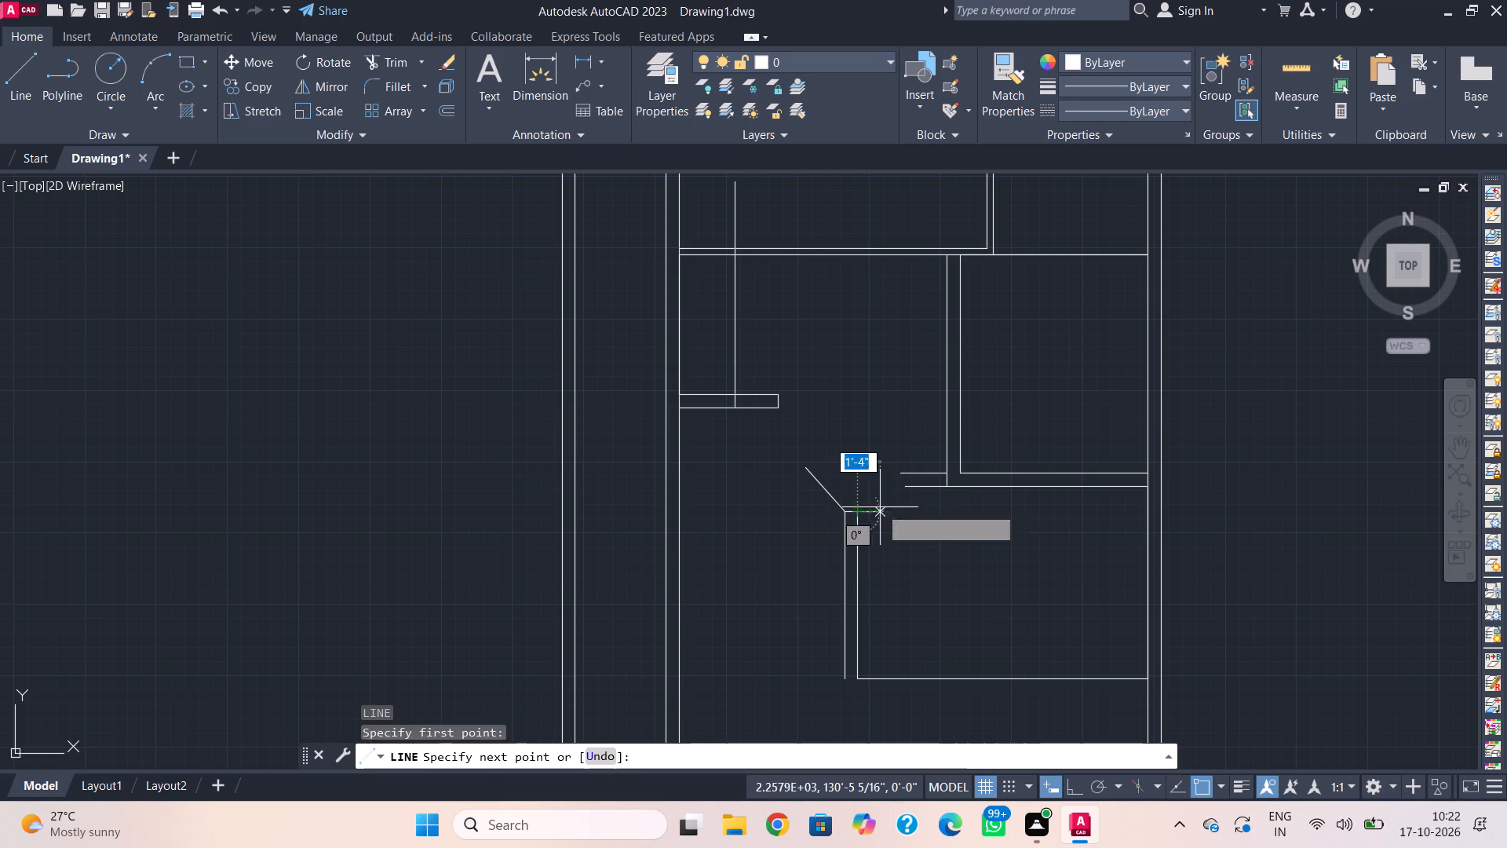
click(899, 476)
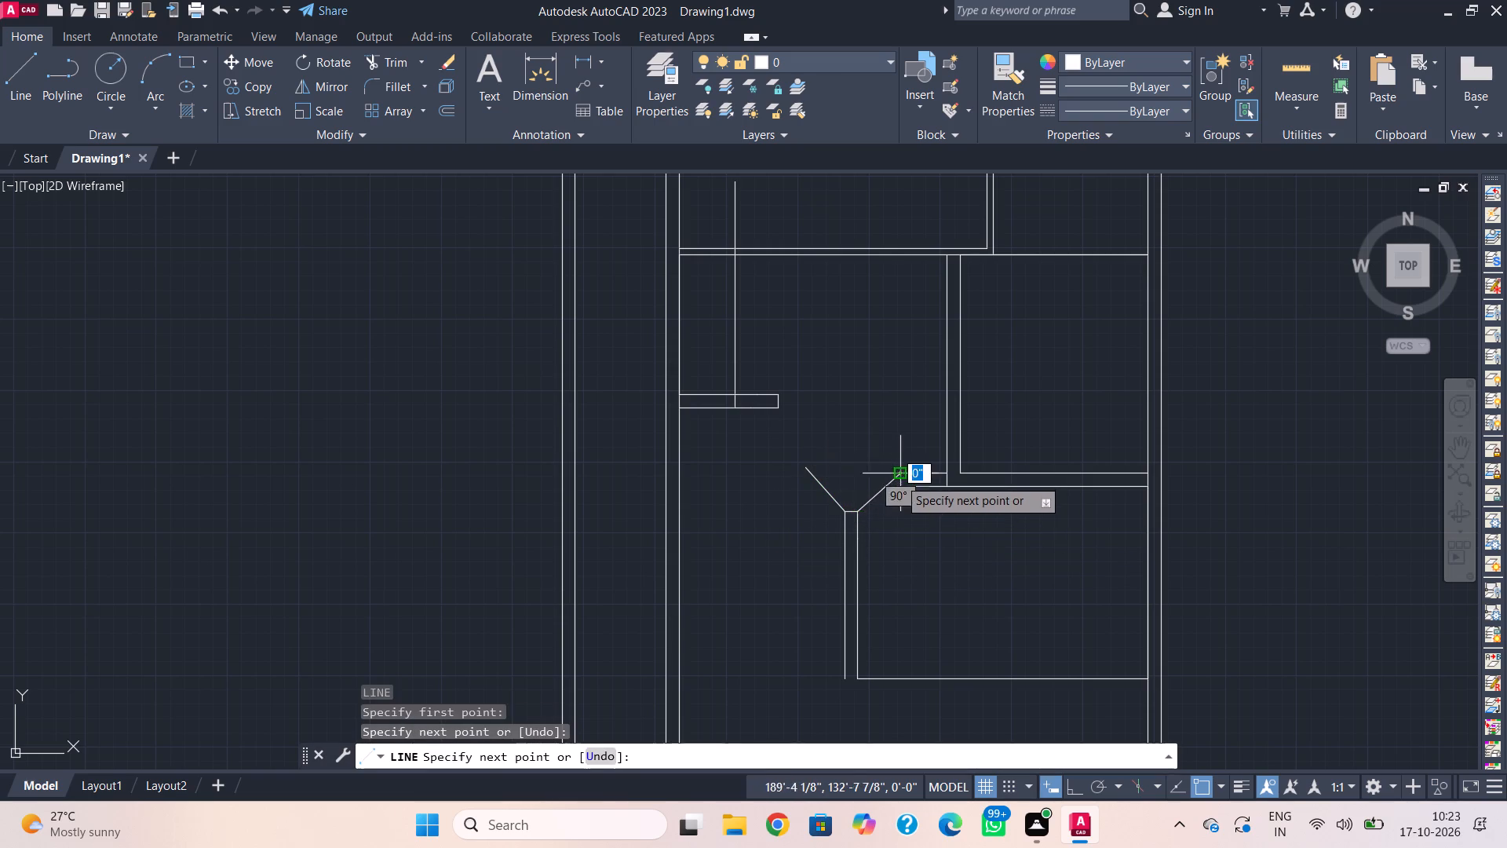
key(Escape)
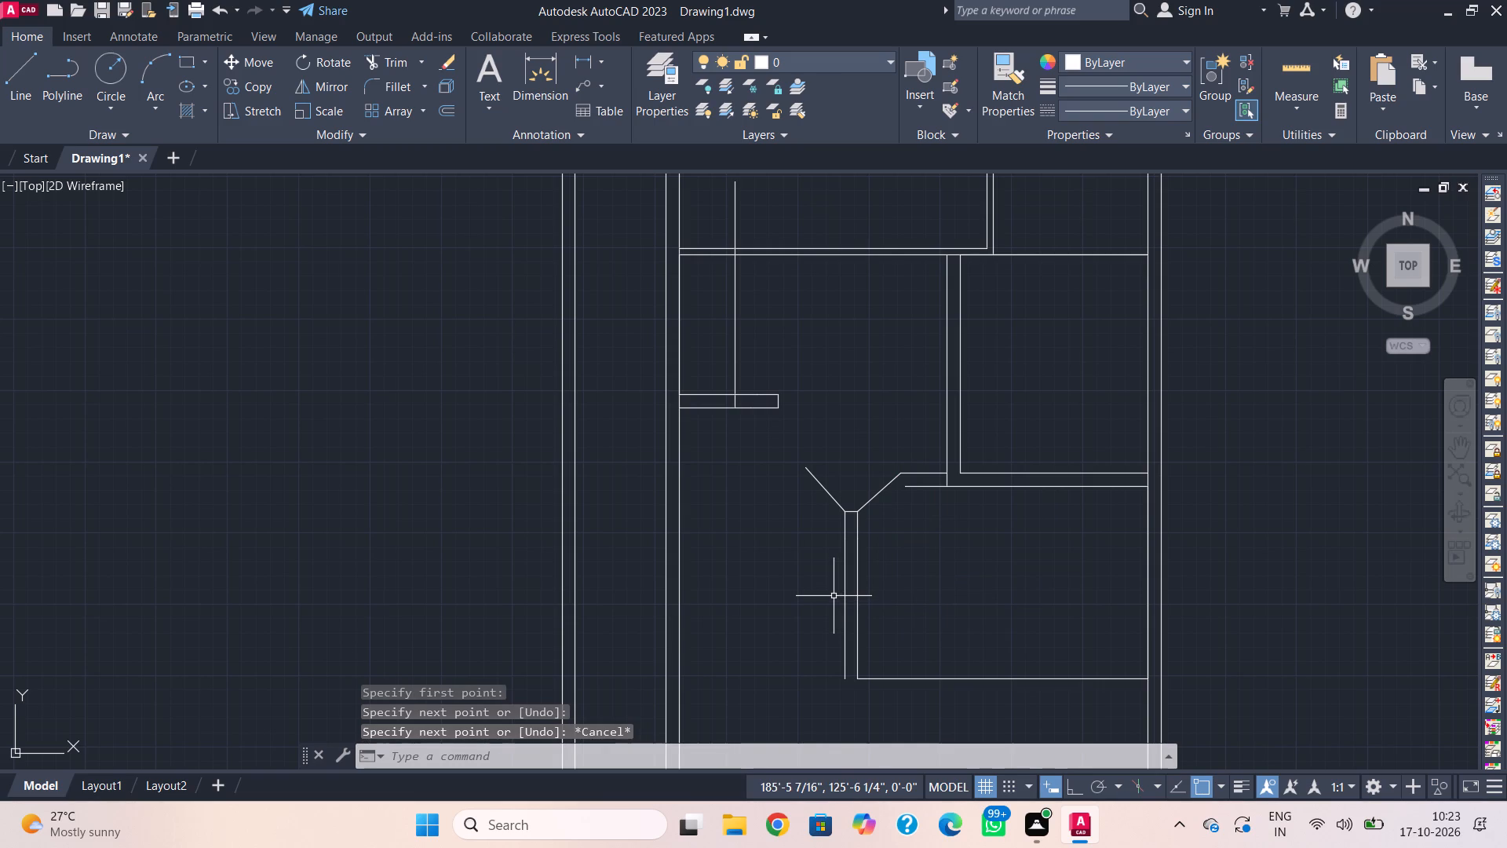
Offset both diagonal lines 9" toward the inside of the V above the lower room's left wall.
text(o)
key(space)
key(space)
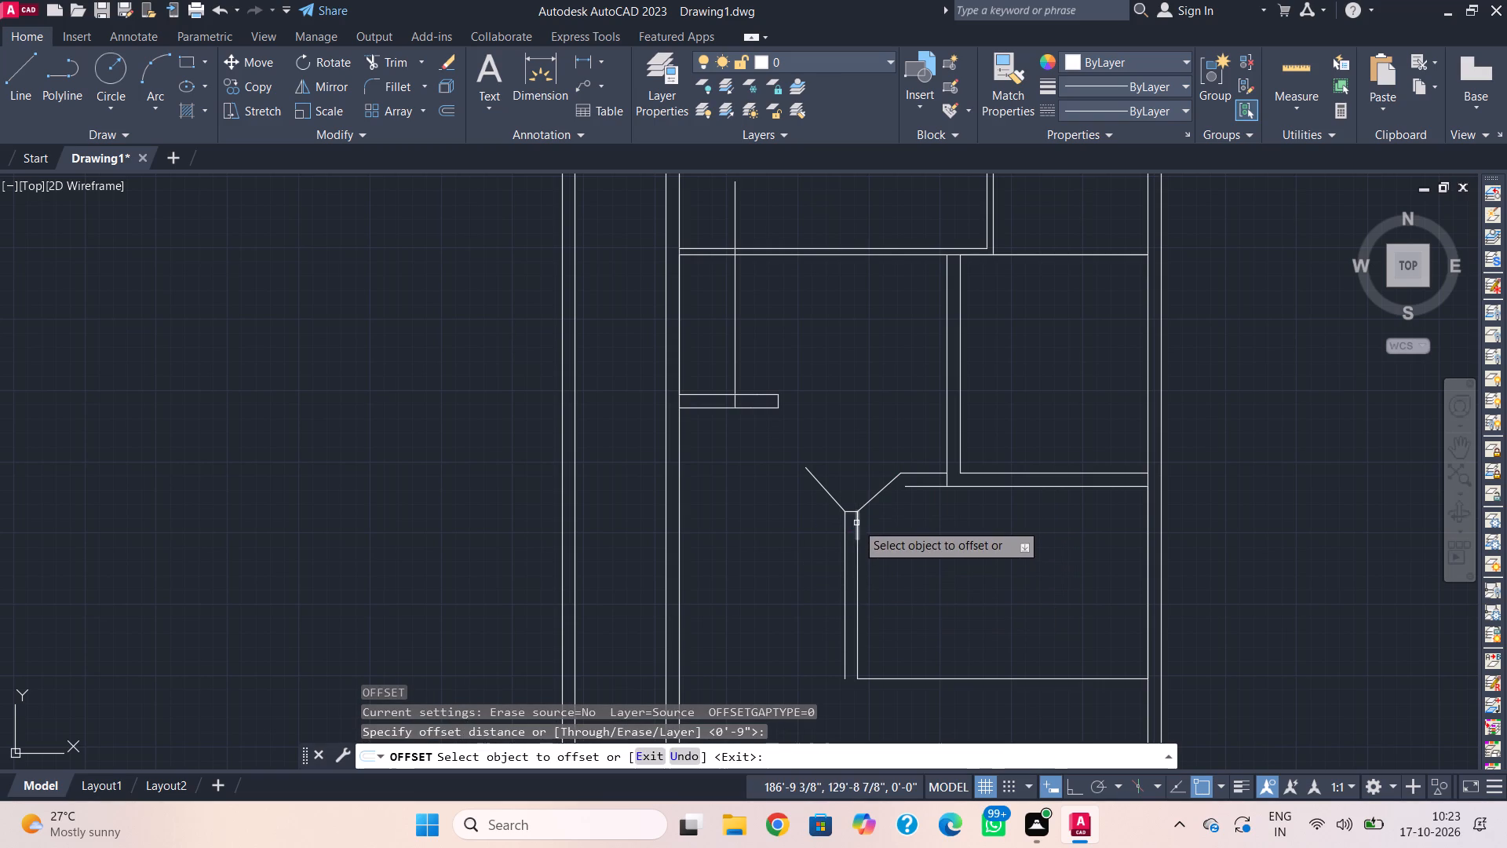
click(836, 502)
click(853, 475)
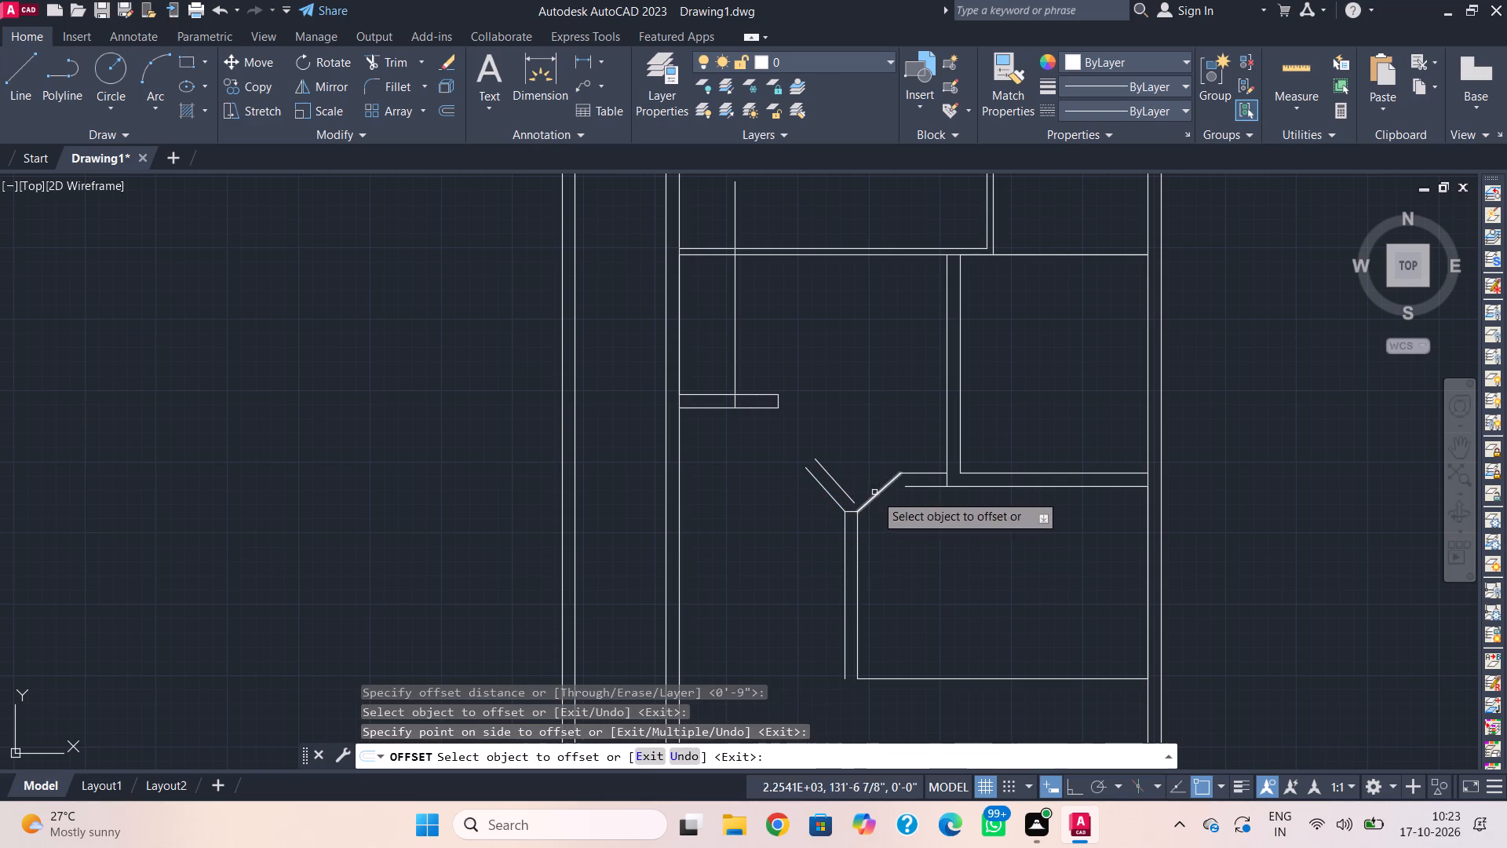
click(876, 495)
click(864, 481)
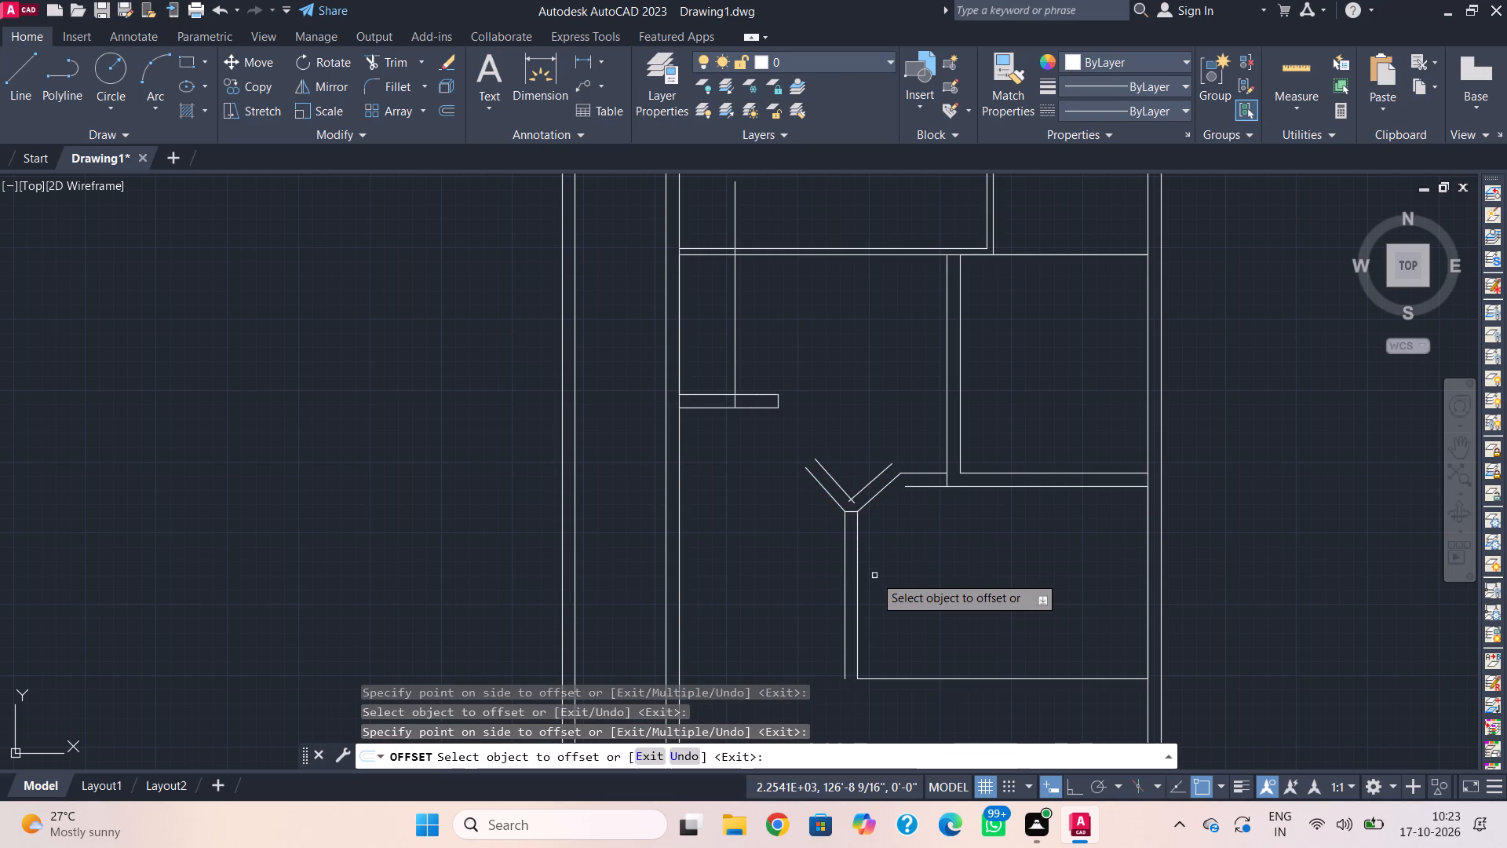
key(Escape)
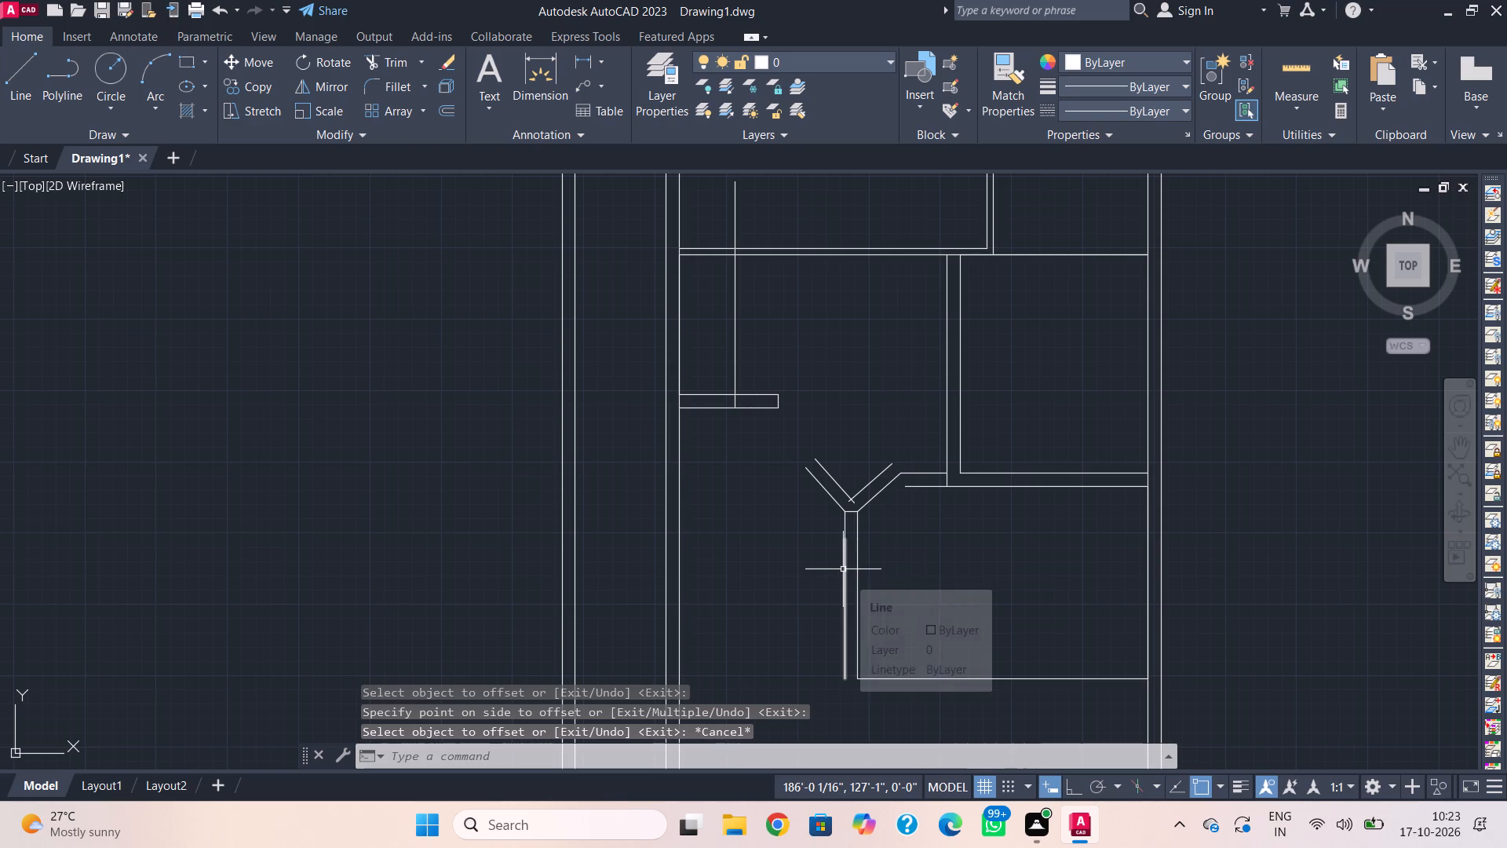
Trim the crossing overhangs where the two offset diagonals meet to form a clean V corner.
text(tr)
key(space)
scroll(854, 503, up, 4)
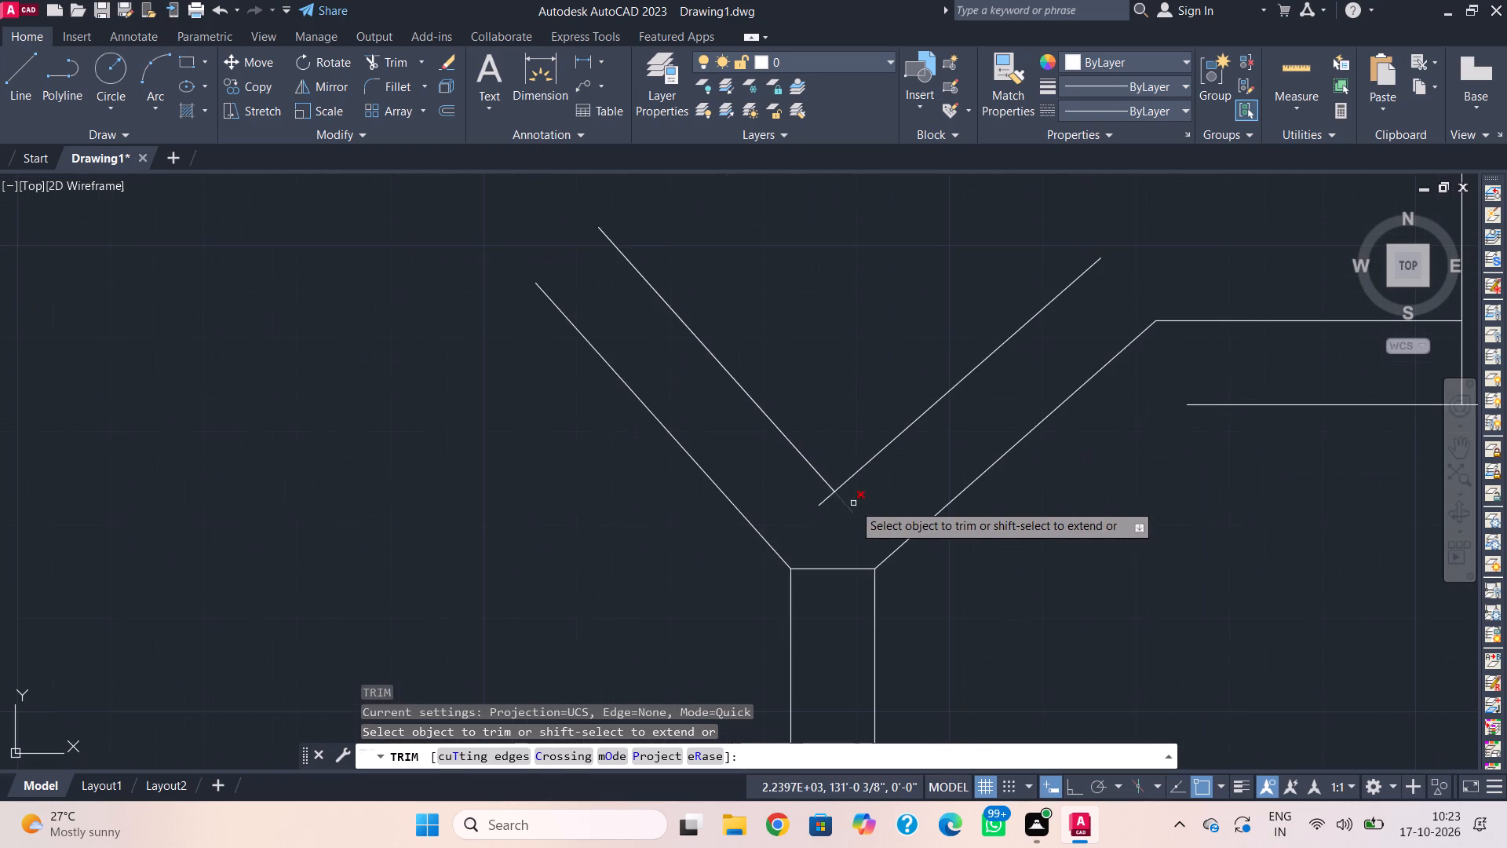
drag(853, 503, 819, 499)
scroll(845, 535, down, 2)
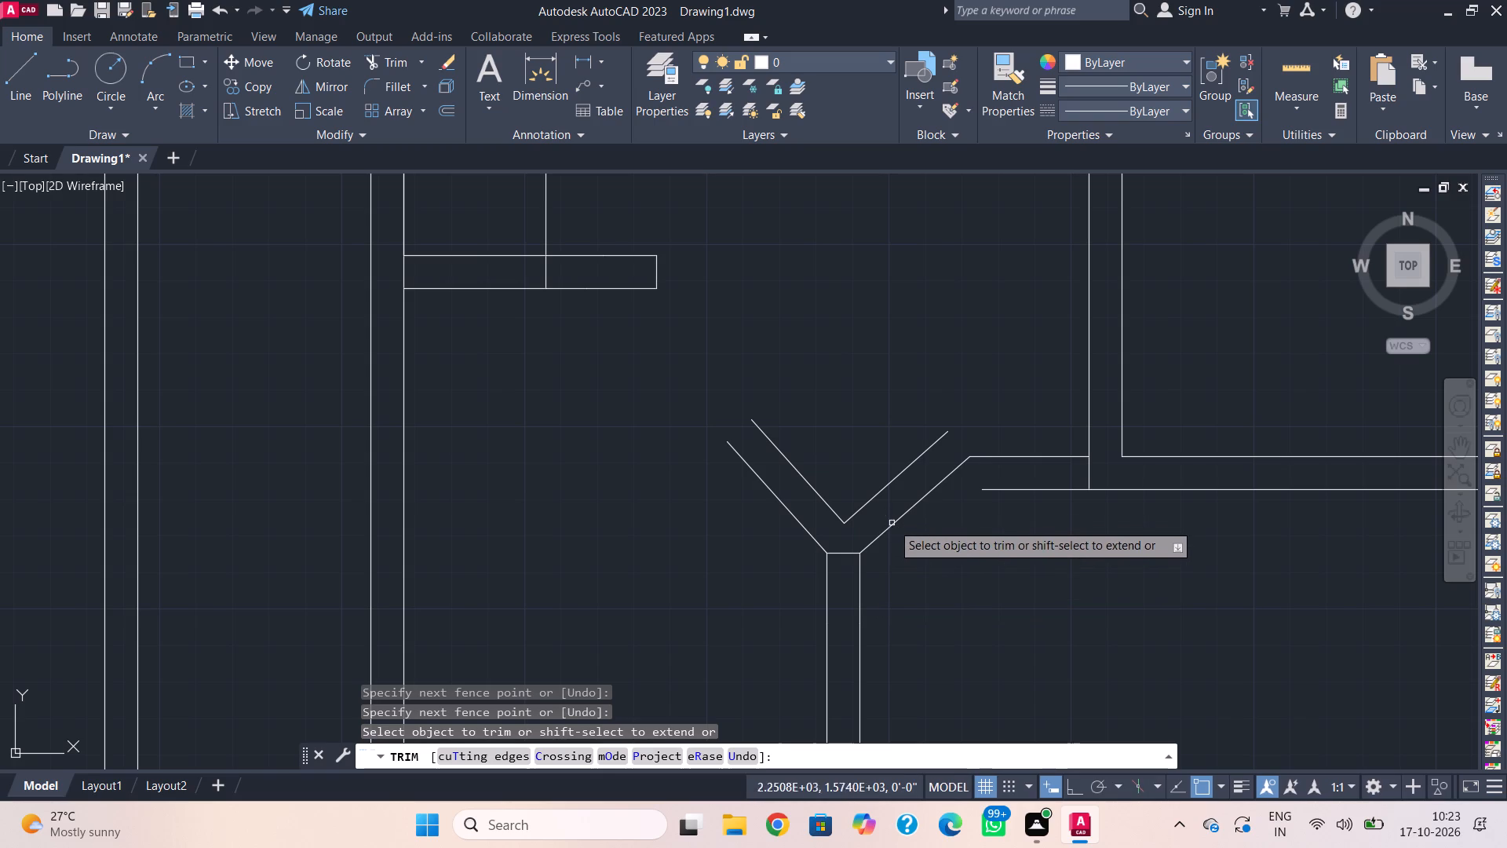
Offset the lower room's diagonal corner line and its left wall line 9" toward the room's interior.
key(Escape)
key(o)
key(space)
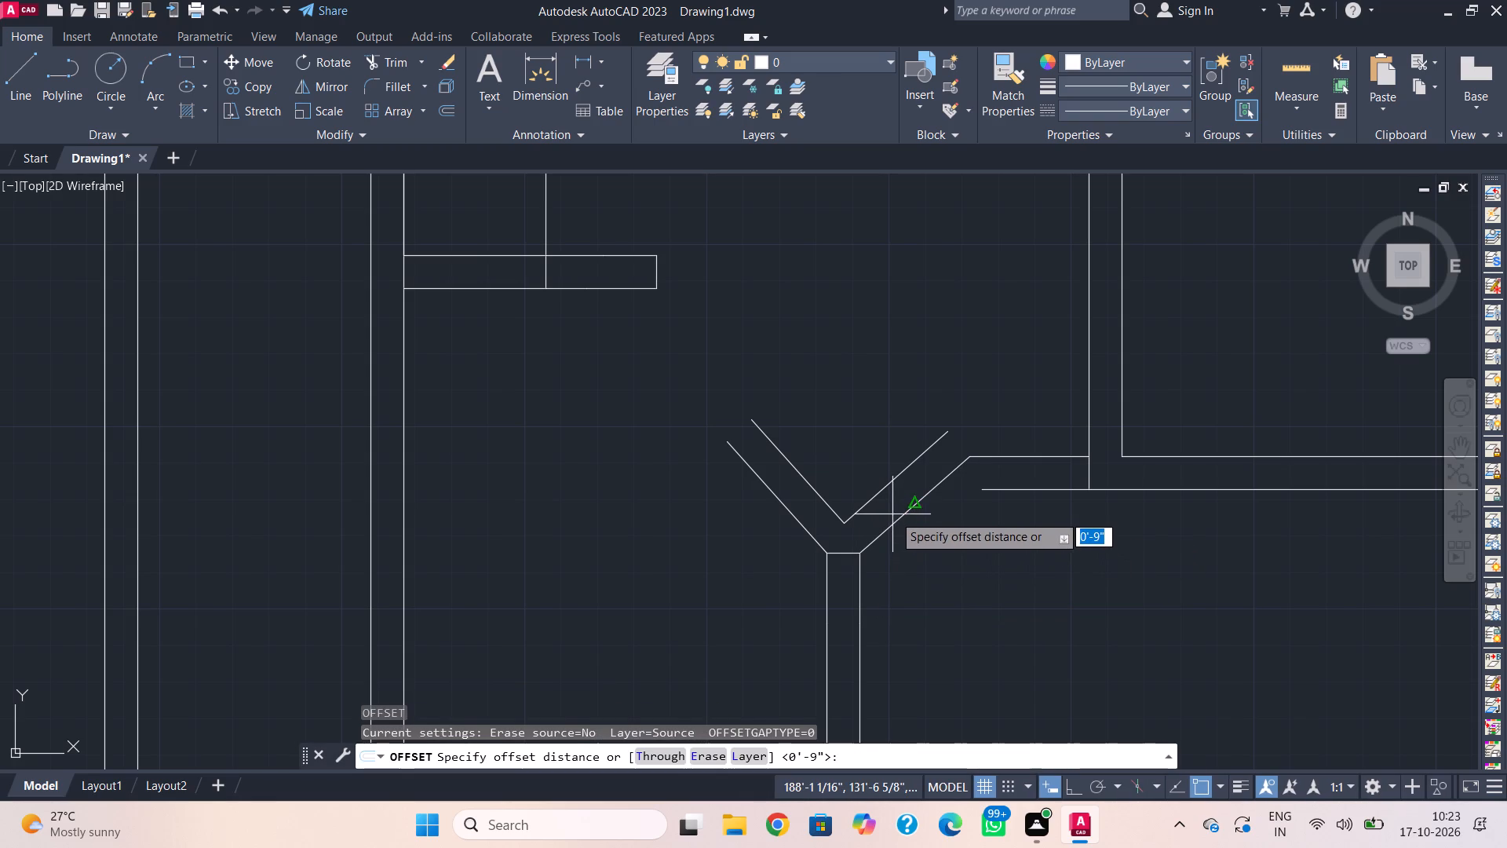
key(space)
click(896, 521)
click(910, 546)
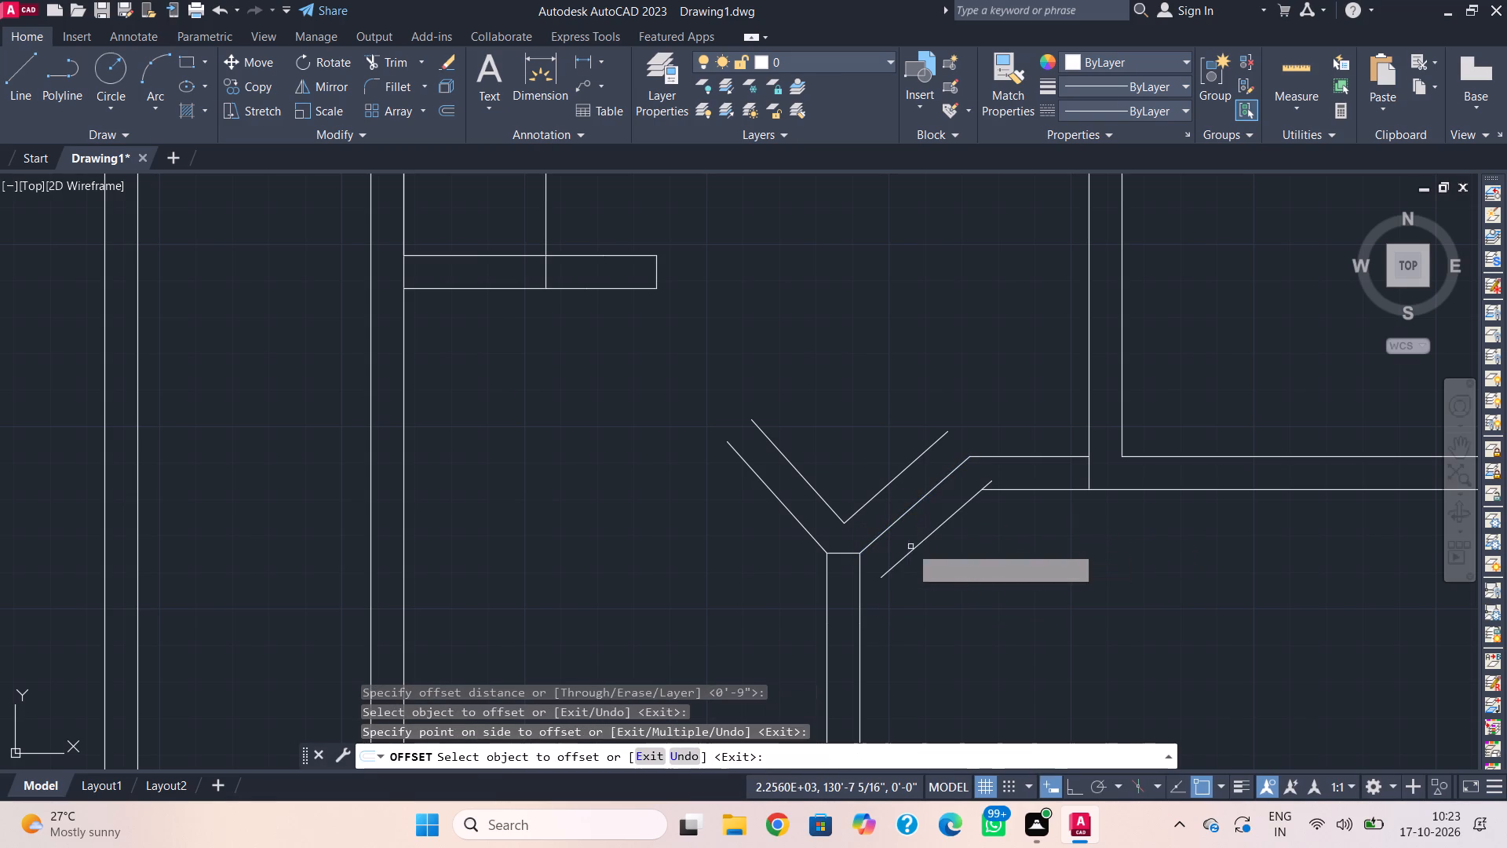
scroll(881, 607, down, 3)
middle_drag(885, 605, 867, 508)
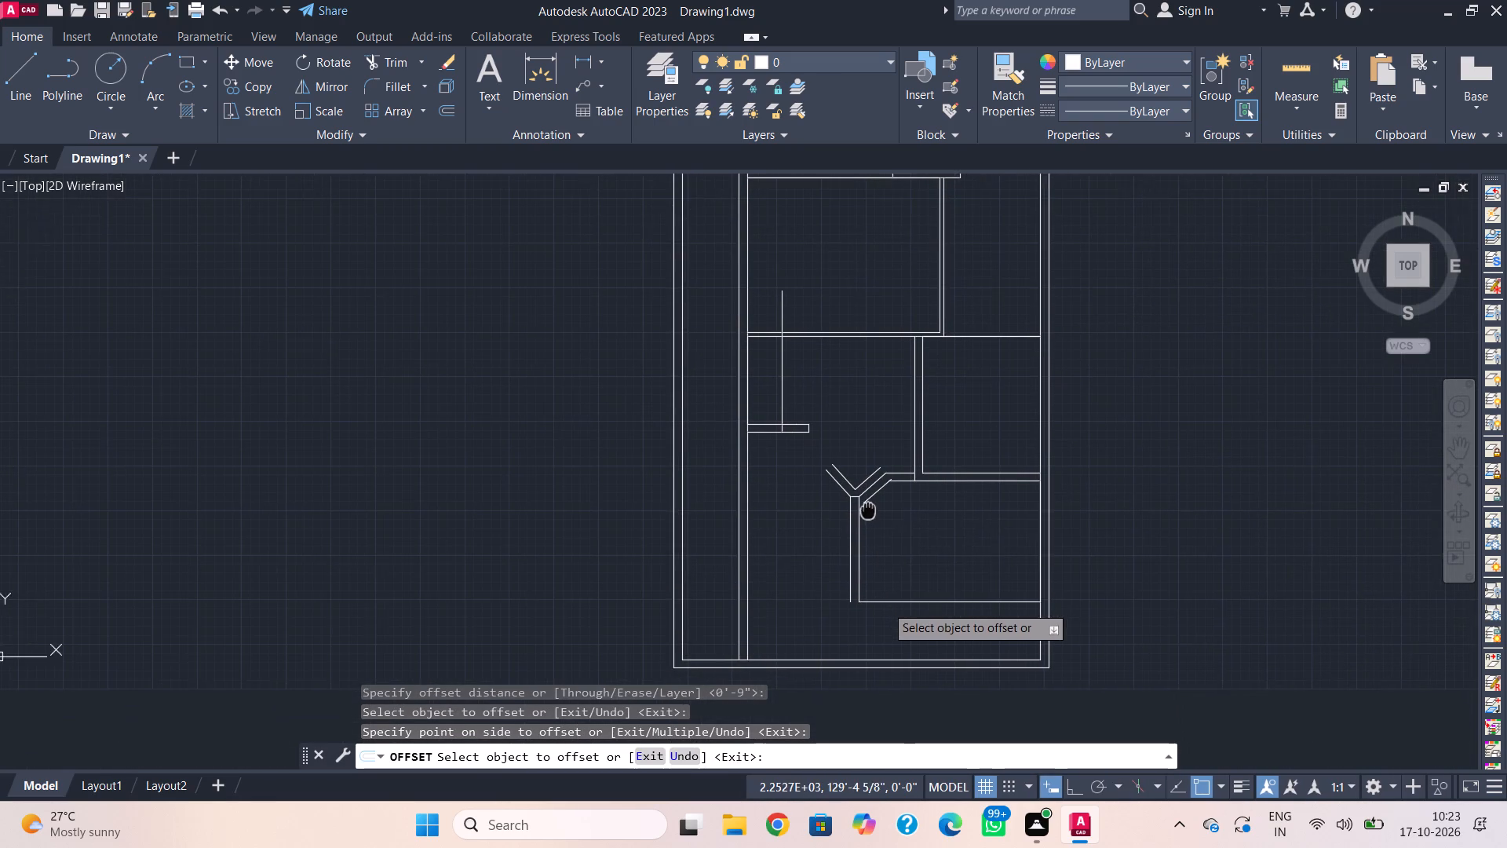
middle_drag(867, 508, 867, 507)
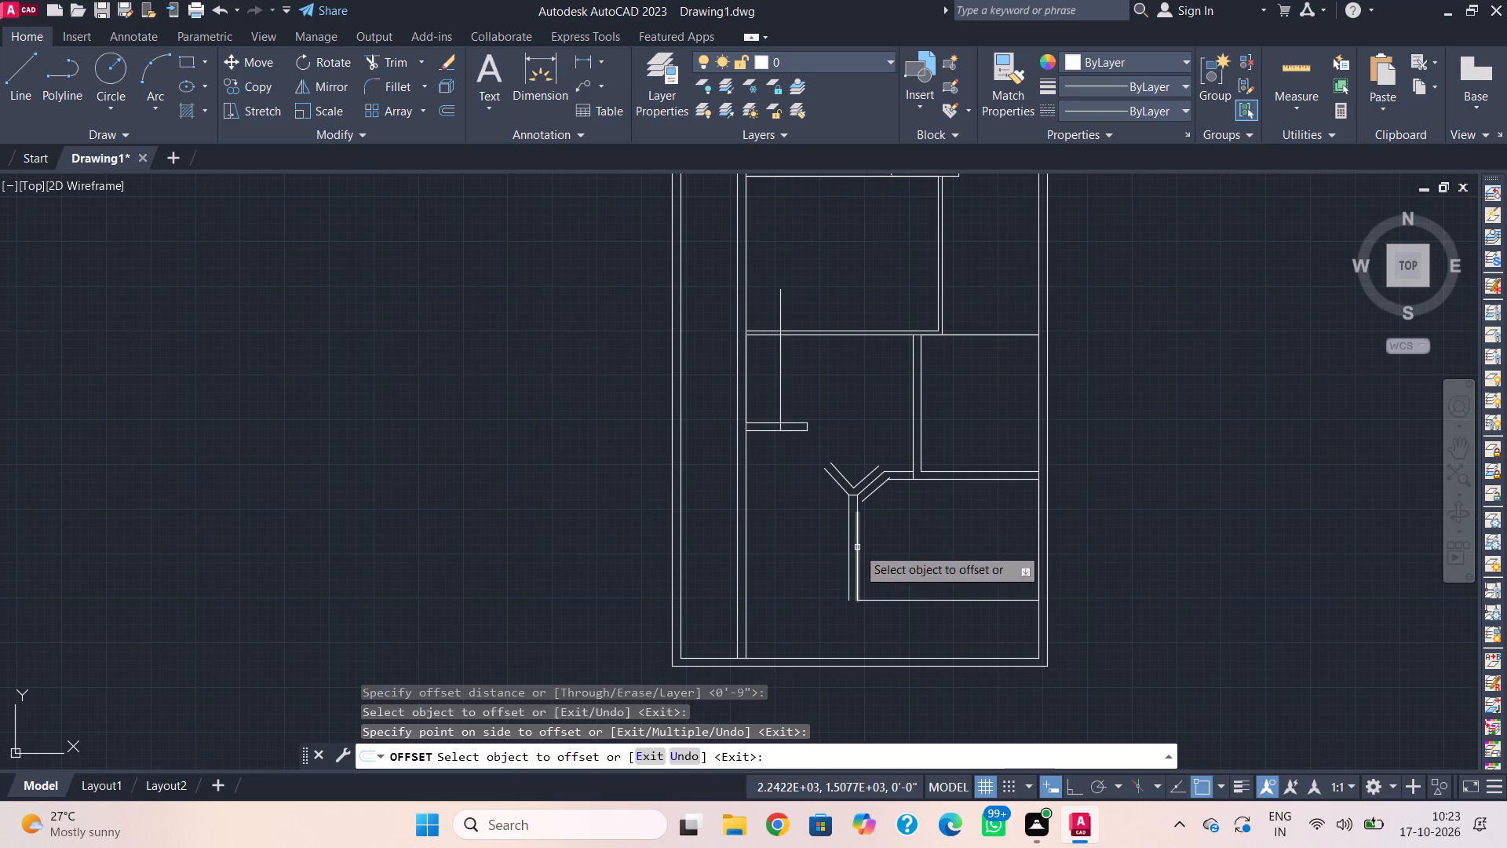
click(857, 547)
click(883, 552)
key(Escape)
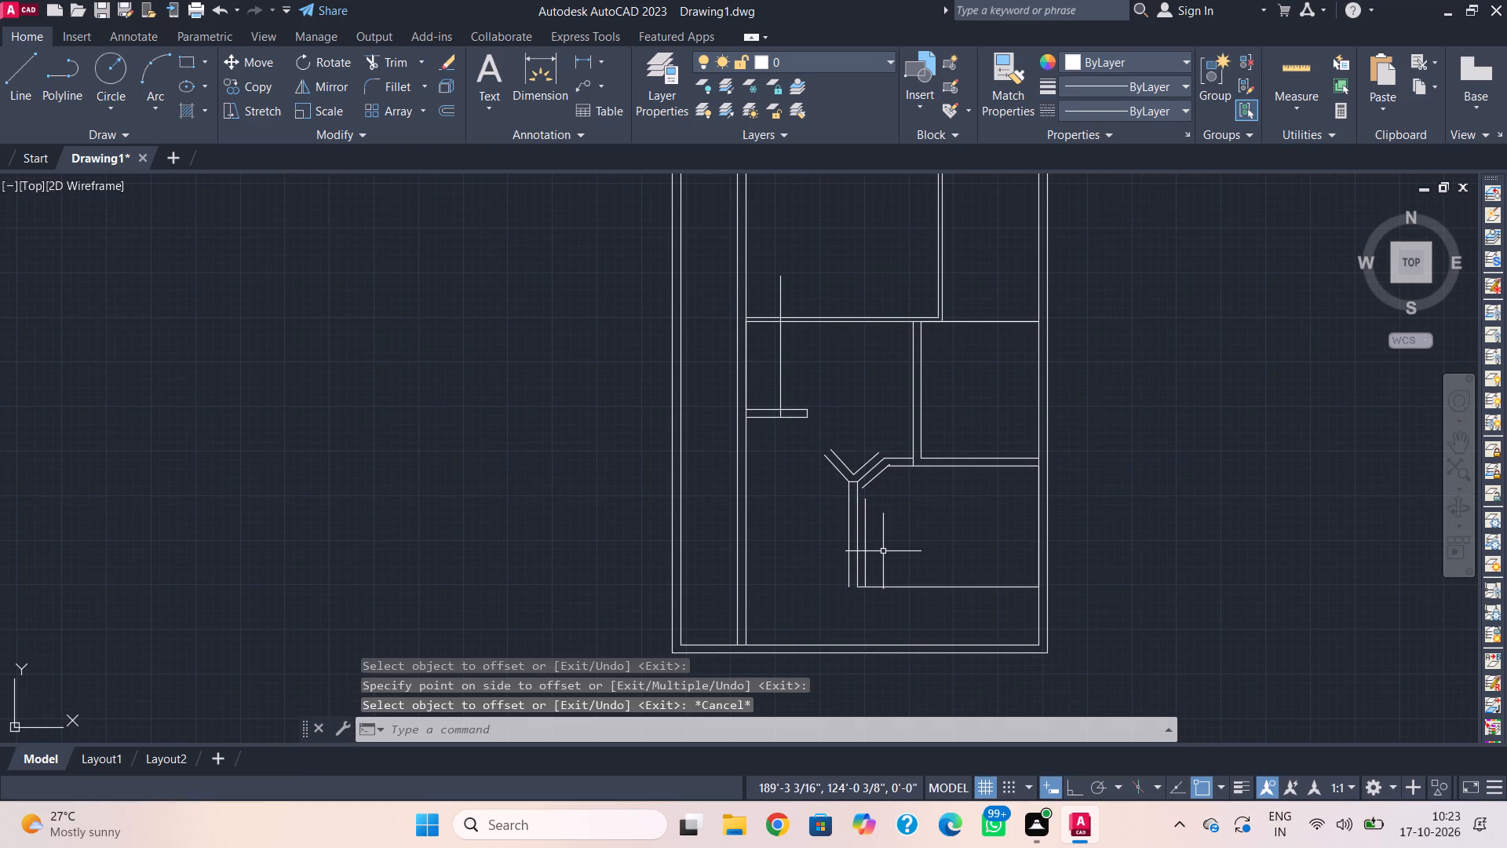
Extend the new inner line of the lower room's left wall up to the offset diagonal.
text(ex)
key(space)
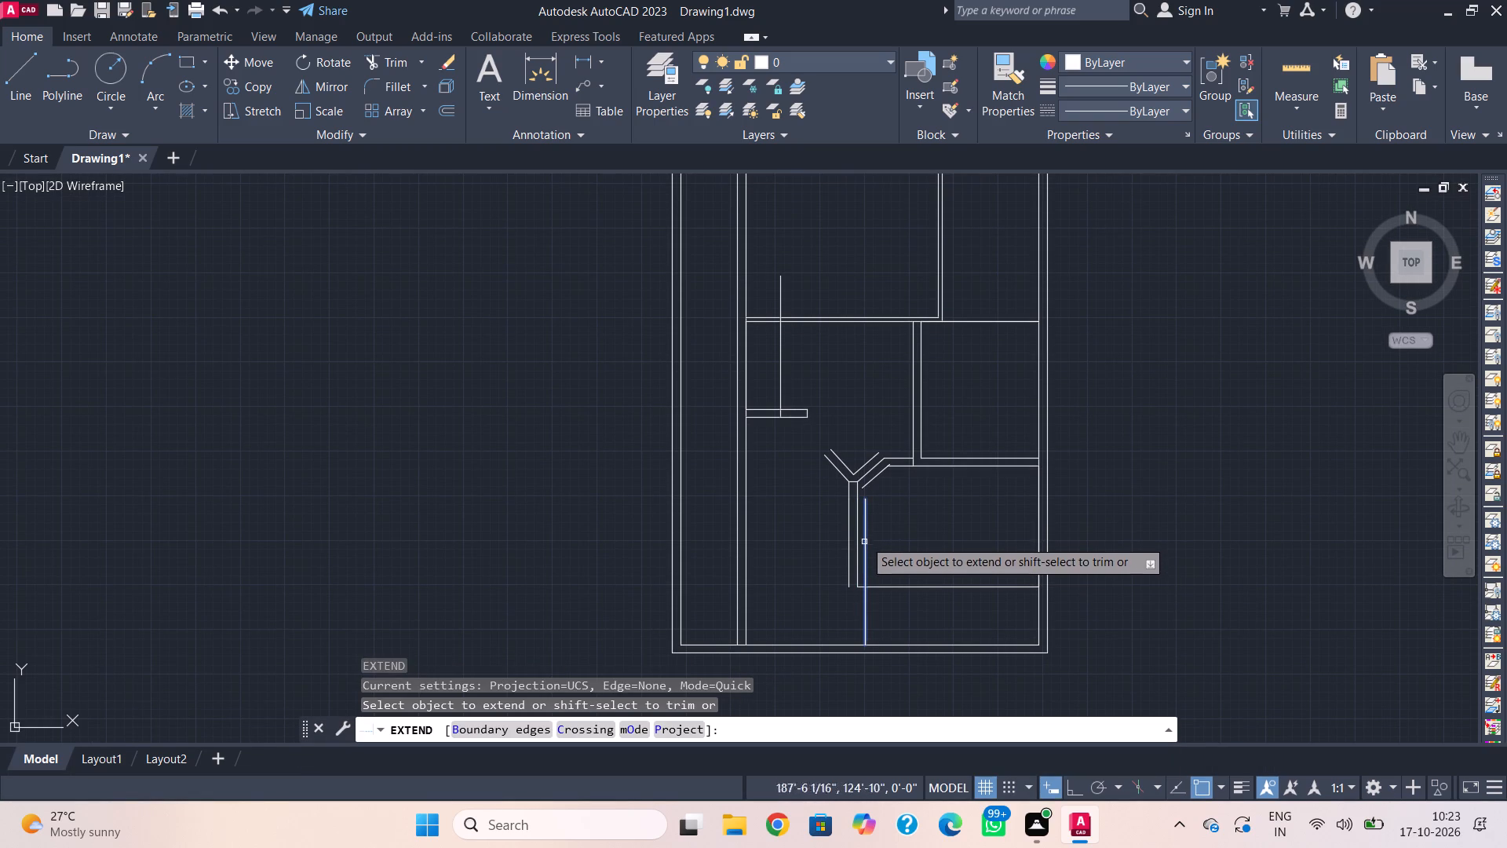
click(863, 528)
scroll(879, 512, up, 3)
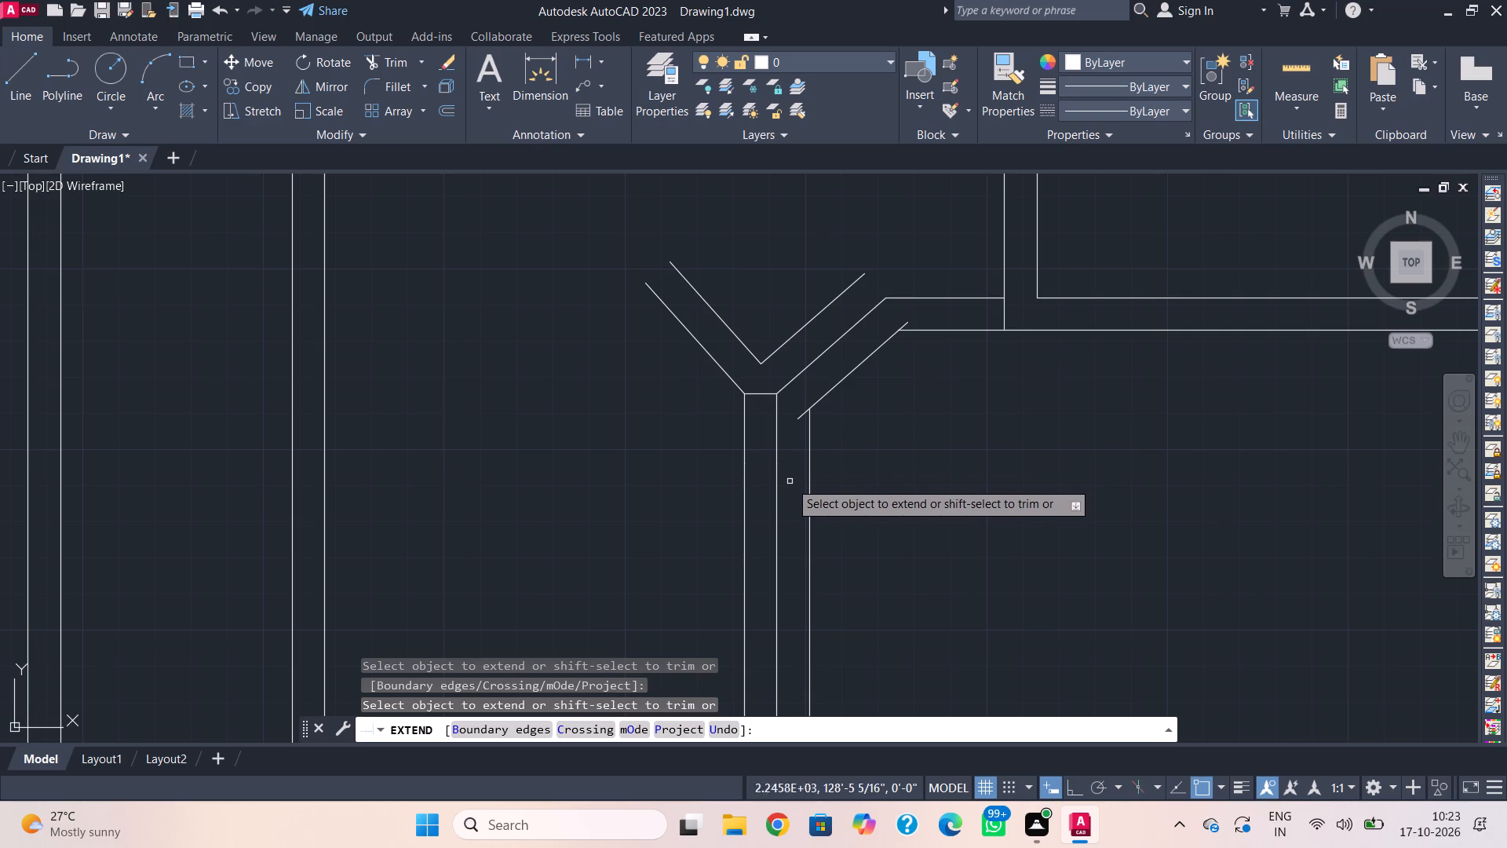
key(Escape)
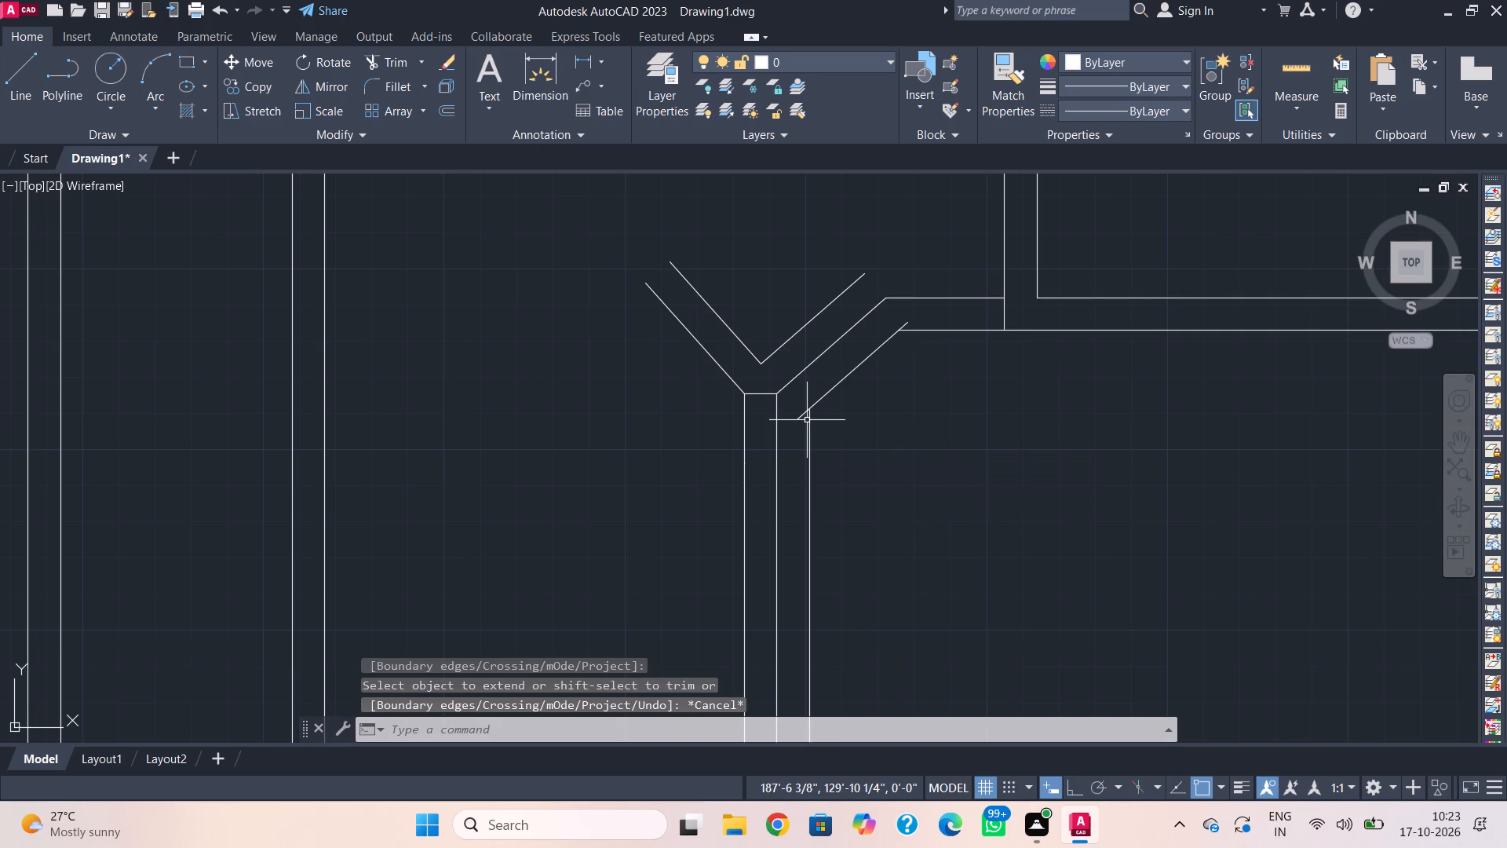
Trim the overhangs at both ends of the offset diagonal inside the lower room.
text(tr)
key(space)
click(801, 413)
scroll(810, 516, down, 1)
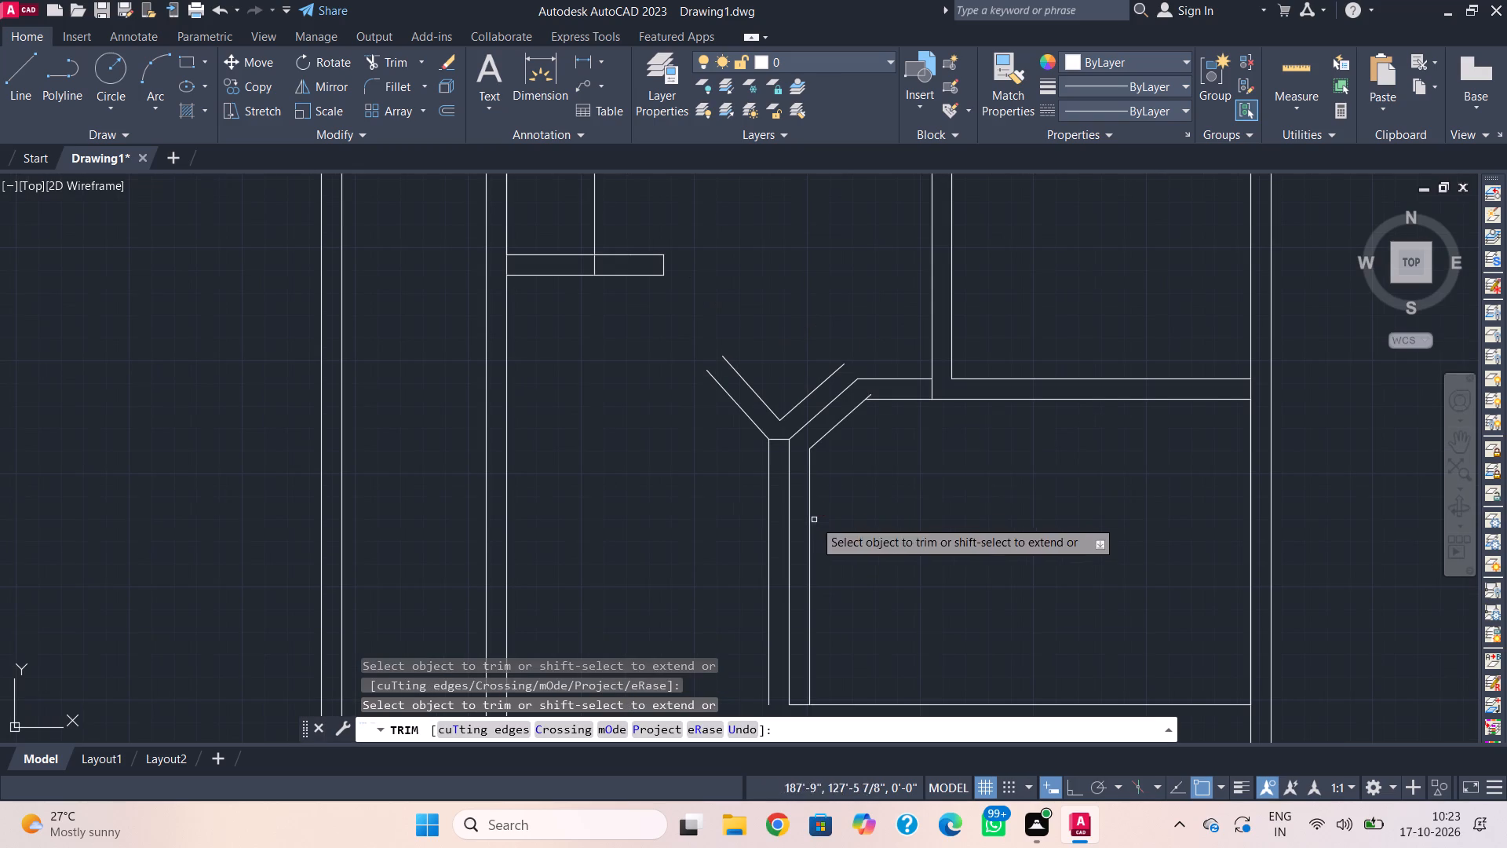
click(872, 395)
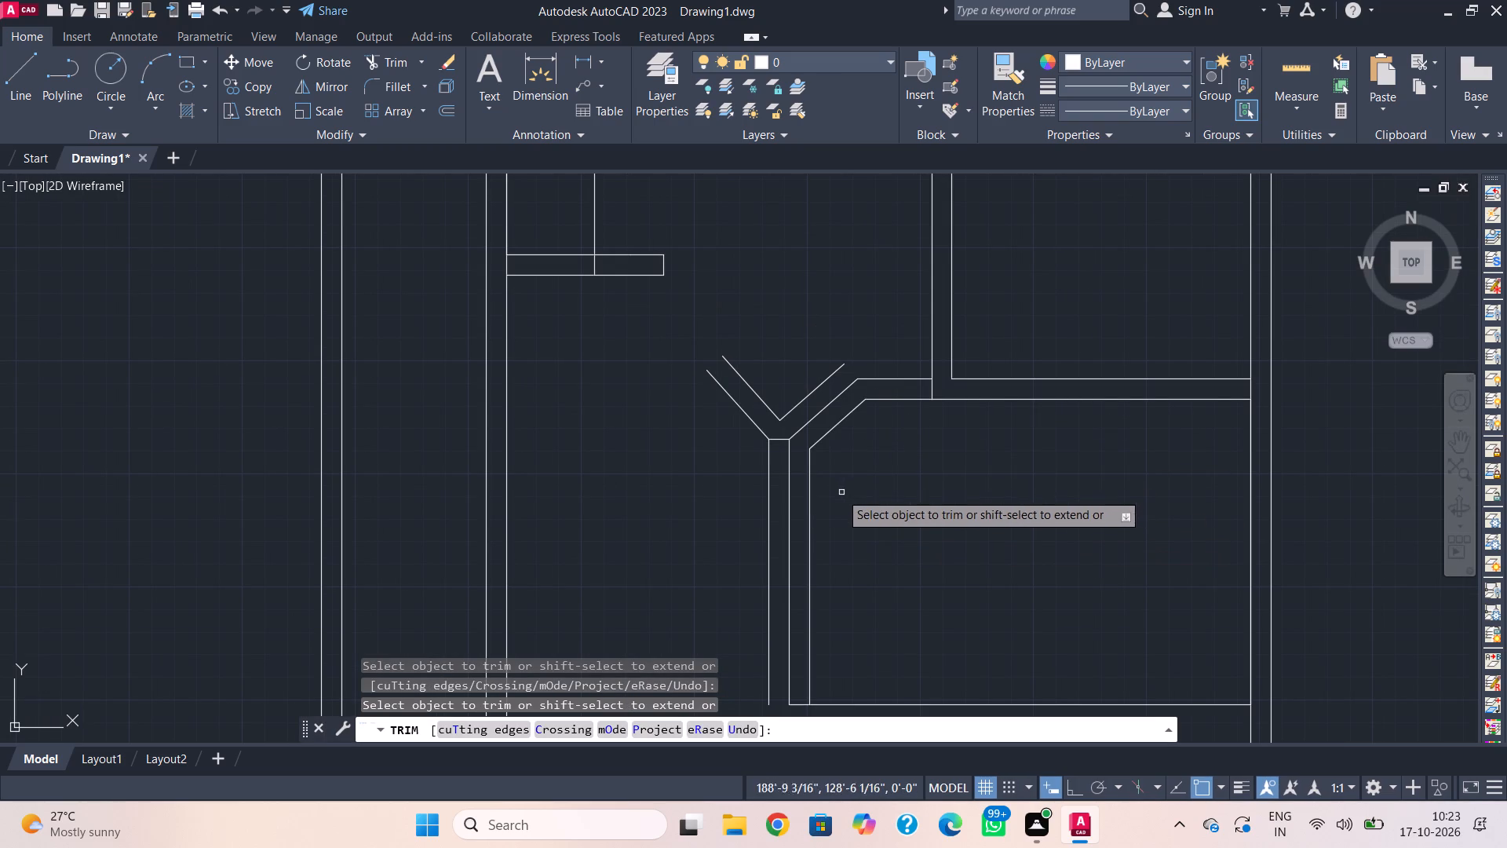
Trim away the V-shaped diagonals, the short wall cap and the old outer line of the lower room's left wall.
drag(775, 435, 801, 403)
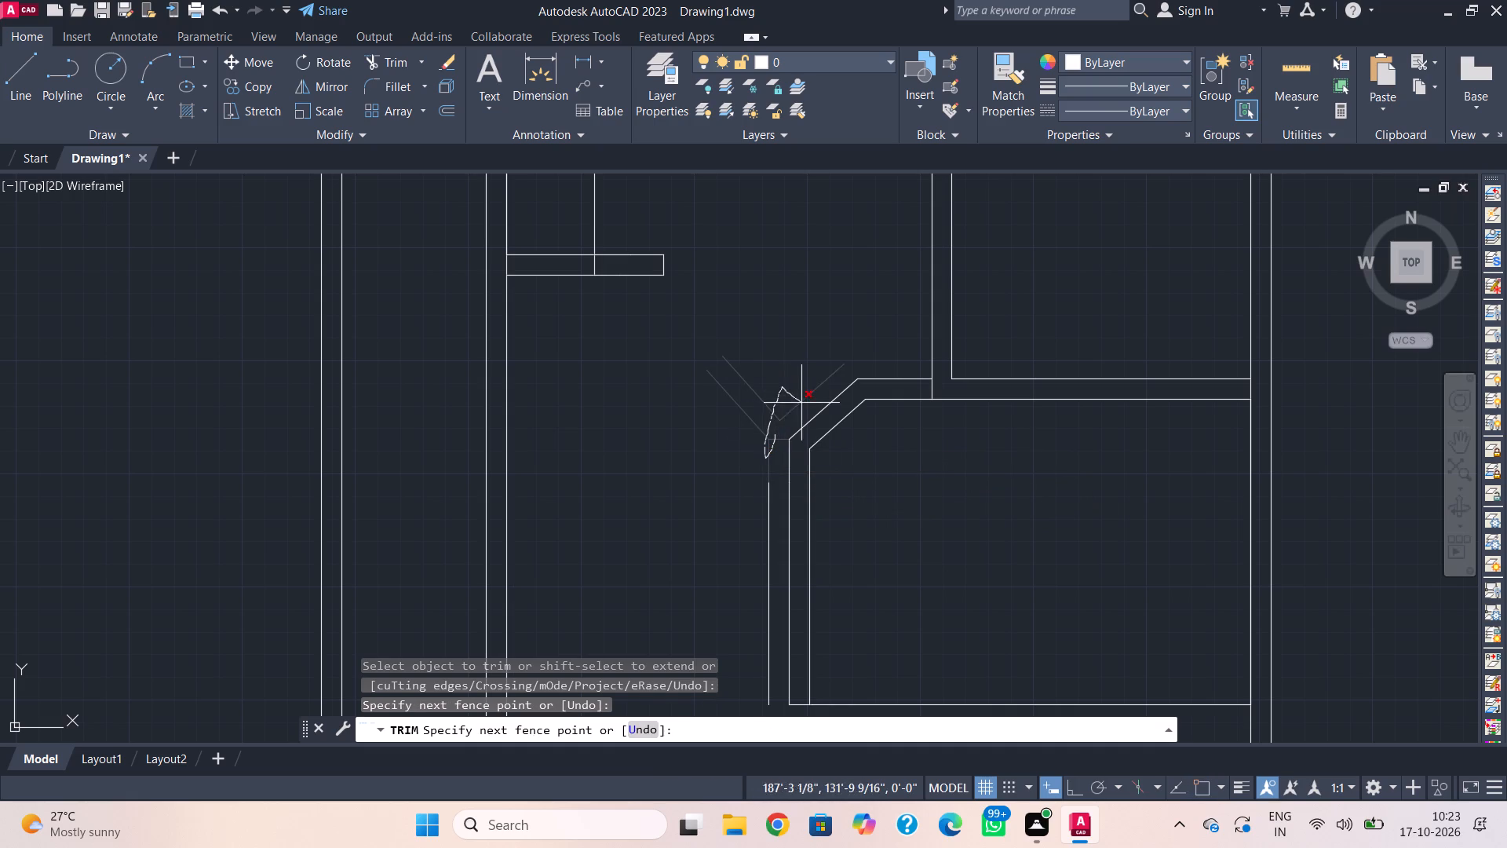
drag(801, 403, 801, 404)
drag(772, 480, 760, 513)
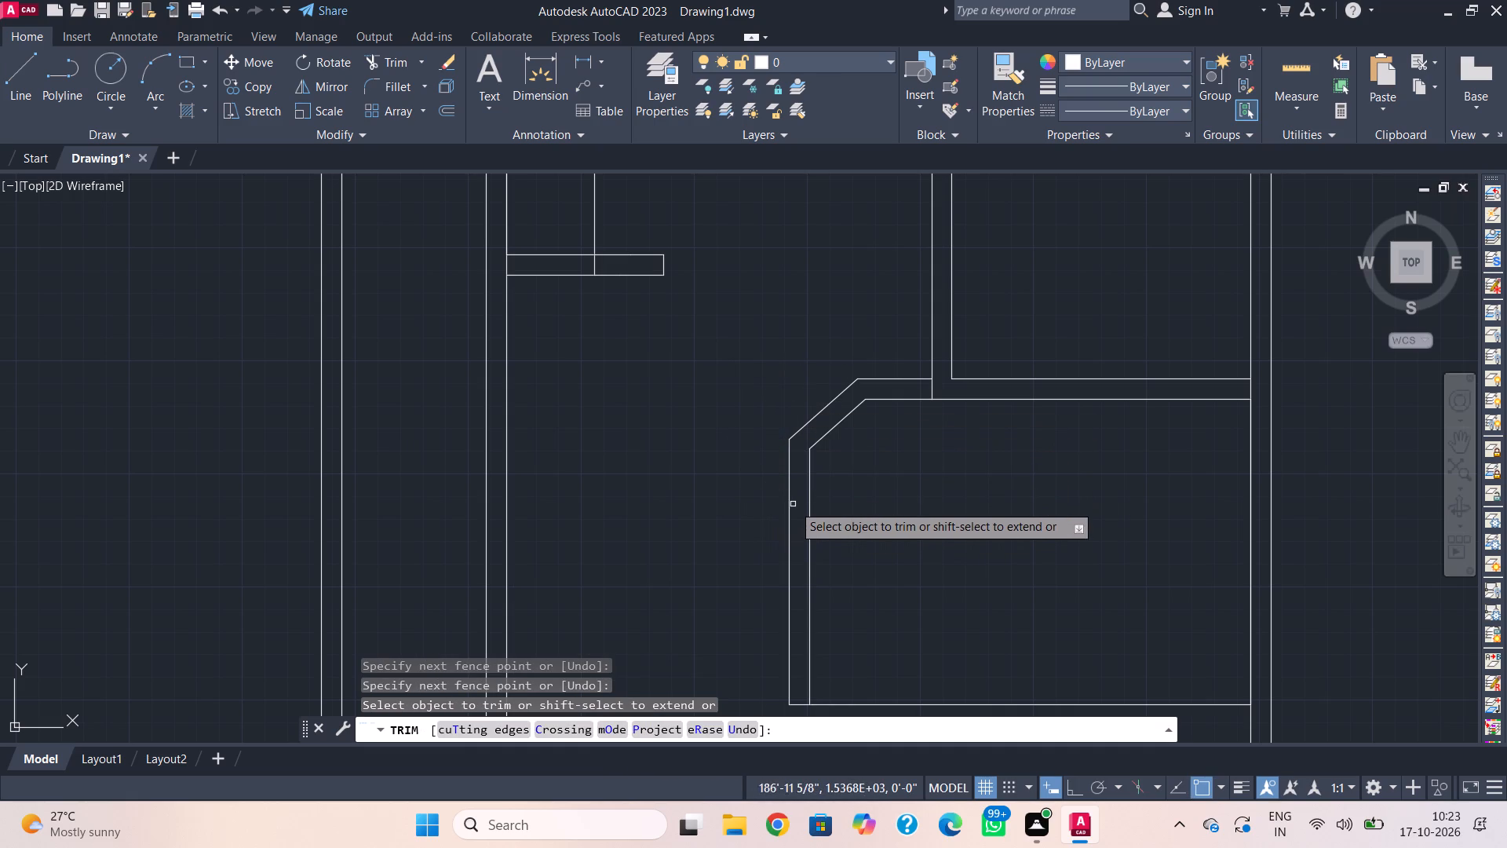
scroll(820, 503, down, 1)
middle_drag(816, 507, 803, 517)
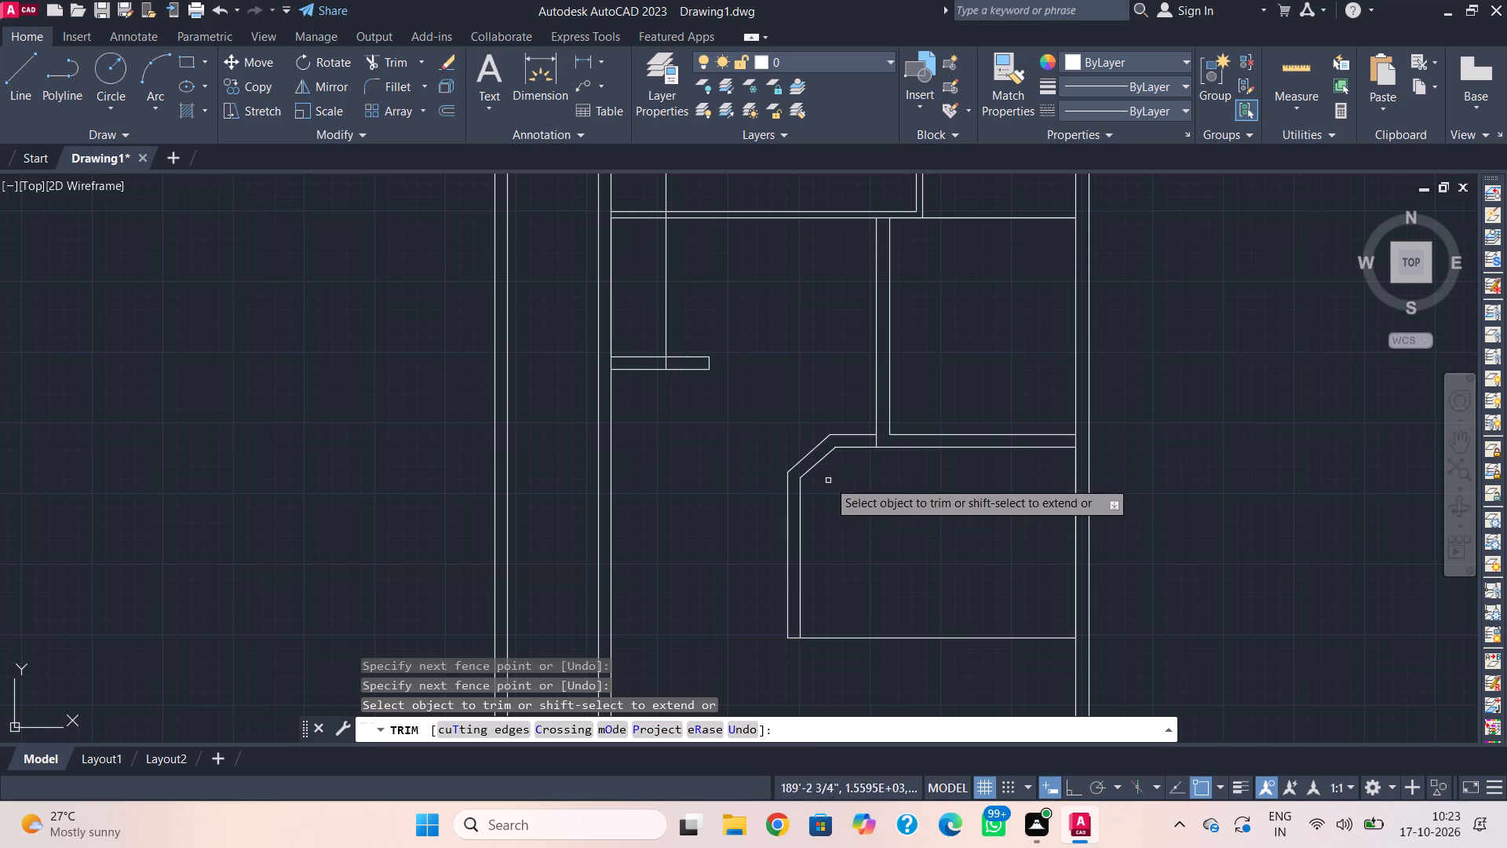
key(Escape)
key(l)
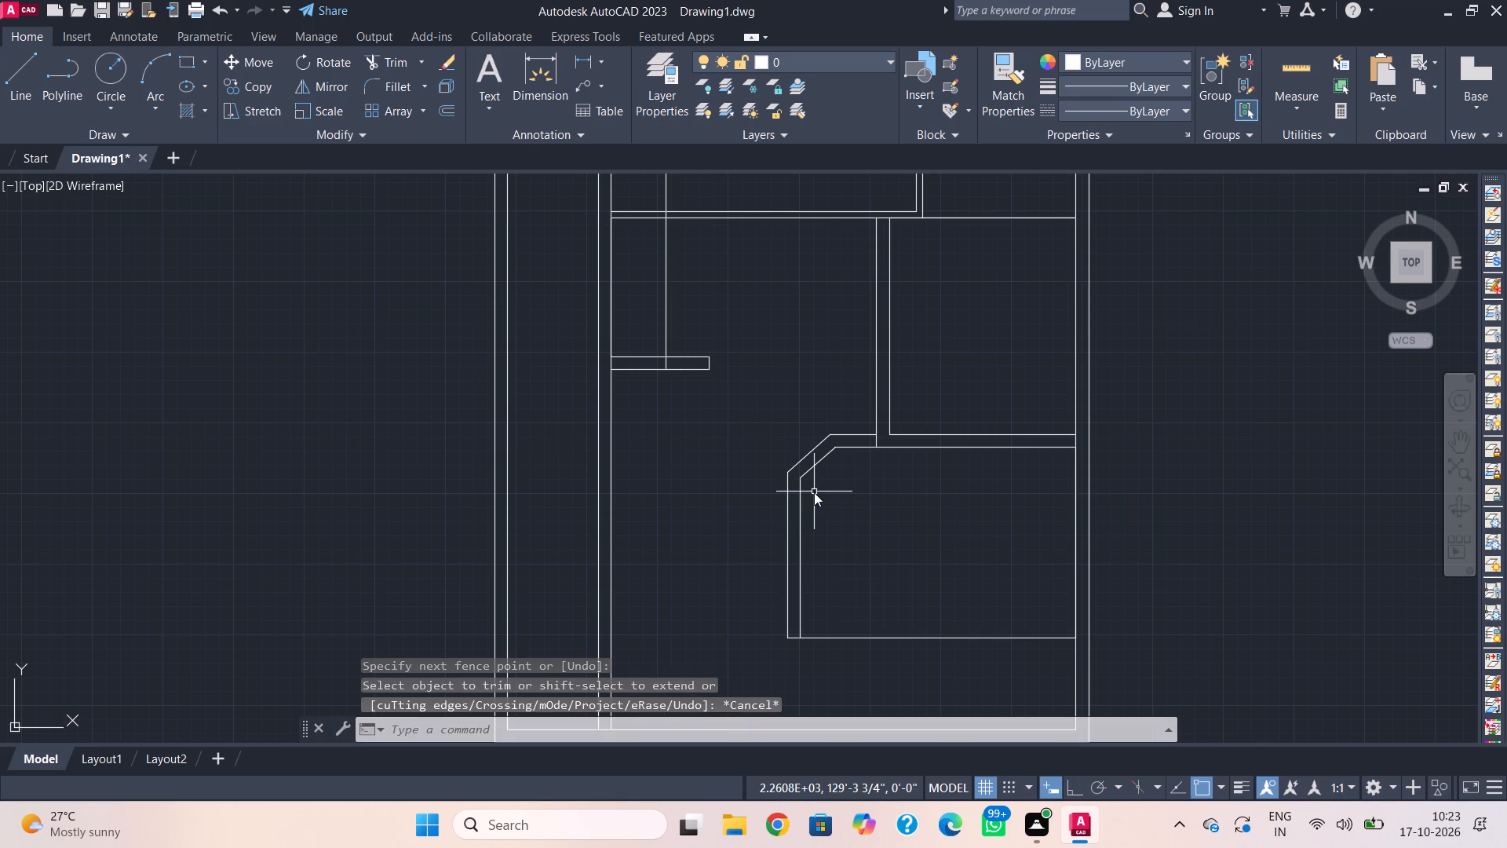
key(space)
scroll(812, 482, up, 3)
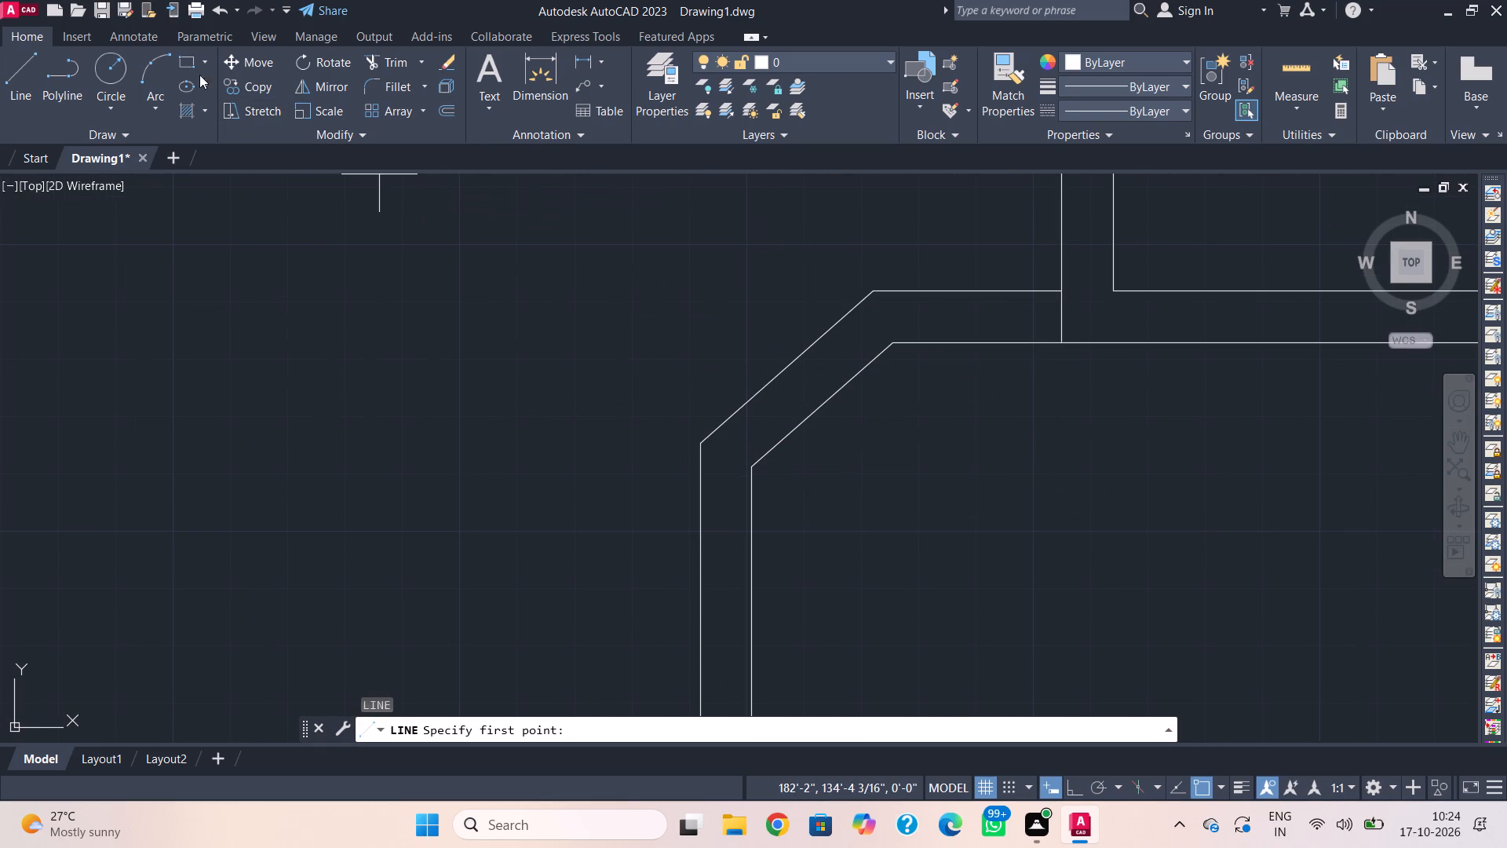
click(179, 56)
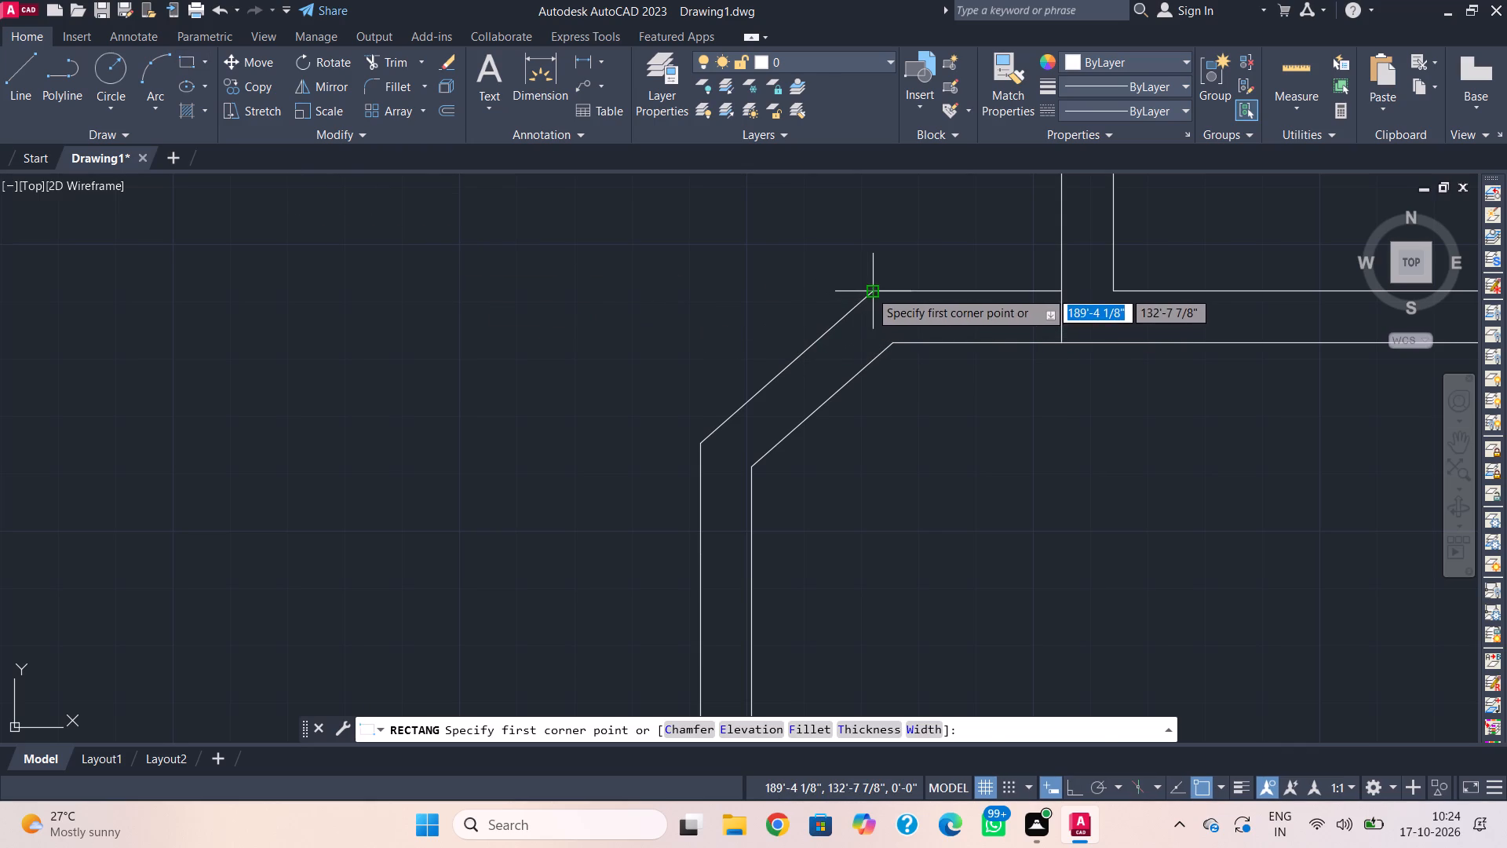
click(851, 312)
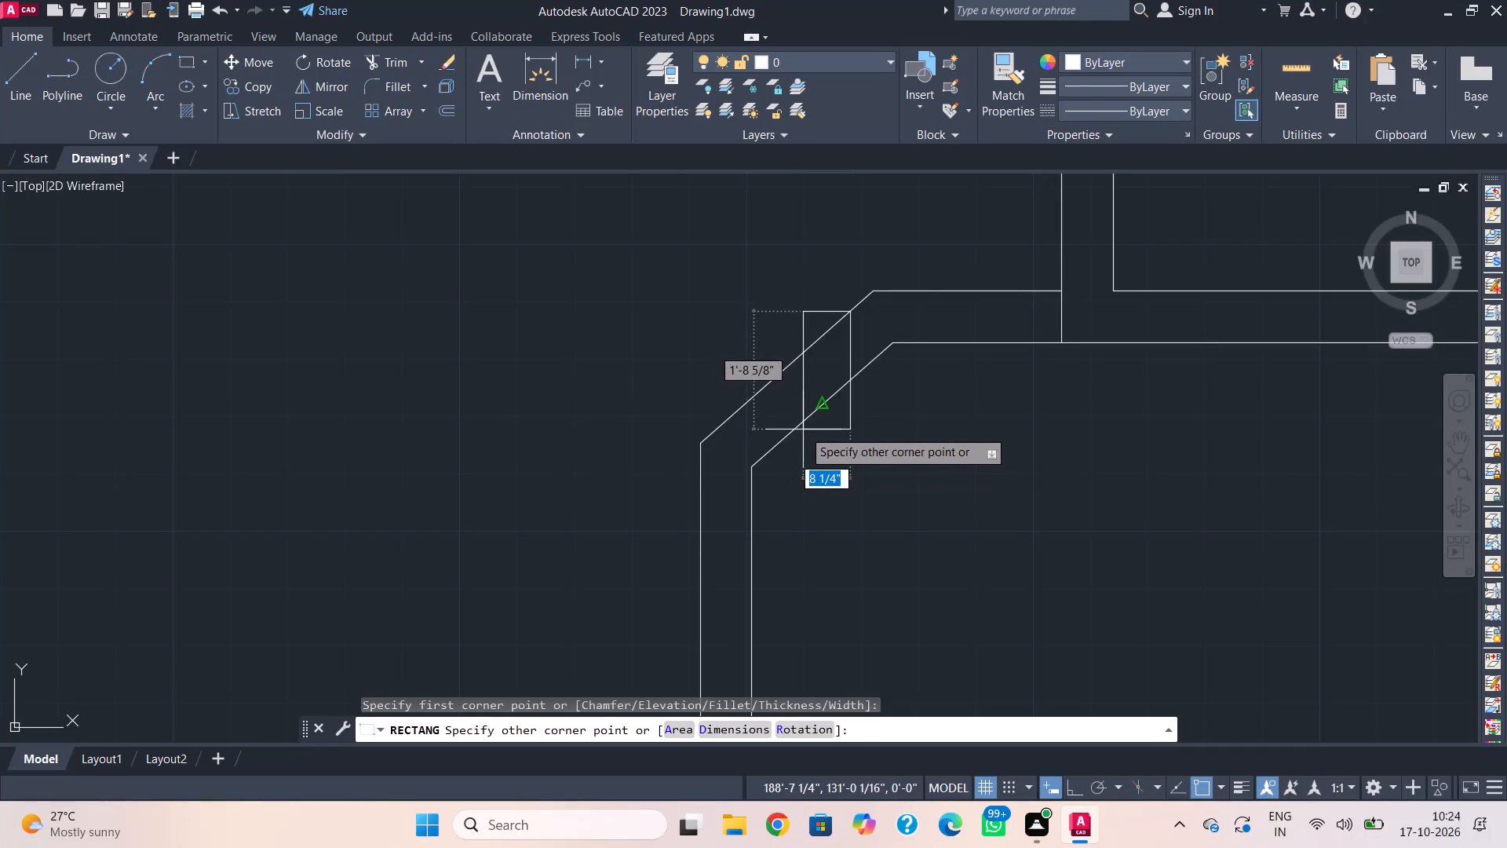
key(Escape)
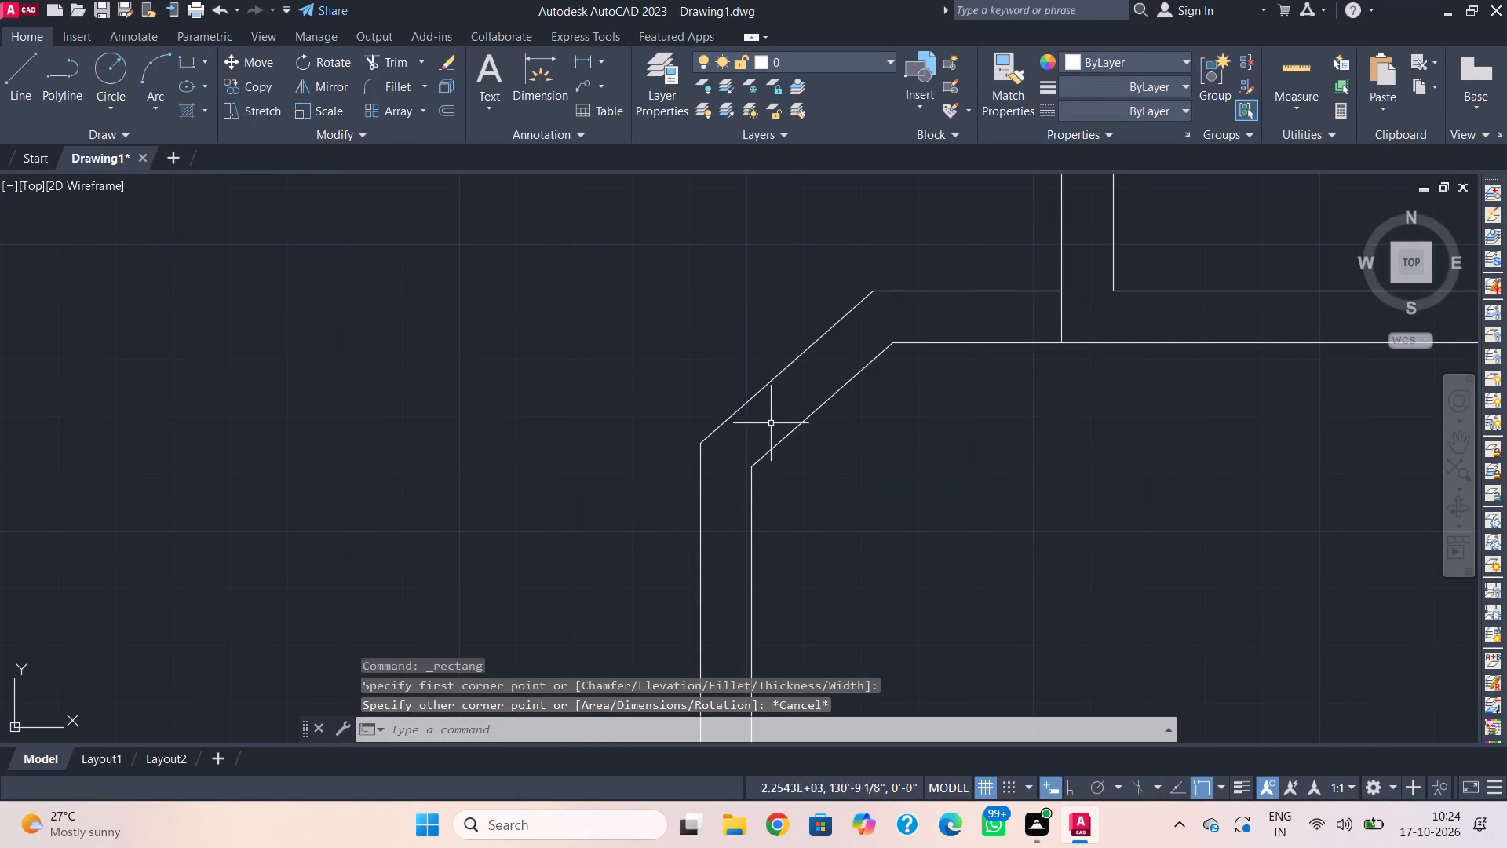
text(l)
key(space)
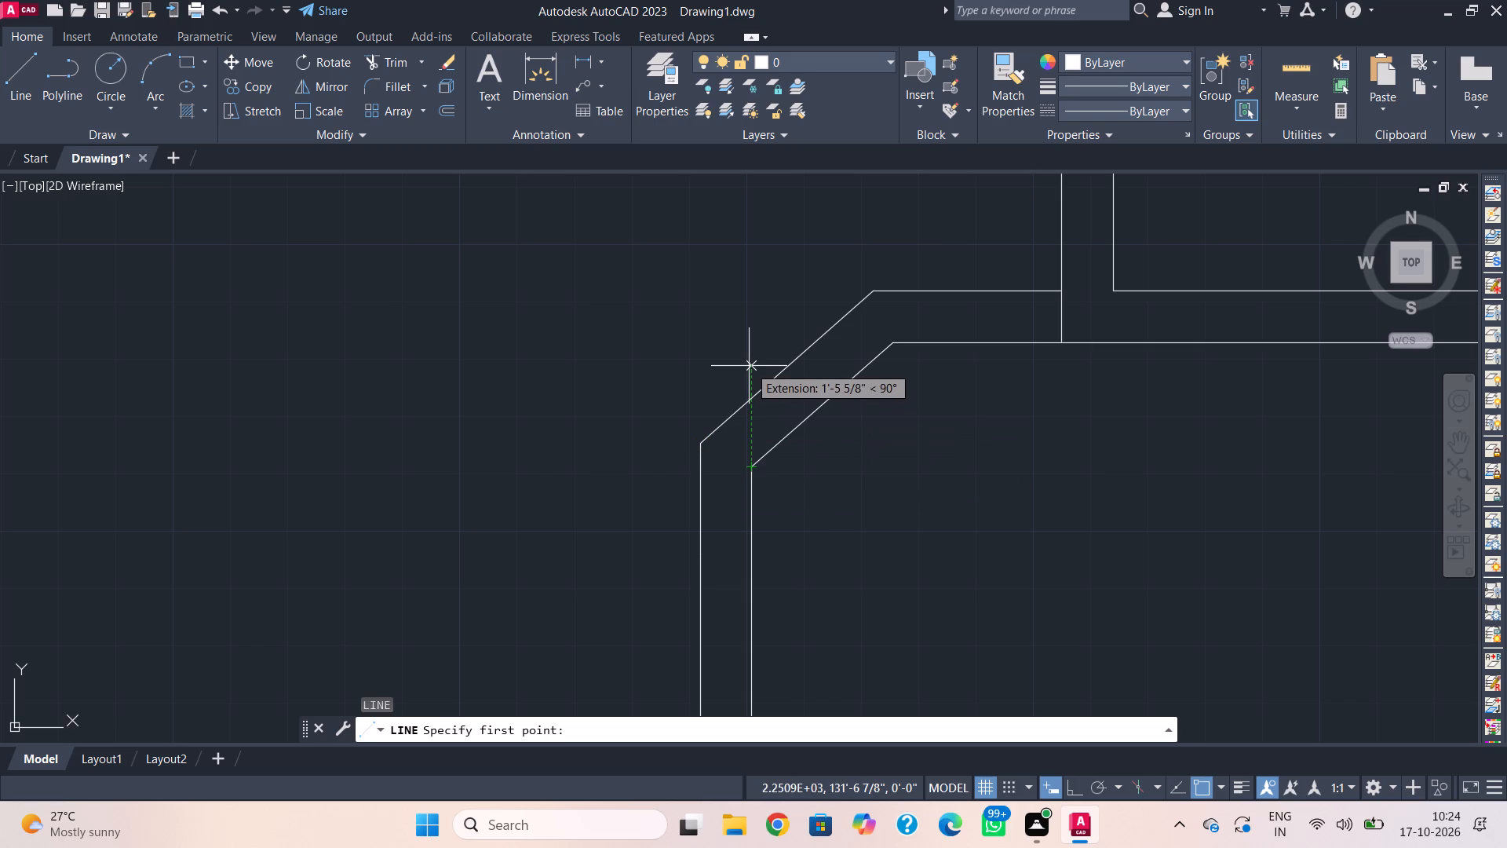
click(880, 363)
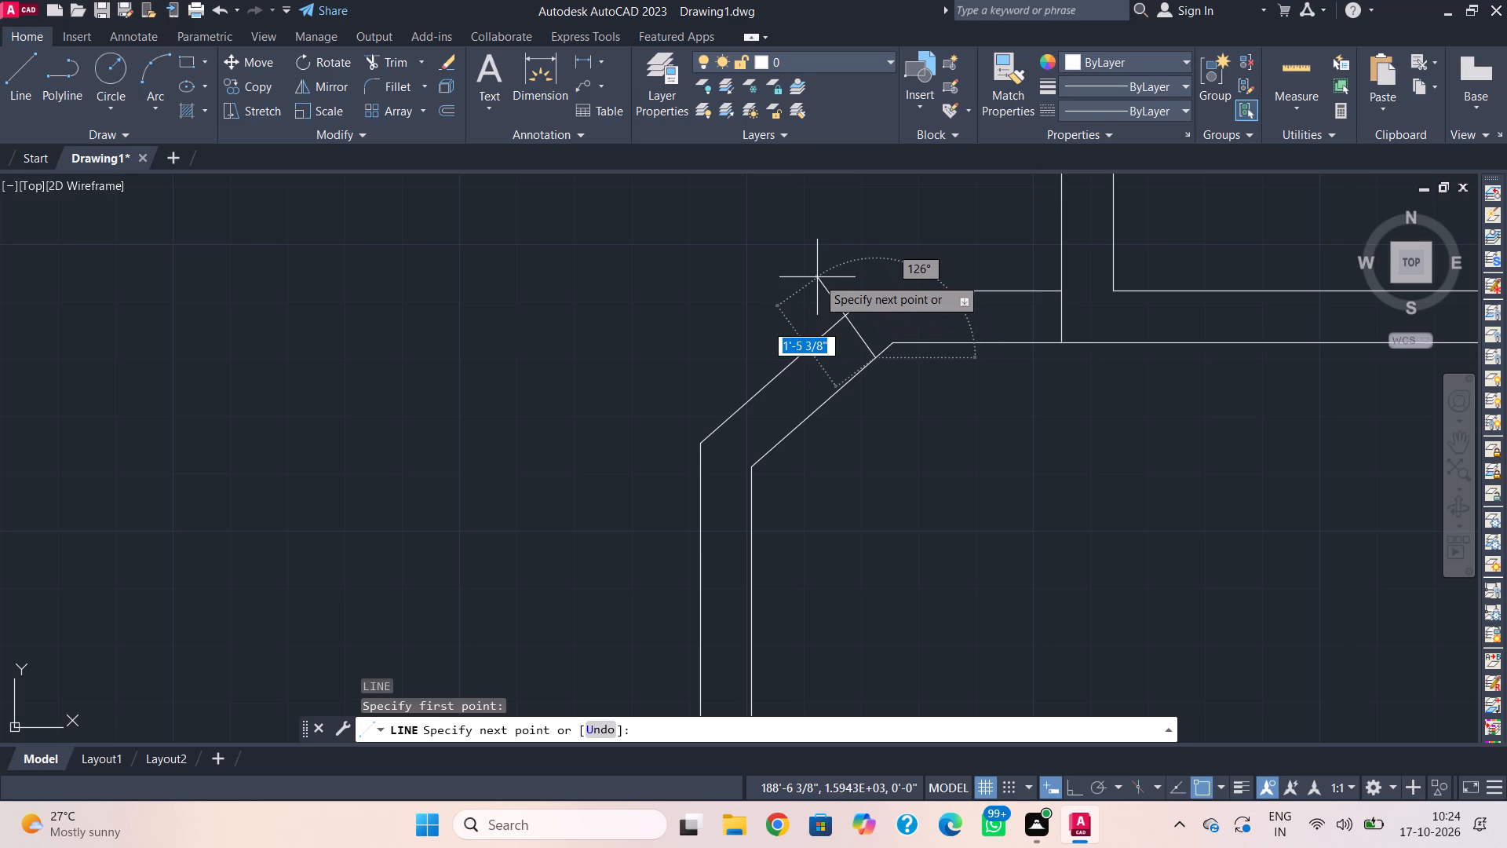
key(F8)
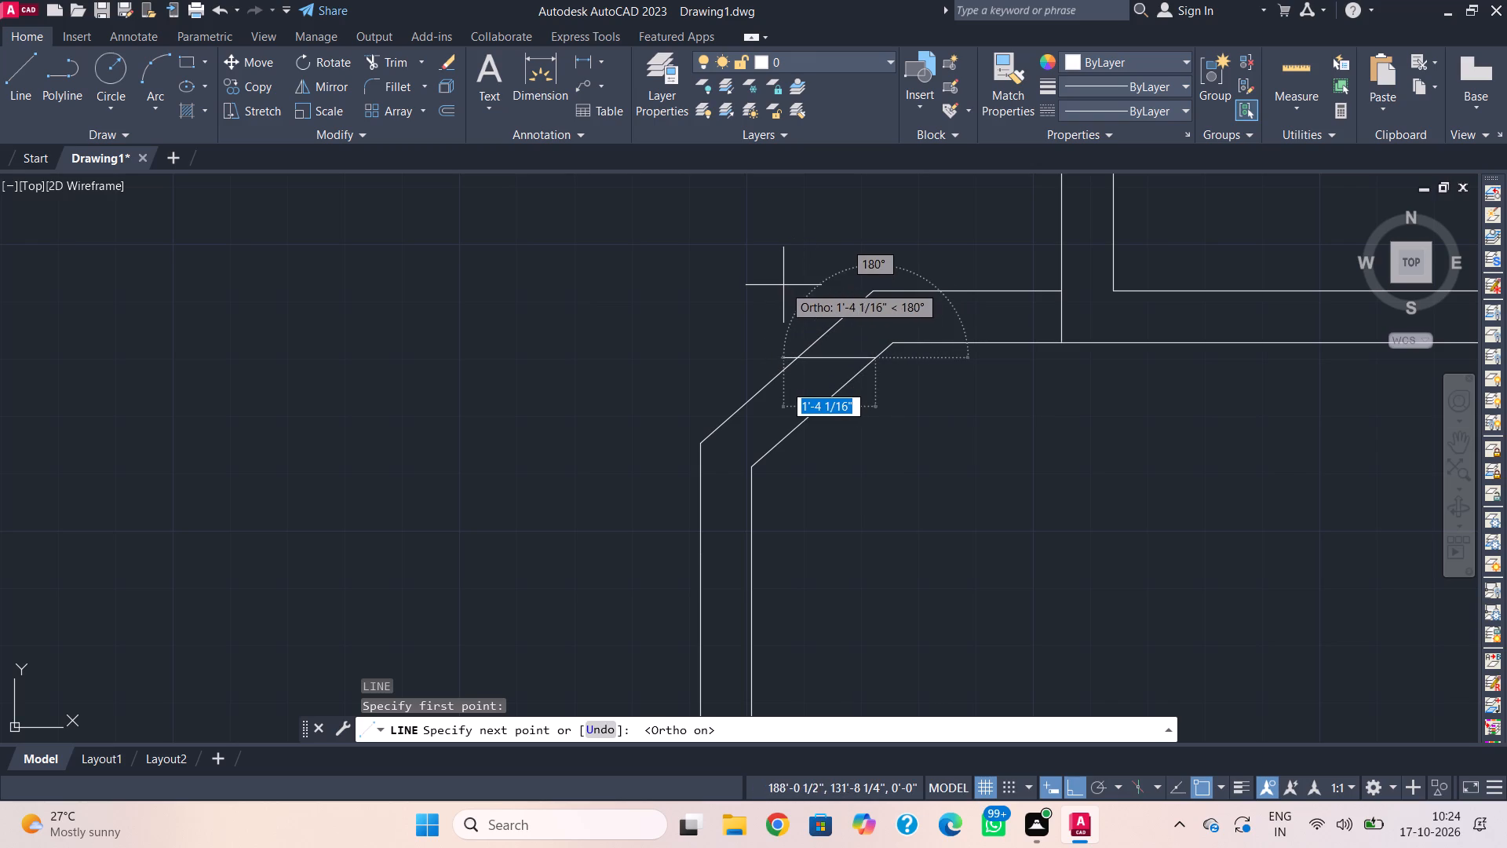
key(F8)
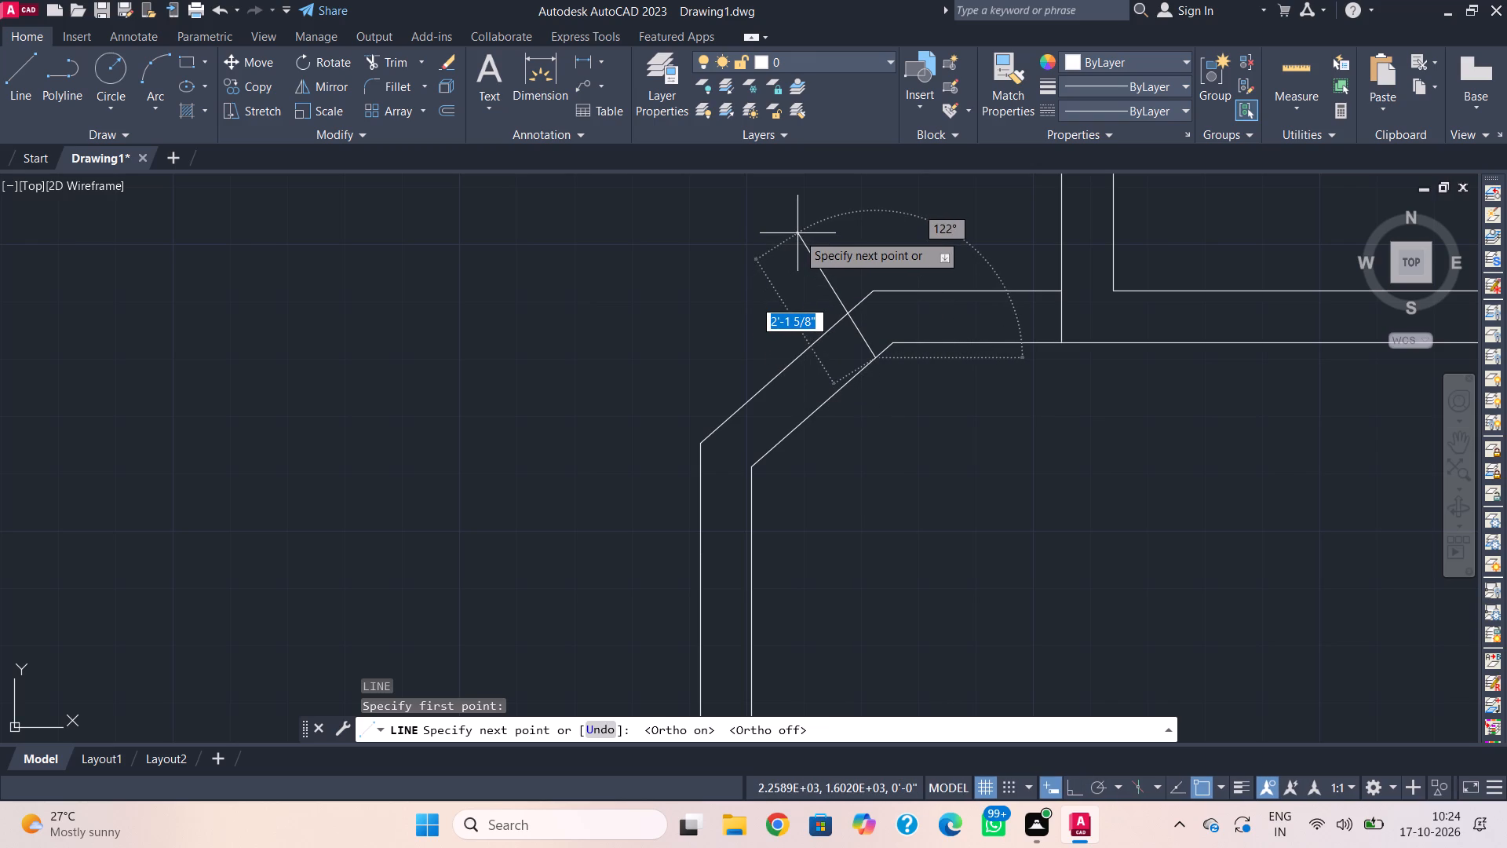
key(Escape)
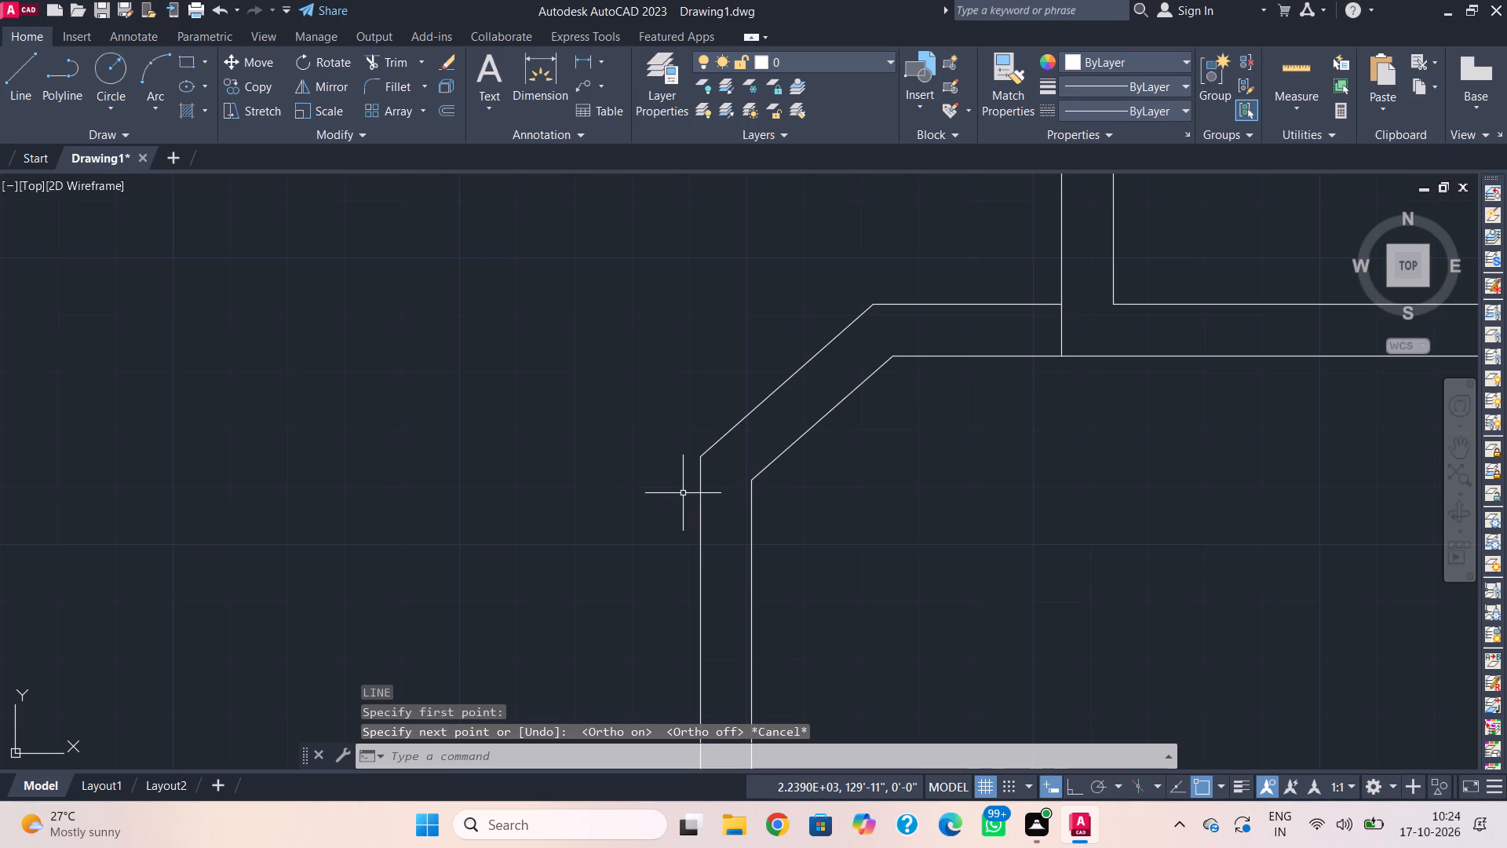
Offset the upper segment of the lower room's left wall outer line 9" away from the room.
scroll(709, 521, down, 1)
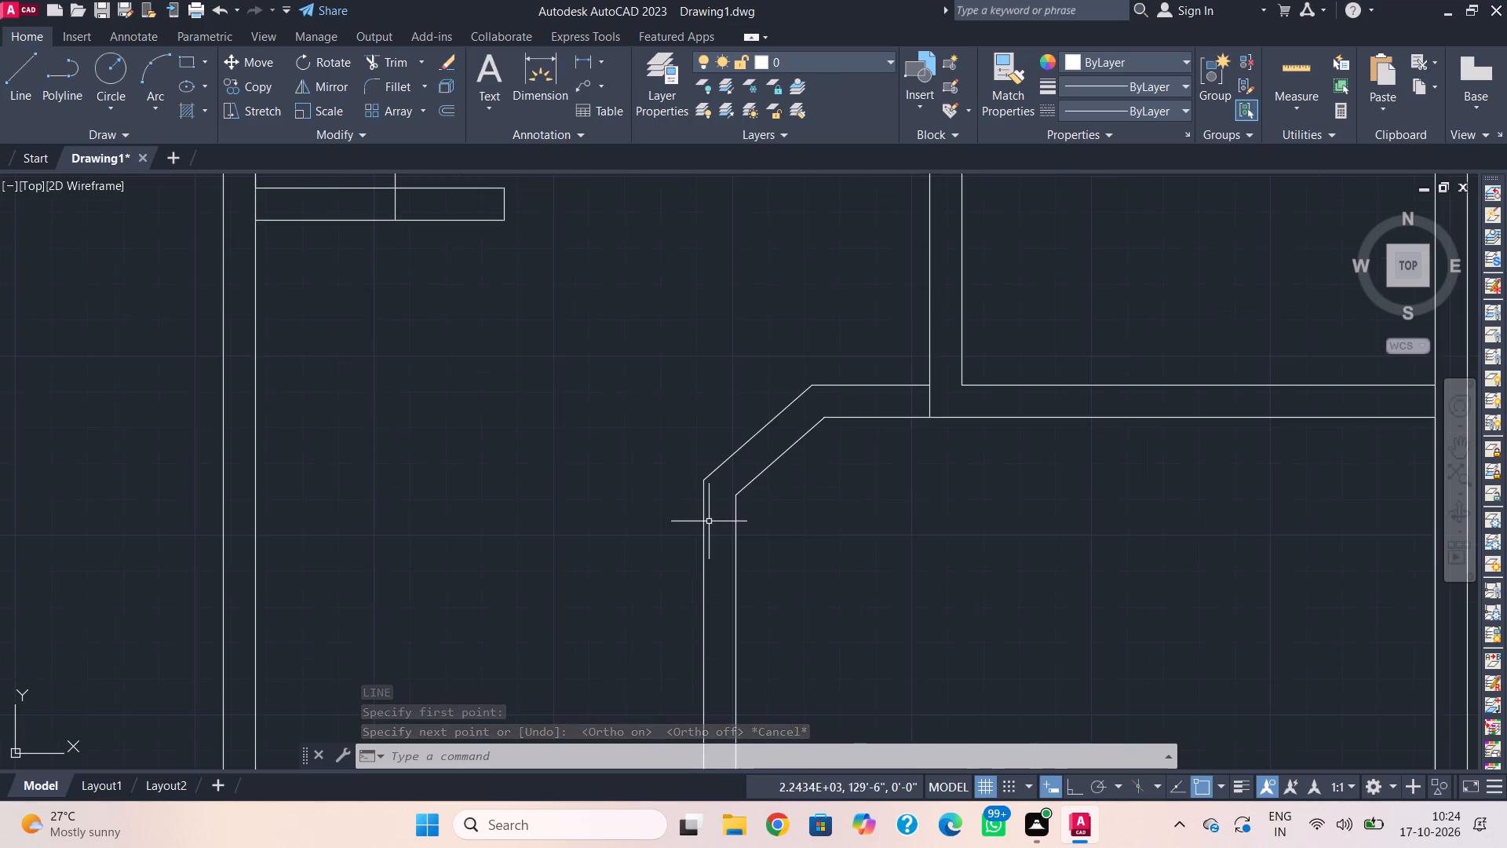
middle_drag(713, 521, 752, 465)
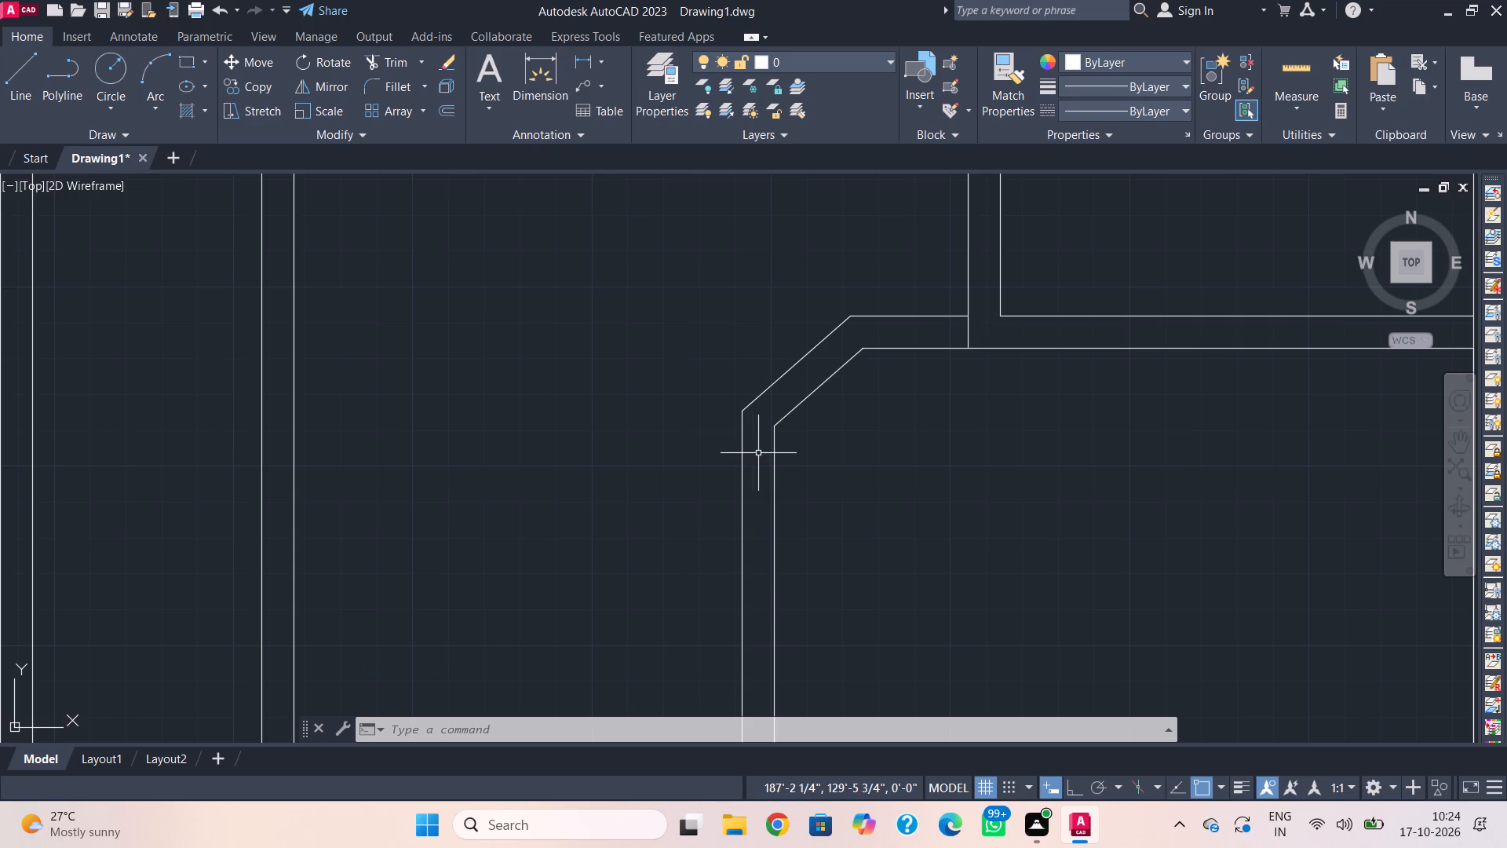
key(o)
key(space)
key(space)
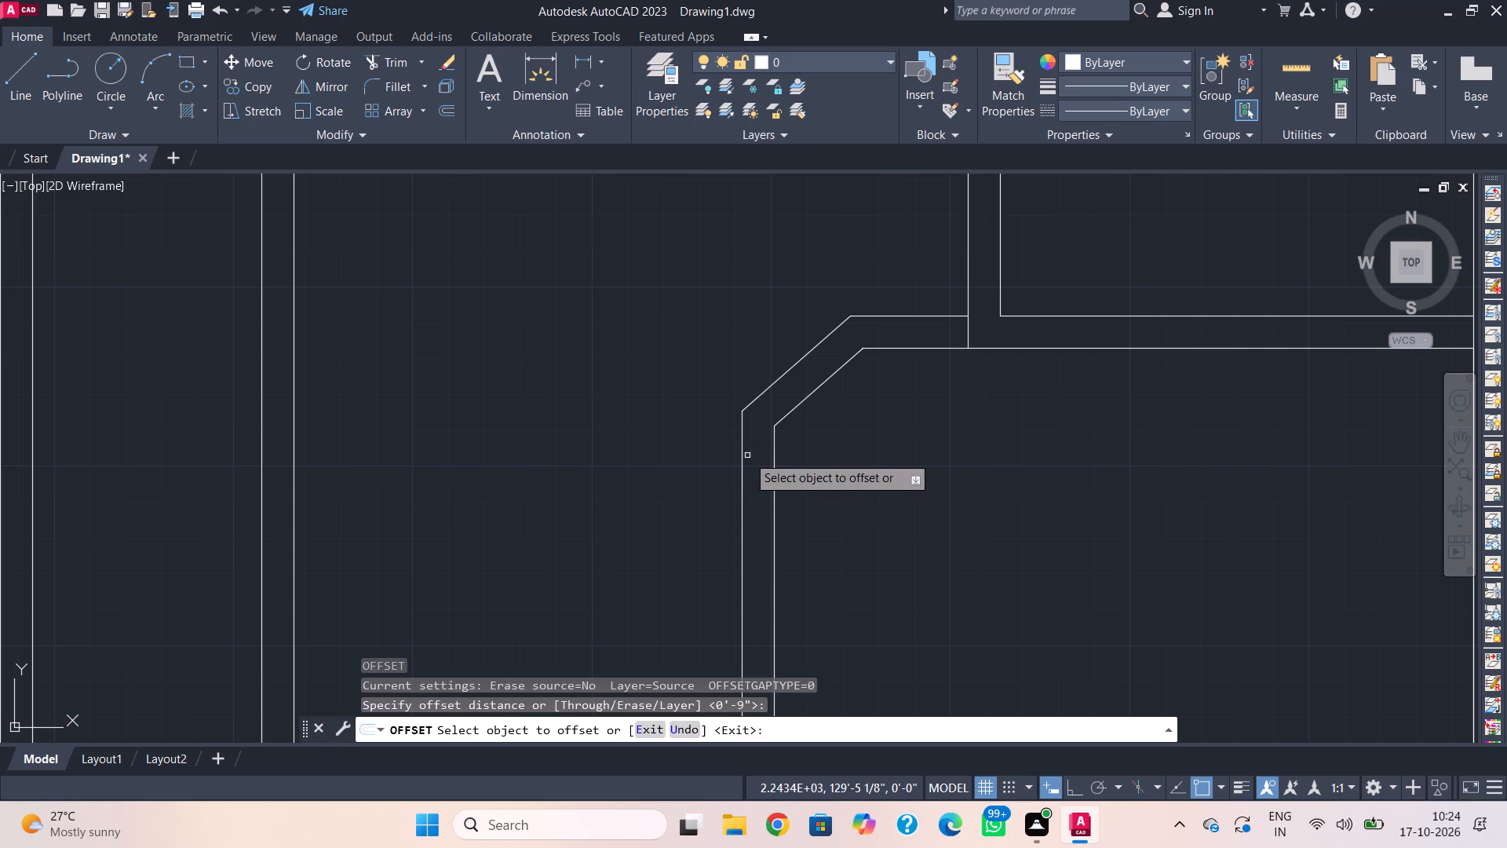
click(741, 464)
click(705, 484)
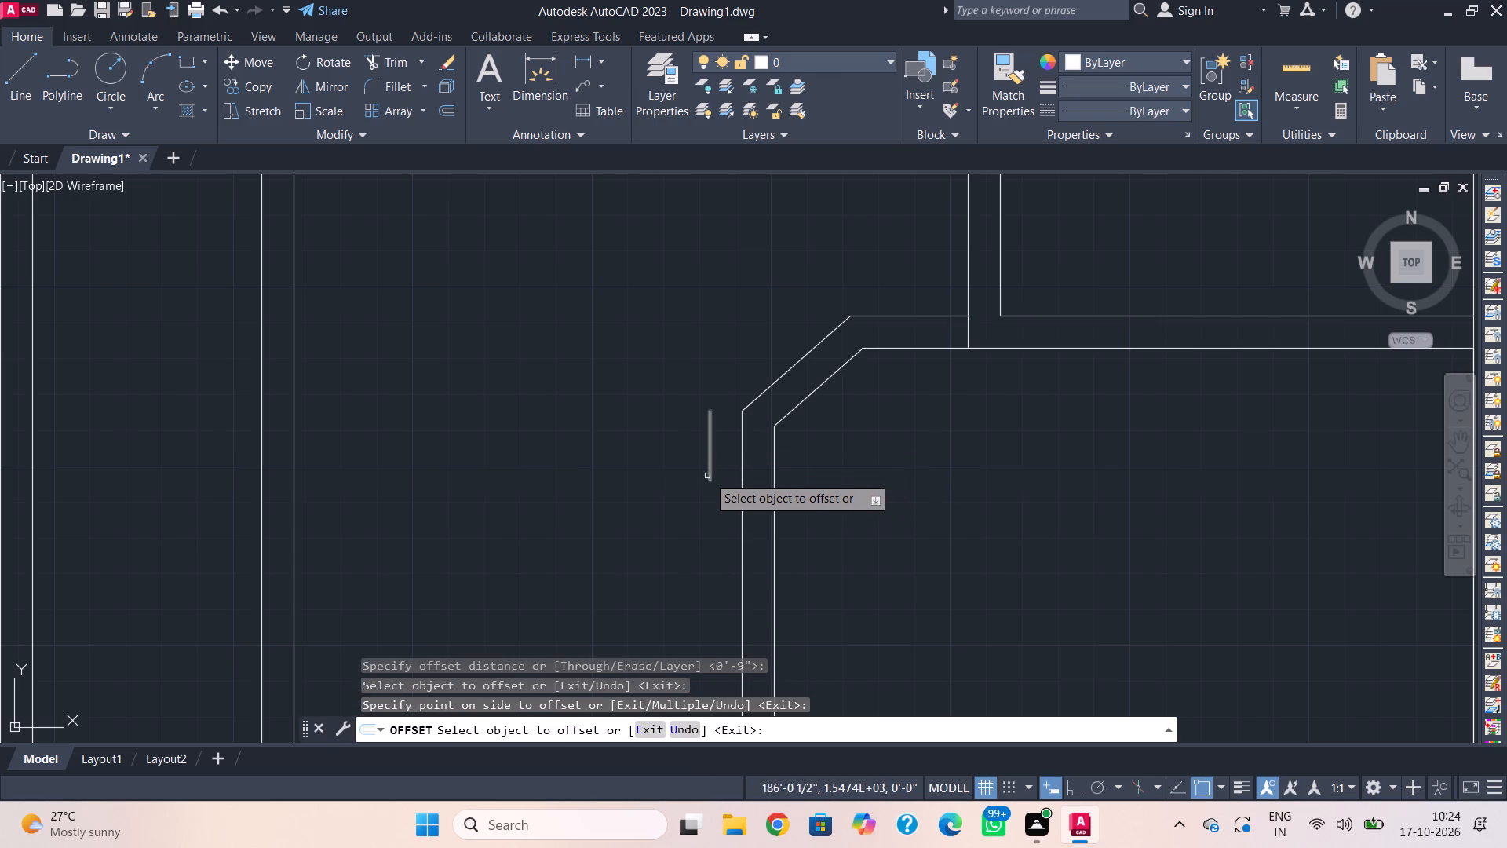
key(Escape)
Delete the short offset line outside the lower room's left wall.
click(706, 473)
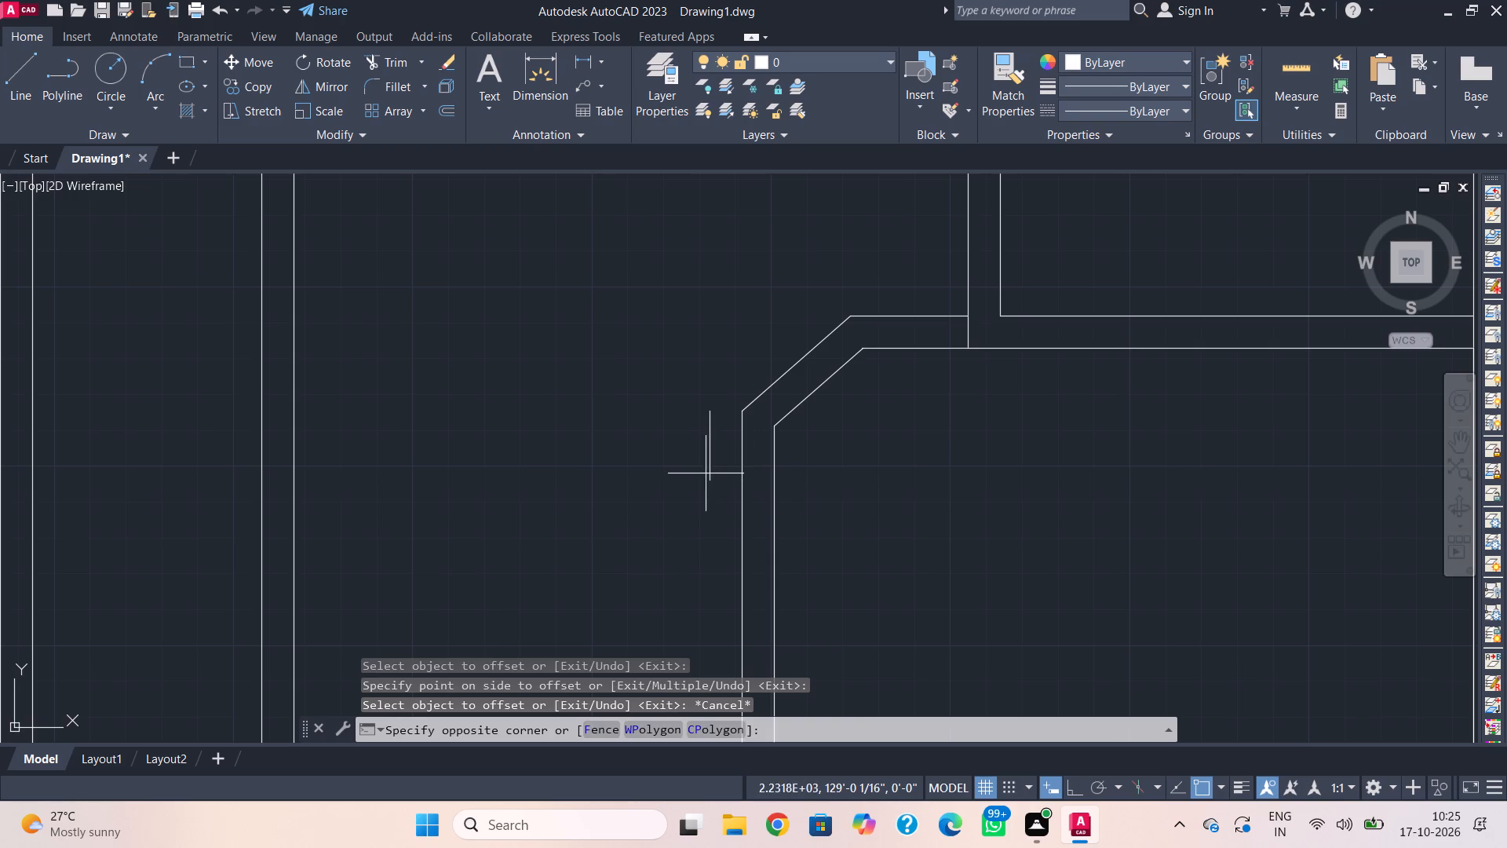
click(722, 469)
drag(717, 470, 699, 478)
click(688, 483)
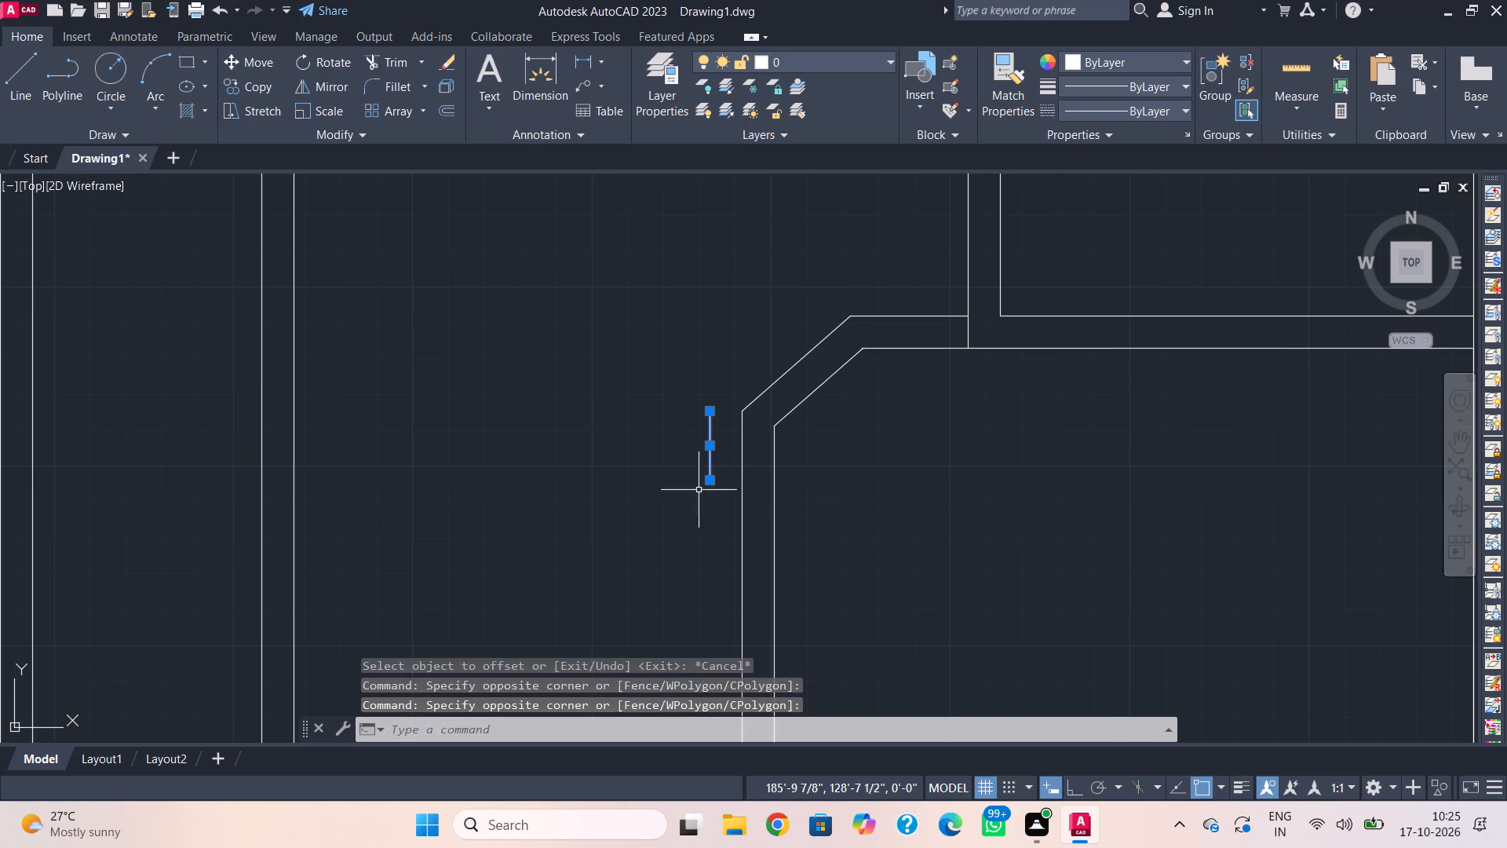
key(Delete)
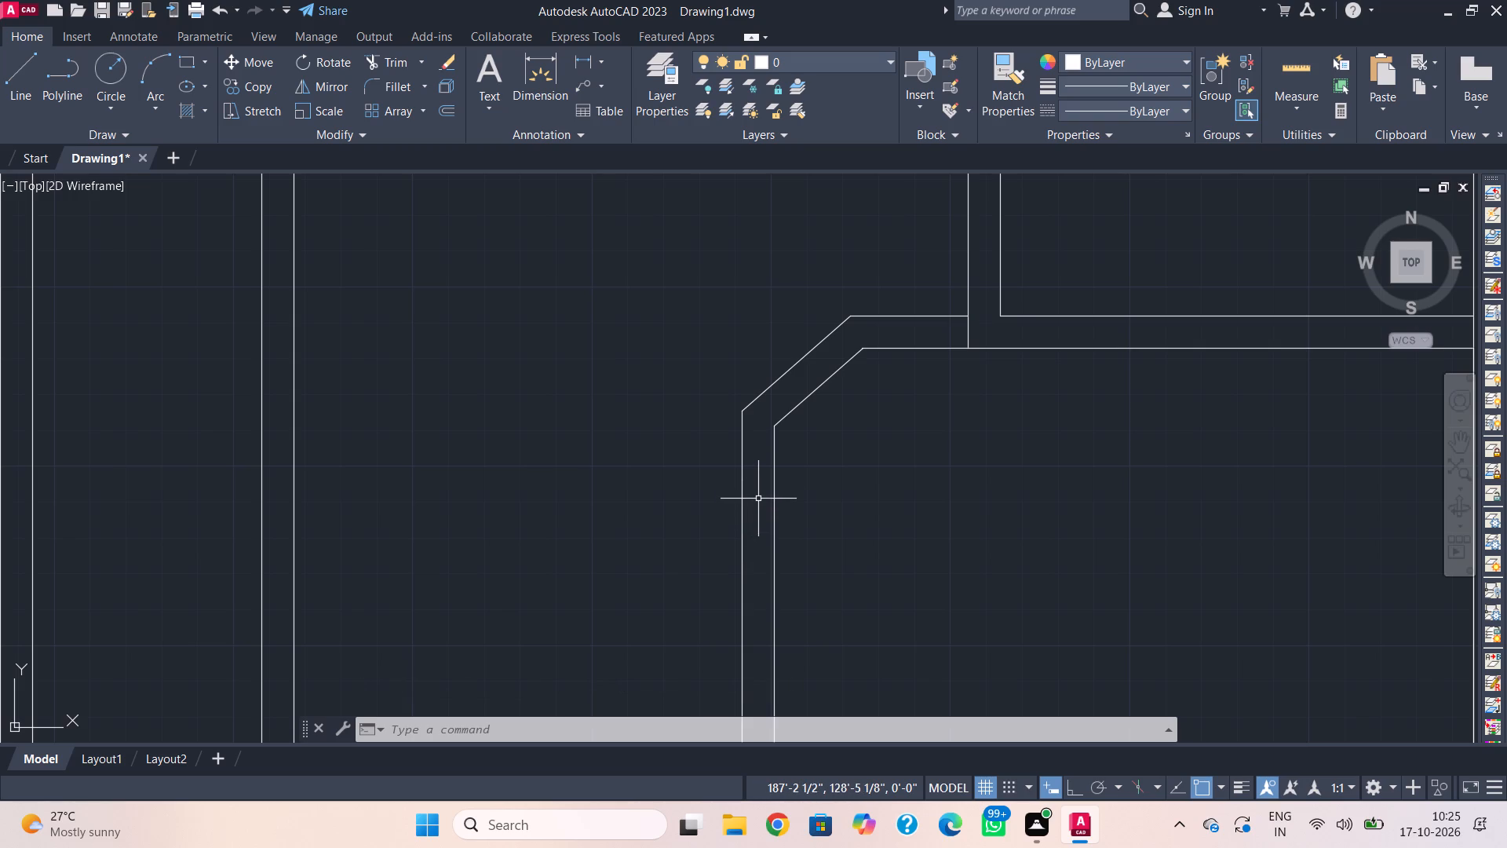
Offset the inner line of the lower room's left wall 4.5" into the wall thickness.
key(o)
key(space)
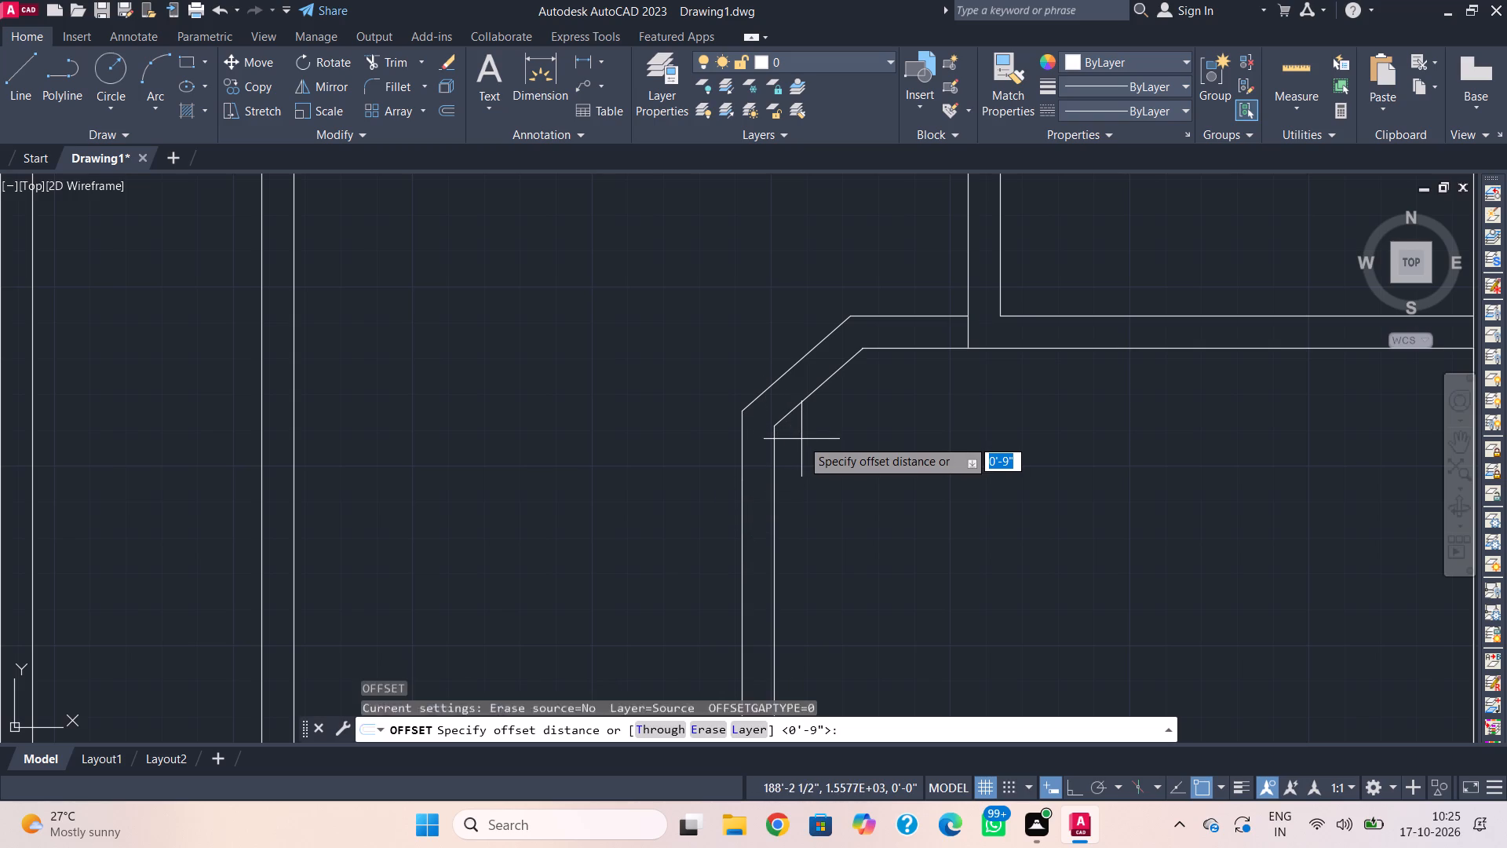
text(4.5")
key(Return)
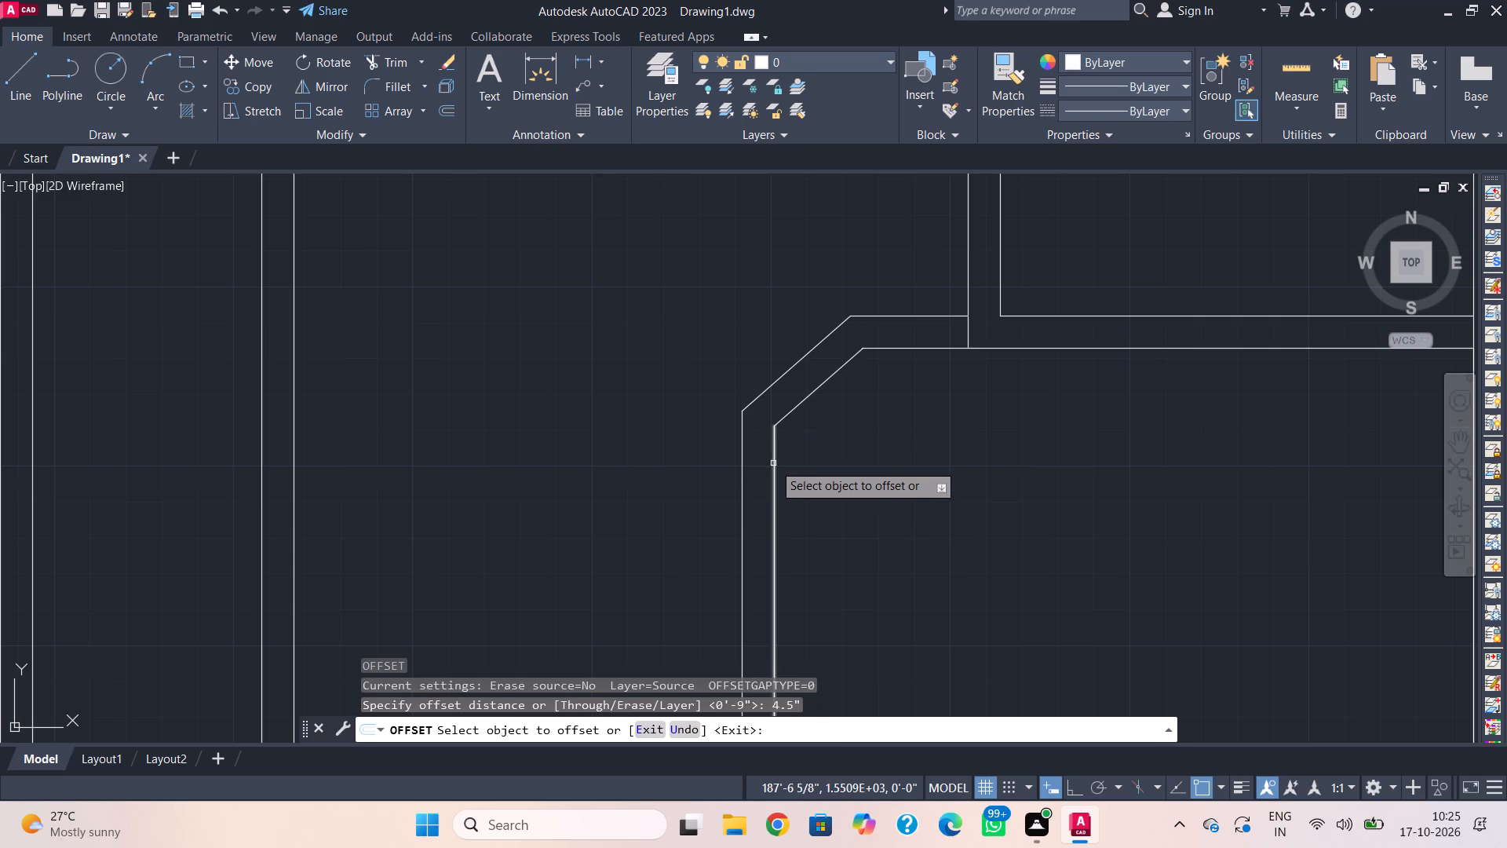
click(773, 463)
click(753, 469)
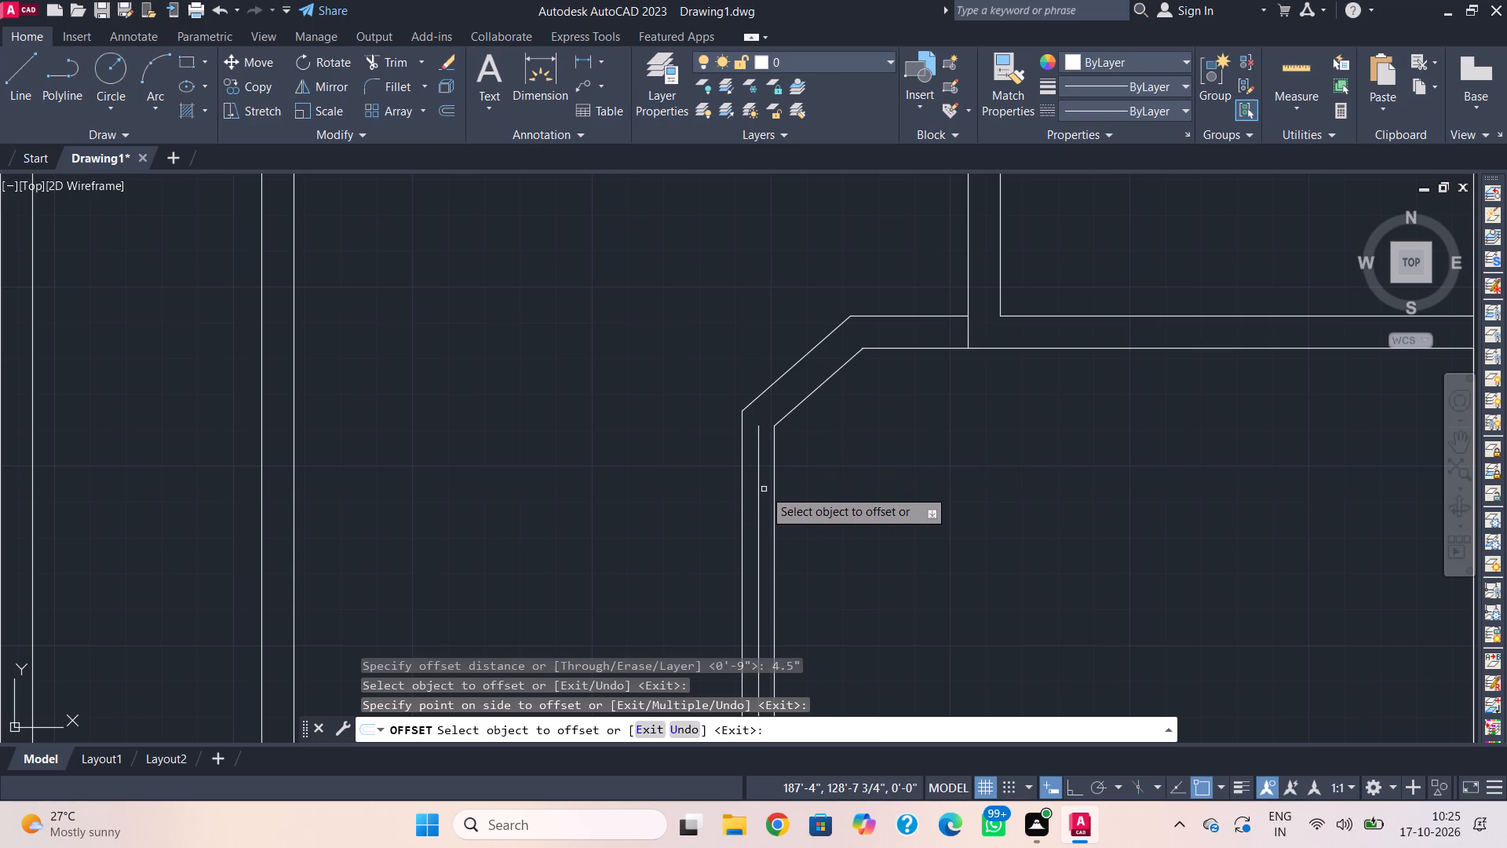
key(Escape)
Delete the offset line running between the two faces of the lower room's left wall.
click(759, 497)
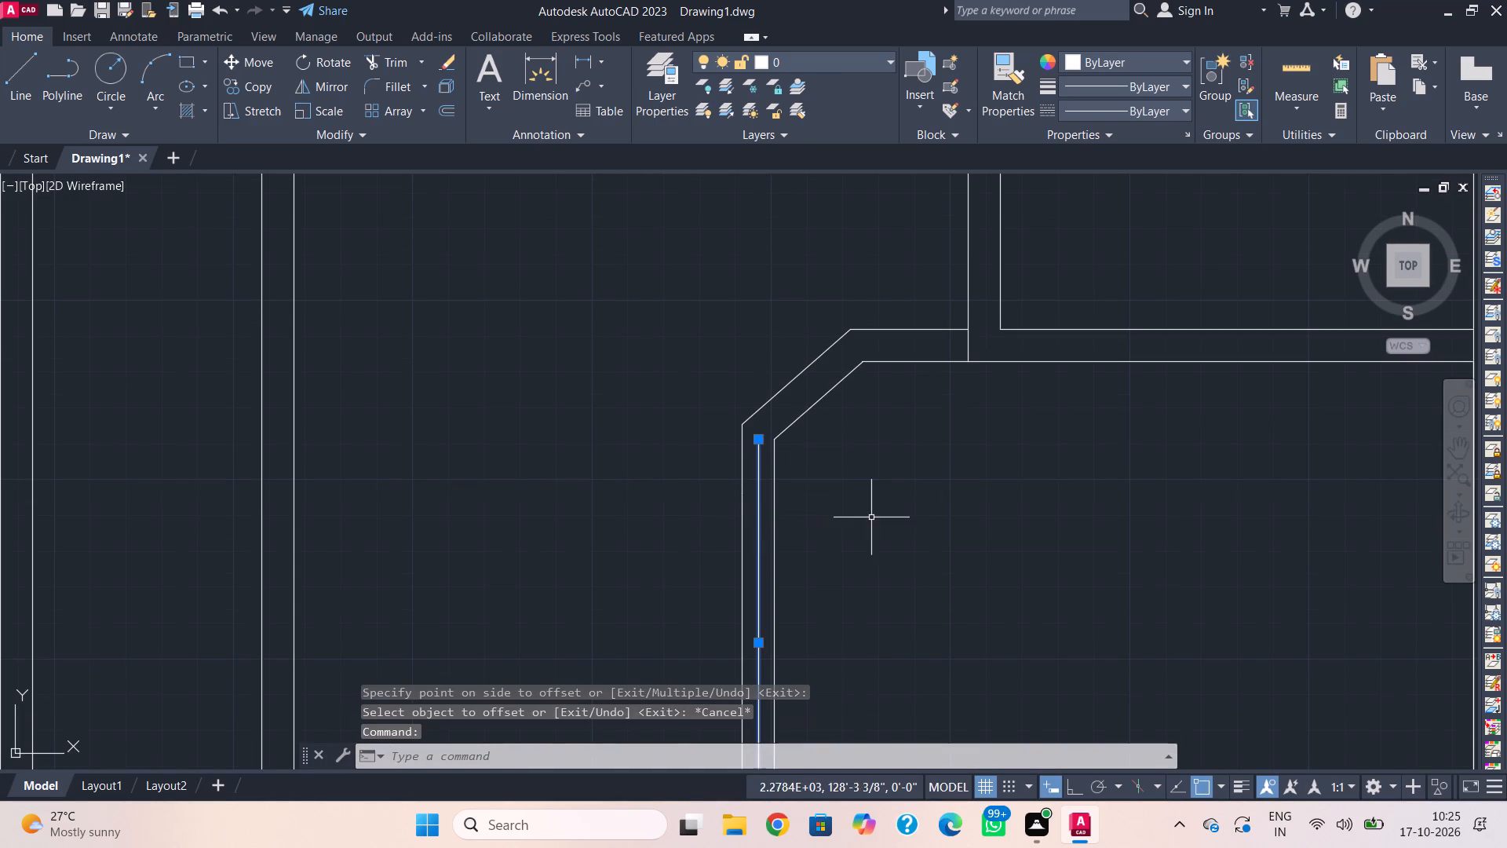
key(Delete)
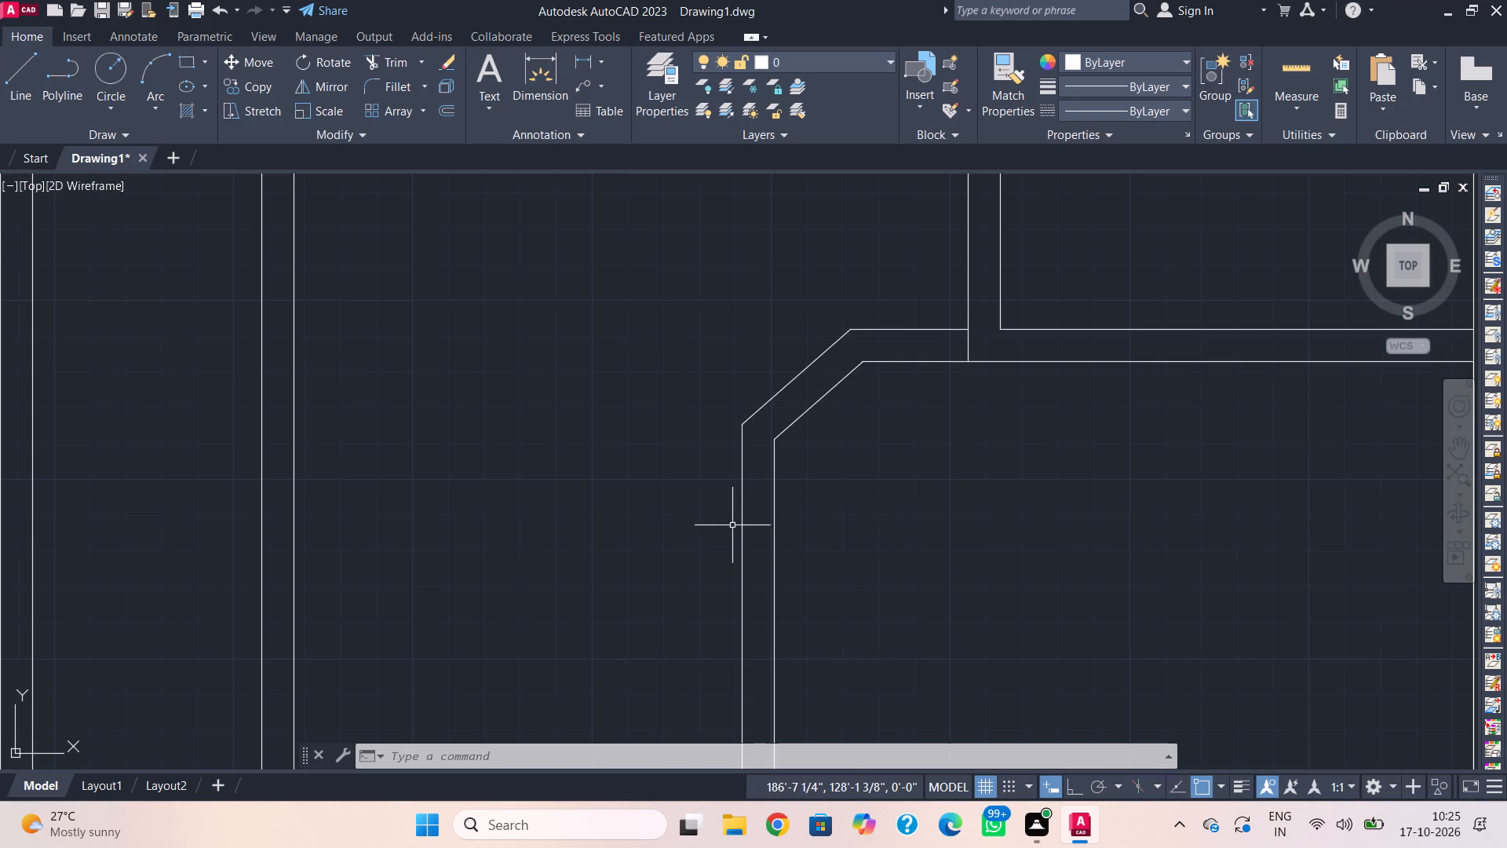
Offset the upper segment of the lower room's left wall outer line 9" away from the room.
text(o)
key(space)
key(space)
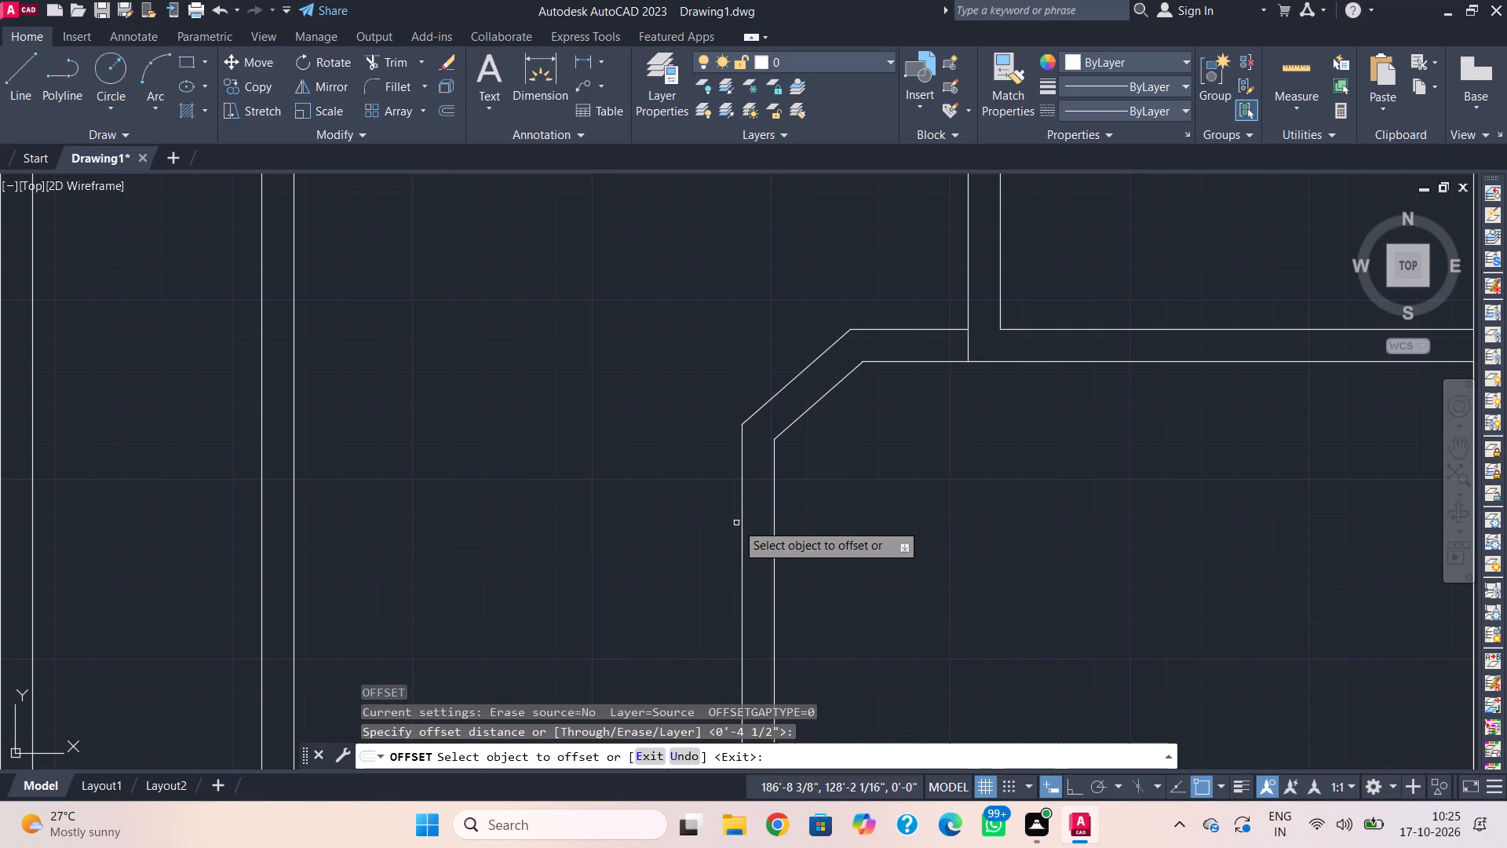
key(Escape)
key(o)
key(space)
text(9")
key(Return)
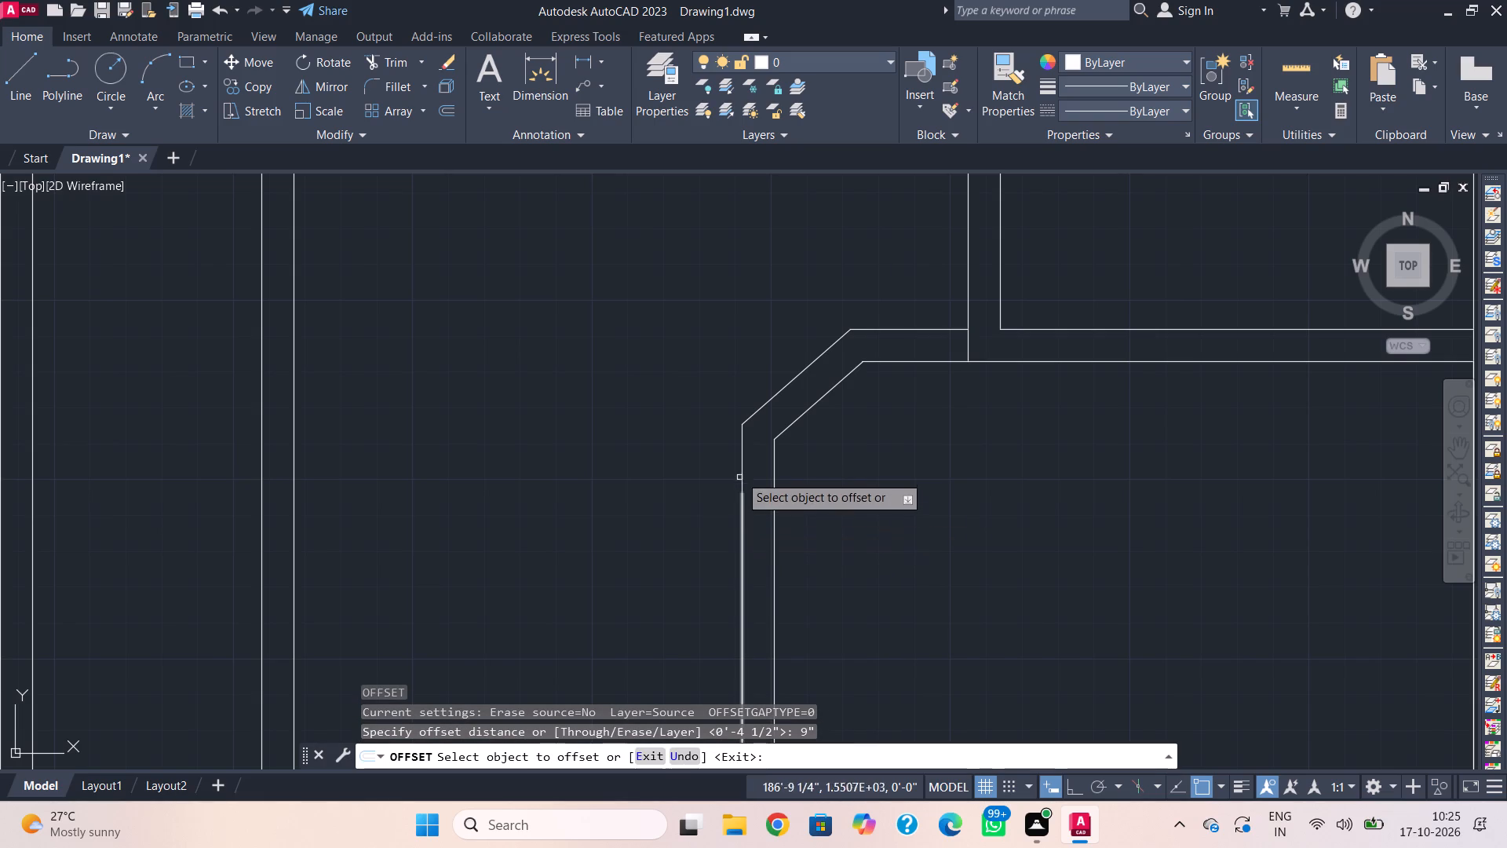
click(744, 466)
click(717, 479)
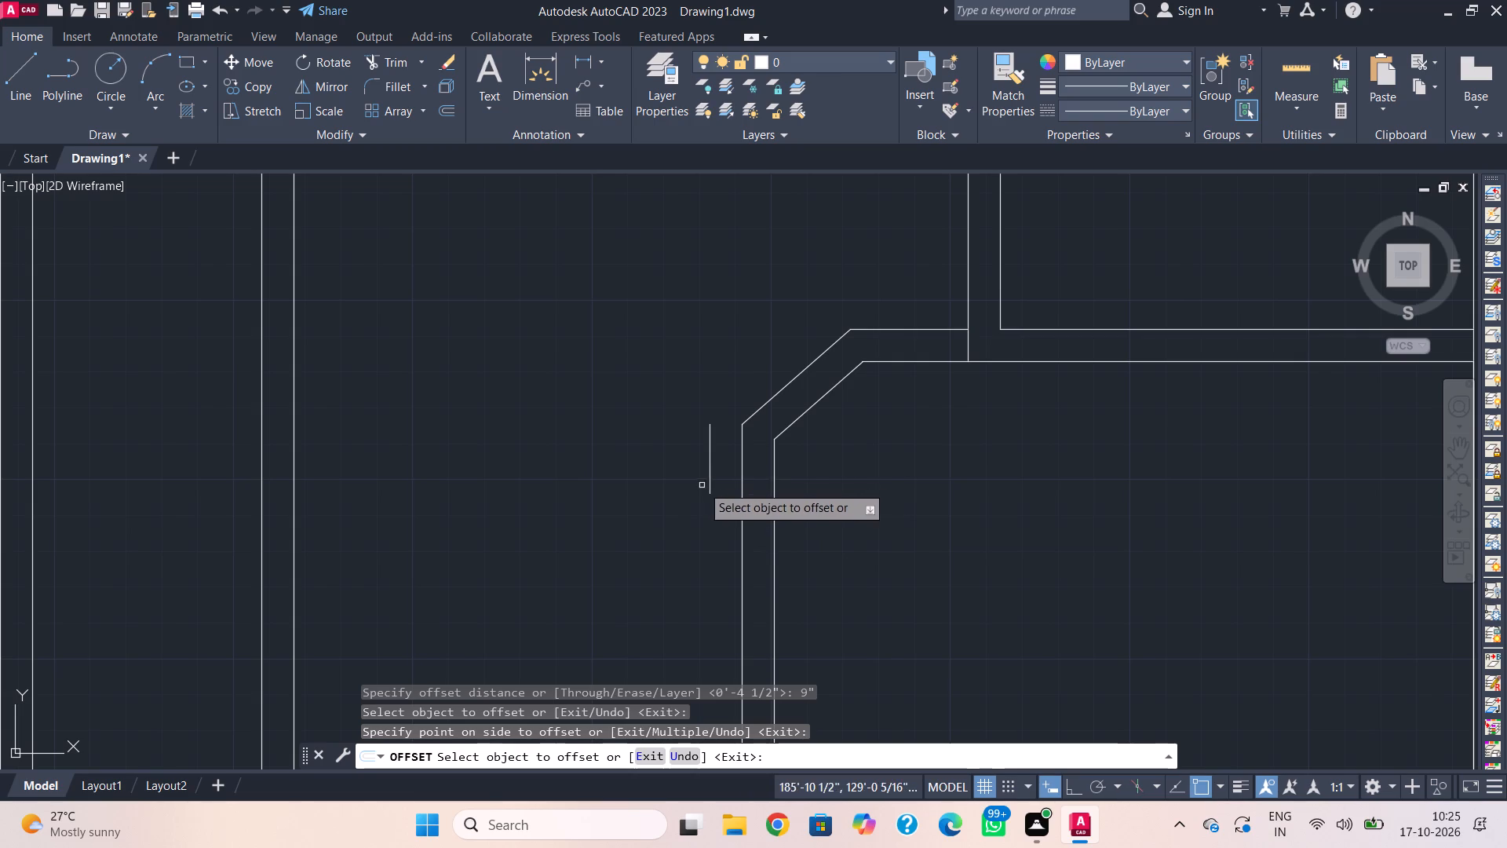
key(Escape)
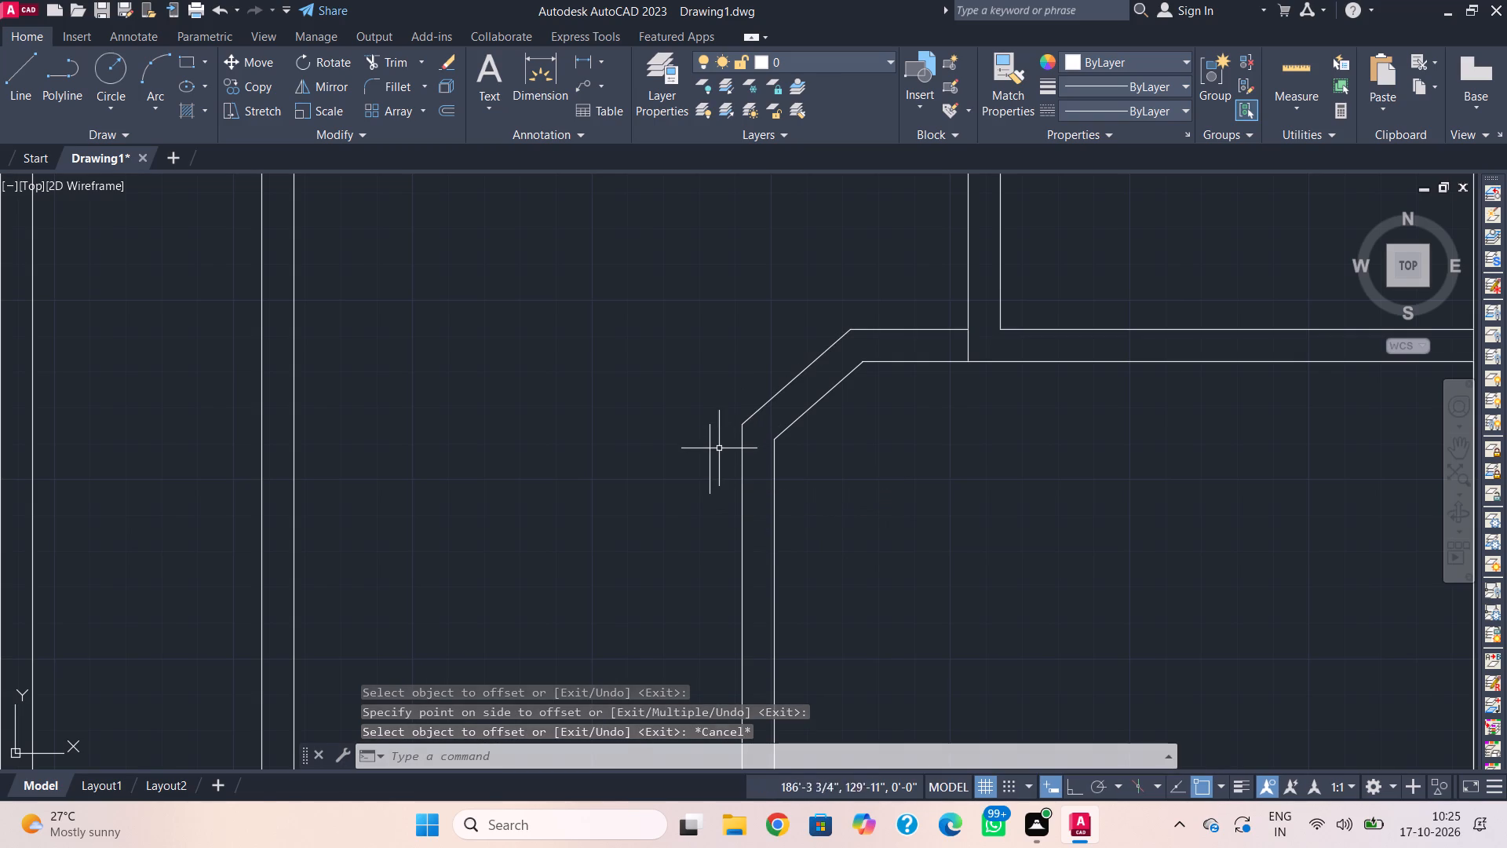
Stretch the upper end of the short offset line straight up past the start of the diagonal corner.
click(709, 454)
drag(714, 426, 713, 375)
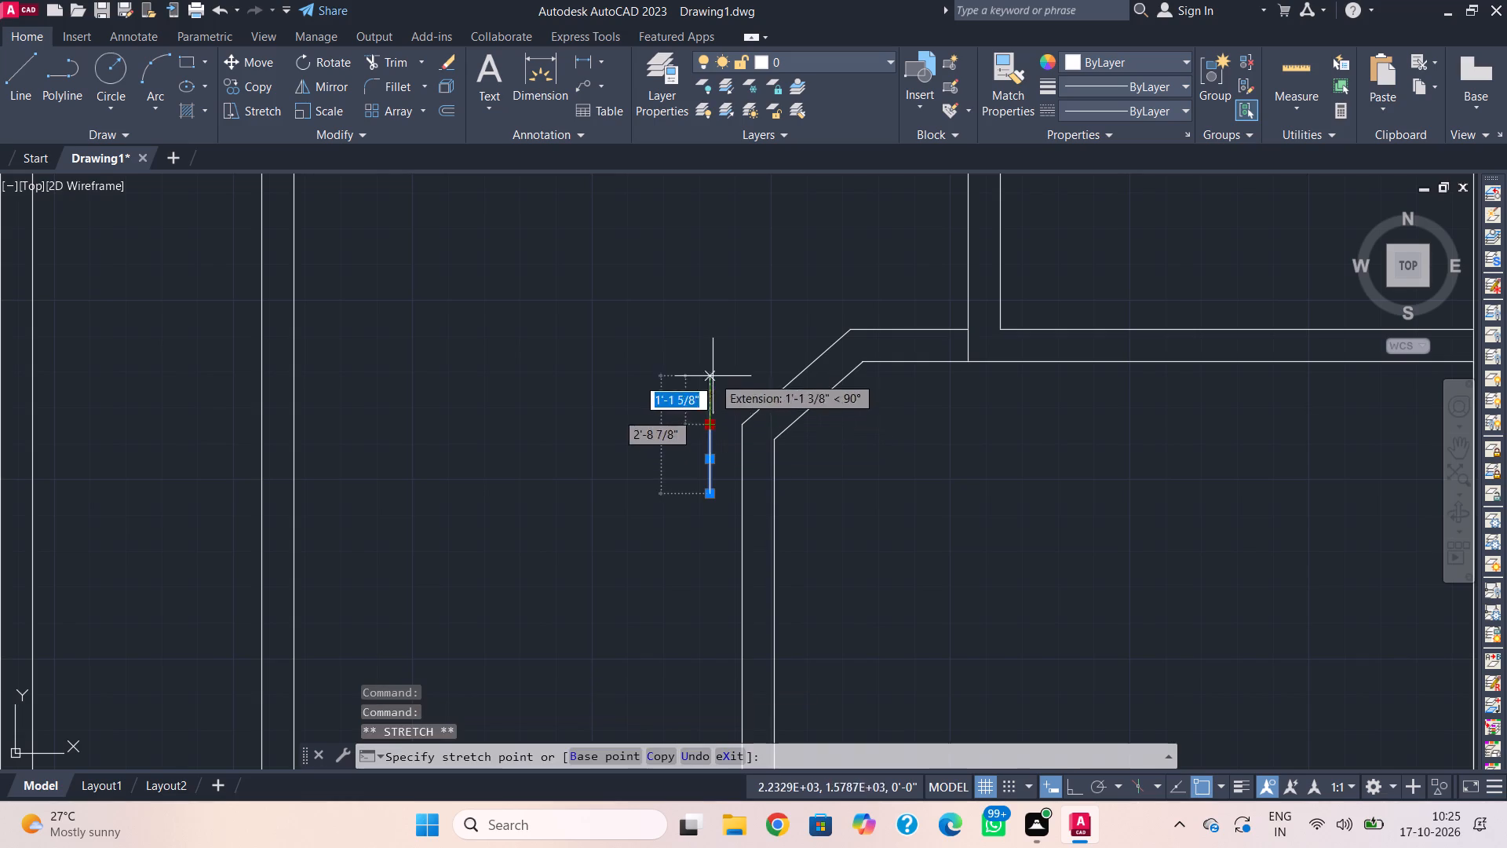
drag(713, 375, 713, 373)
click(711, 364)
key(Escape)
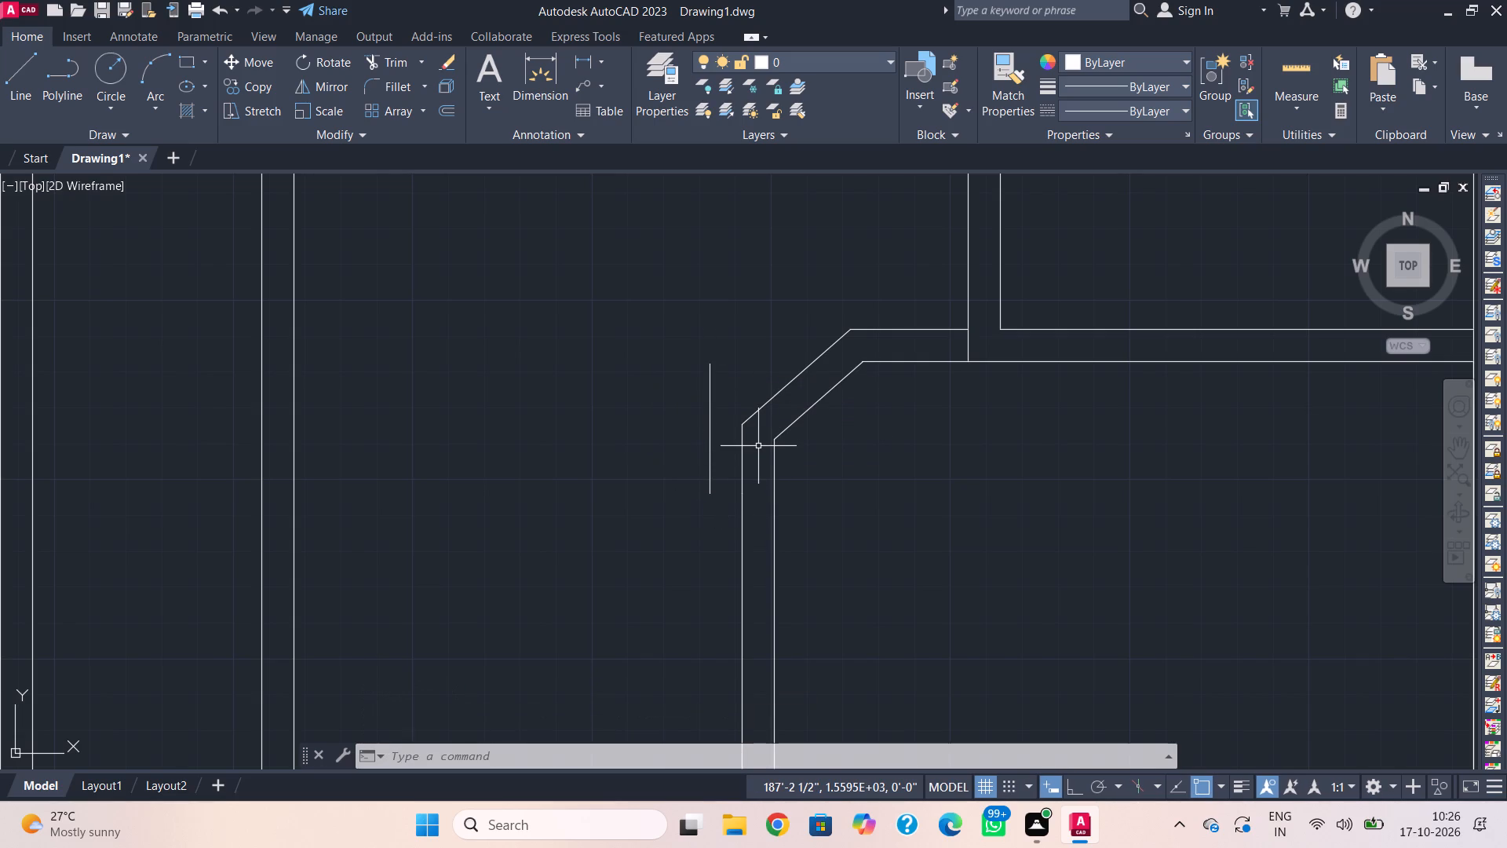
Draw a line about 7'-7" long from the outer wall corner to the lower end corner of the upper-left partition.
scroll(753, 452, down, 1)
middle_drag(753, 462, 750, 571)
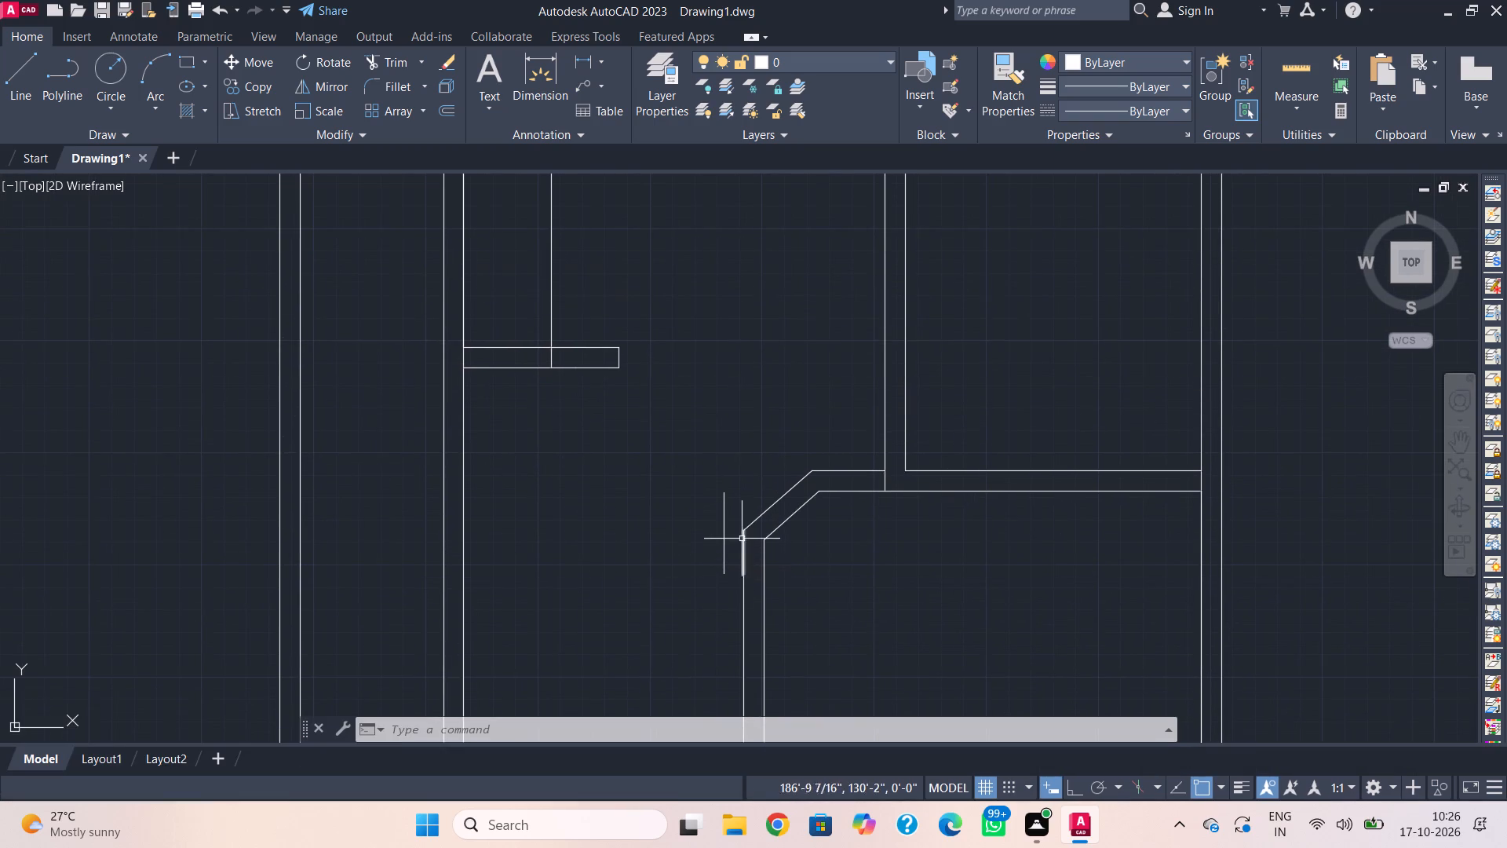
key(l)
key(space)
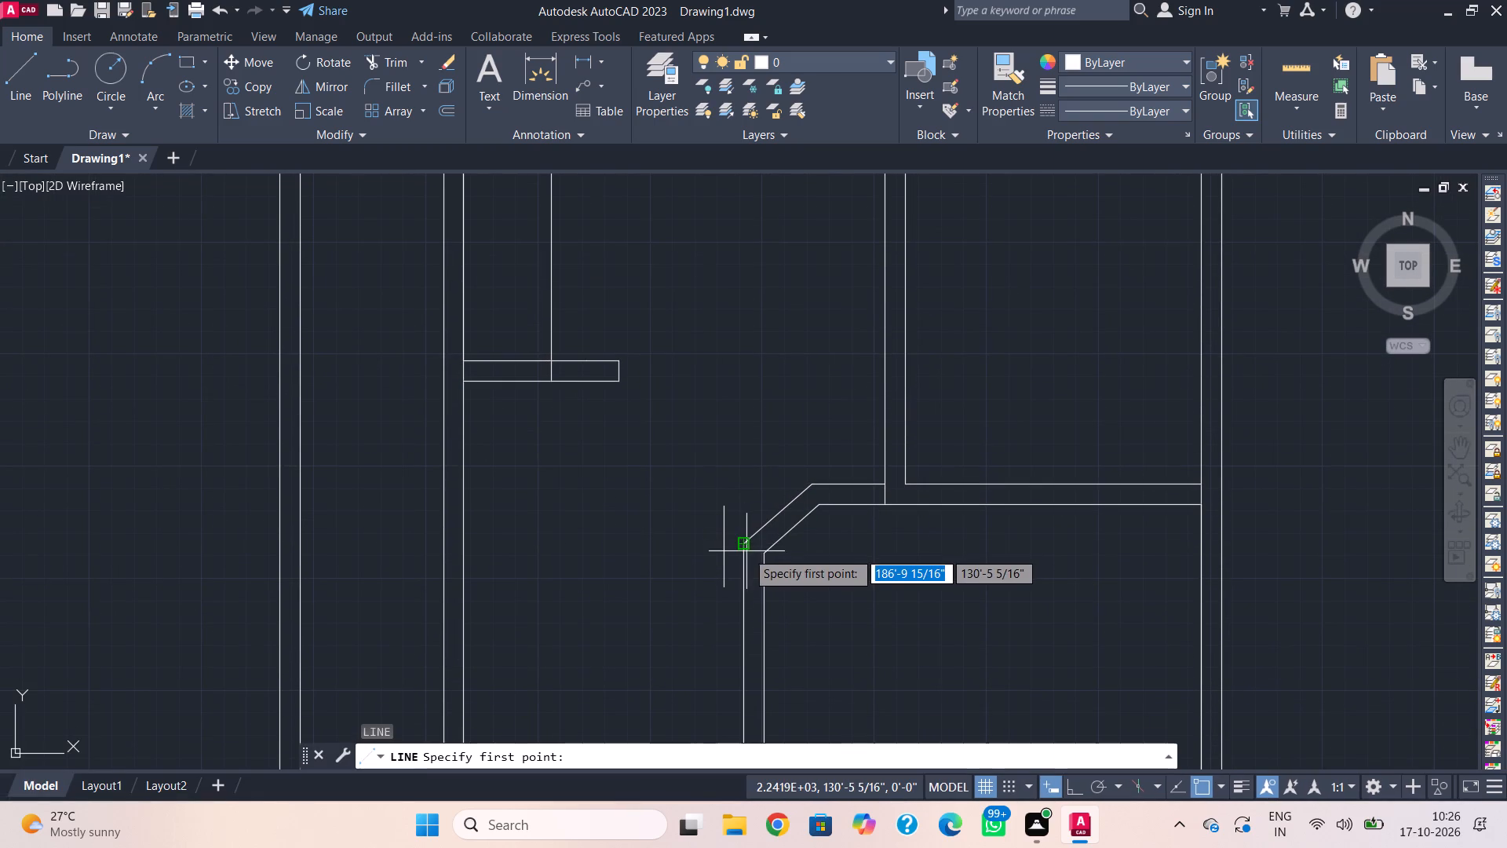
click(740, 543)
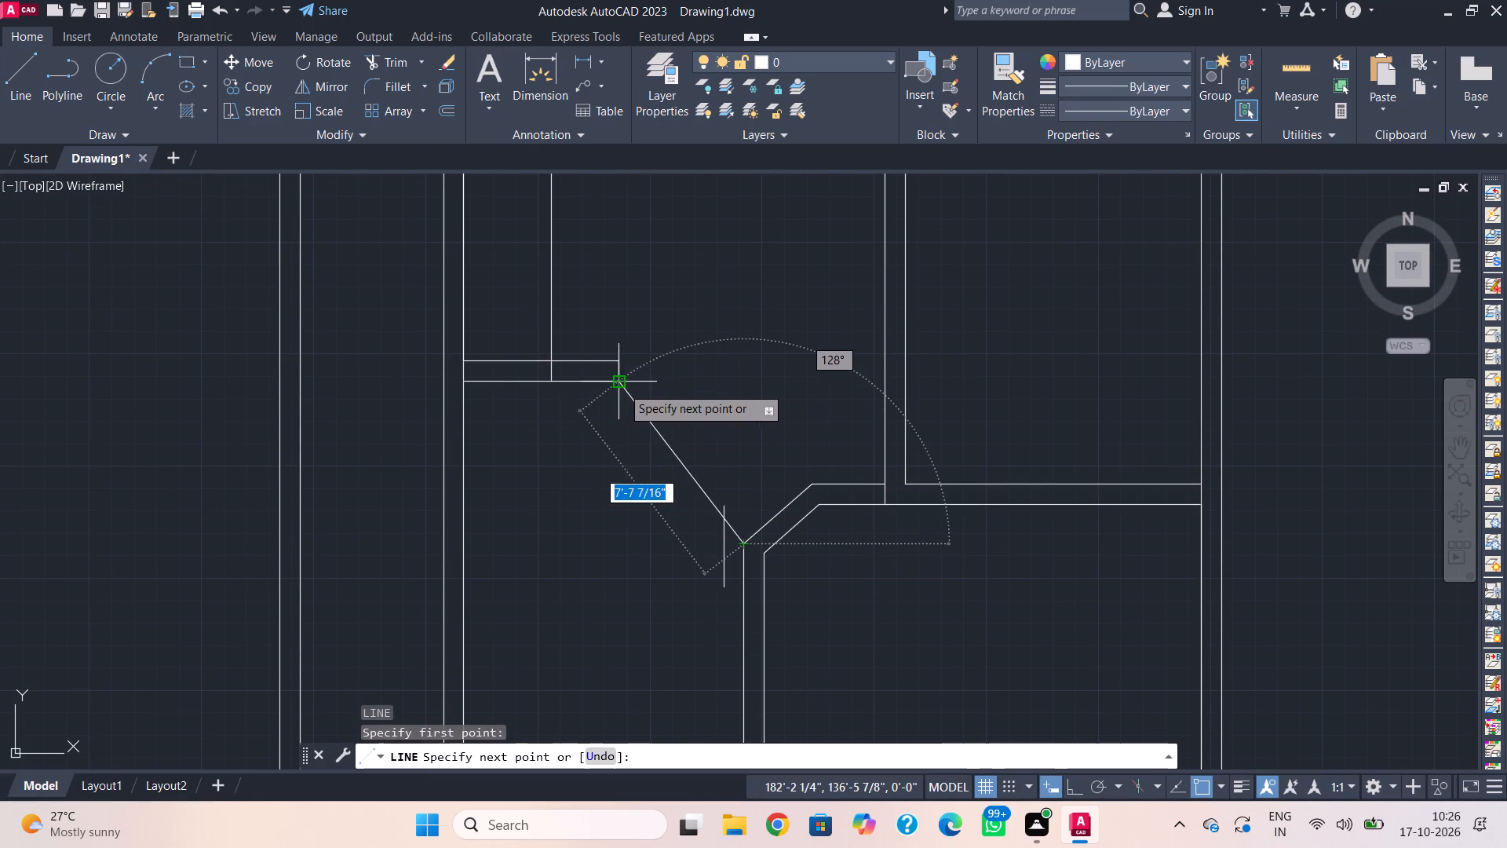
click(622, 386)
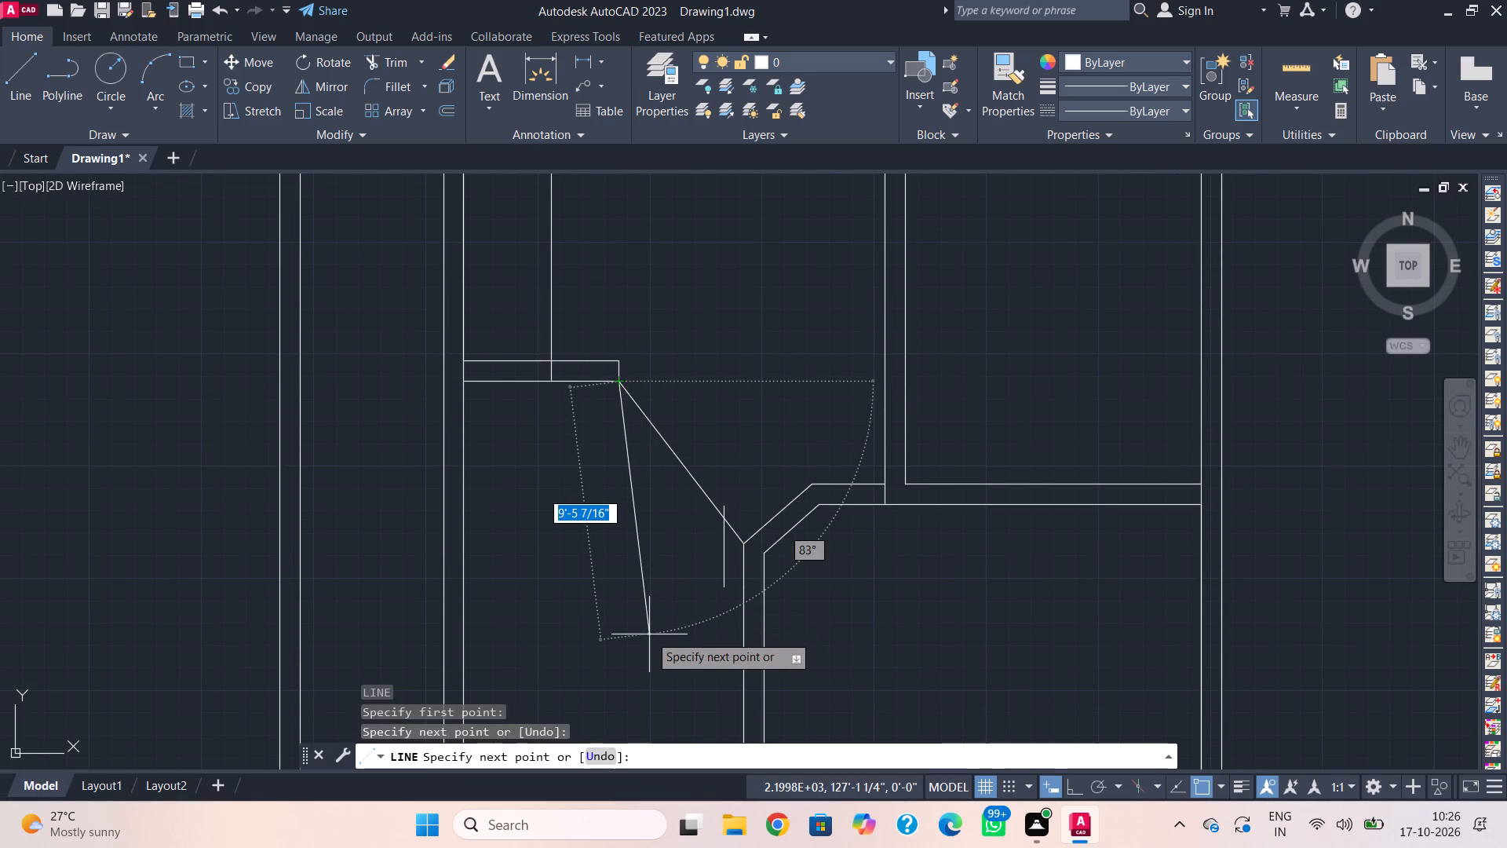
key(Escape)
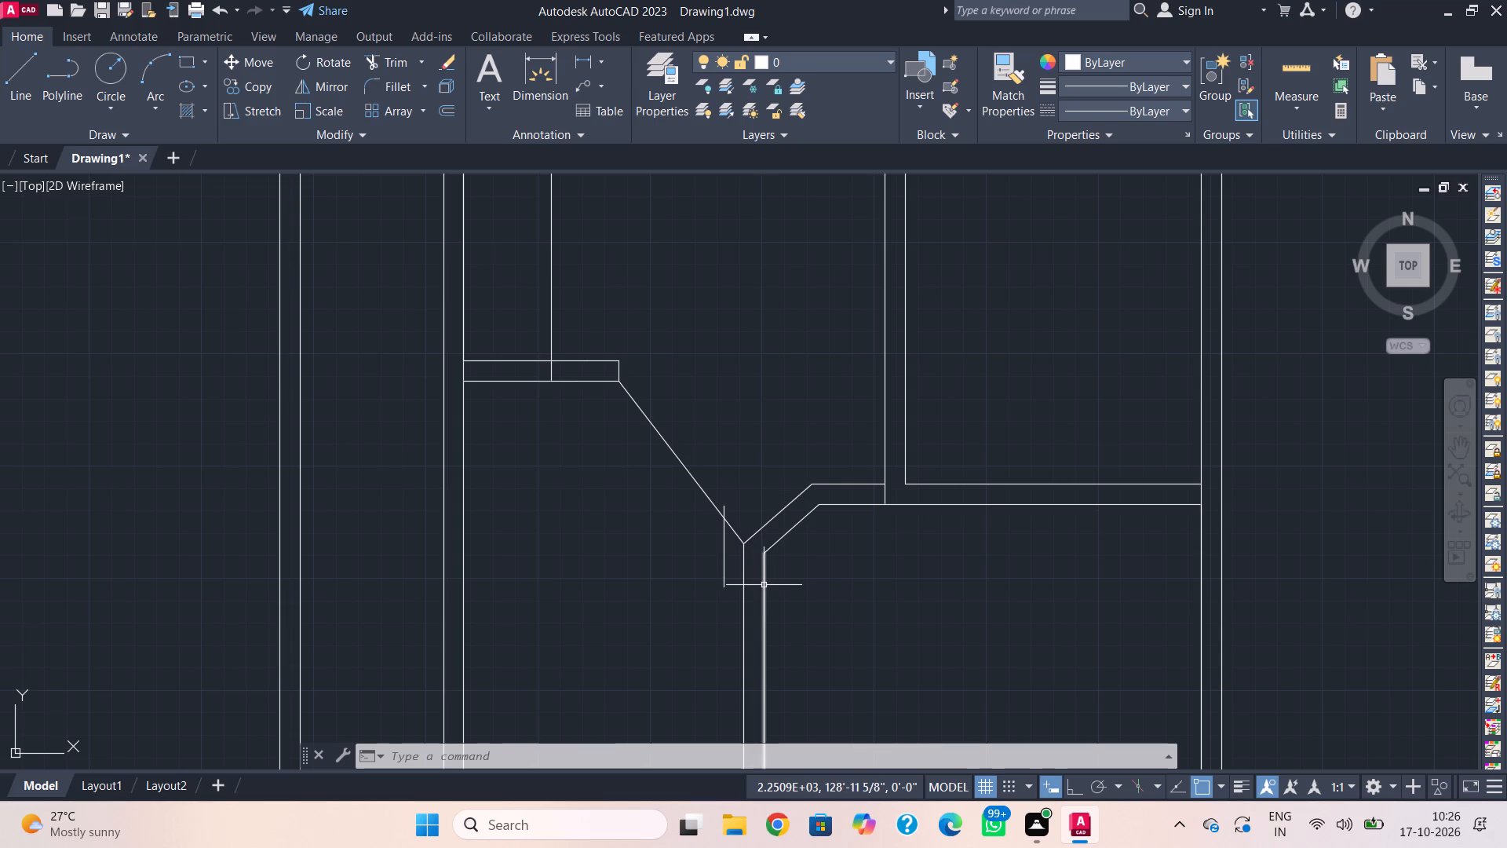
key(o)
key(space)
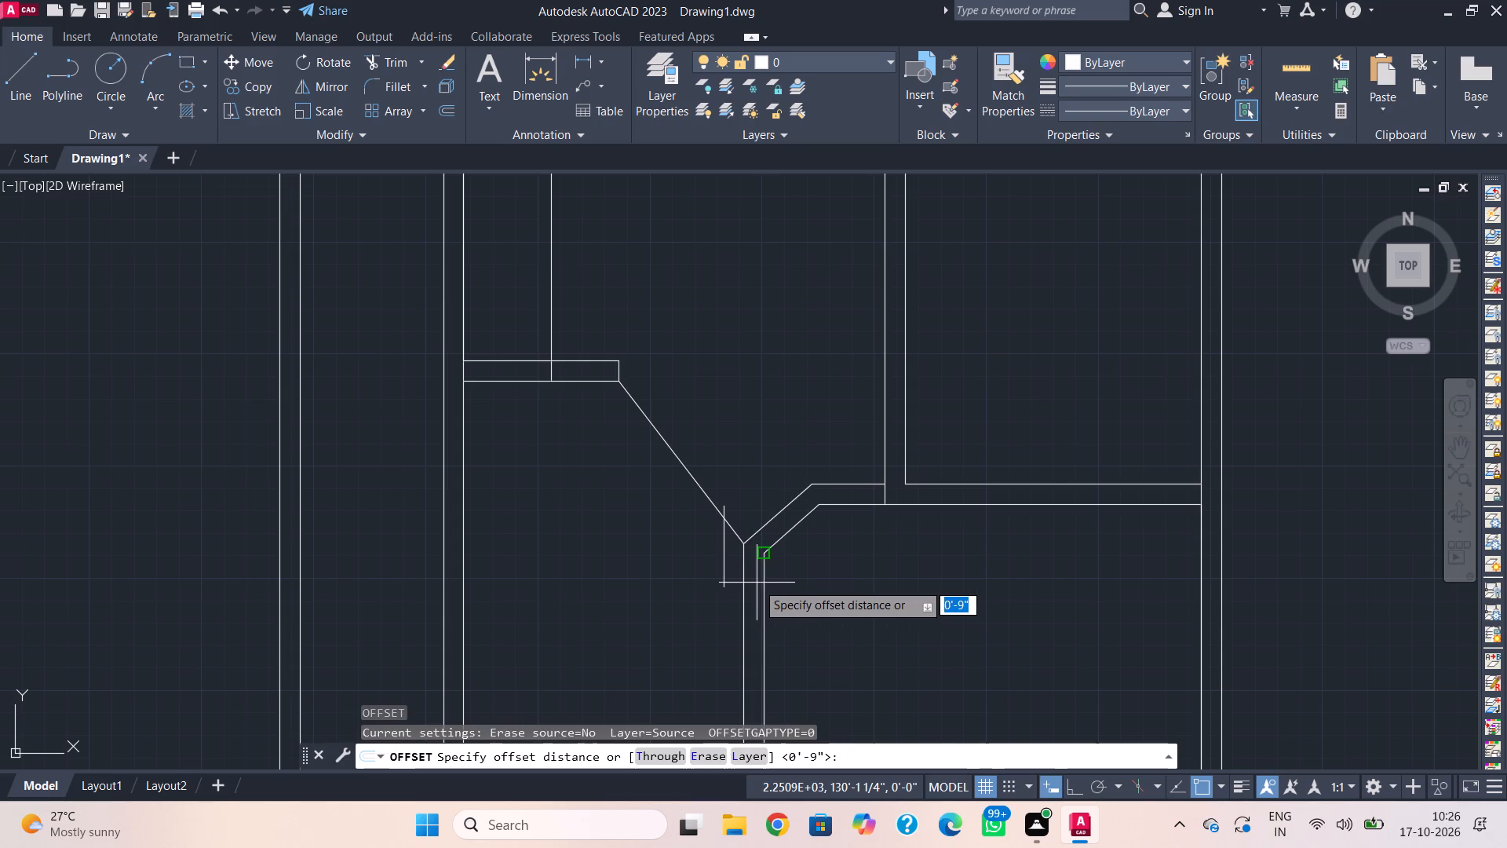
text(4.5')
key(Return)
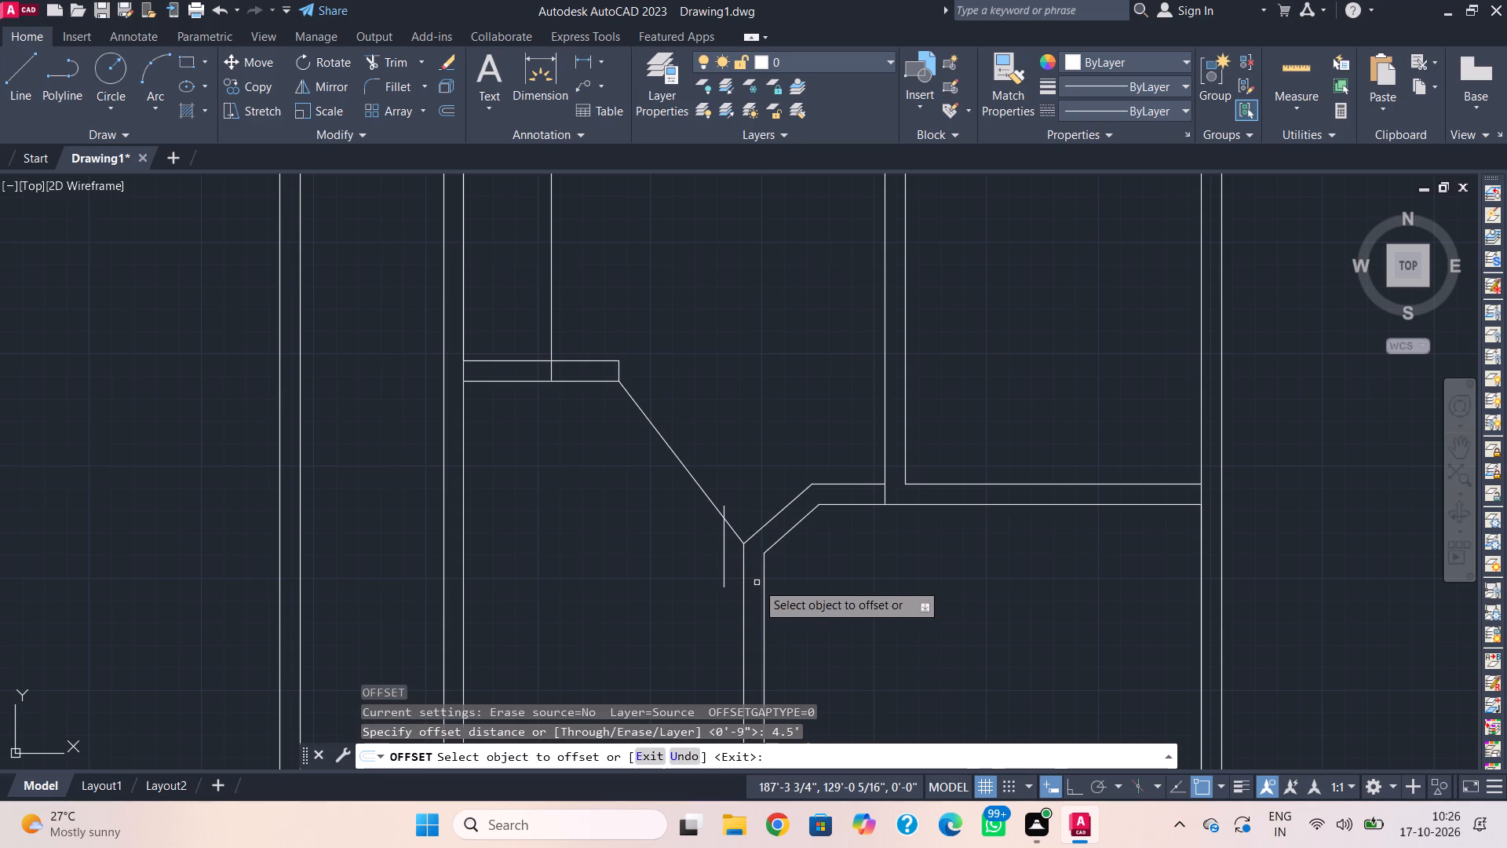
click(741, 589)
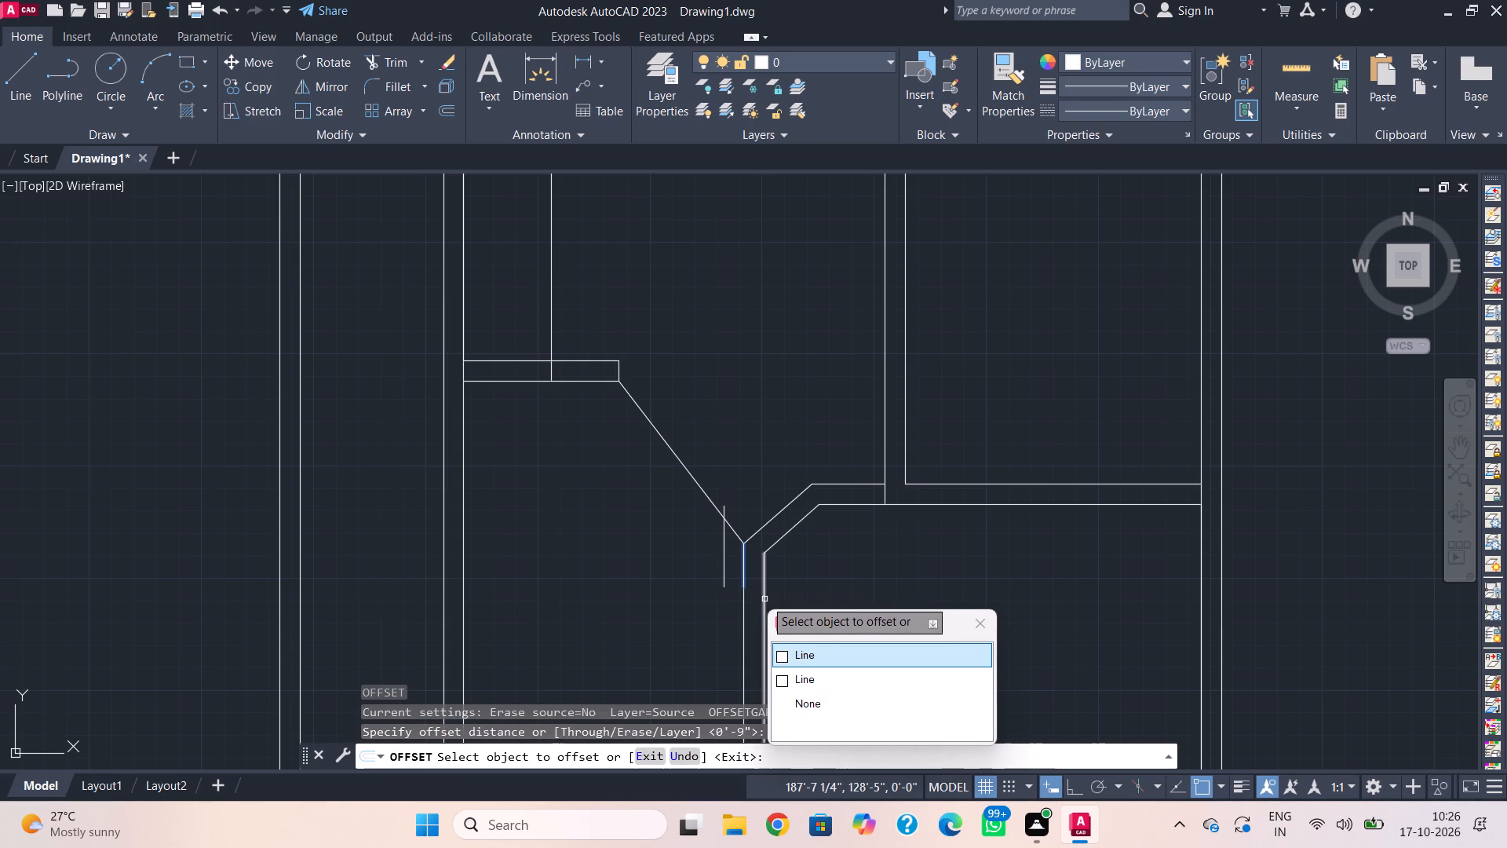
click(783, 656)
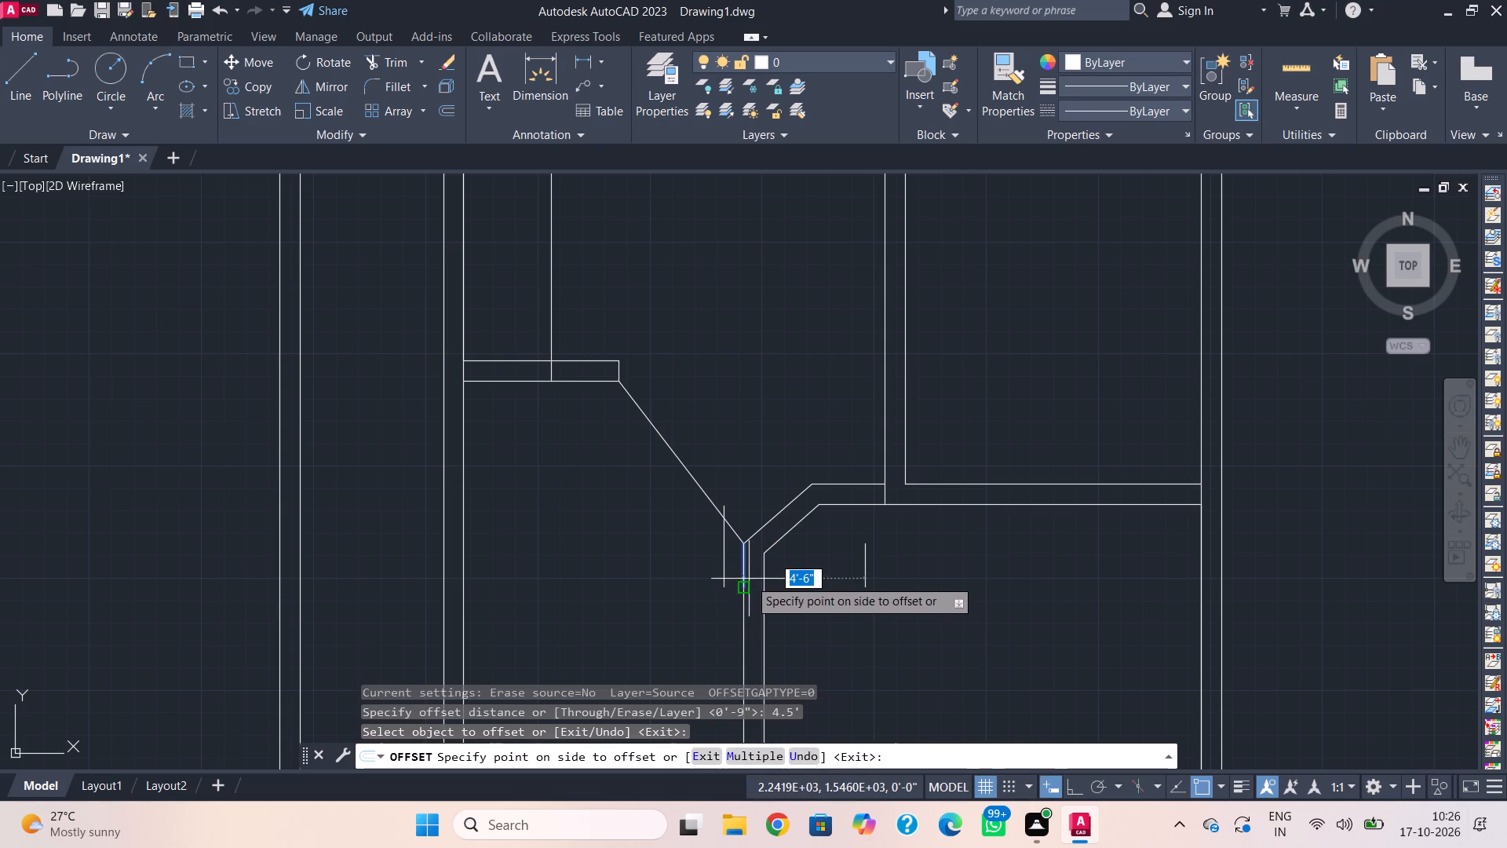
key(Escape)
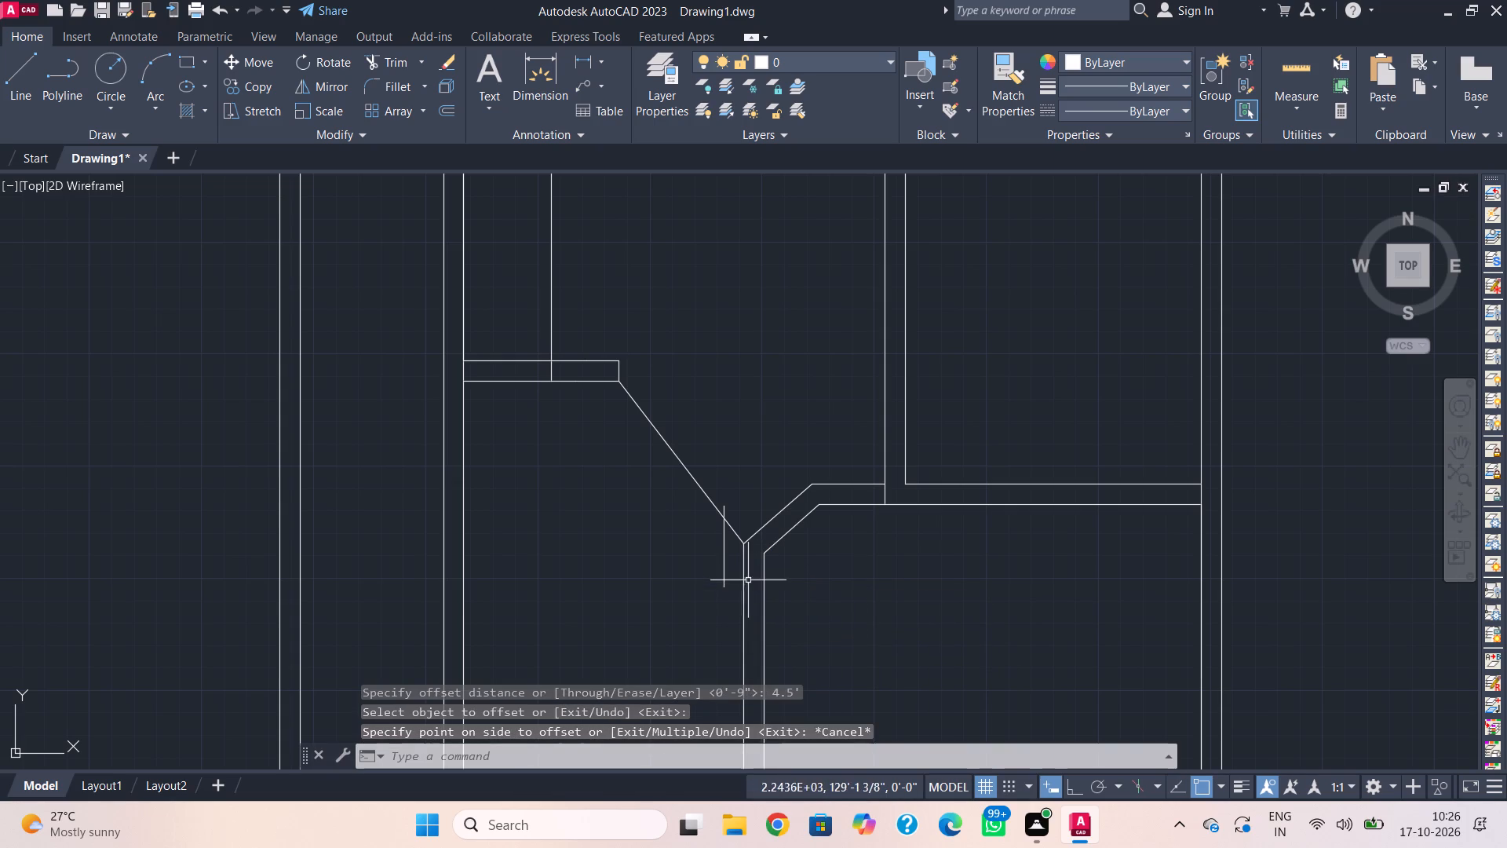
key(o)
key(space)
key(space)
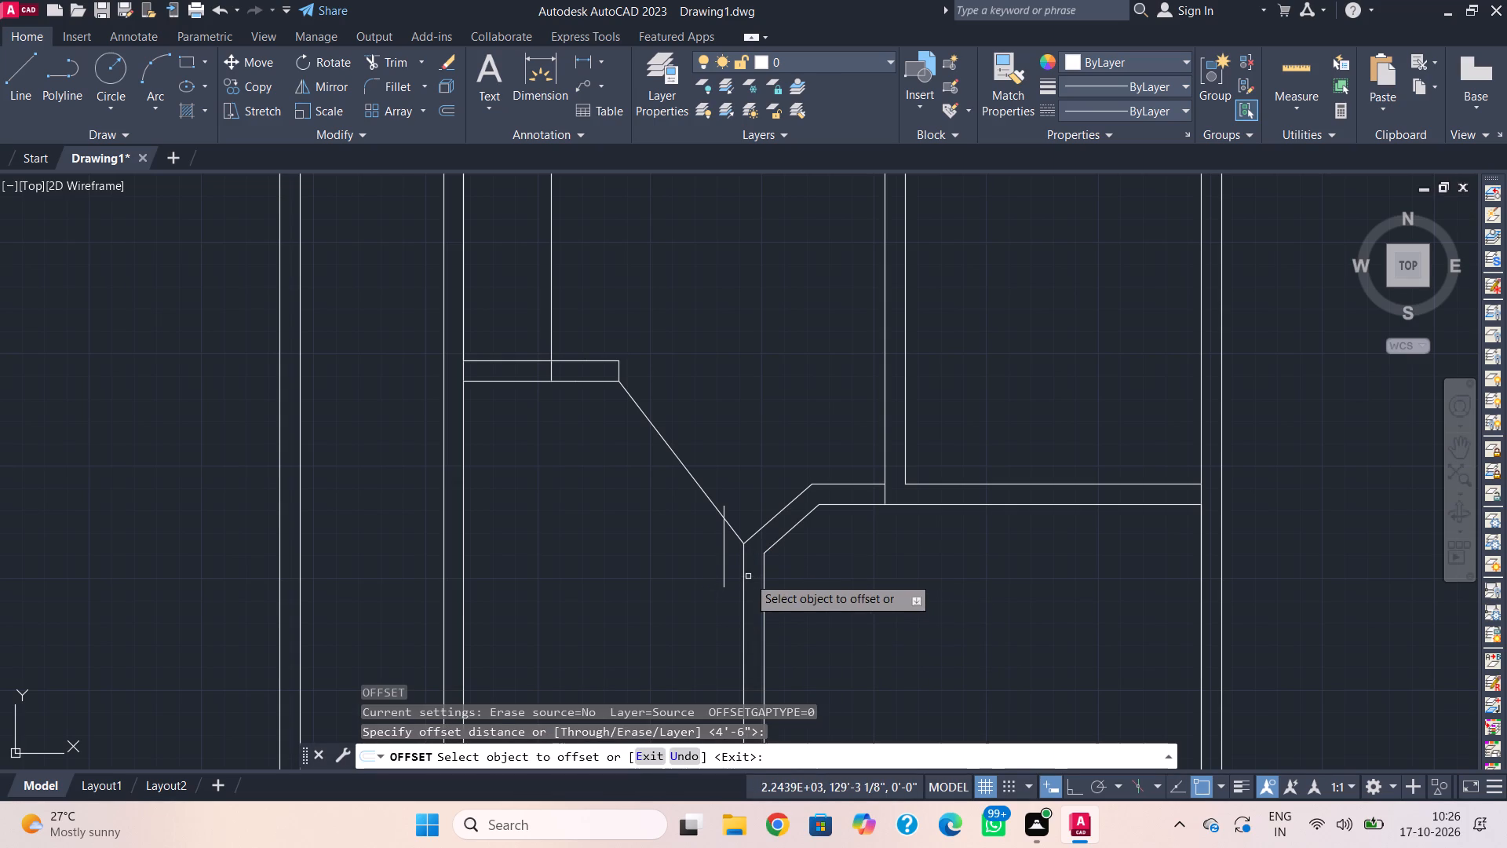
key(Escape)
Offset the upper segment of the lower room's left wall outer line 4.5" into the wall thickness.
text(o)
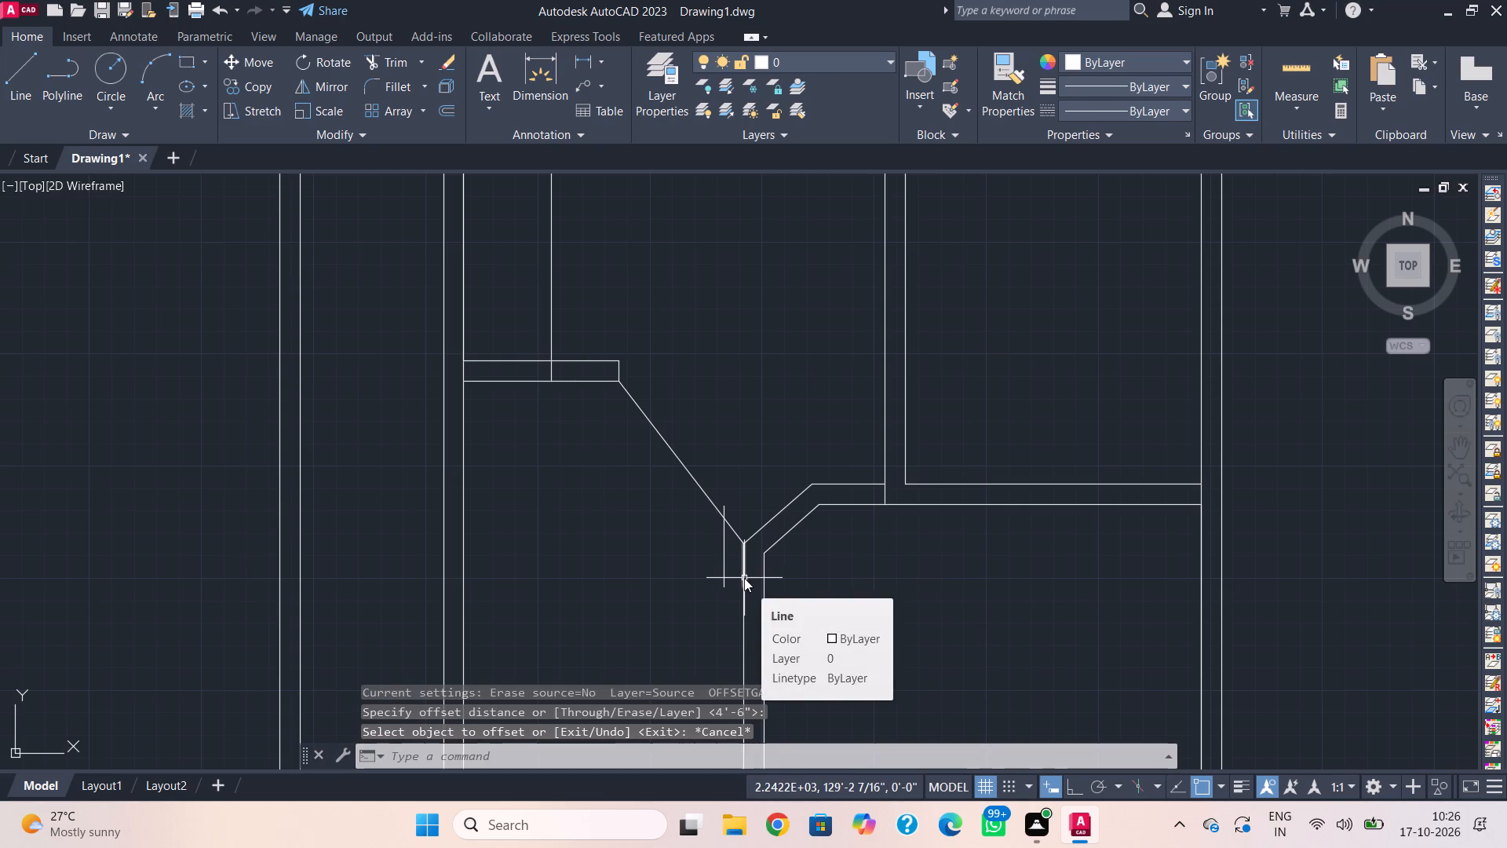
key(space)
text(4.5)
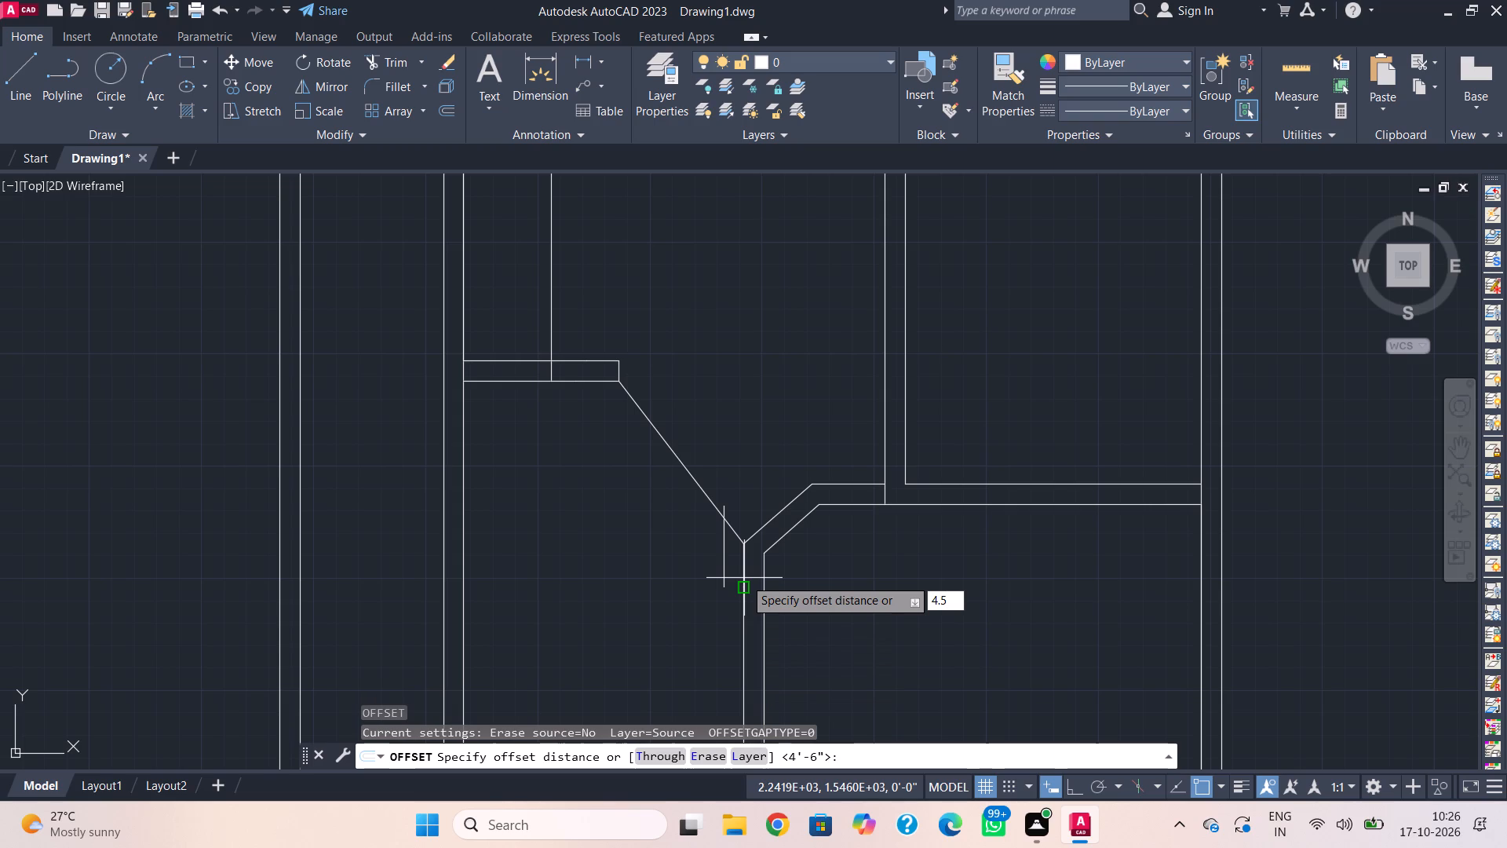
key(shift+quotedbl)
key(Return)
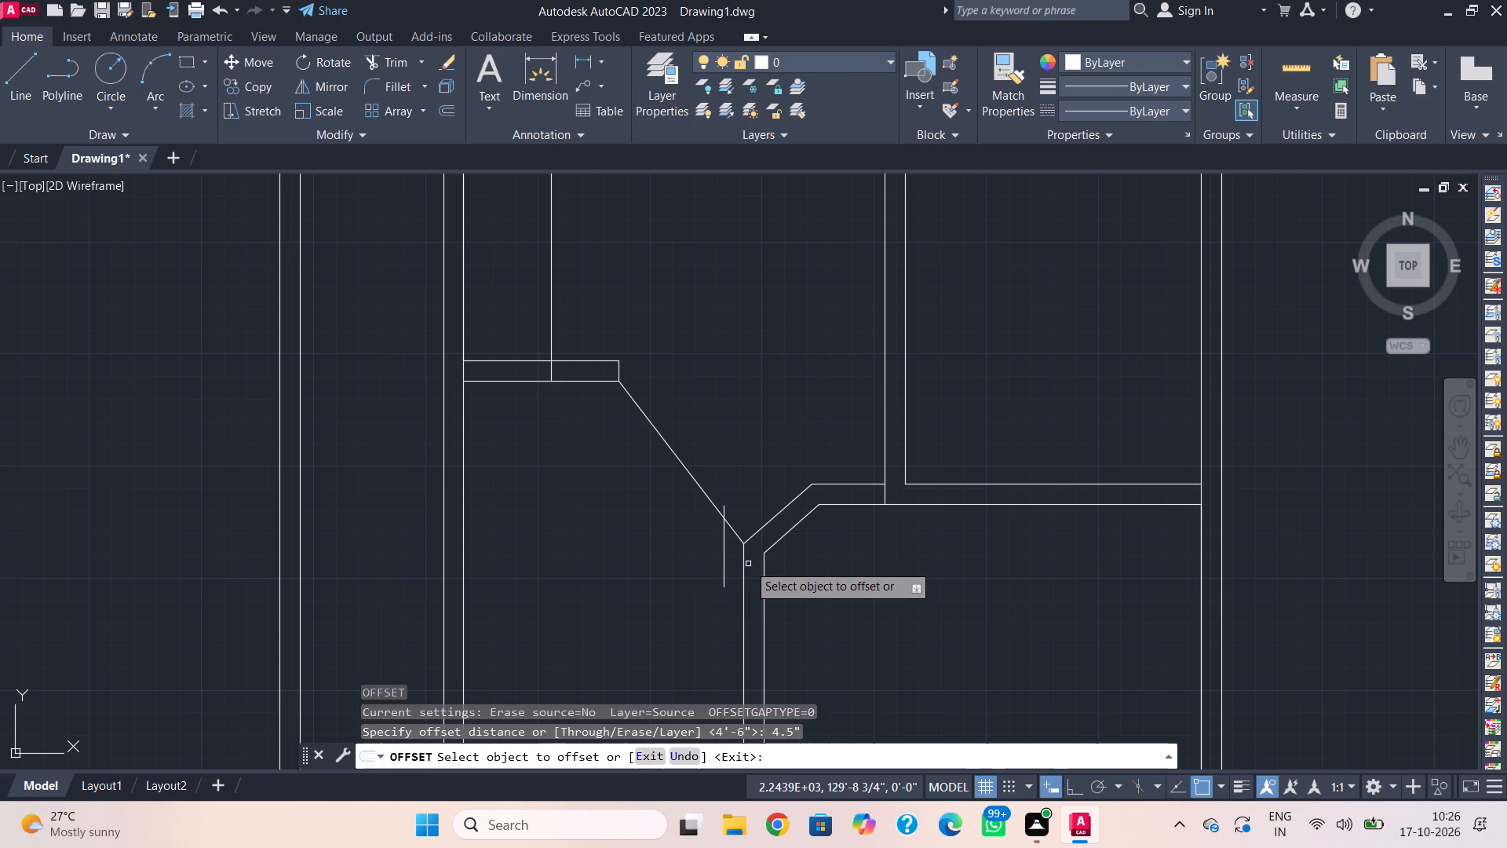
click(744, 565)
click(755, 572)
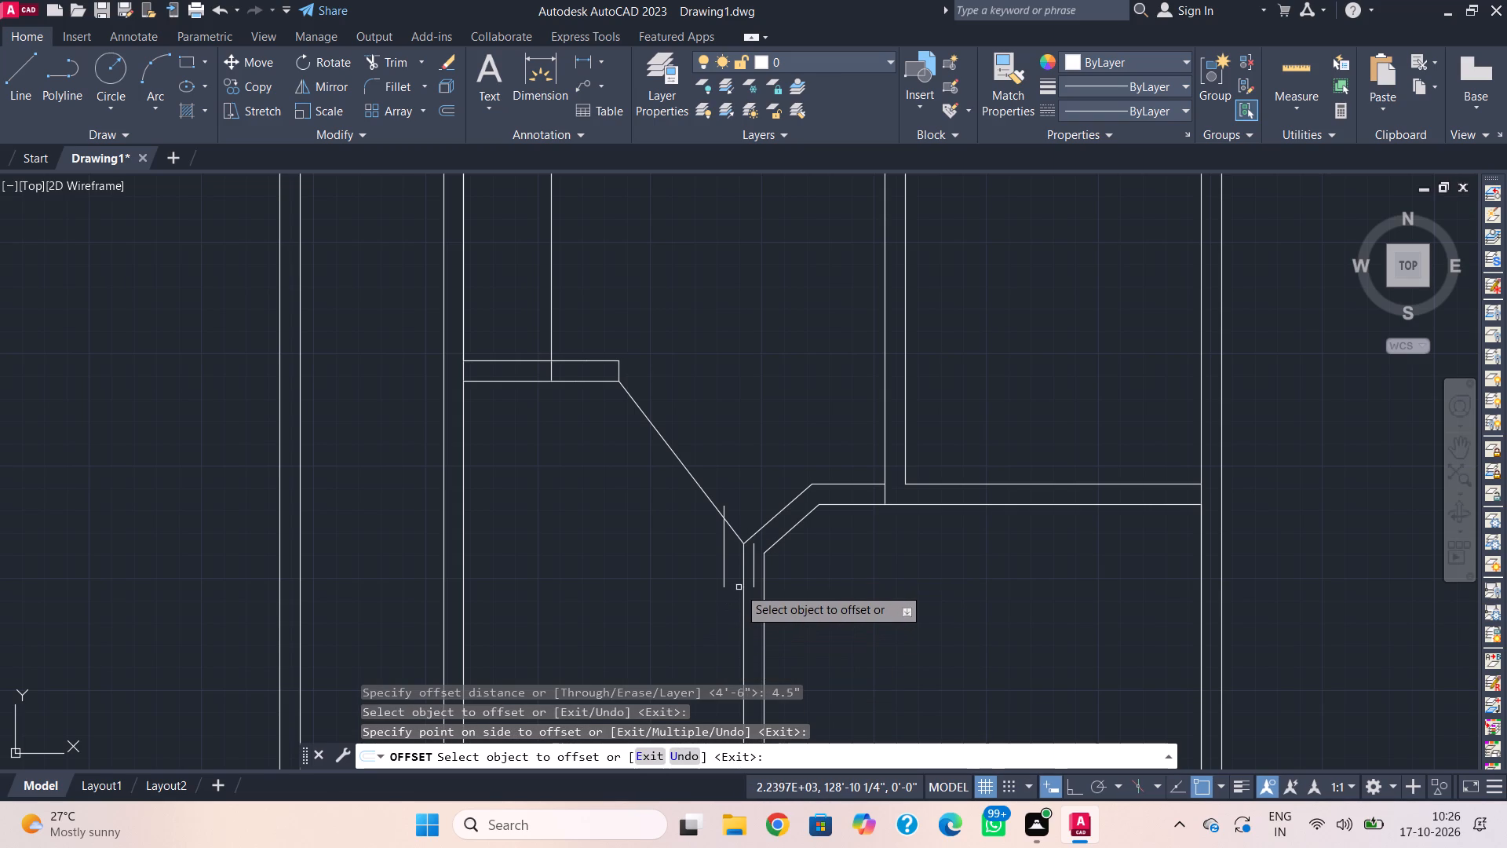
key(Escape)
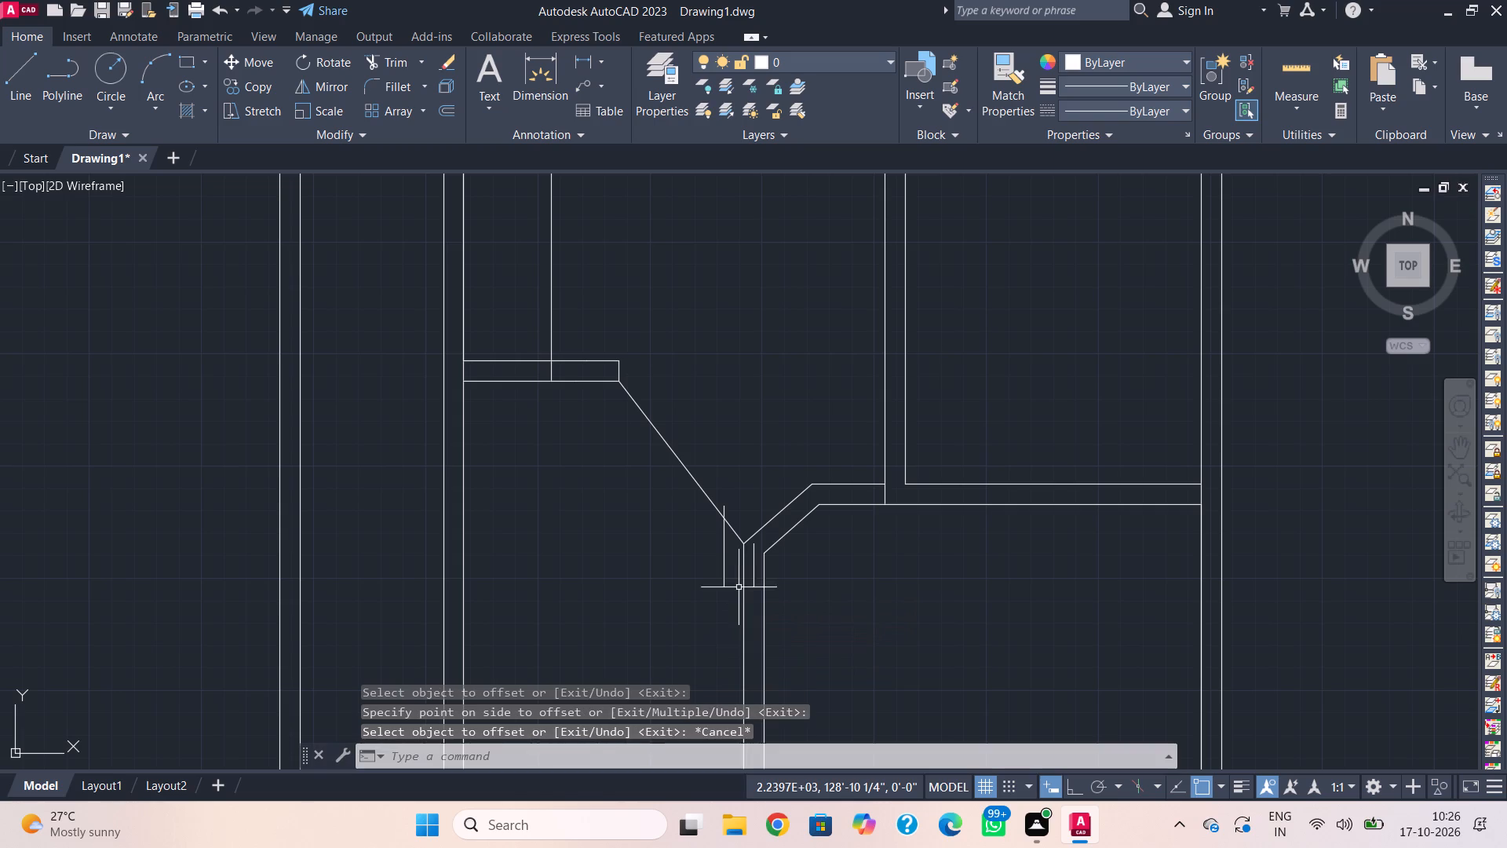
Draw a line from the top of the 4.5" offset line to the upper end of the outer diagonal corner.
text(l)
key(space)
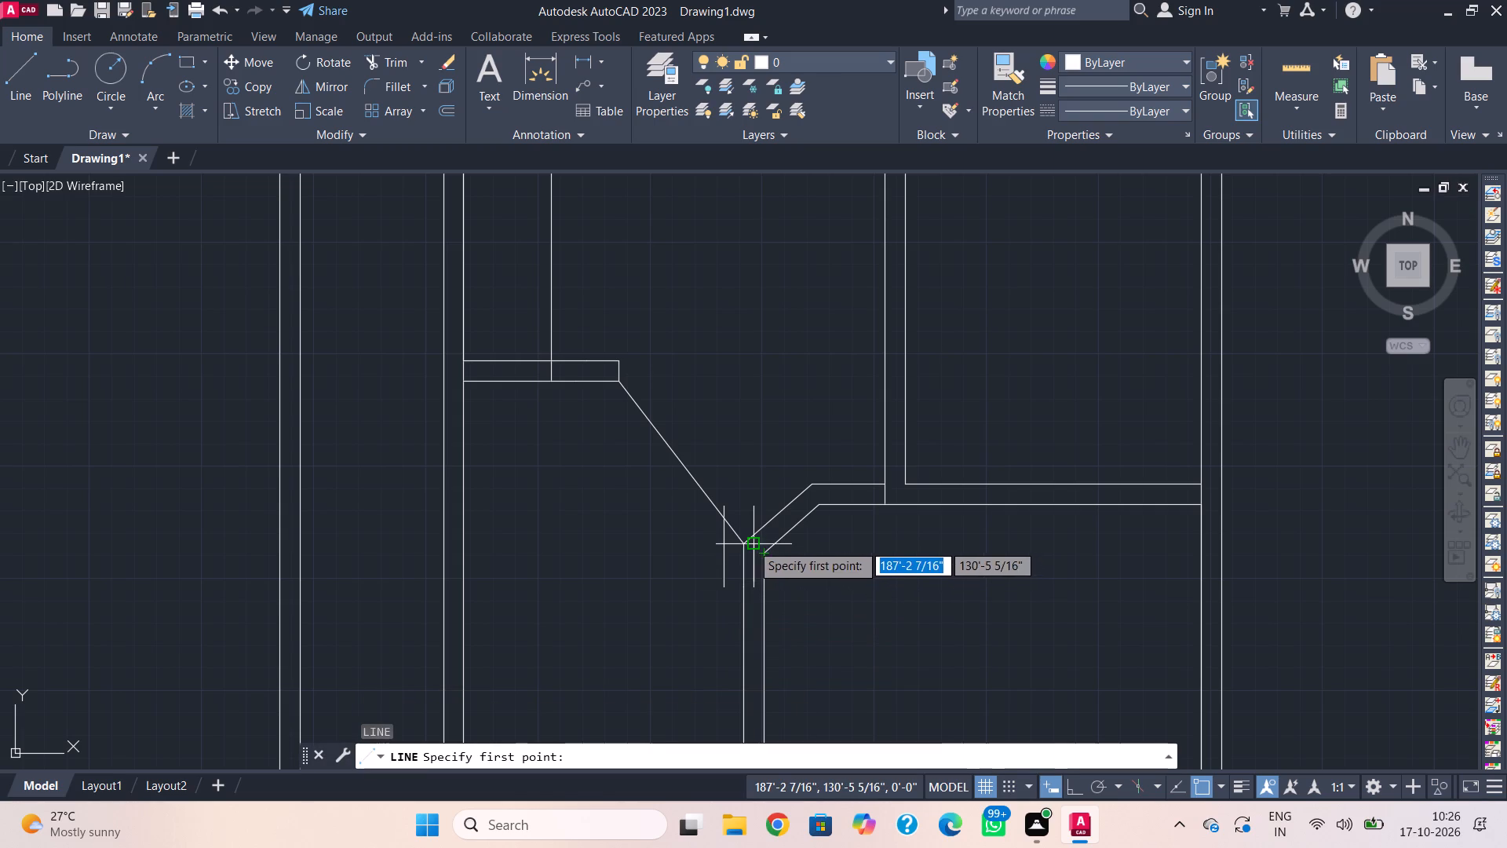
click(751, 543)
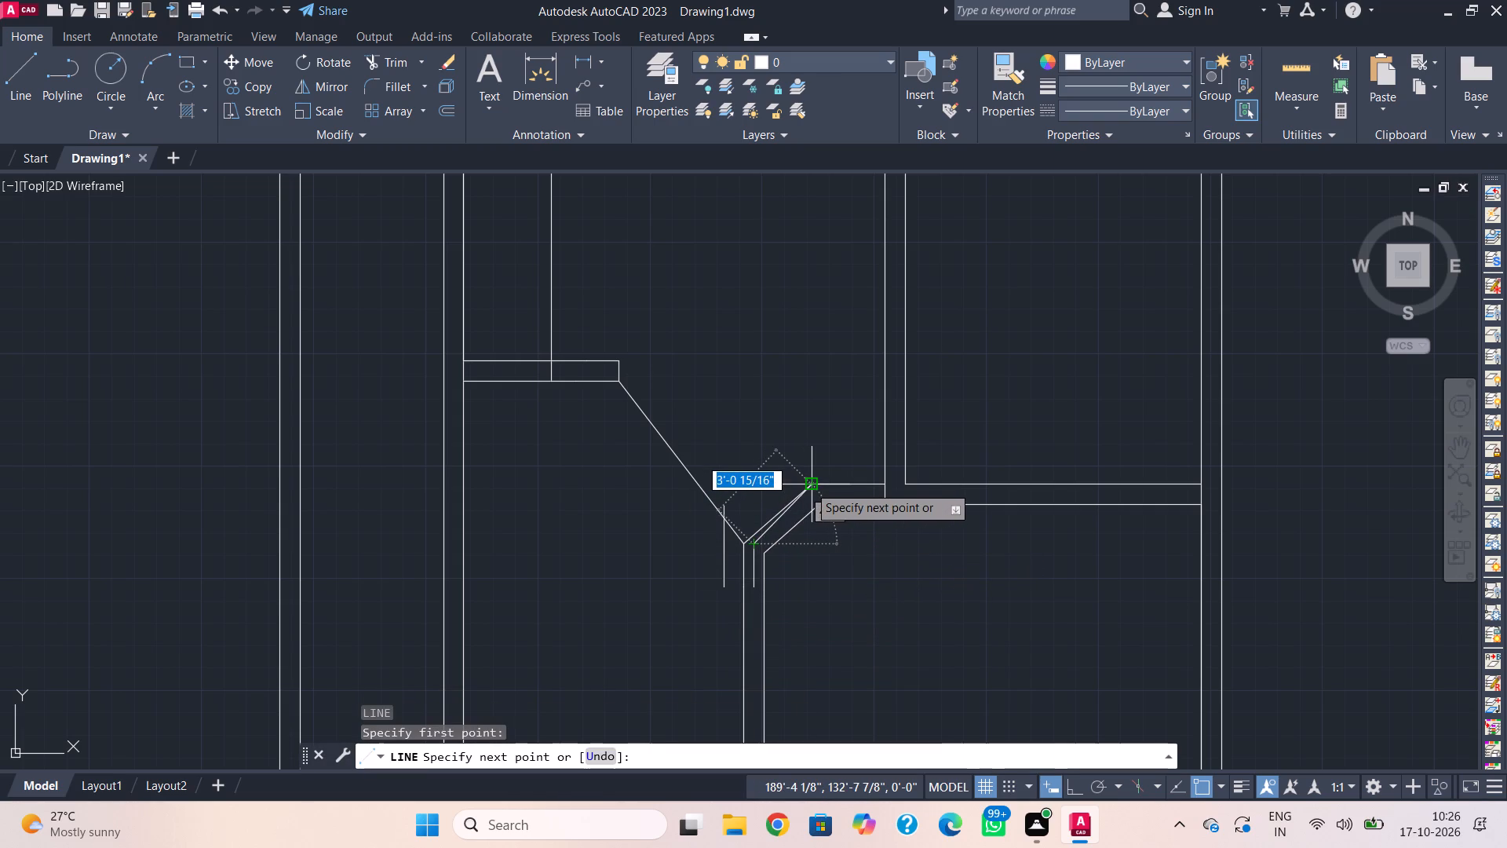
click(808, 485)
key(Escape)
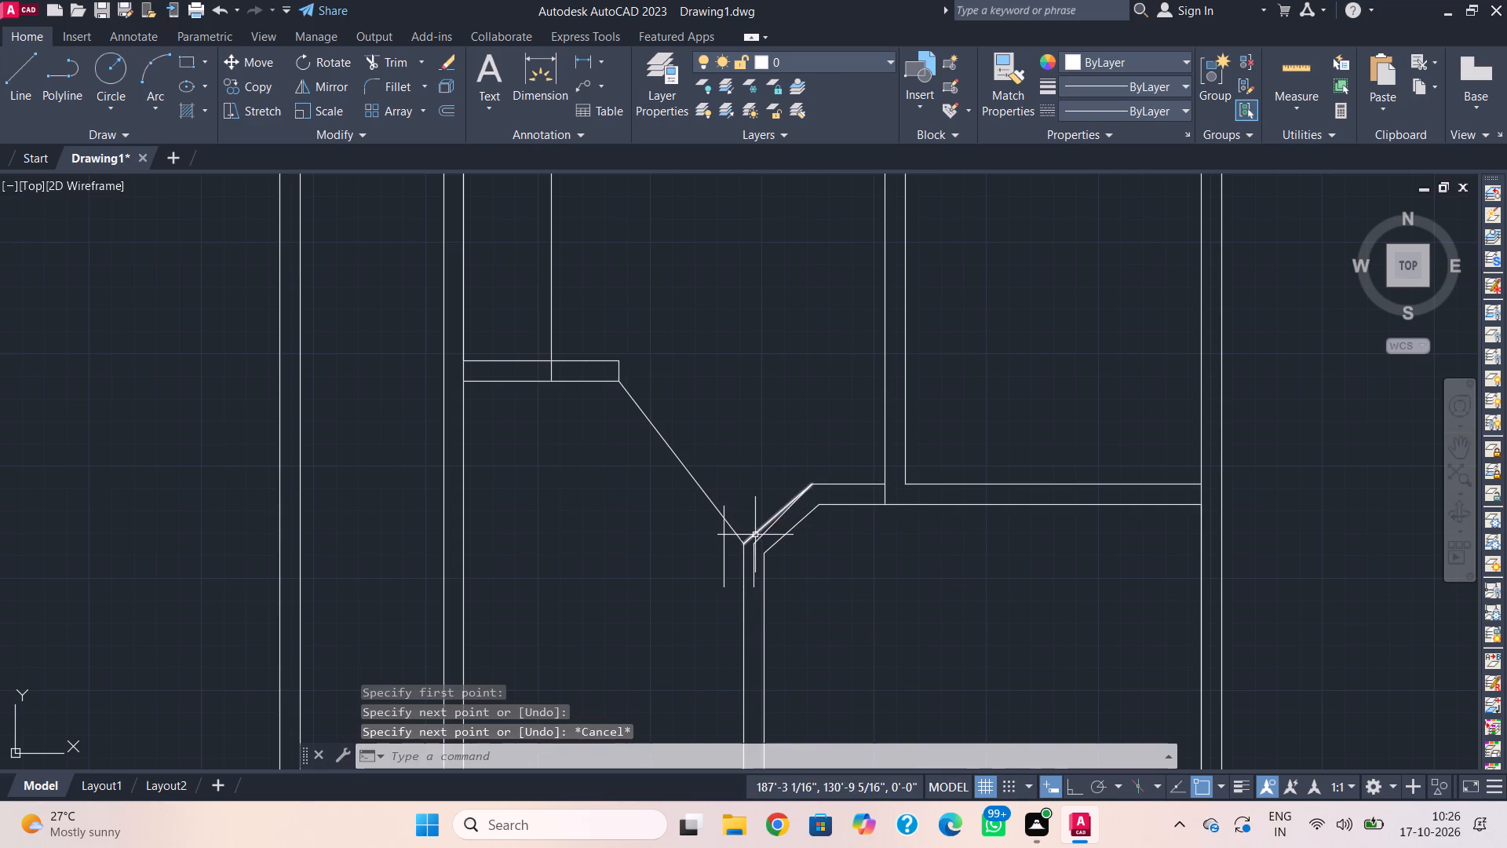
Delete the original outer diagonal line of the lower room's corner.
click(755, 532)
key(Delete)
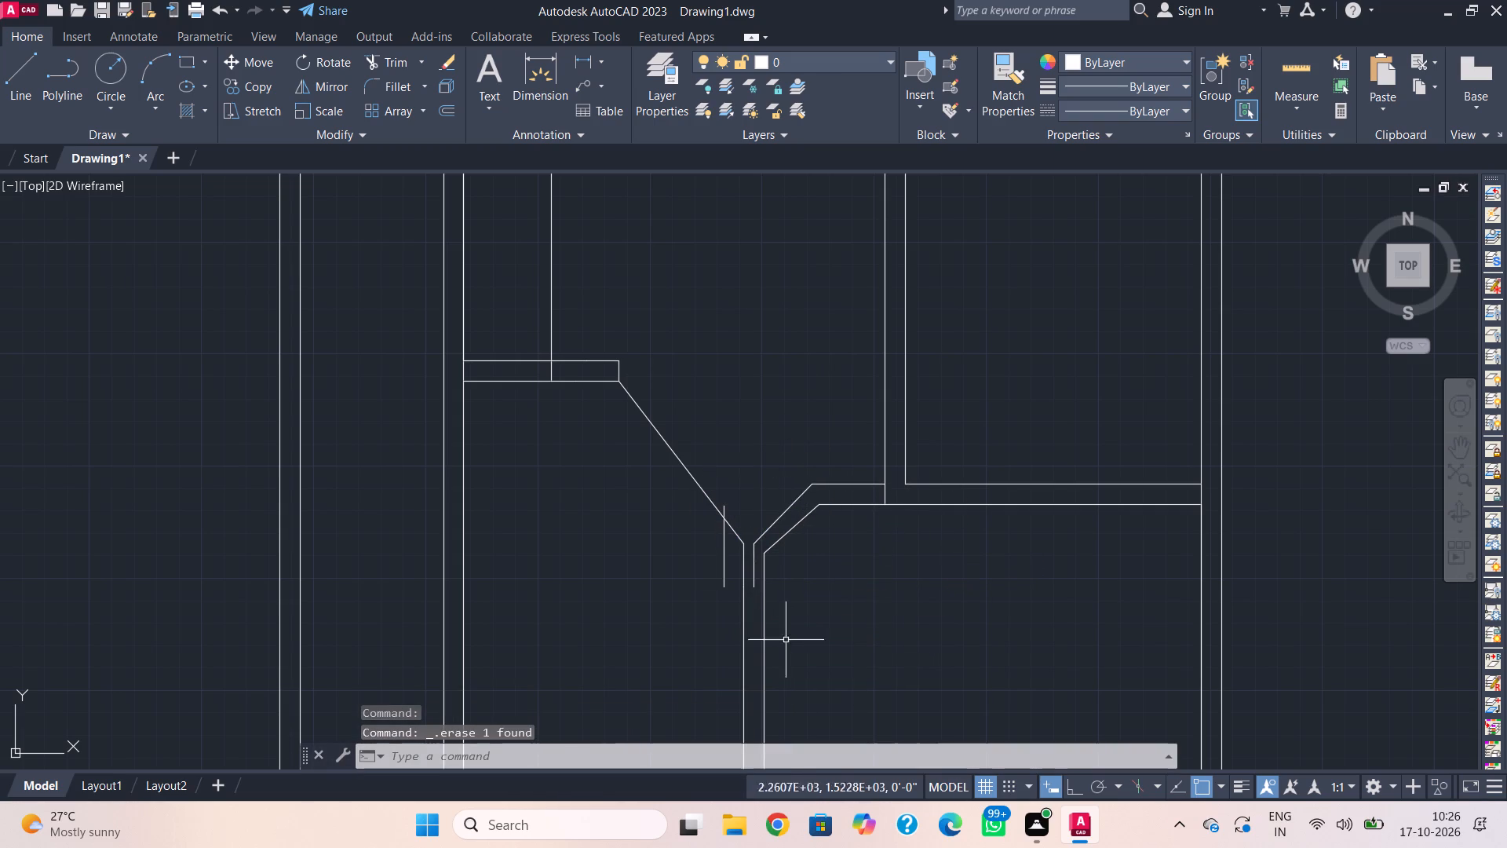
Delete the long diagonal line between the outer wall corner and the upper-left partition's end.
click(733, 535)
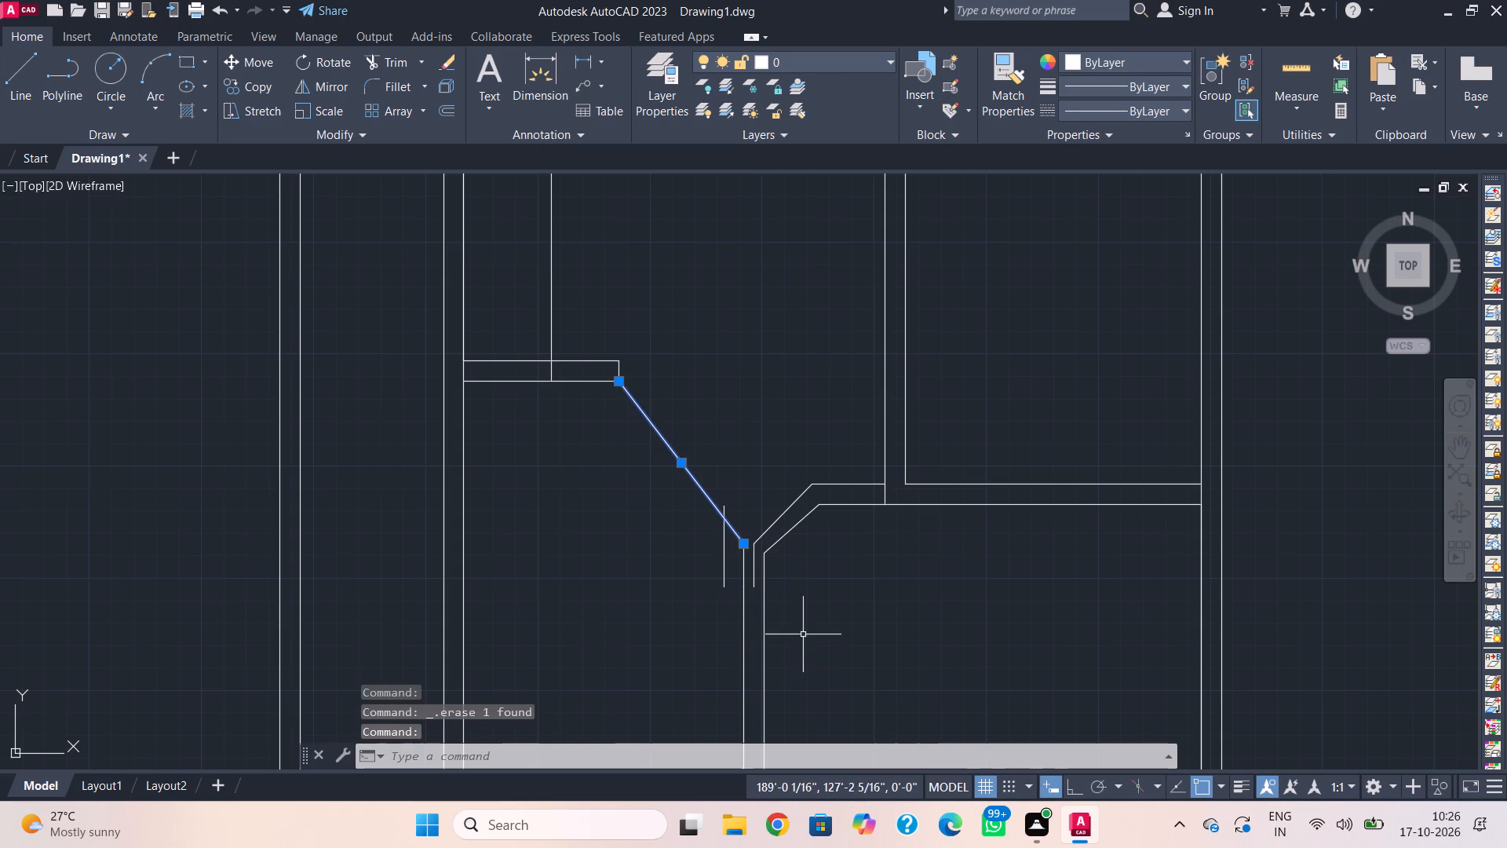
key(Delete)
Draw a line from the top of the 4.5" offset line to the lower end corner of the upper-left partition.
text(l)
key(space)
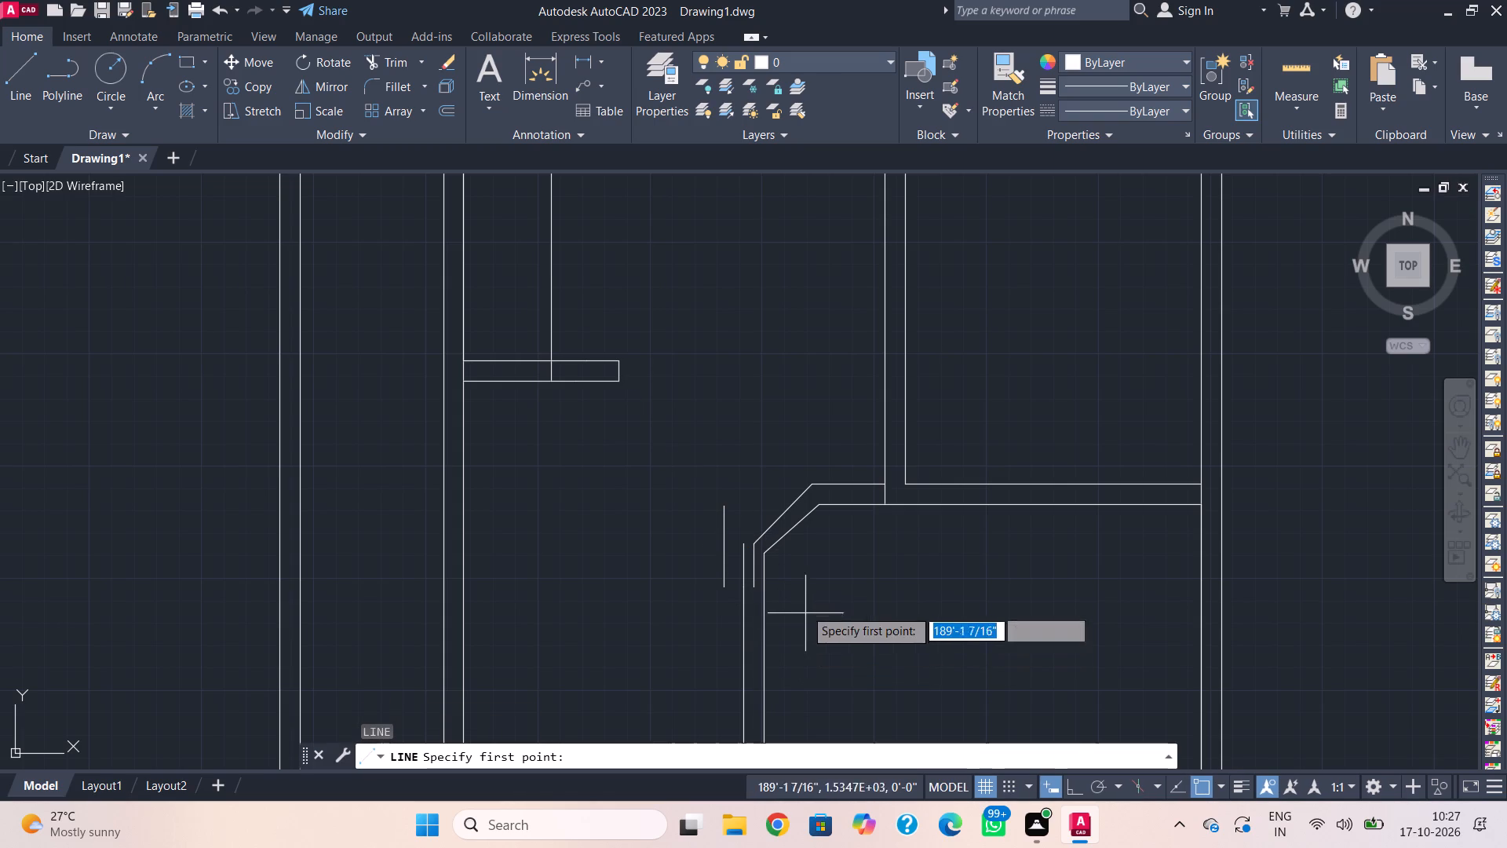
click(748, 542)
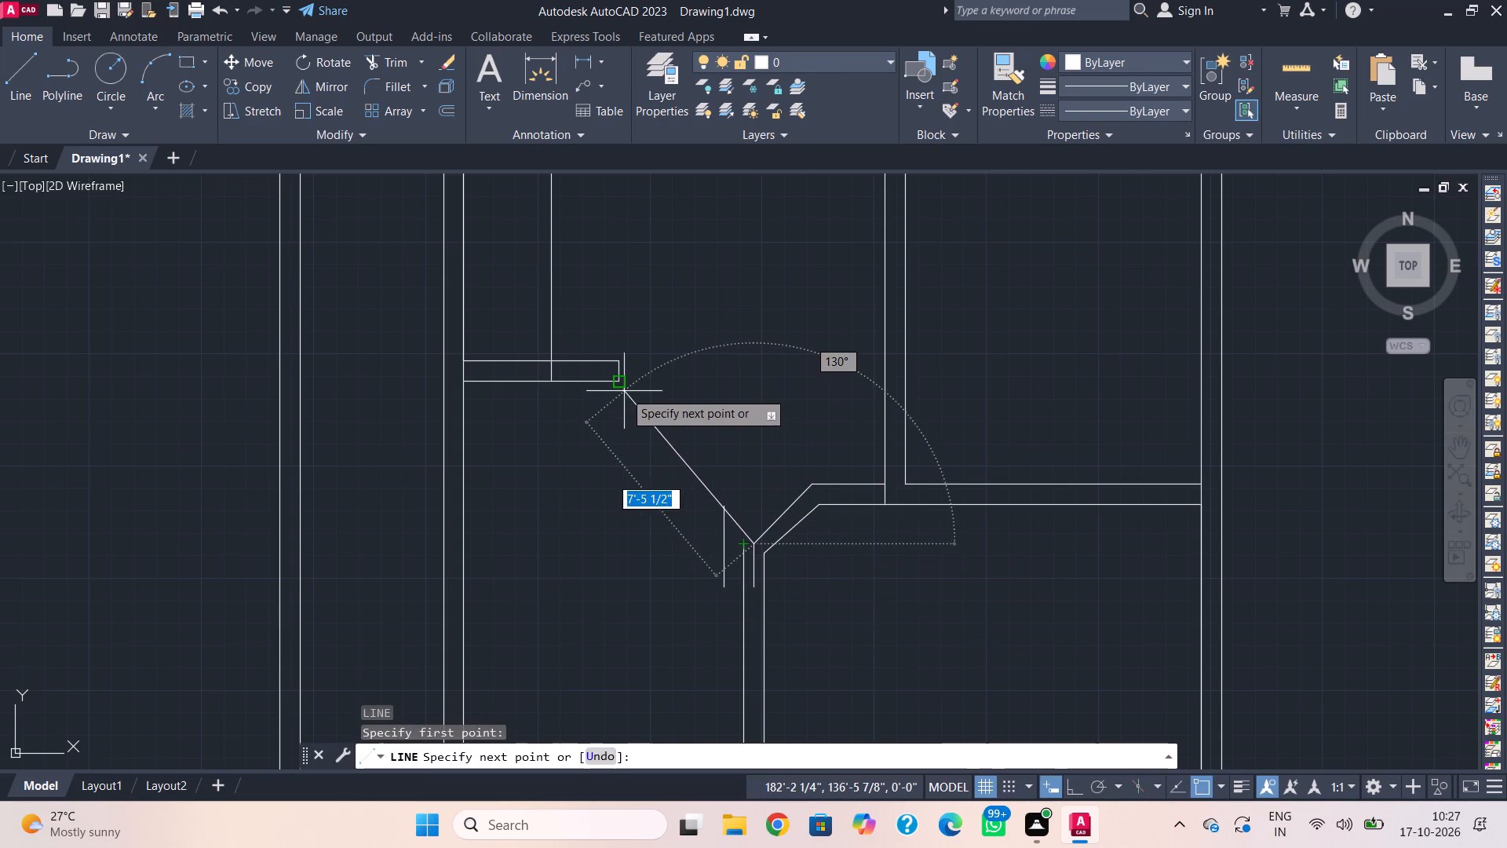
click(619, 387)
key(Escape)
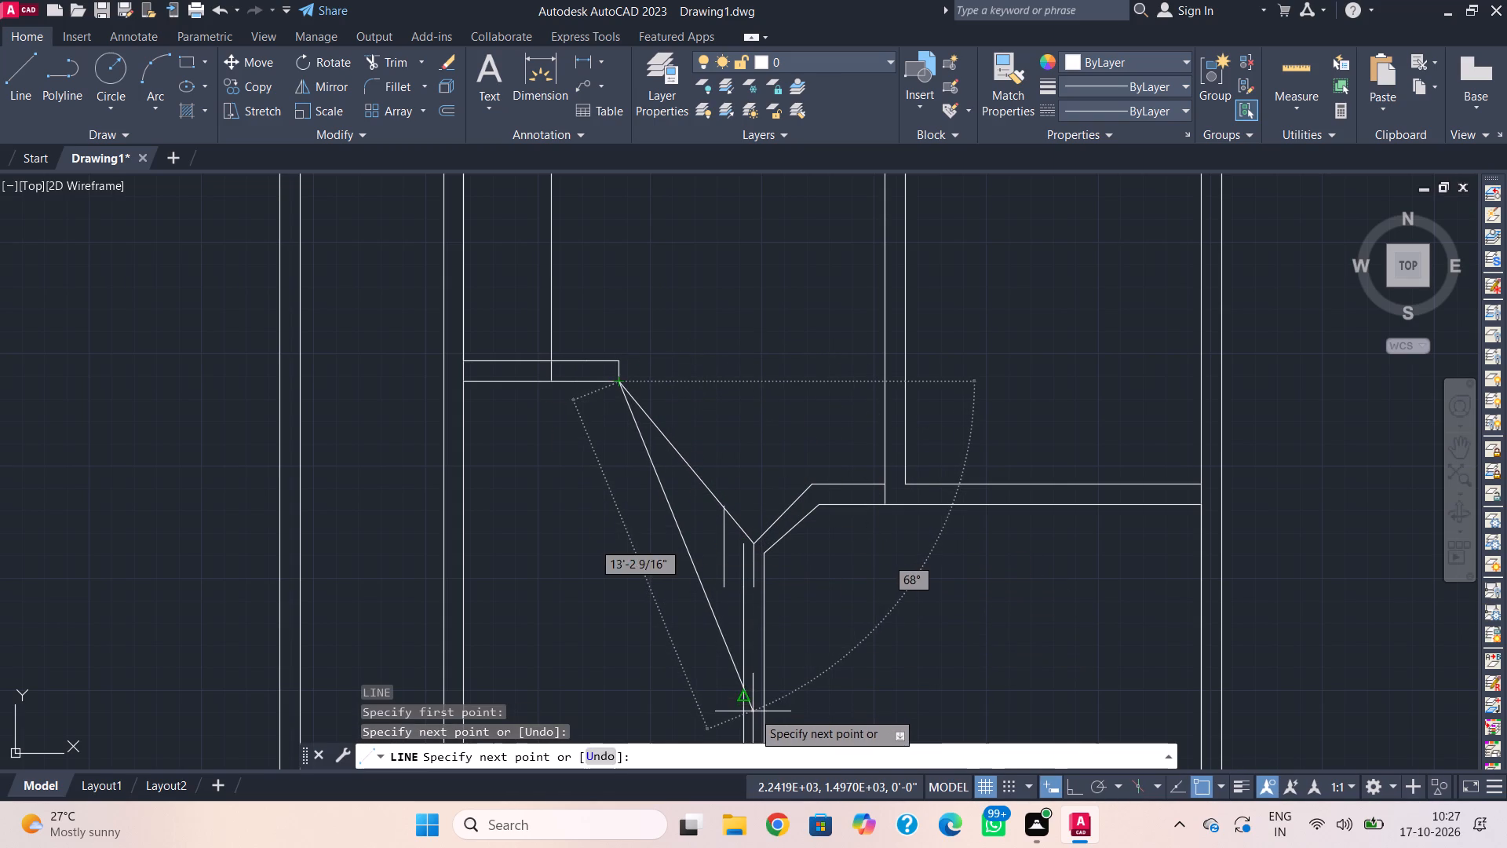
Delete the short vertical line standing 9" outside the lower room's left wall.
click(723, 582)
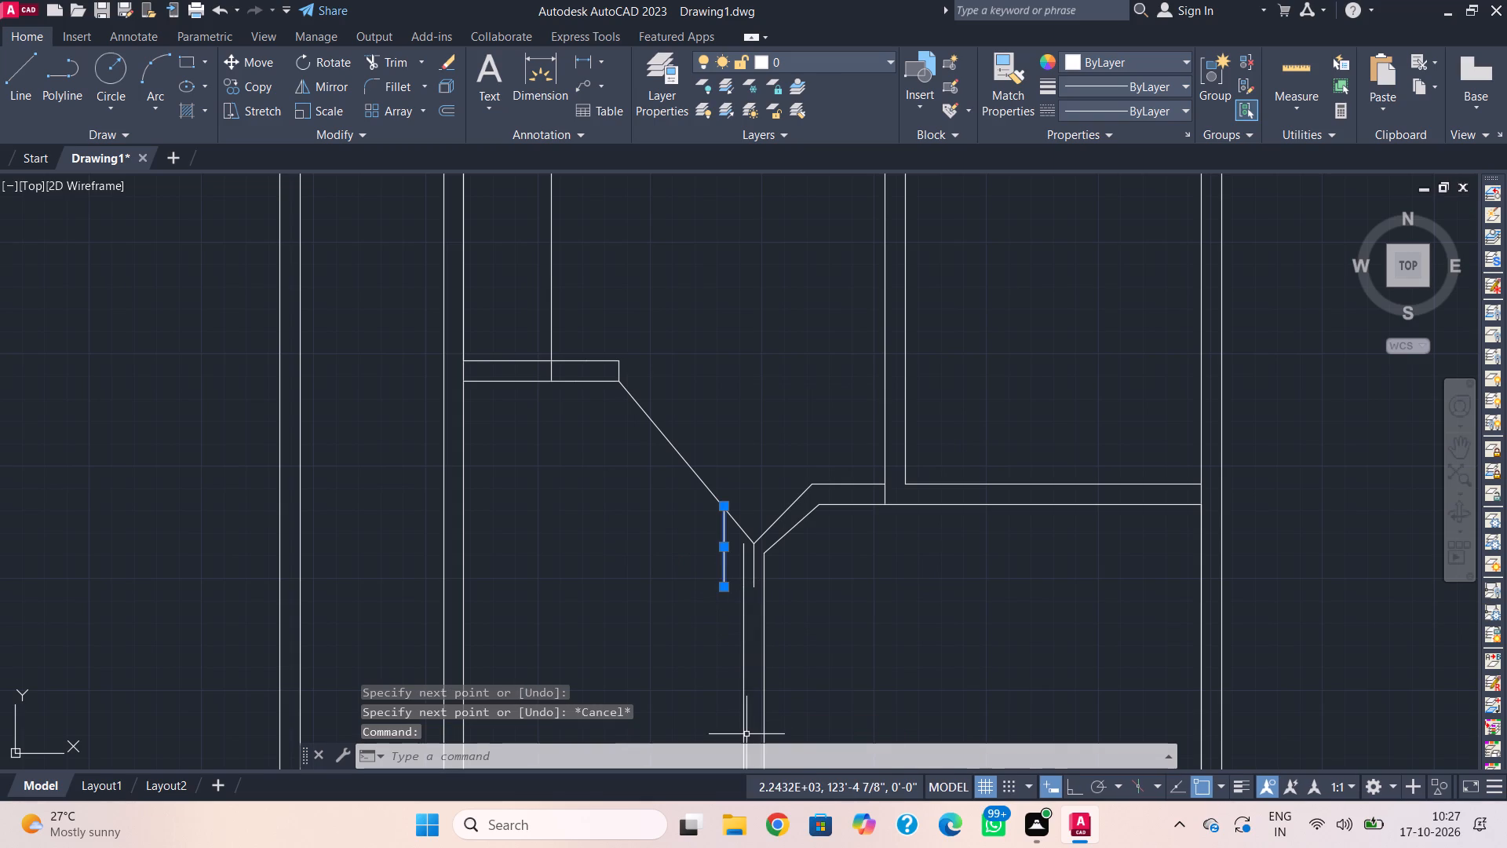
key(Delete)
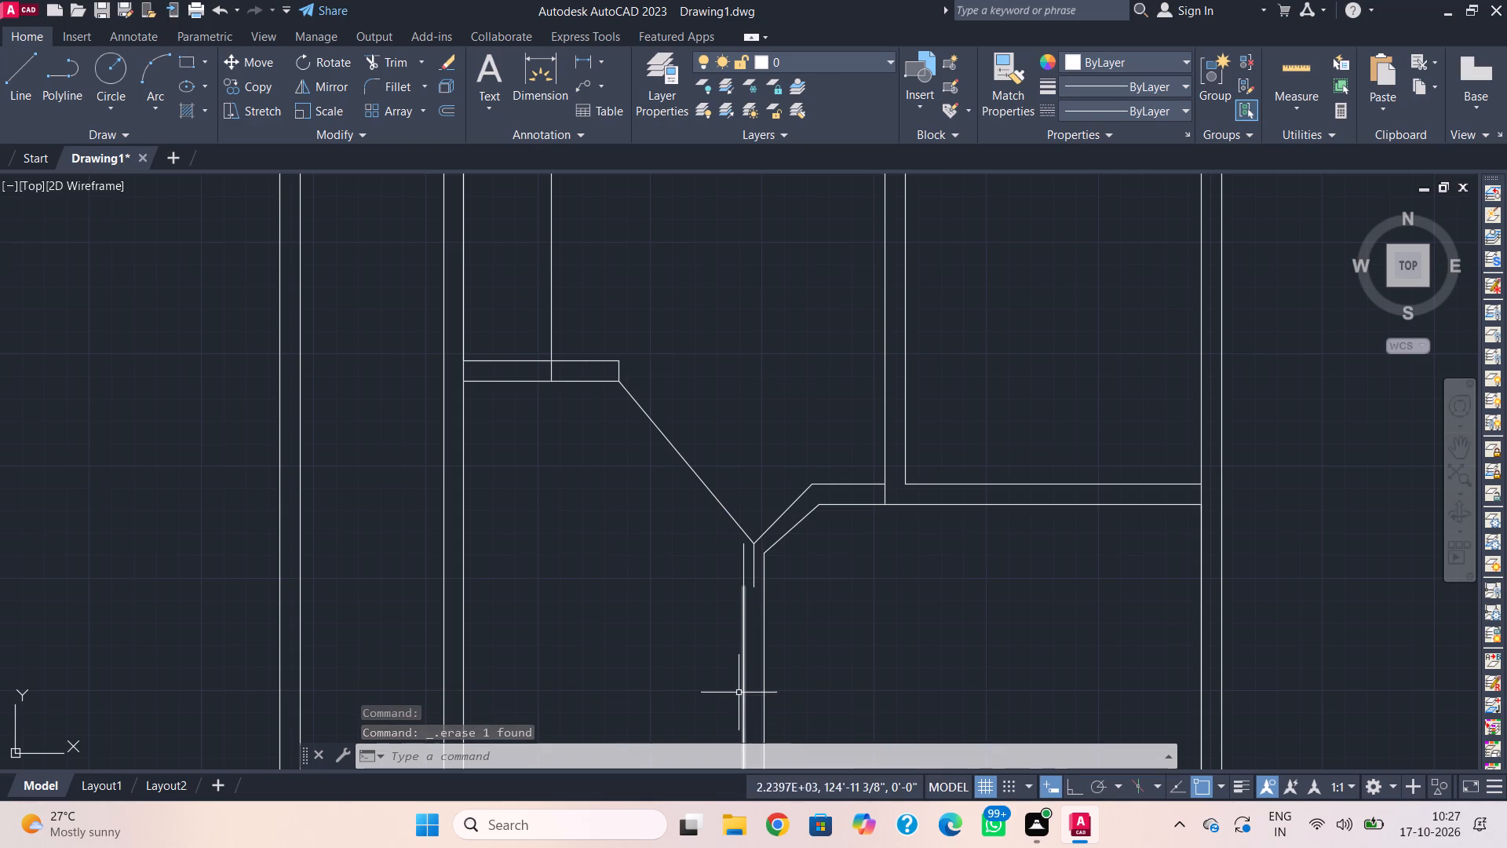
Extend the lower room's left wall outer line up to the new long diagonal line.
text(ex)
key(space)
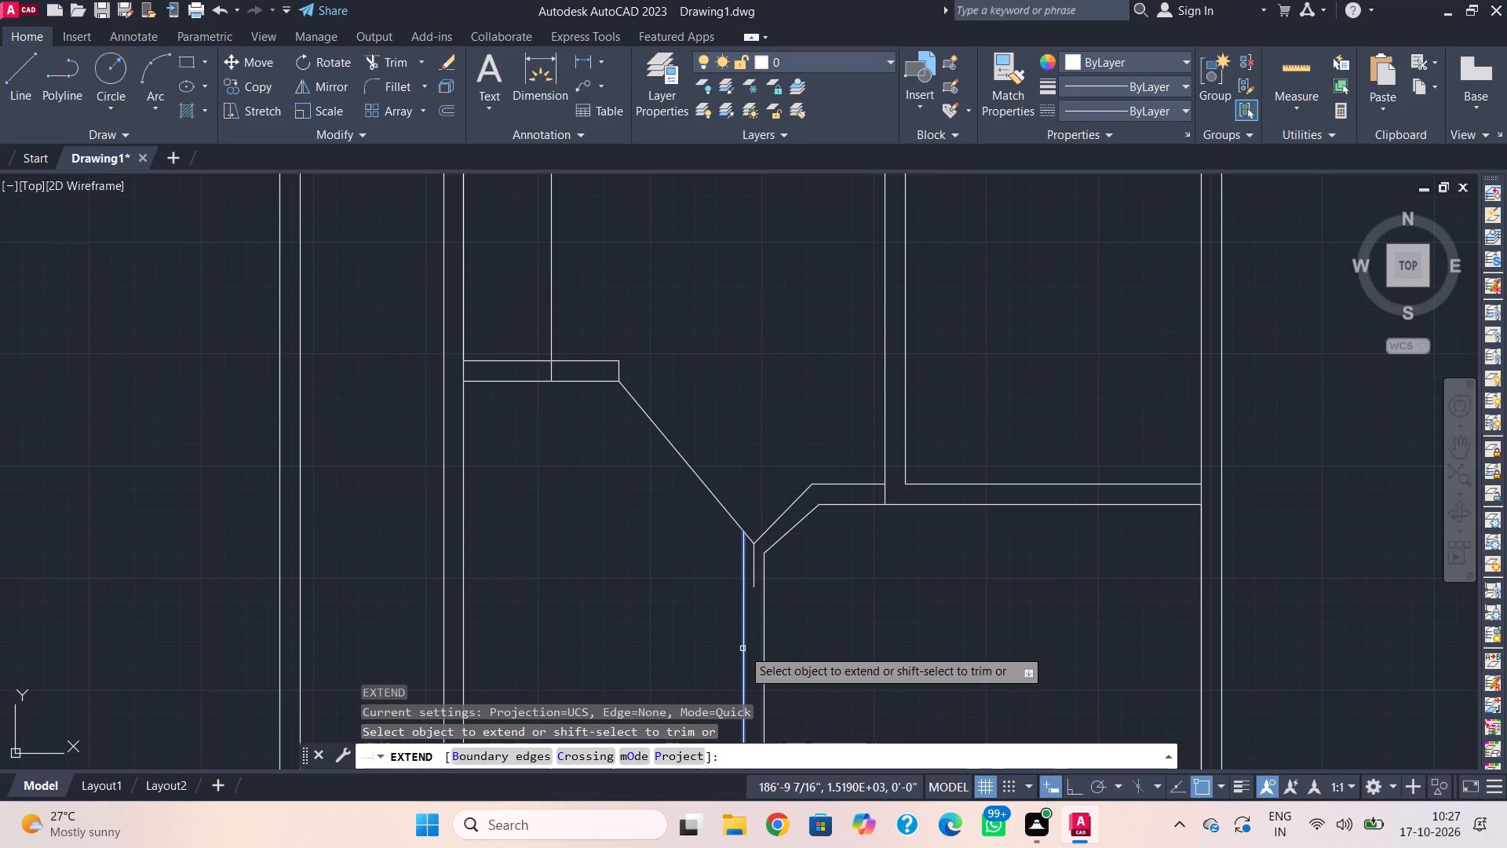
click(743, 649)
key(Escape)
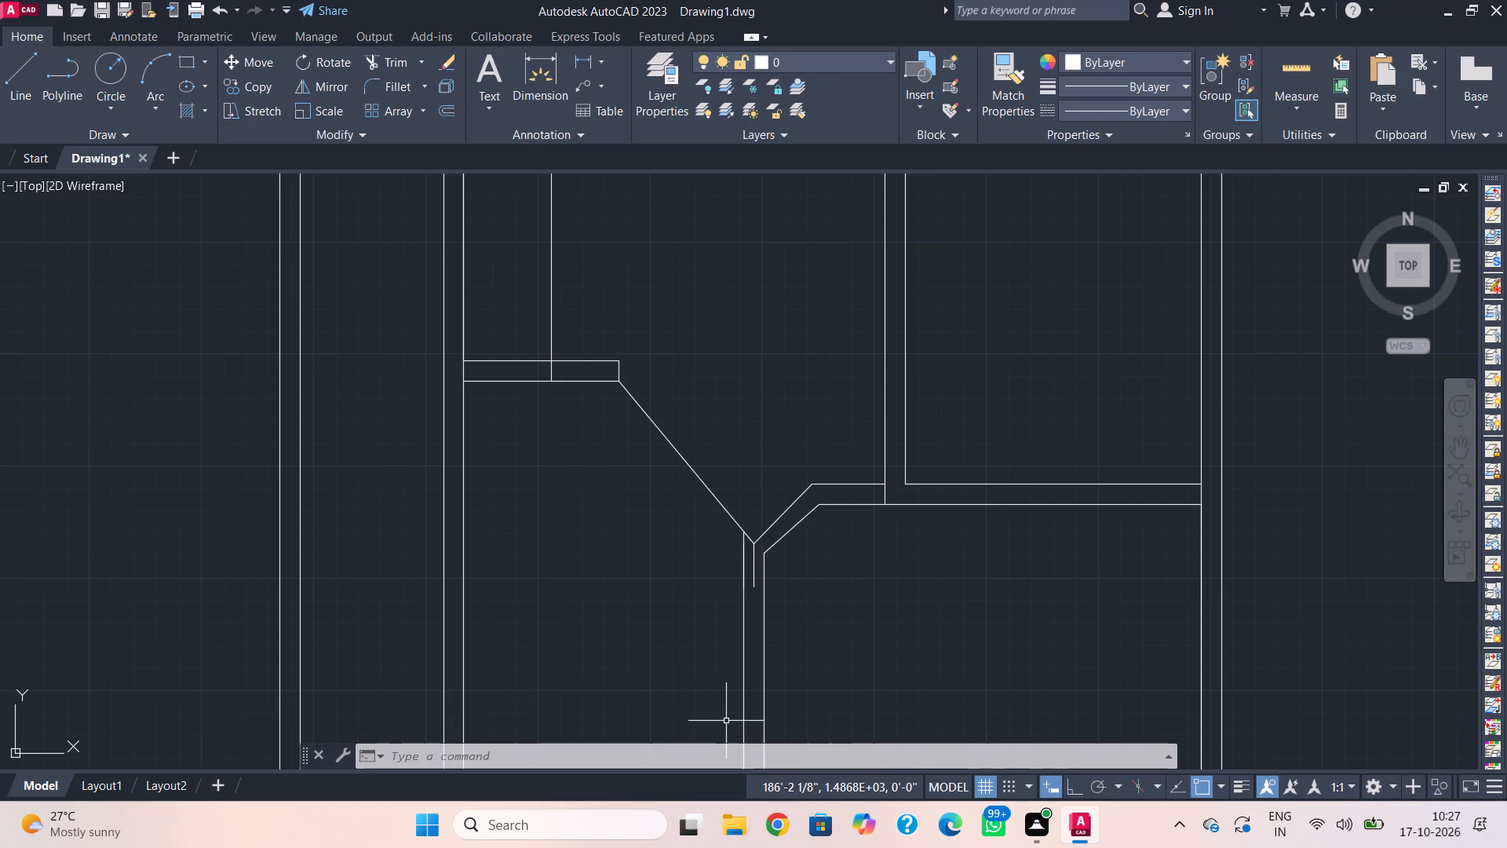
Offset the long diagonal line 9" outward, on its upper-right side.
text(o)
key(space)
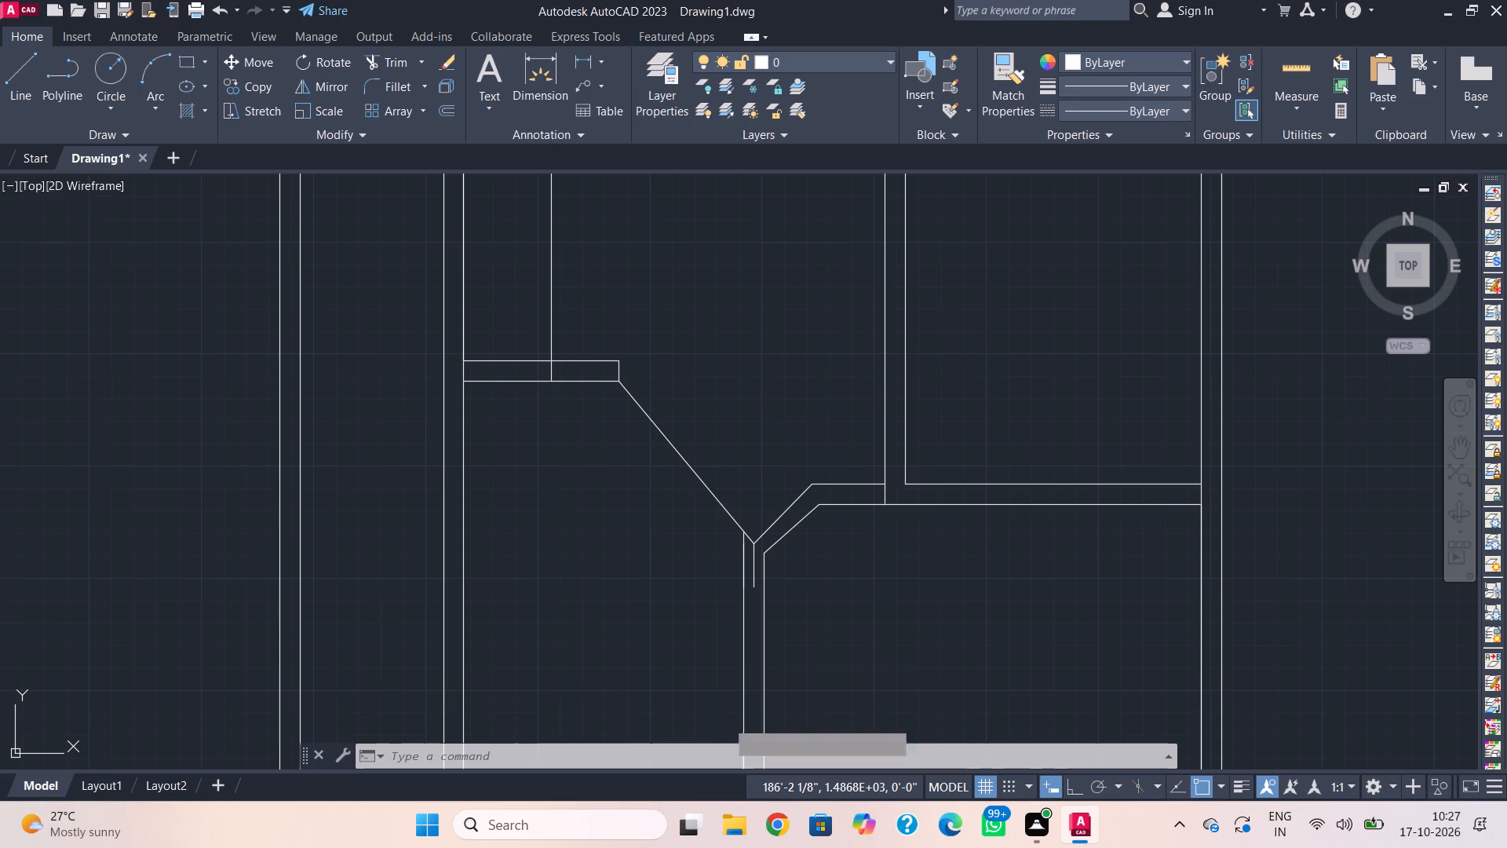
key(9)
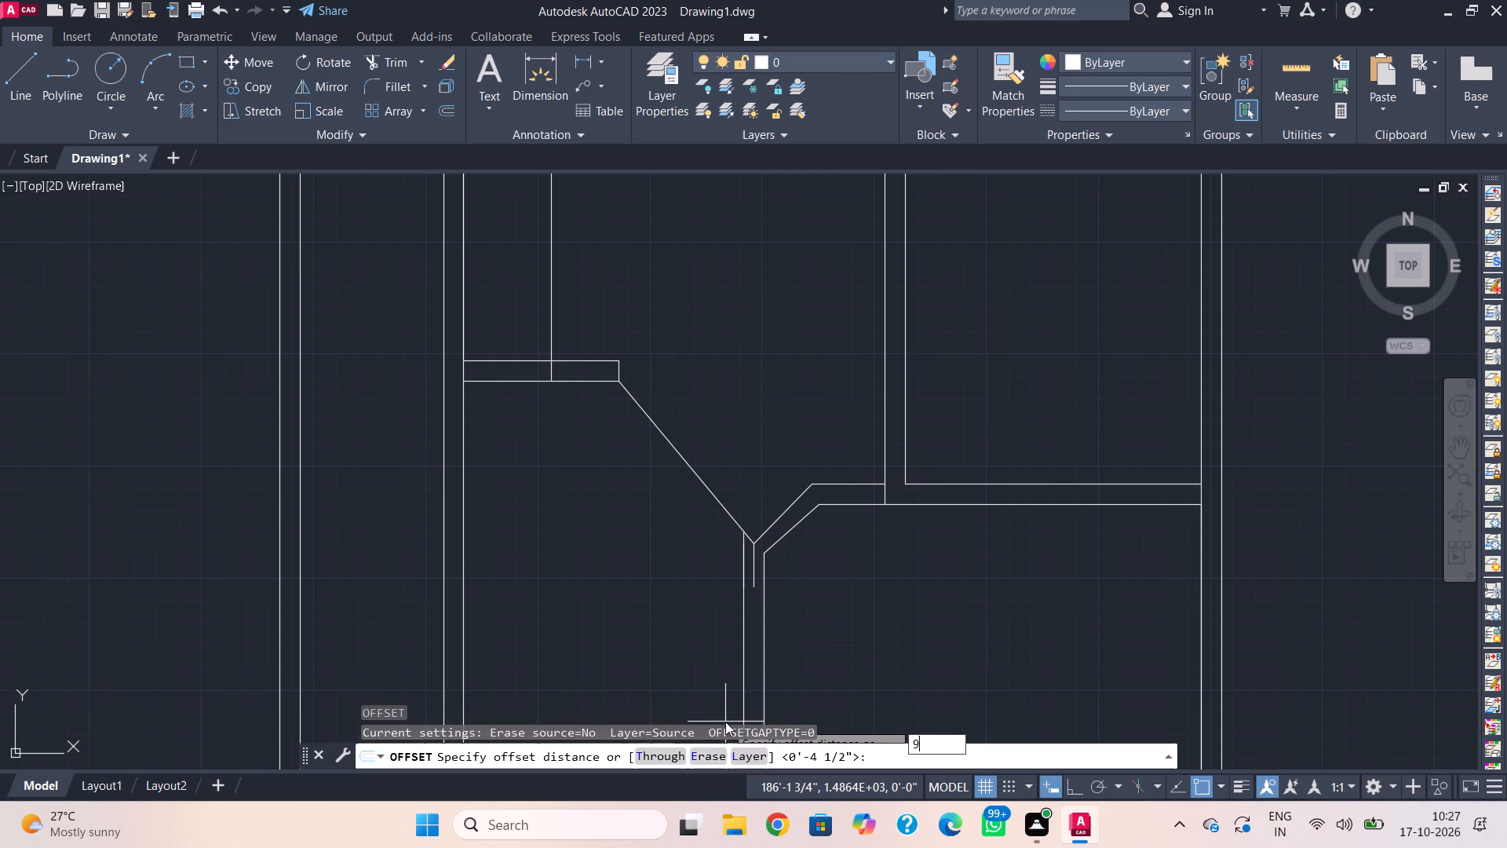
key(shift+quotedbl)
key(Return)
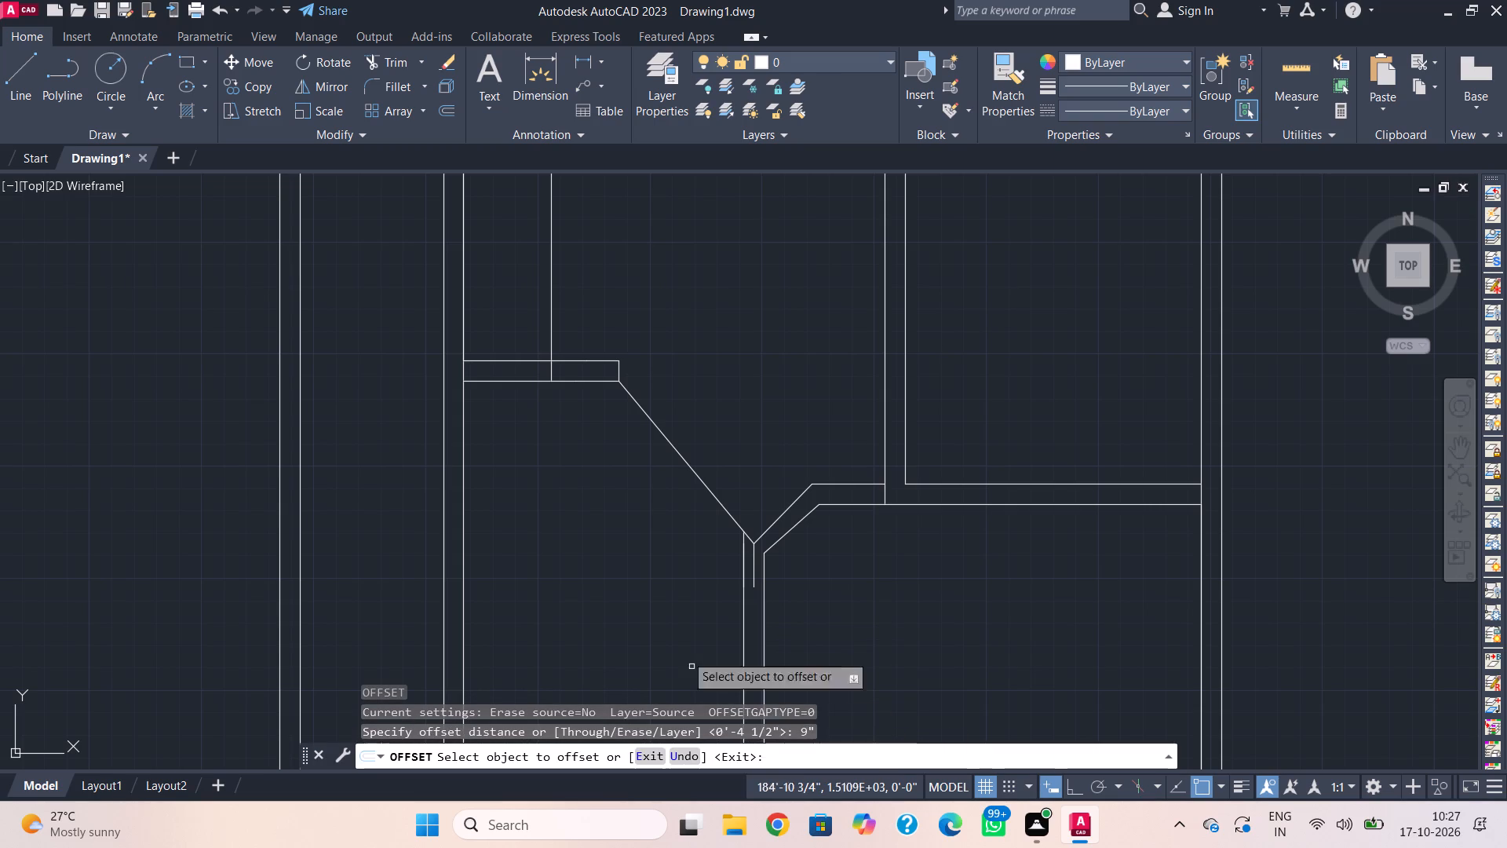
click(698, 480)
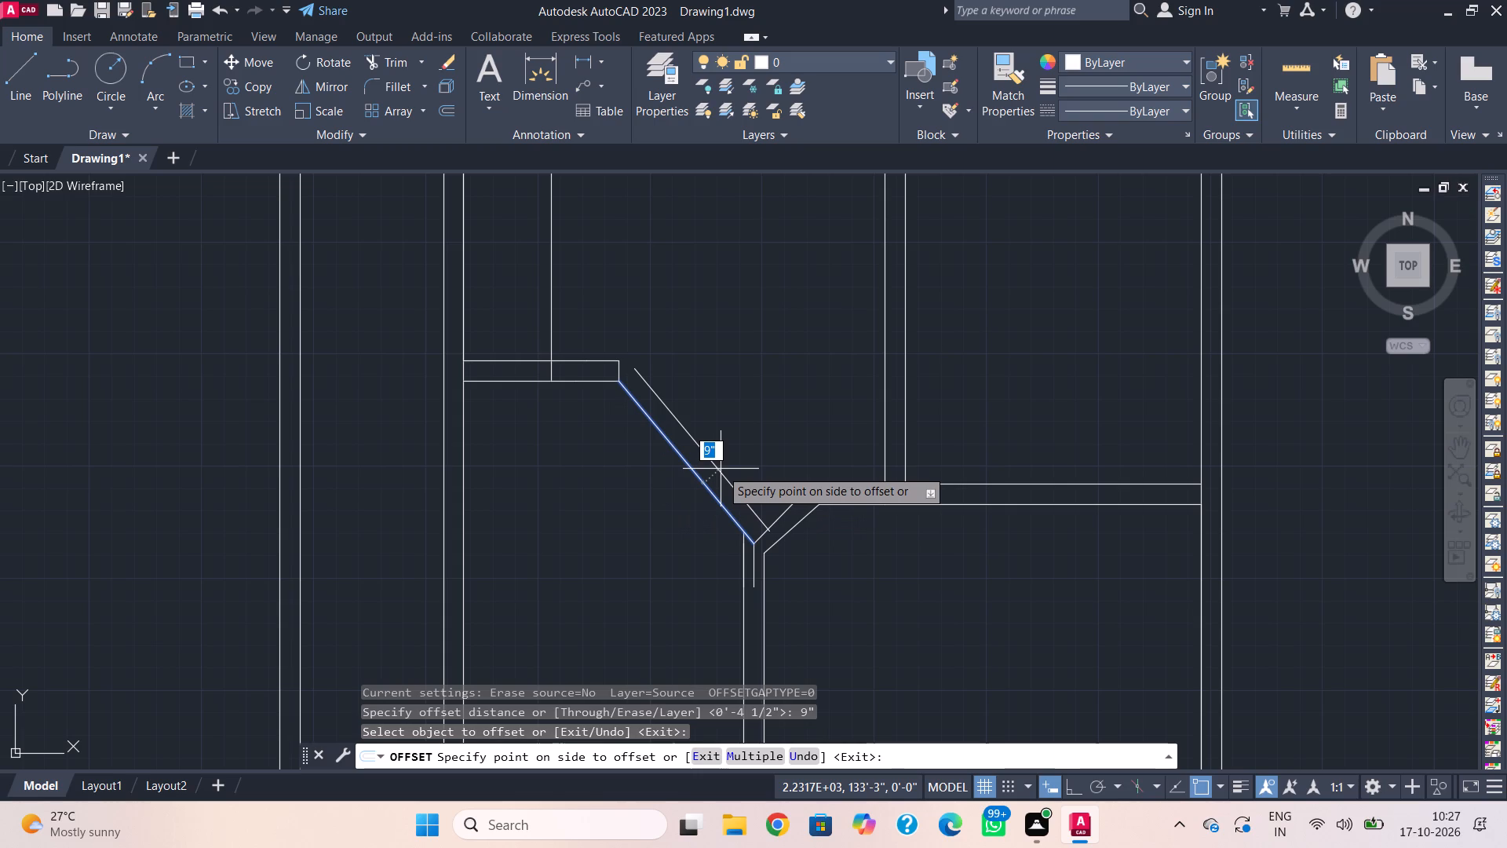
click(721, 469)
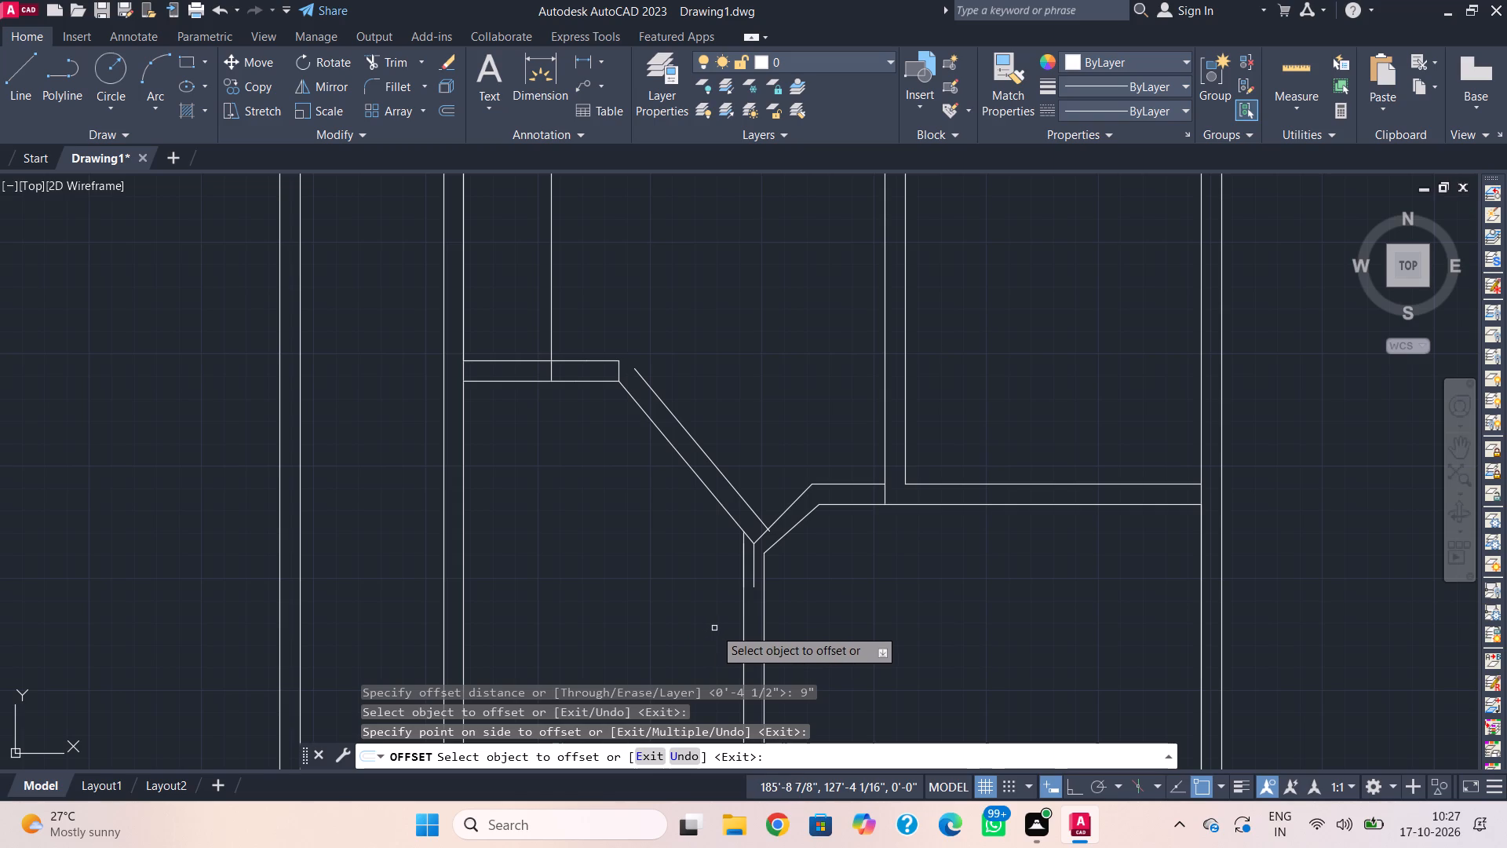
key(Escape)
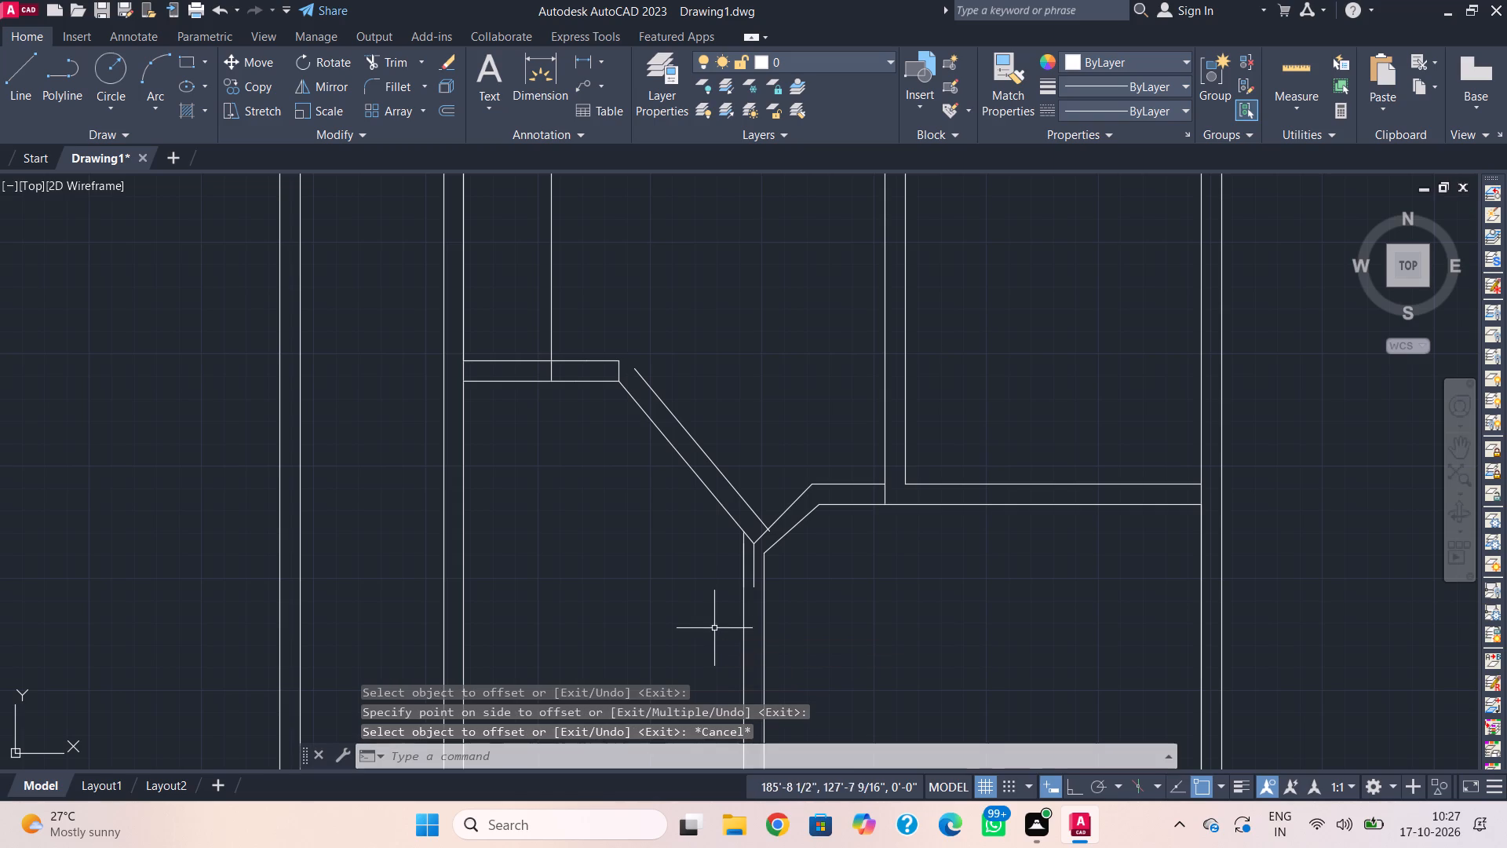
Extend the upper end of the 9" offset diagonal up past the upper-left partition to the vertical line.
text(ex)
key(space)
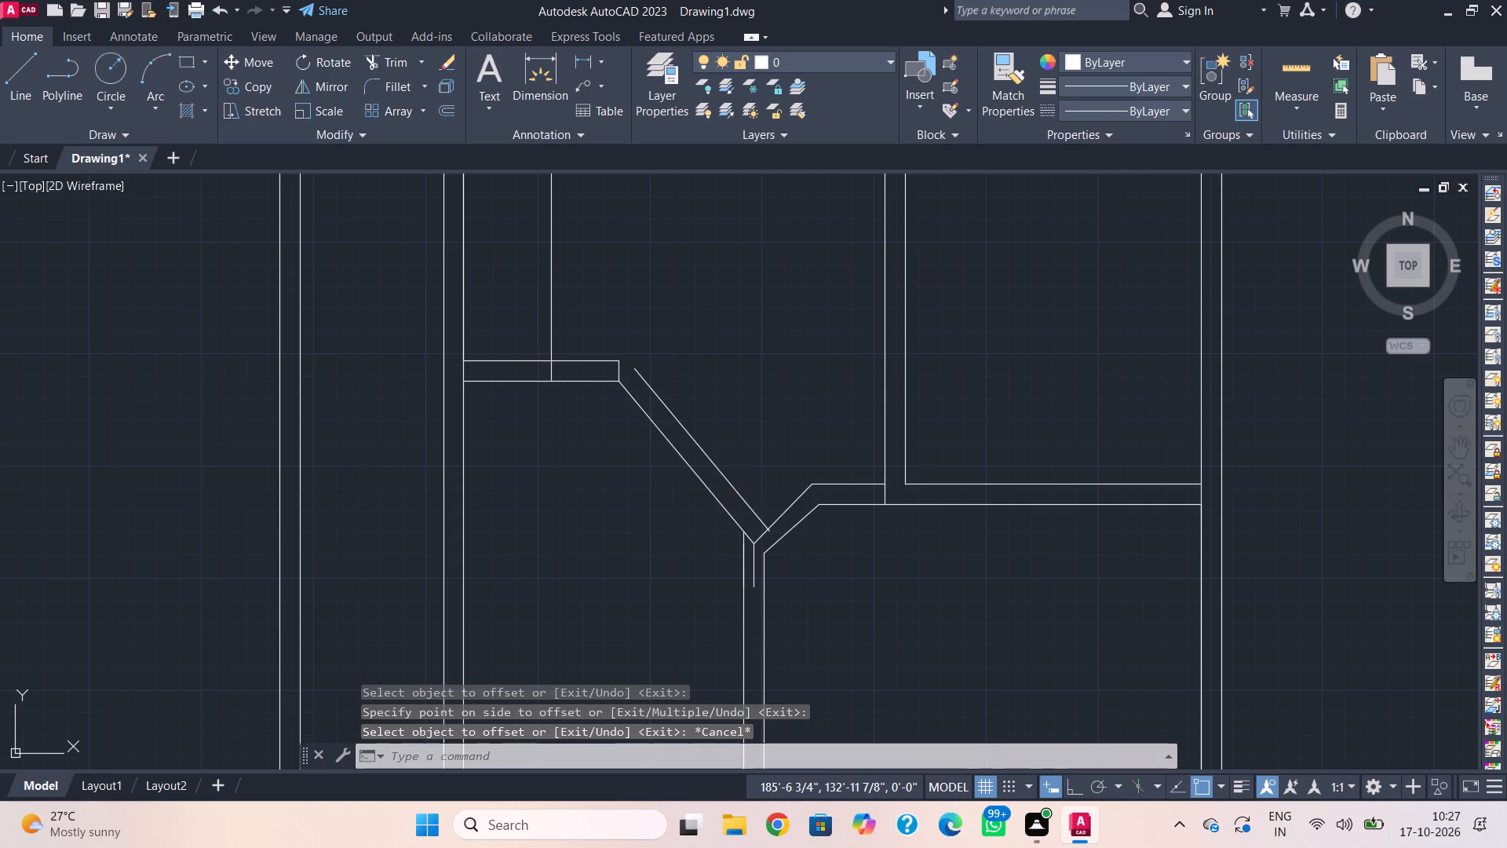
click(636, 372)
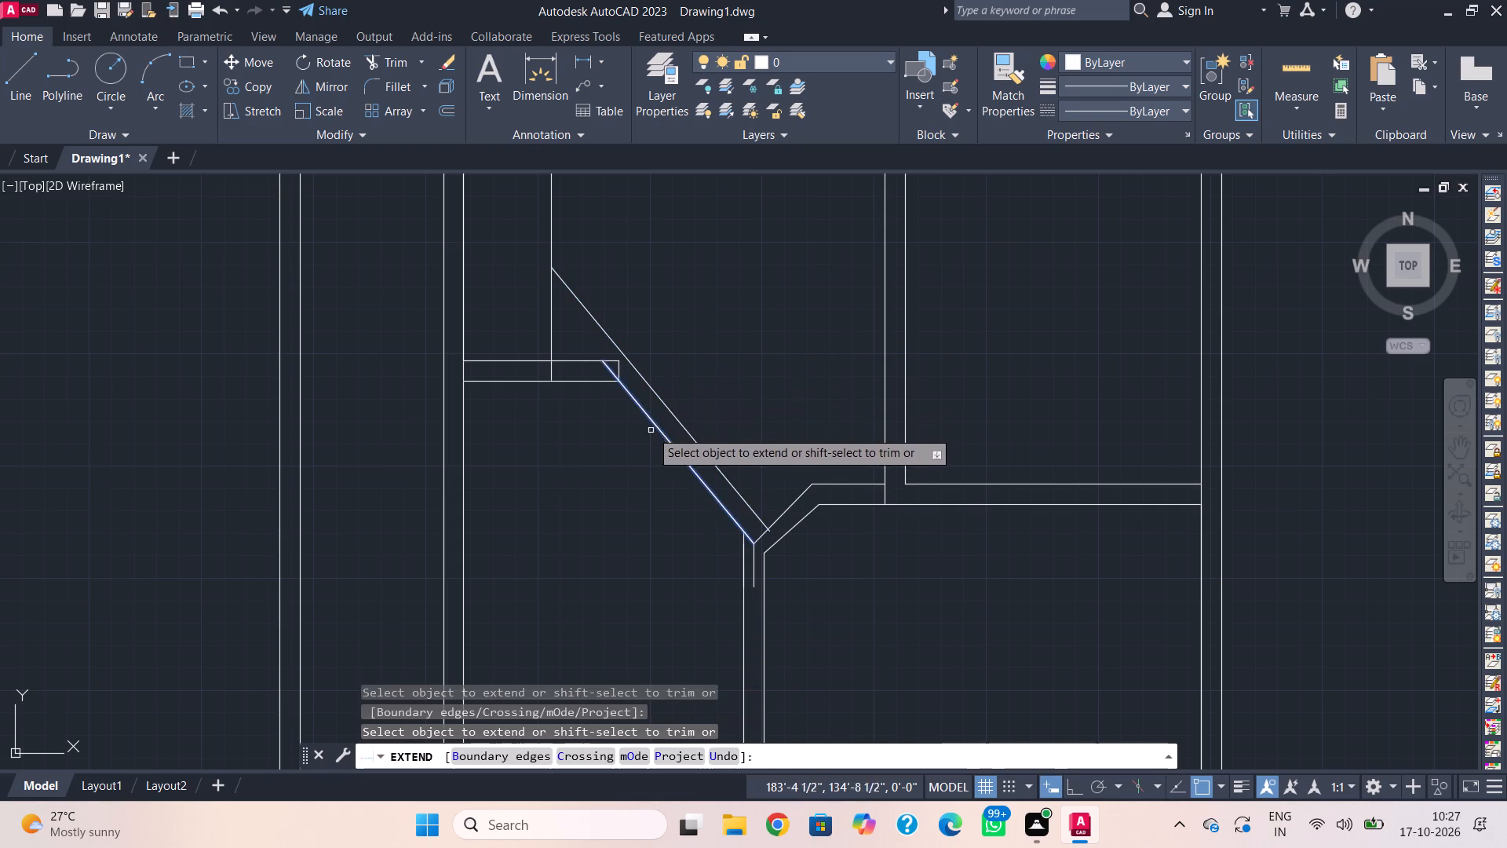
key(Escape)
Draw a short horizontal line from the partition's upper end corner outward across the offset diagonal.
text(l)
key(space)
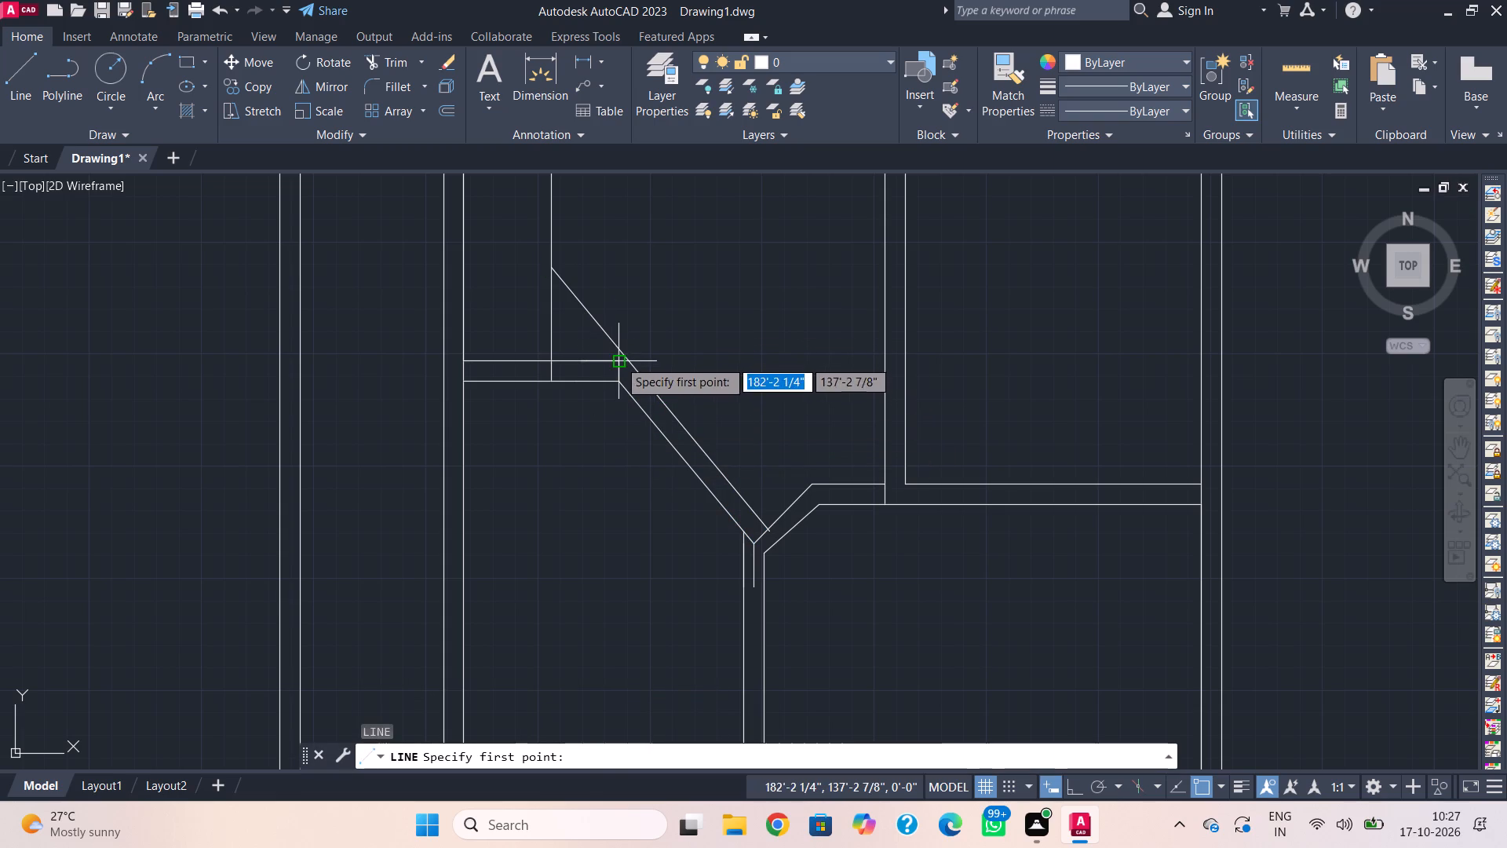
click(618, 360)
click(666, 357)
key(Escape)
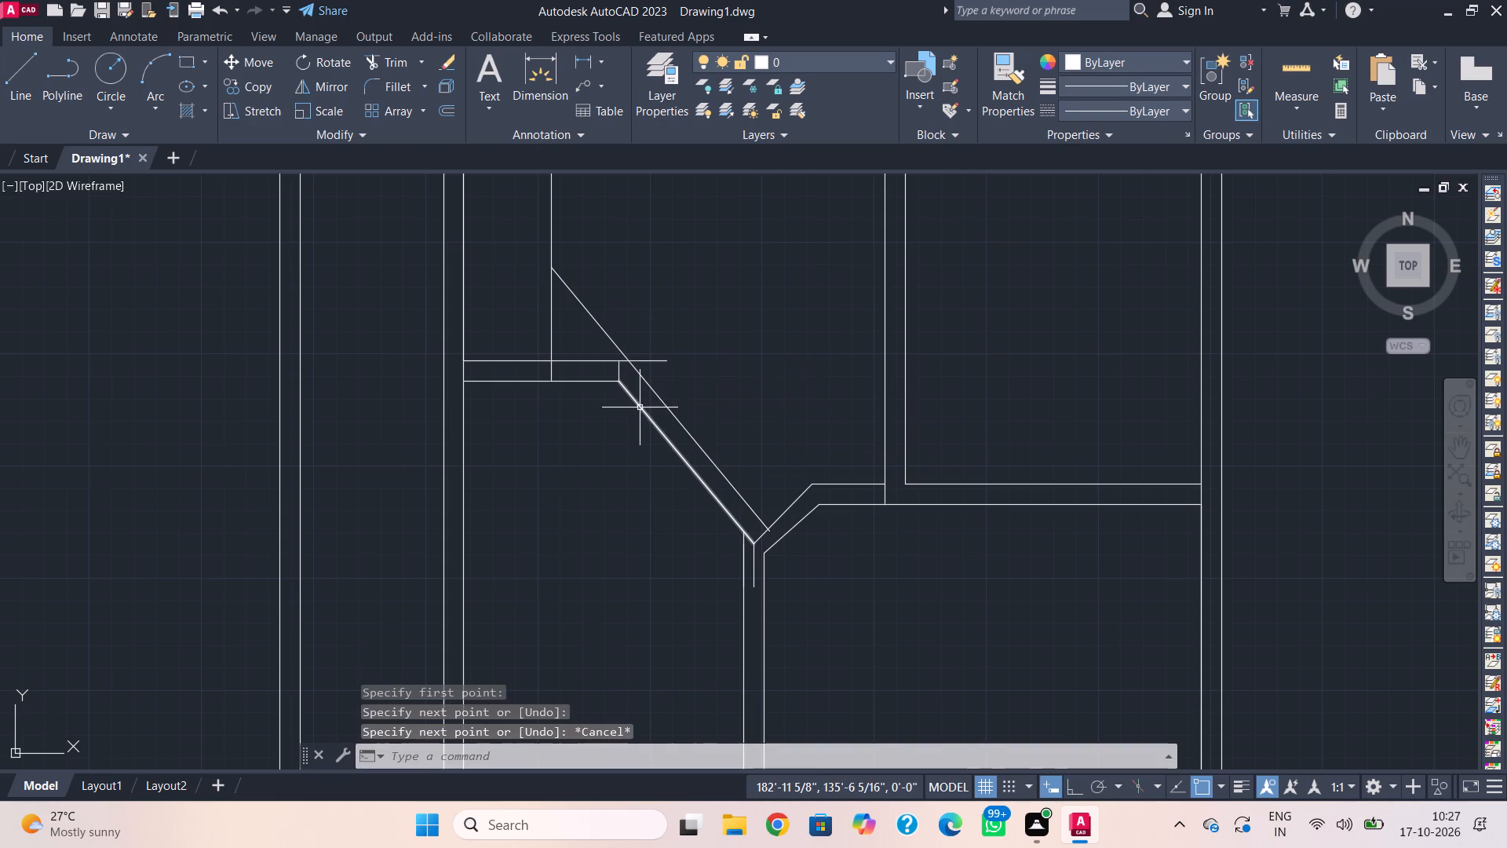
Trim the offset diagonal above the partition and the short horizontal line beyond it, so they meet at a corner.
text(tr)
key(space)
drag(613, 304, 589, 331)
drag(660, 350, 660, 359)
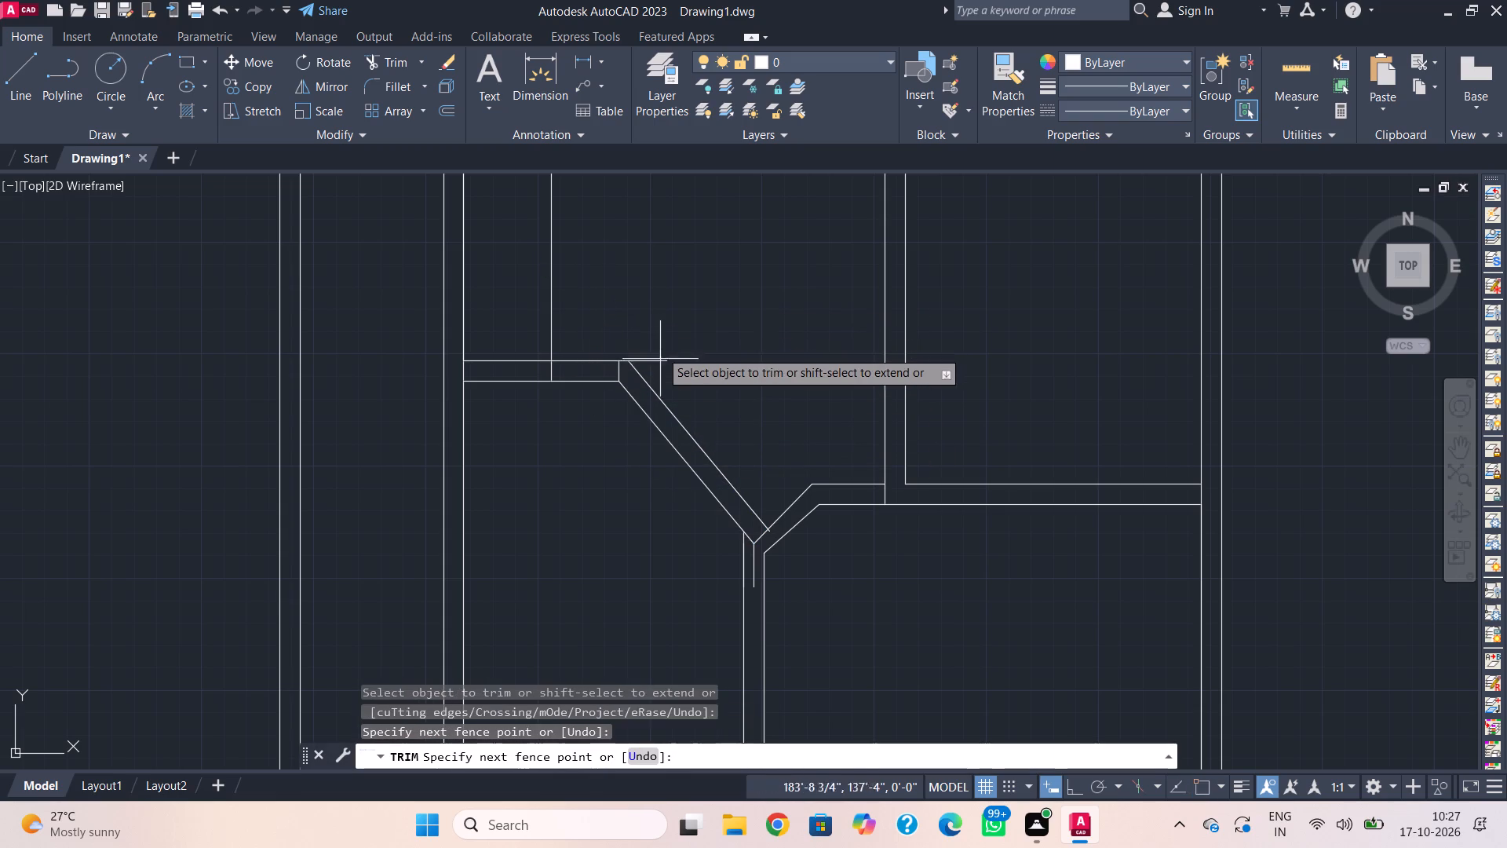
drag(660, 359, 659, 364)
click(666, 406)
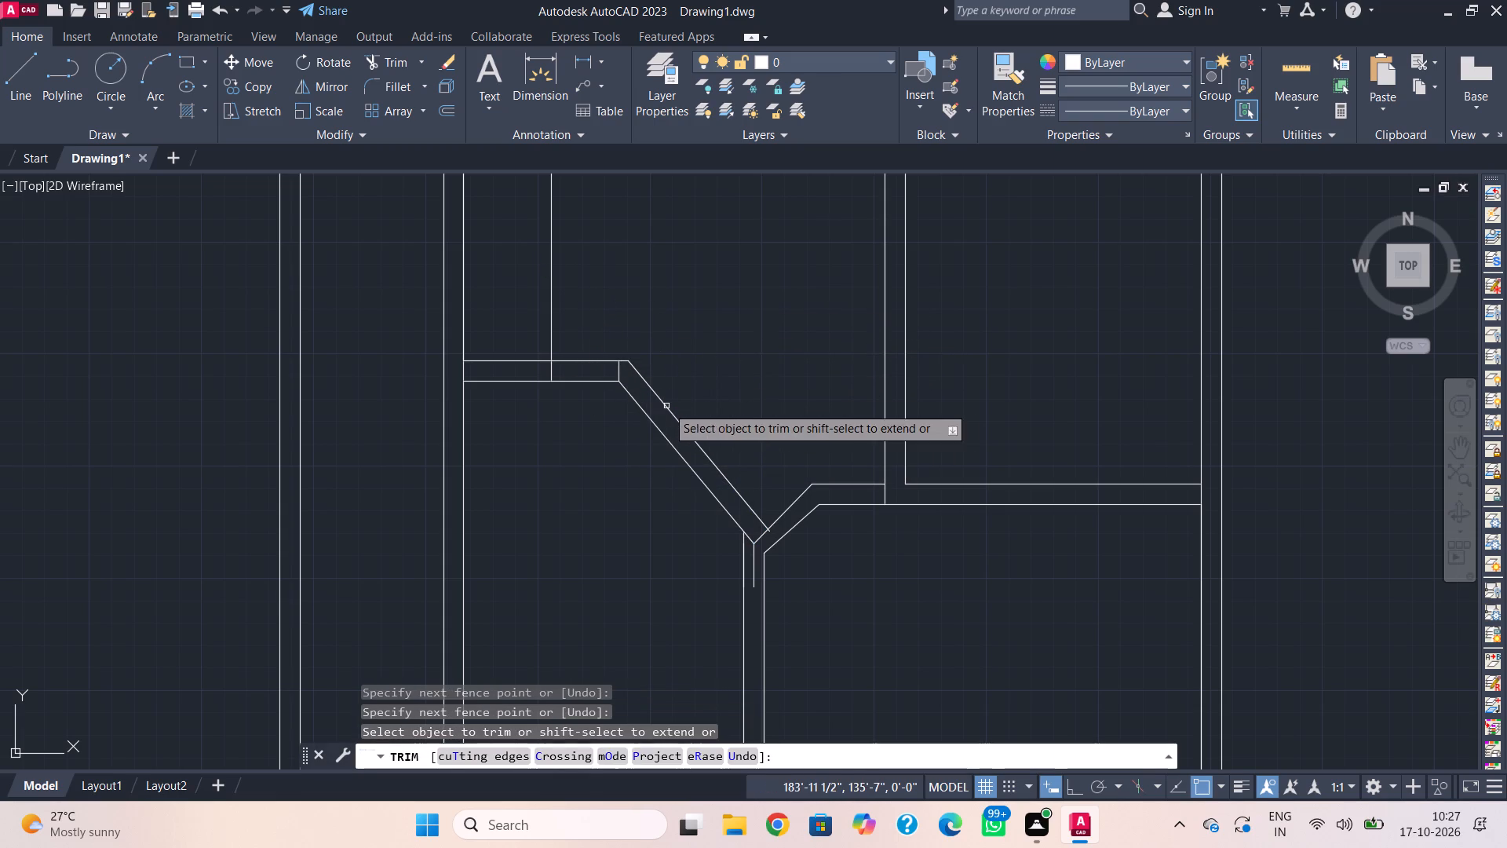
Remove the short vertical stub inside the lower wall and trim the offset diagonal's overshoot at the angled wall.
click(751, 587)
scroll(770, 532, up, 4)
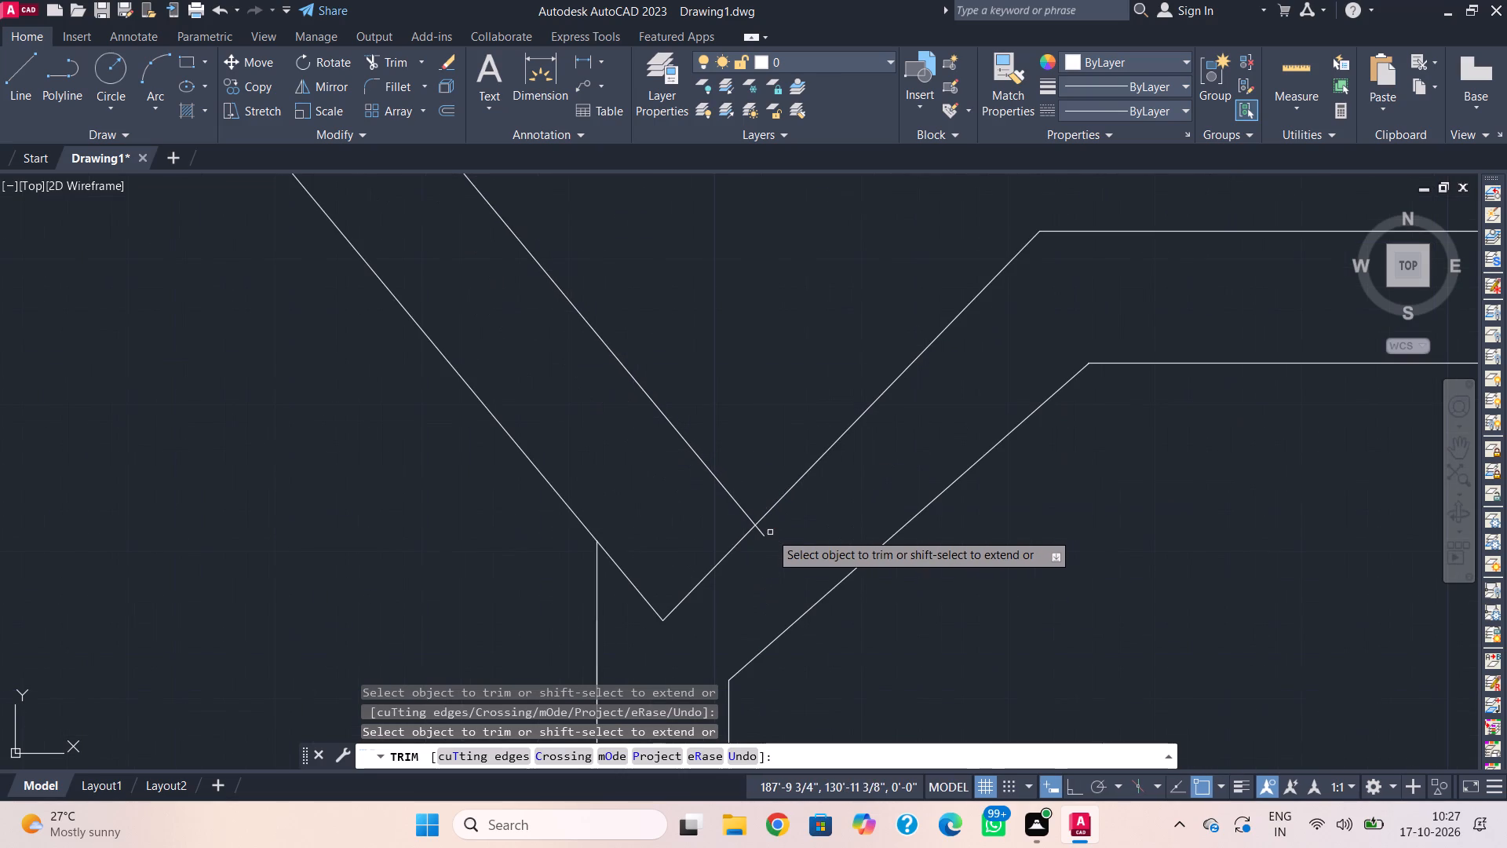
click(763, 539)
scroll(775, 550, down, 3)
scroll(870, 620, down, 1)
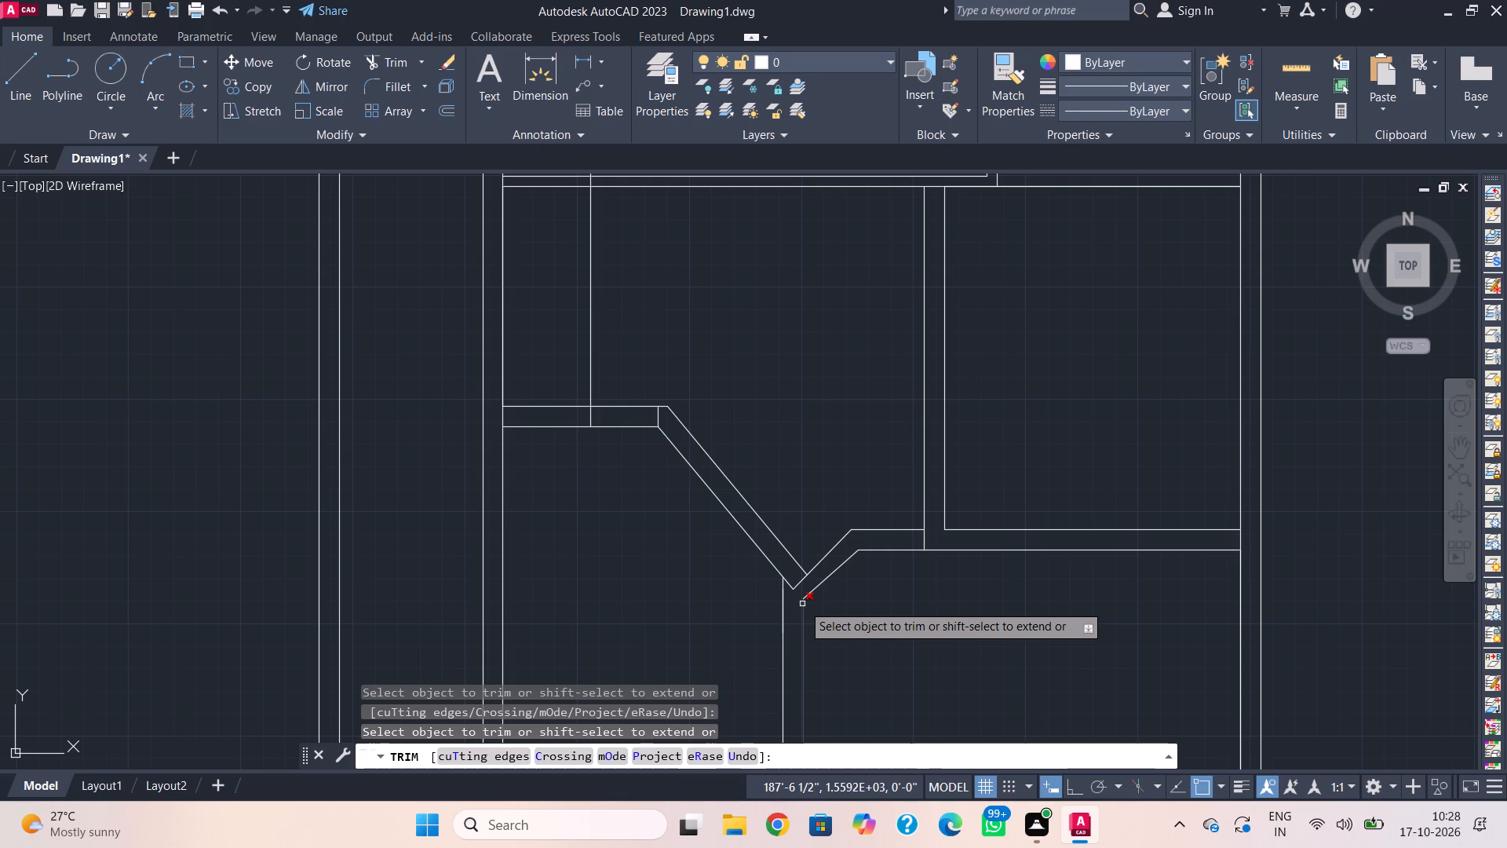
Trim away both long diagonal lines and the outer line of the lower room's left wall.
drag(816, 459, 626, 649)
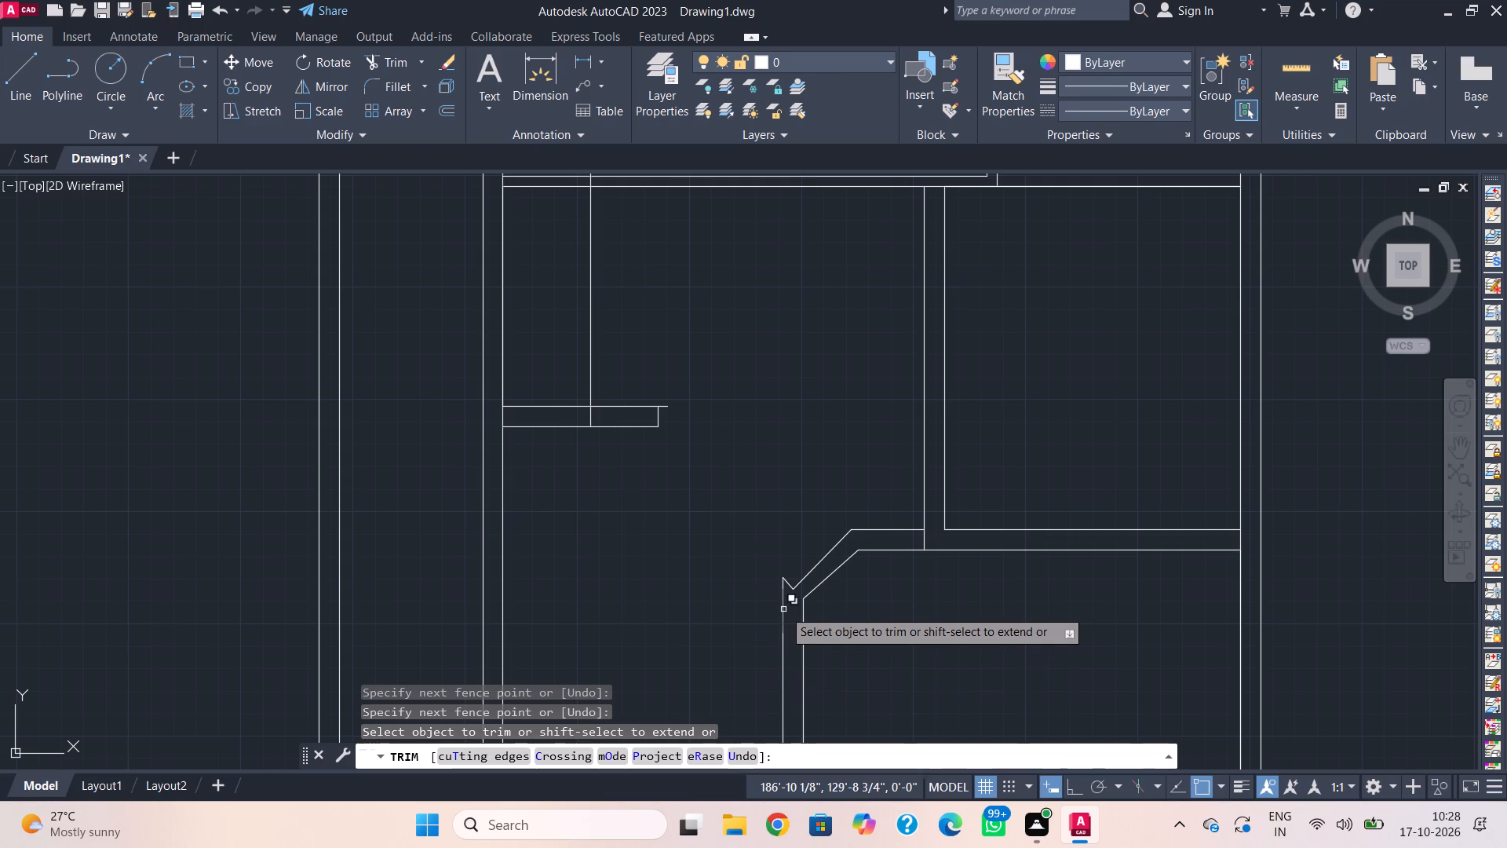
click(783, 593)
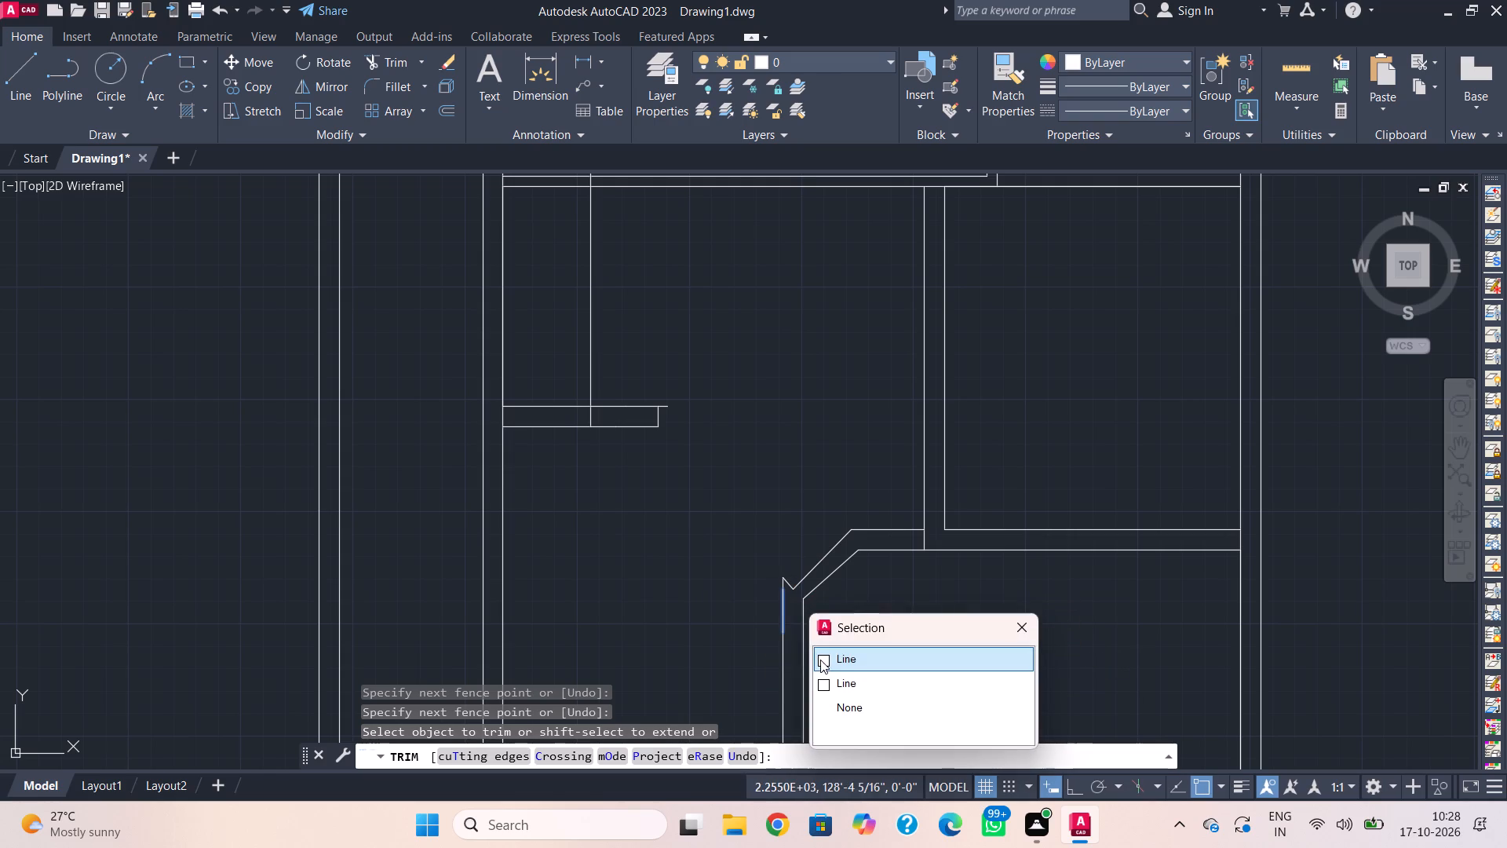
click(820, 660)
drag(785, 591, 761, 612)
key(Escape)
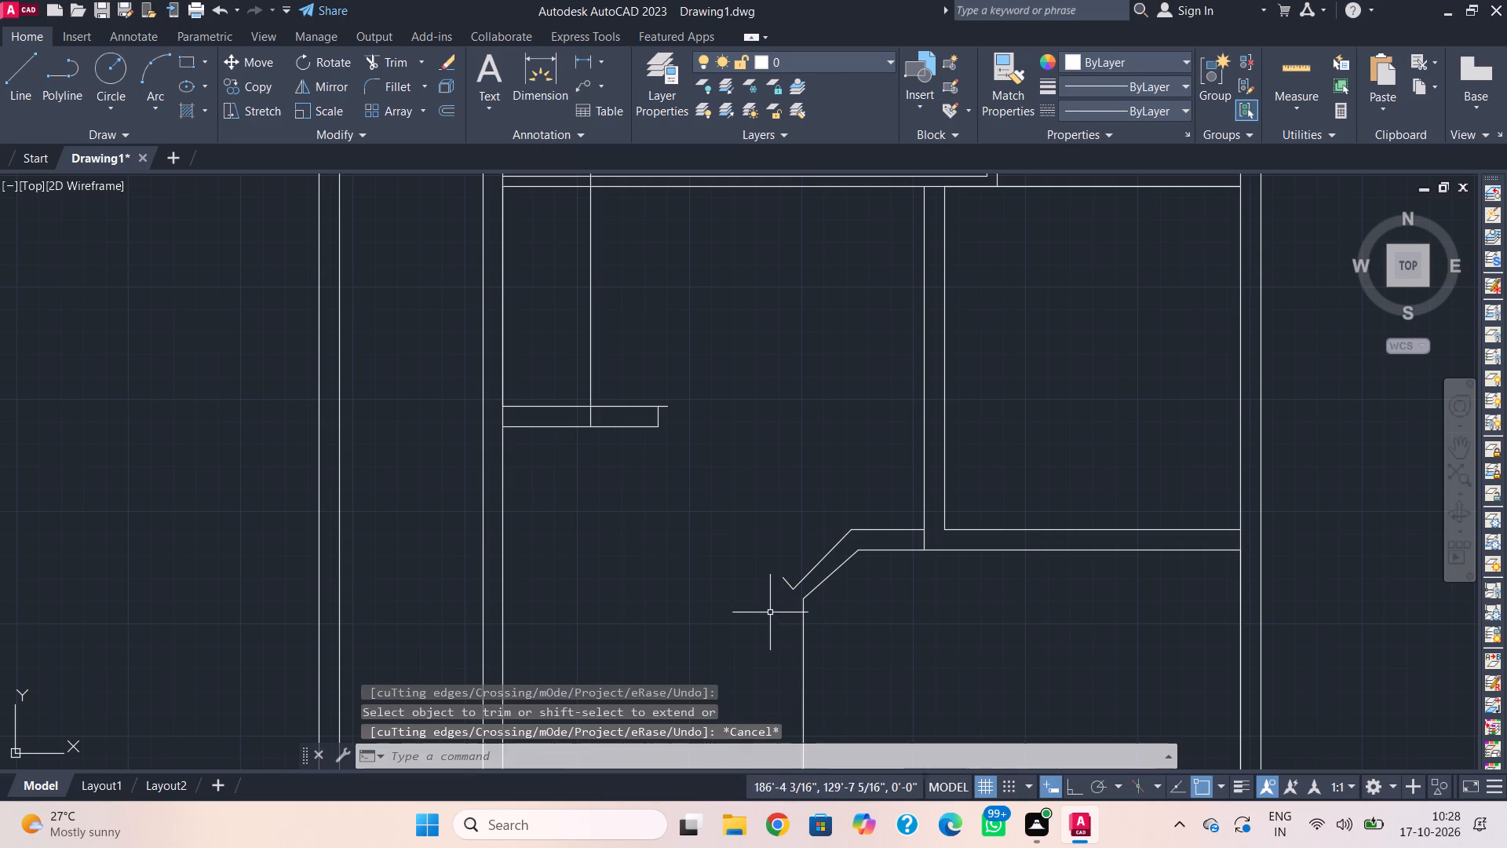
Draw a diagonal line from the end of the leftover short stub to the extended upper corner of the upper-left partition.
middle_drag(764, 646, 787, 606)
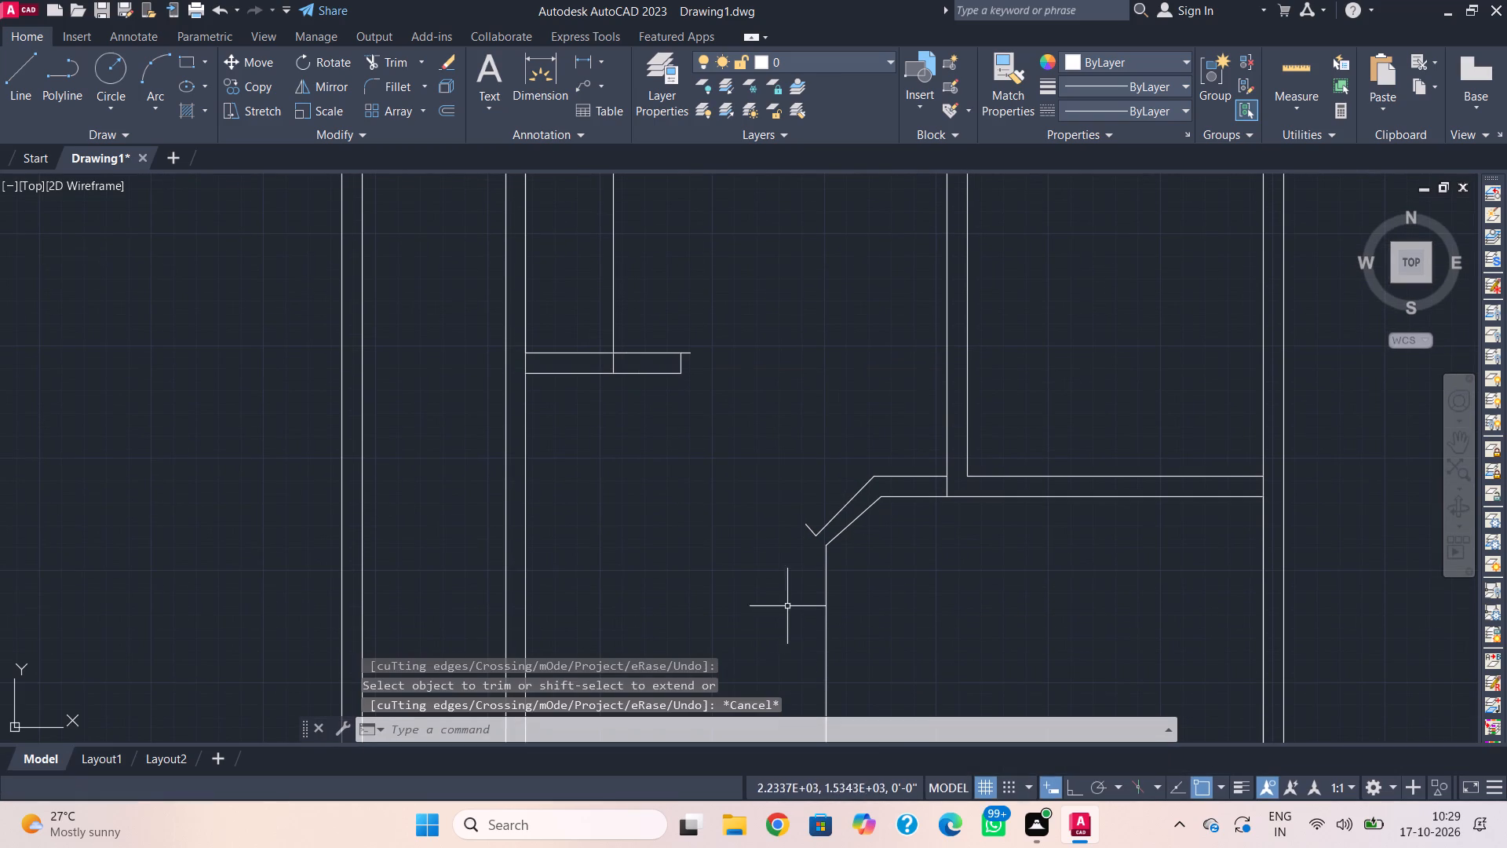
text(l)
key(space)
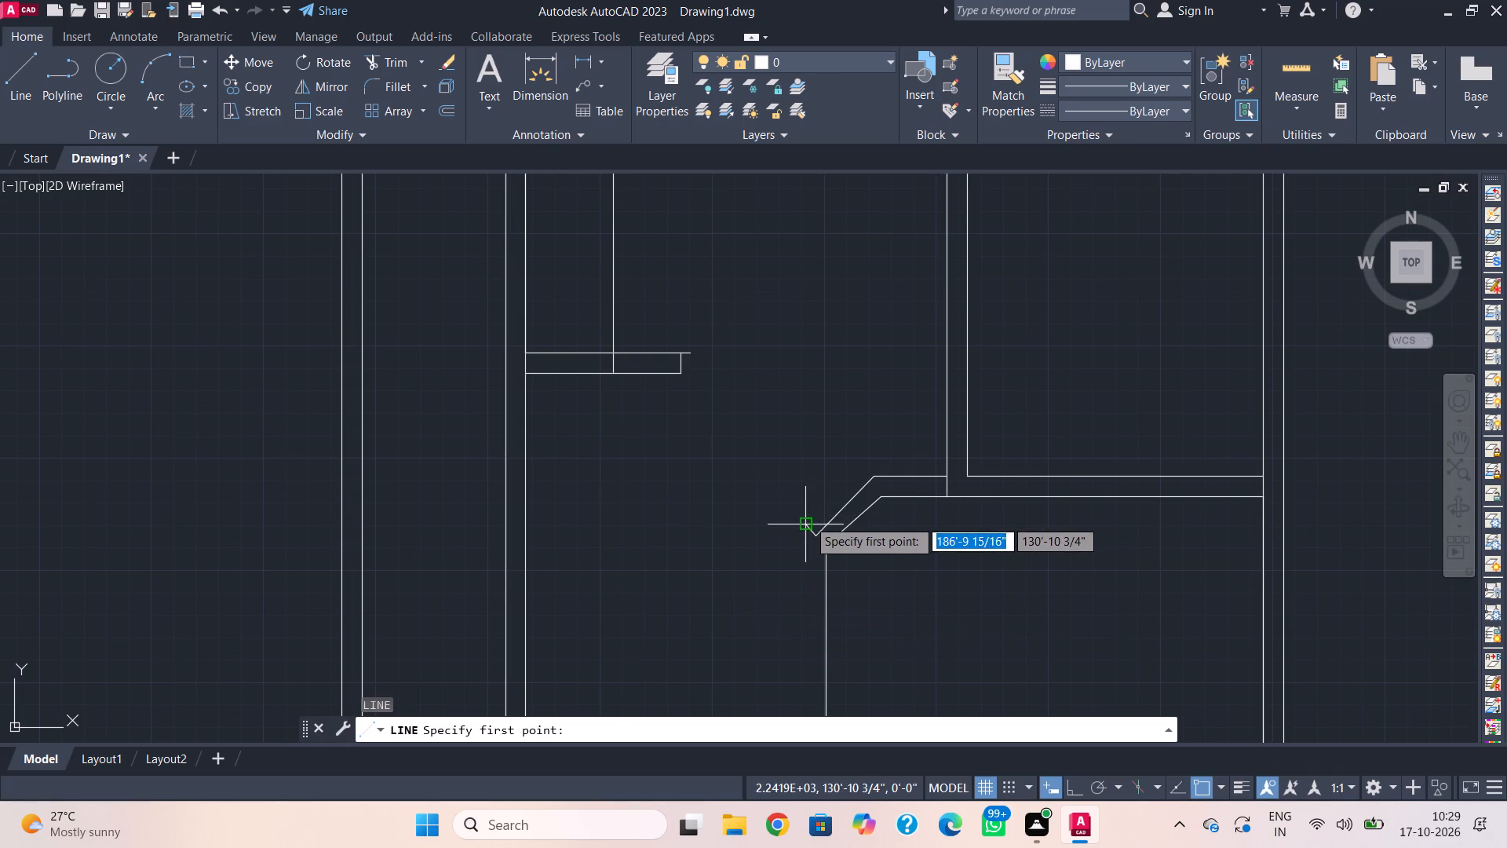
click(808, 519)
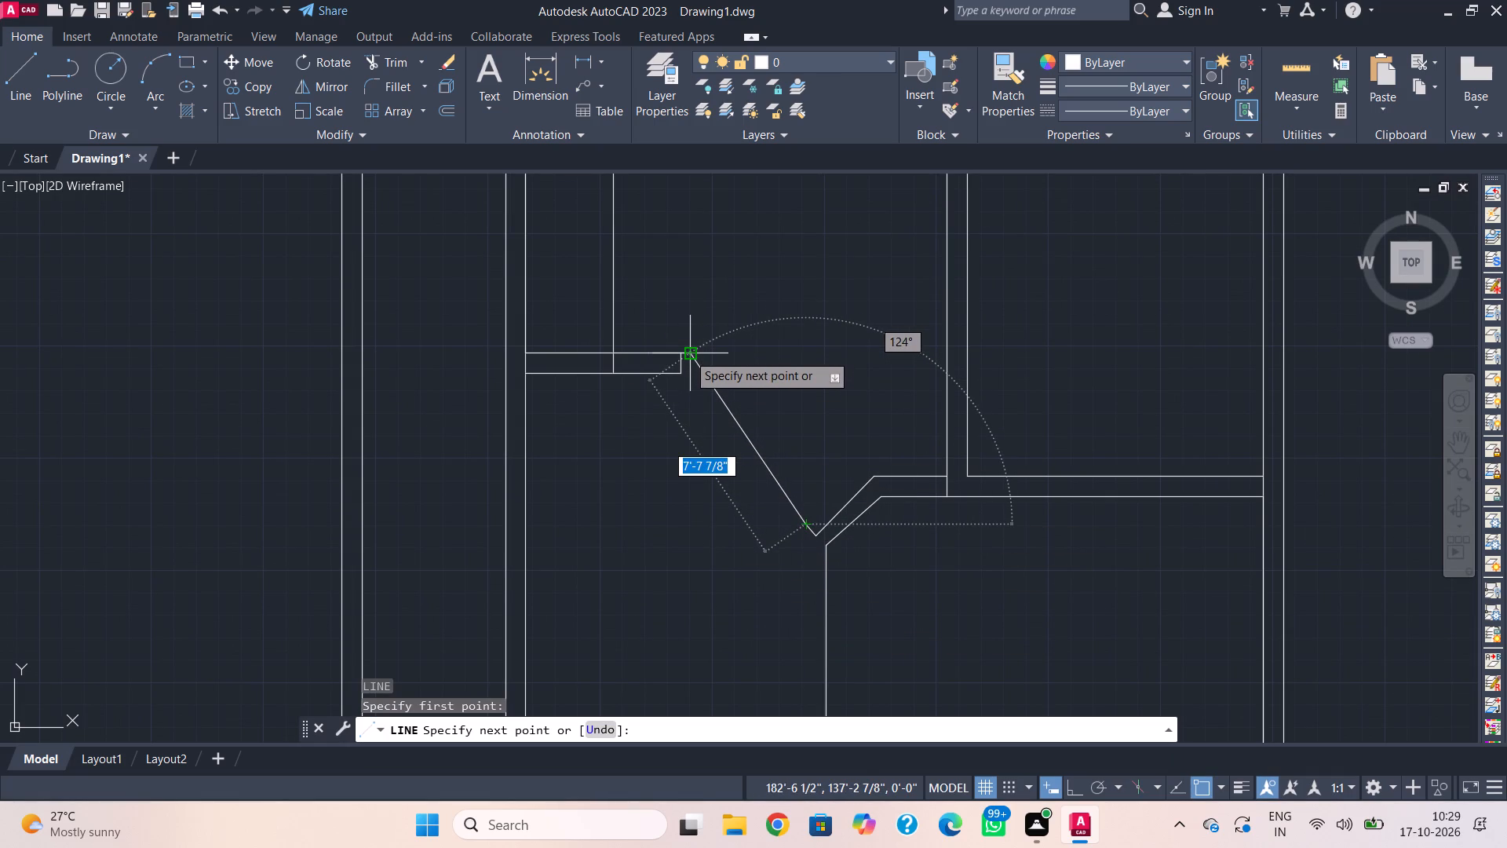
click(688, 353)
key(Escape)
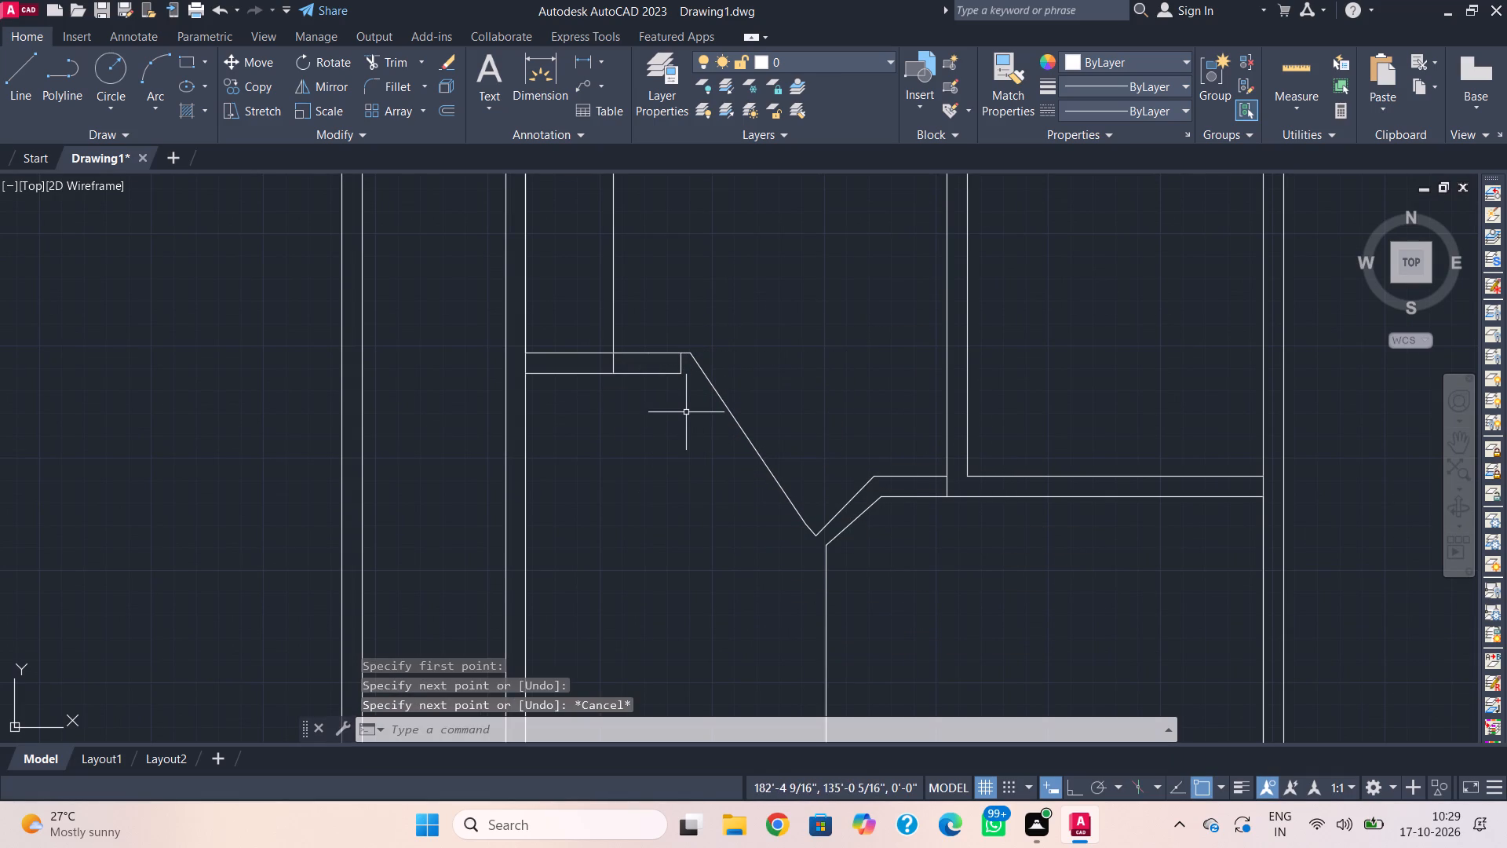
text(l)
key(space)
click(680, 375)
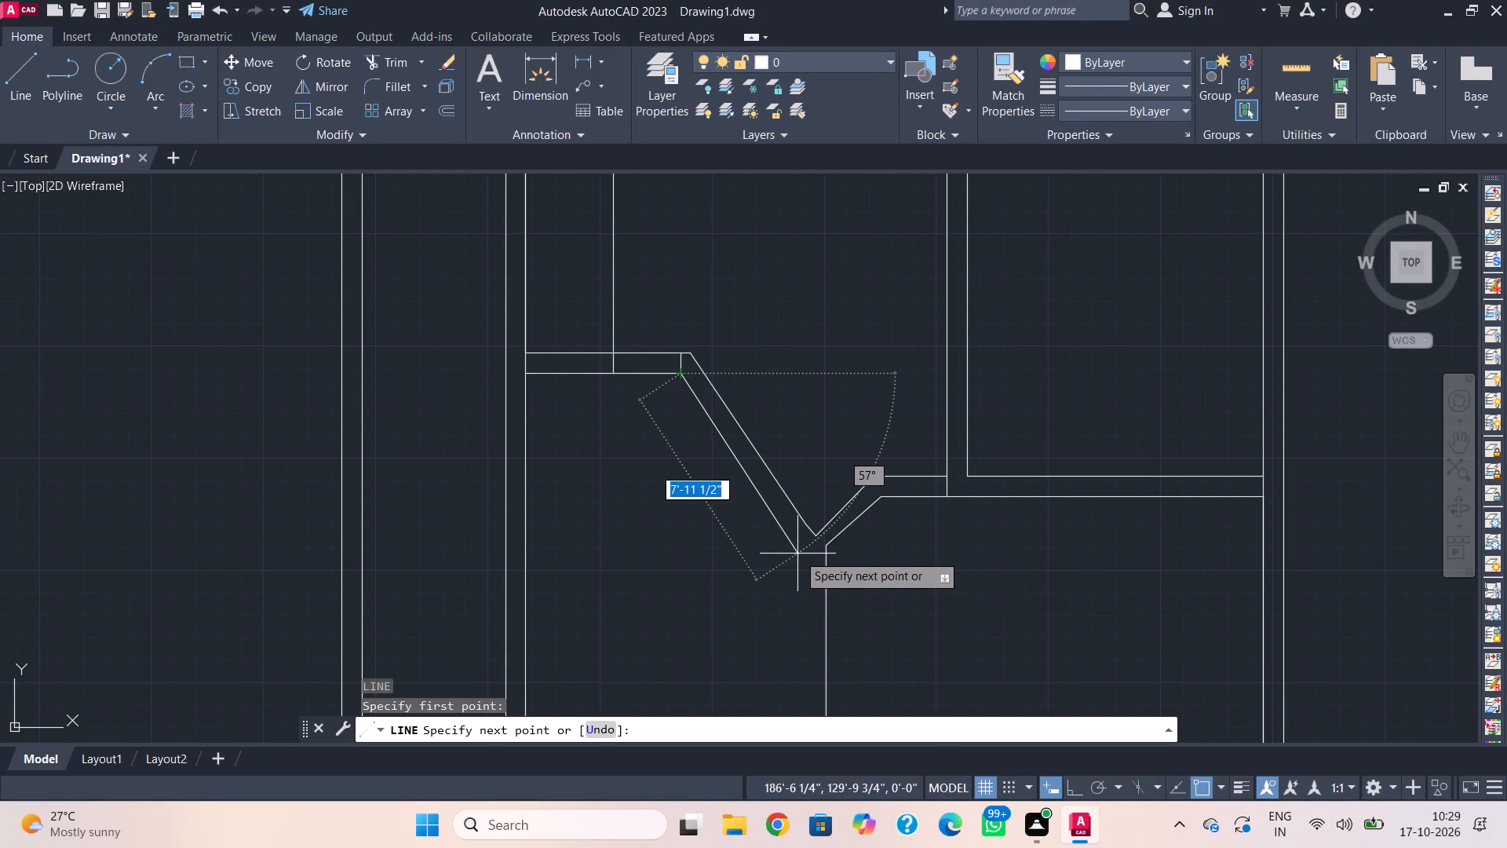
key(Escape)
Offset the new diagonal line 9" toward its lower-left side.
text(o)
key(space)
key(space)
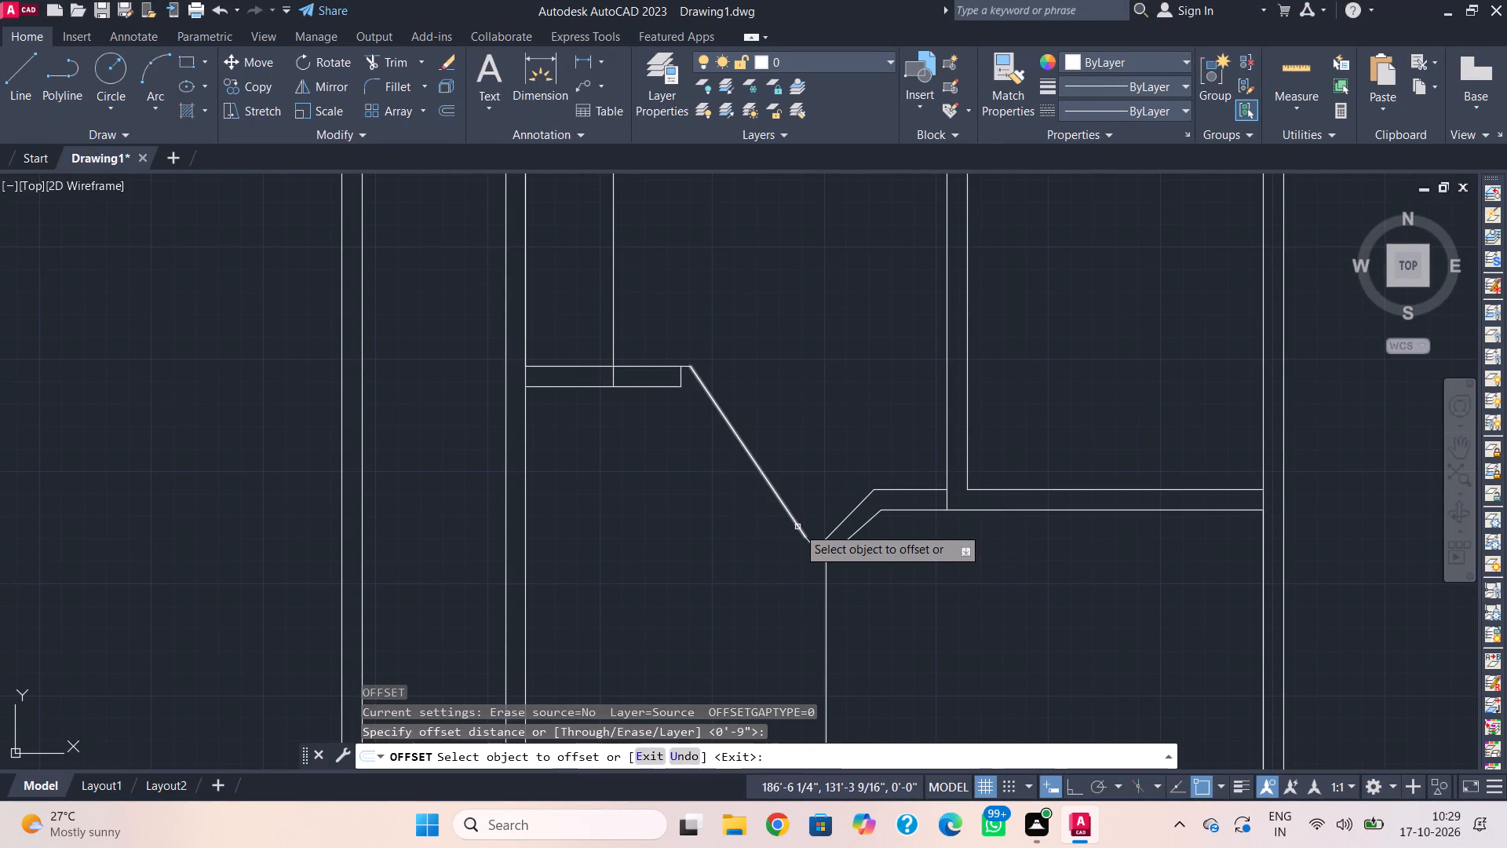
click(797, 521)
click(769, 554)
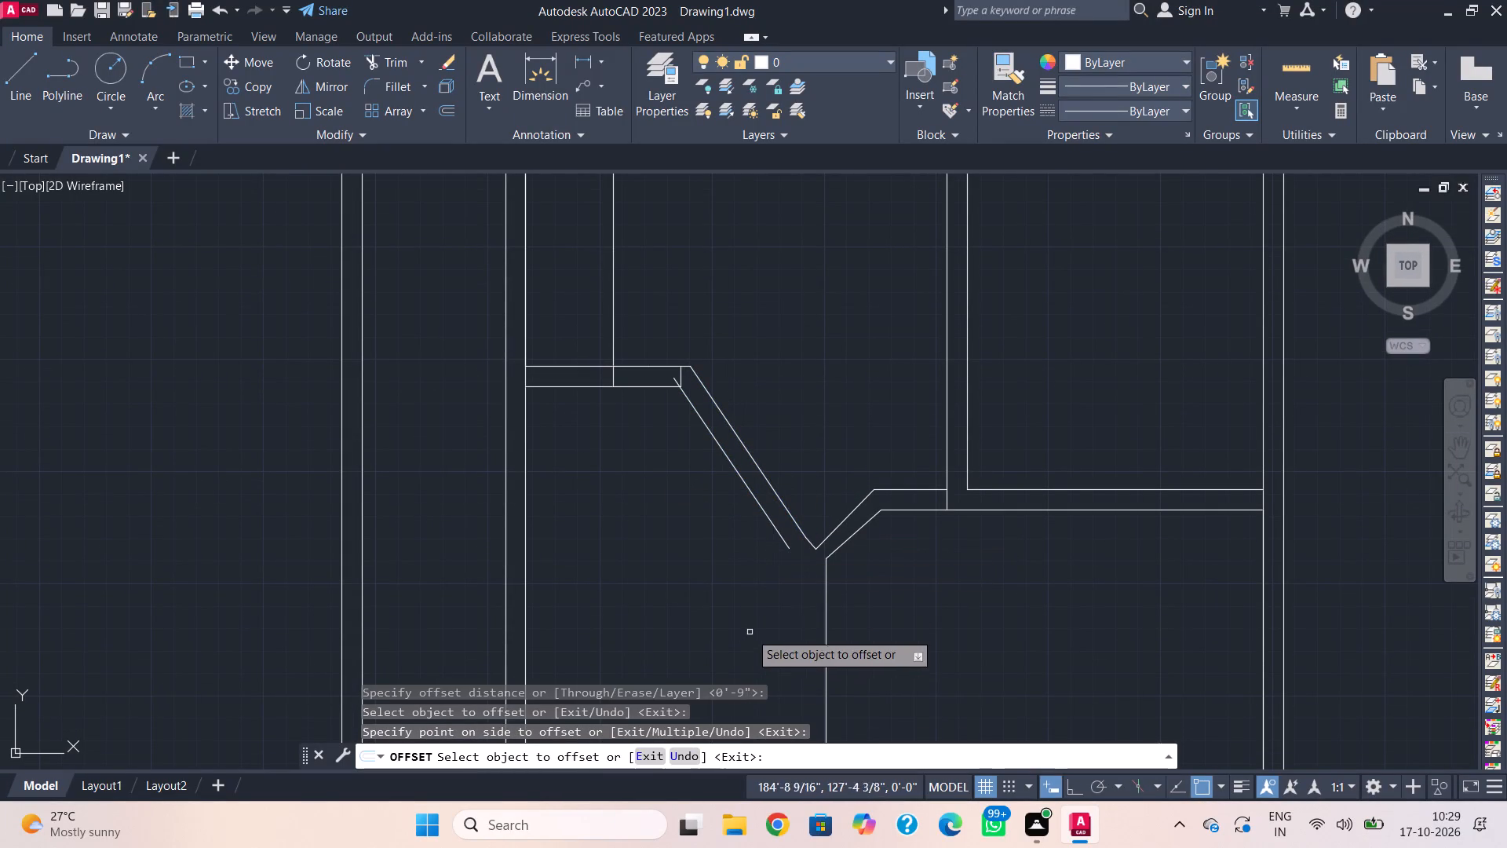
key(Escape)
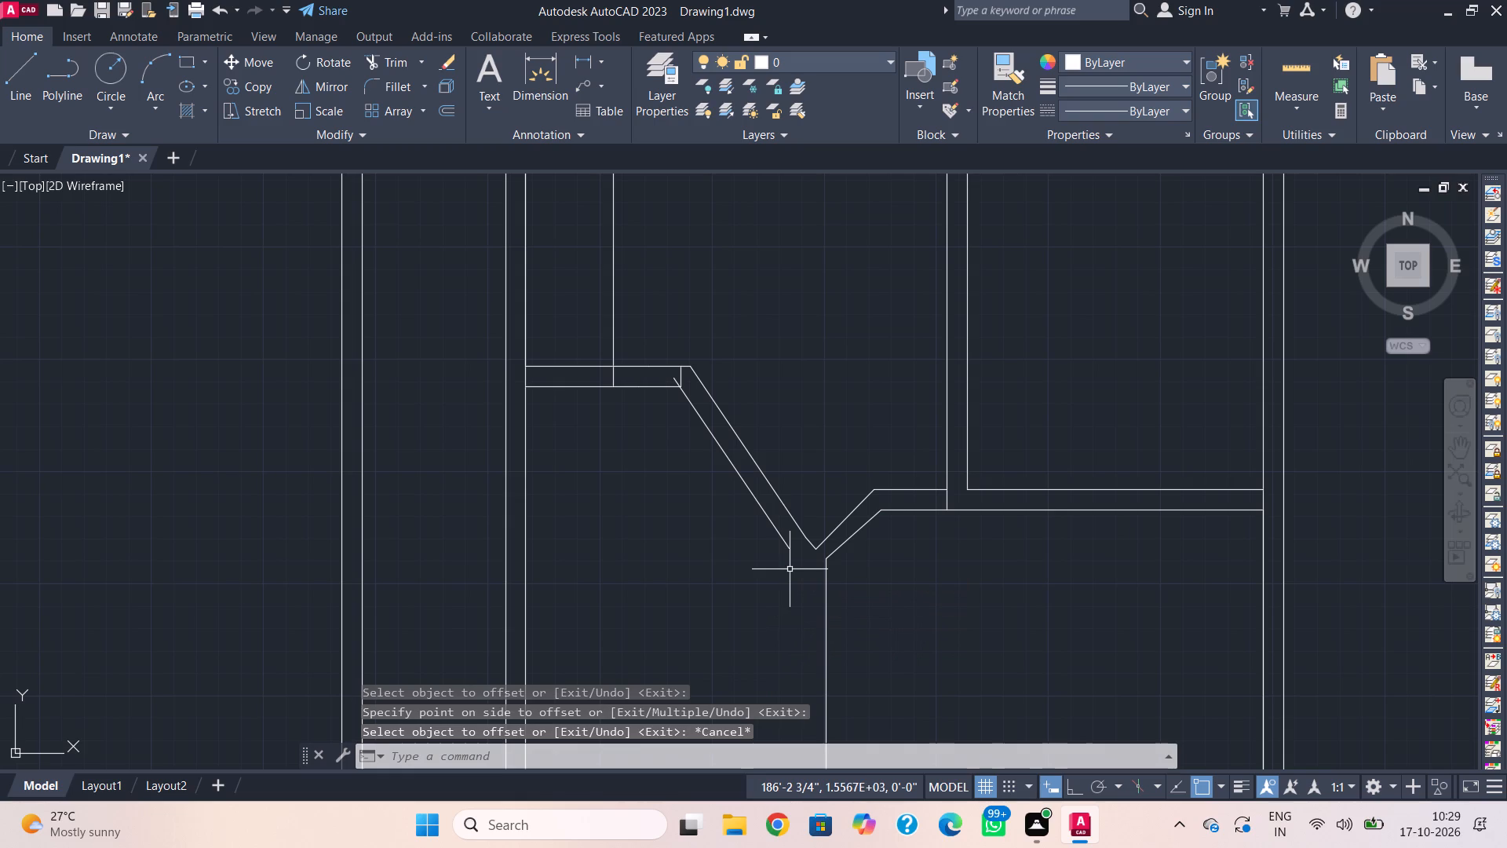
Extend the lower end of the 9" offset diagonal to the lower room's remaining vertical wall line.
key(e)
text(x)
key(space)
click(783, 543)
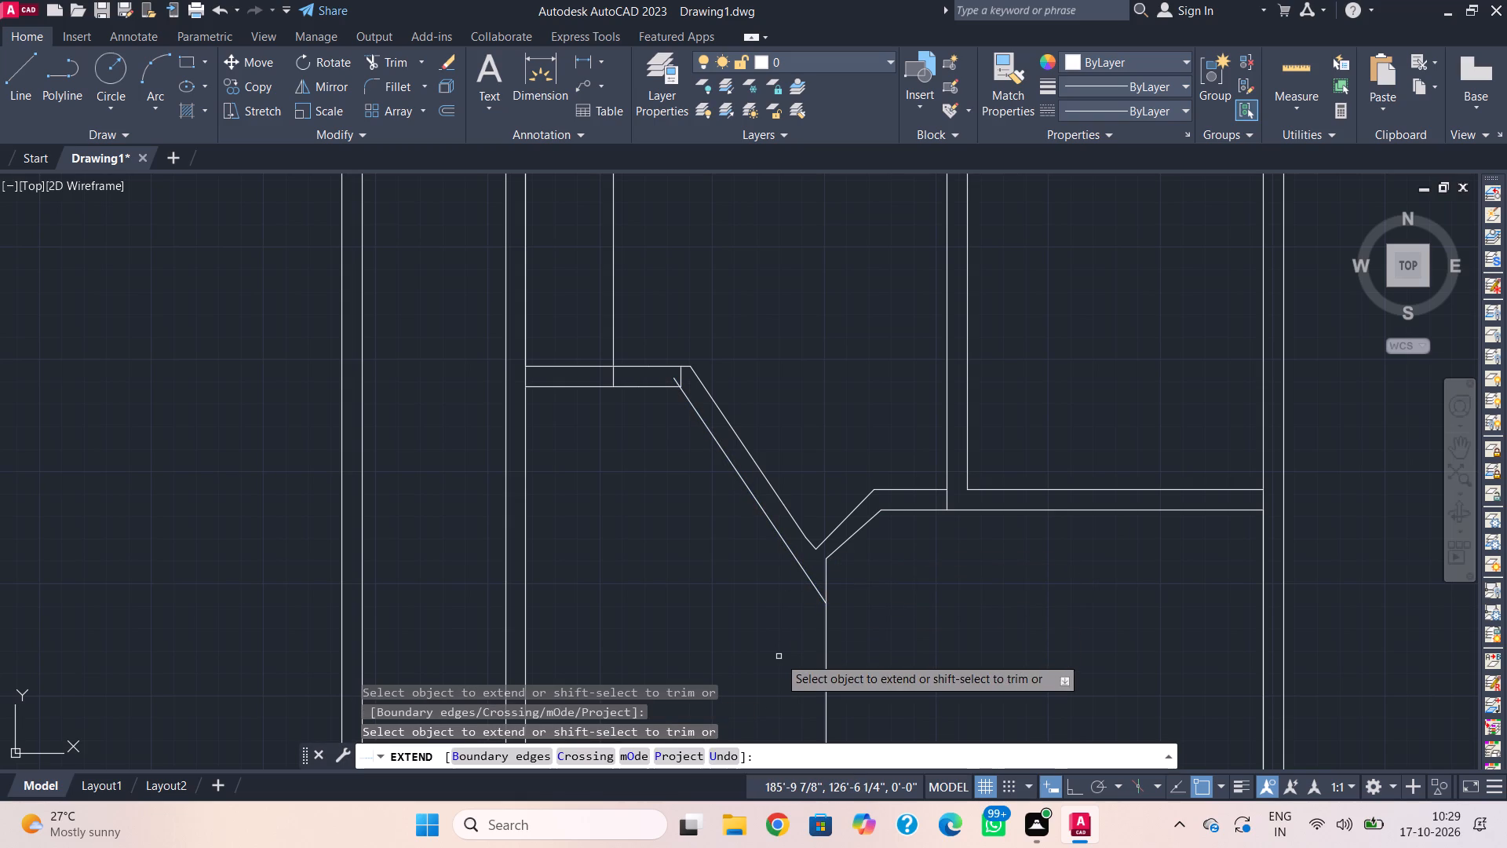
key(Escape)
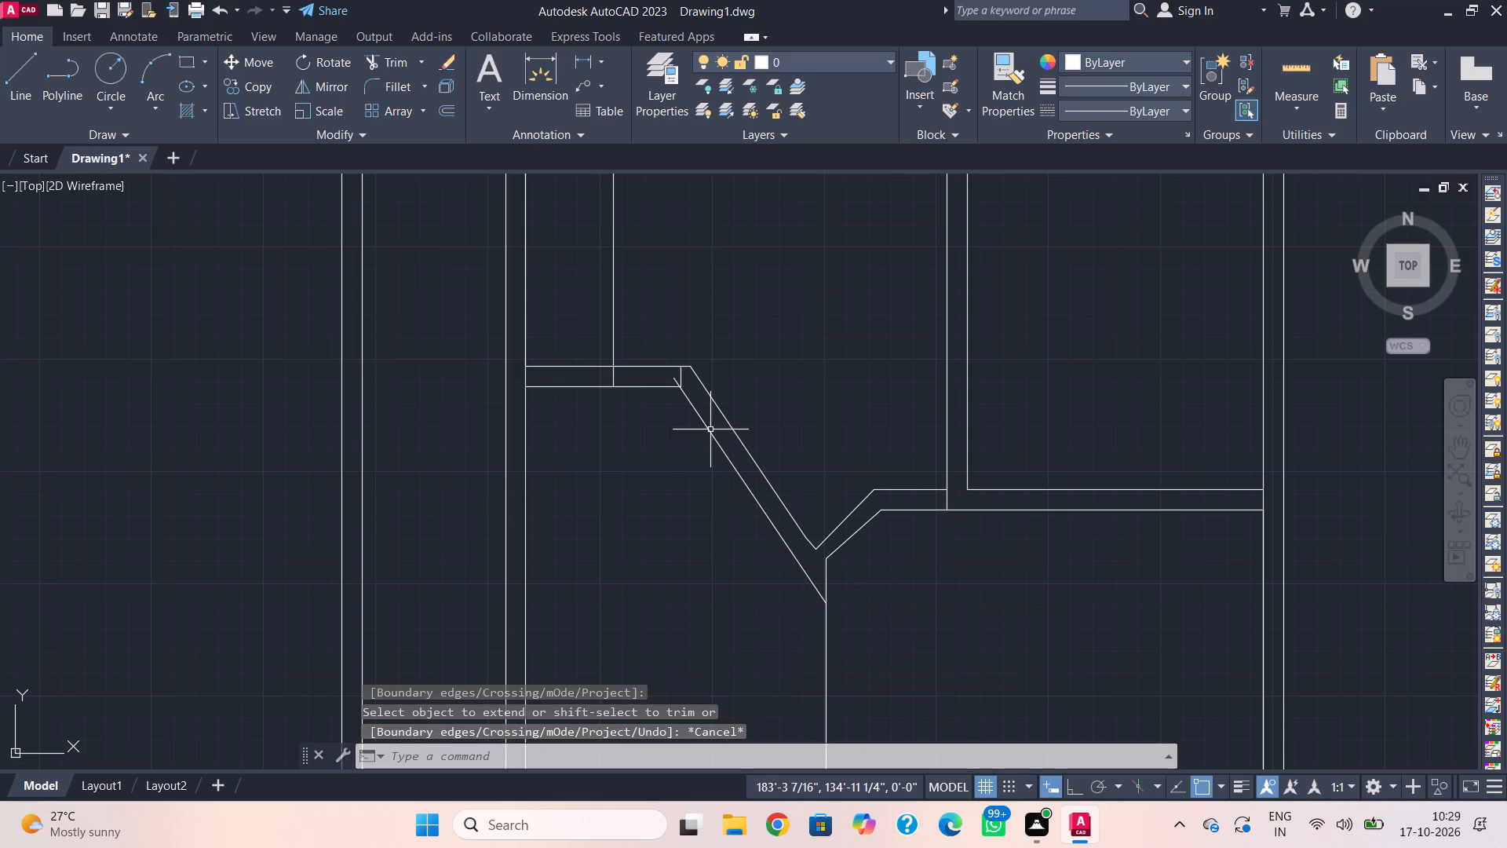
Trim the offset diagonal's upper end where it crosses the upper-left partition's lower line.
text(tr)
key(space)
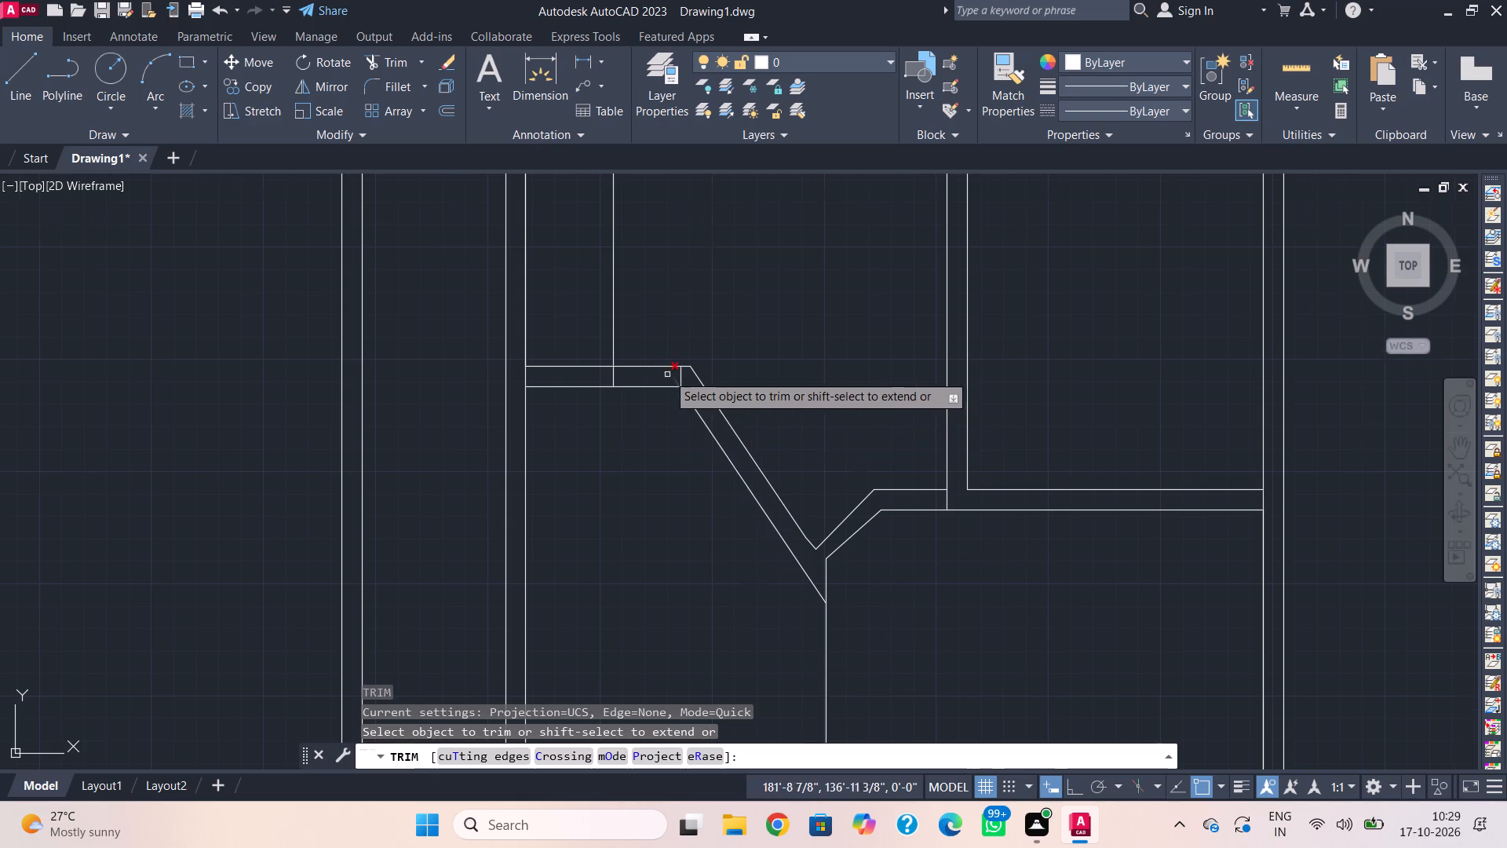
scroll(667, 373, up, 1)
click(684, 385)
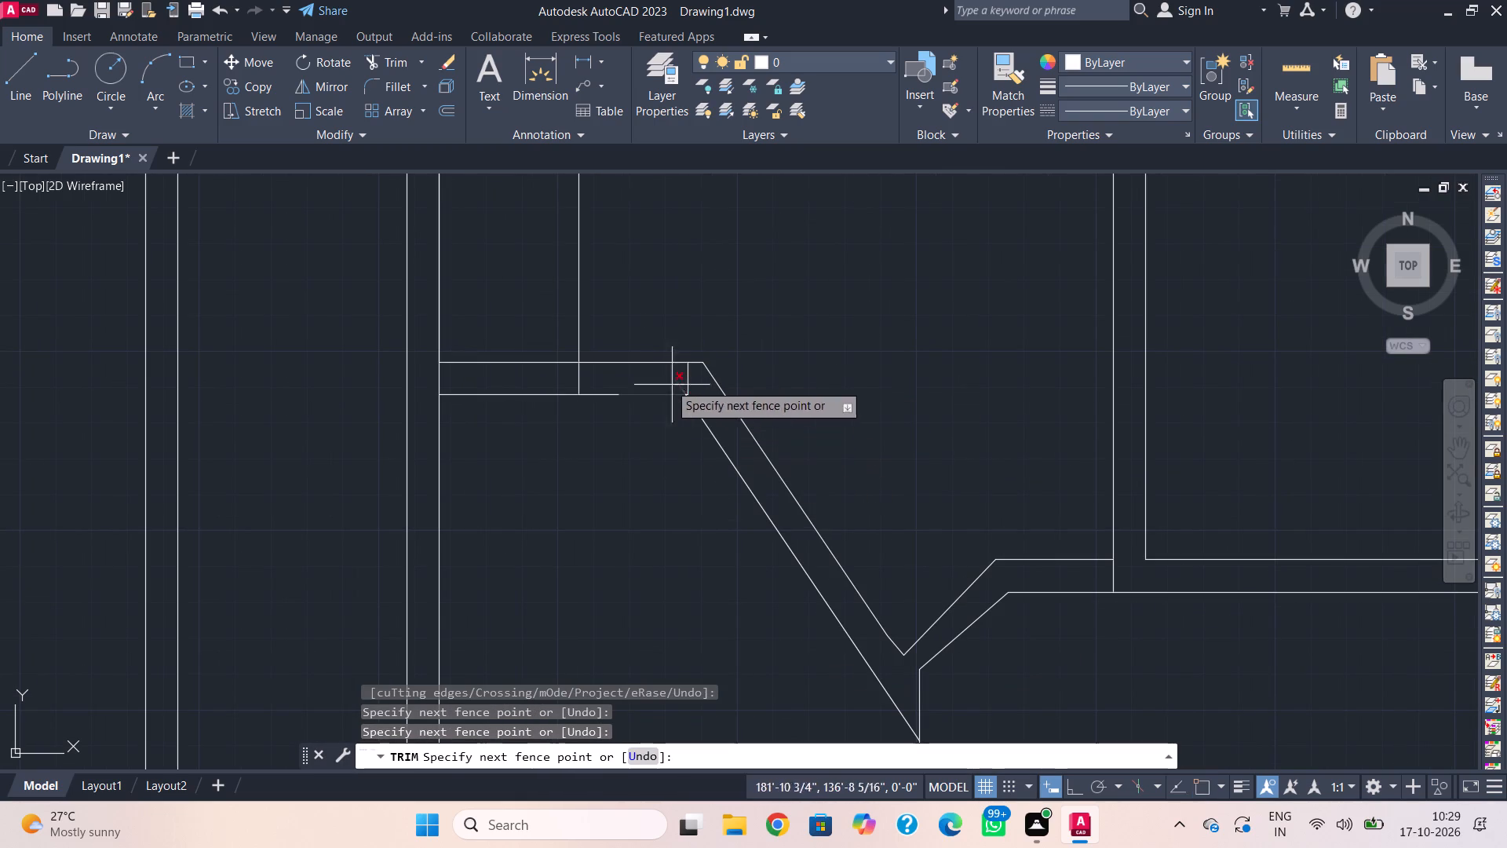
click(661, 381)
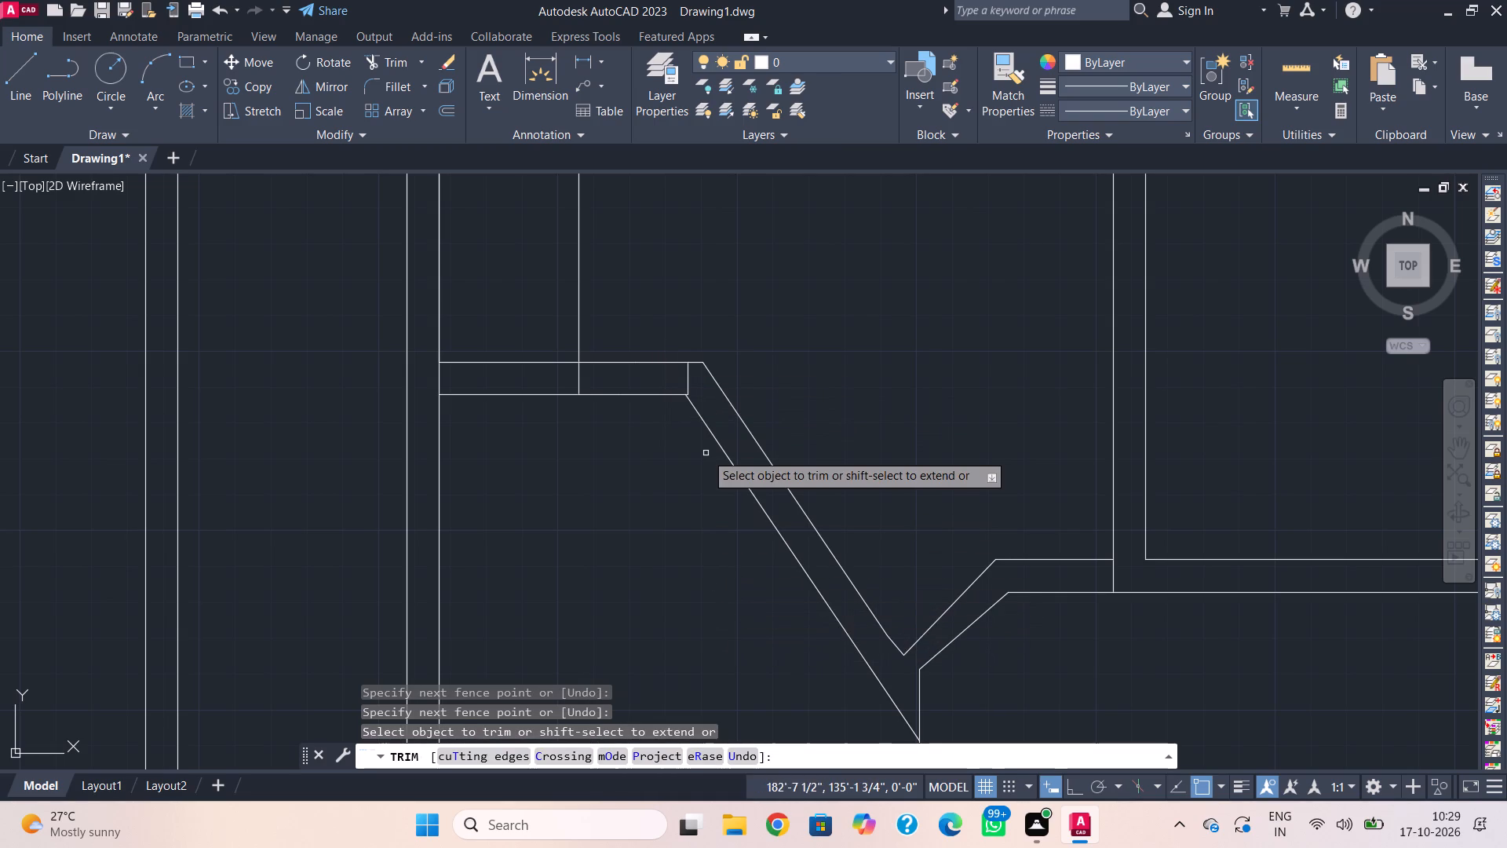
scroll(703, 455, up, 4)
scroll(682, 524, down, 1)
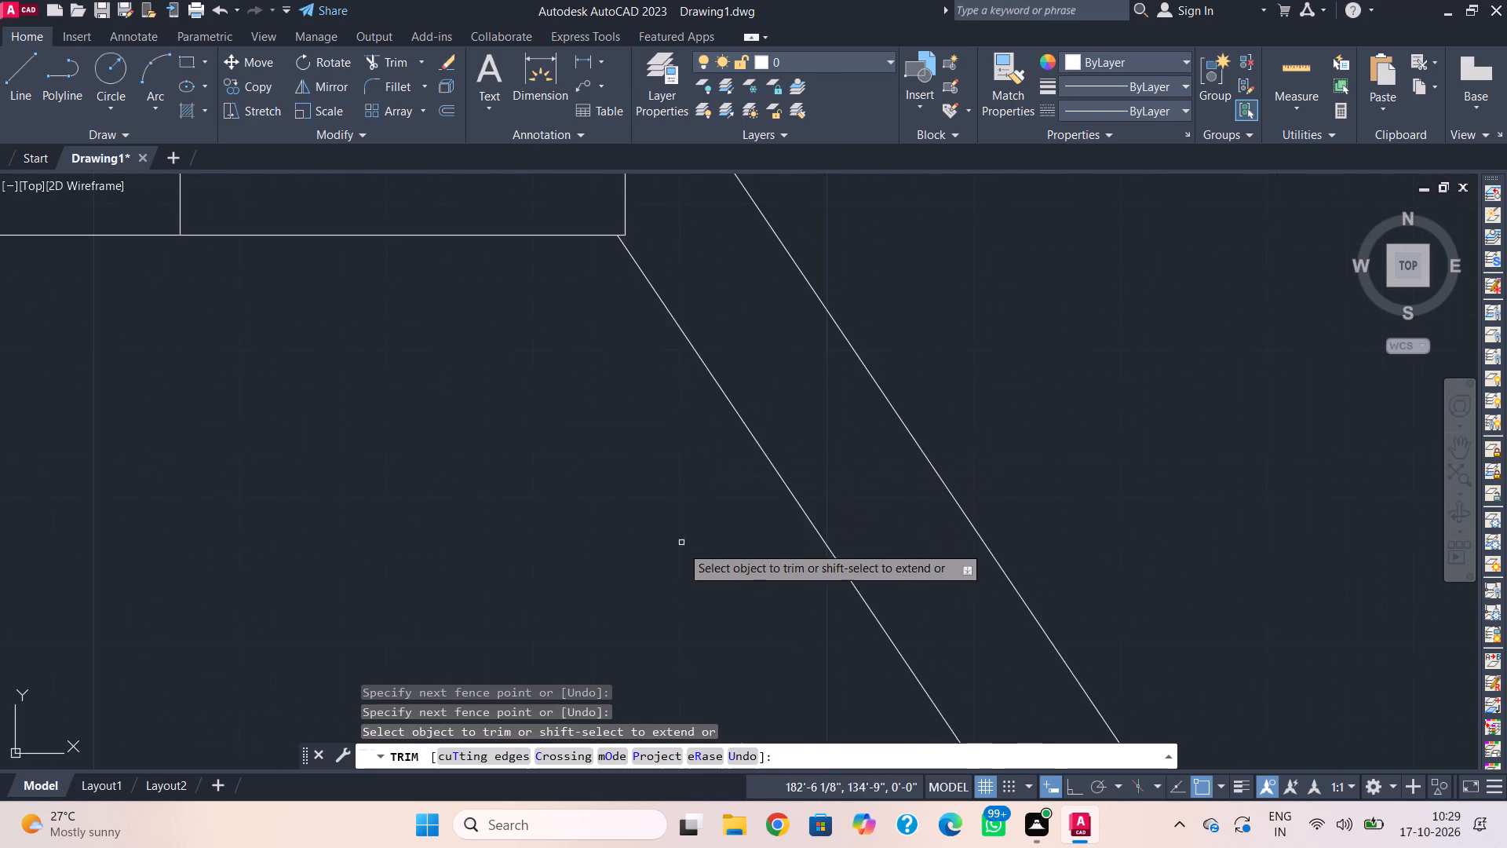
scroll(669, 557, down, 1)
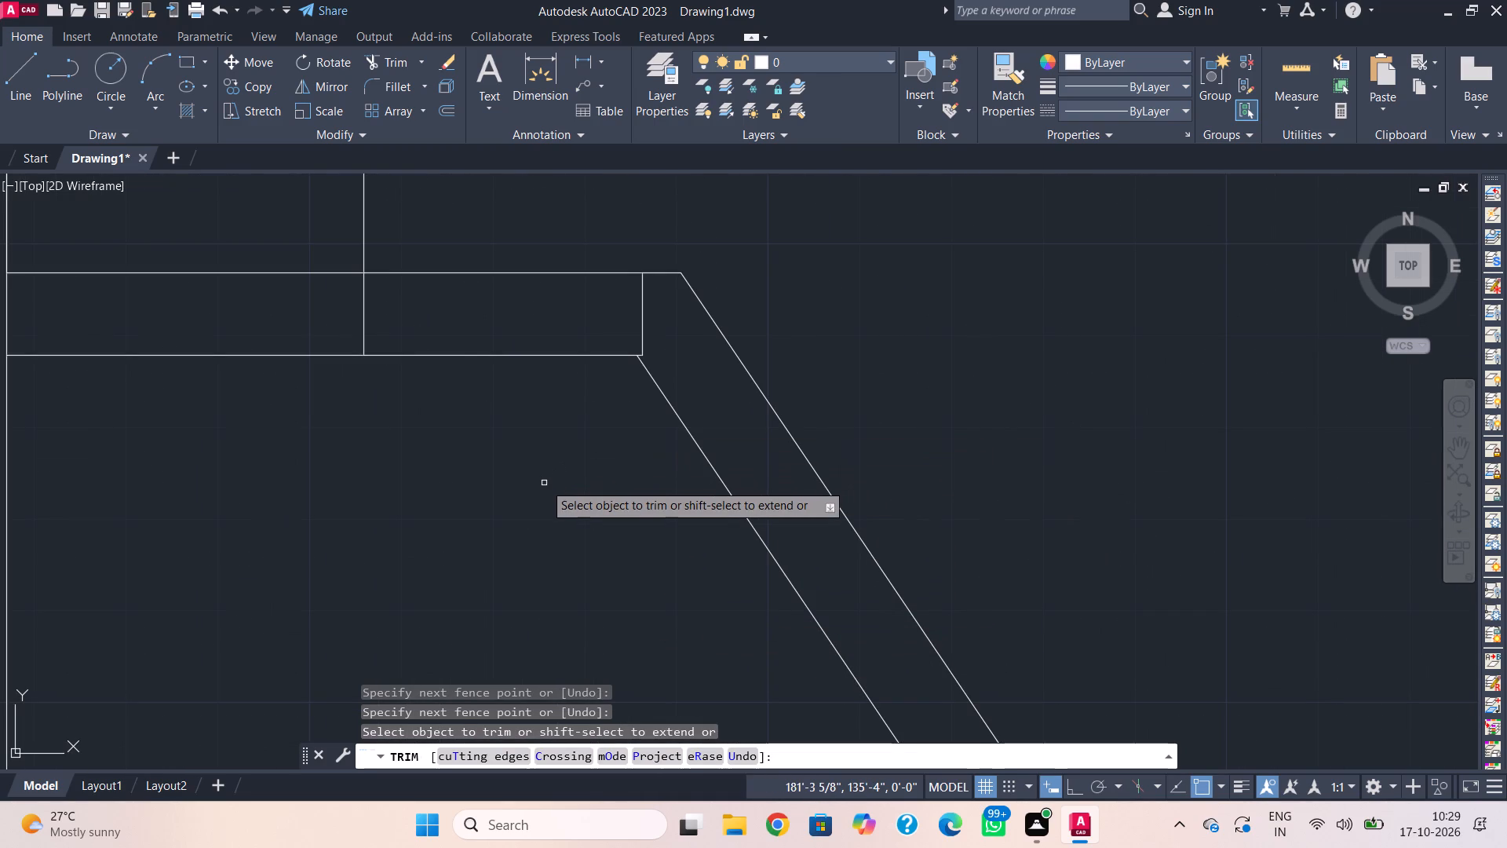
key(Escape)
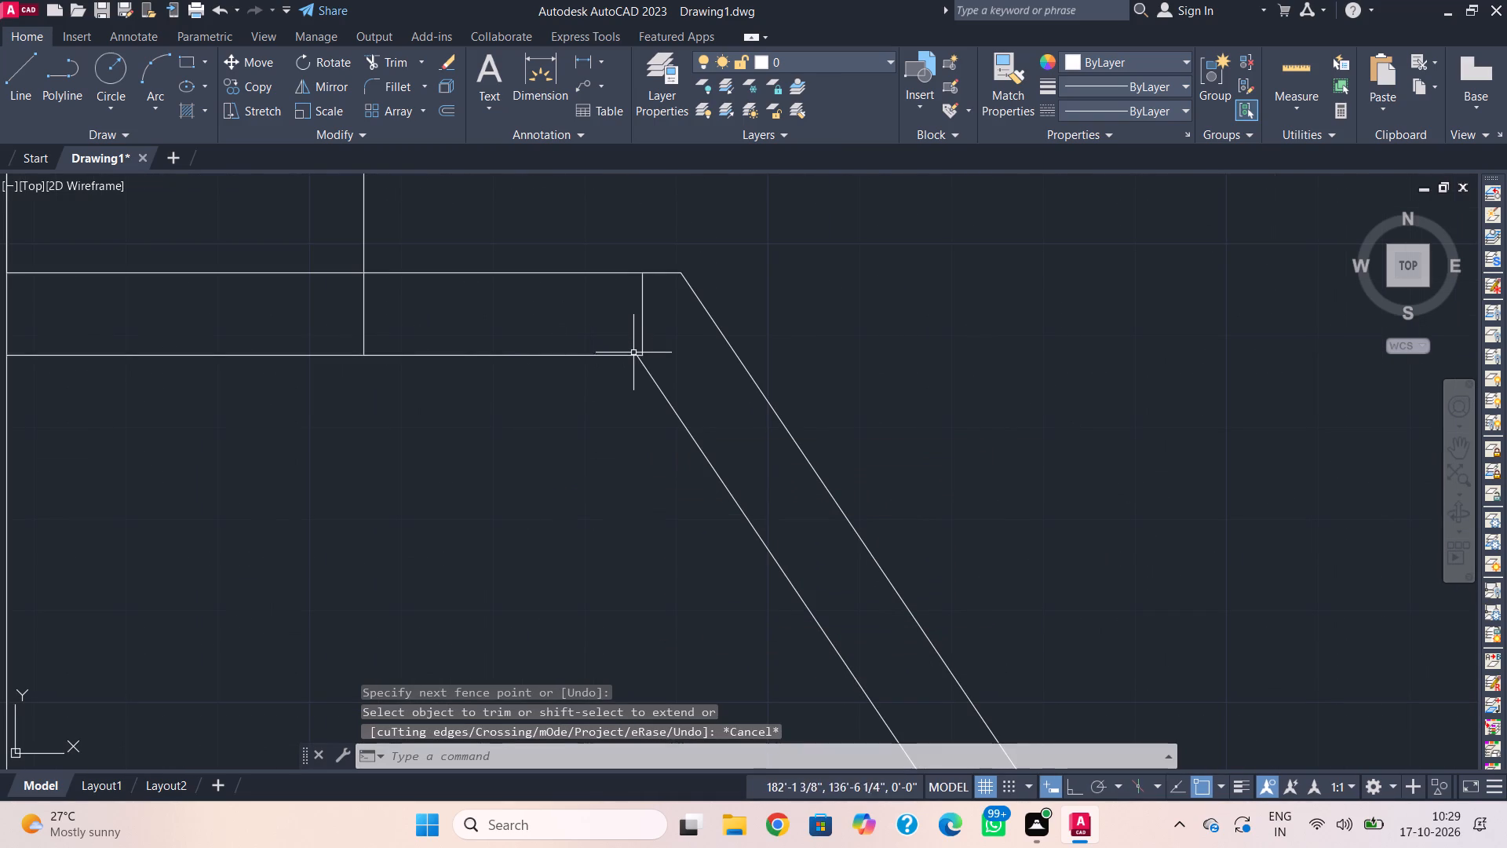
Draw a vertical line from the offset diagonal's upper end up past the upper-left partition's upper line.
text(l)
key(space)
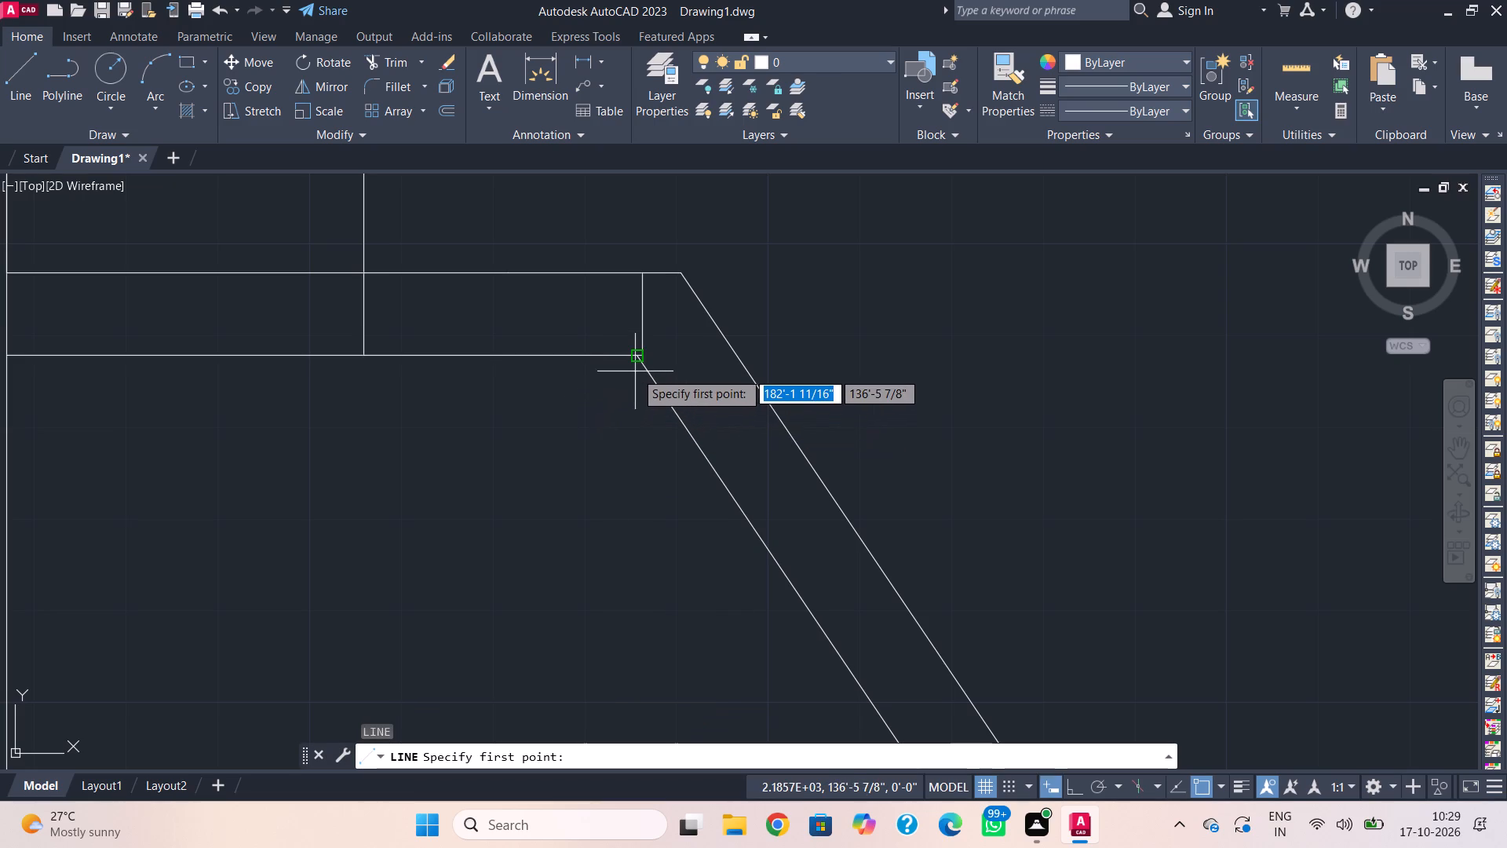
scroll(639, 365, up, 4)
click(617, 294)
middle_drag(618, 323, 626, 359)
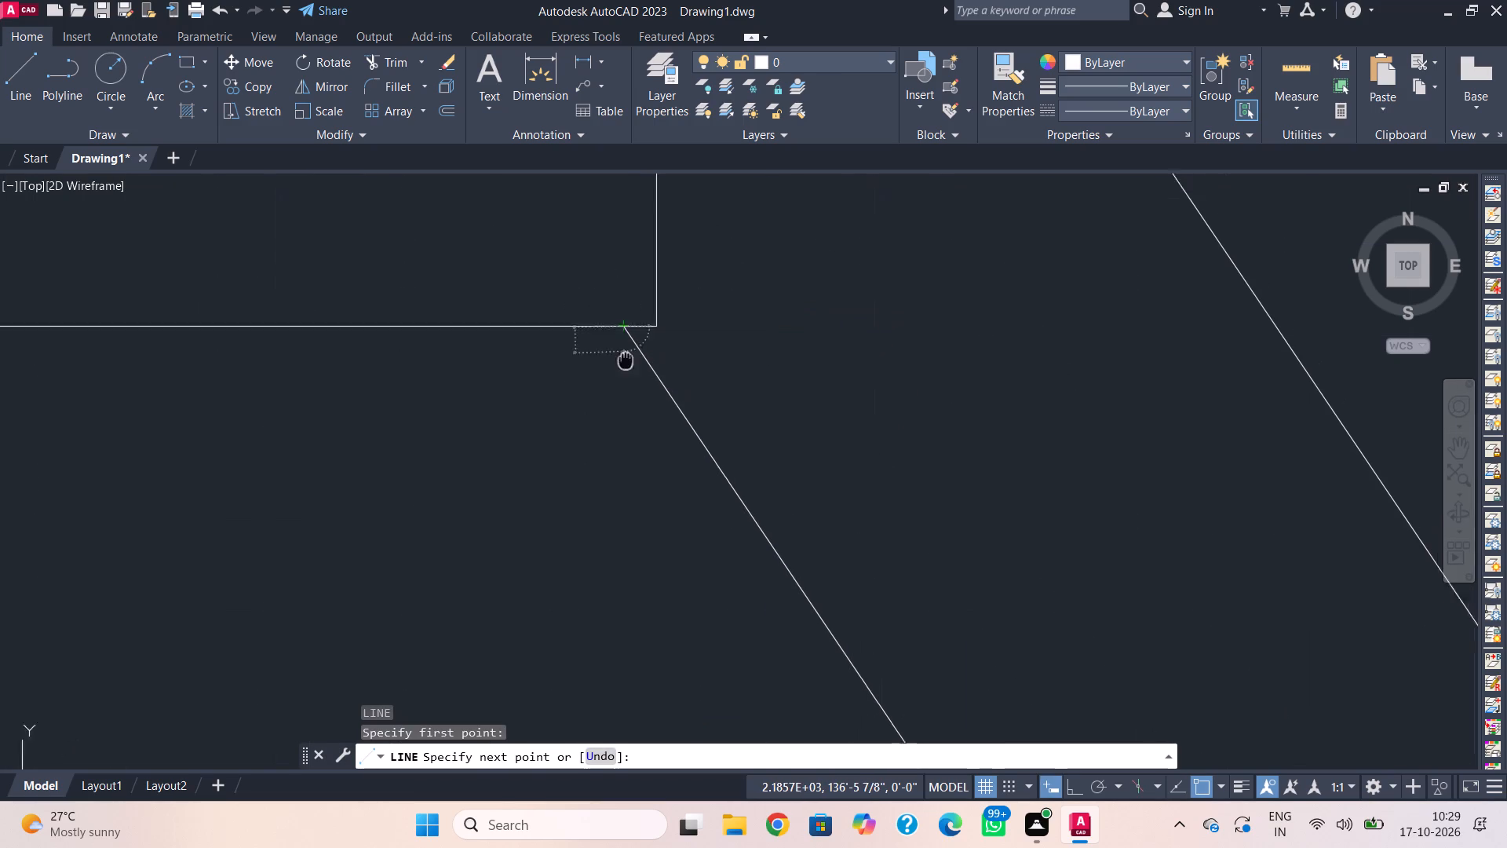
middle_drag(626, 359, 650, 570)
middle_drag(620, 416, 648, 735)
key(F8)
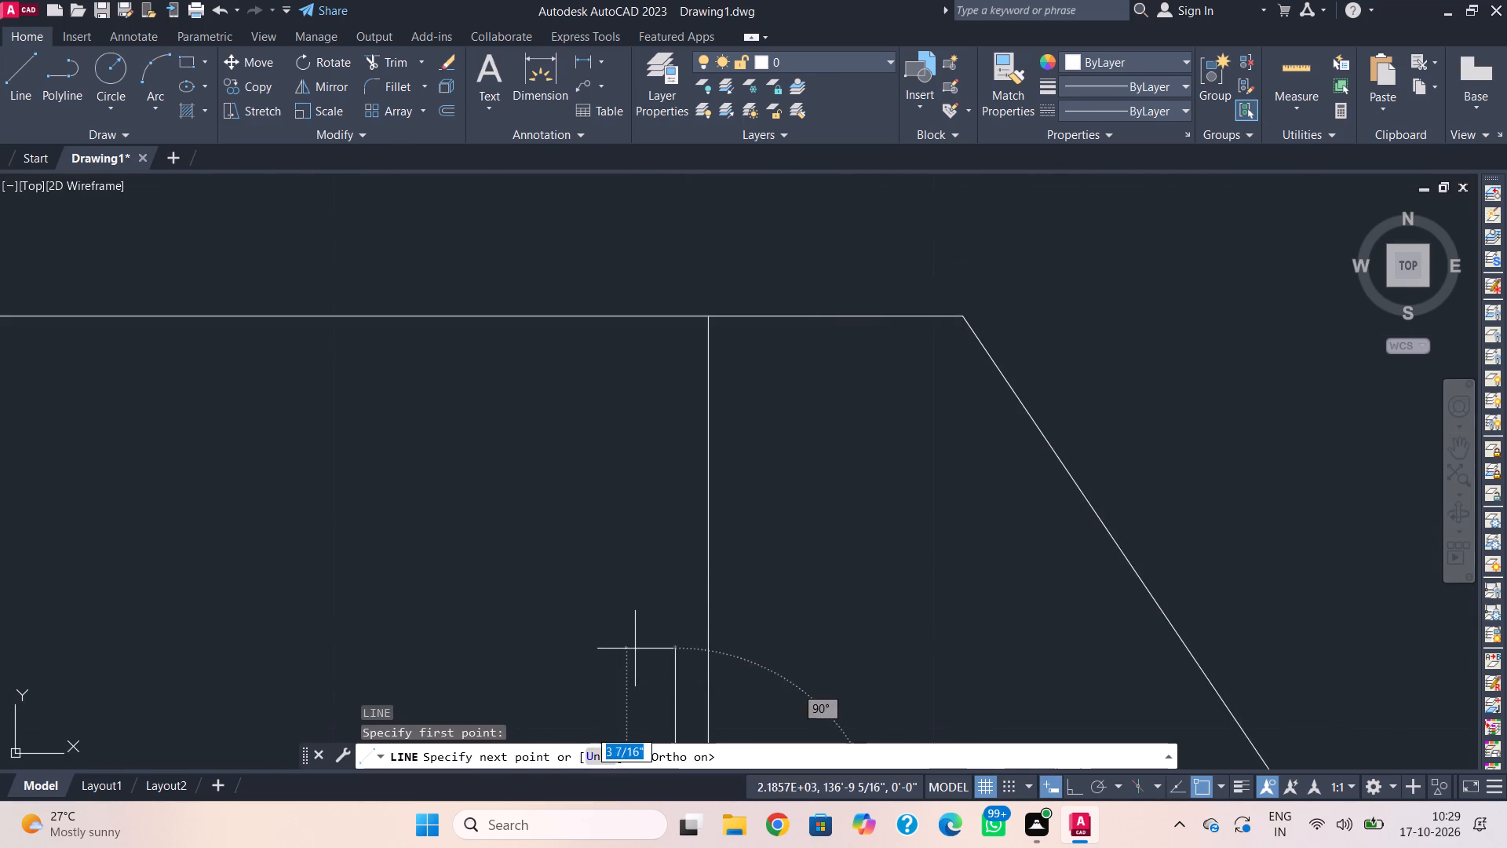
click(627, 287)
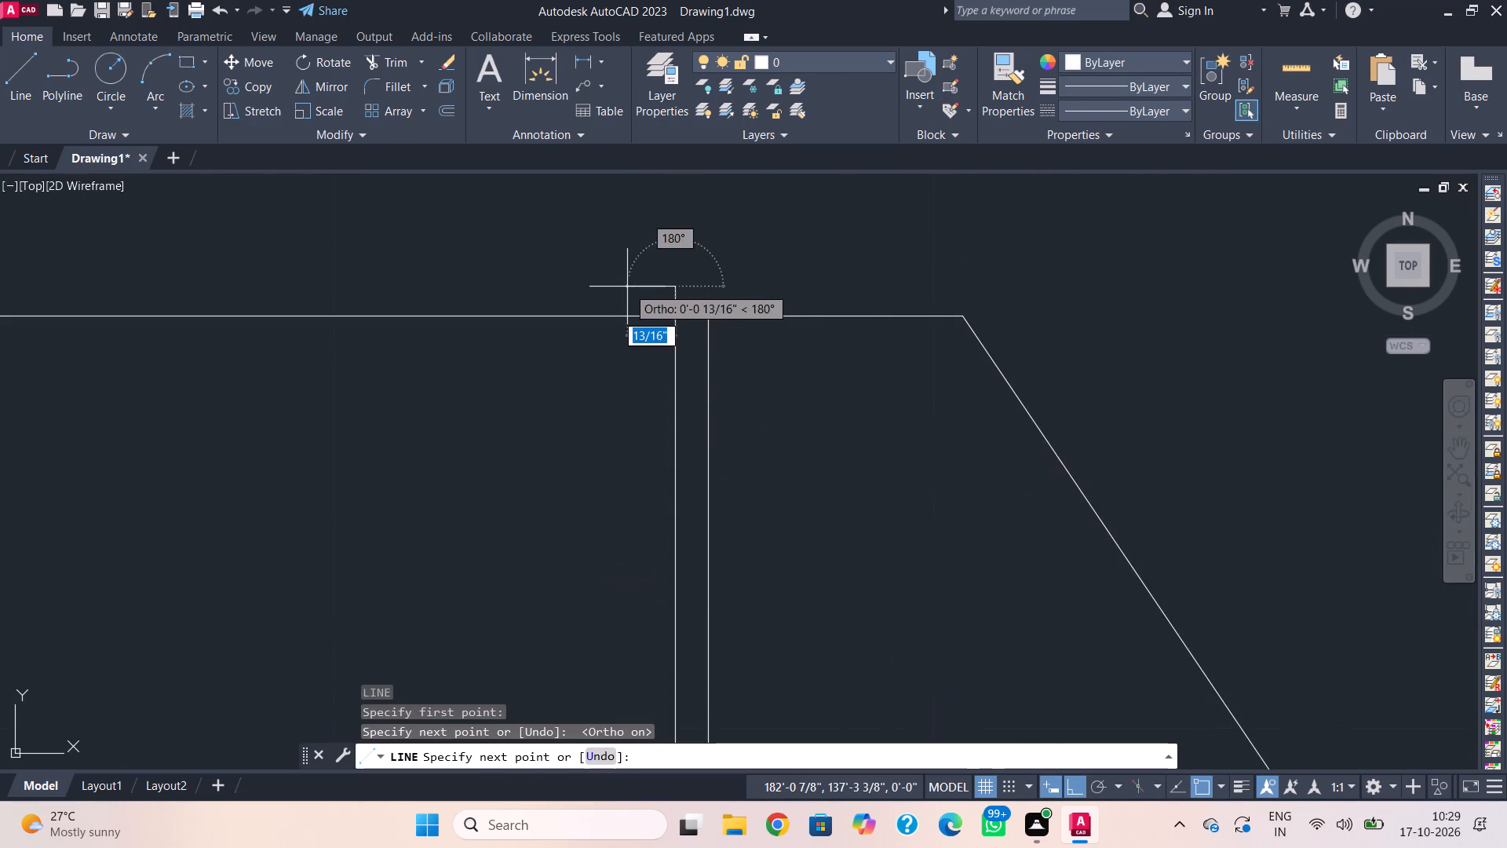
key(Escape)
key(l)
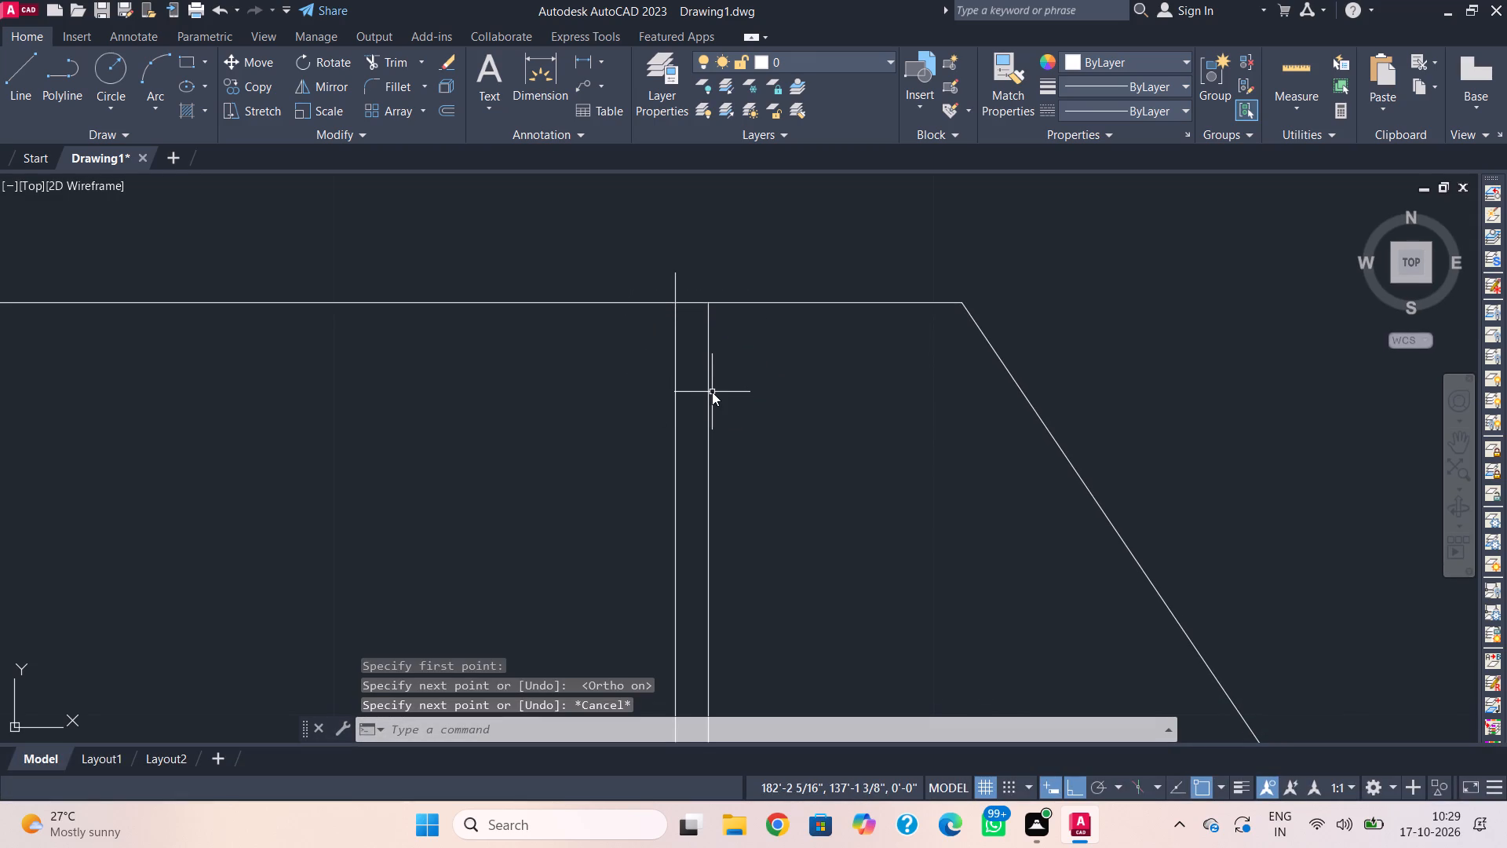
key(Escape)
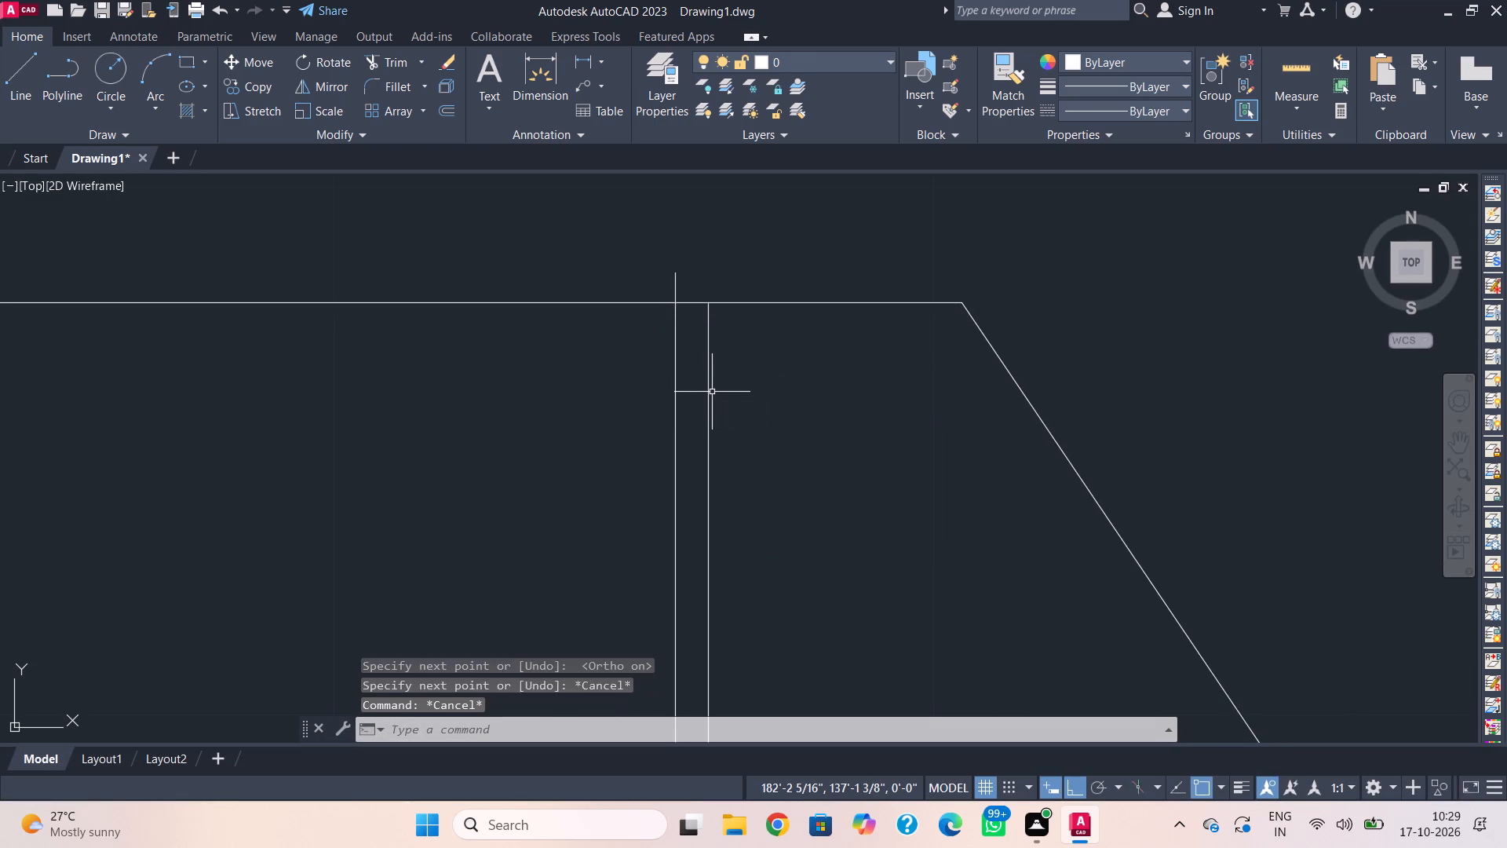
Trim the new vertical line's overshoot, the old partition end line and the lower line's stub at the upper-left partition's end.
text(tr)
key(space)
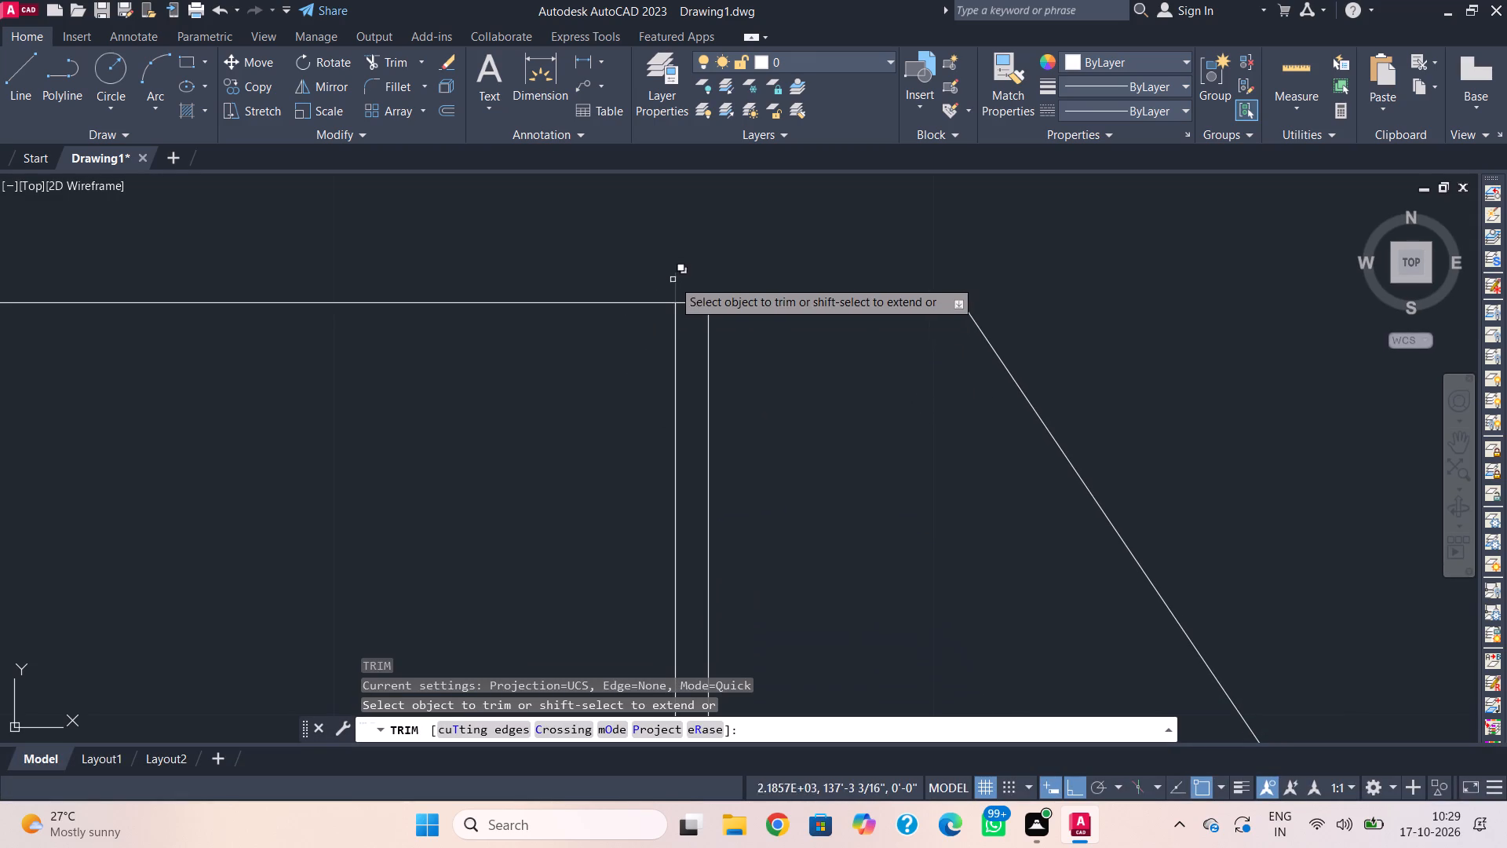
drag(670, 273, 682, 282)
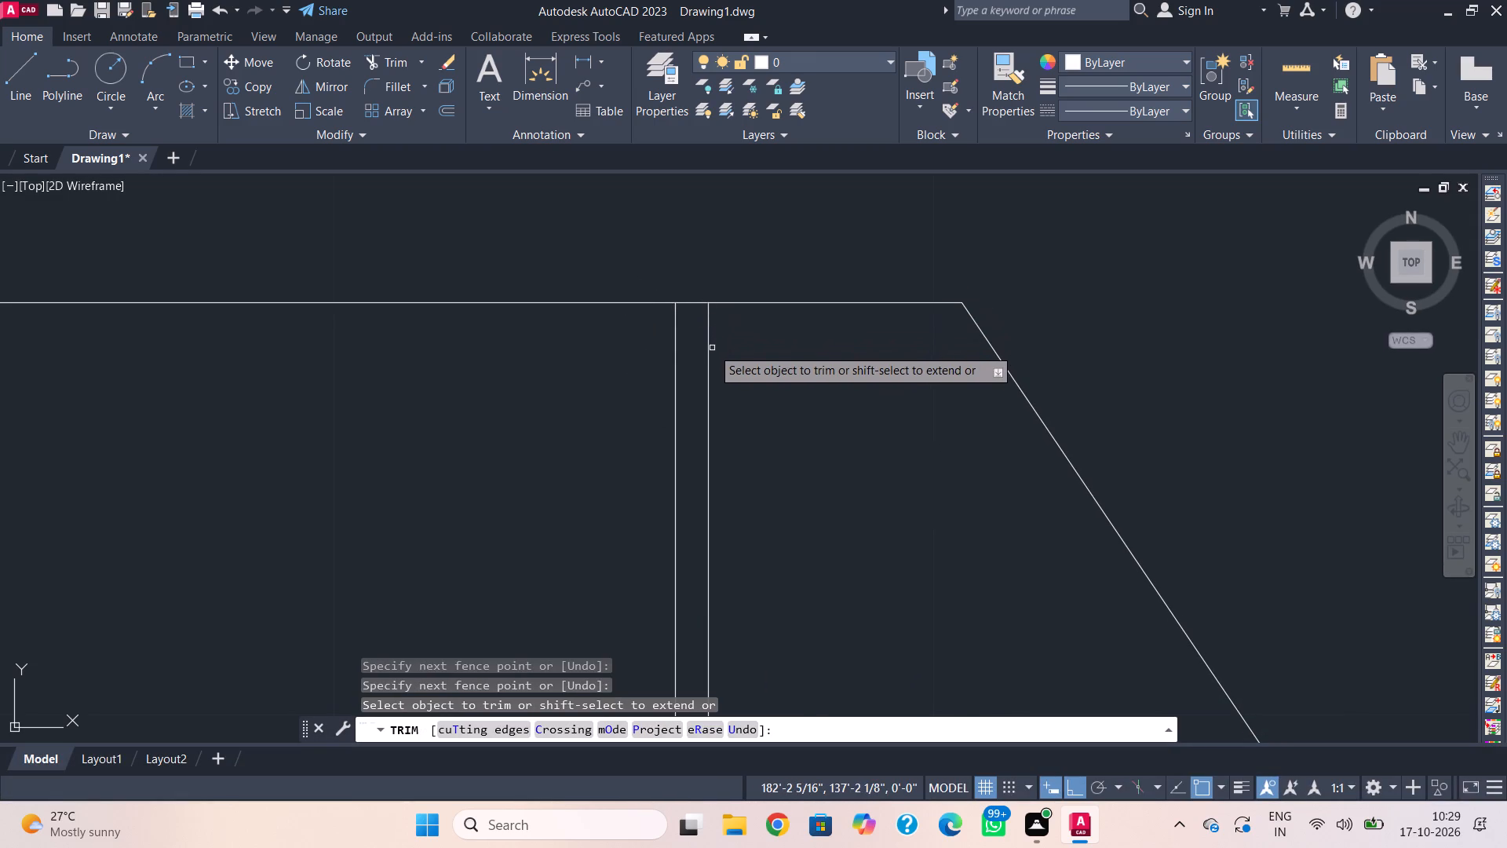
drag(708, 355, 706, 365)
scroll(796, 437, down, 1)
middle_drag(795, 444, 697, 298)
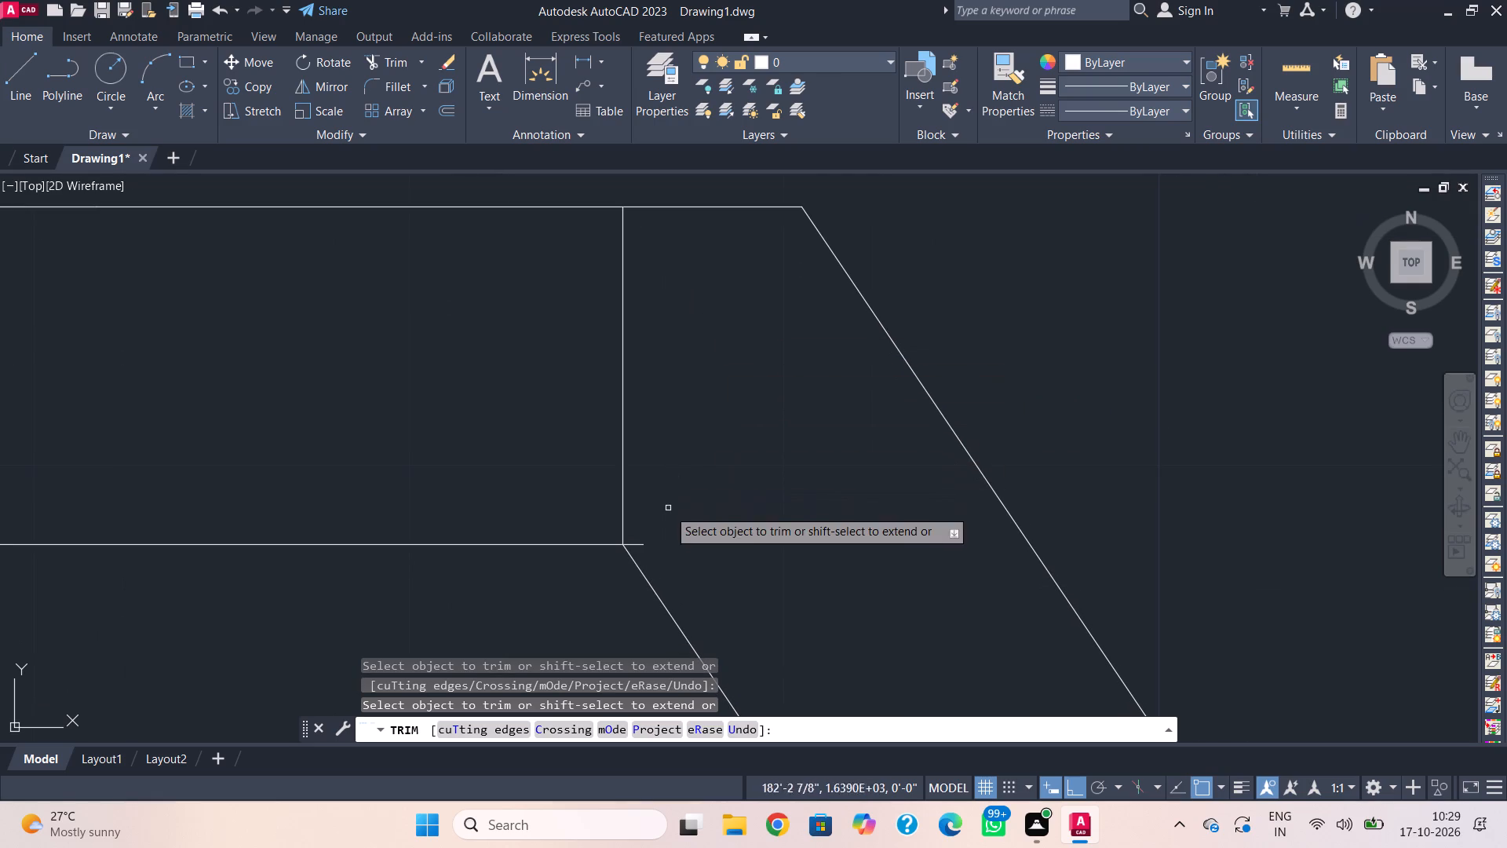
click(642, 547)
scroll(759, 495, down, 4)
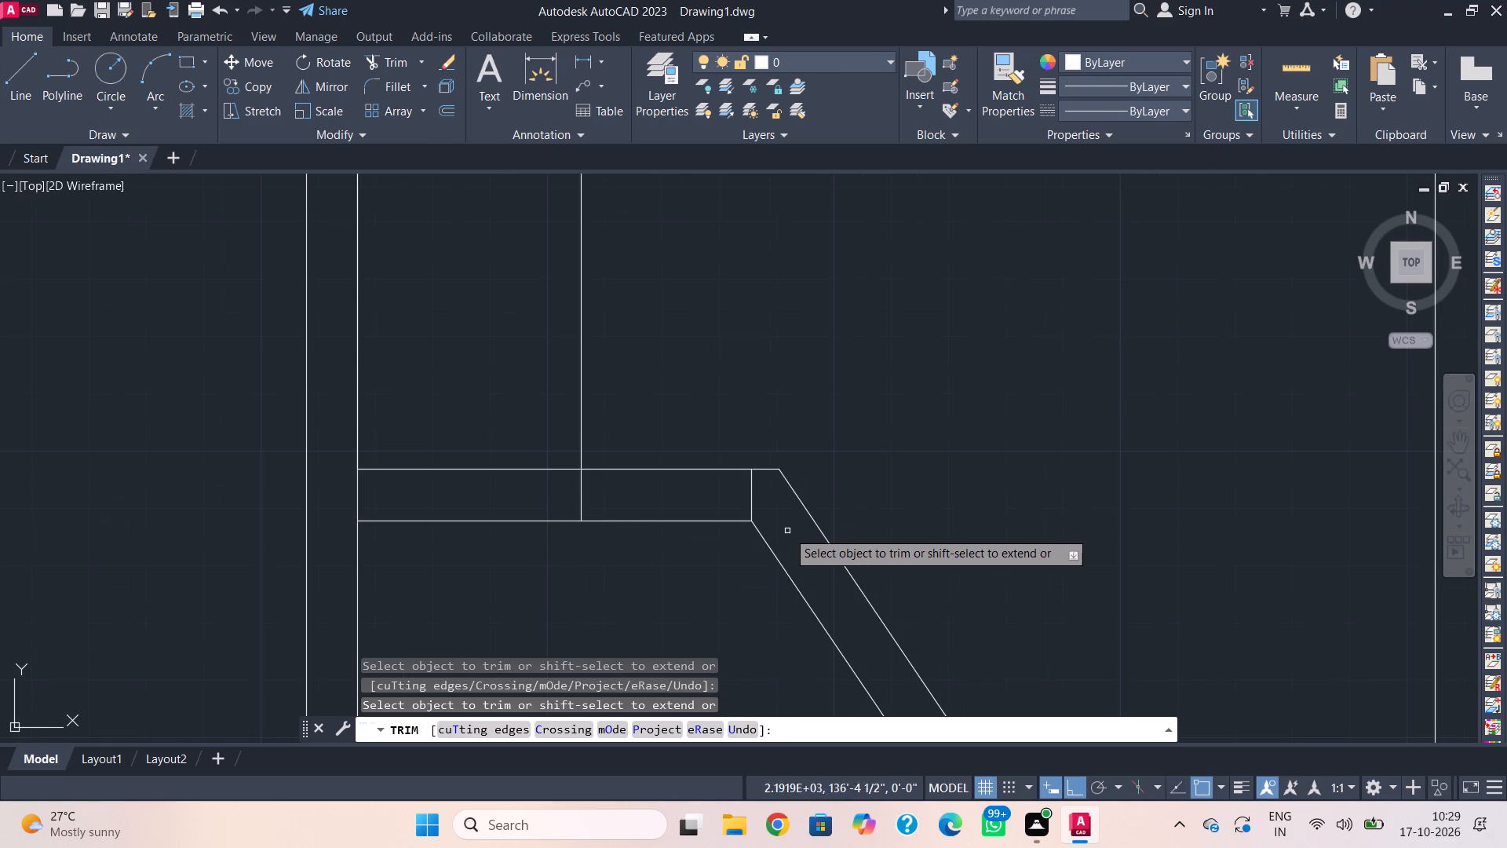
middle_drag(791, 535, 715, 356)
scroll(753, 397, down, 1)
middle_drag(773, 445, 713, 279)
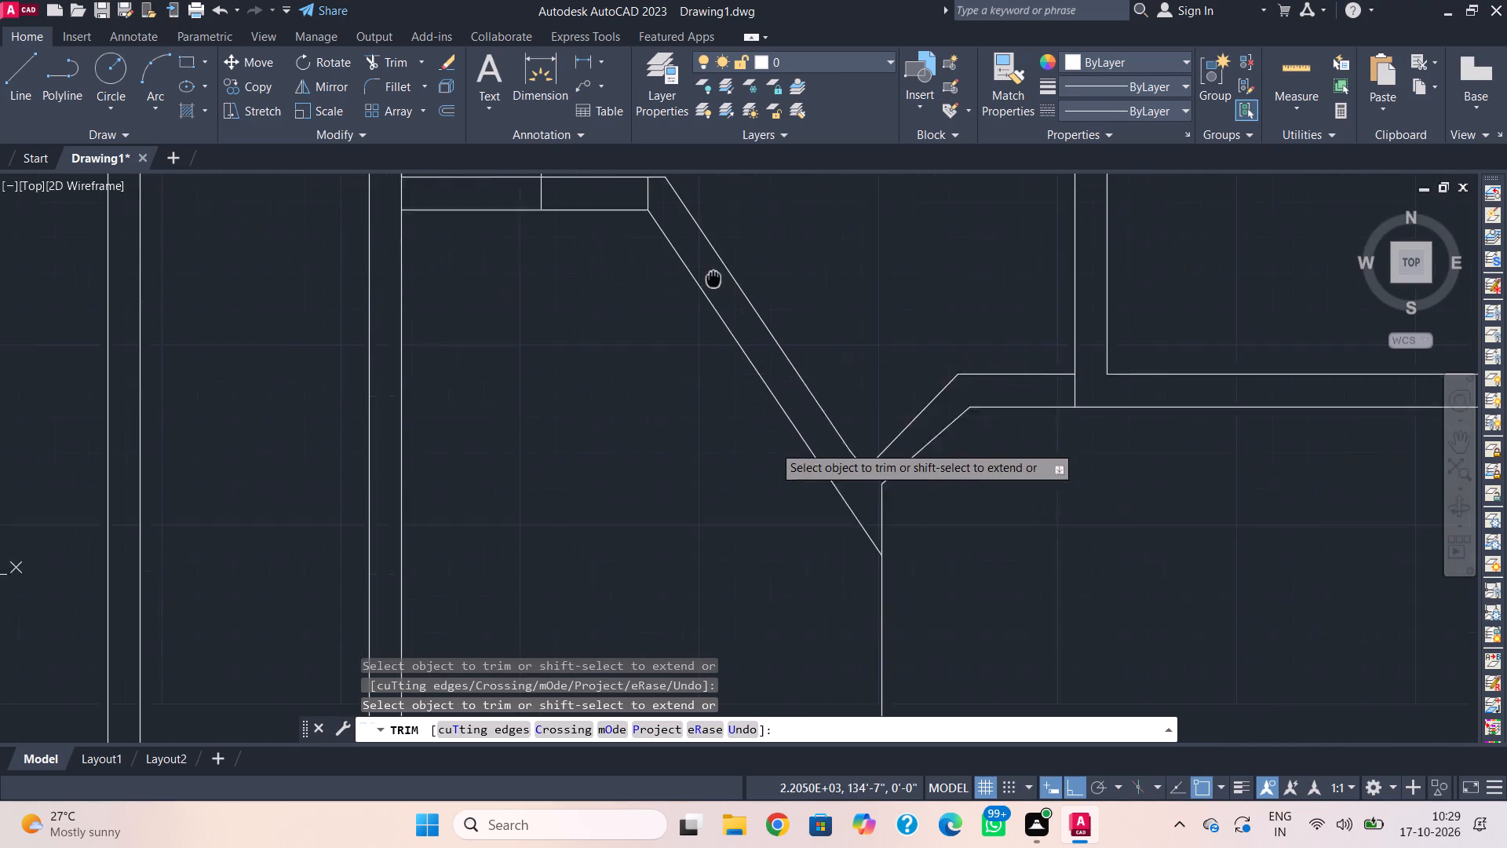
middle_drag(713, 279, 712, 265)
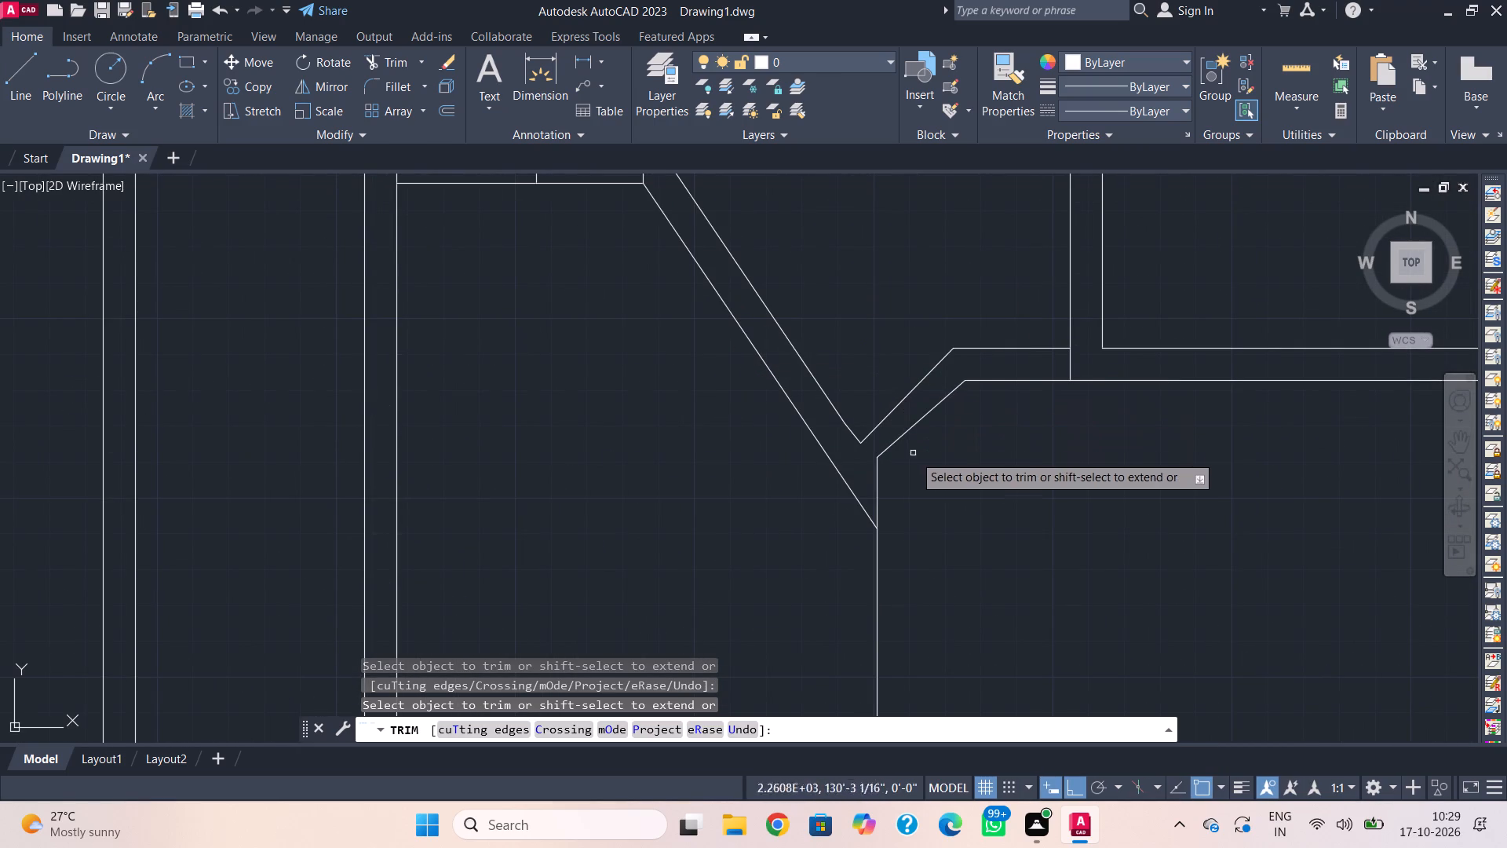
key(Escape)
Offset the lower room's vertical wall line 9" to its left side.
key(o)
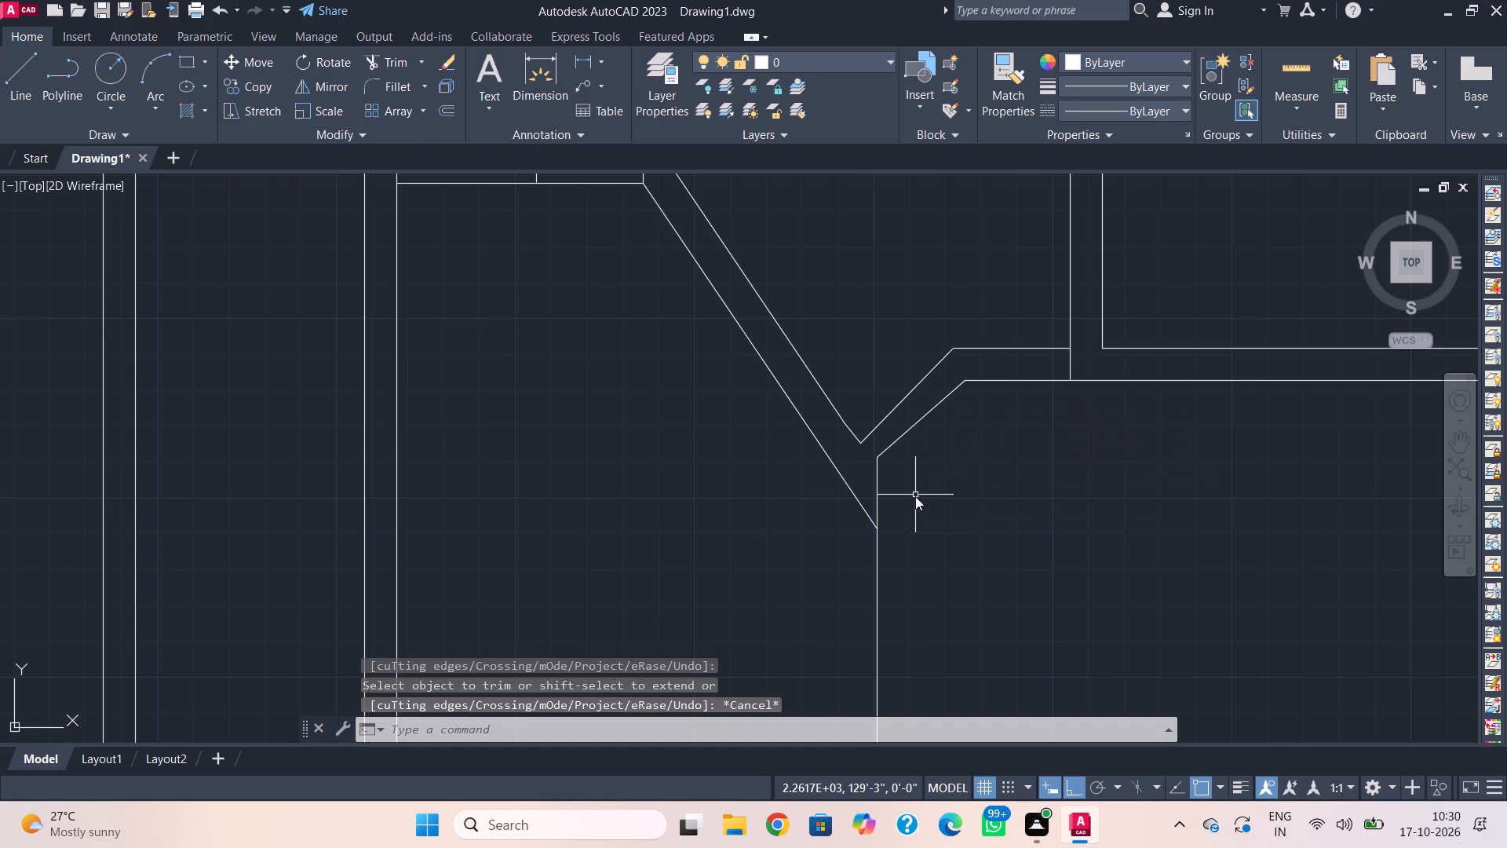
key(space)
key(space)
click(878, 587)
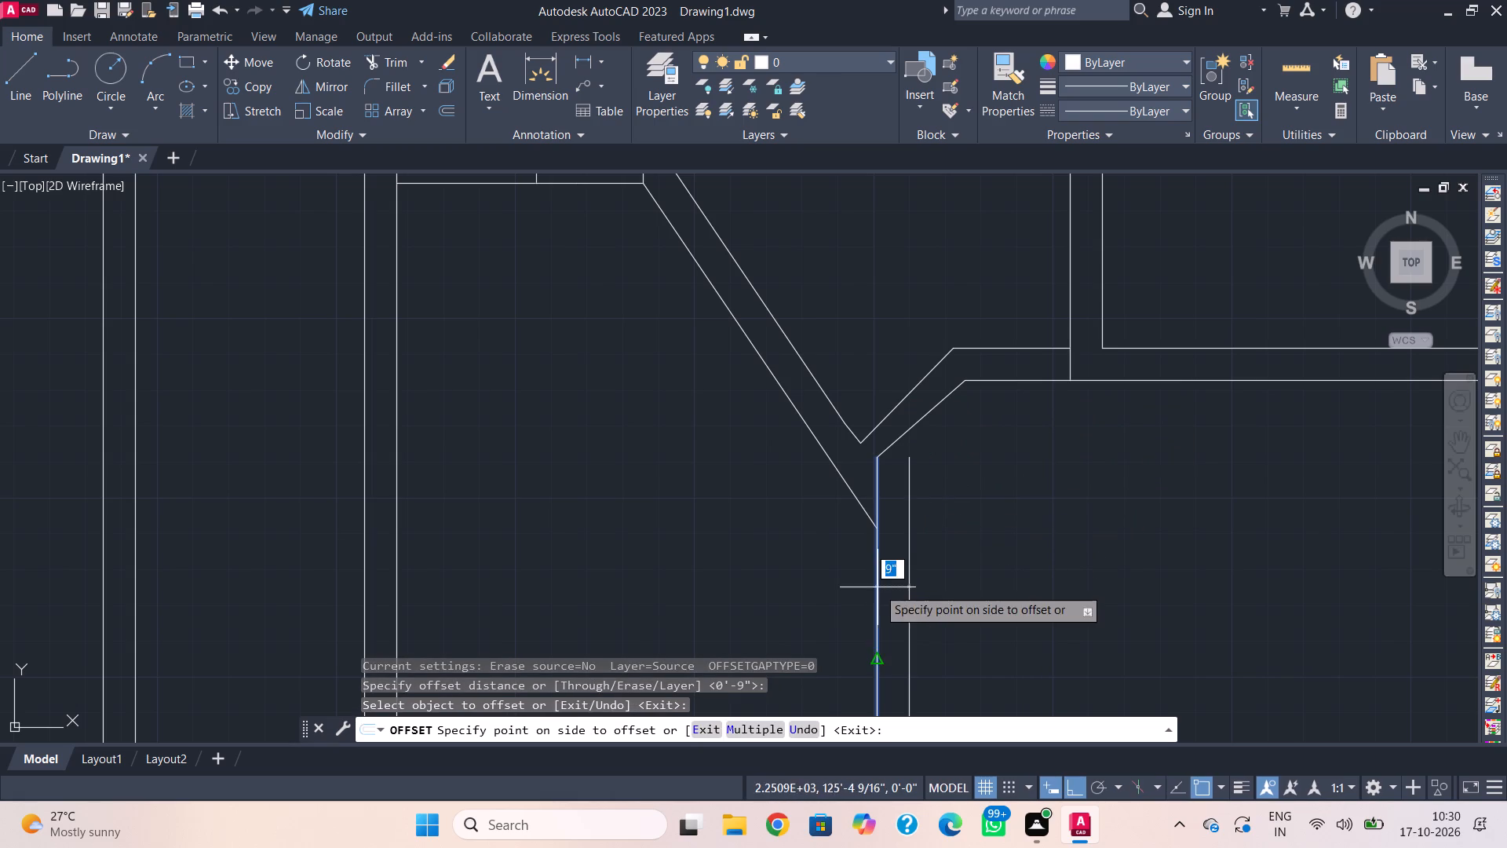
click(829, 607)
key(Escape)
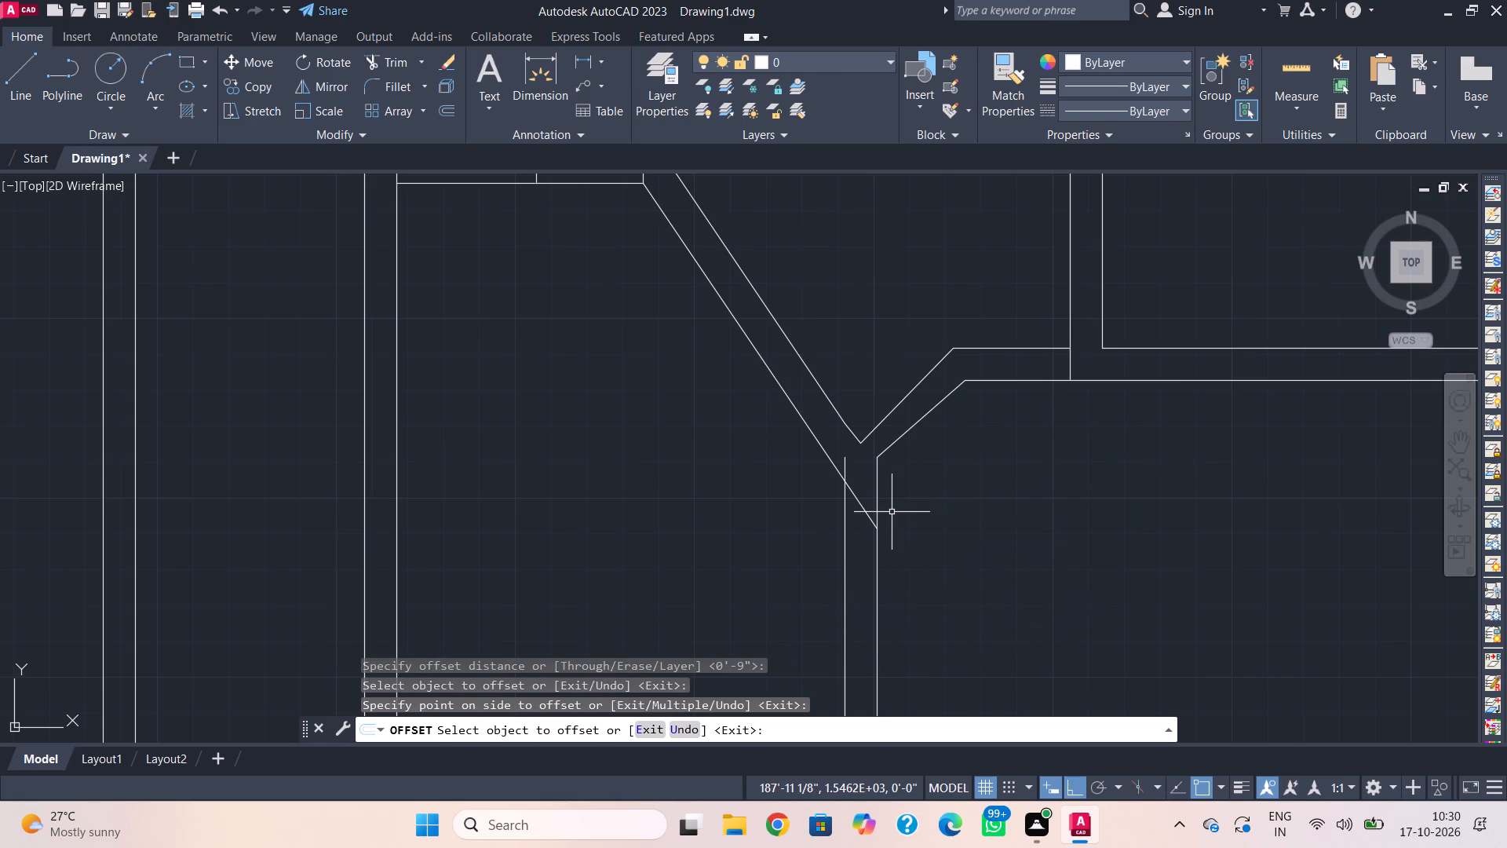
Trim the diagonal's lower end and the offset vertical's upper stub so the two lines meet in a corner.
text(t)
key(space)
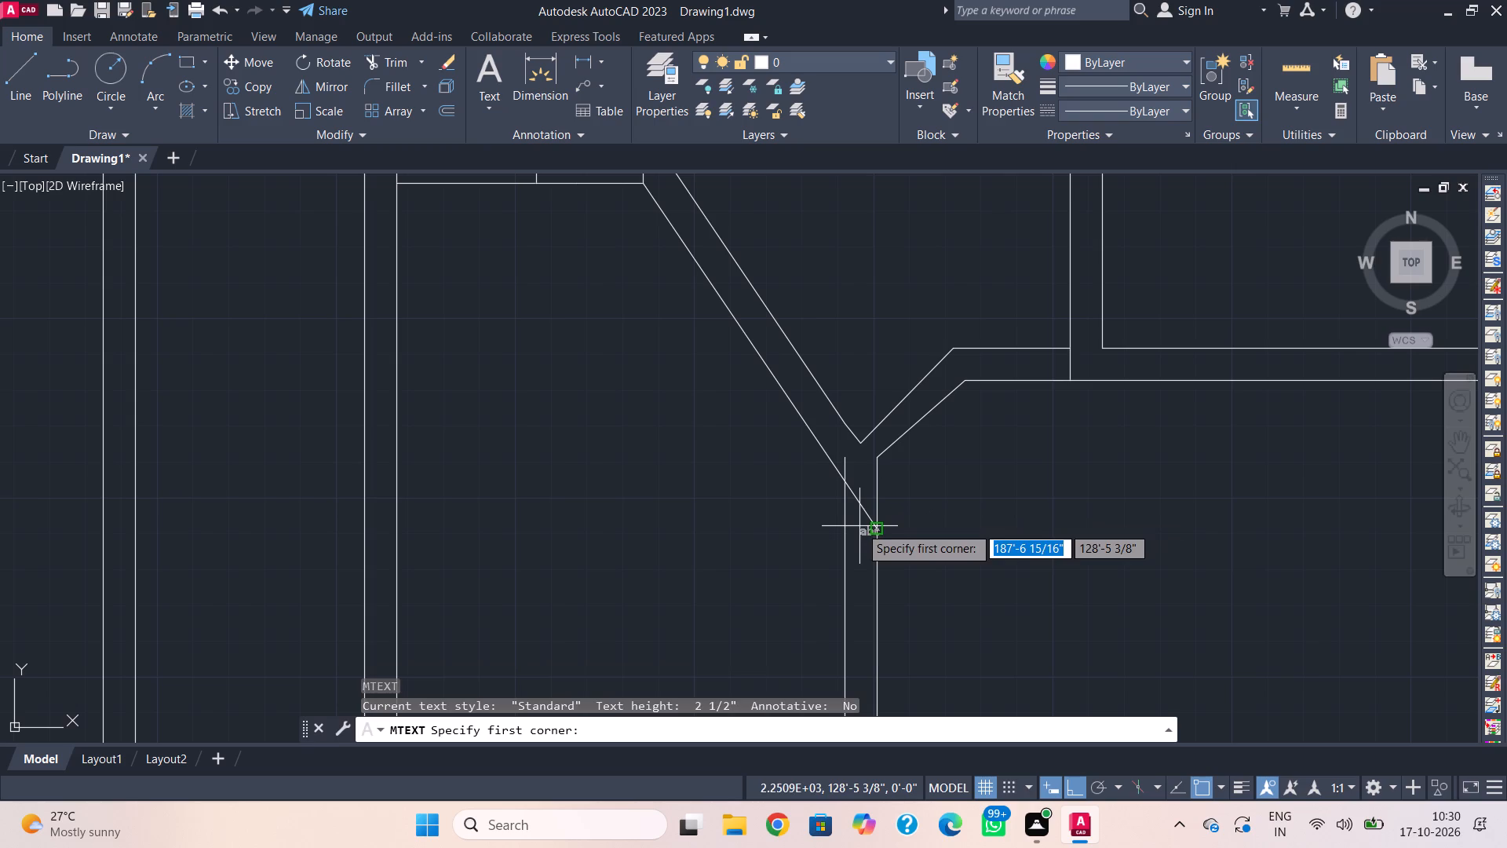
key(Escape)
text(tr)
key(space)
click(865, 506)
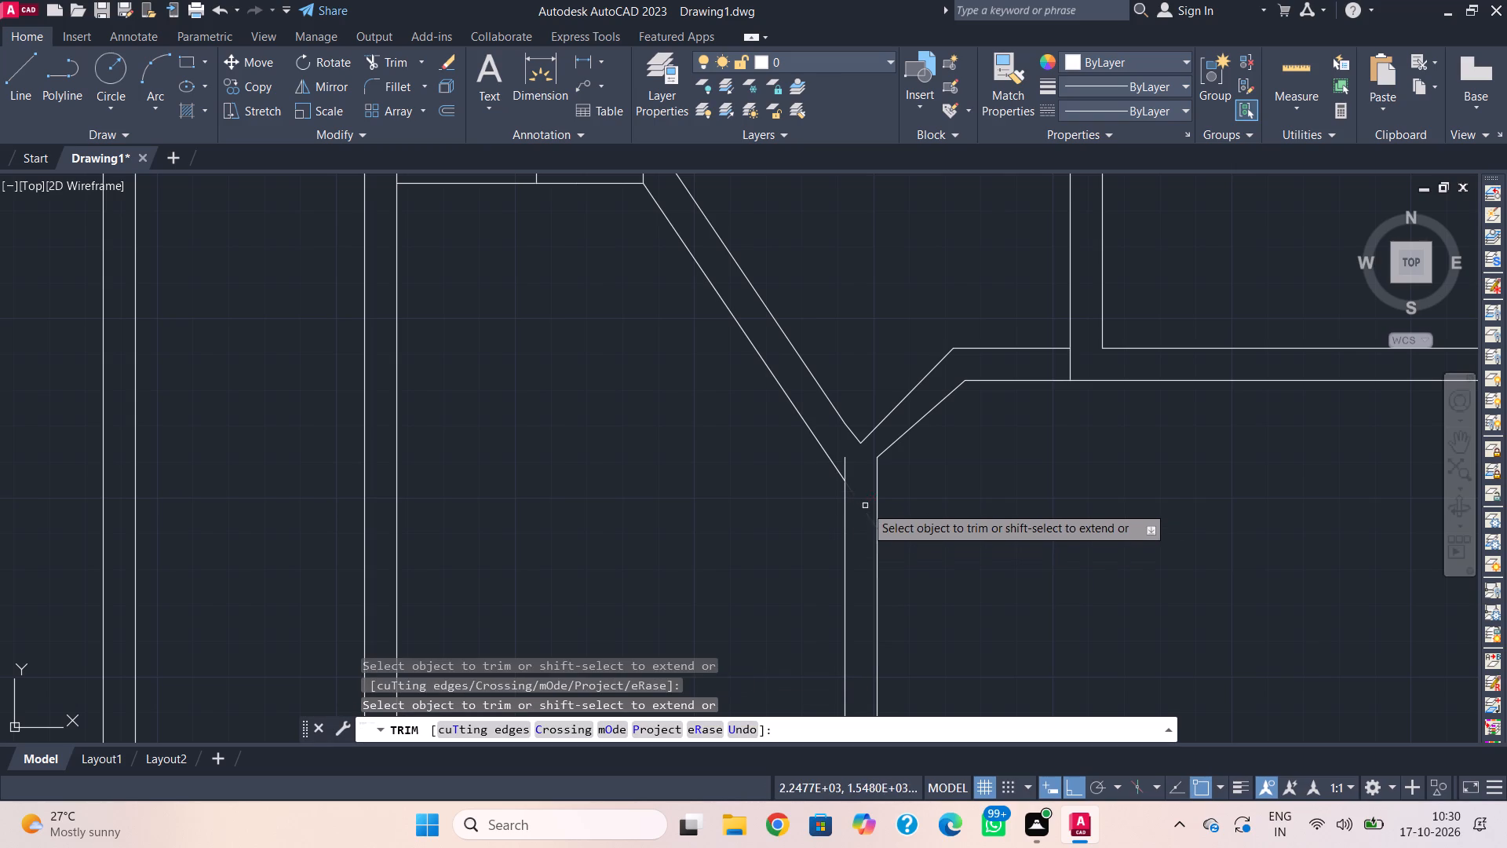
click(845, 462)
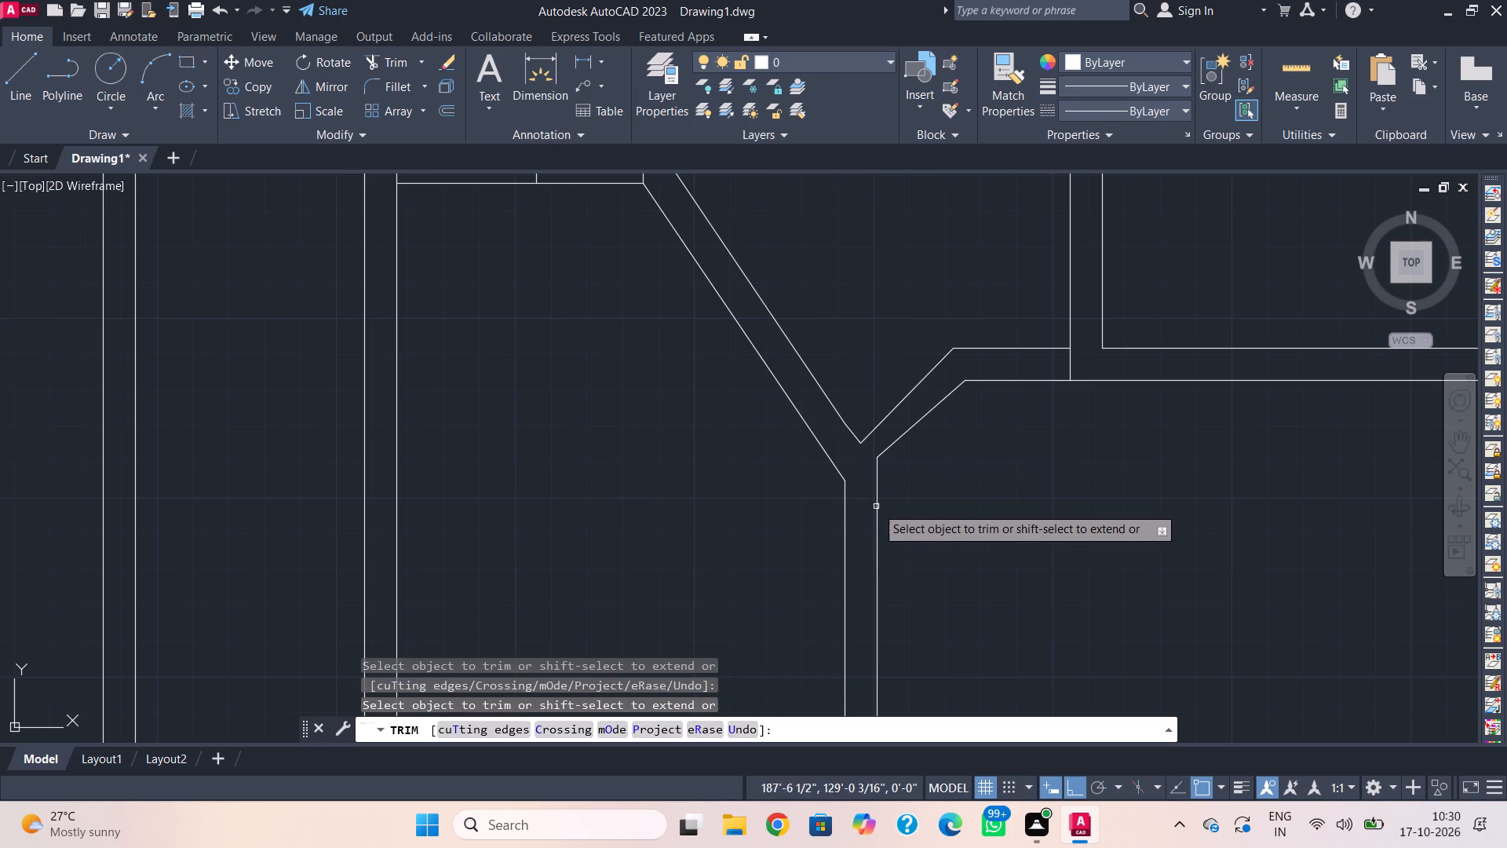
scroll(877, 521, down, 1)
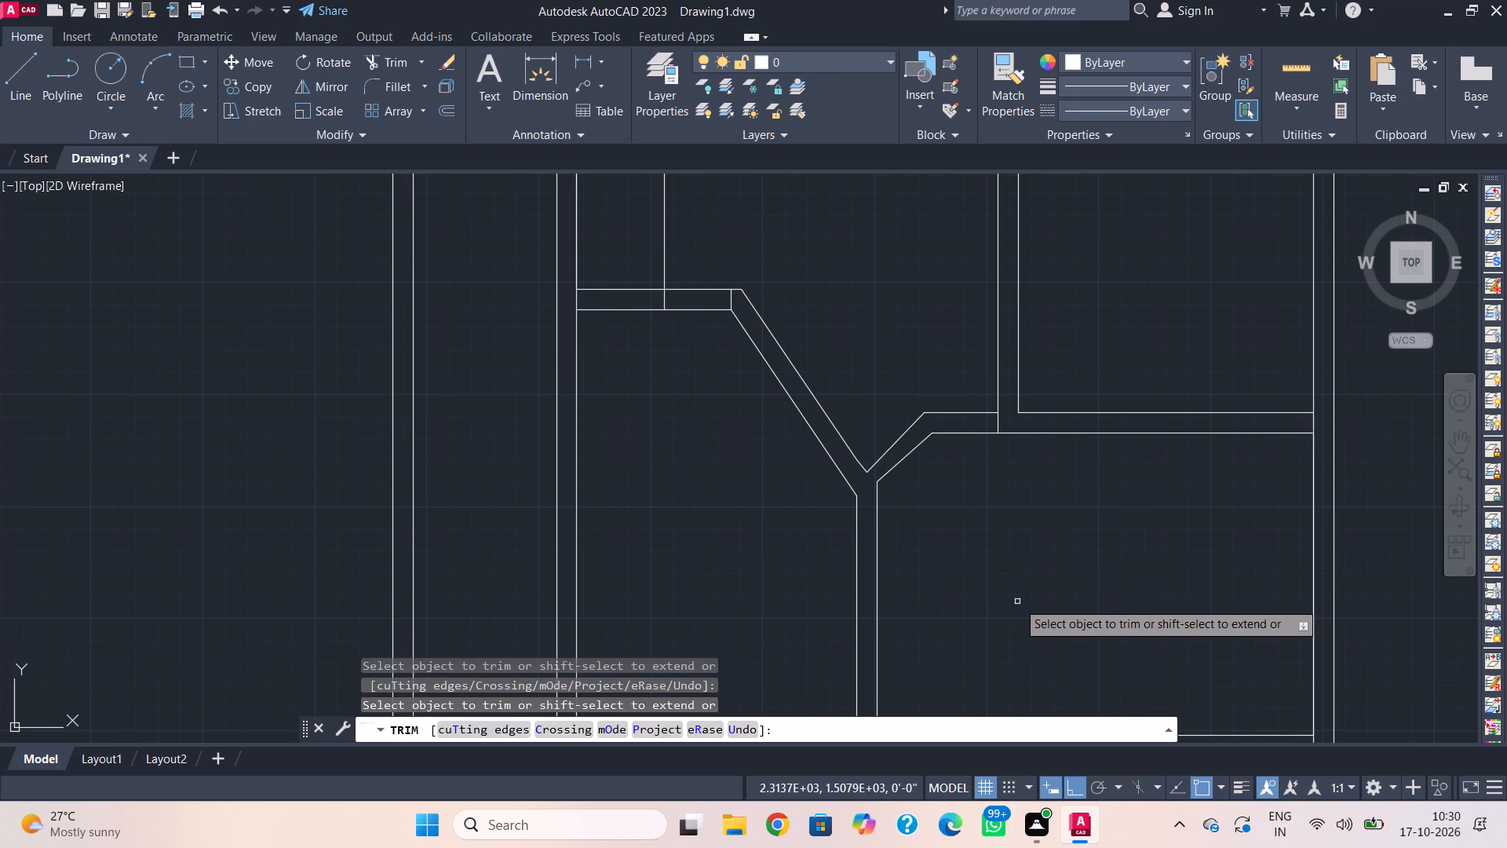
key(Escape)
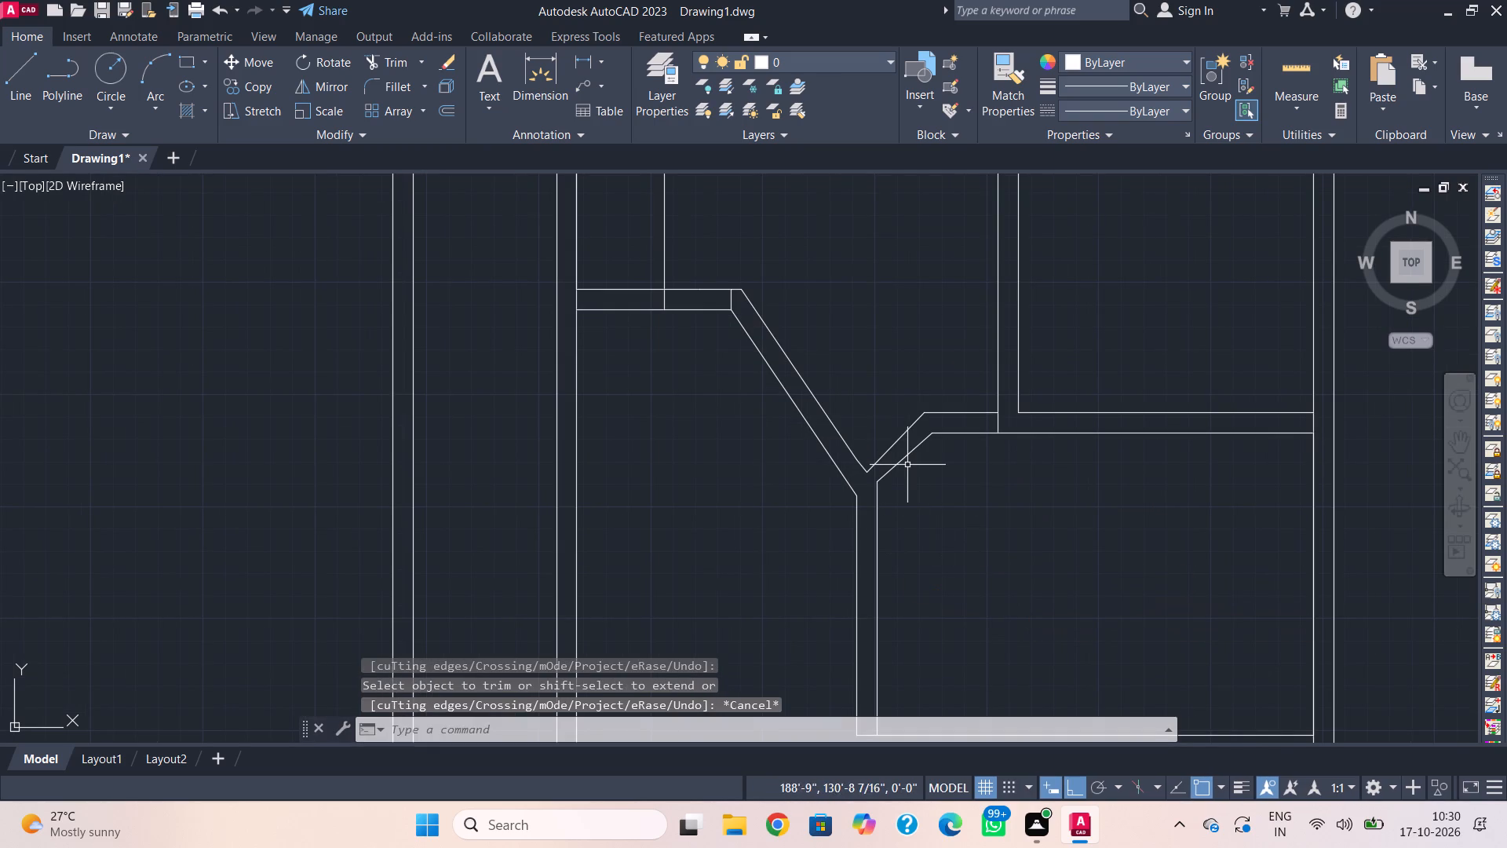
Delete the lower line of the short diagonal wall at the lower room's upper-left corner.
click(904, 459)
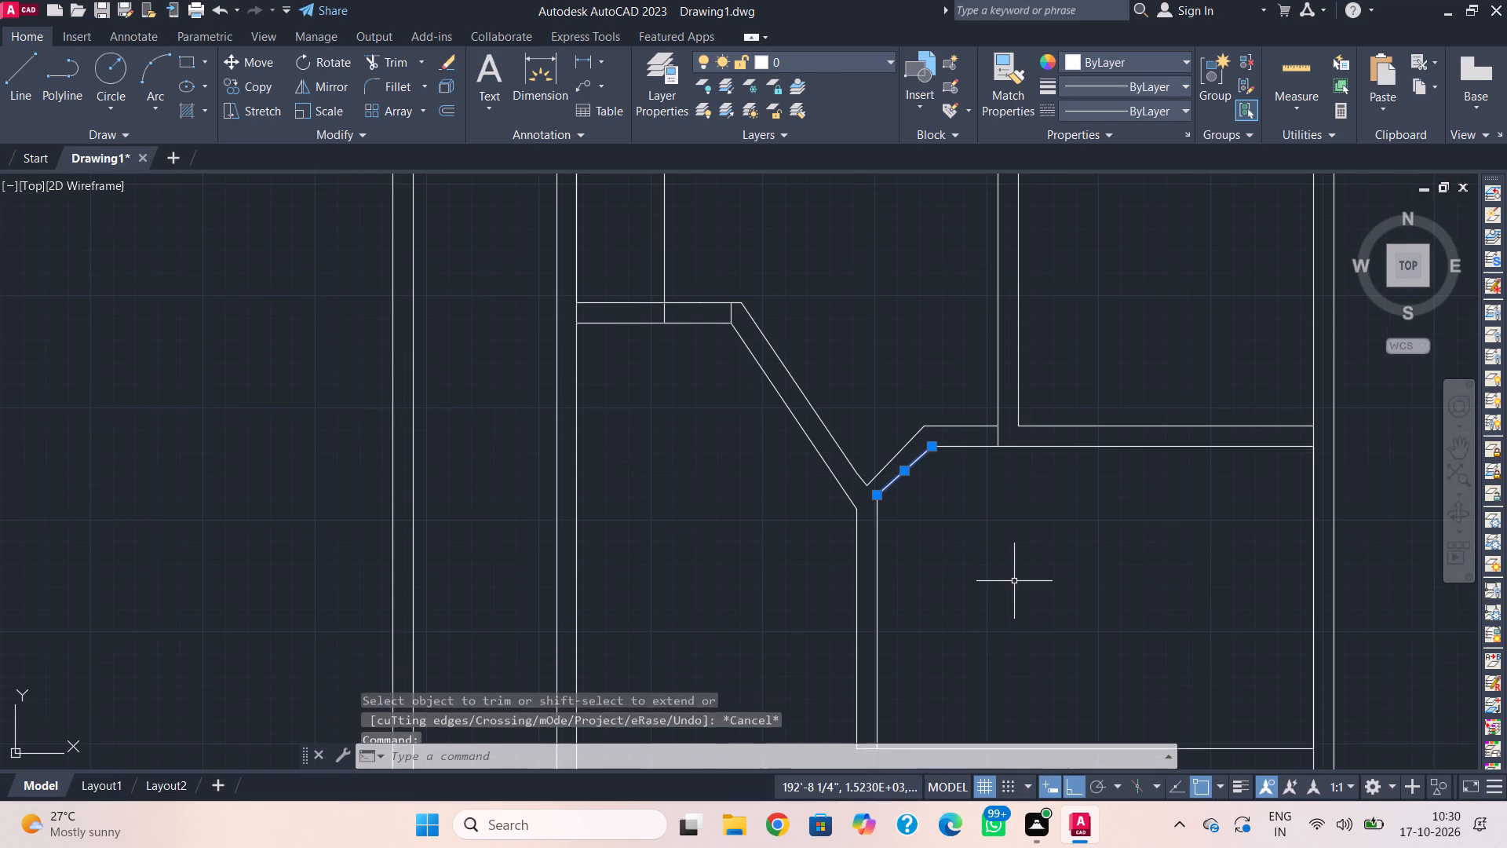
key(Delete)
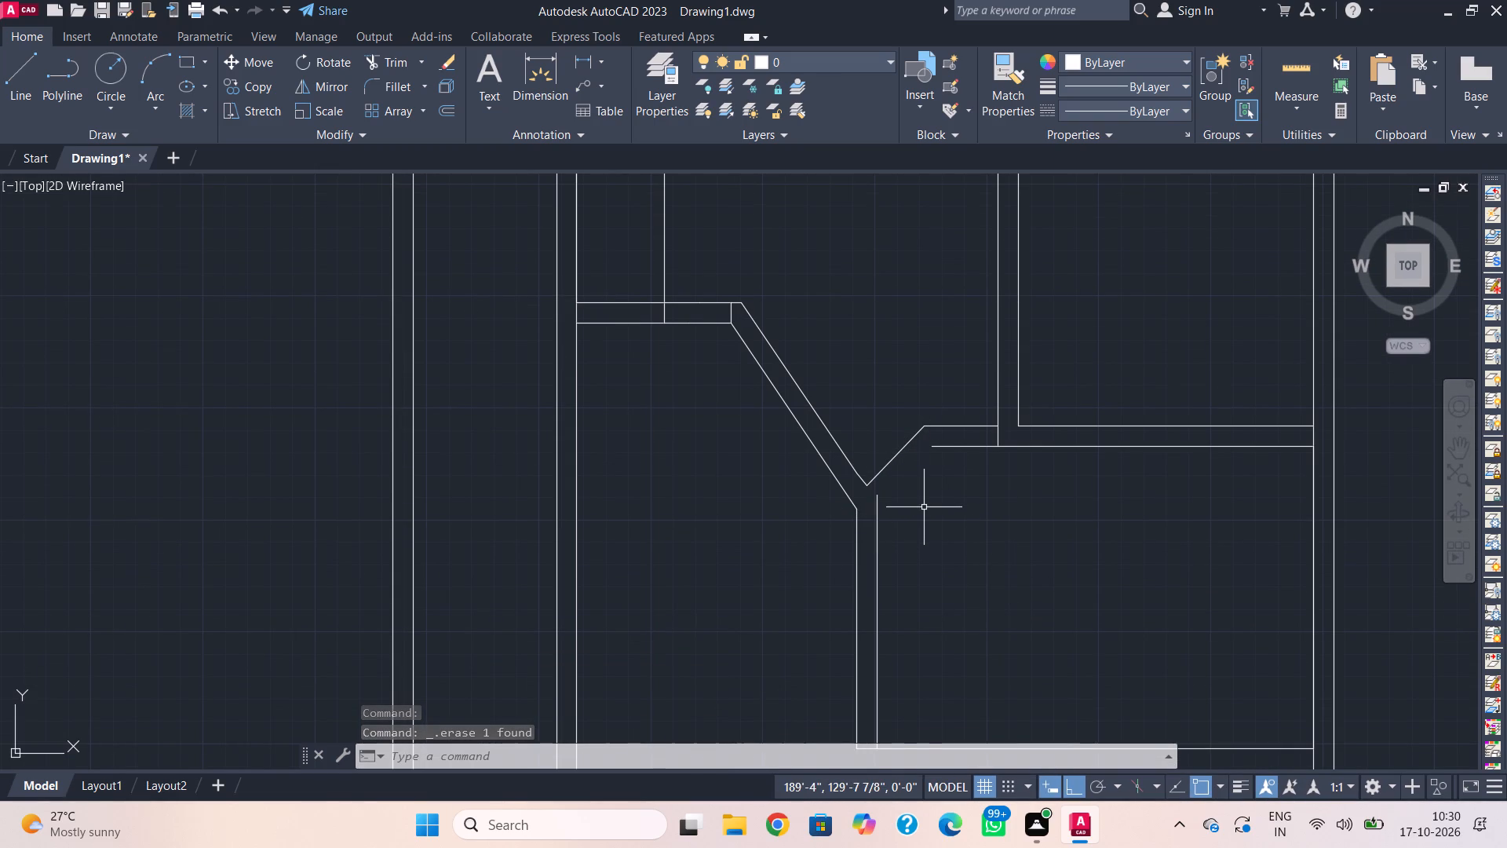
Draw a horizontal guide line from the long diagonal's lower corner across the lower room's vertical wall.
key(l)
key(space)
click(853, 508)
click(933, 508)
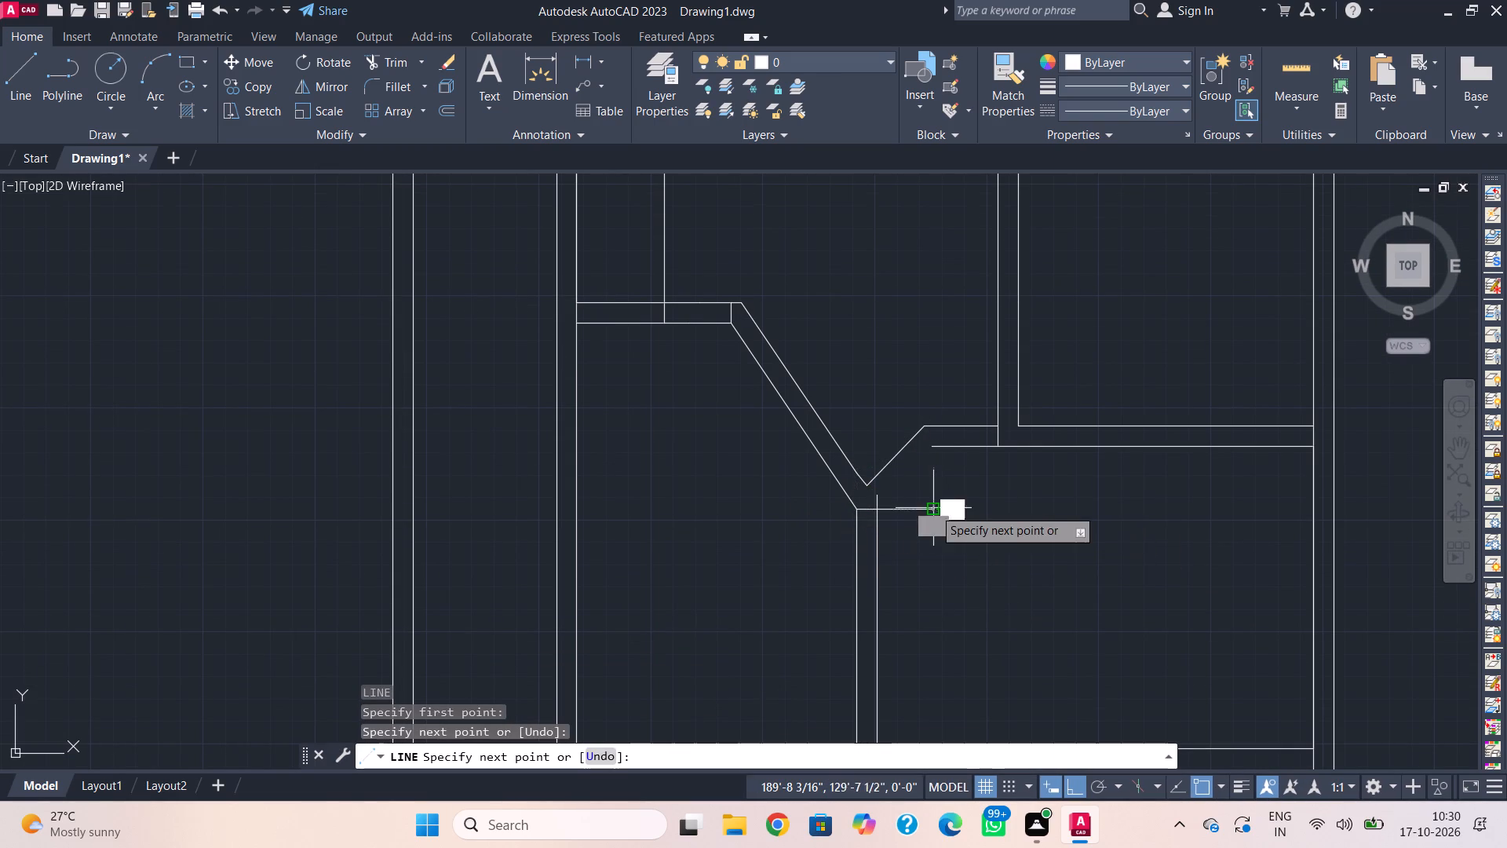
key(Escape)
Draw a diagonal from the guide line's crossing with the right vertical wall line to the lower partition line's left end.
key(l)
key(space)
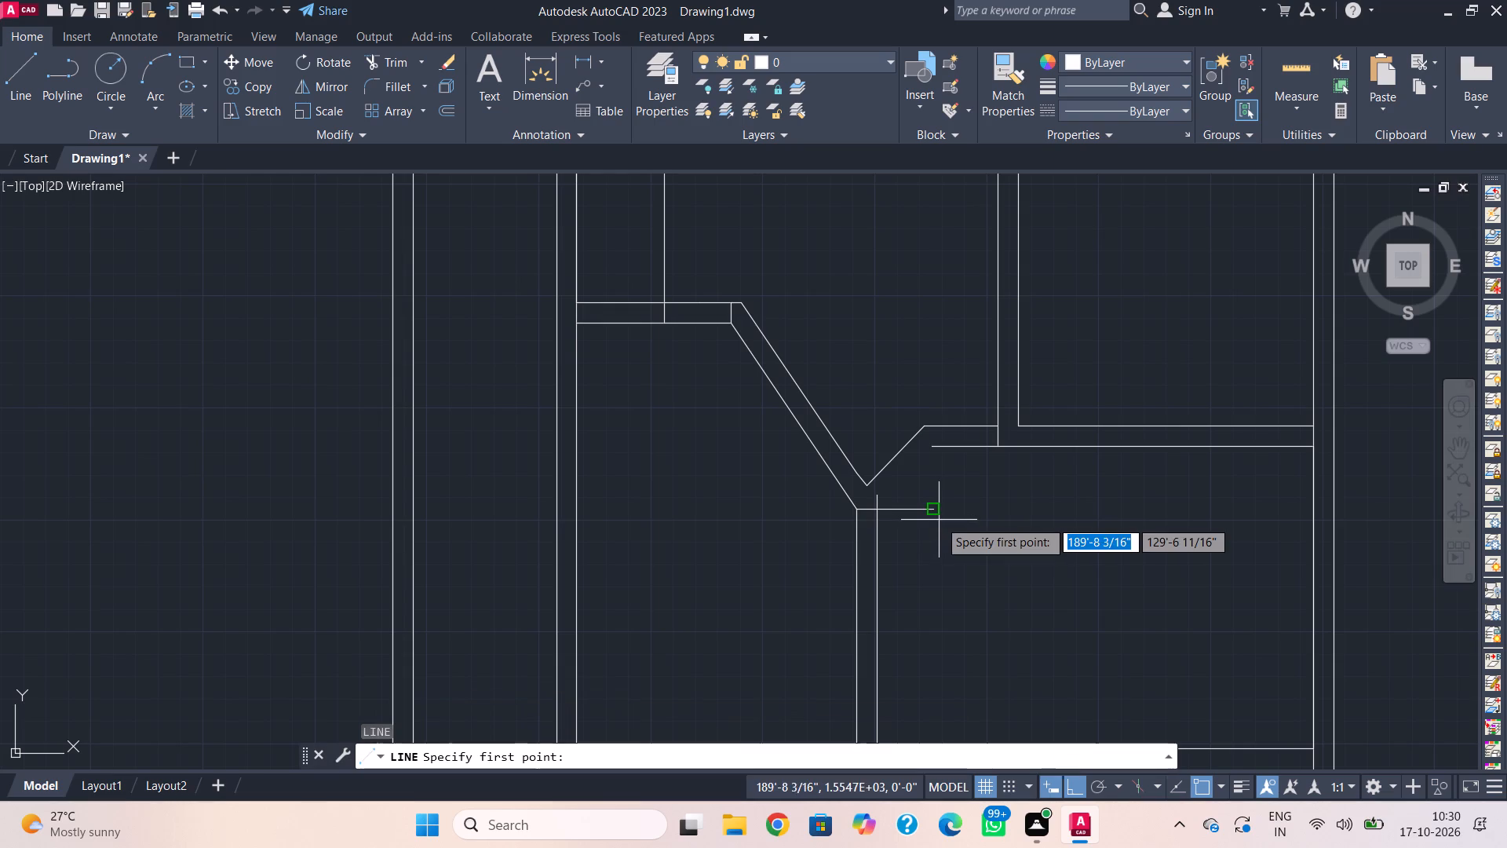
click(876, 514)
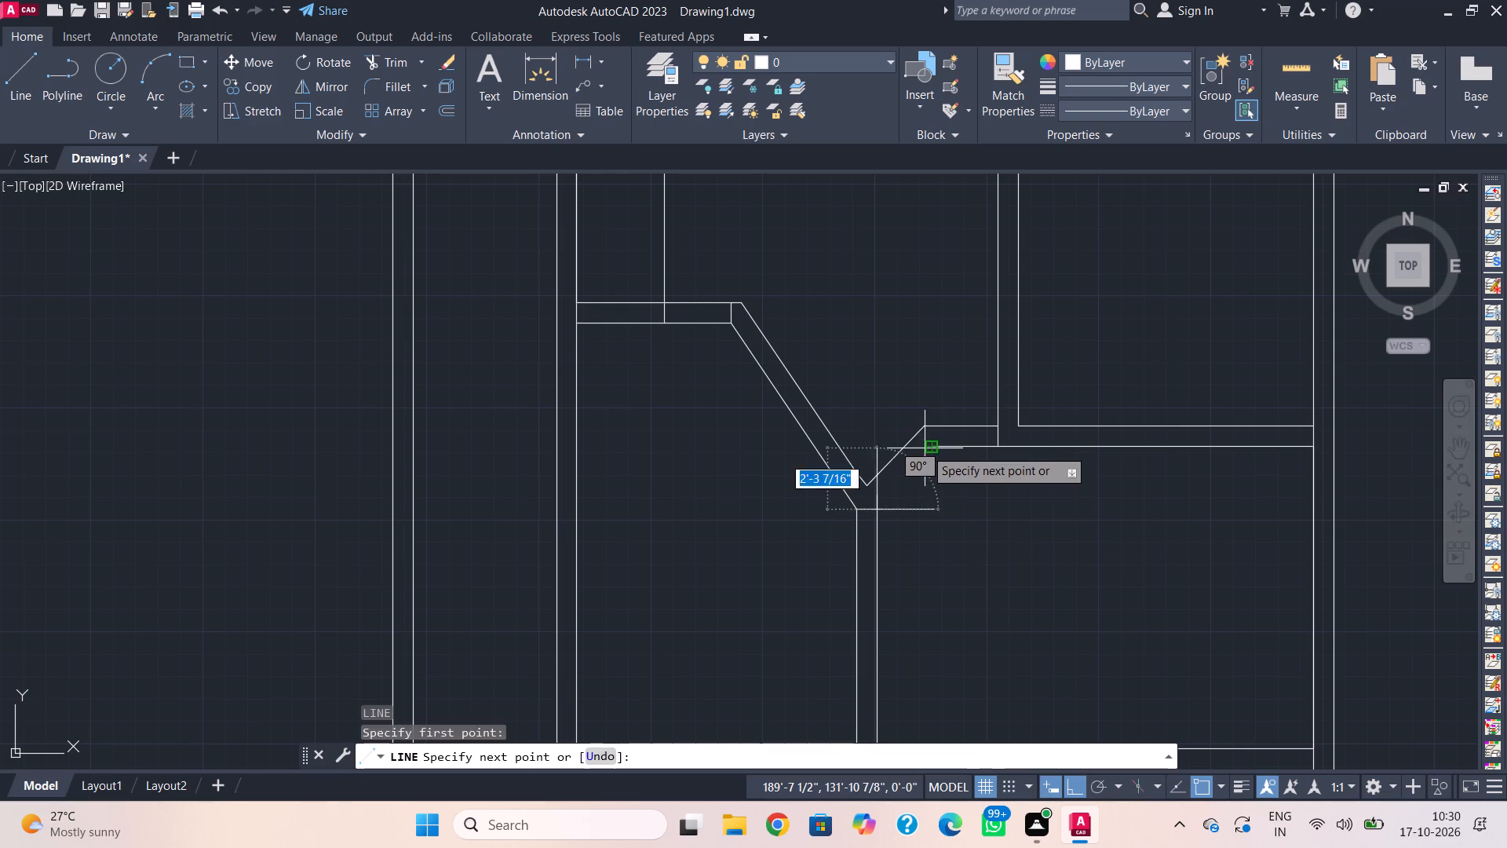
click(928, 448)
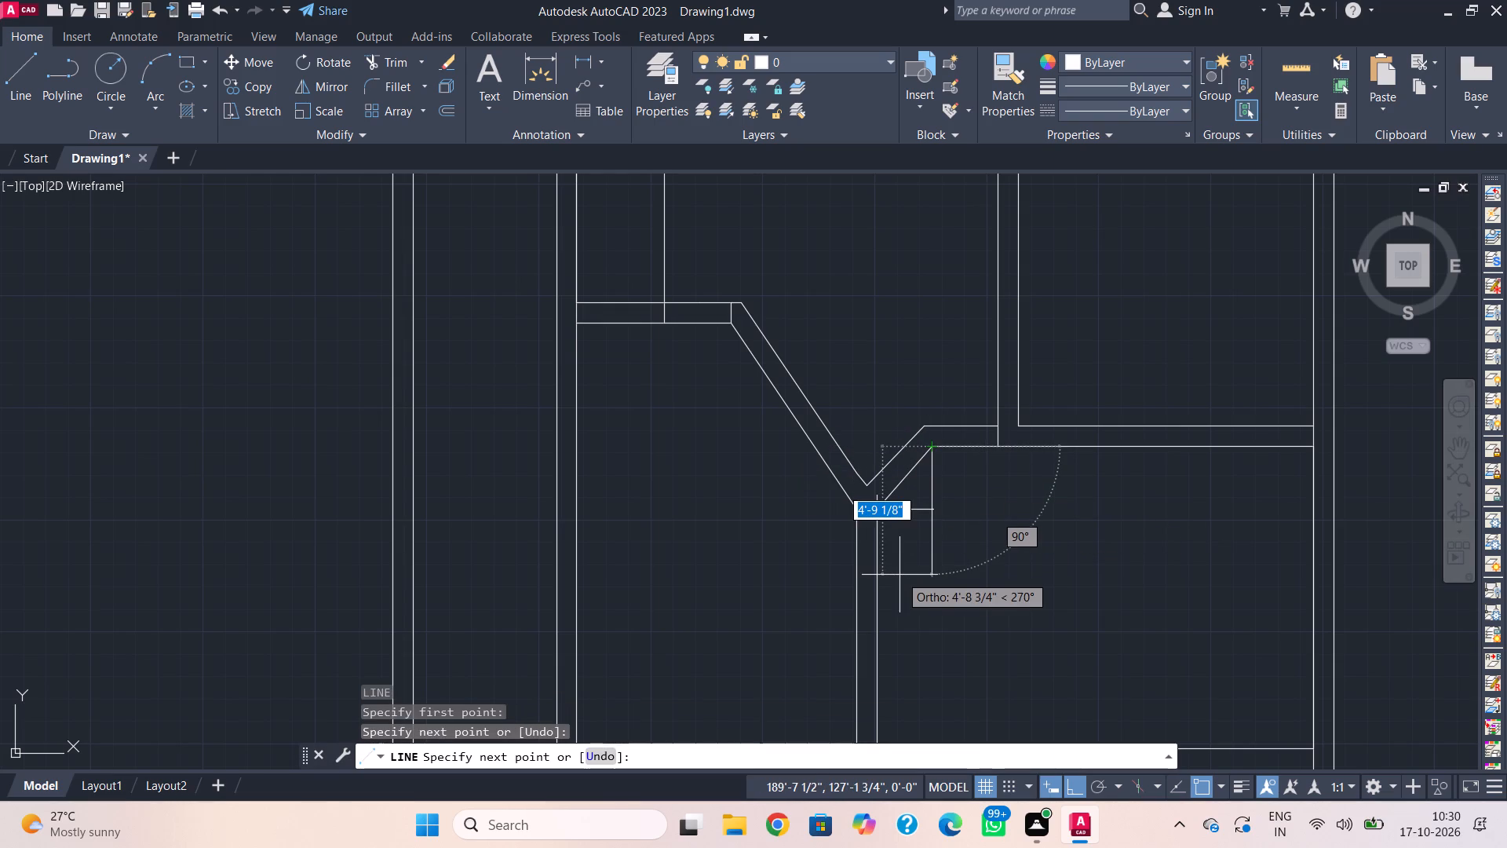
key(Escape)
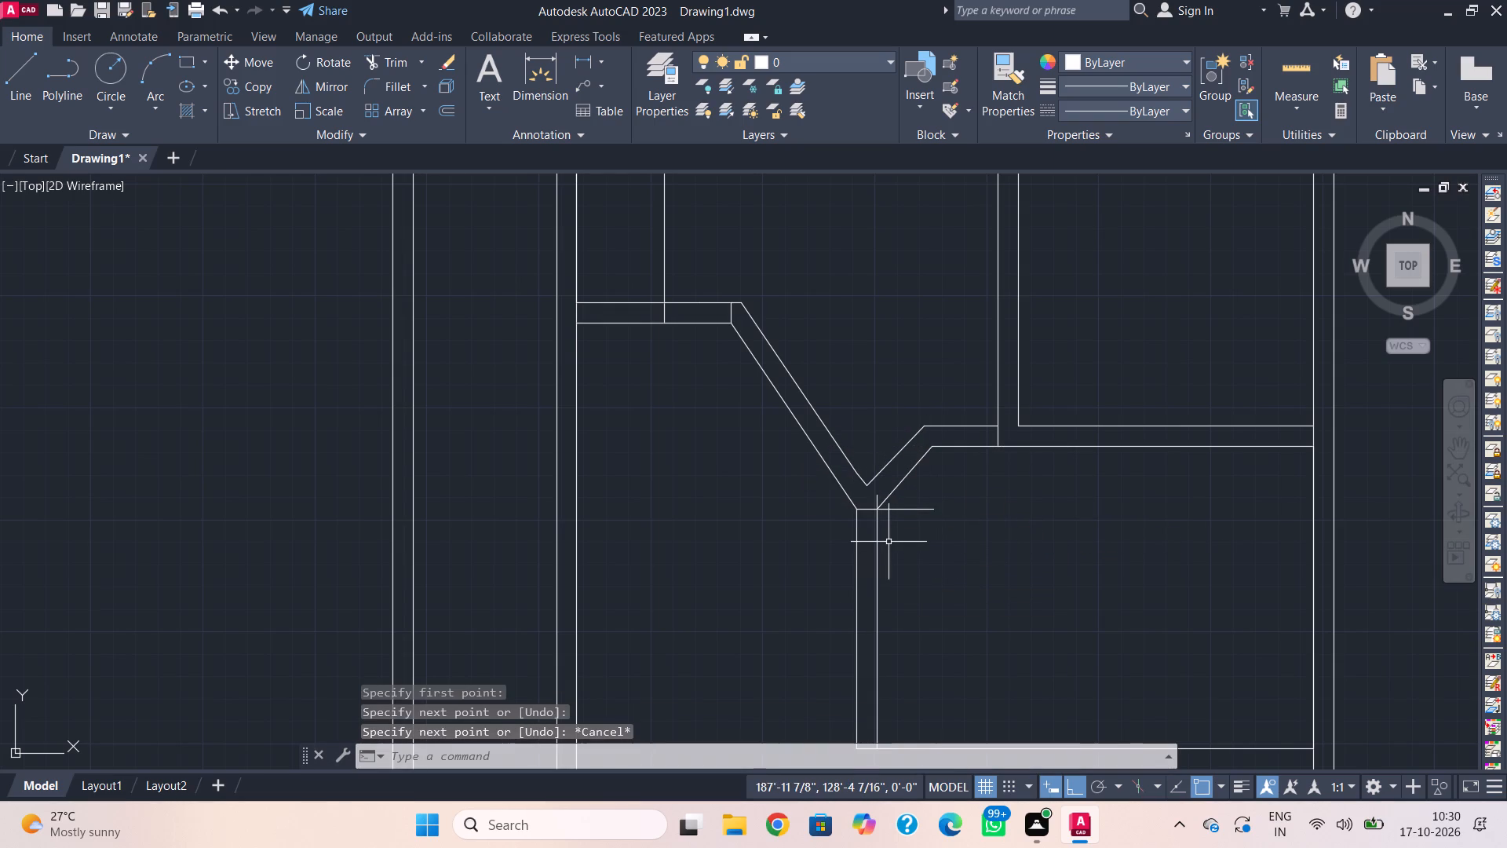
Trim the vertical wall line's upper stub and remove the horizontal guide line on both sides of it.
text(tr)
key(space)
scroll(878, 501, up, 2)
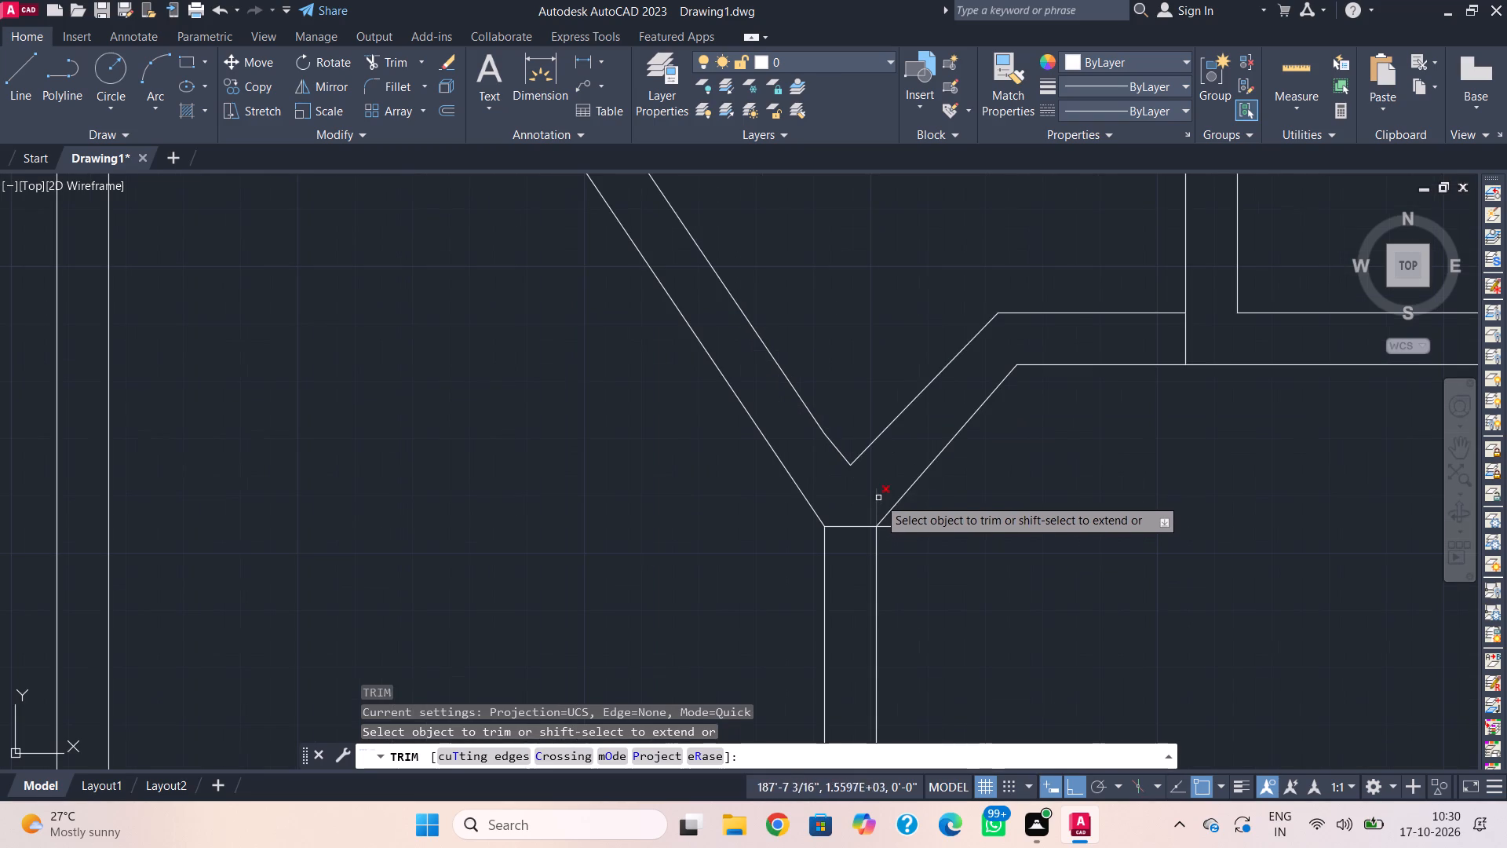
drag(880, 492, 856, 548)
drag(914, 512, 891, 584)
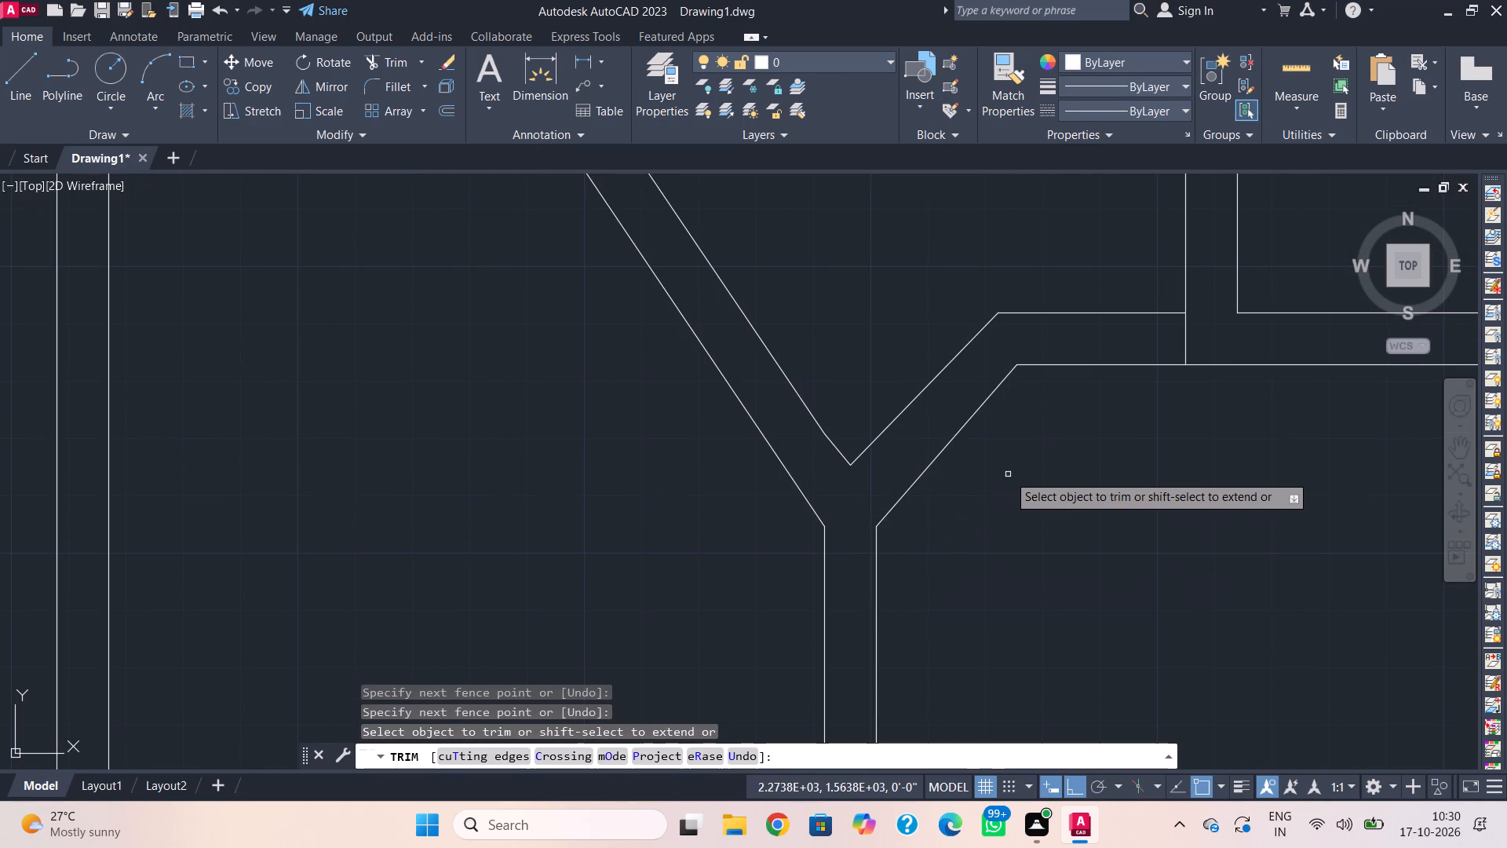
Trim away both short diagonal wall lines and the two short horizontal partition segments beside the right room's vertical wall.
scroll(1010, 476, down, 2)
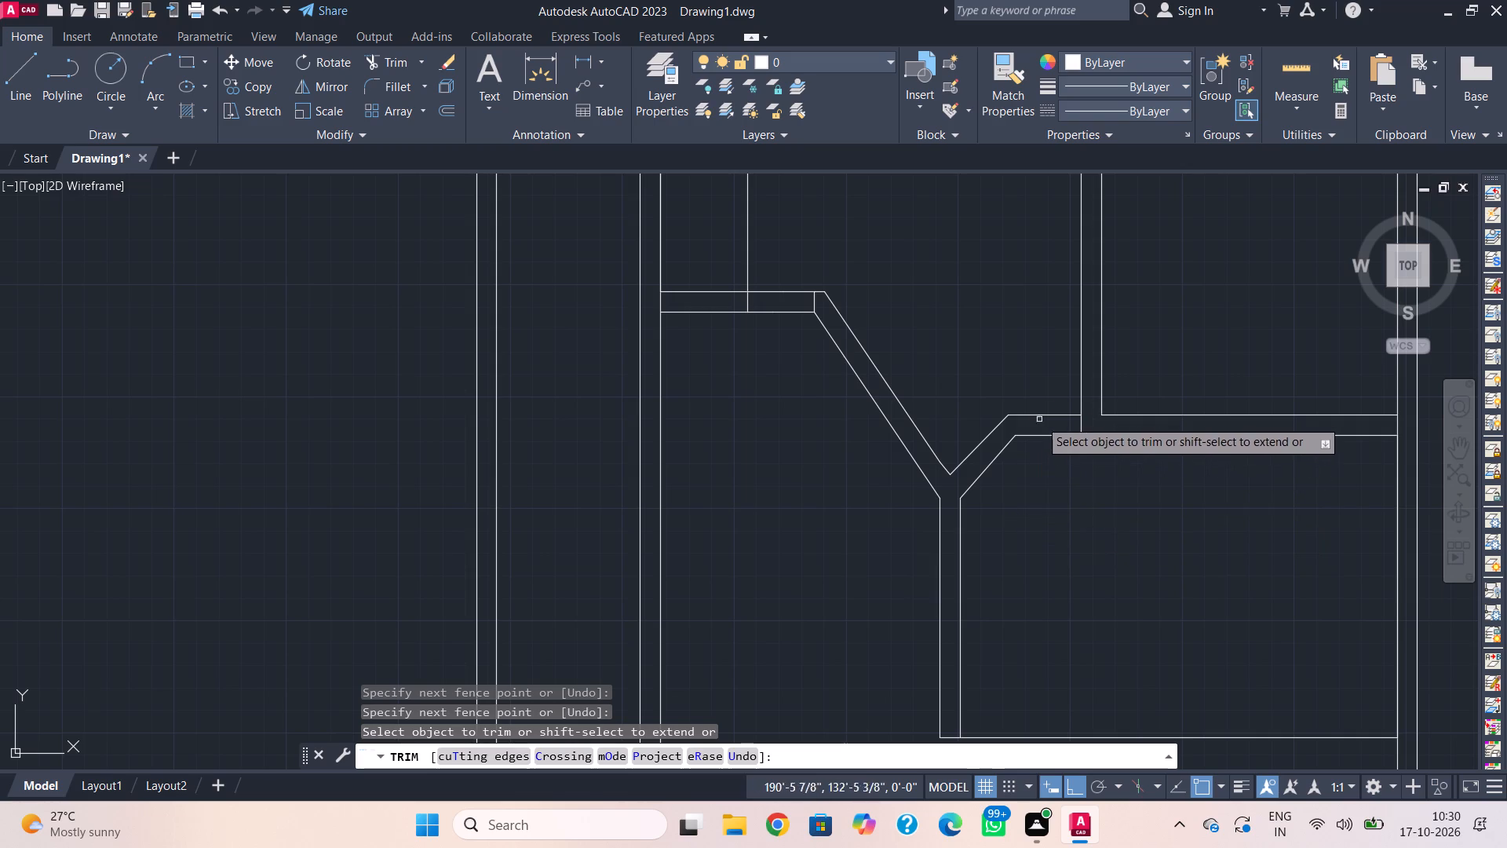
drag(1043, 406, 1041, 492)
drag(975, 421, 978, 426)
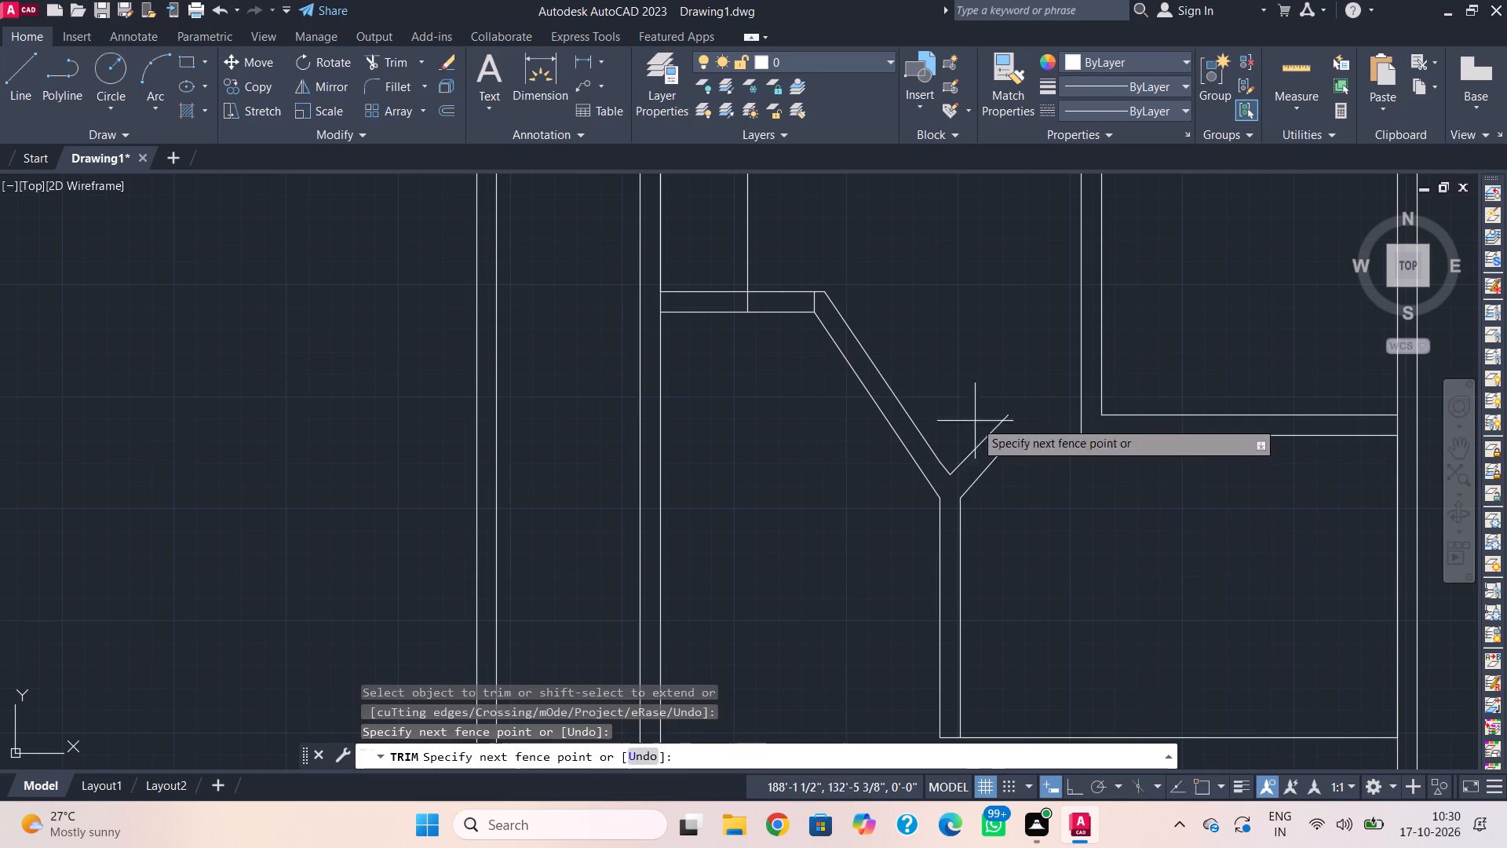
drag(978, 426, 1026, 506)
key(Escape)
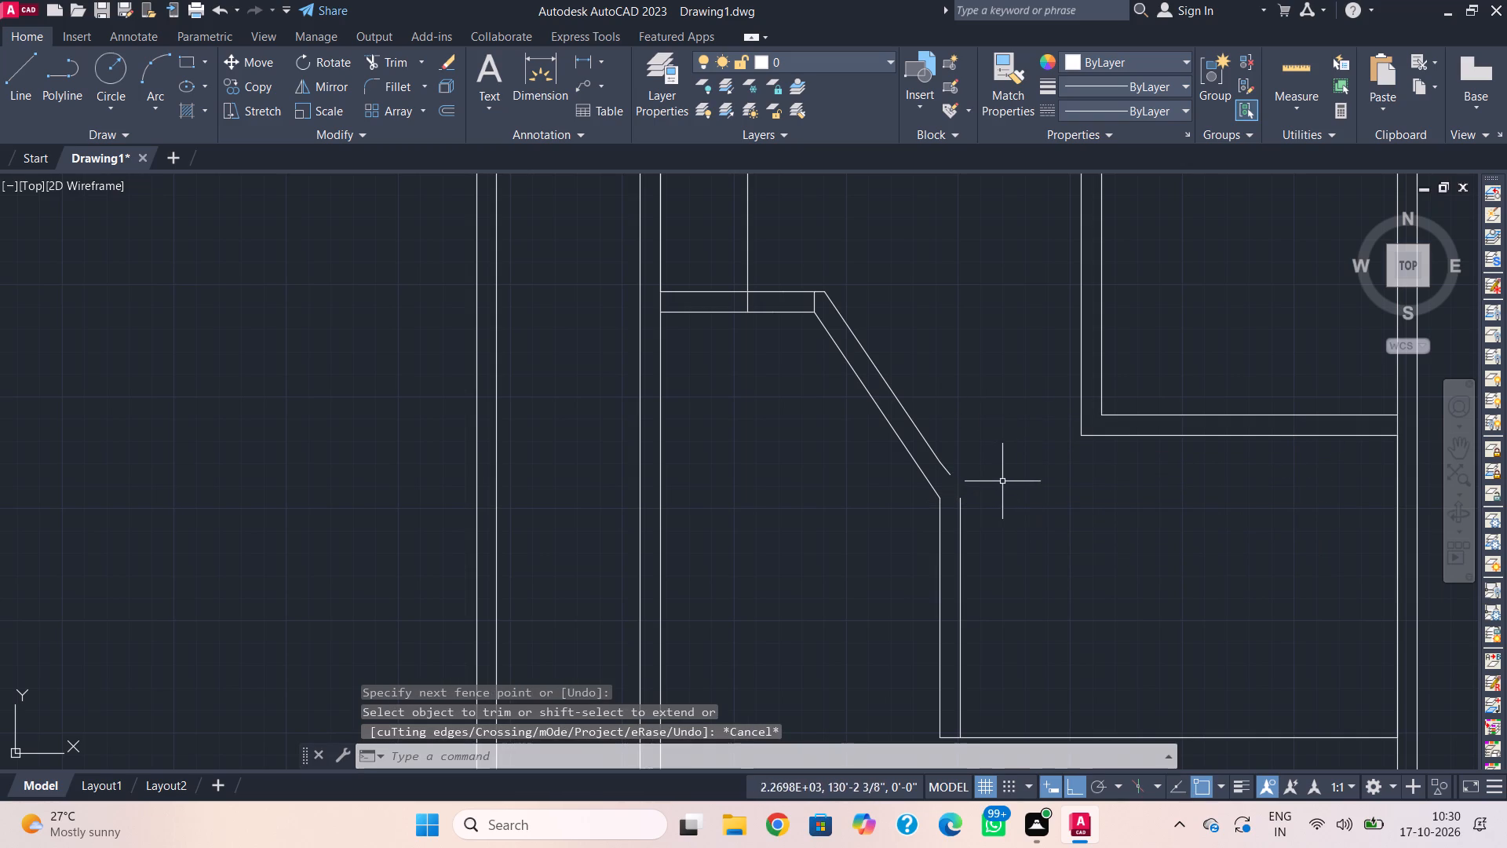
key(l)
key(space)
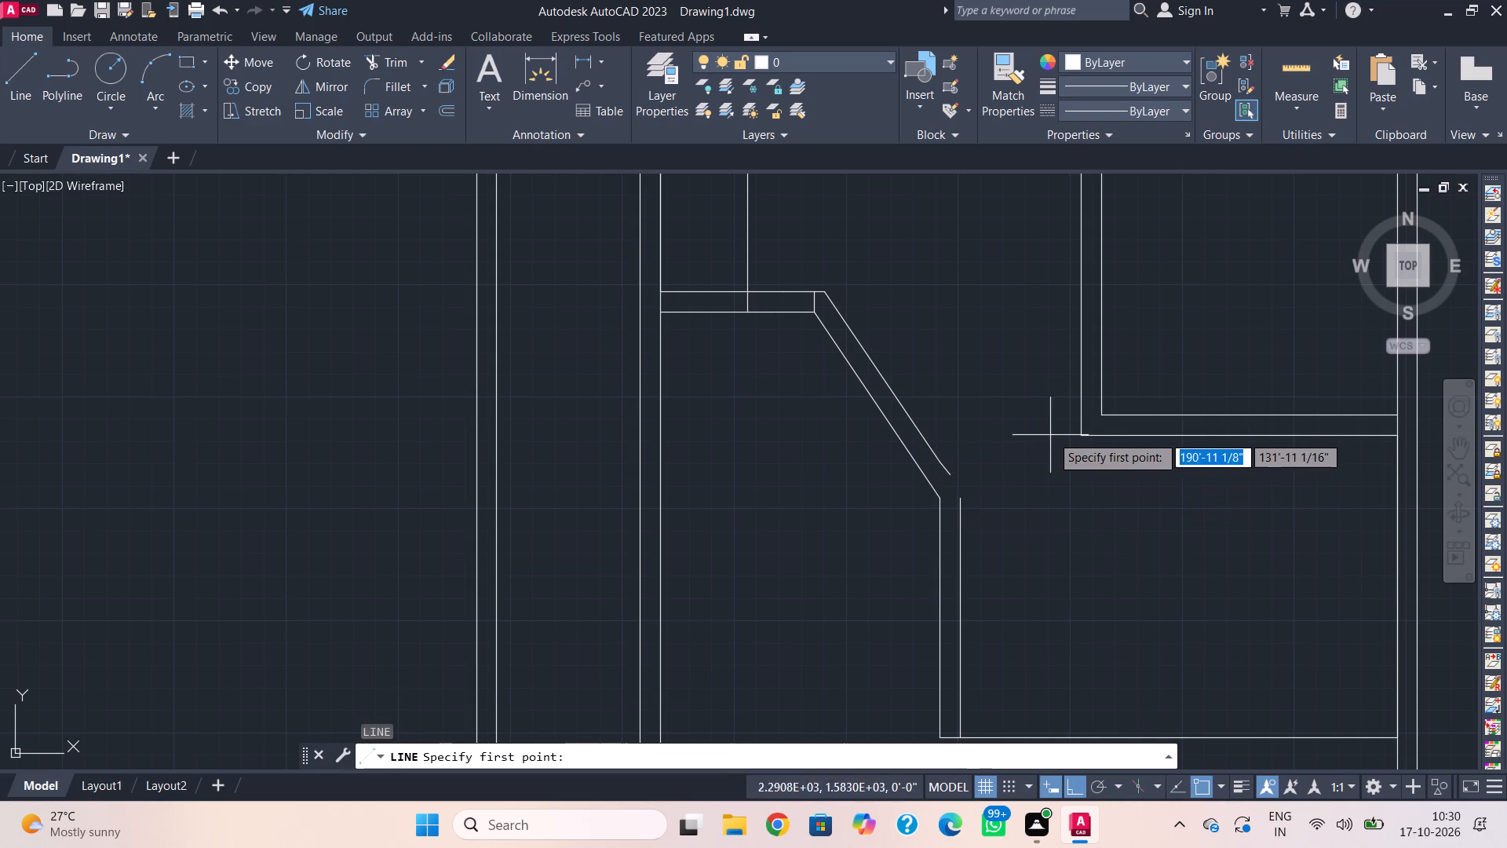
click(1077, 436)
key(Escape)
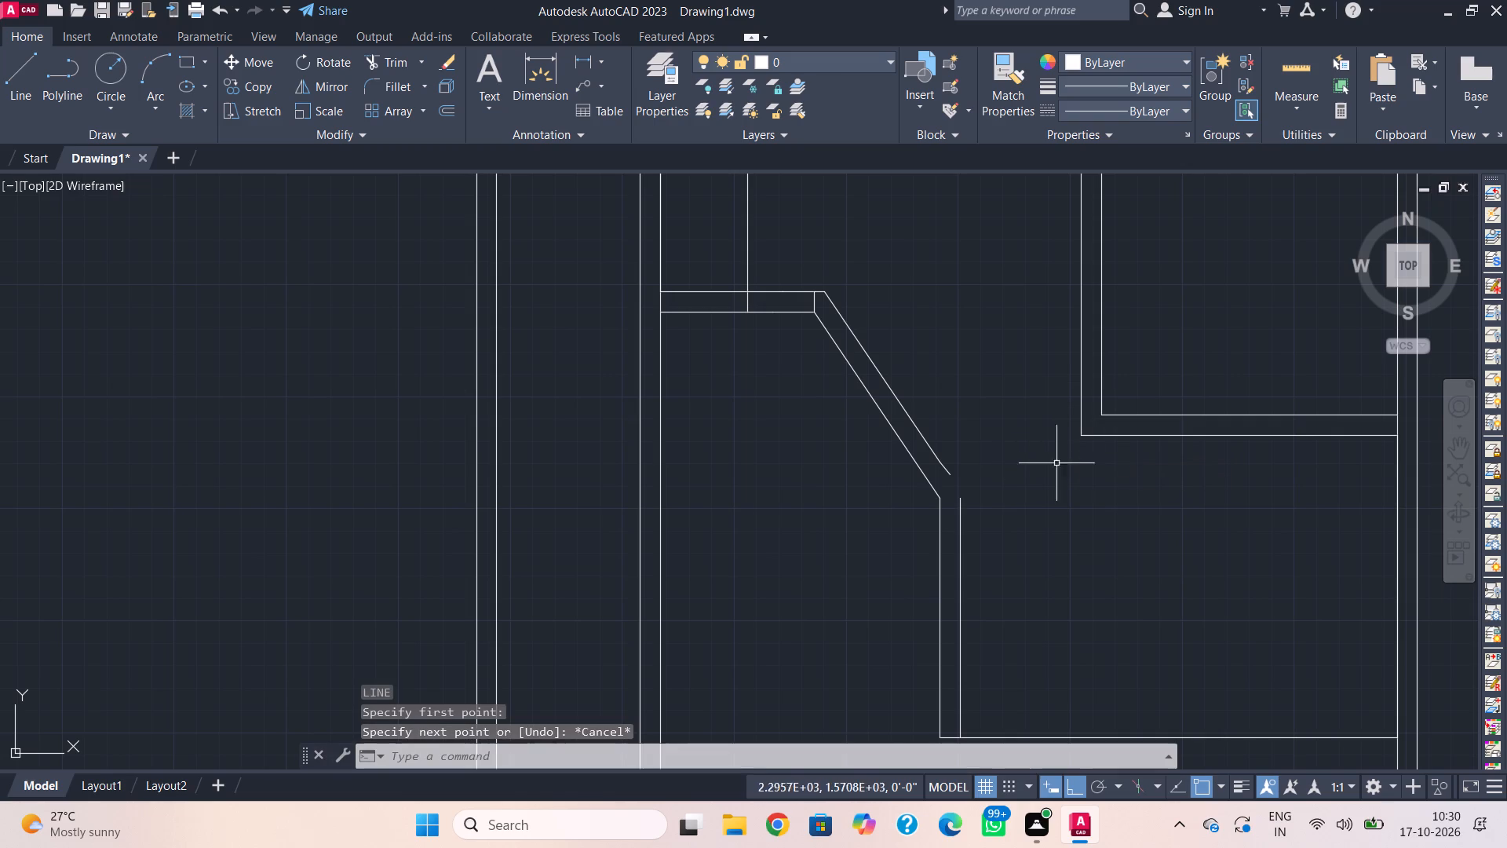
Draw a freehand diagonal from the top of the lower room's right vertical wall line up toward the right room's lower-left corner.
text(l)
key(space)
click(961, 498)
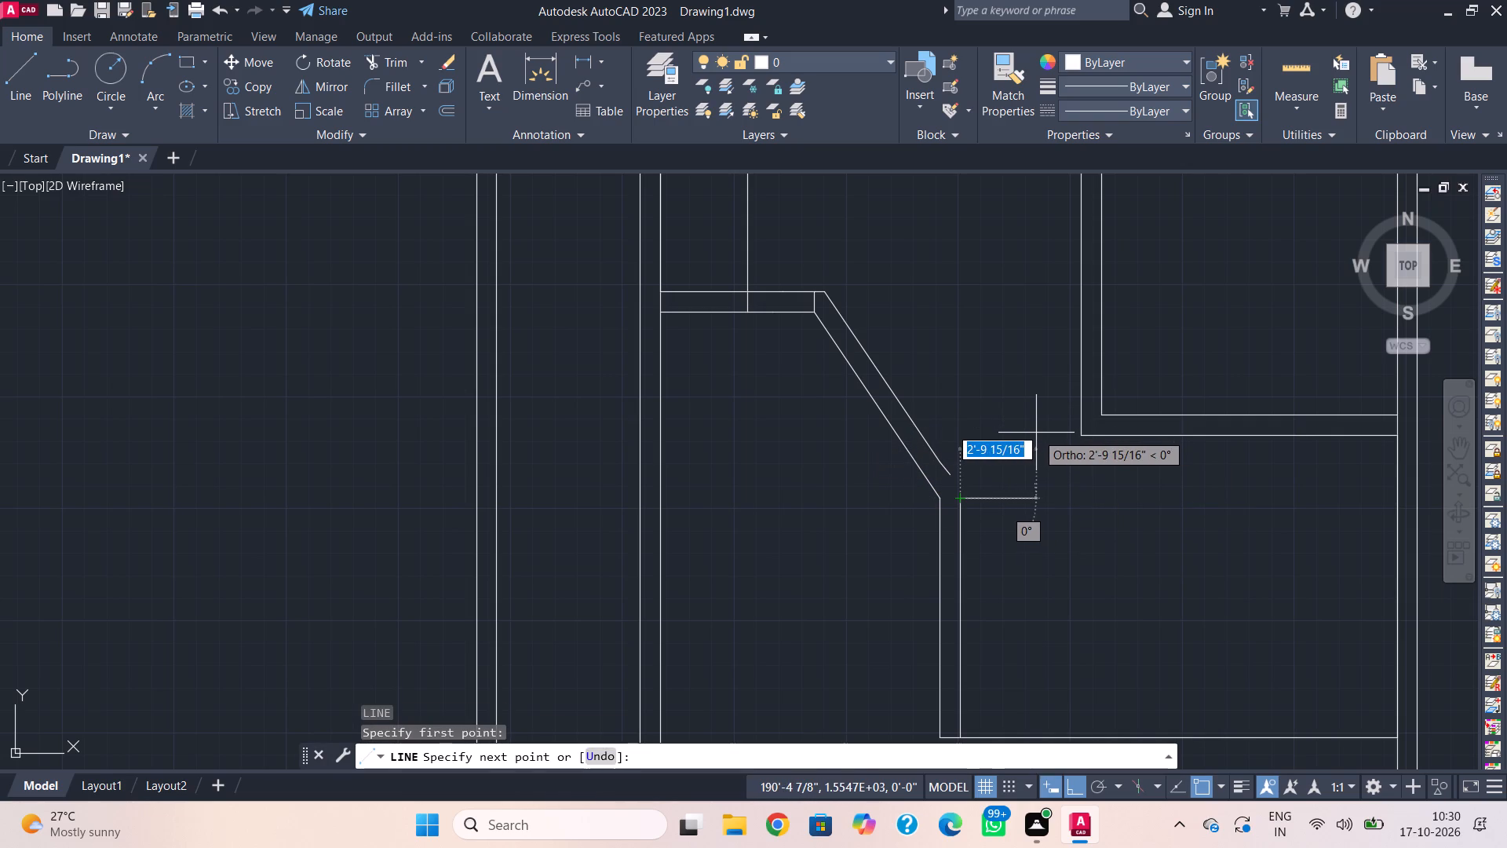
key(F8)
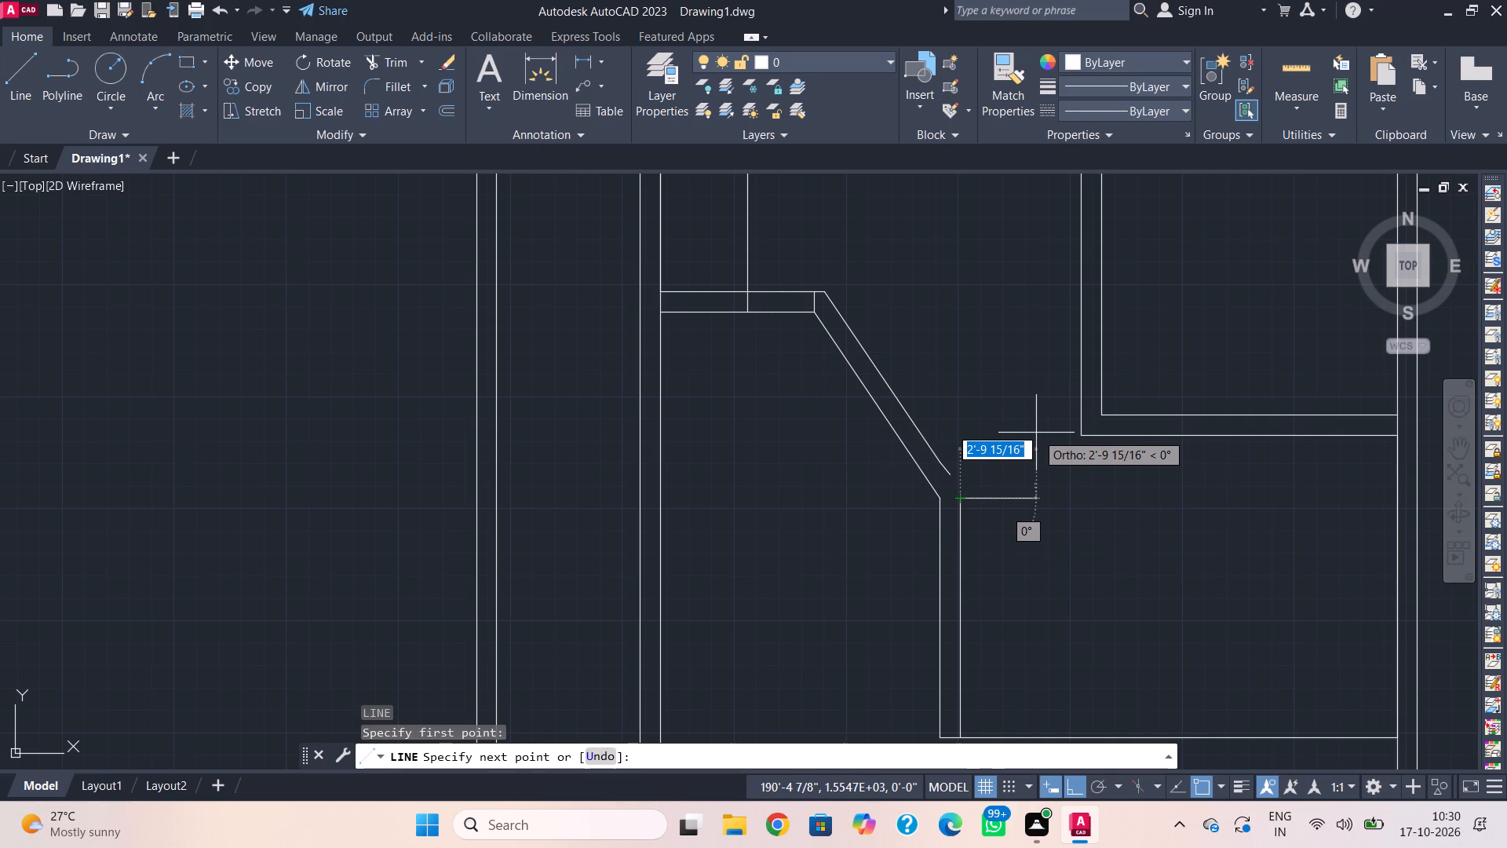
click(1047, 422)
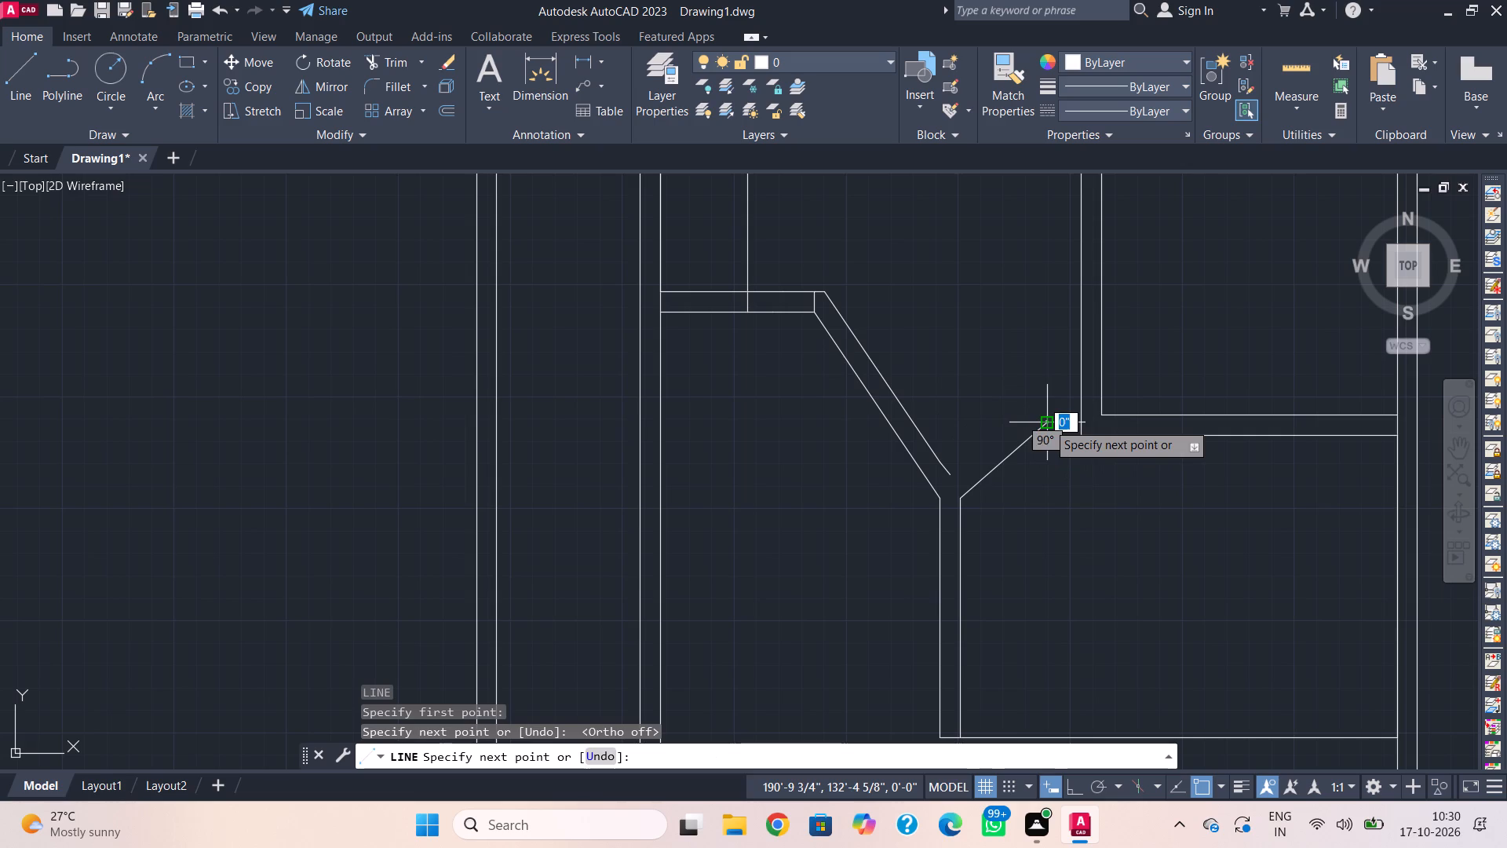
key(Escape)
Offset the new short diagonal 9" to its upper-left side.
text(o)
key(space)
key(space)
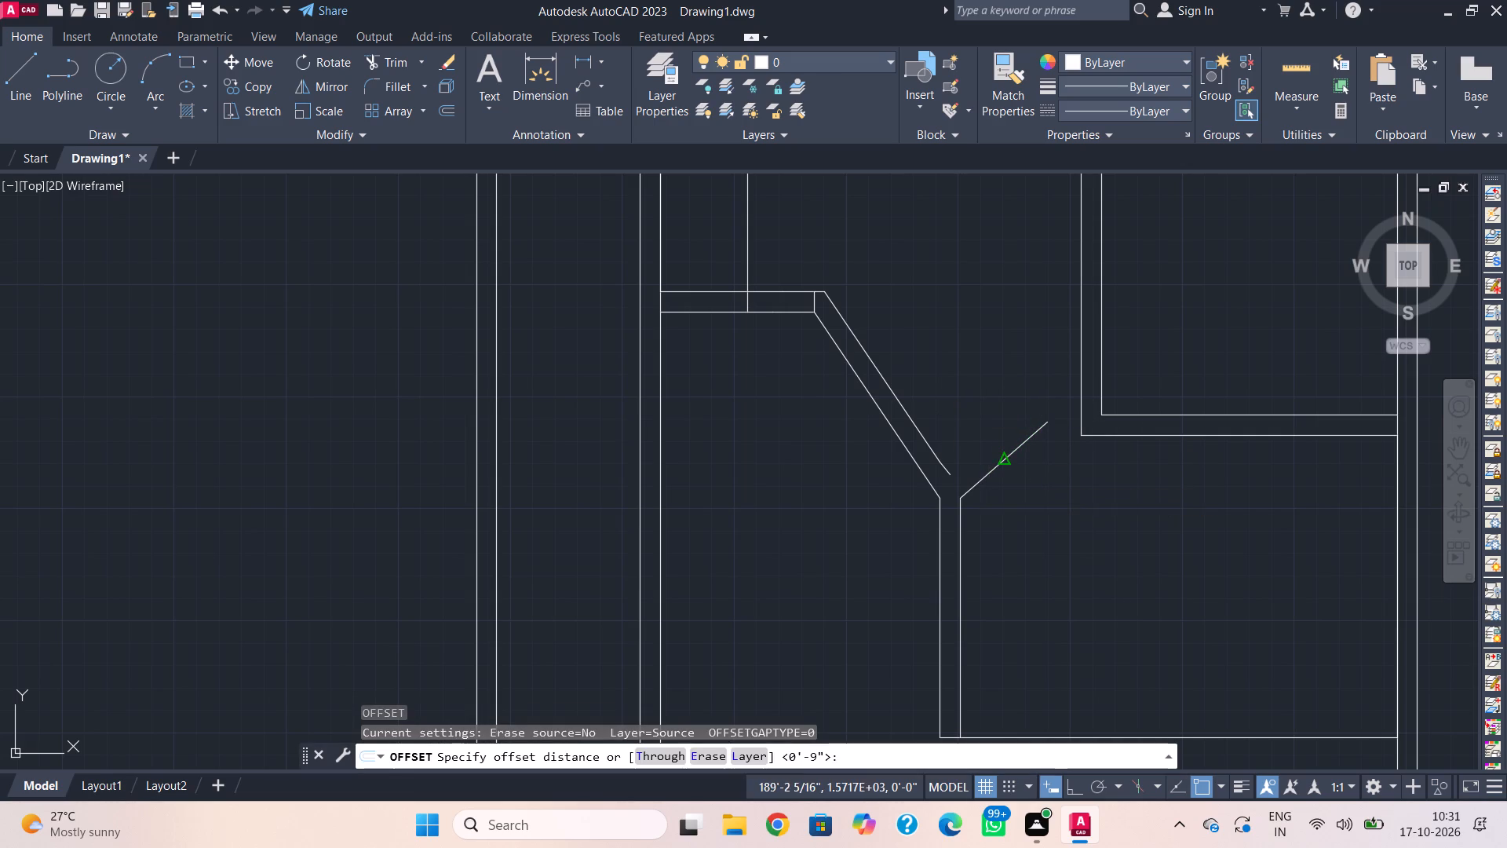
click(988, 471)
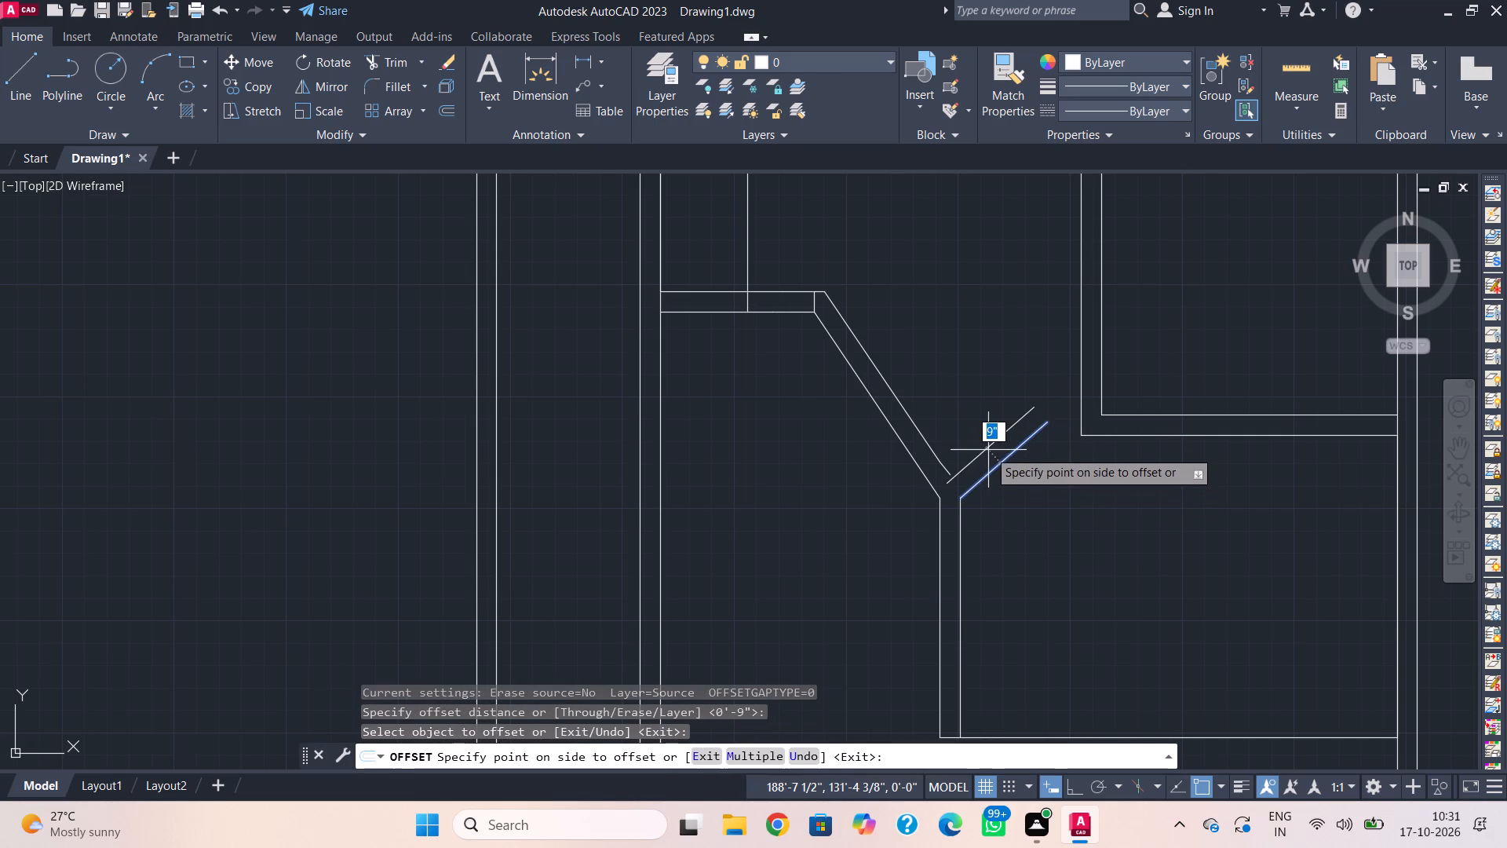
click(988, 450)
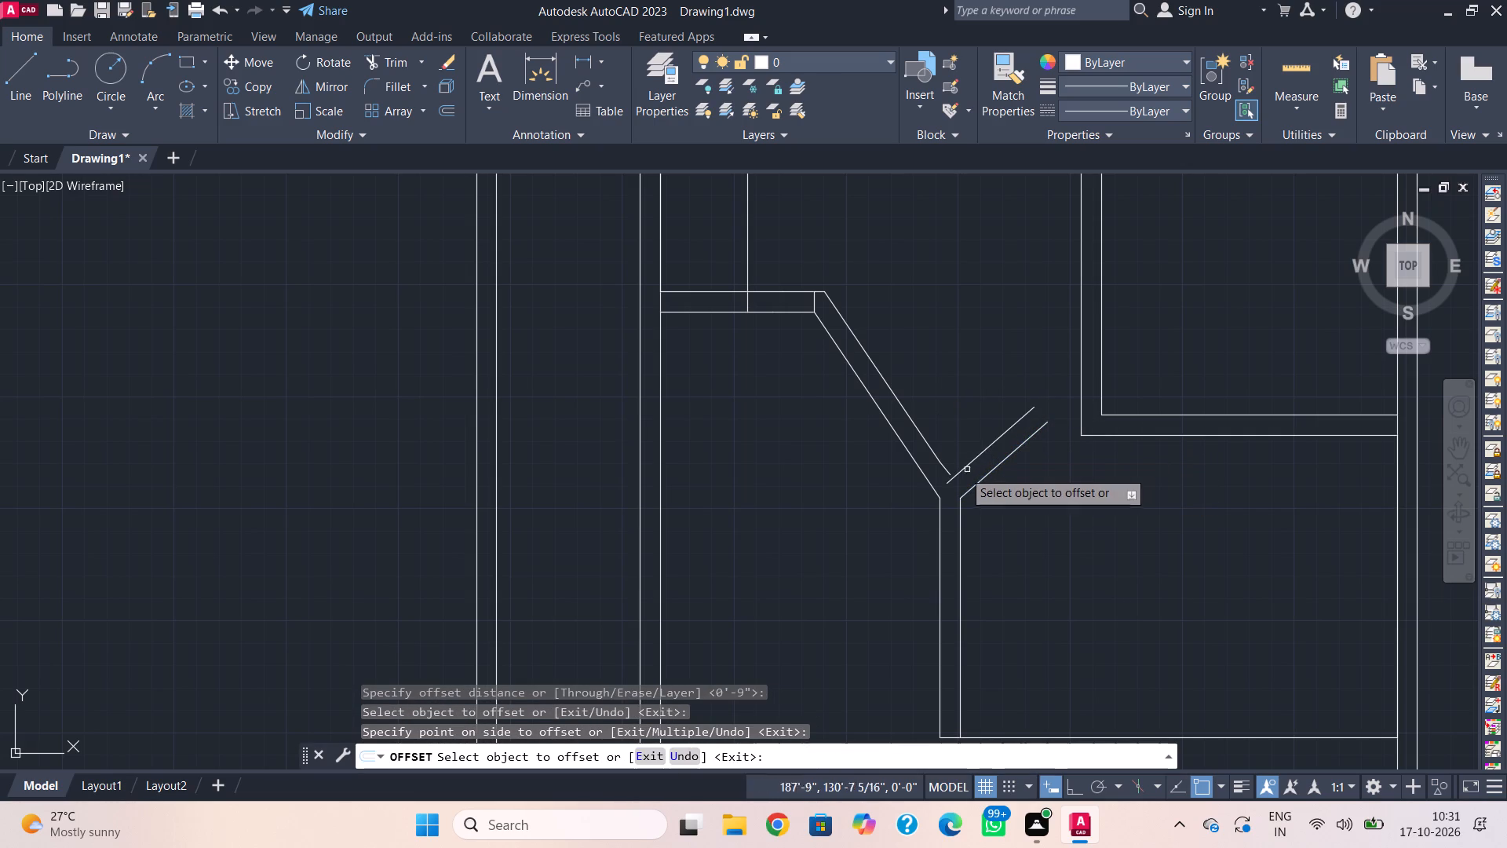
key(Escape)
Extend the lower end of the long diagonal wall's upper line to meet the offset short diagonal.
key(e)
text(x)
key(space)
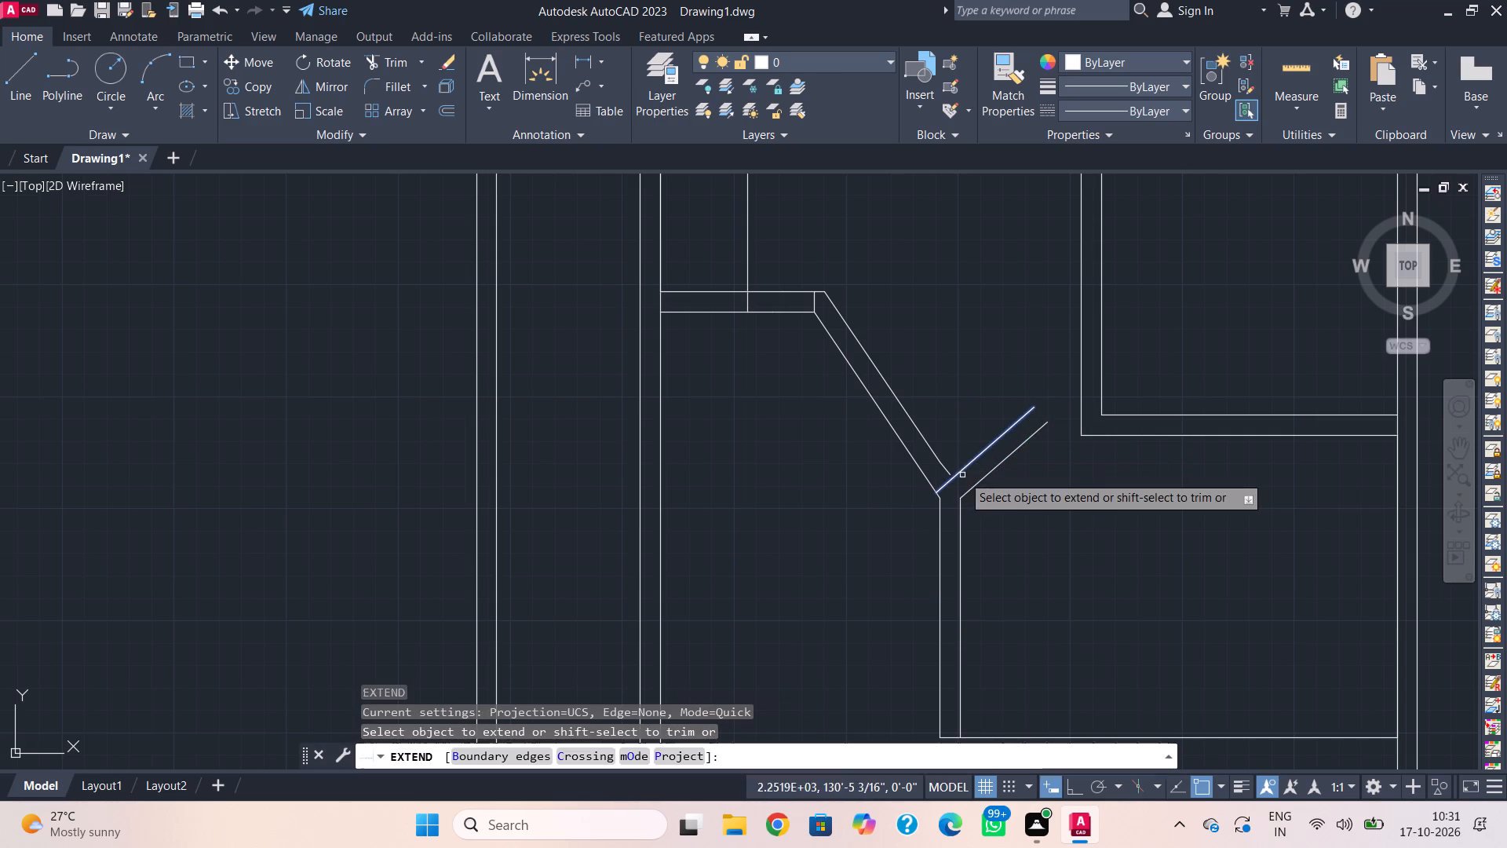
click(947, 470)
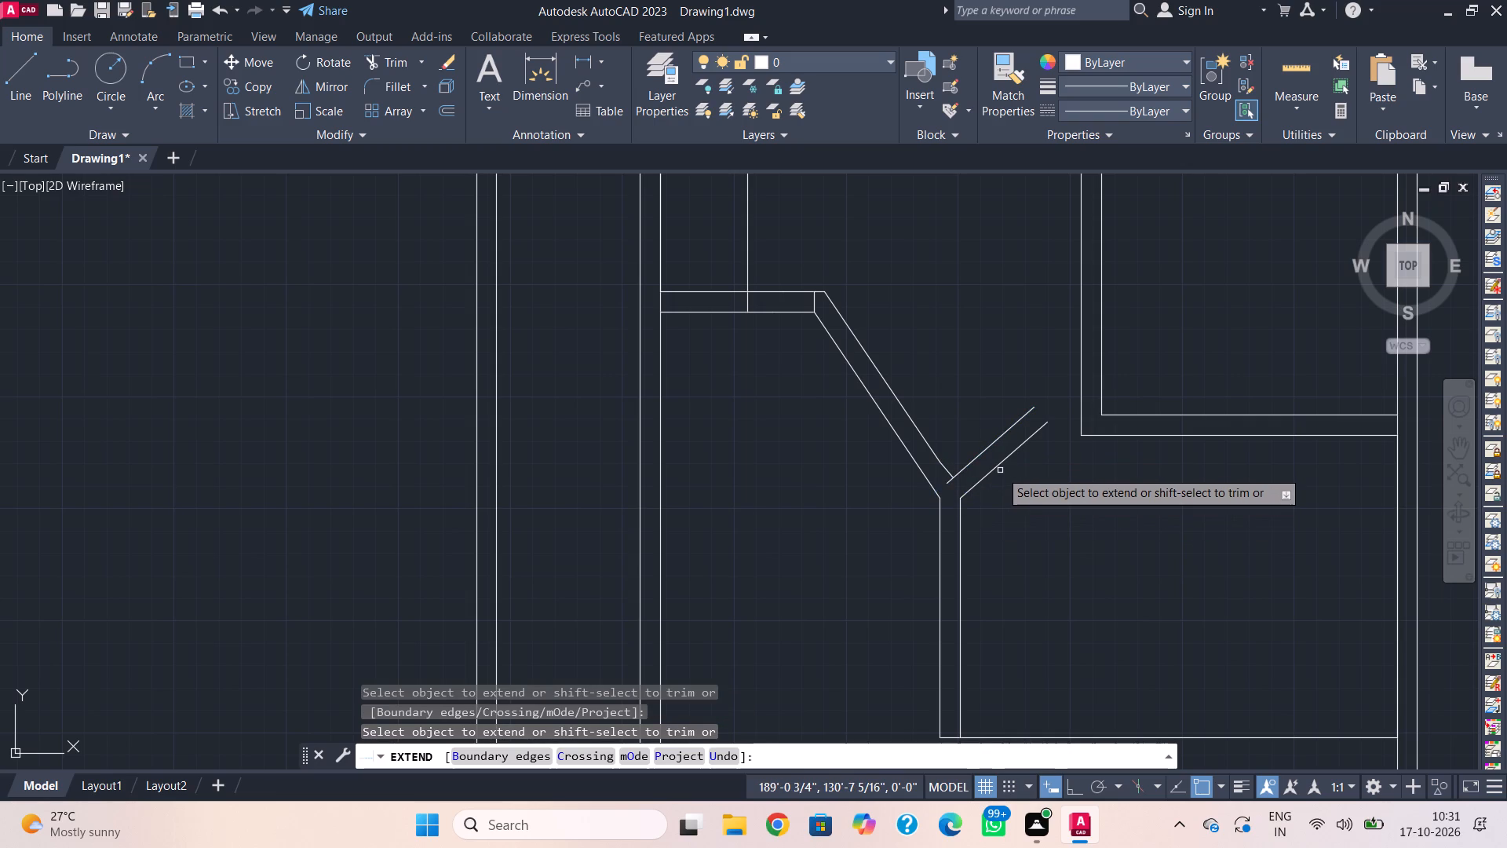
key(Escape)
Draw horizontal lines about 1'-10" and 2'-10" long from the right room's outer and inner lower-left corners to the two short diagonals.
key(l)
key(space)
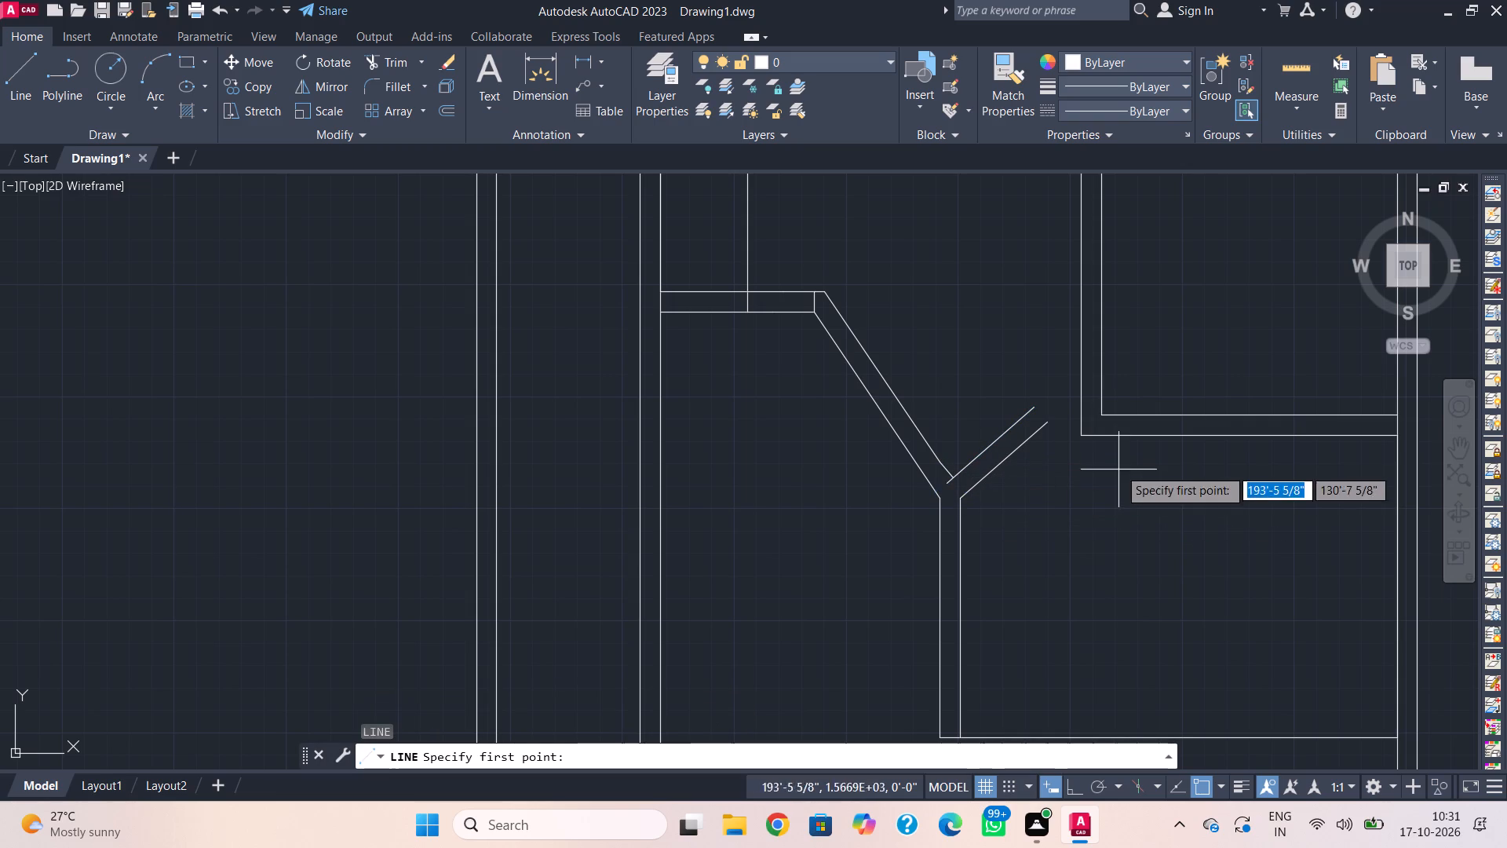
click(1084, 436)
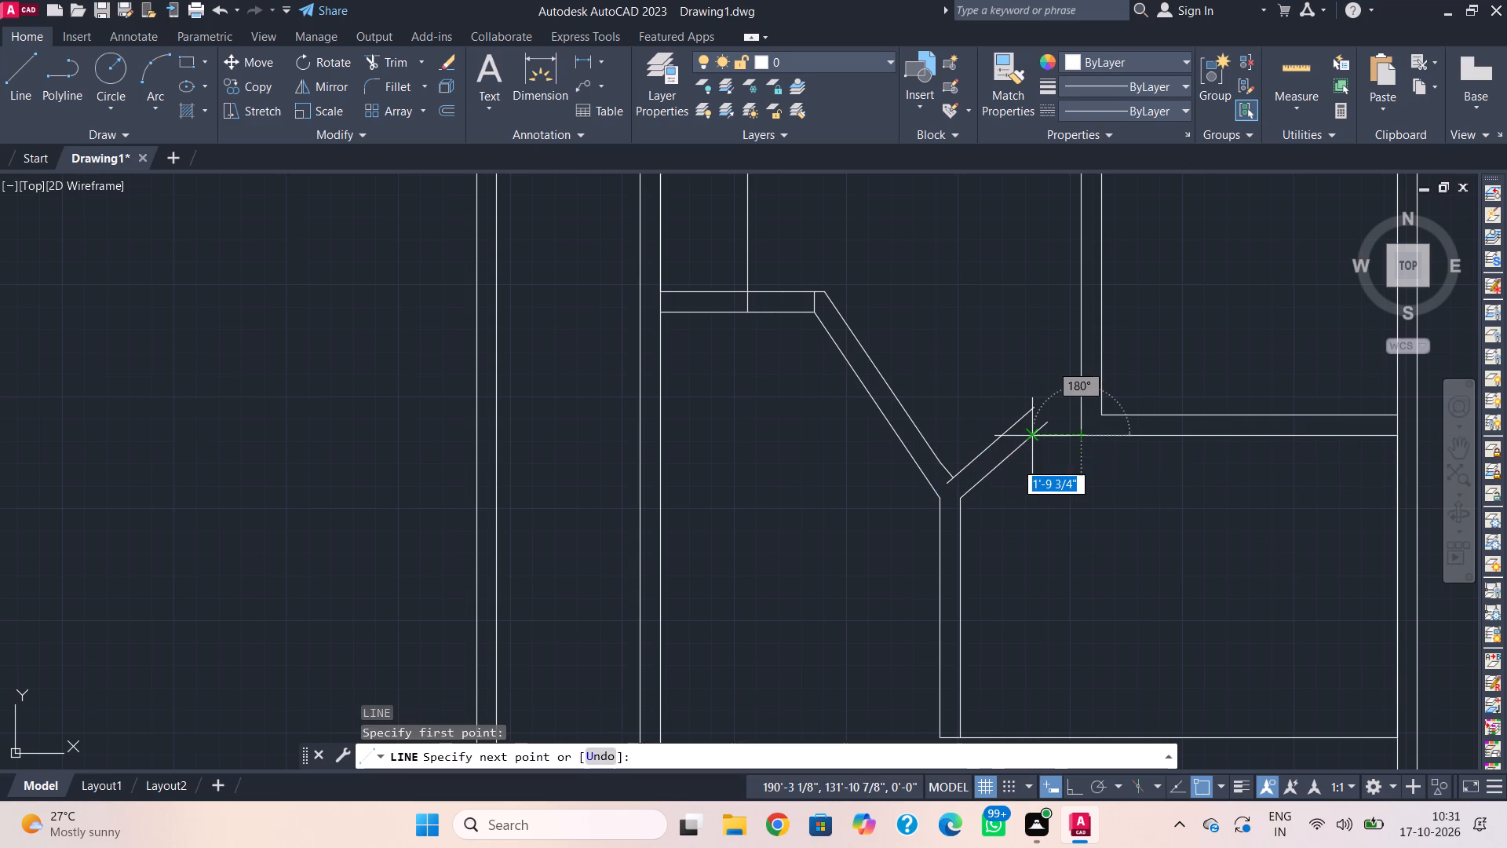
click(1028, 440)
key(Escape)
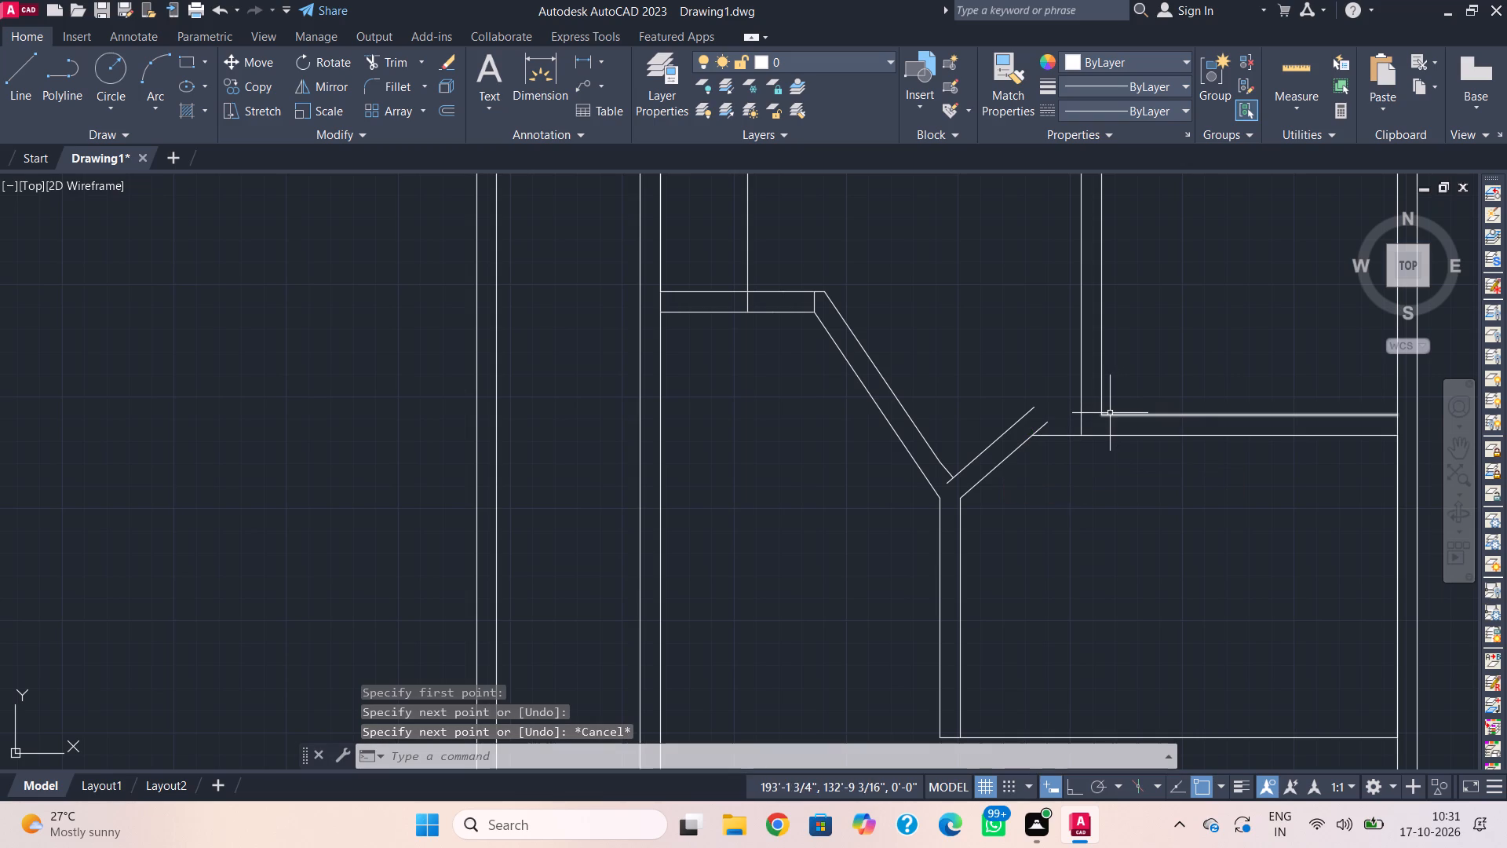
key(l)
key(space)
click(1105, 414)
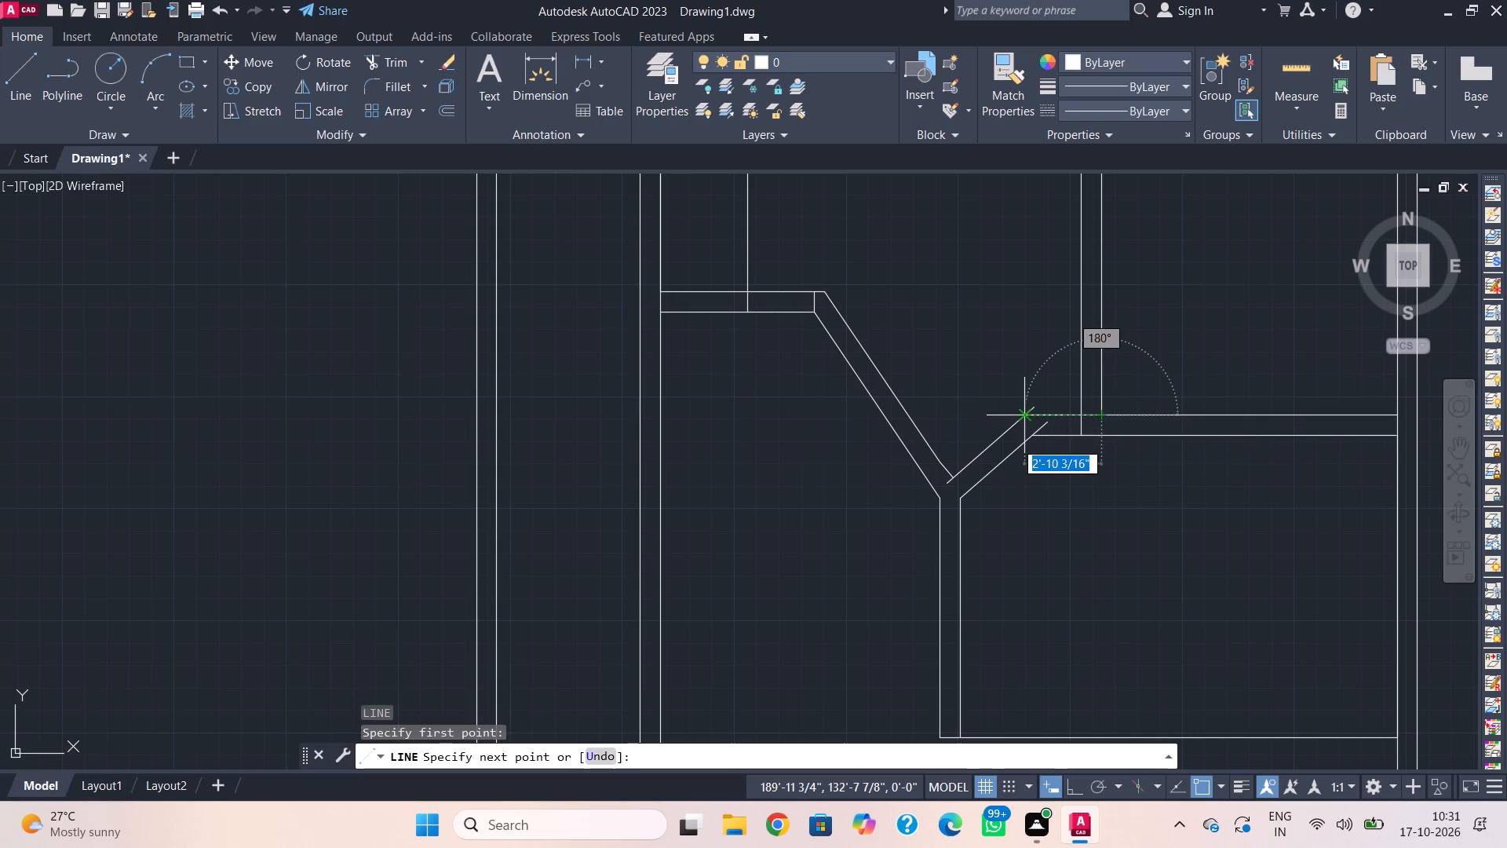
click(1028, 421)
key(Escape)
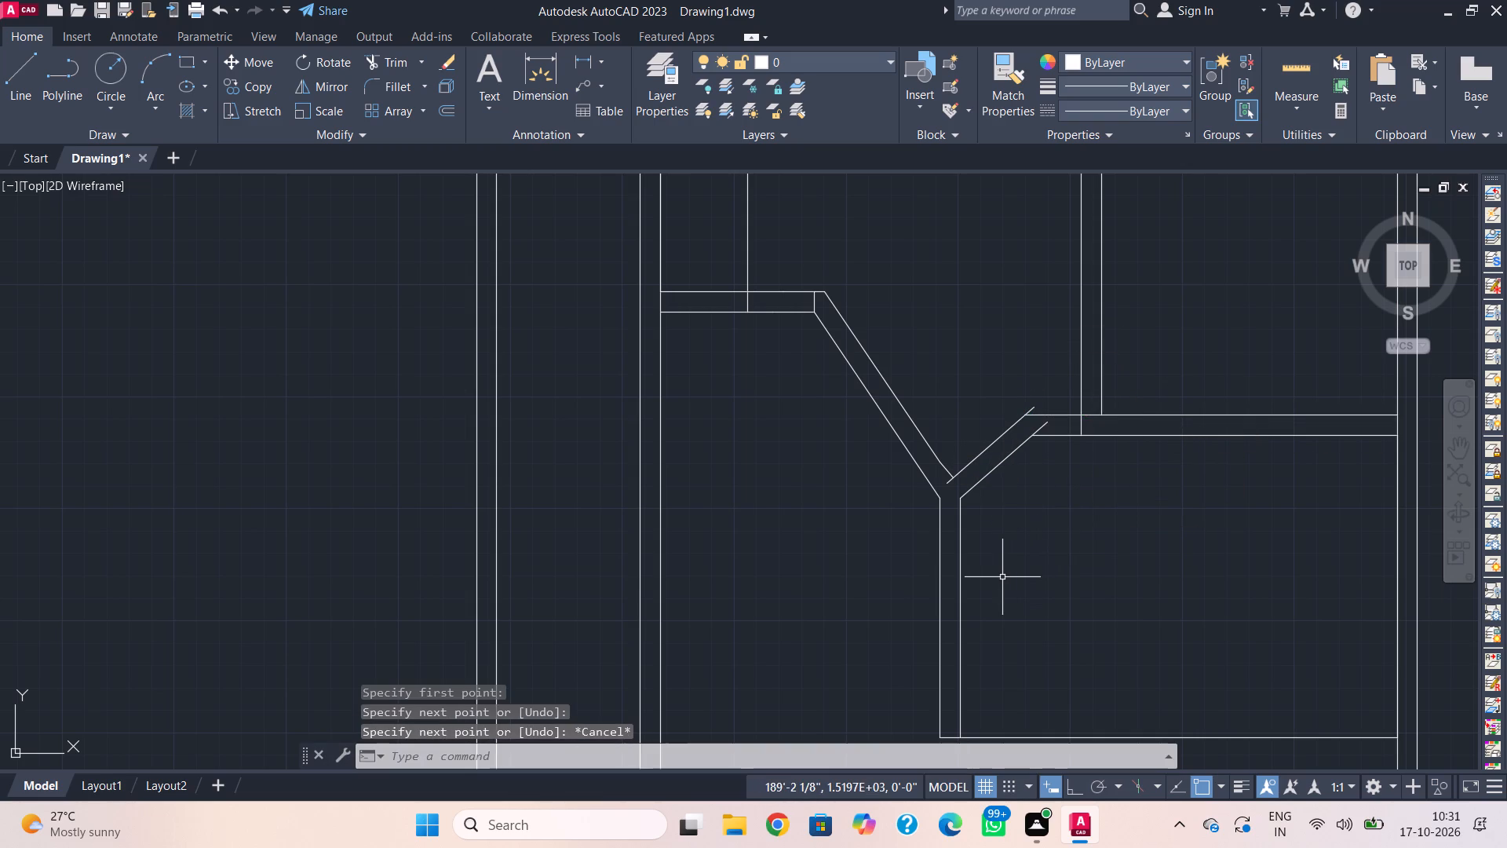
Trim the short diagonals' upper ends beyond the horizontal wall lines and the offset diagonal's lower stub at the long diagonal.
text(tr)
key(space)
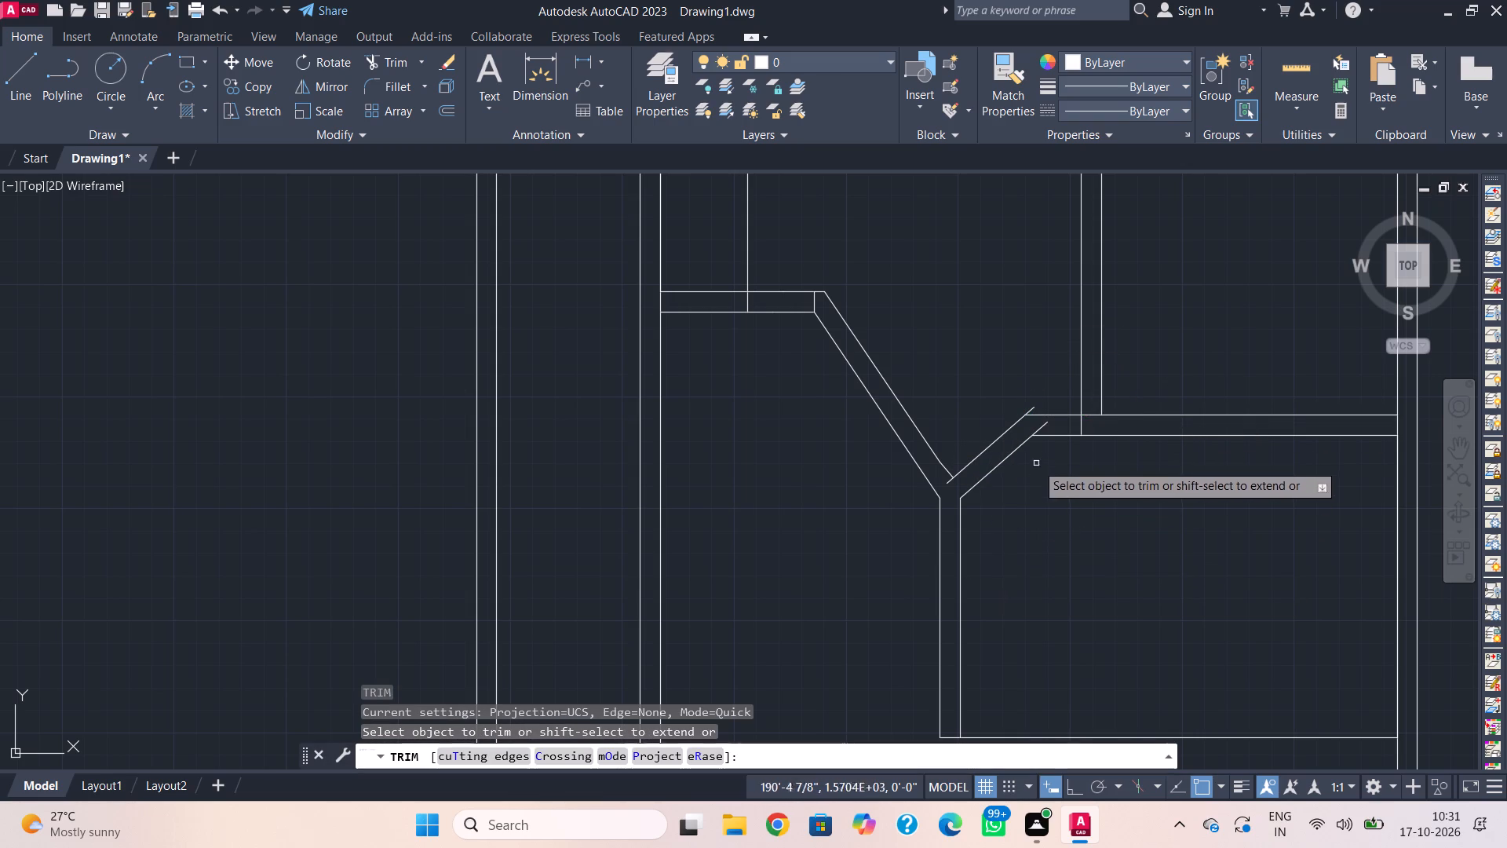
click(1040, 426)
click(1036, 411)
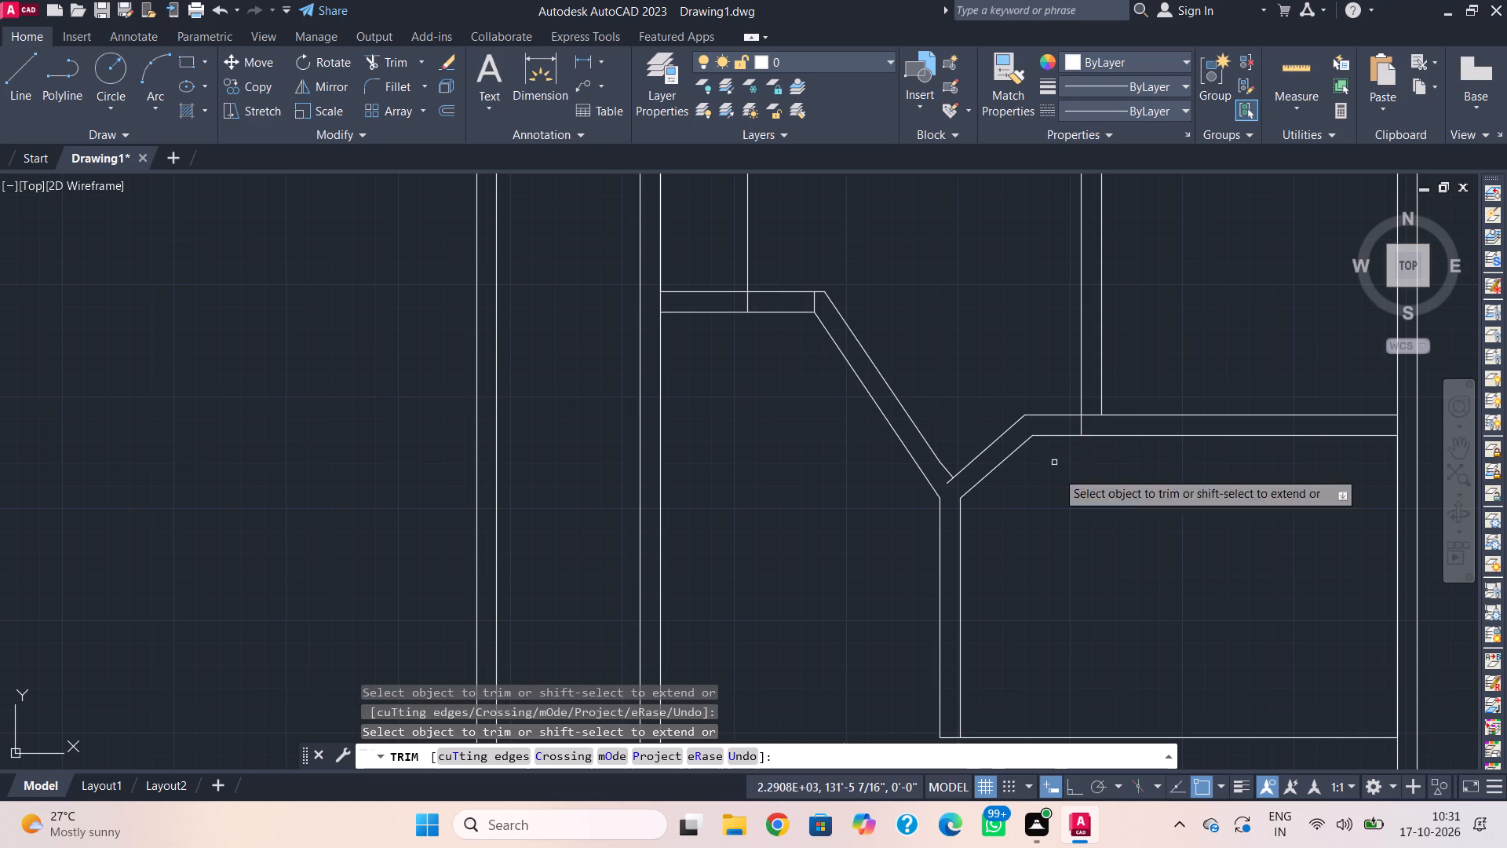
click(951, 484)
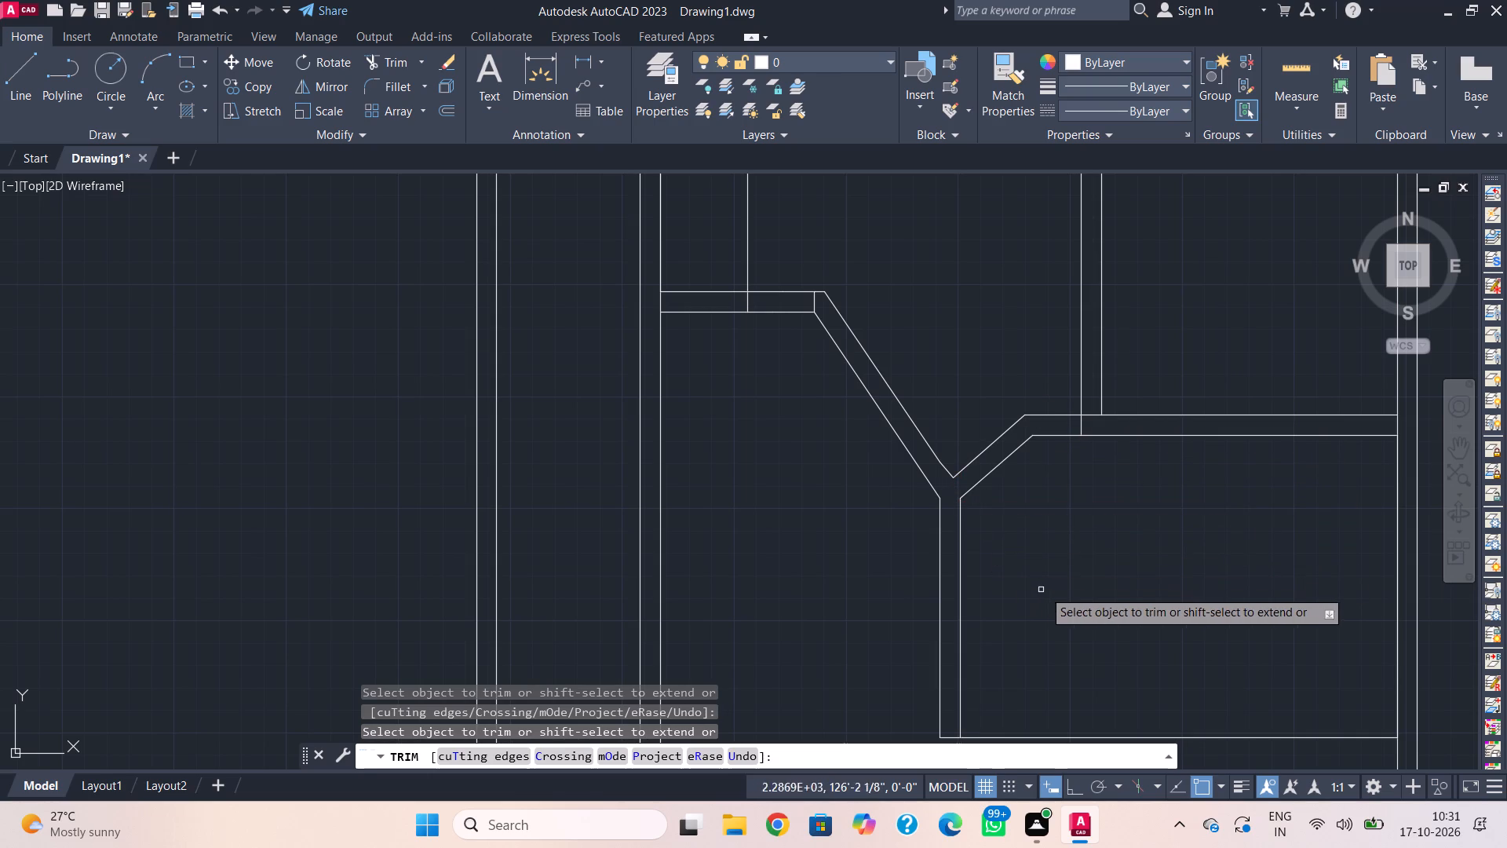
scroll(1049, 594, down, 1)
key(Escape)
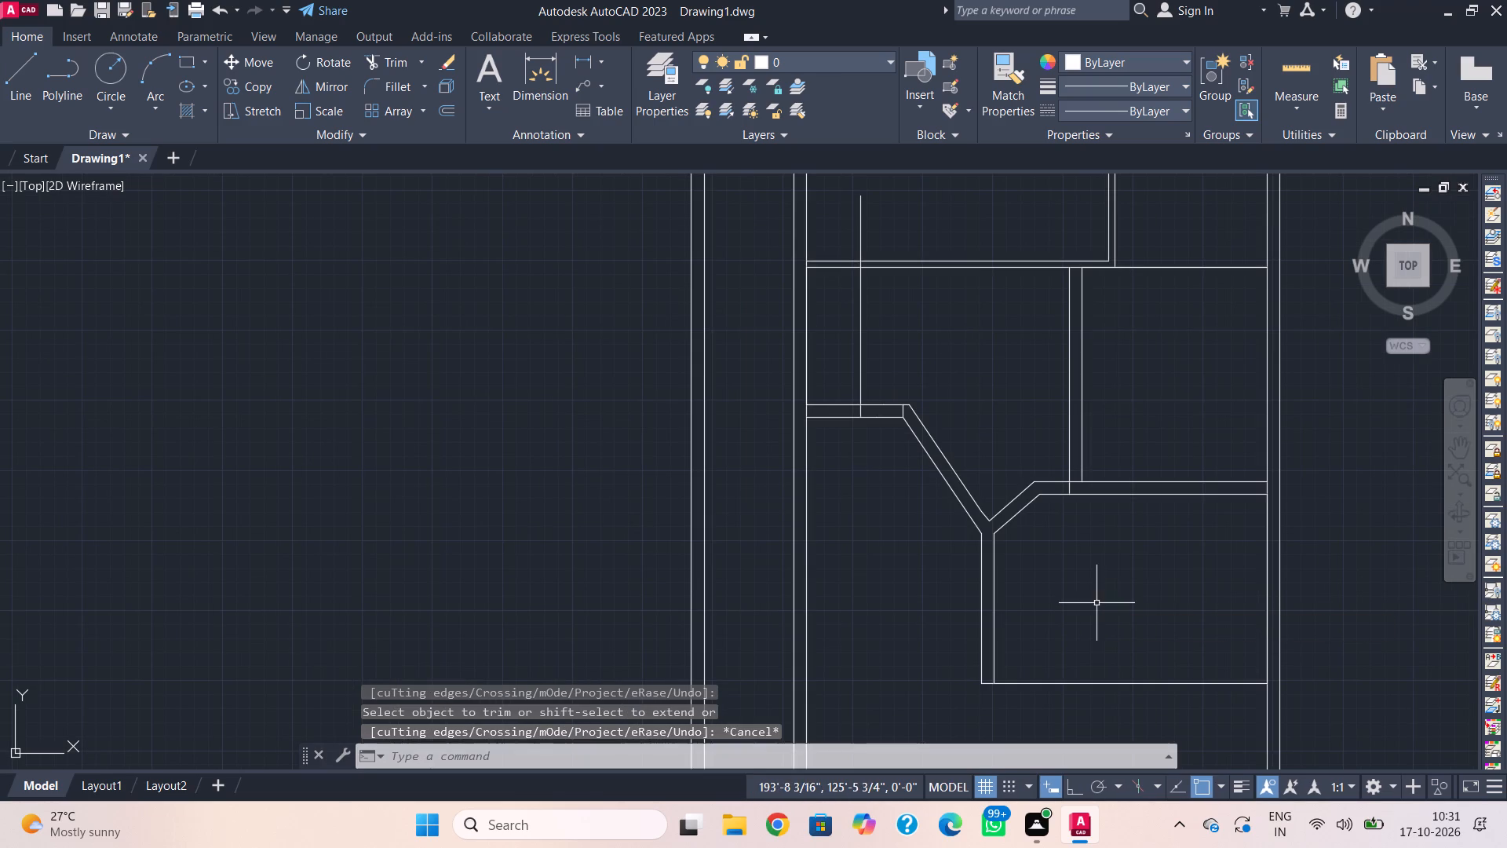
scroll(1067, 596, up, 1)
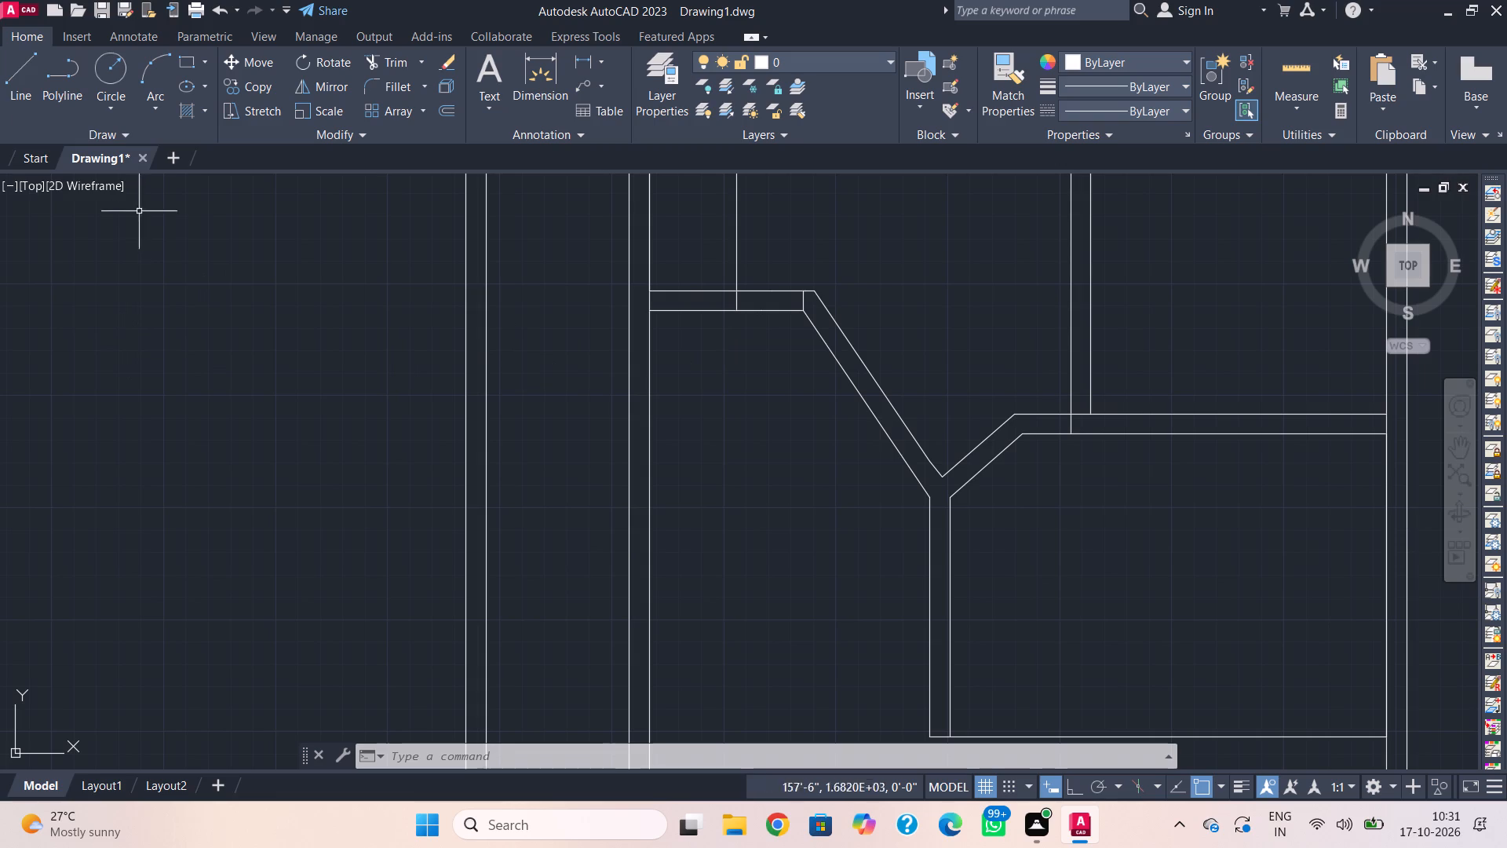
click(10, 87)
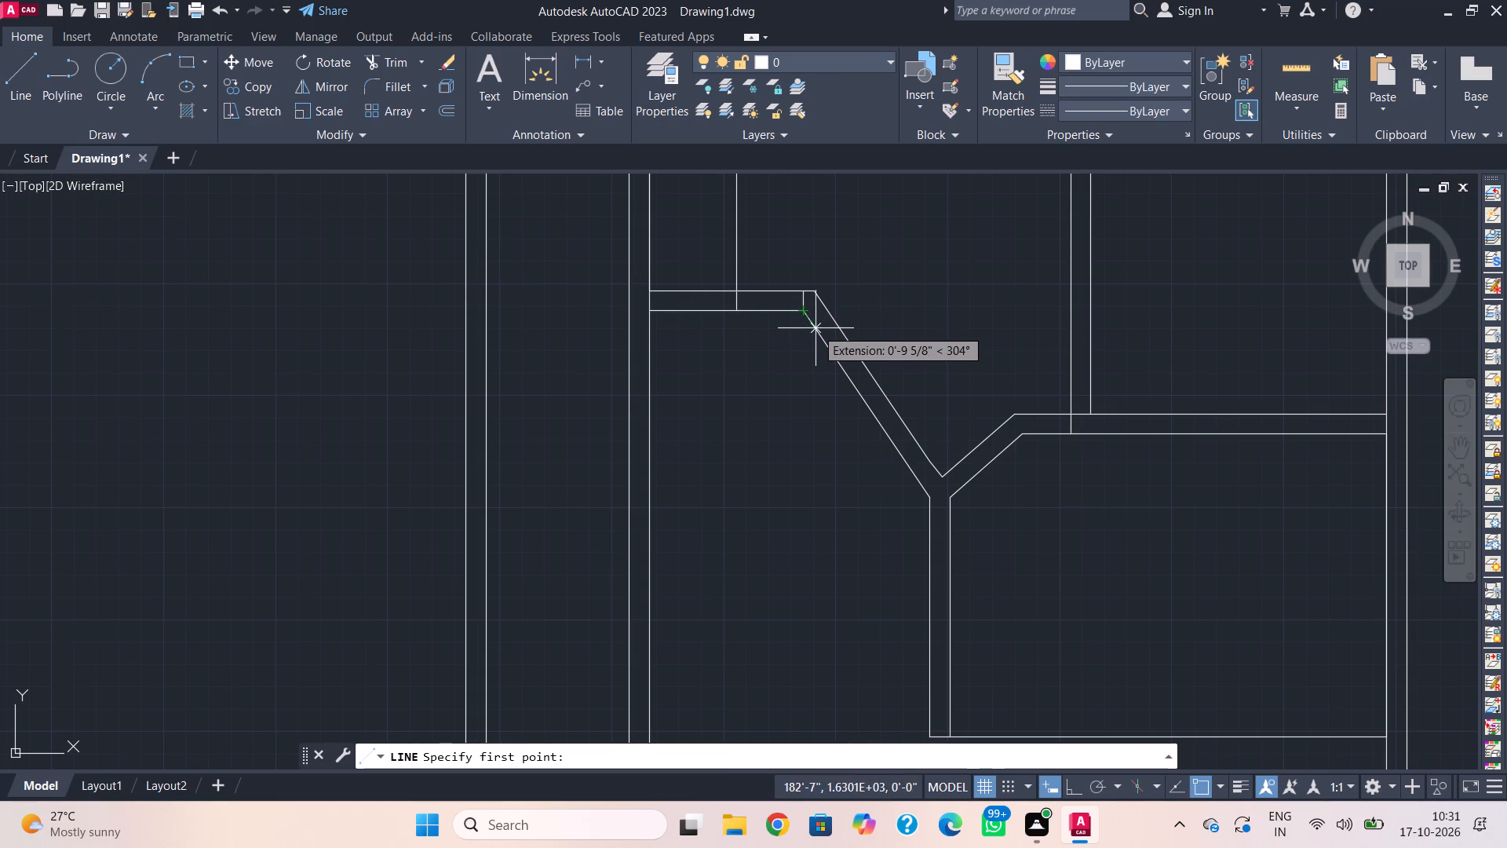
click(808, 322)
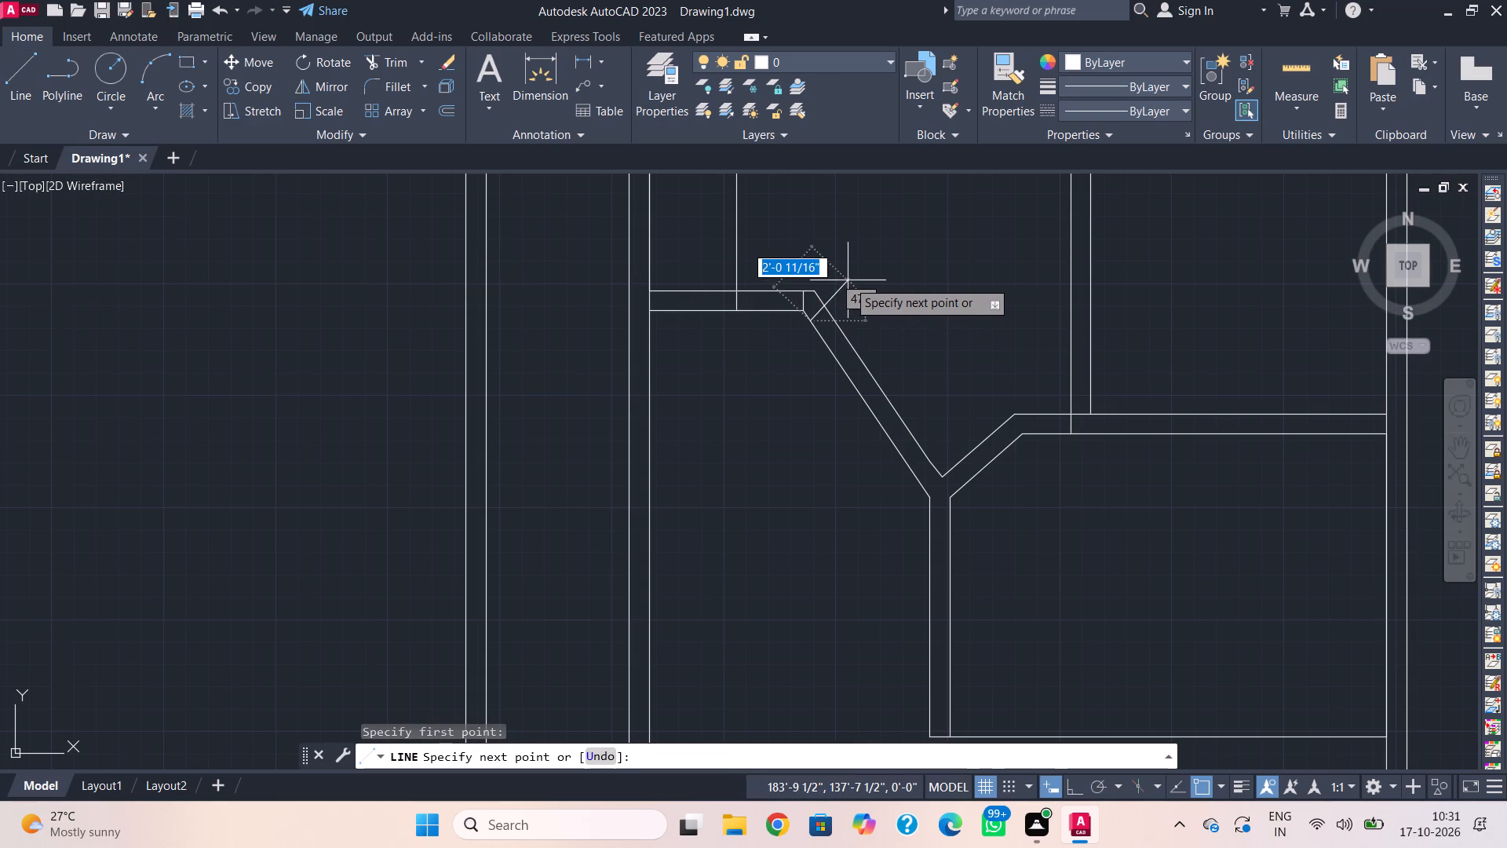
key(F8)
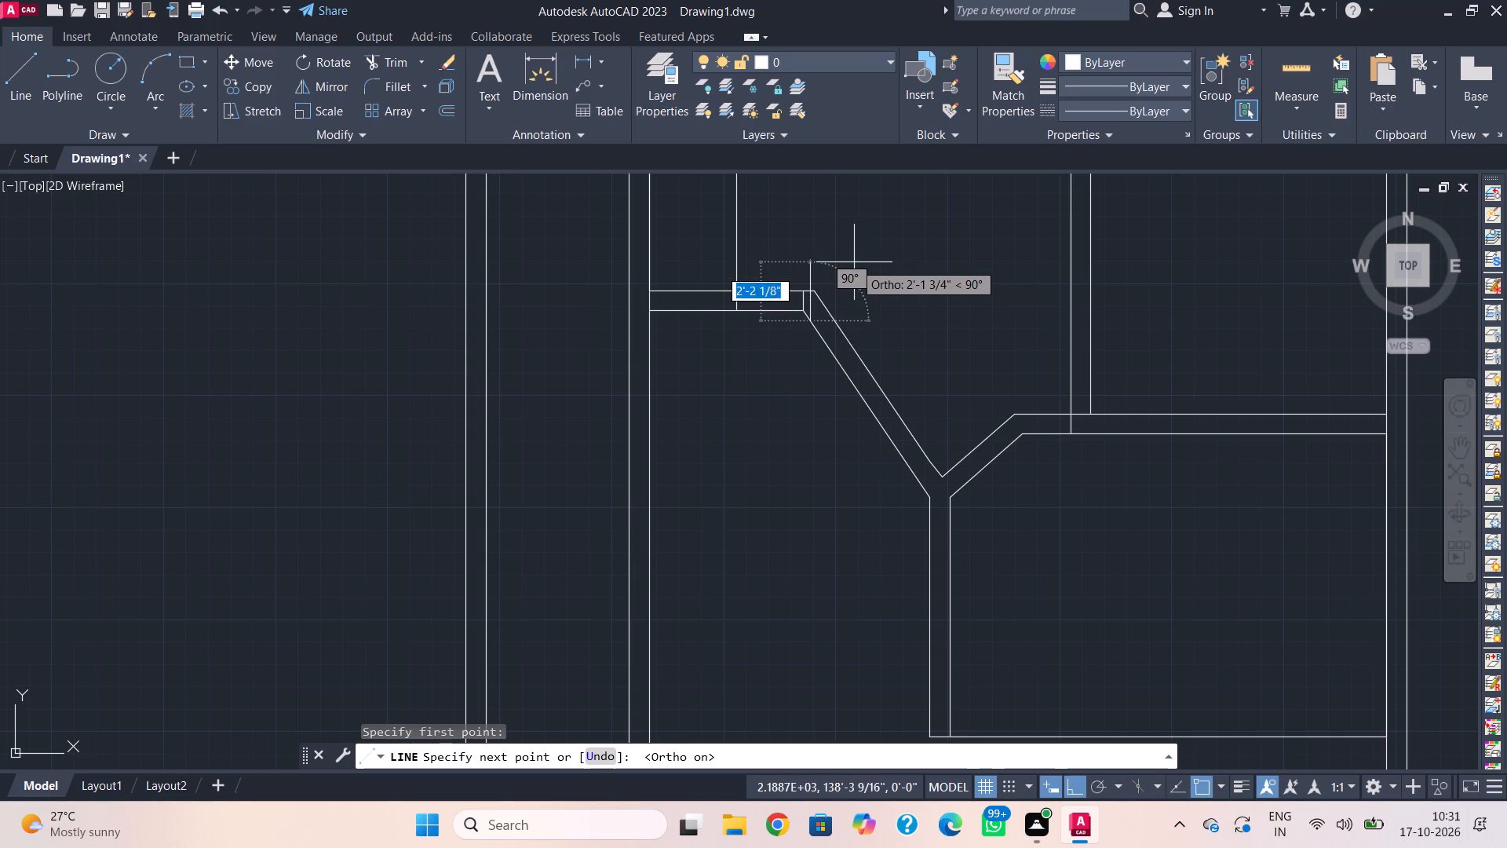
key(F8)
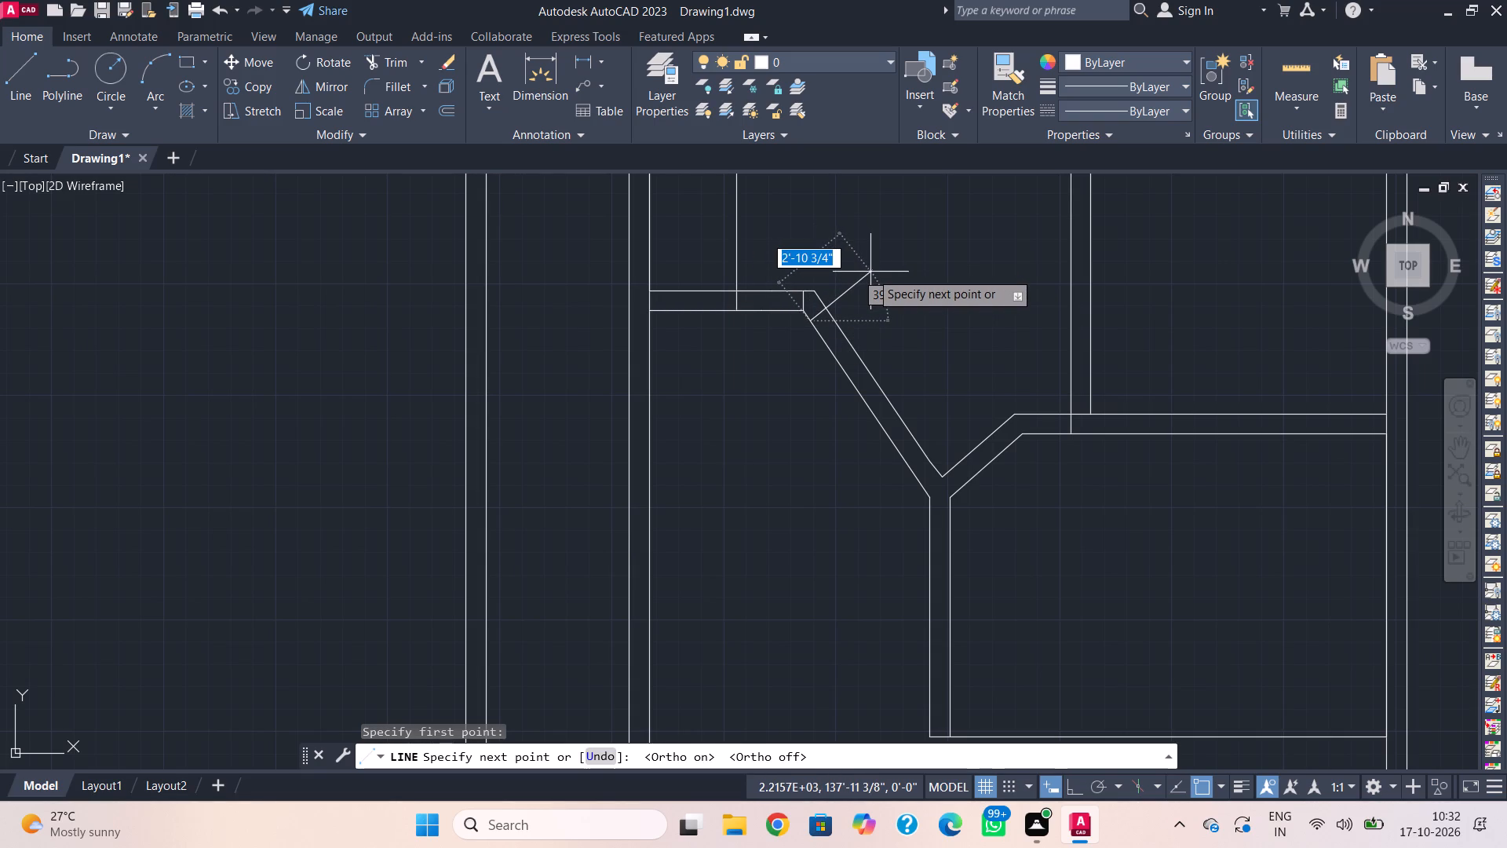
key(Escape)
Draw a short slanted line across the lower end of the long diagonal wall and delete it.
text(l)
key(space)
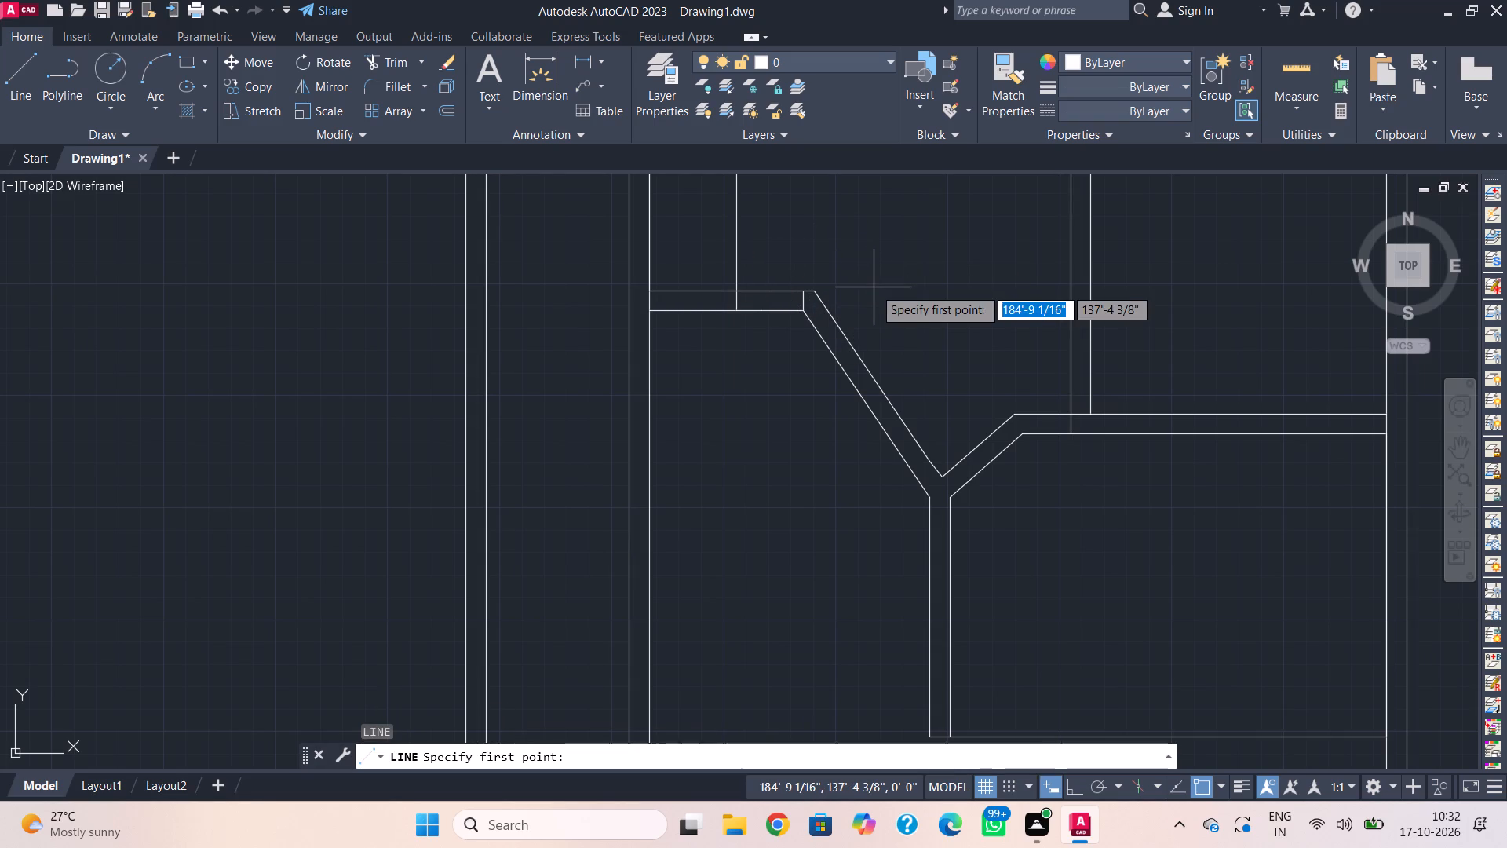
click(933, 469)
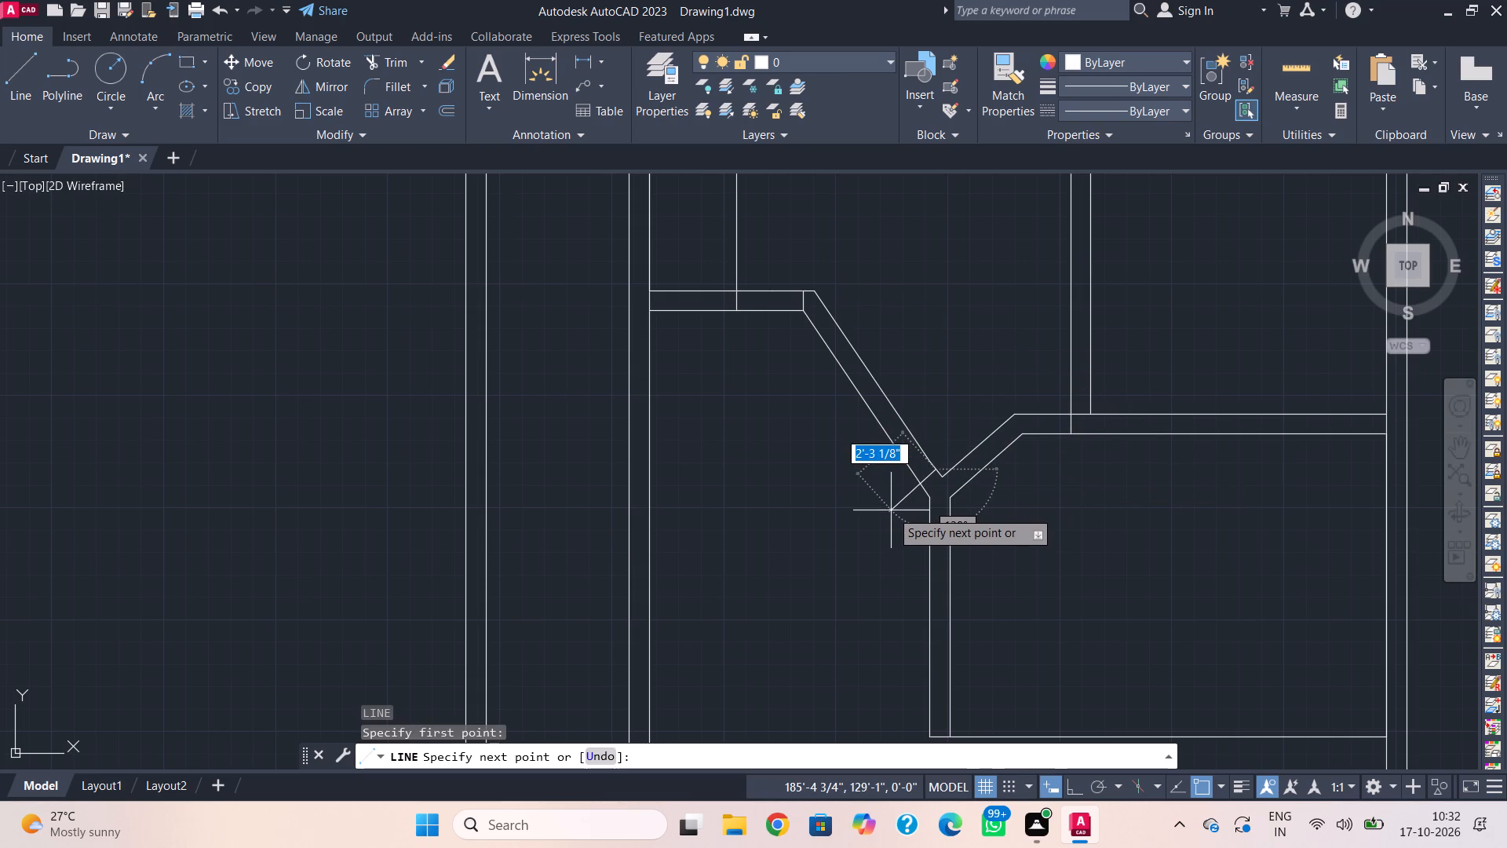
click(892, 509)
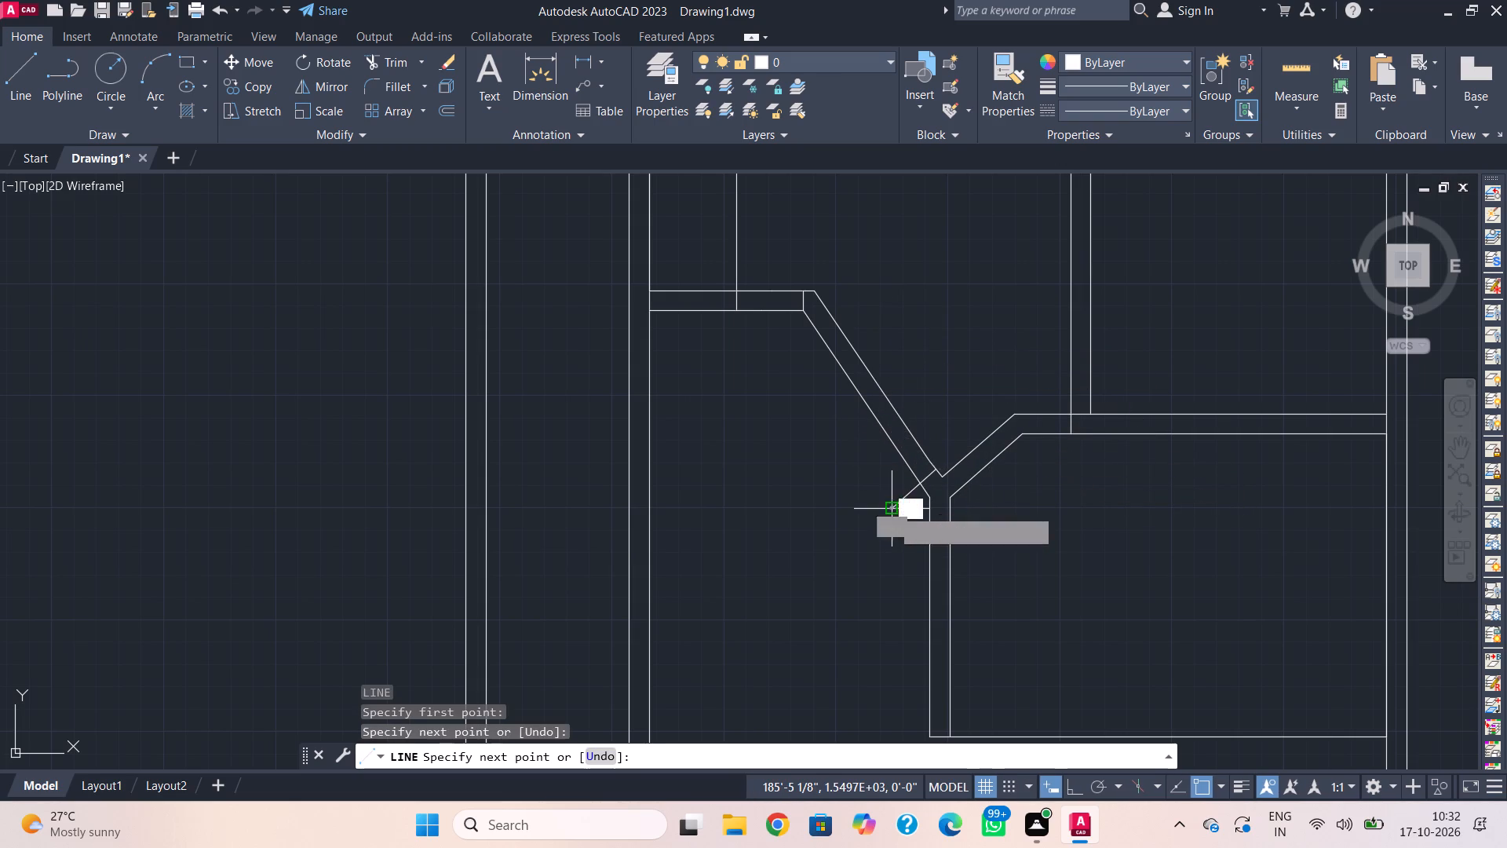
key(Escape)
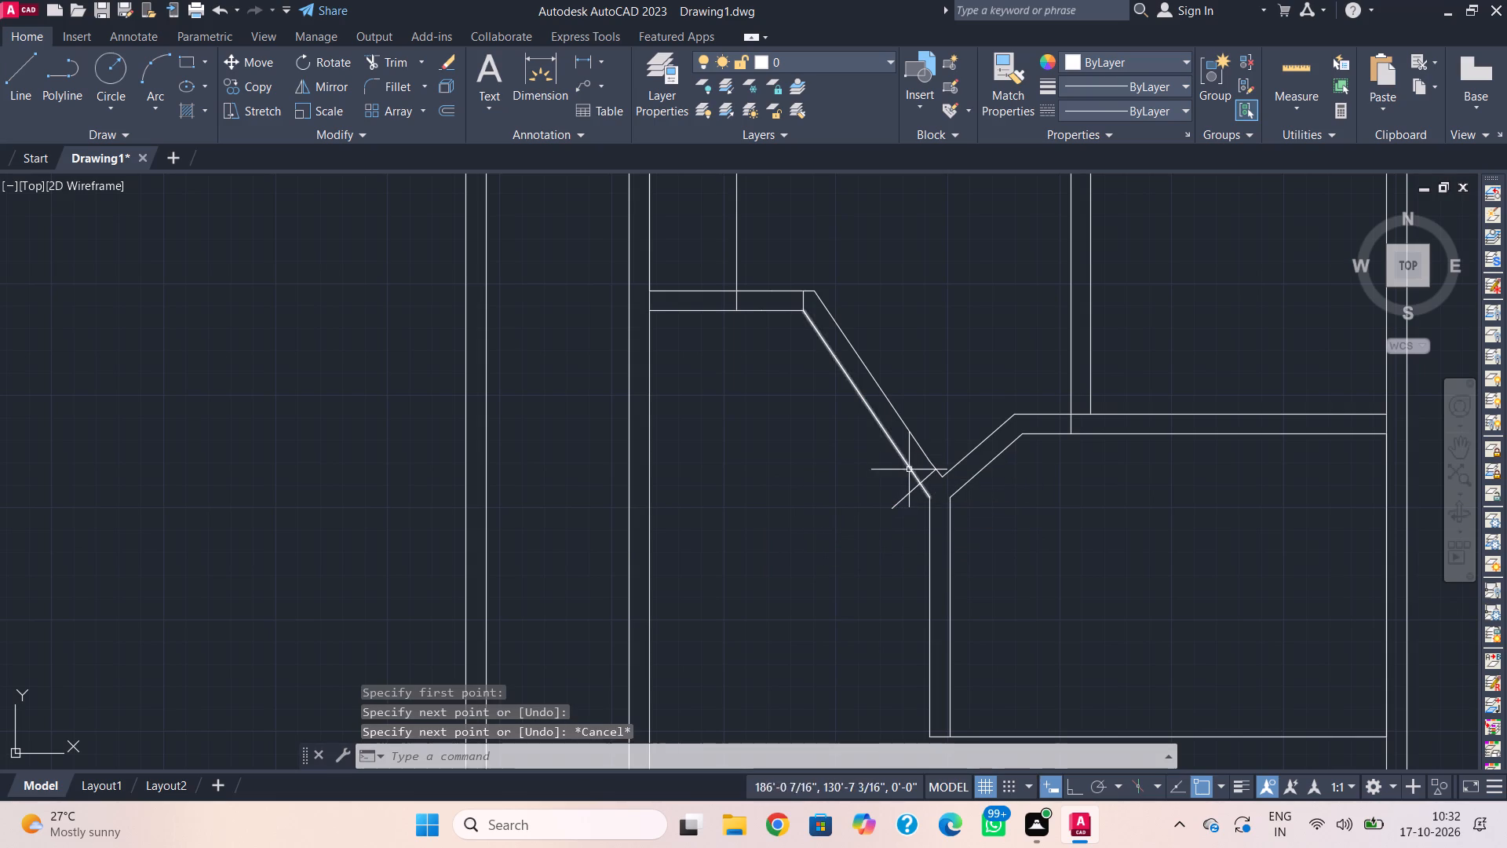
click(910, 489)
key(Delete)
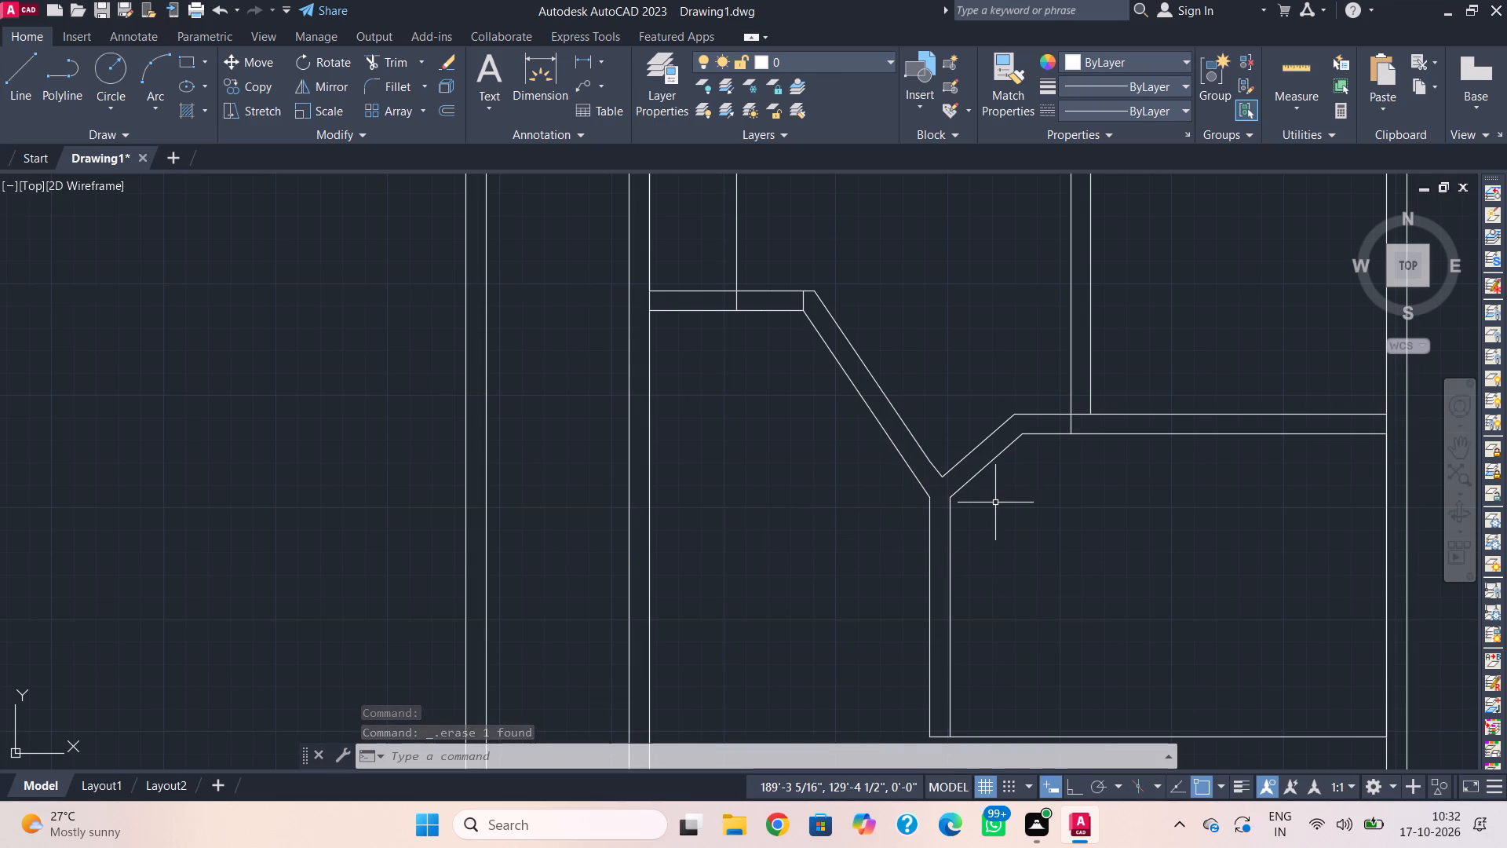
Draw a line about 5'-8" long at 128° from near the lower short diagonal's upper end, crossing the short diagonal wall.
text(l)
key(space)
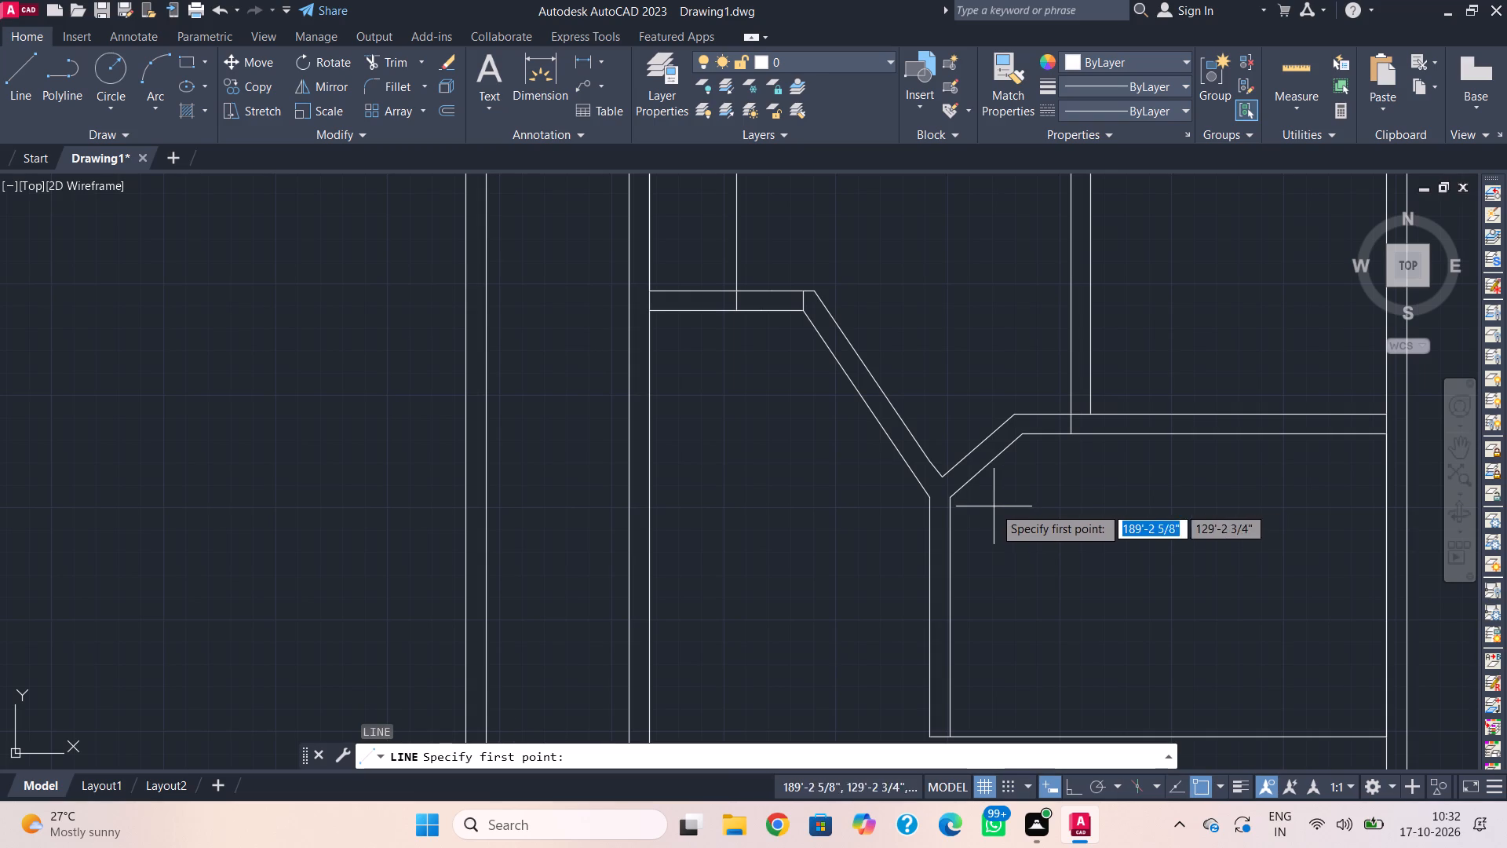
click(1011, 444)
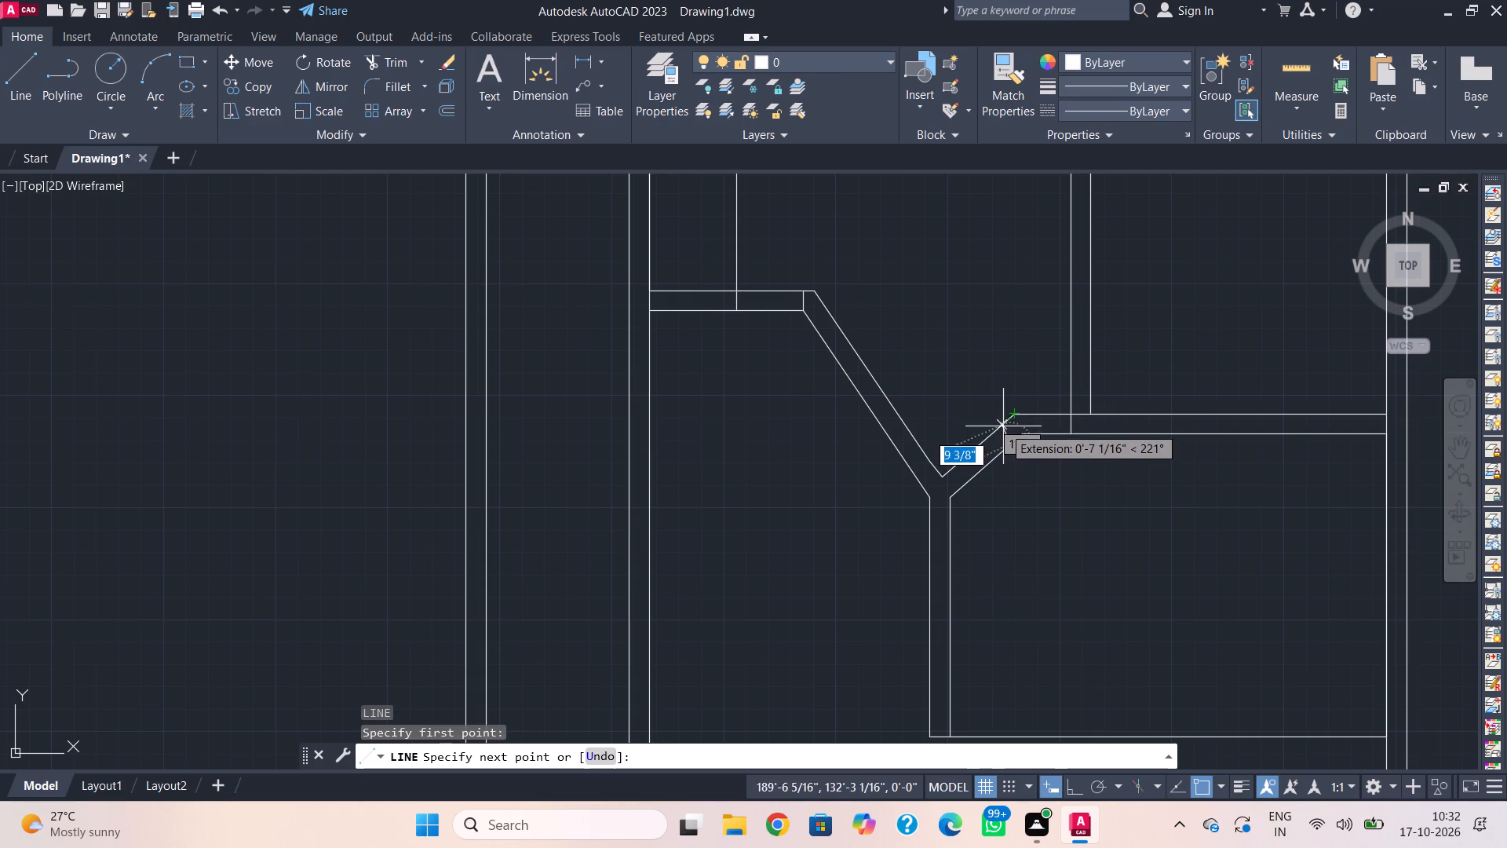
key(F8)
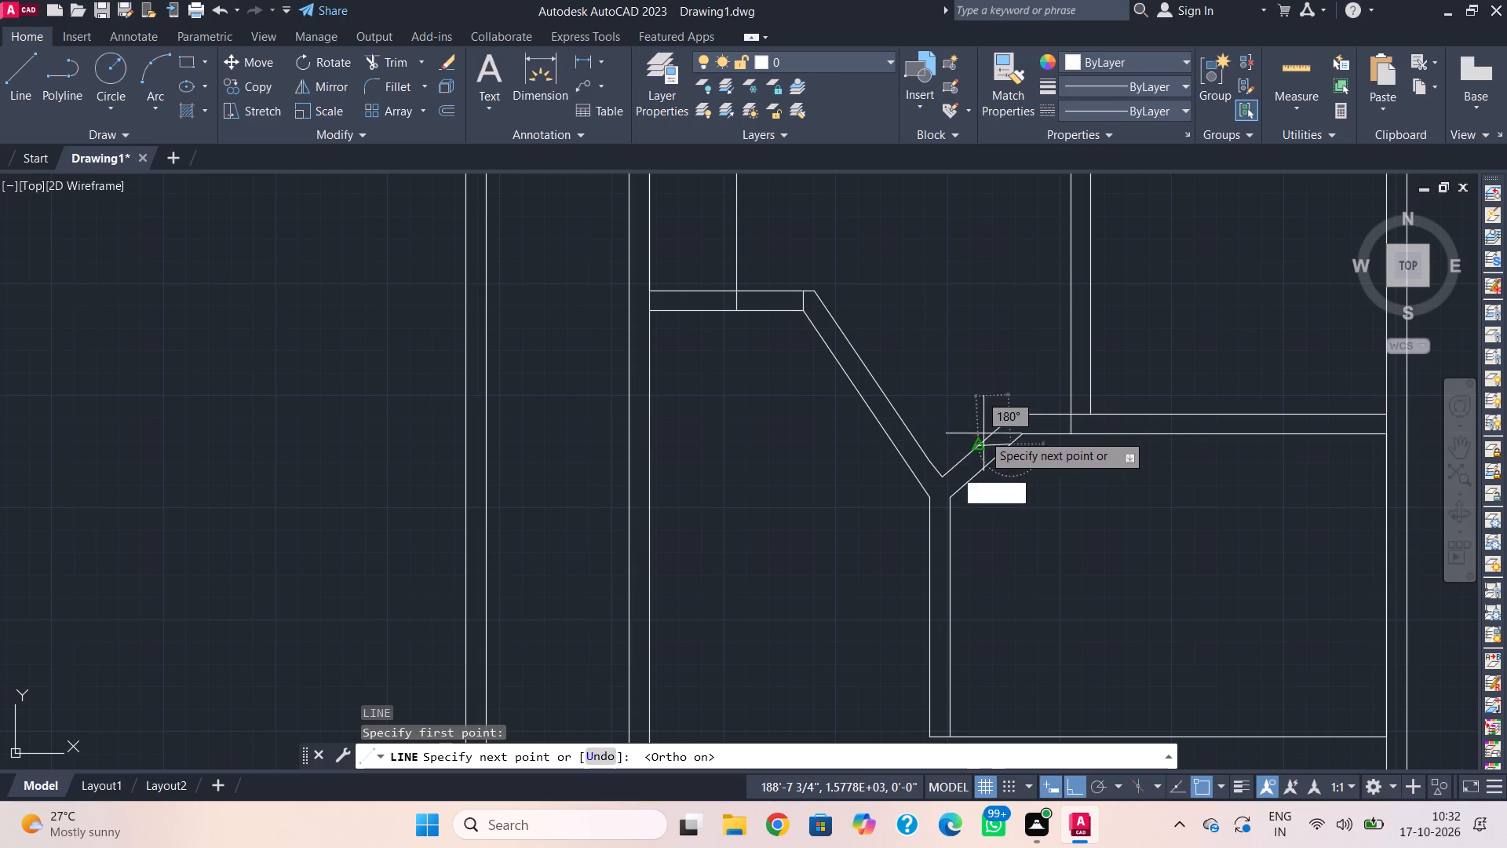
key(F8)
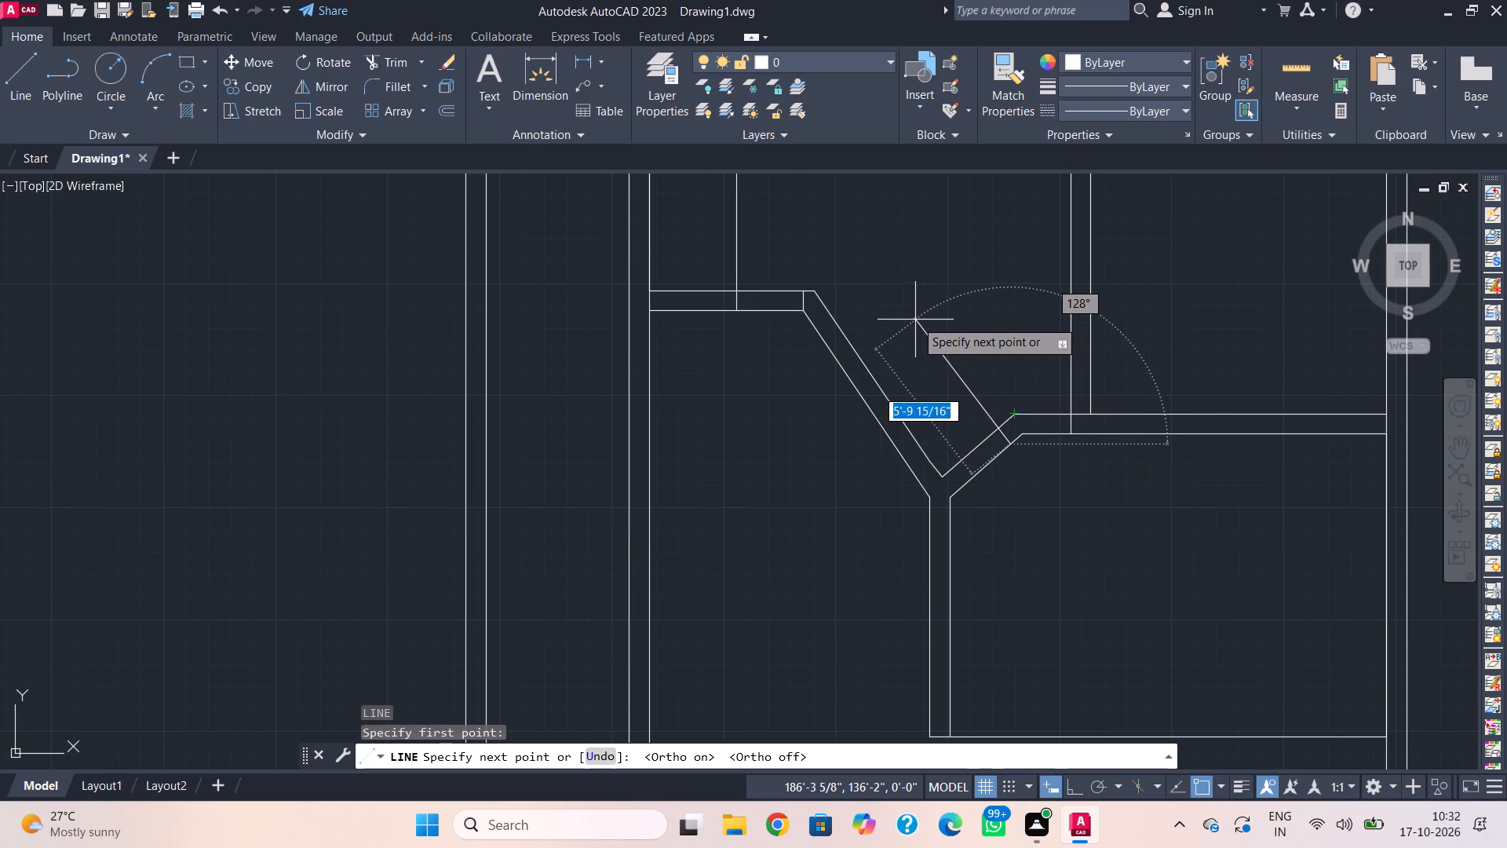
scroll(915, 320, up, 3)
scroll(914, 339, down, 2)
middle_drag(914, 343, 907, 323)
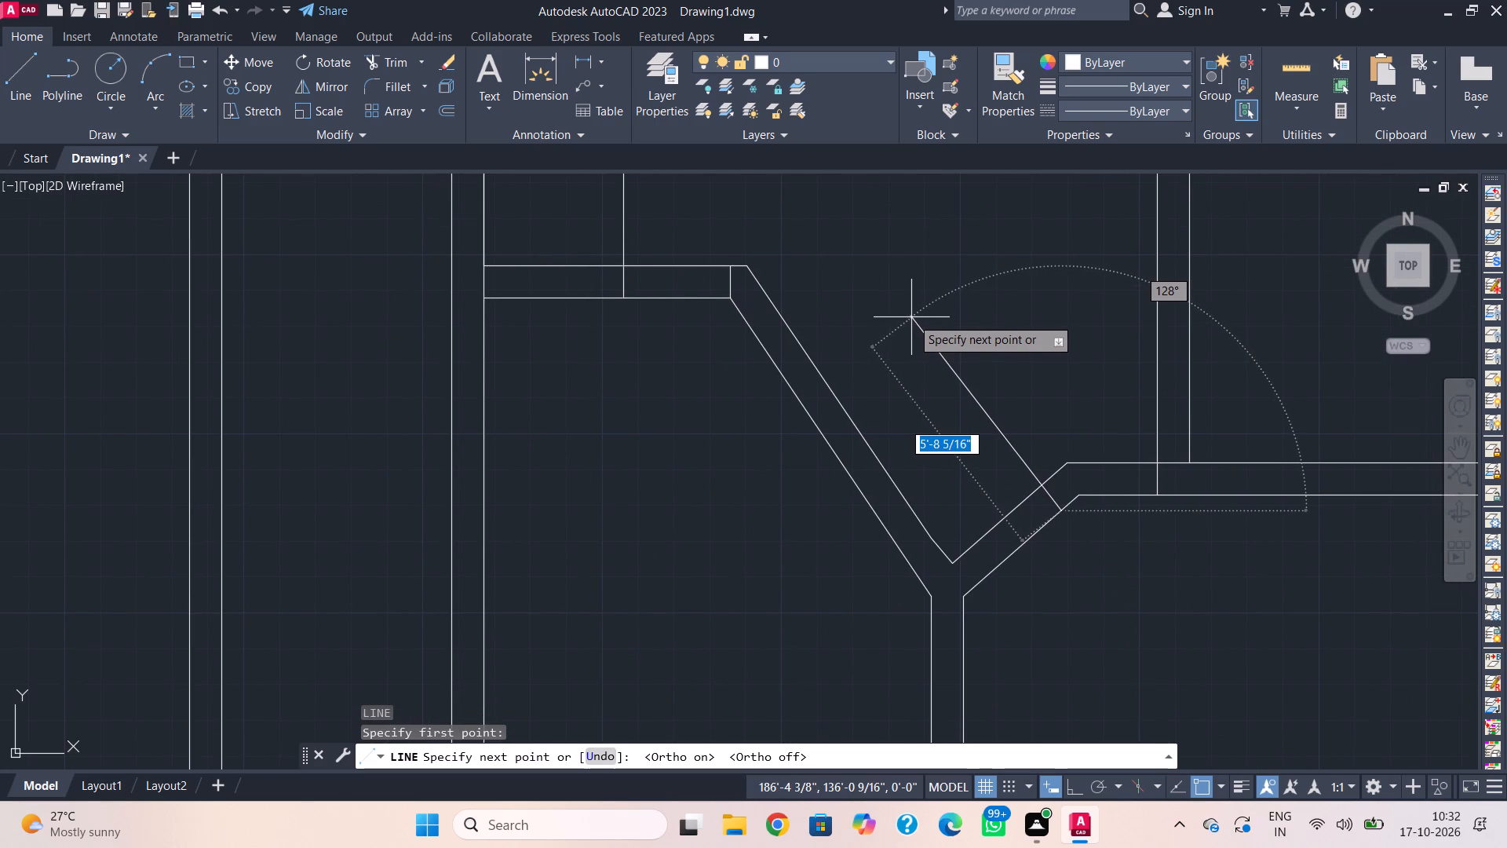
click(911, 317)
key(Escape)
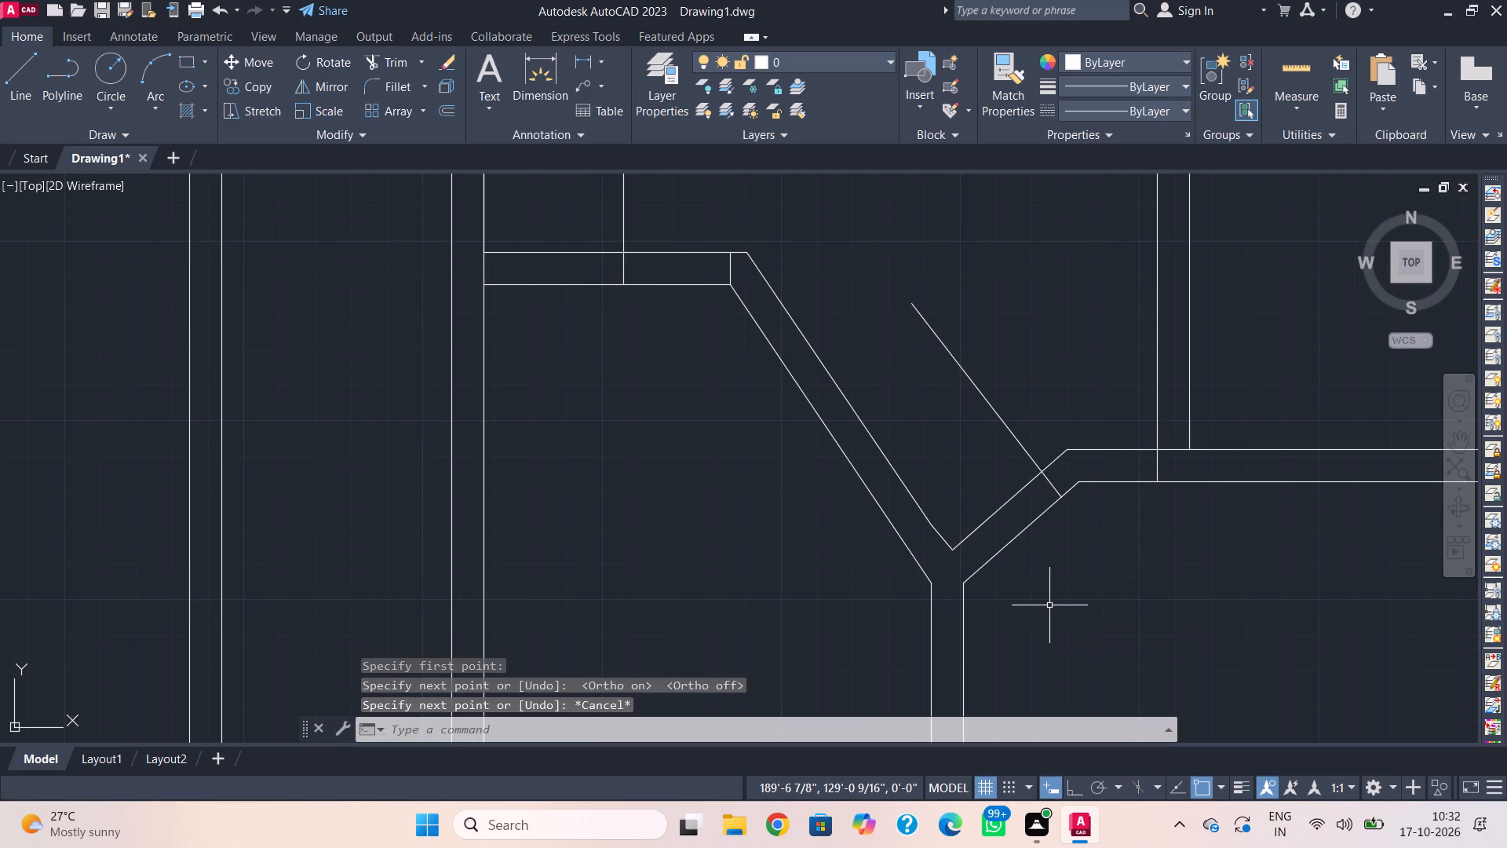
Trim the slanted line's portion beyond the short diagonal wall, leaving only the cross line between its two wall lines.
text(tr)
key(space)
drag(1012, 397, 961, 451)
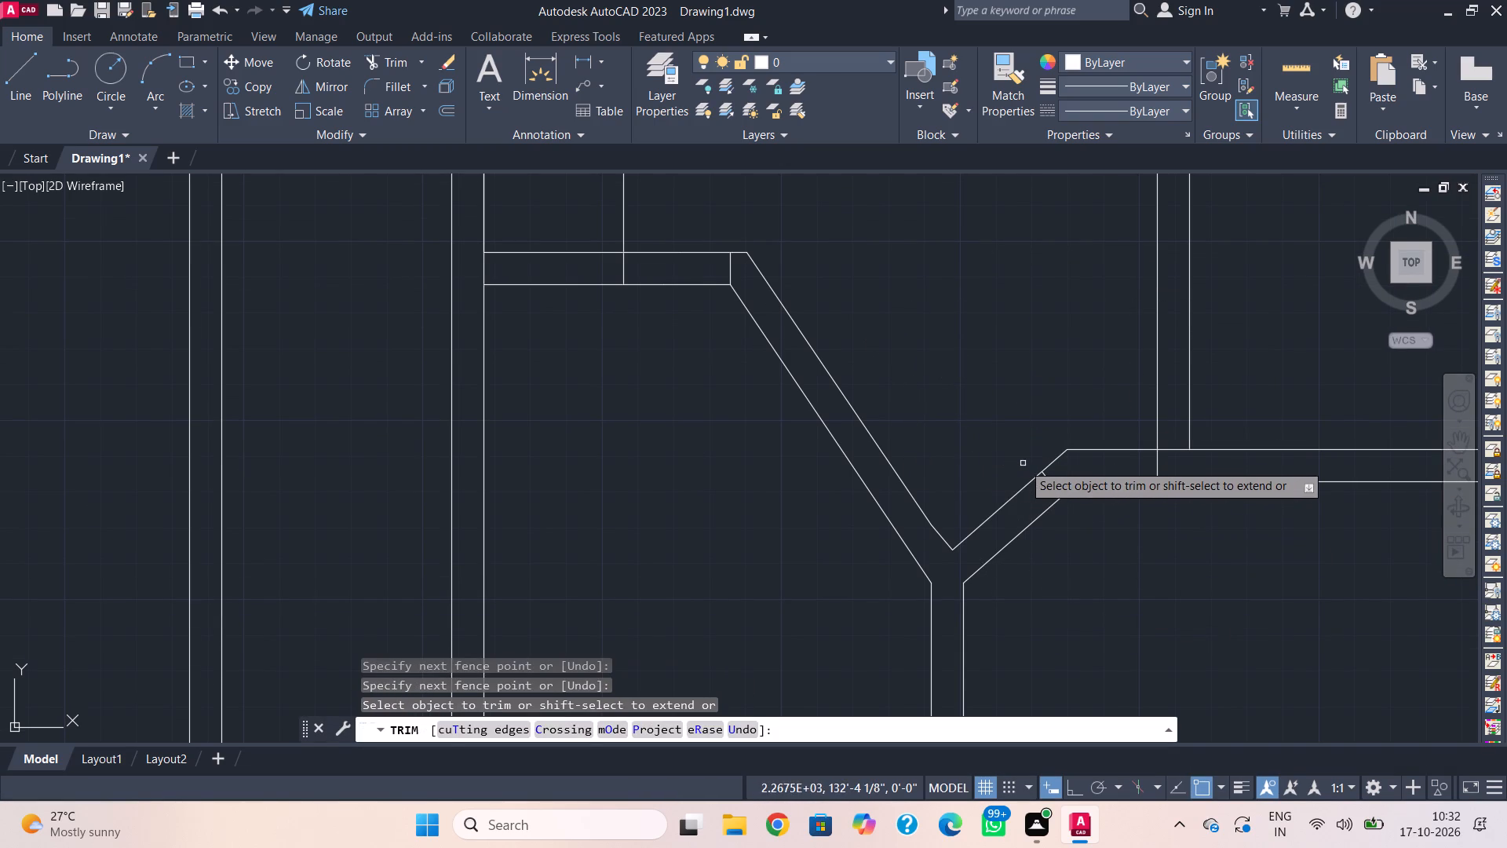
key(Escape)
scroll(1066, 475, up, 2)
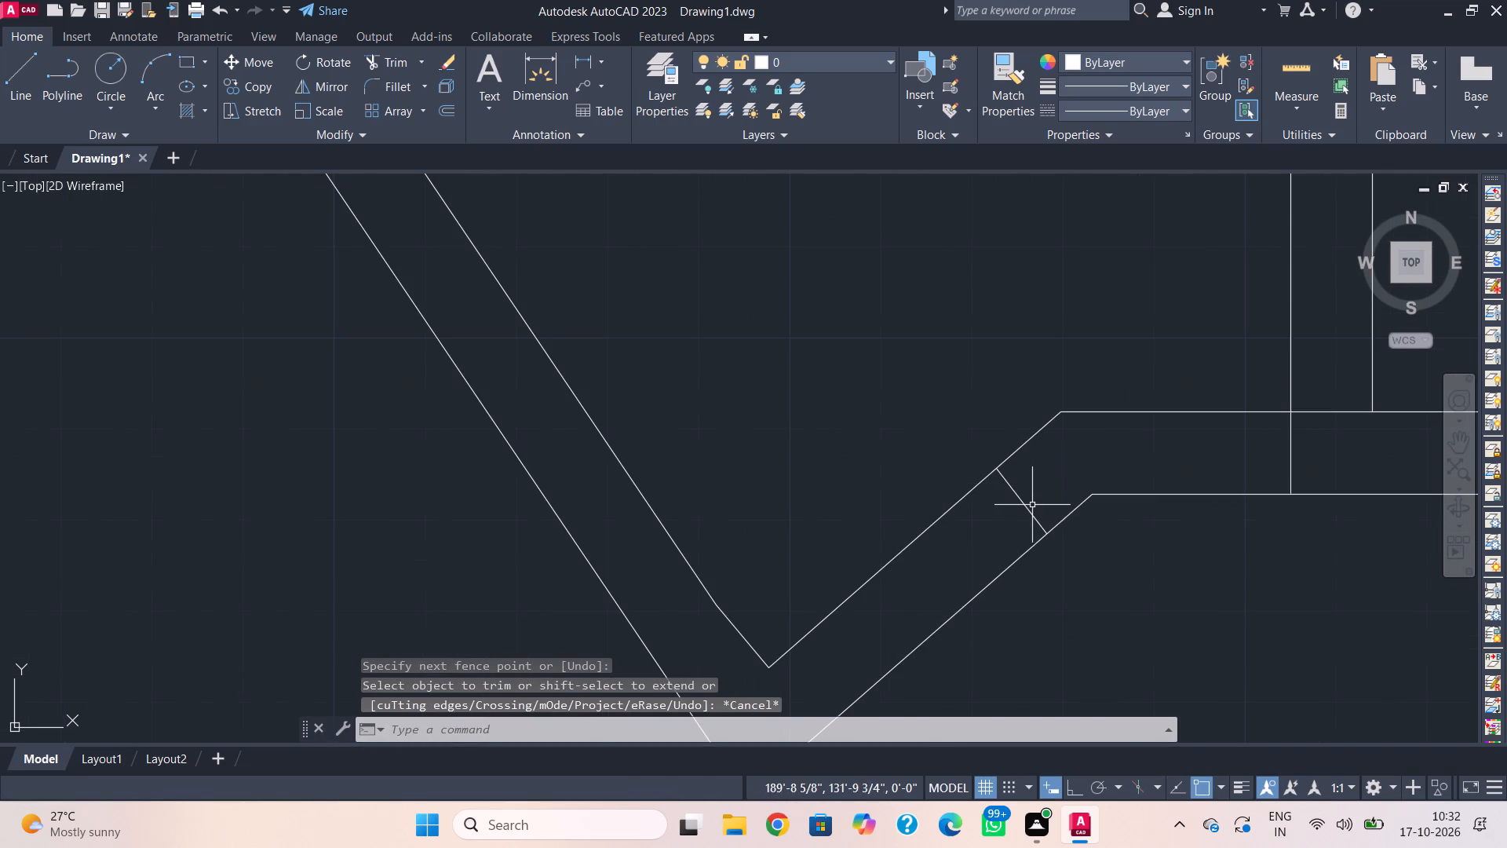
Move the cross line about 4" up along the short diagonal wall, towards the horizontal wall.
click(1028, 507)
drag(1023, 506, 1056, 482)
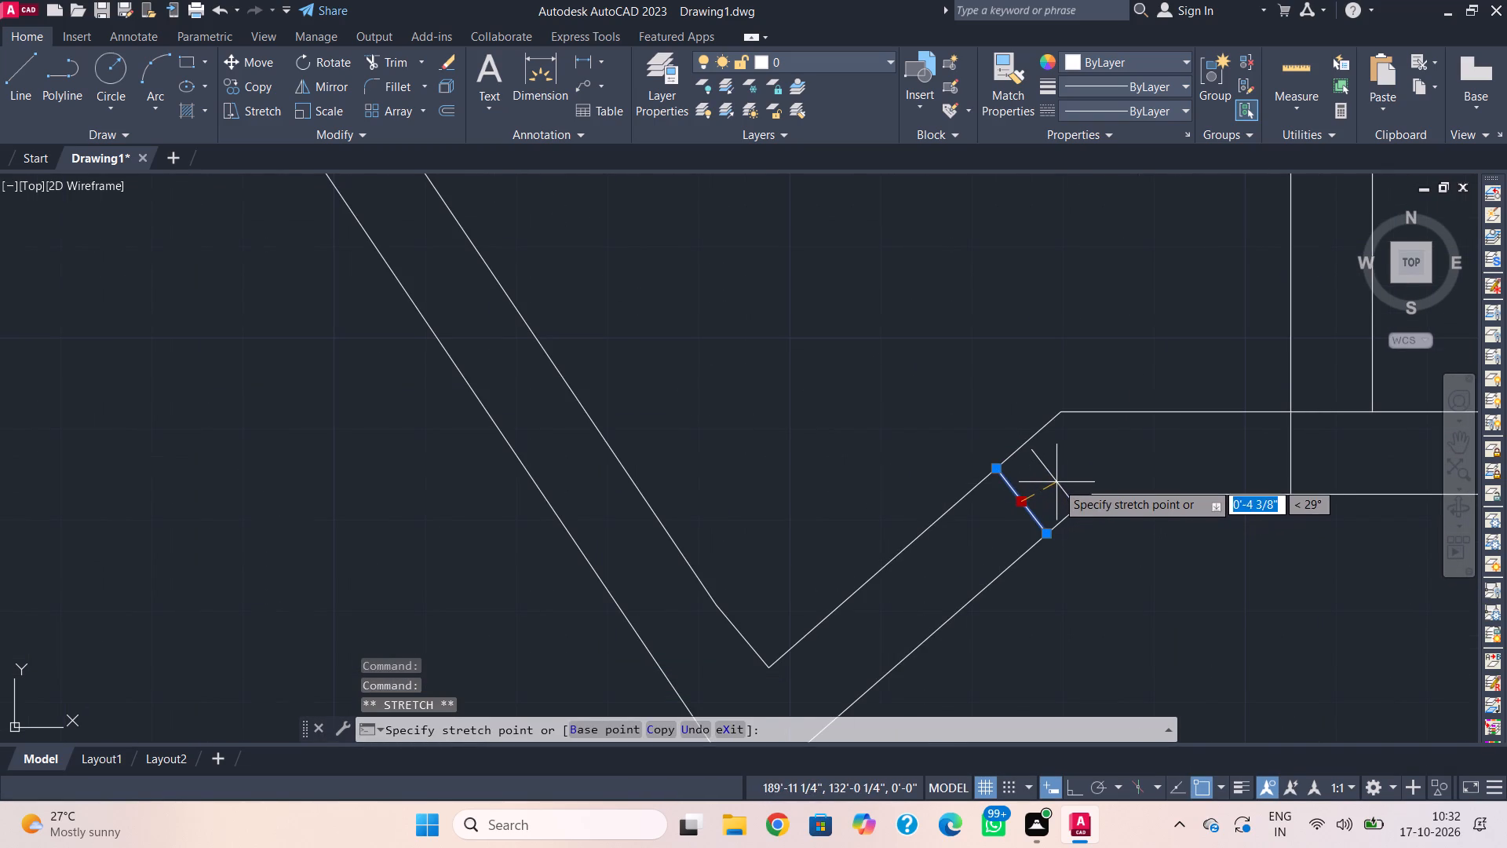
drag(1056, 482, 1053, 472)
key(F8)
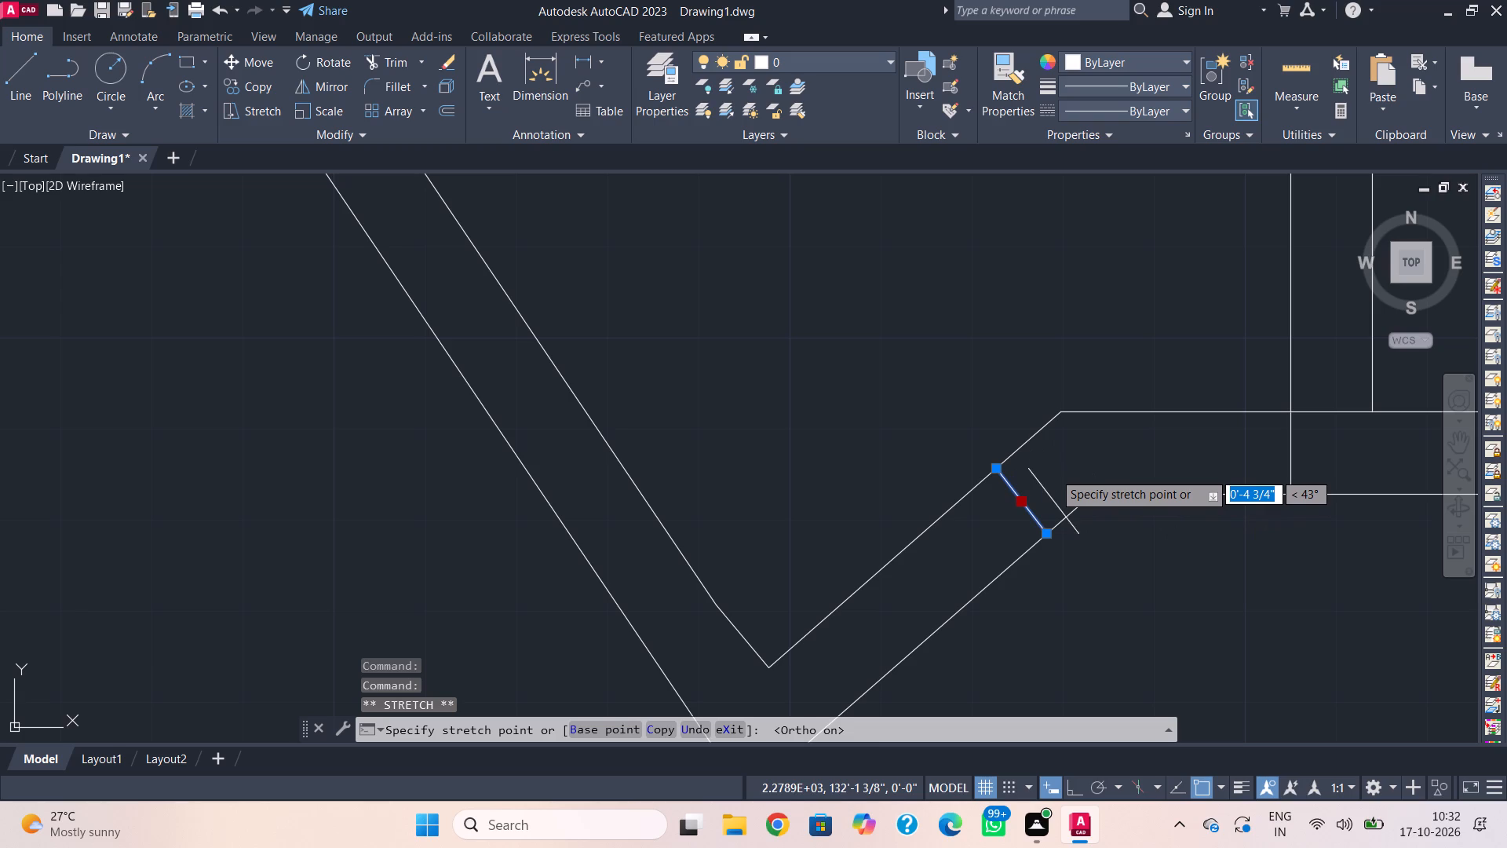
key(F8)
click(1024, 504)
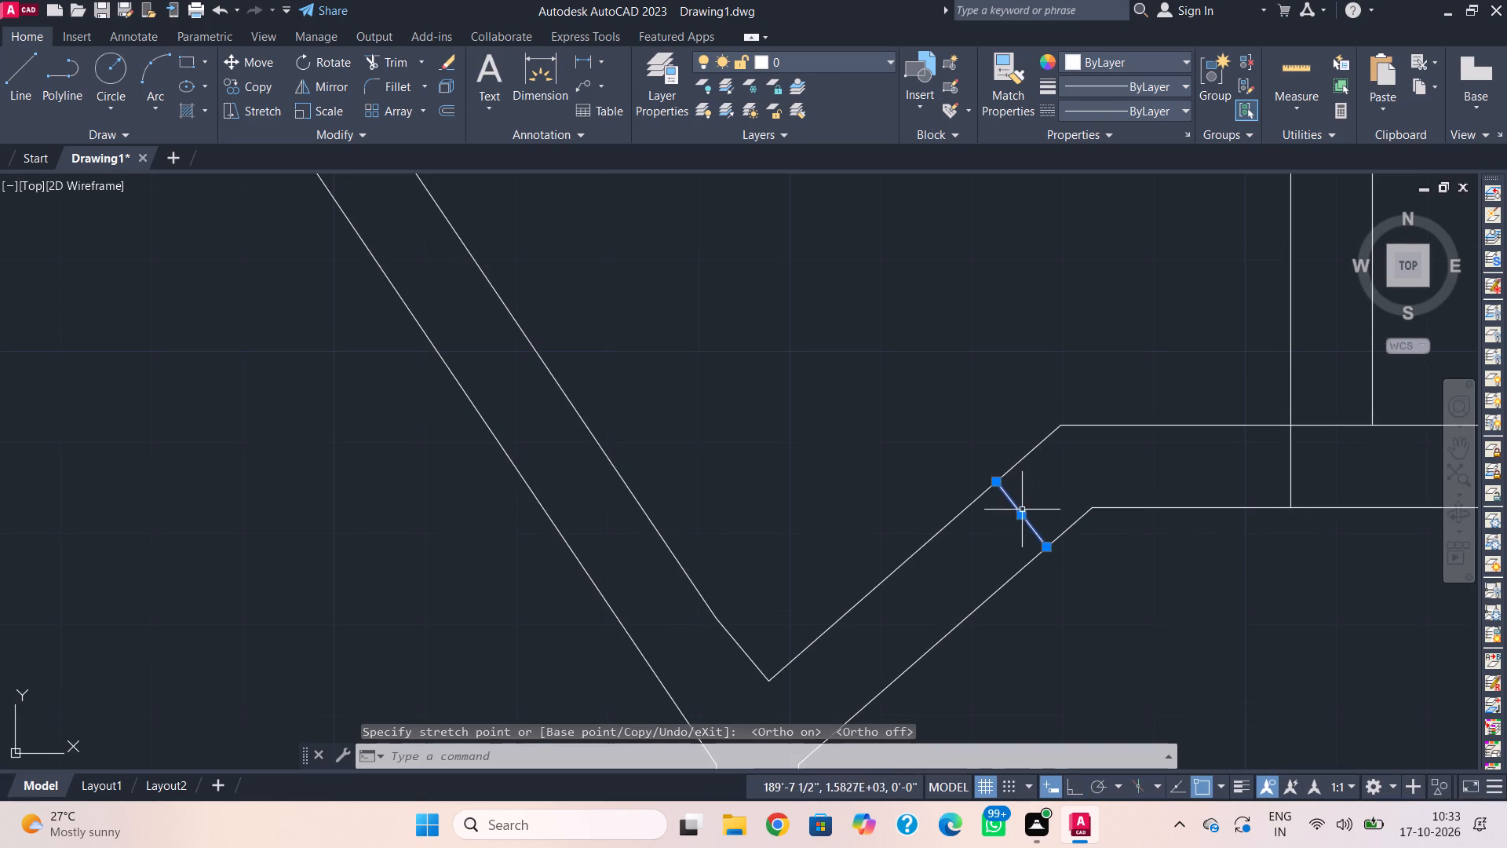
click(1021, 510)
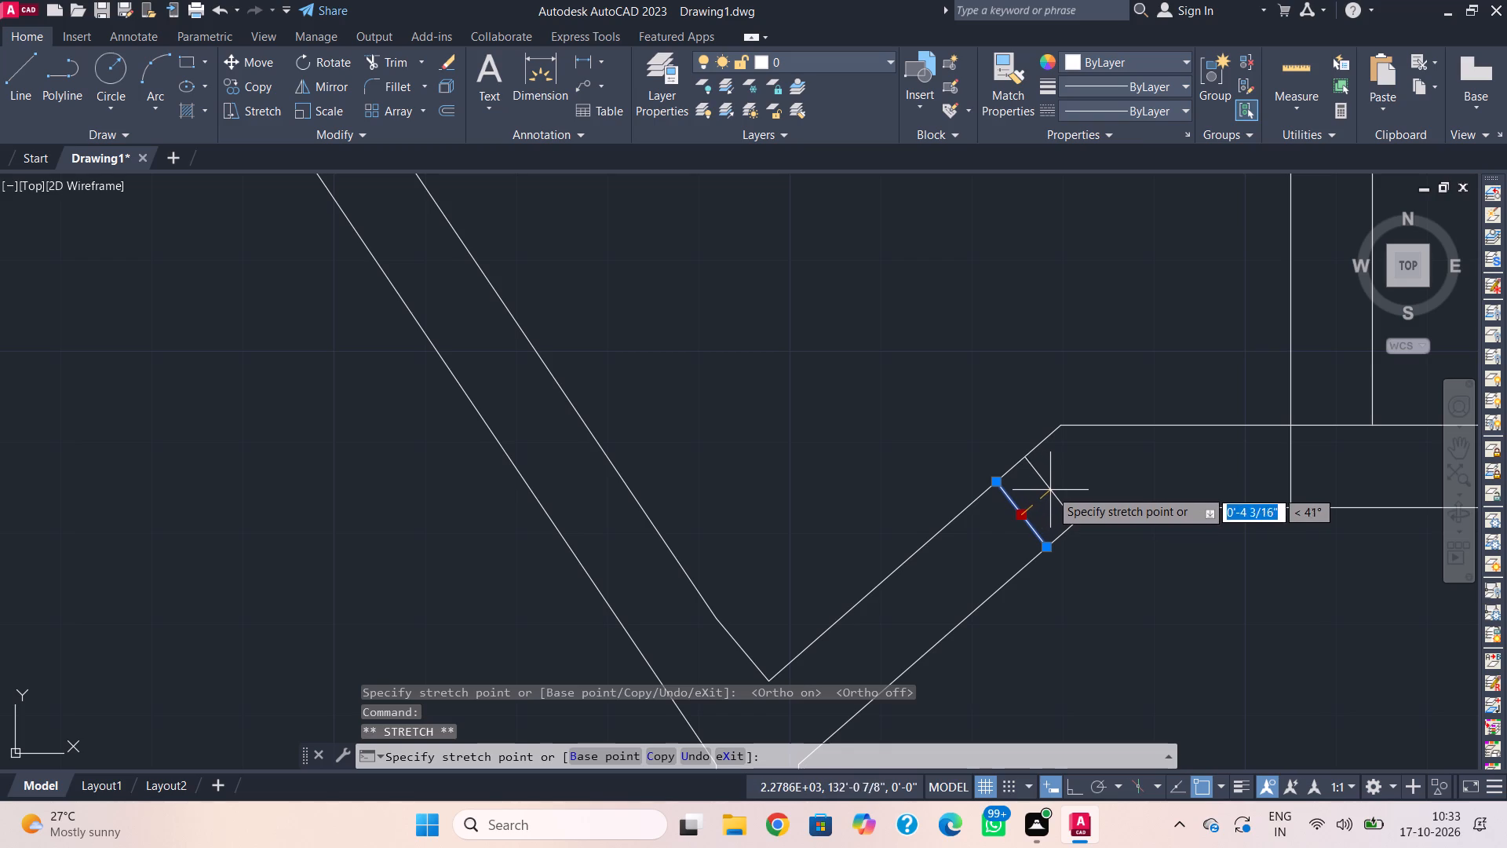
click(1052, 488)
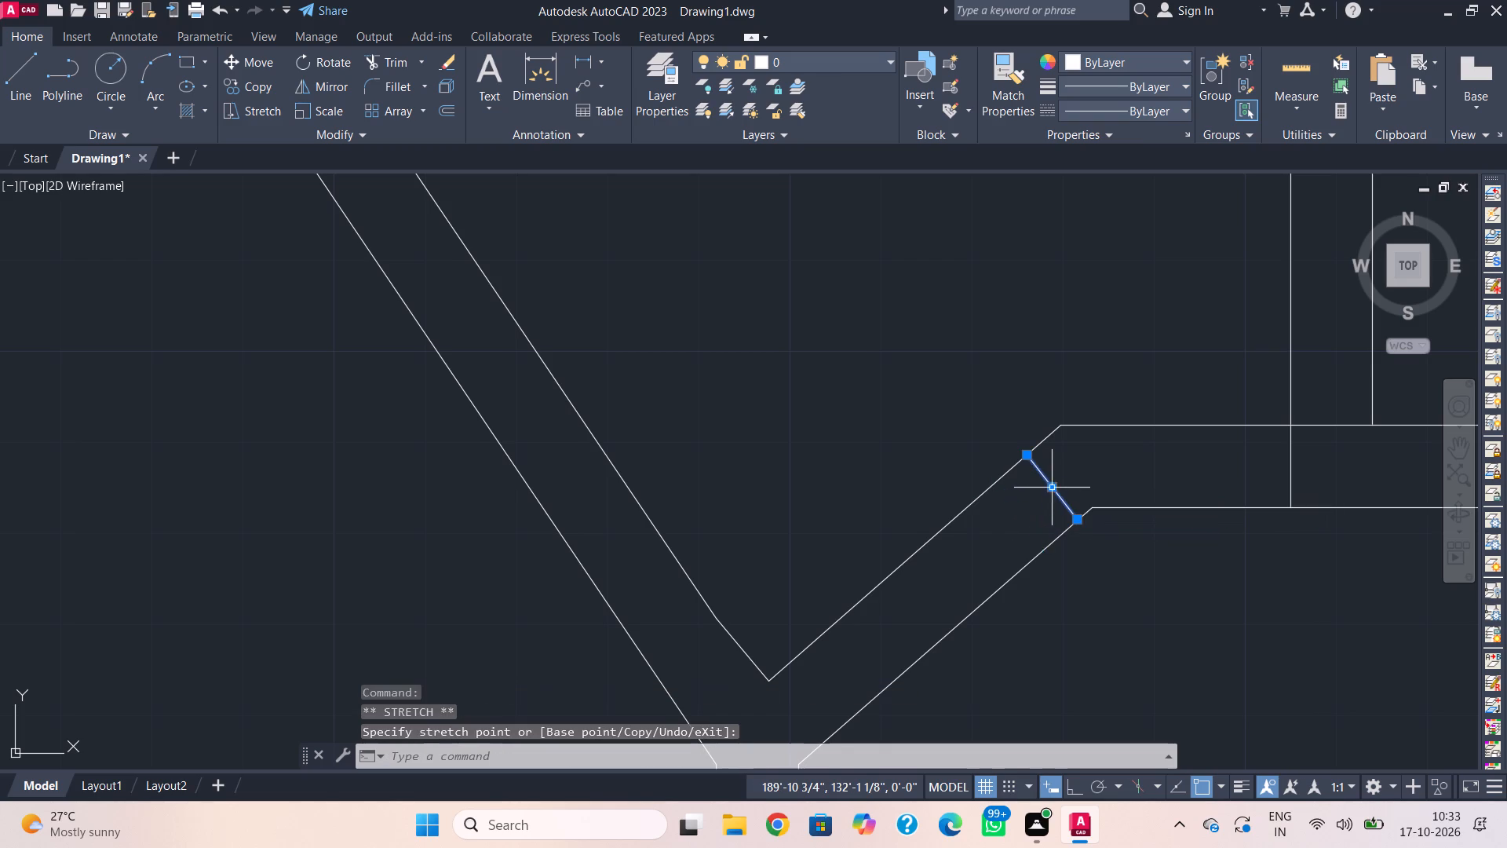
key(Escape)
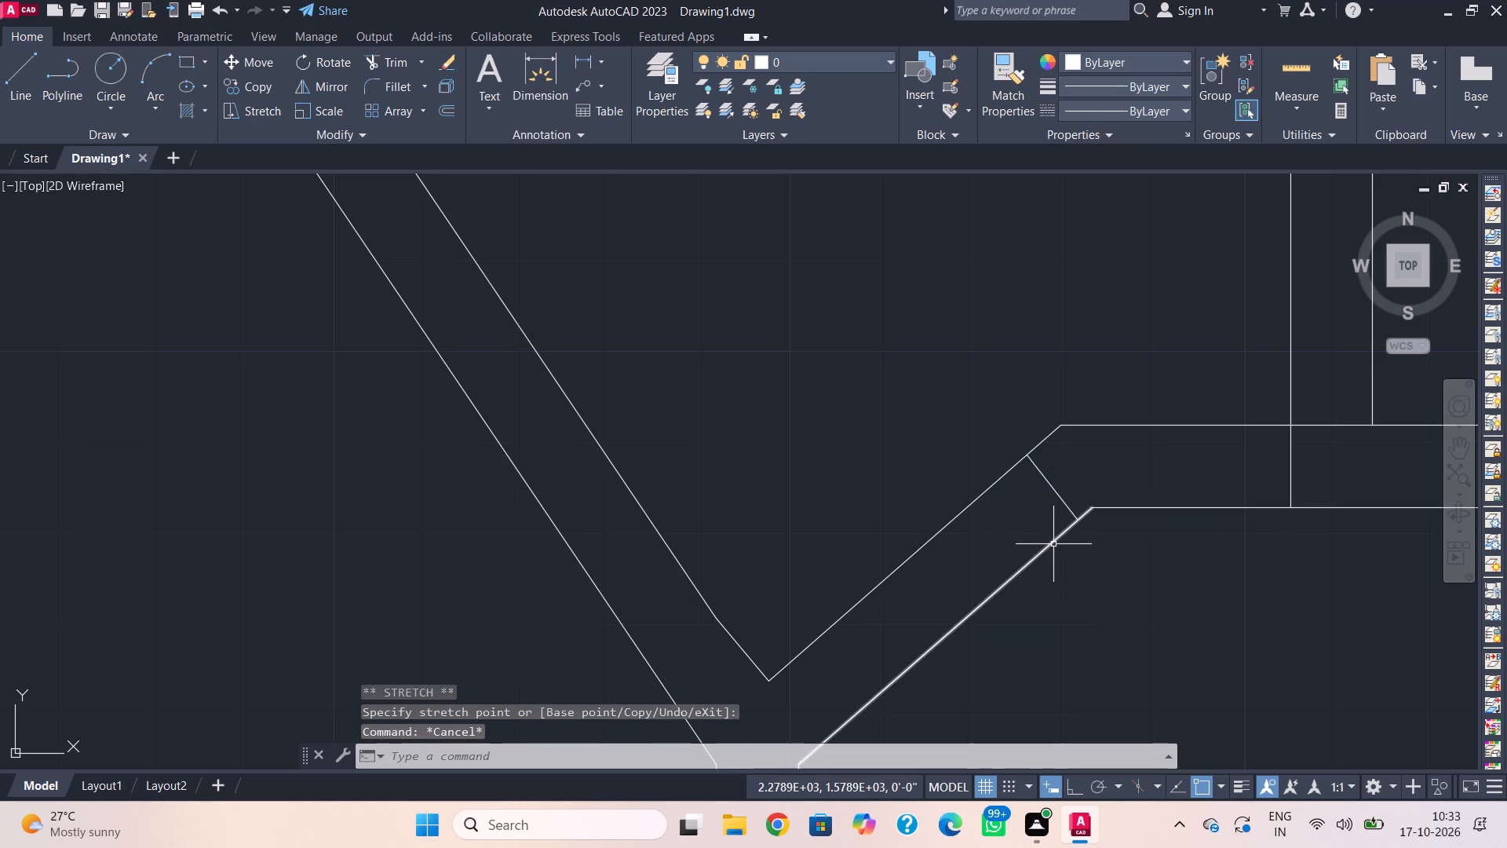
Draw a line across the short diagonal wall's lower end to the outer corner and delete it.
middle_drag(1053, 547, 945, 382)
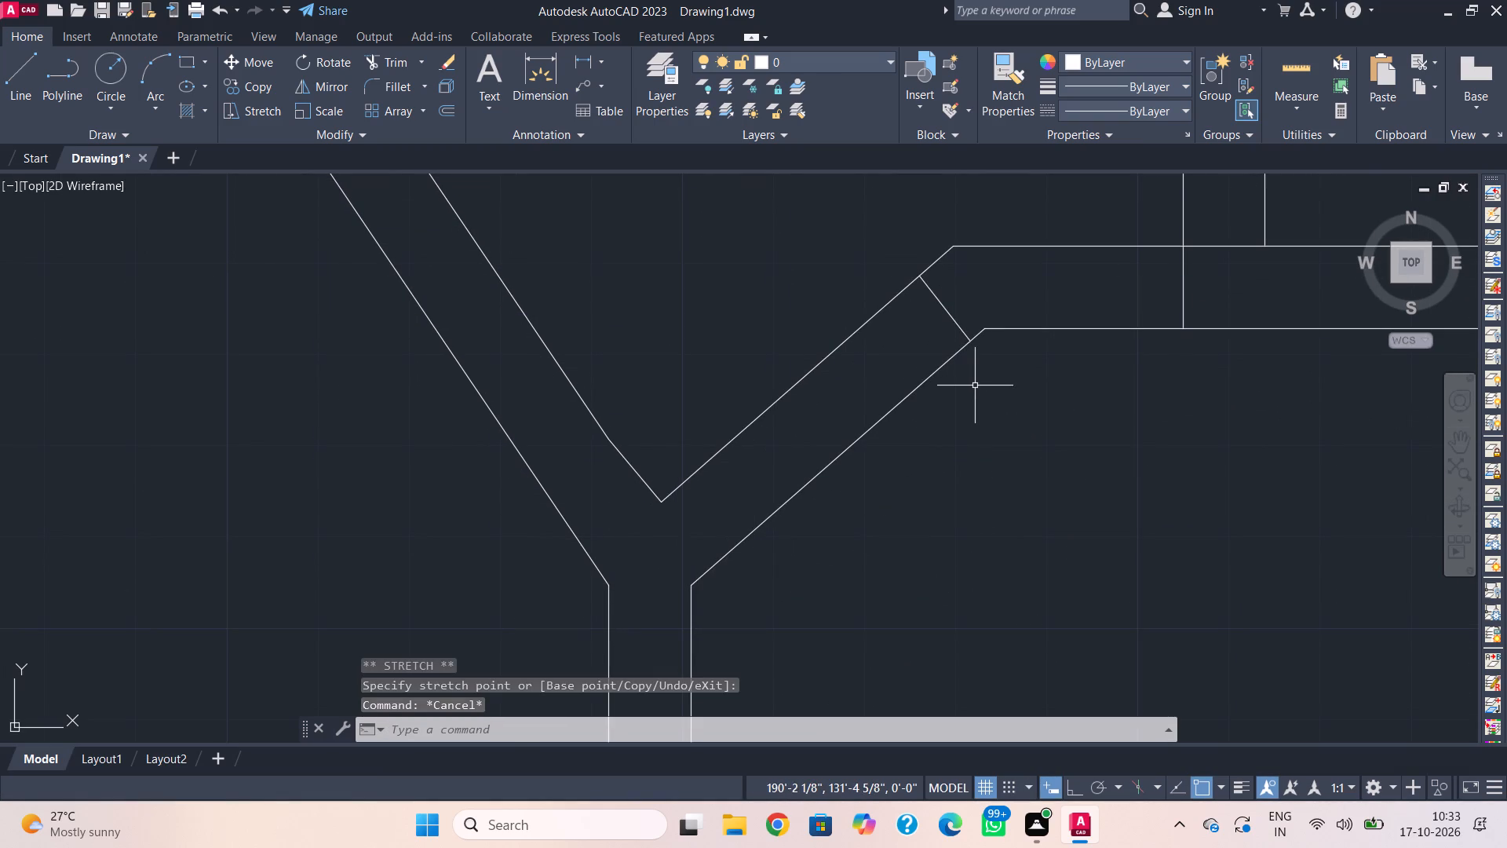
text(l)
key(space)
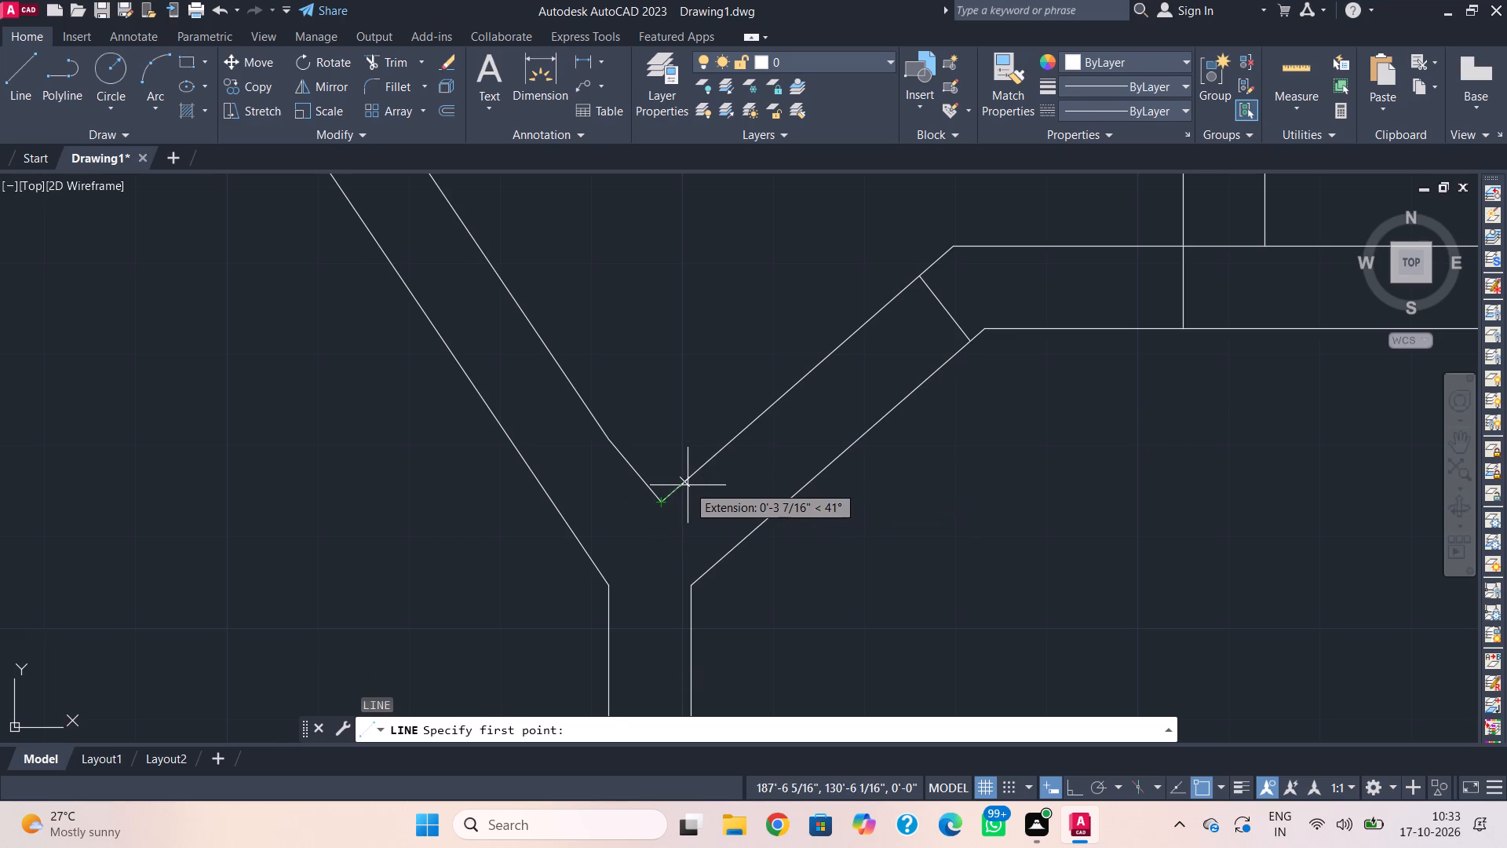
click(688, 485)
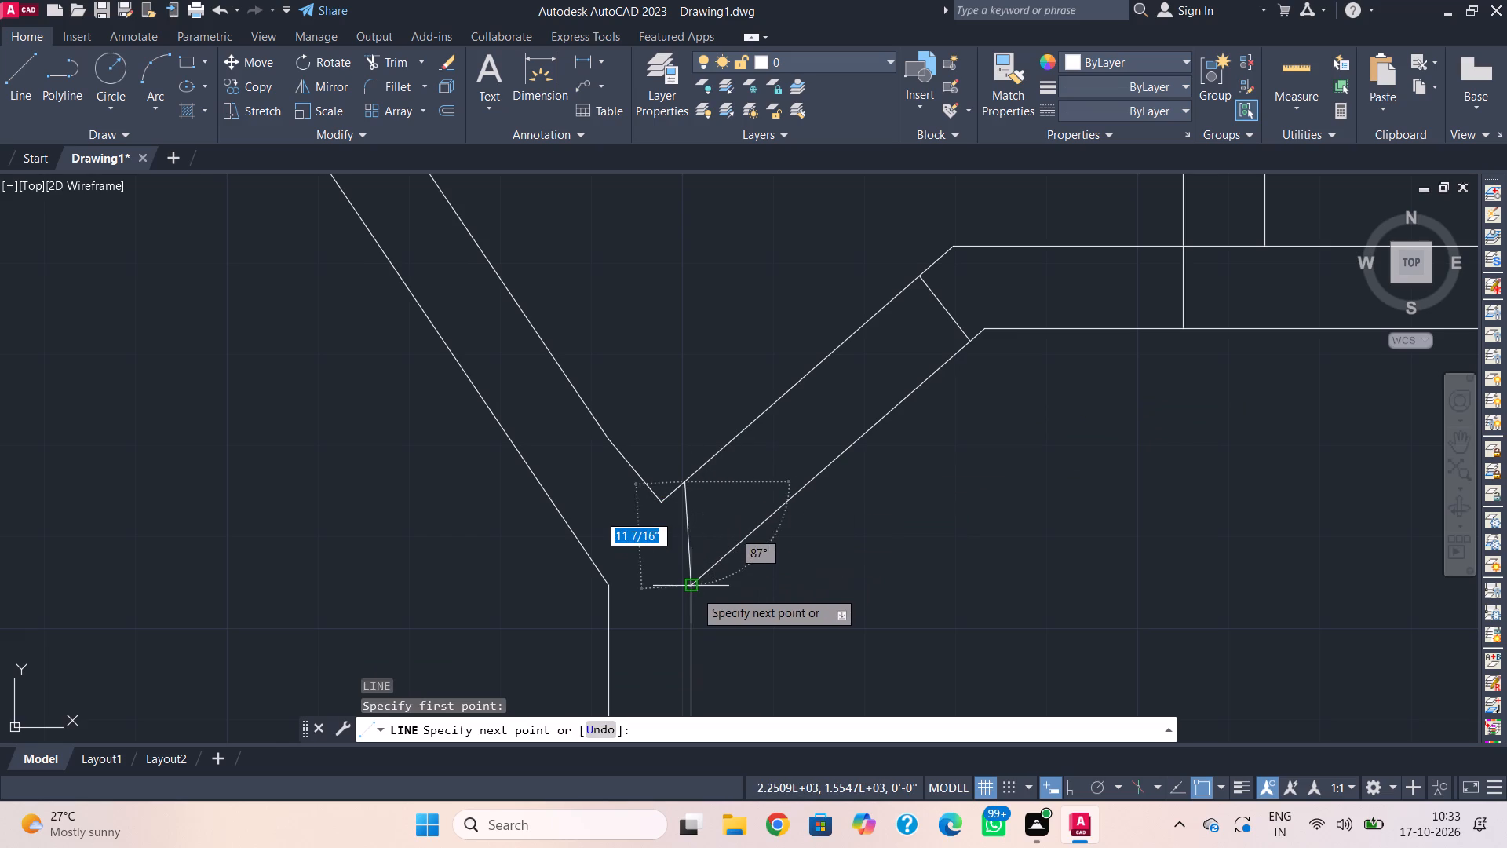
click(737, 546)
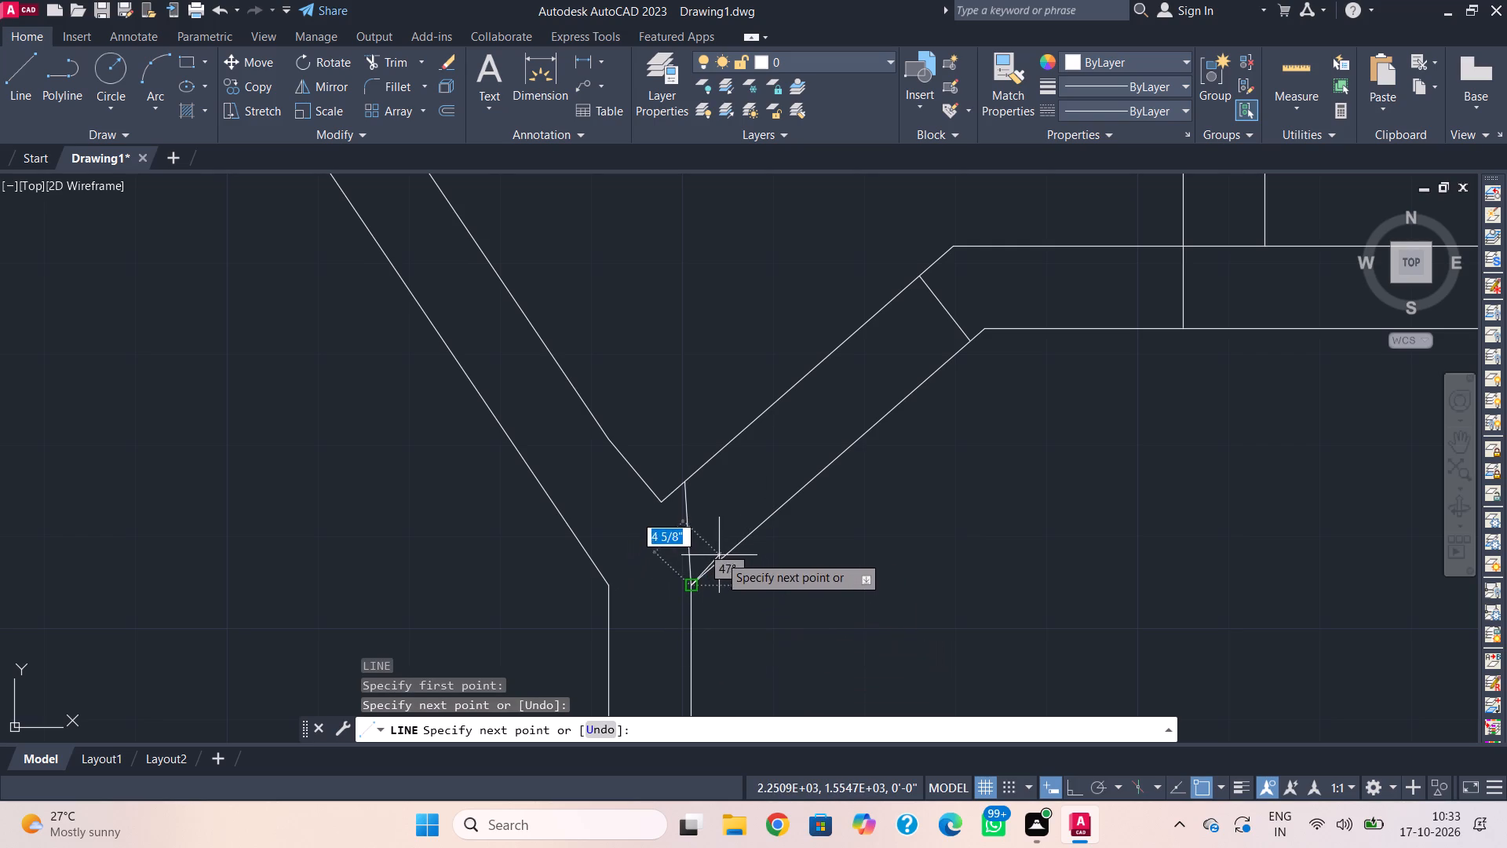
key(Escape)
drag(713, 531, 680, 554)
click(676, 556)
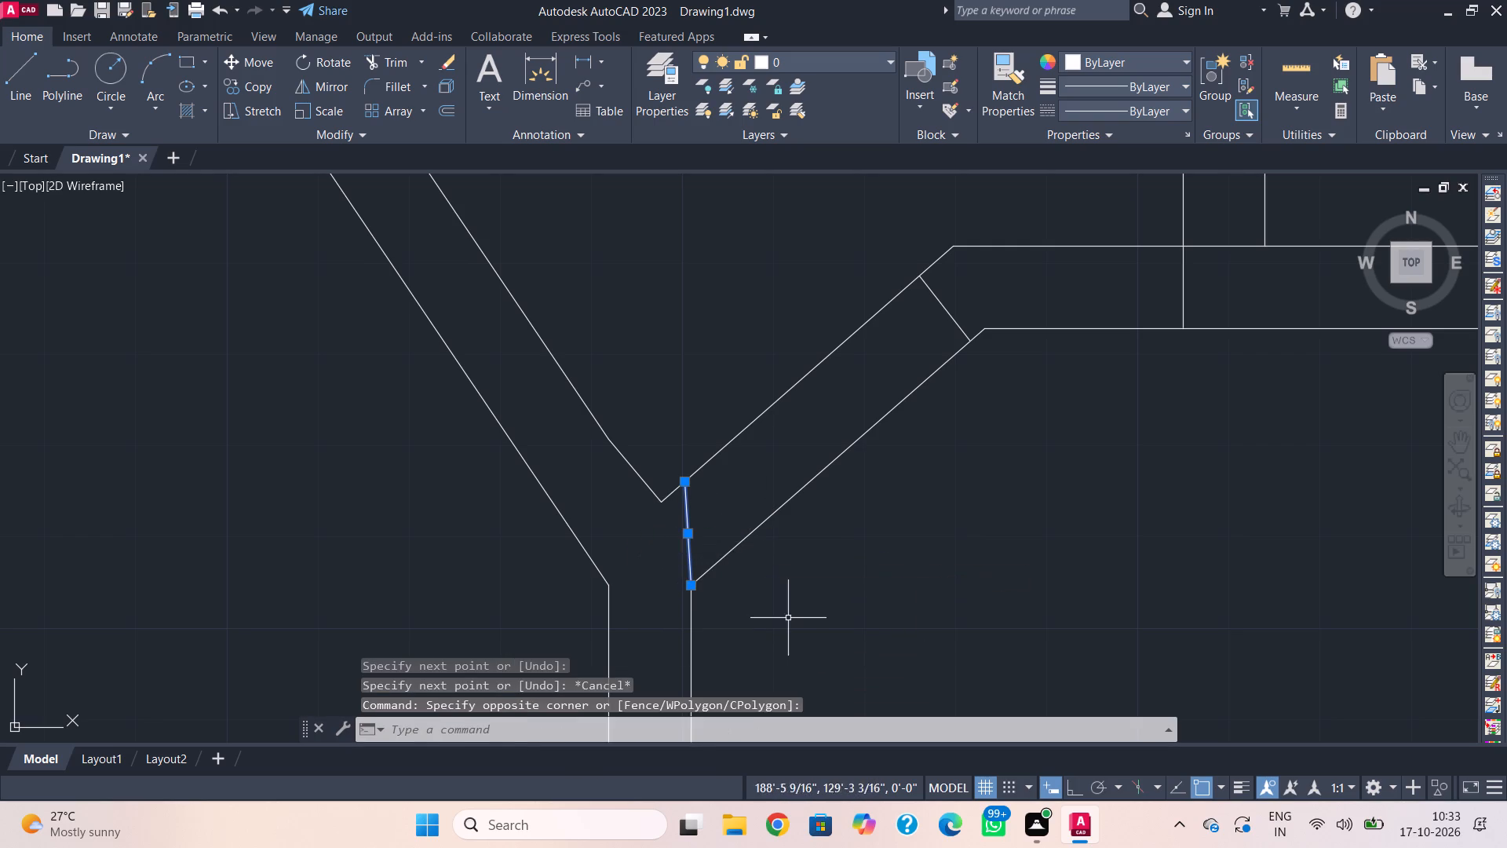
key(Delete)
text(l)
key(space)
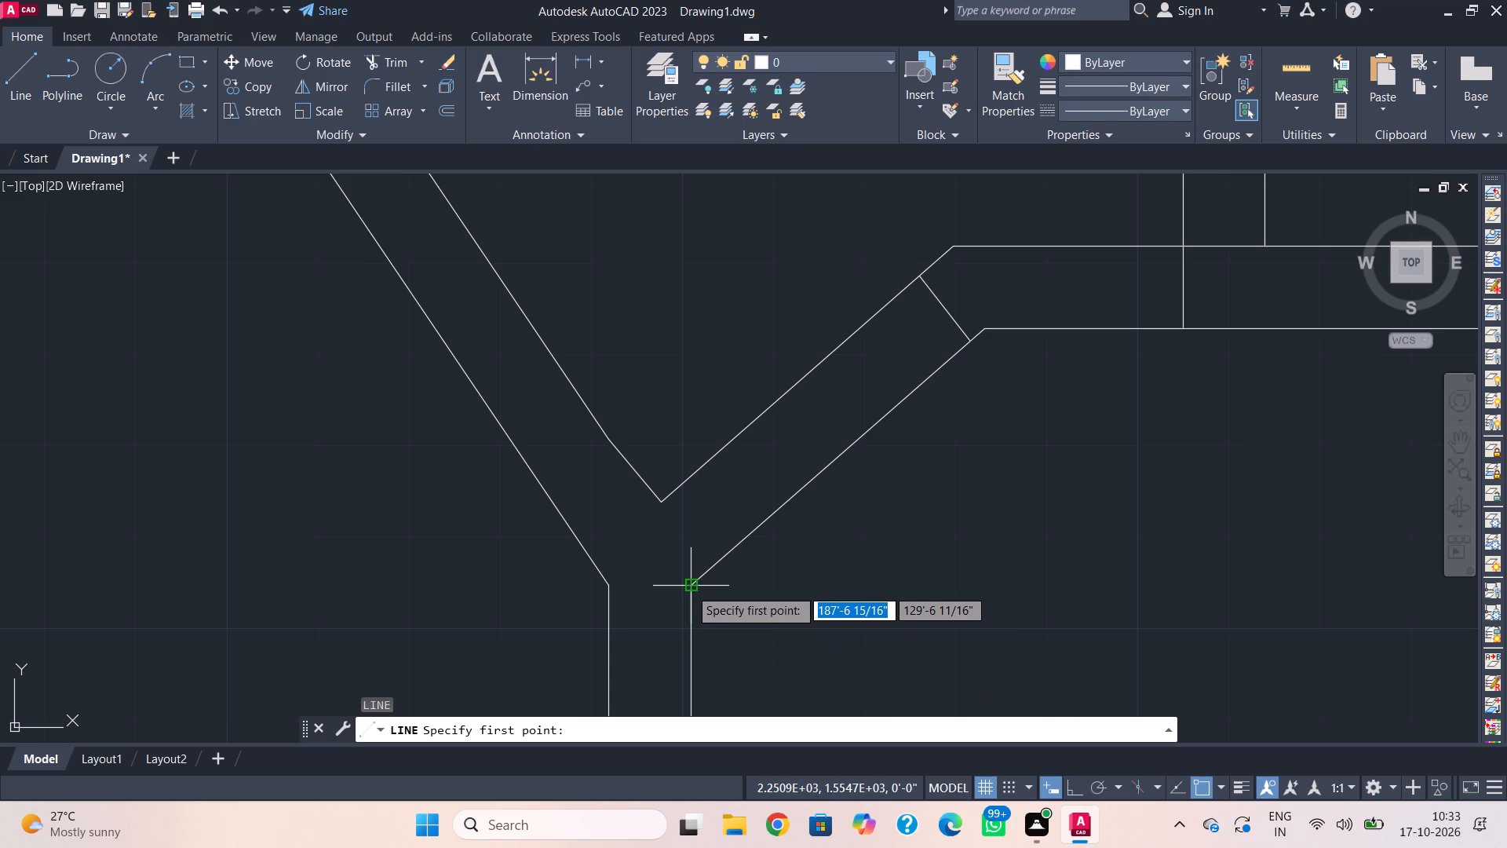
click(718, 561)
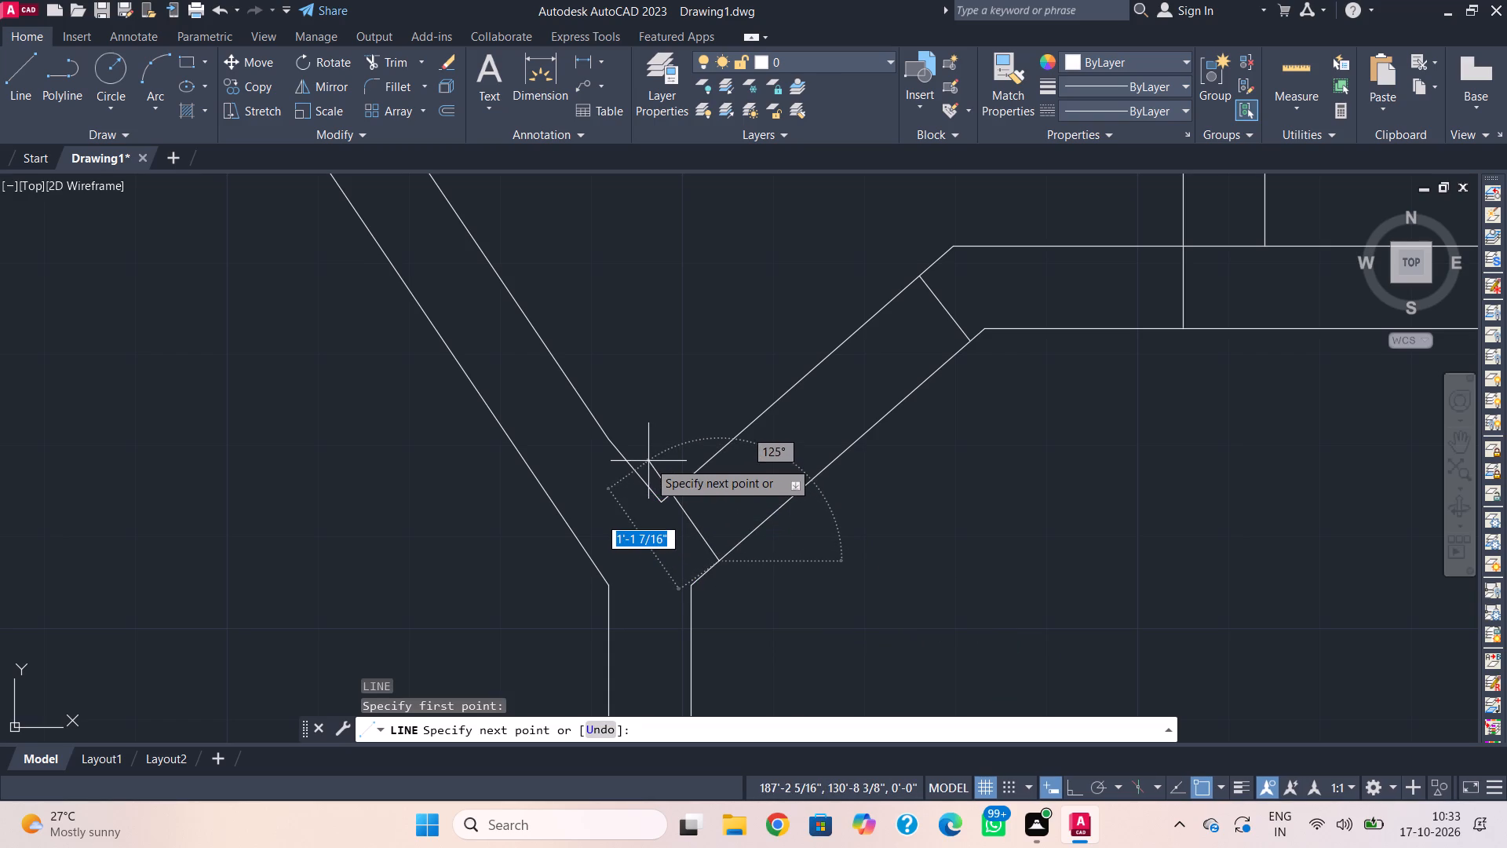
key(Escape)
Draw a two-segment line from the short diagonal's outer line: about 1' at 129°, then about 1'-10" down-left across the long diagonal wall.
key(l)
key(space)
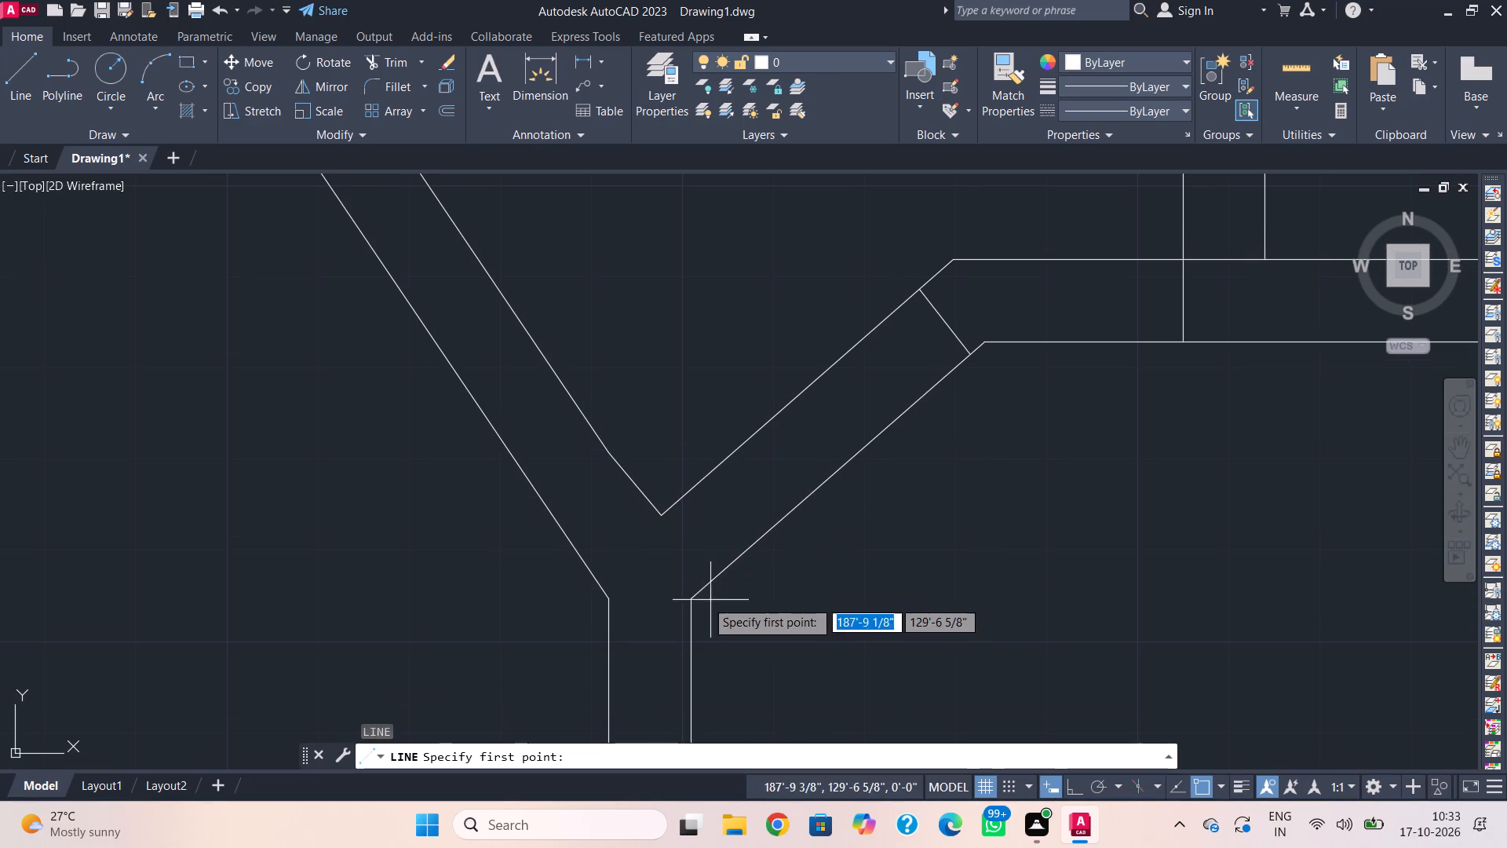
click(735, 564)
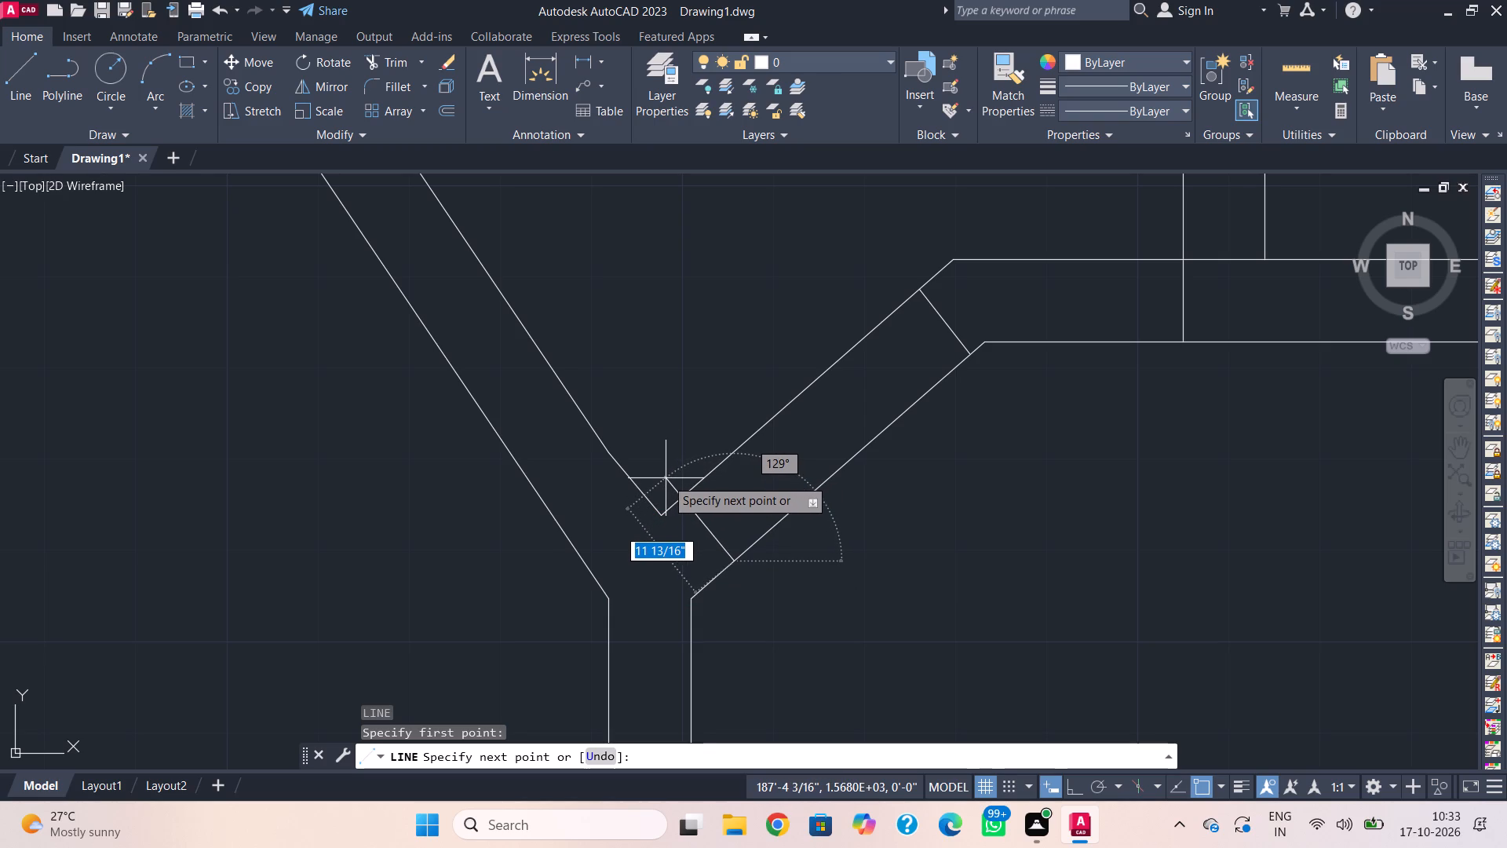
click(666, 478)
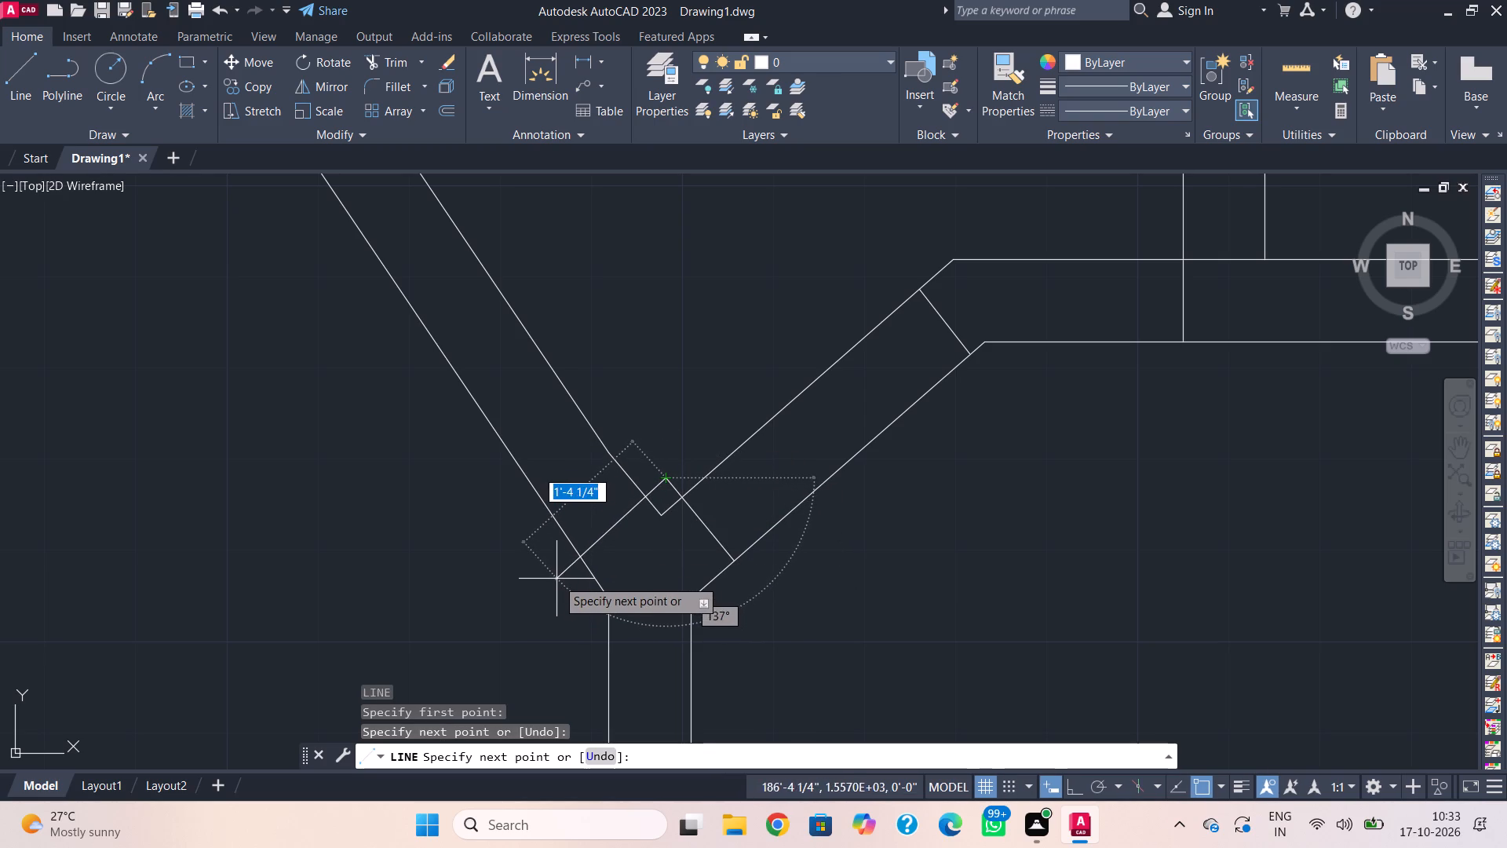
key(F8)
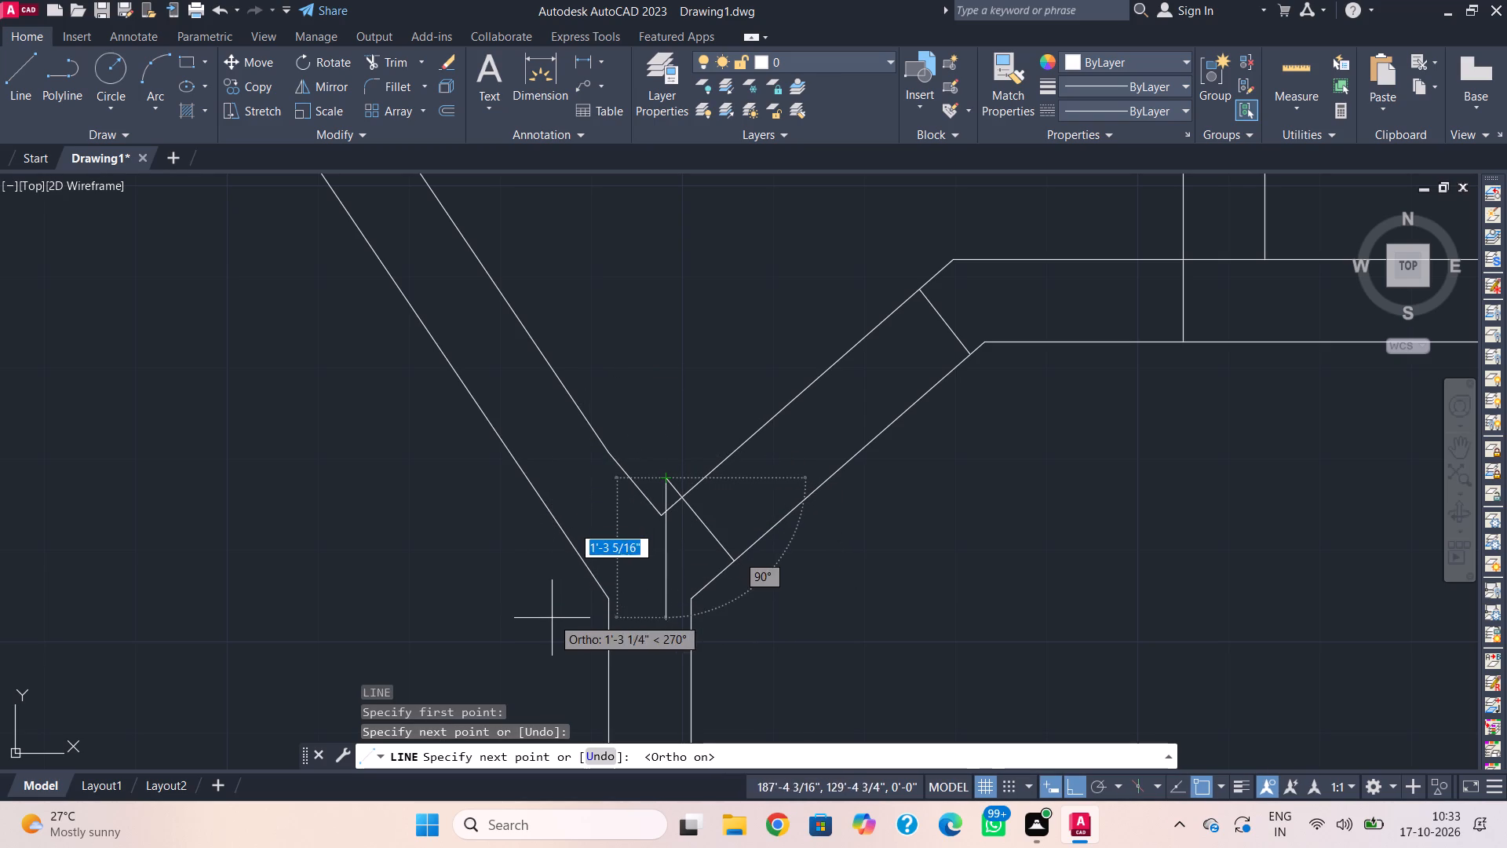
key(F8)
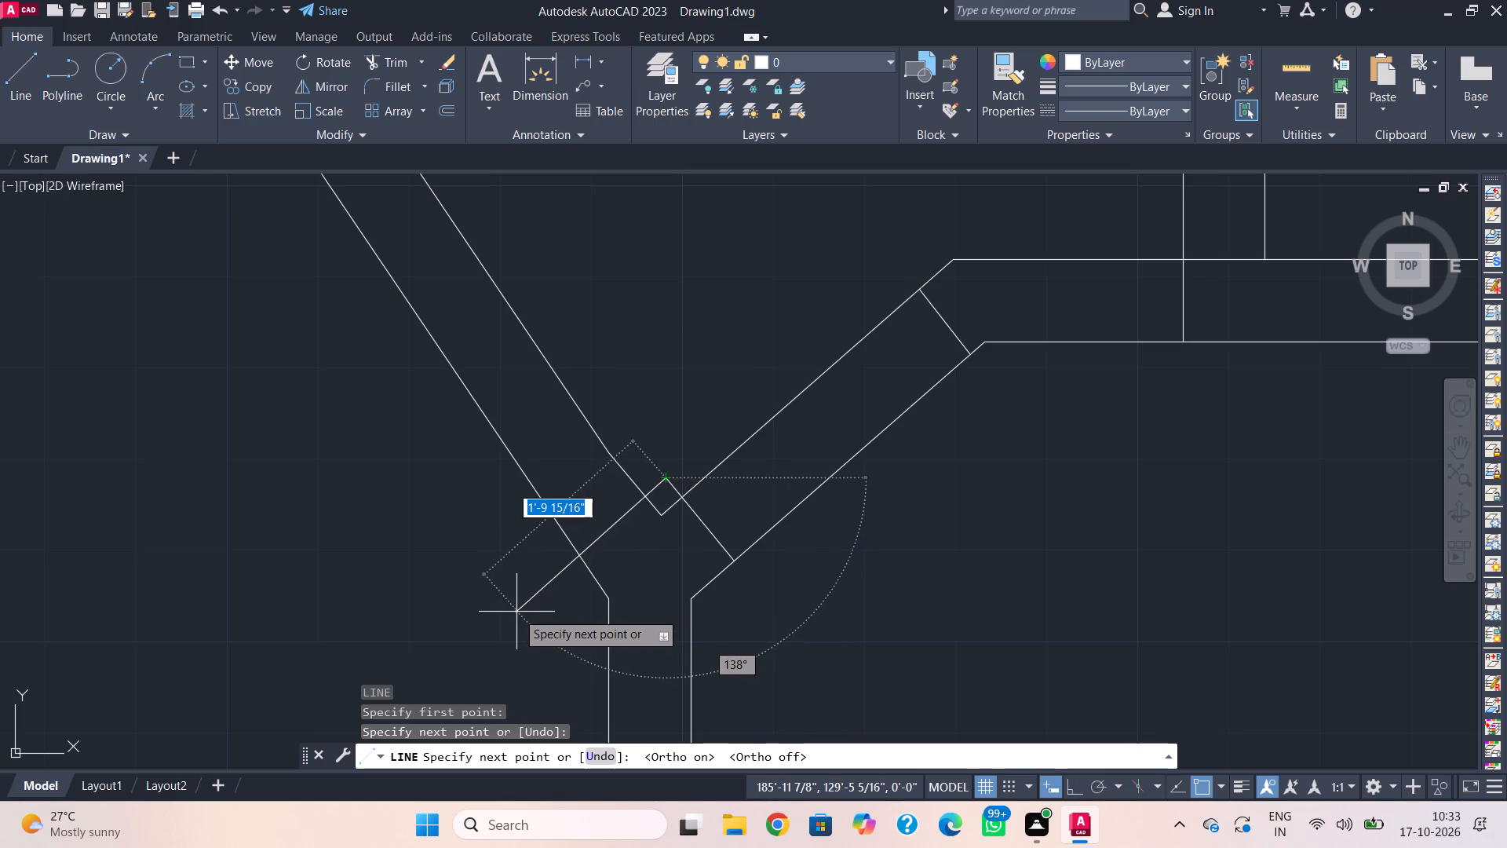
click(516, 612)
key(F8)
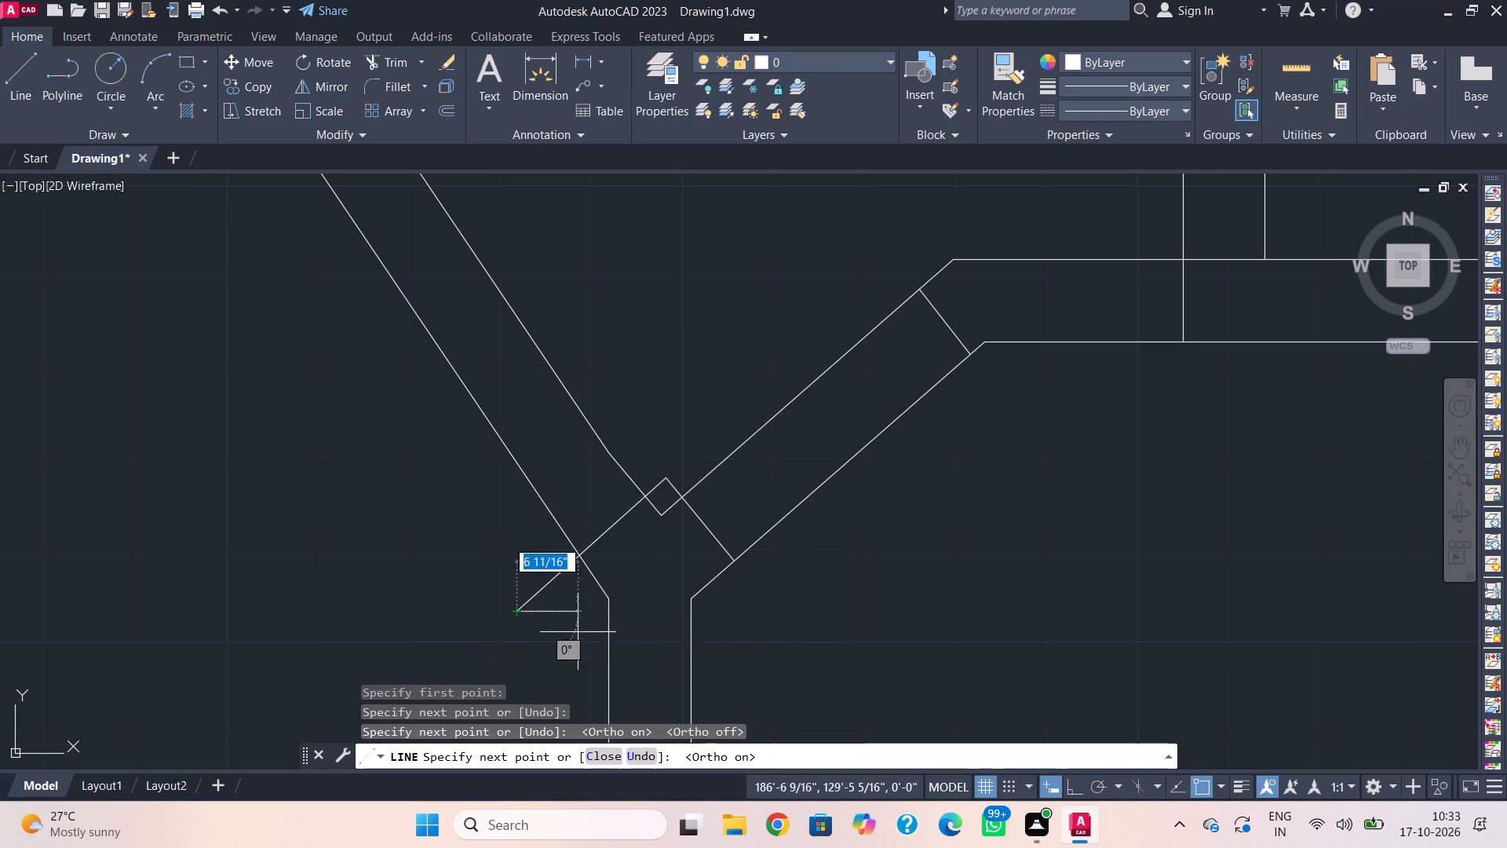
key(Escape)
Trim the two-segment line's tail beyond the long diagonal wall and its projecting peak, leaving a cross line in each diagonal wall.
key(t)
key(r)
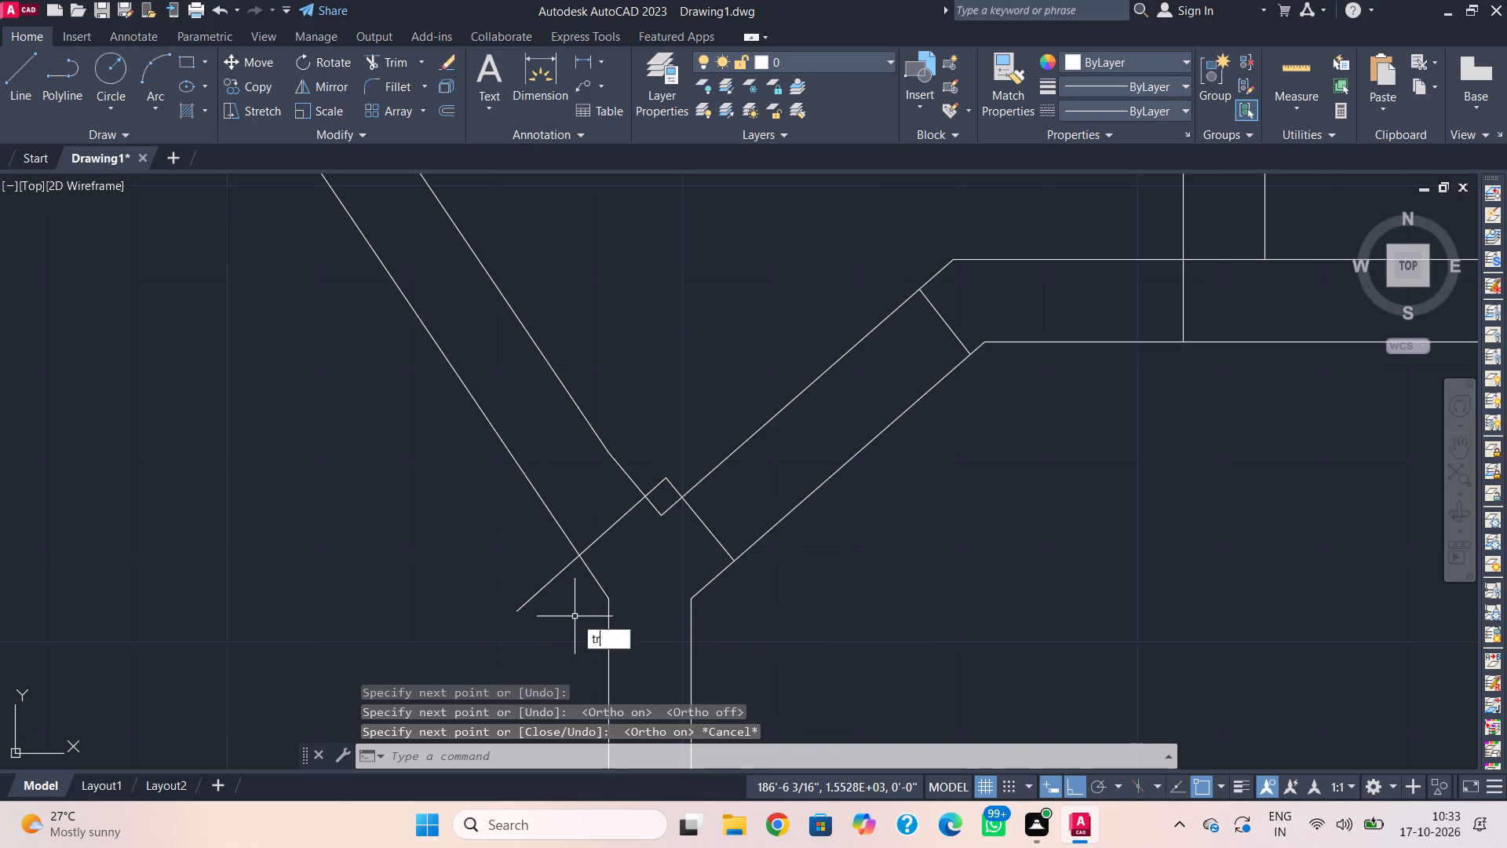
key(space)
drag(567, 603, 529, 551)
click(618, 539)
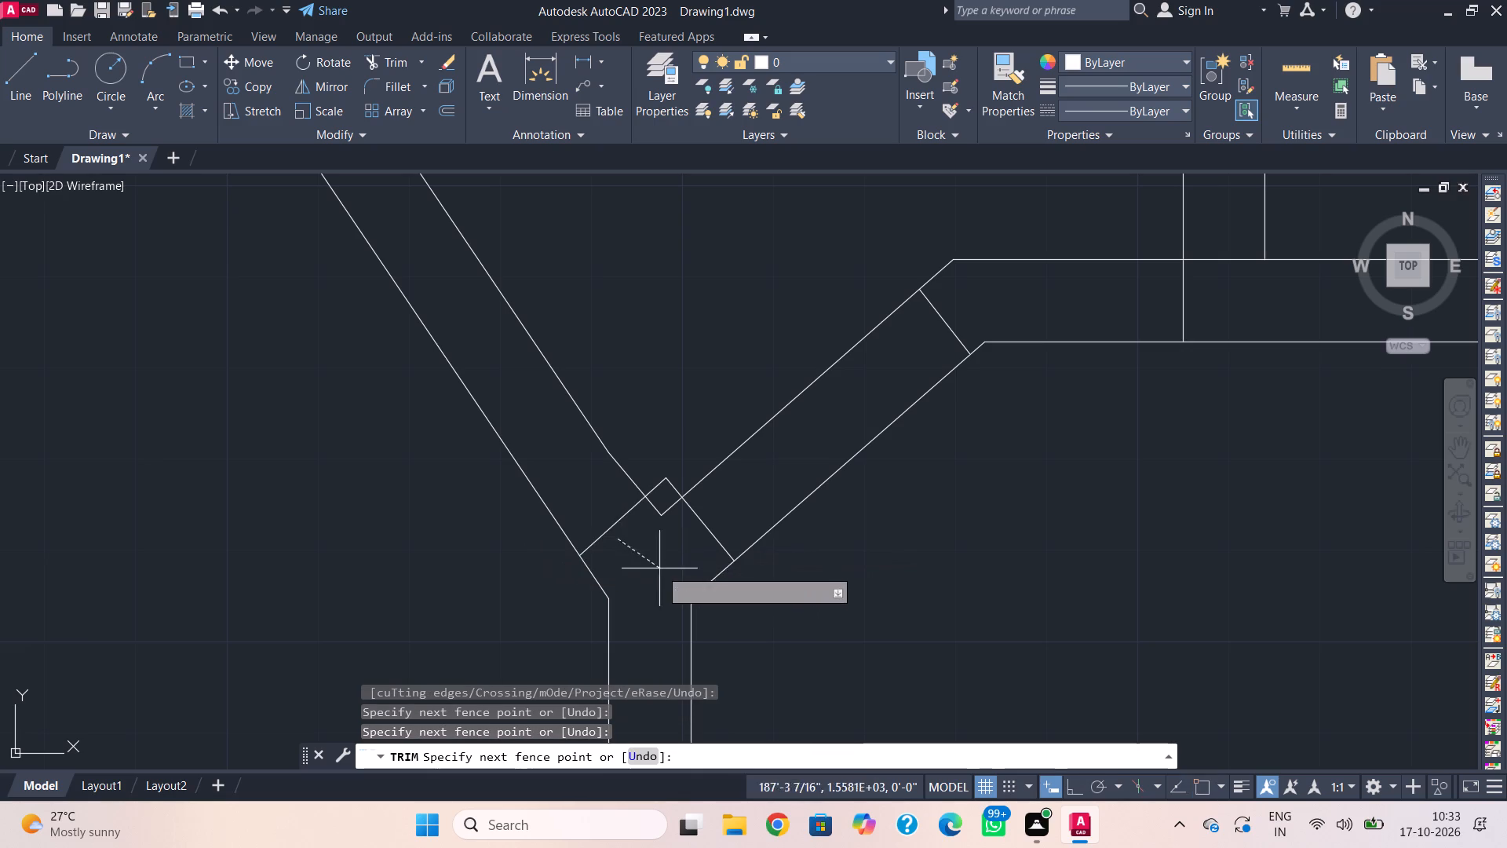
key(Escape)
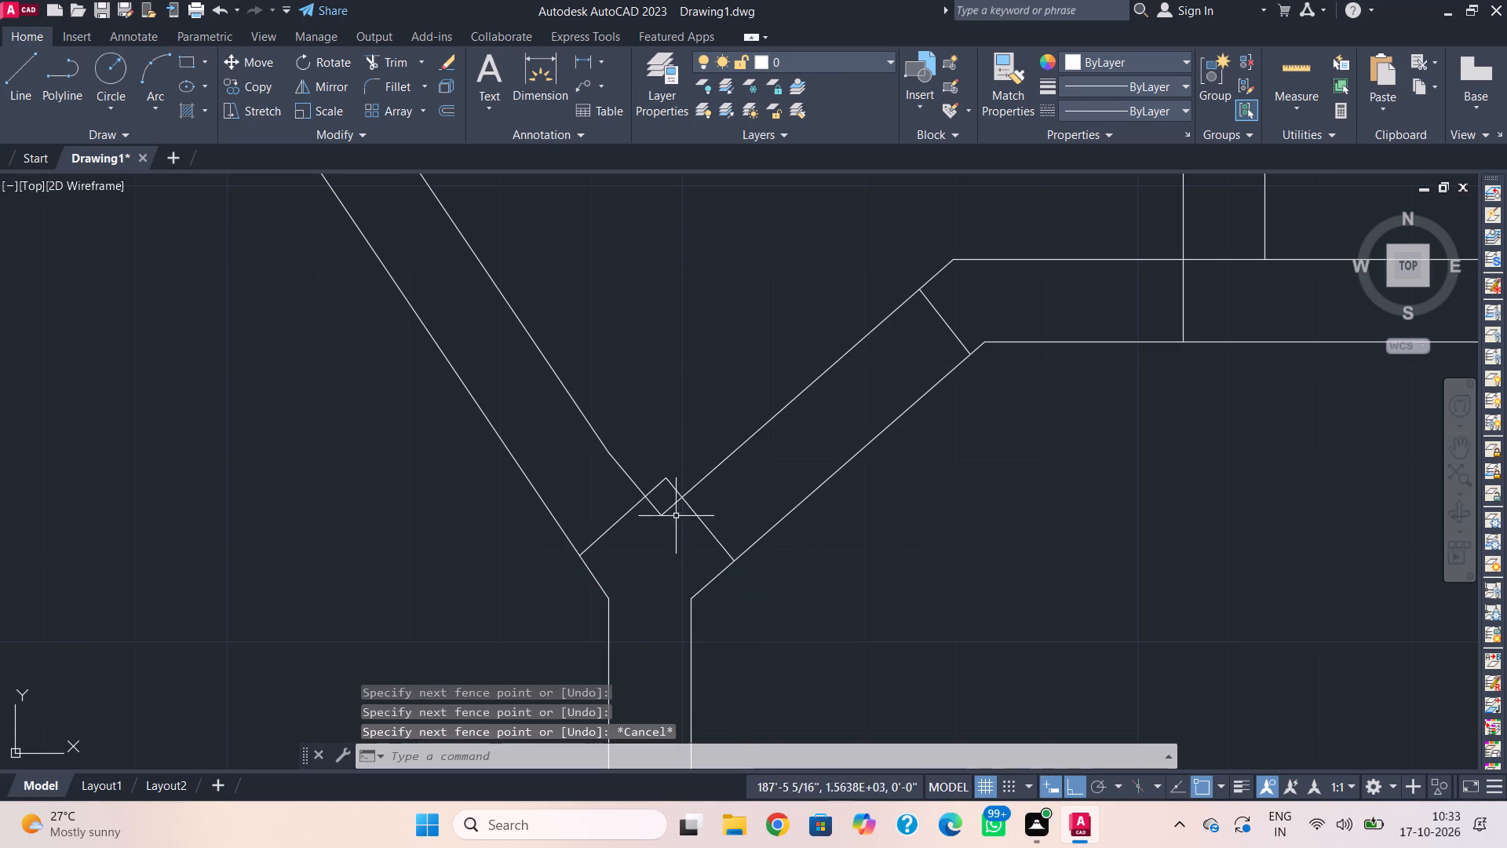
drag(670, 492, 666, 481)
key(Escape)
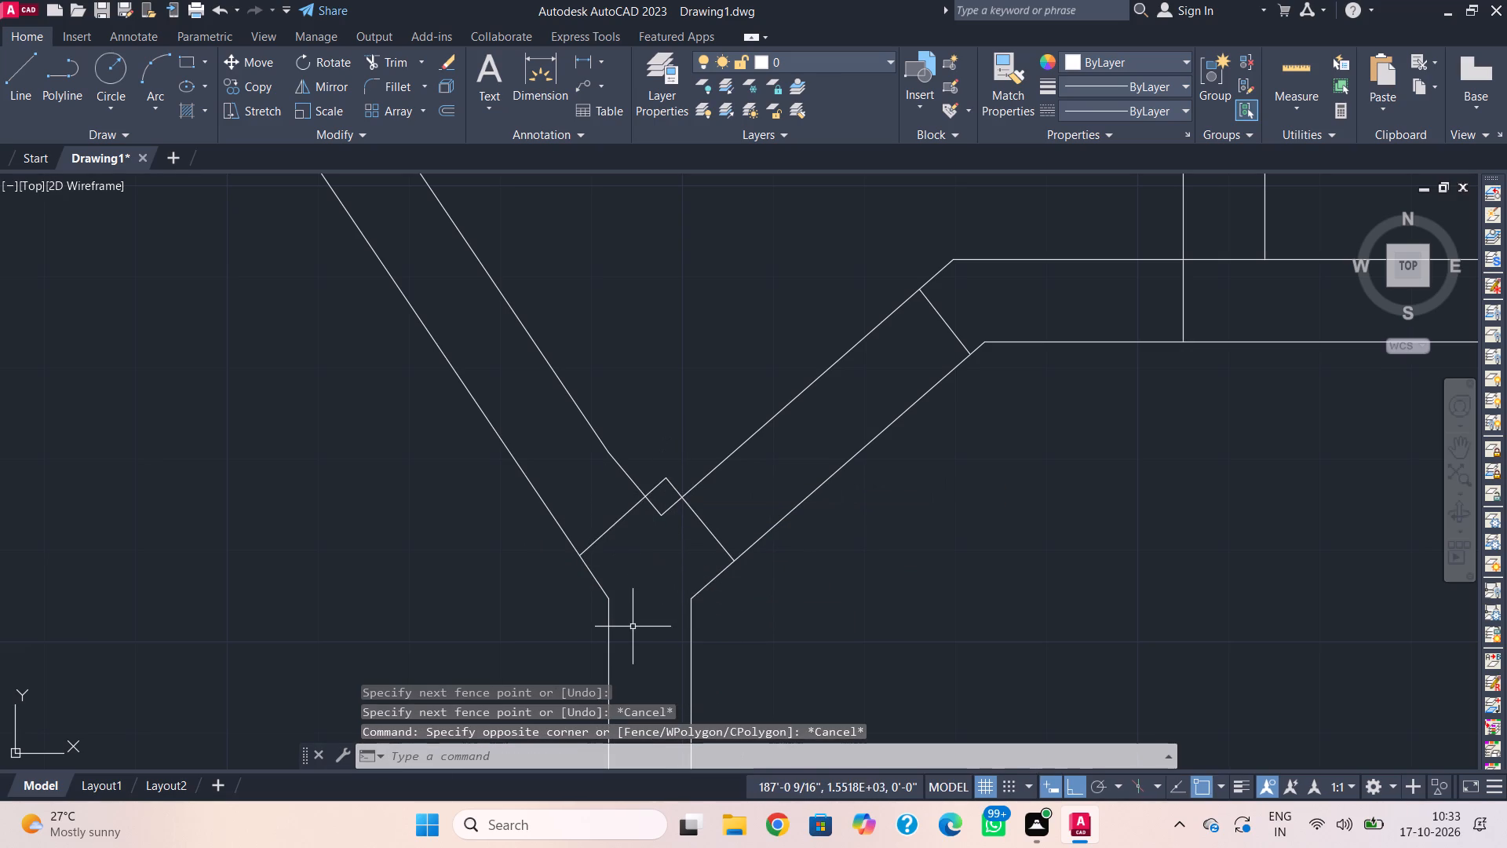
key(t)
key(r)
key(space)
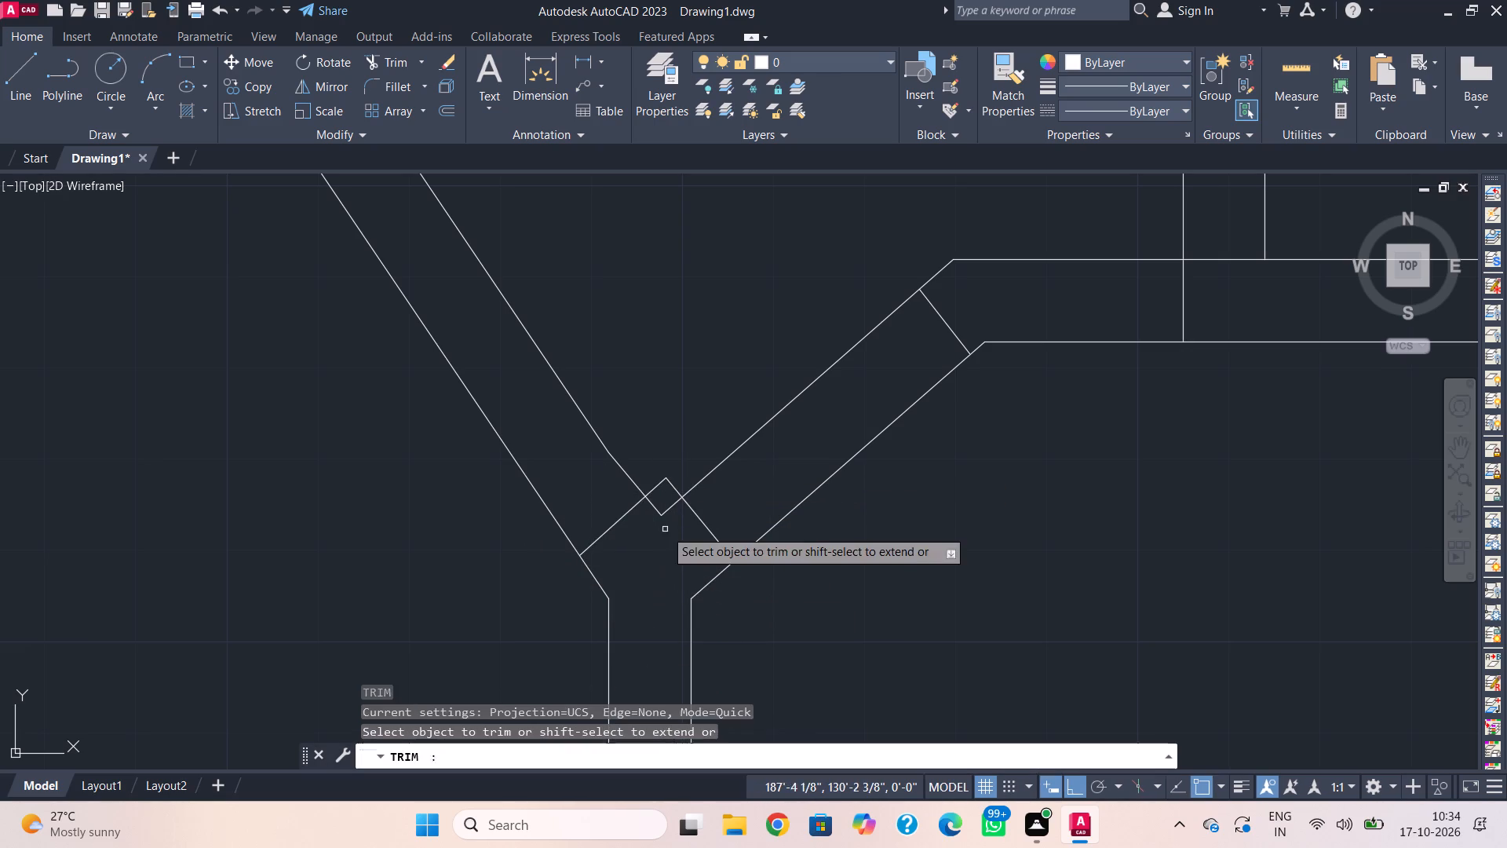
click(662, 495)
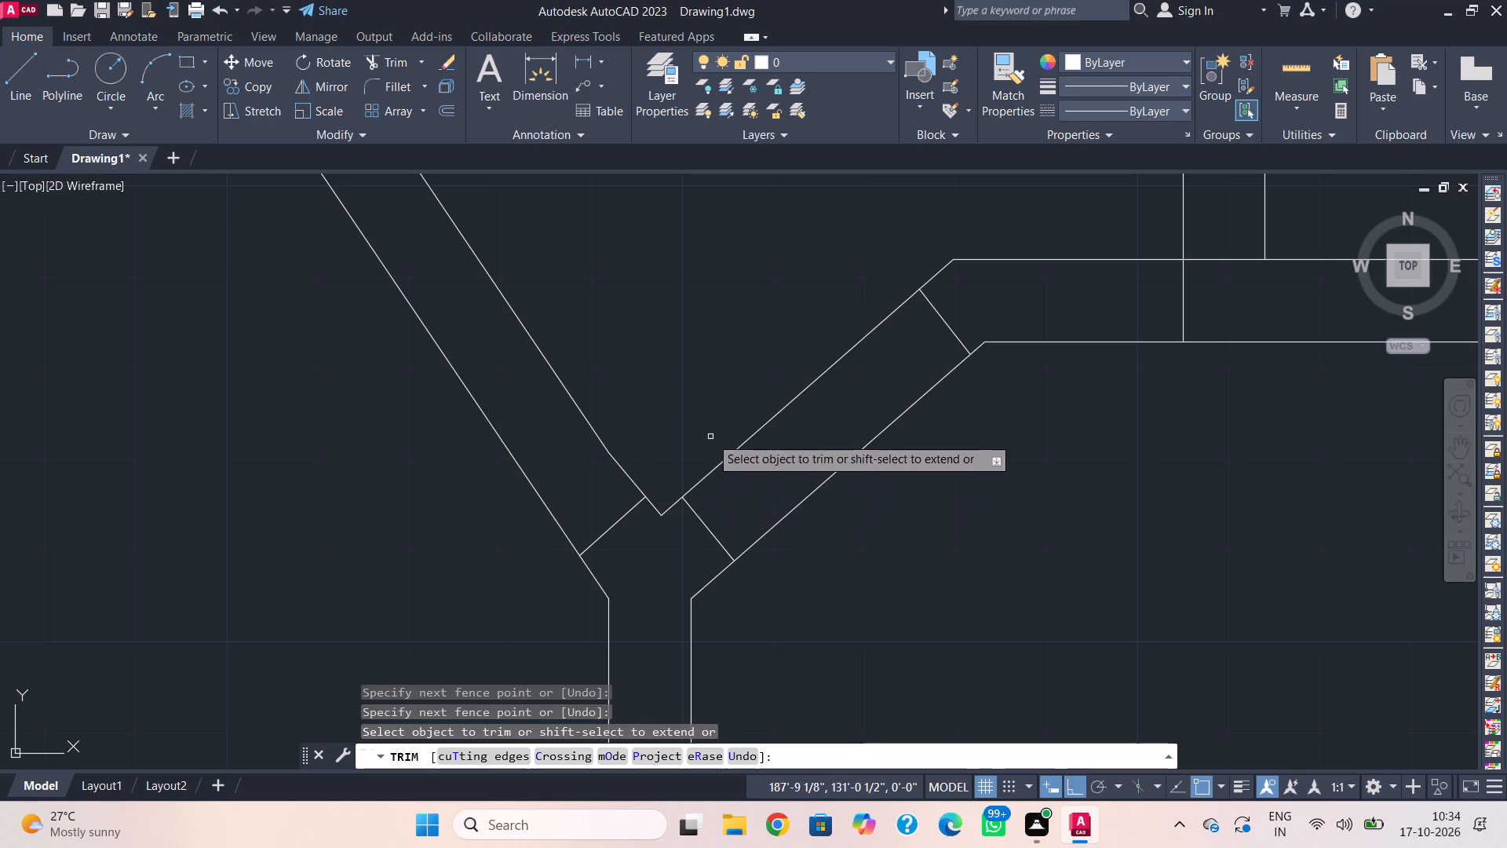
Trim both lines of the short diagonal wall between its two cross lines to open the gap.
drag(711, 437, 816, 560)
scroll(817, 560, down, 1)
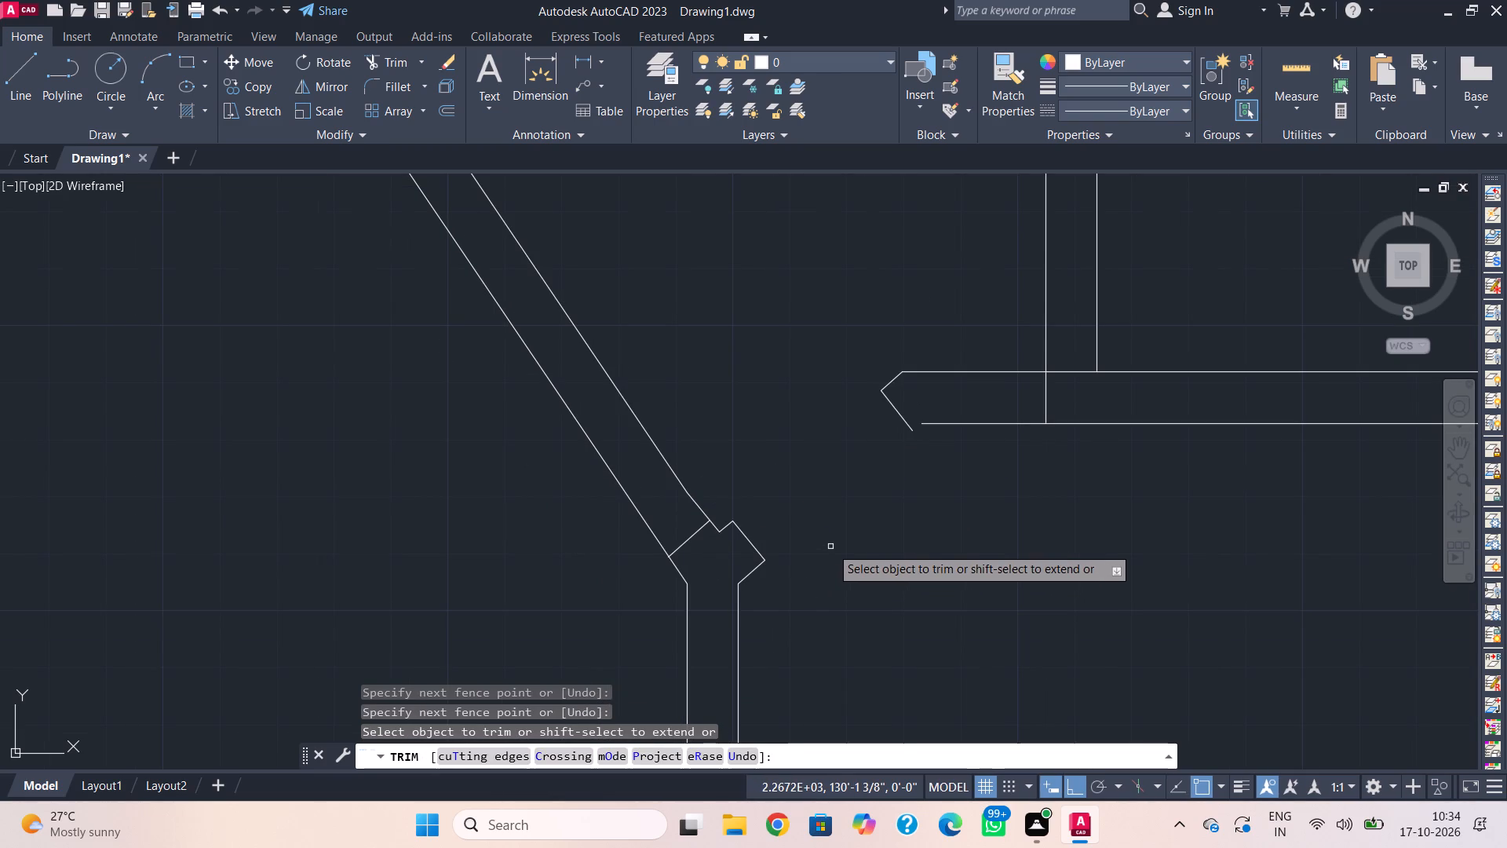
key(ctrl+z)
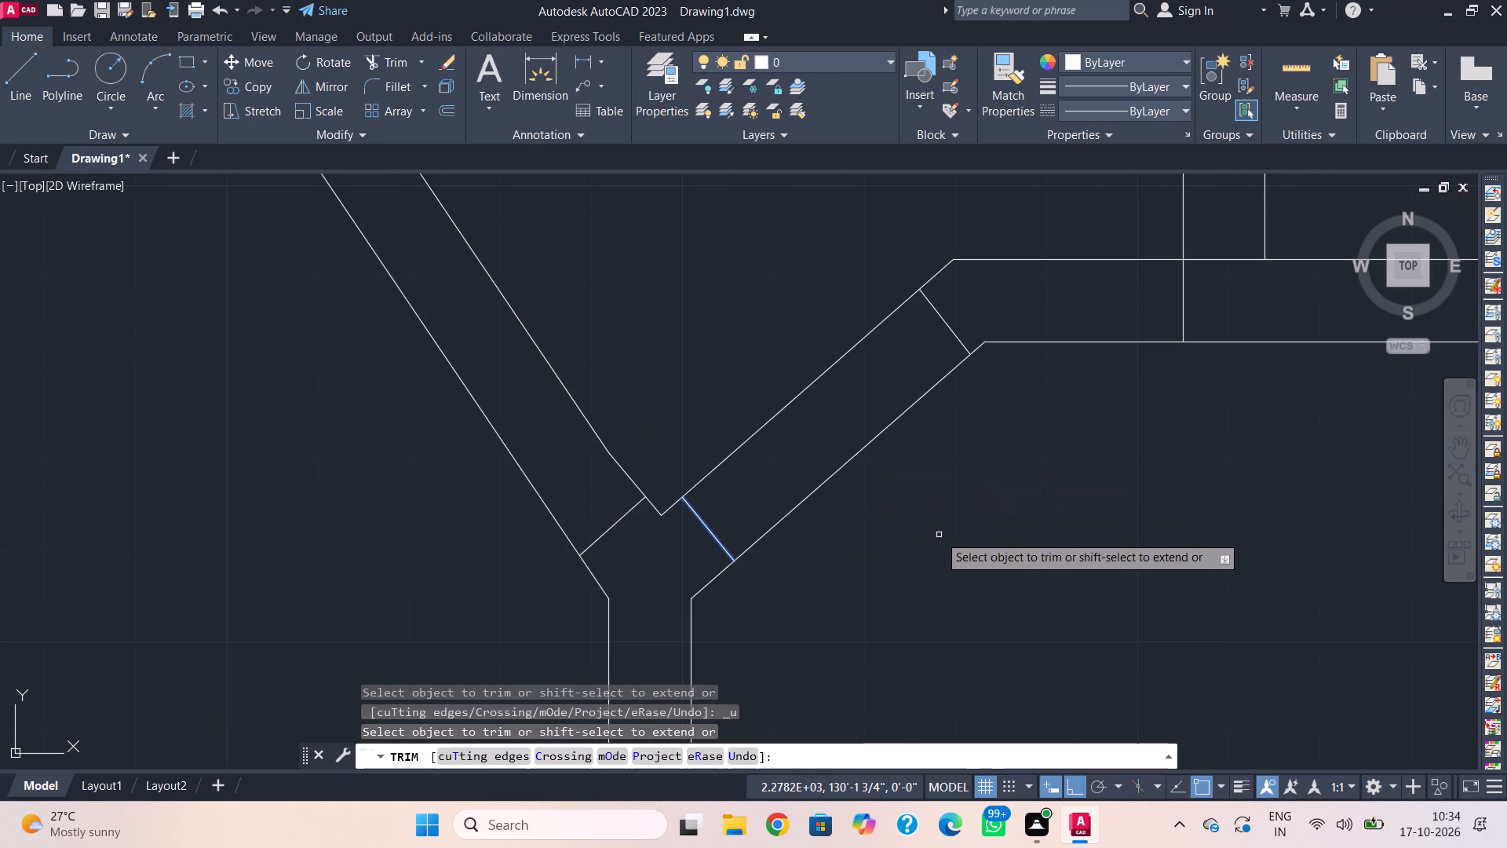
drag(935, 537, 802, 386)
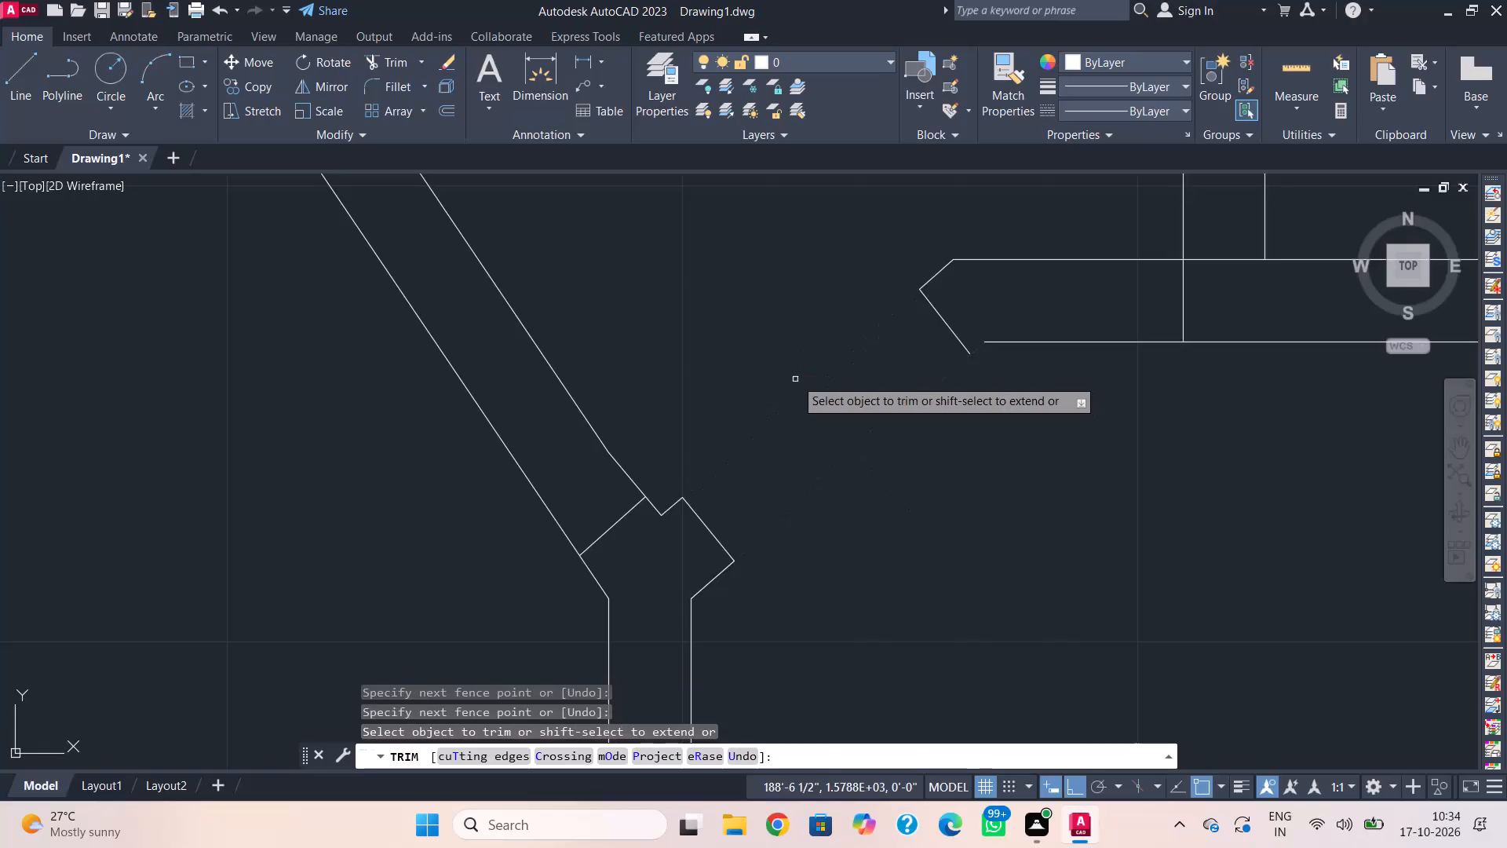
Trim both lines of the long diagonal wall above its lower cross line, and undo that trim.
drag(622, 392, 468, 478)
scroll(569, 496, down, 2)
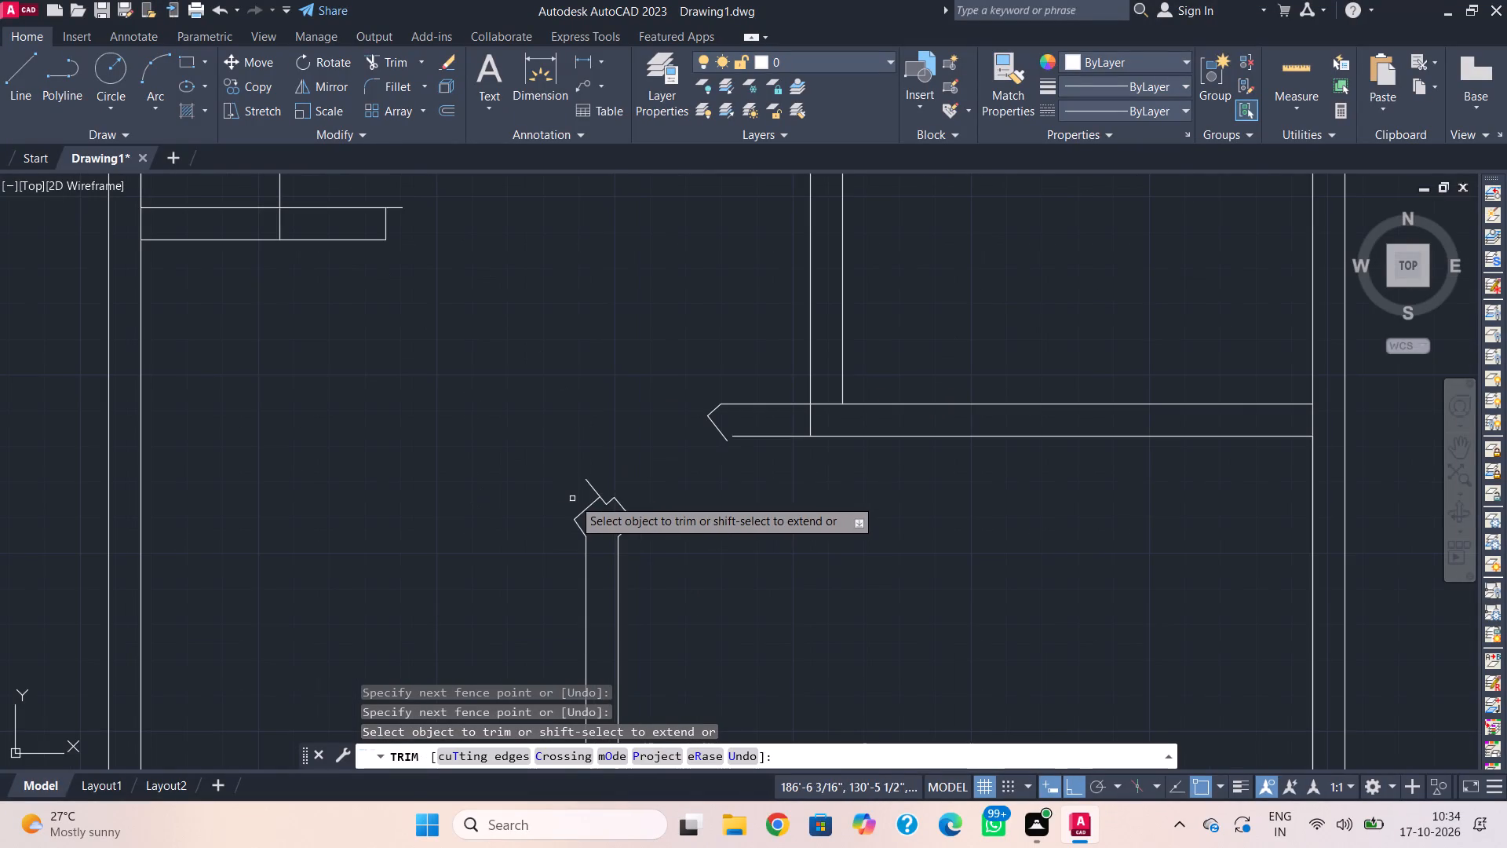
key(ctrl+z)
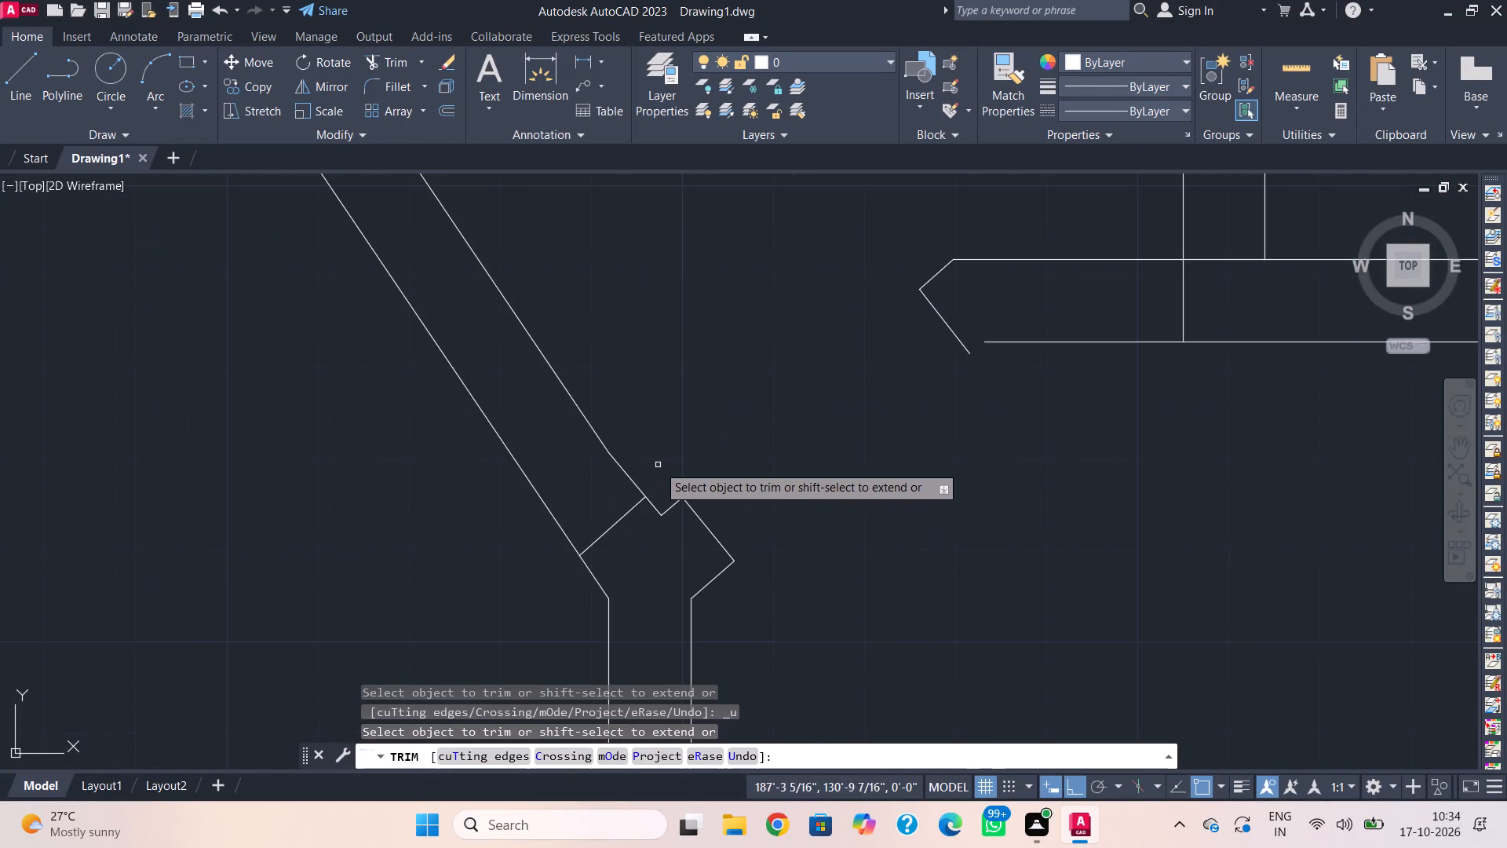
Trim the short bent segment joining the long diagonal's inner line to the lower cross line.
drag(633, 470, 616, 488)
key(Escape)
scroll(735, 461, down, 1)
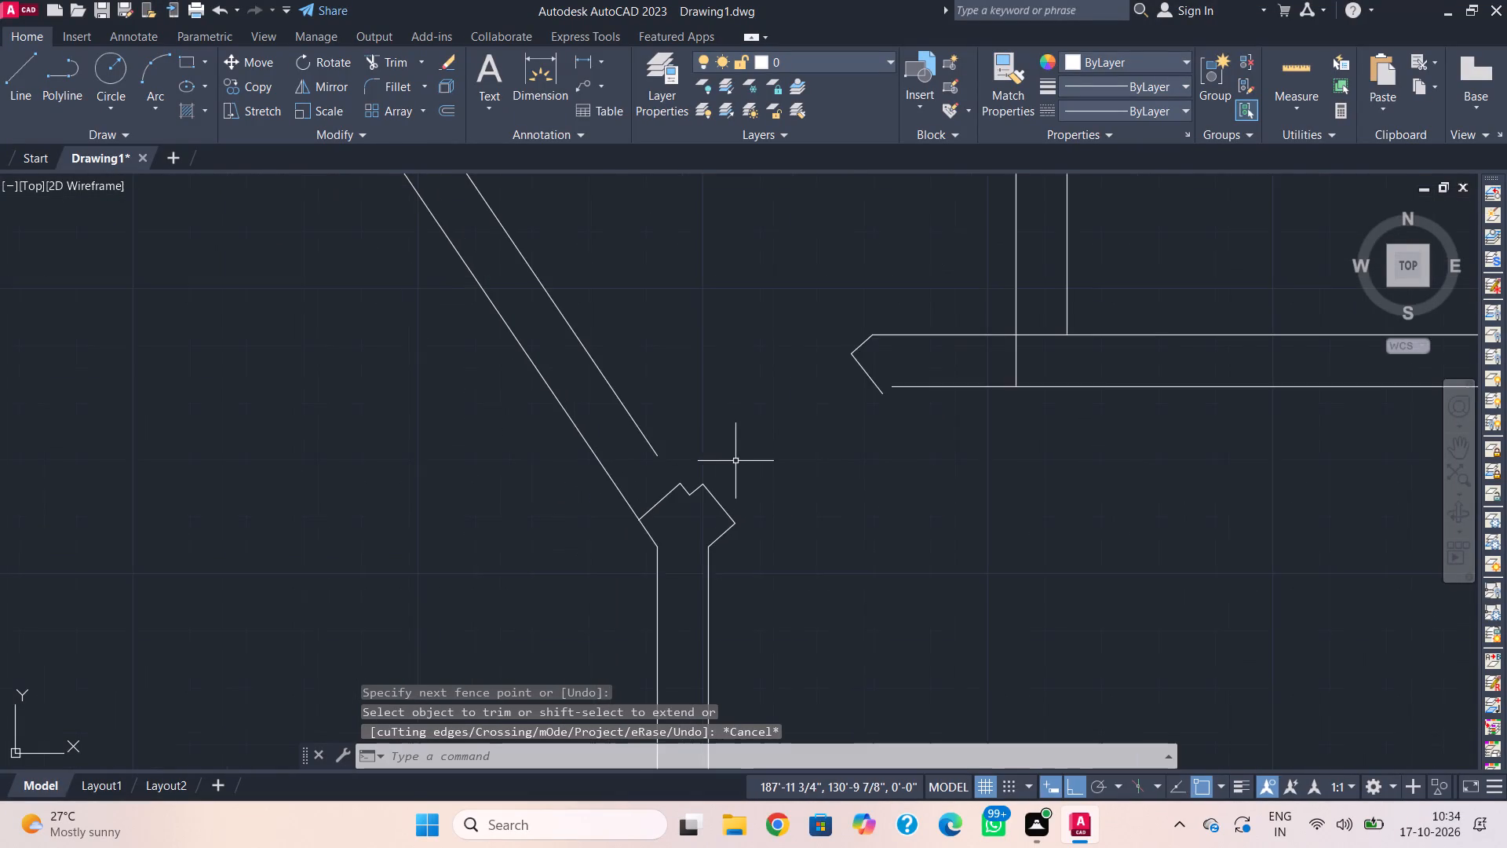
middle_drag(748, 472, 754, 513)
scroll(761, 572, down, 1)
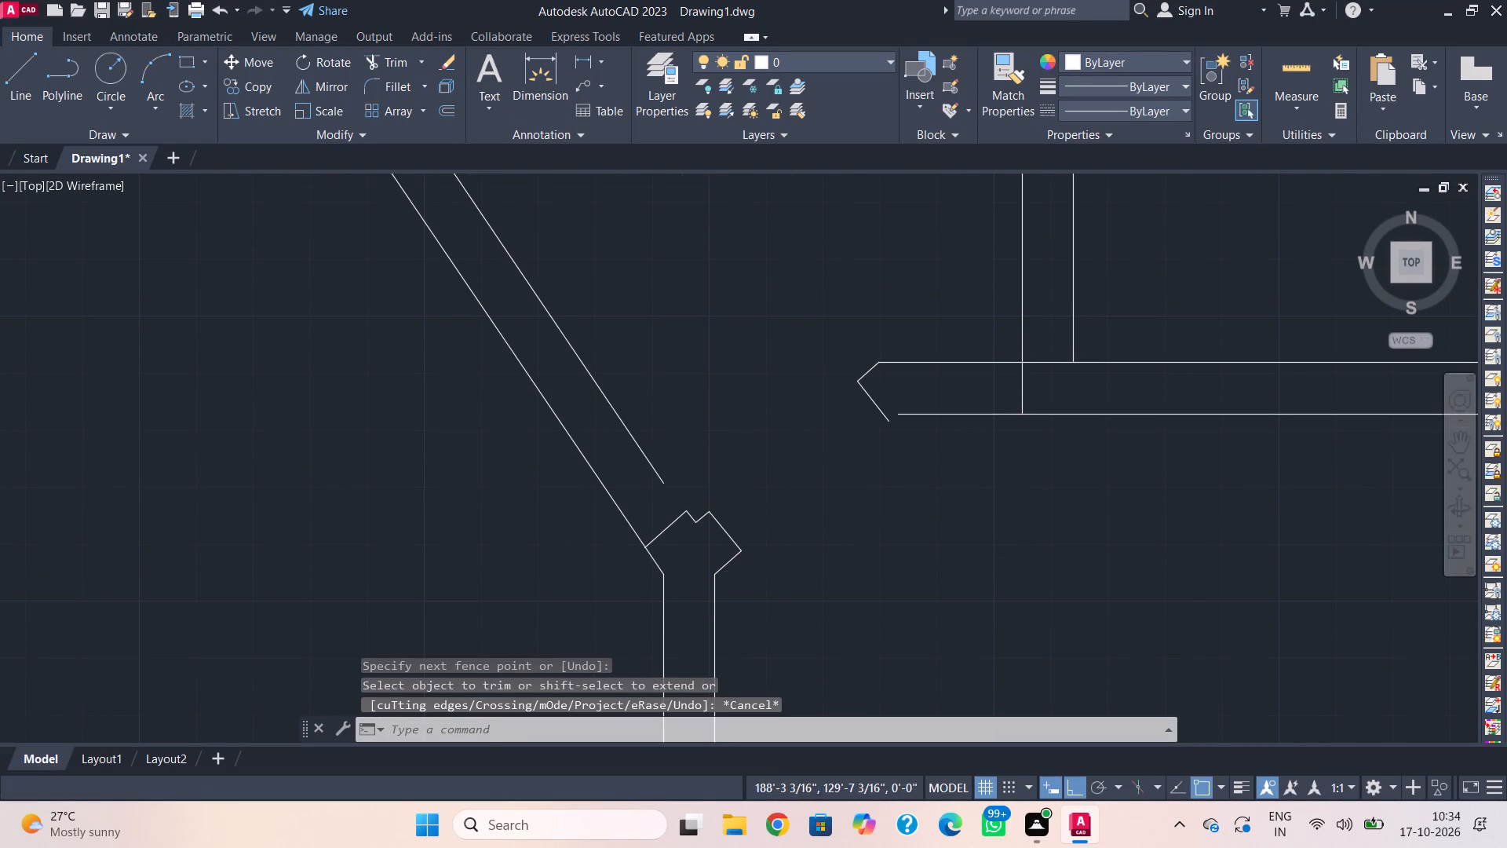
key(Escape)
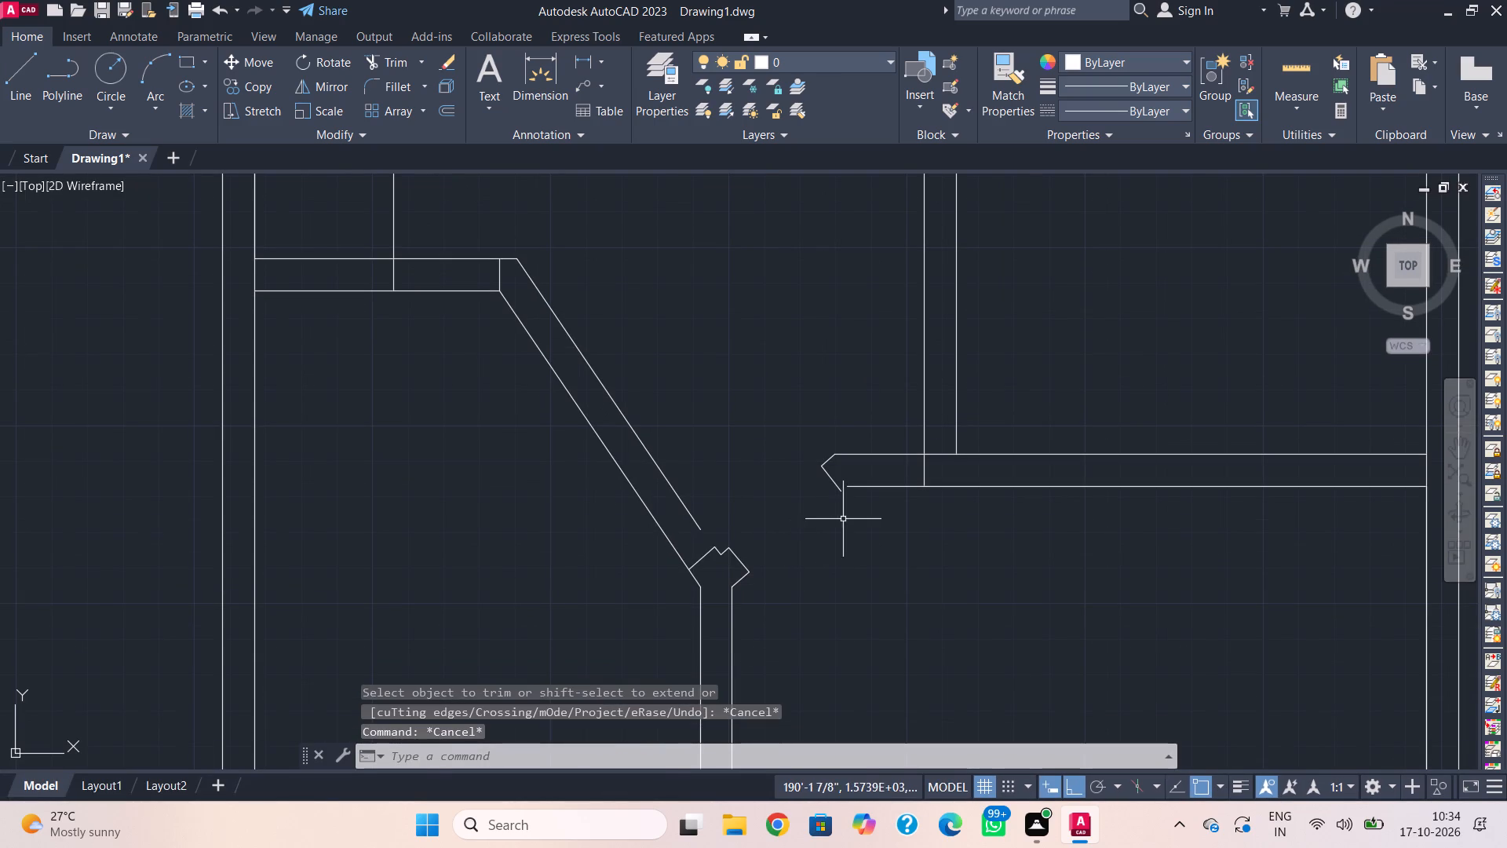
Draw a short line joining the open end of the short diagonal's cross line to the horizontal wall's lower line.
scroll(843, 518, up, 4)
middle_drag(863, 419, 831, 478)
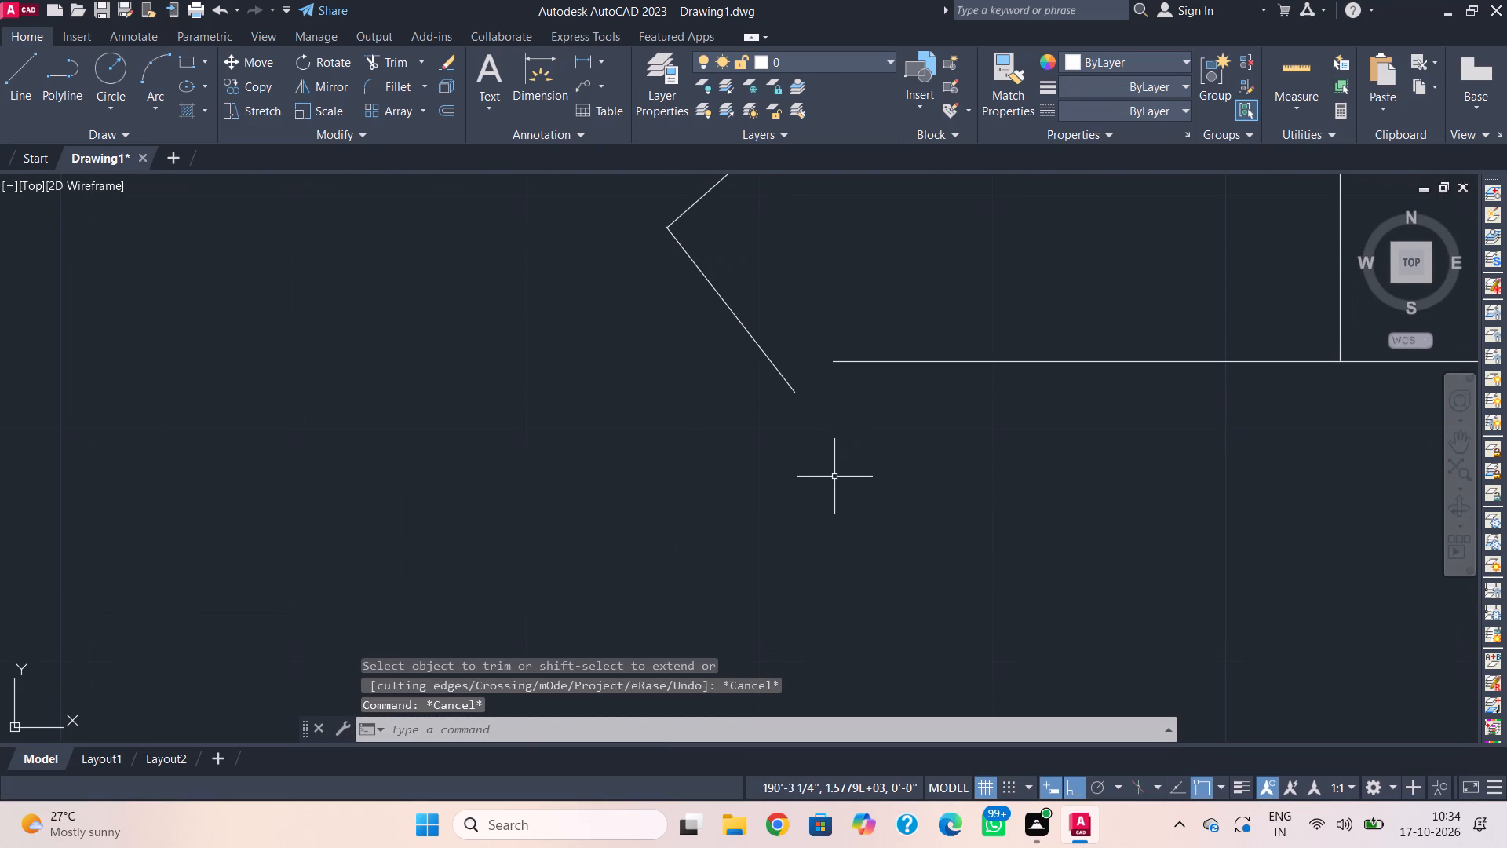
key(l)
key(space)
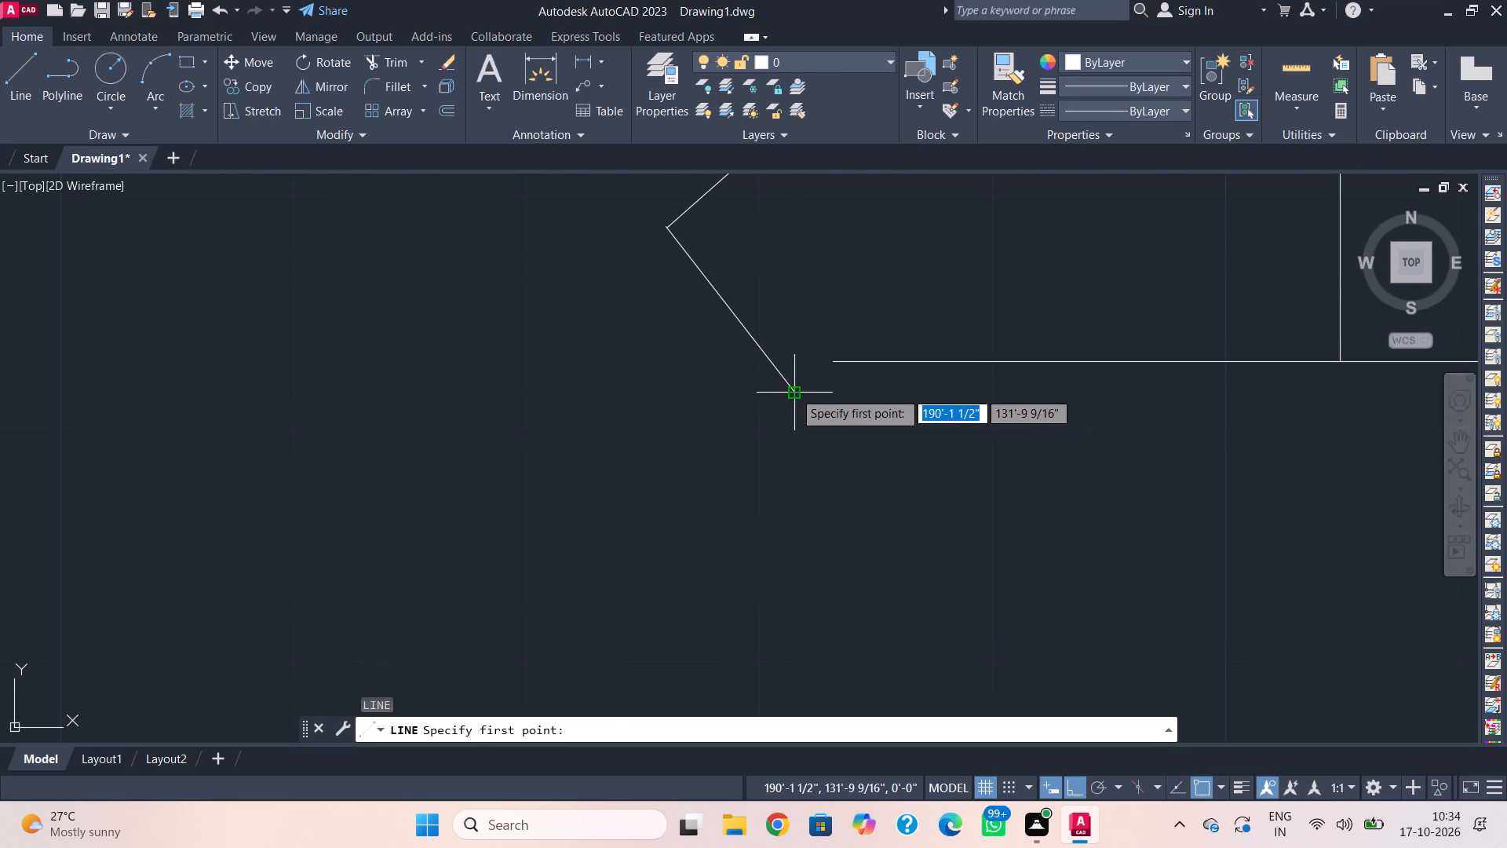
click(794, 391)
click(830, 360)
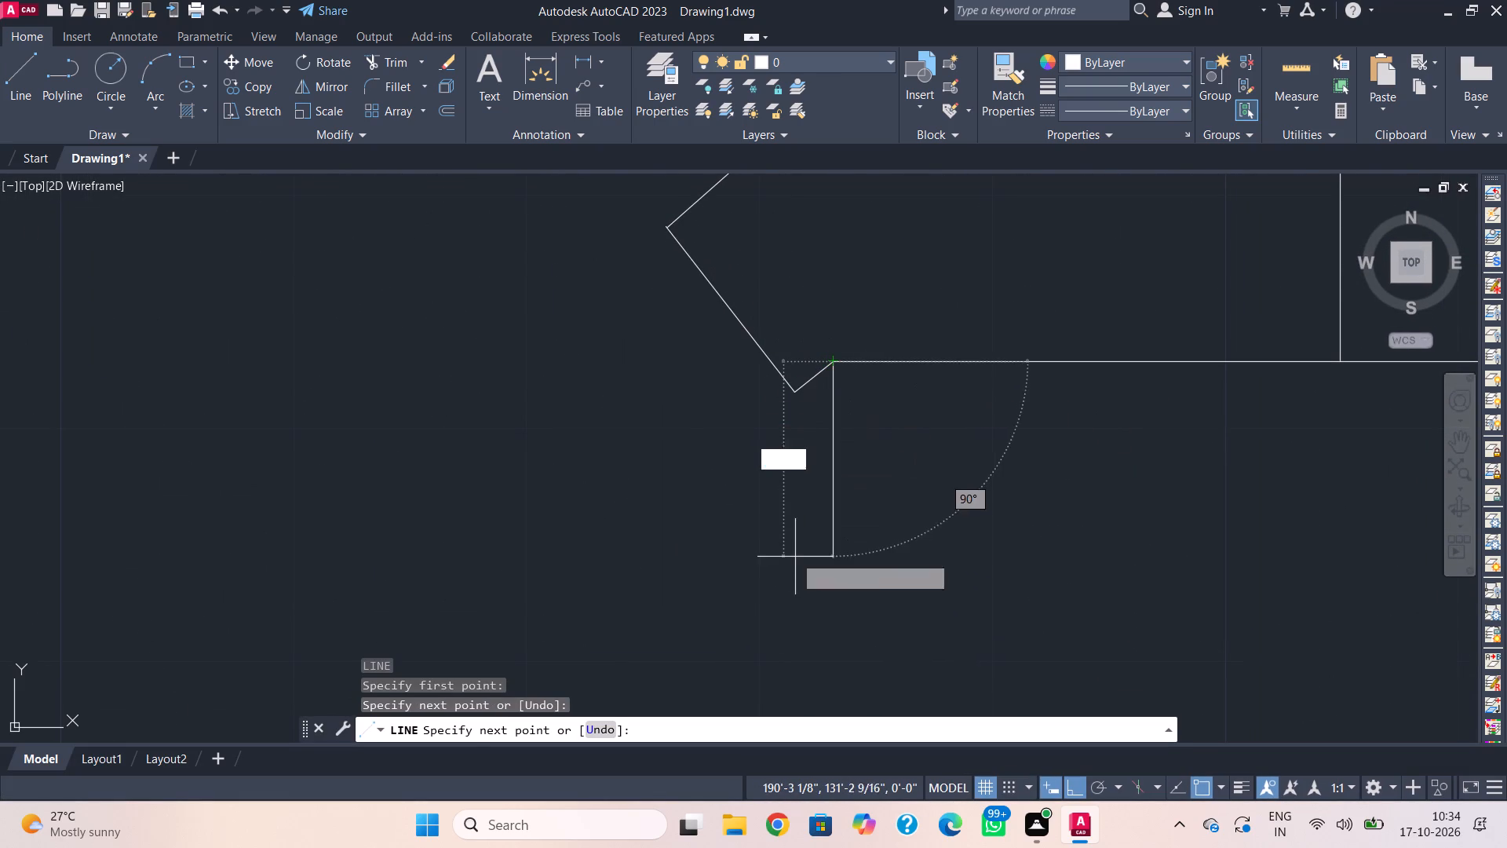
key(Escape)
With ortho off, draw a cross line about 1'-9" long through the long diagonal wall, just below its upper corner.
scroll(796, 569, down, 3)
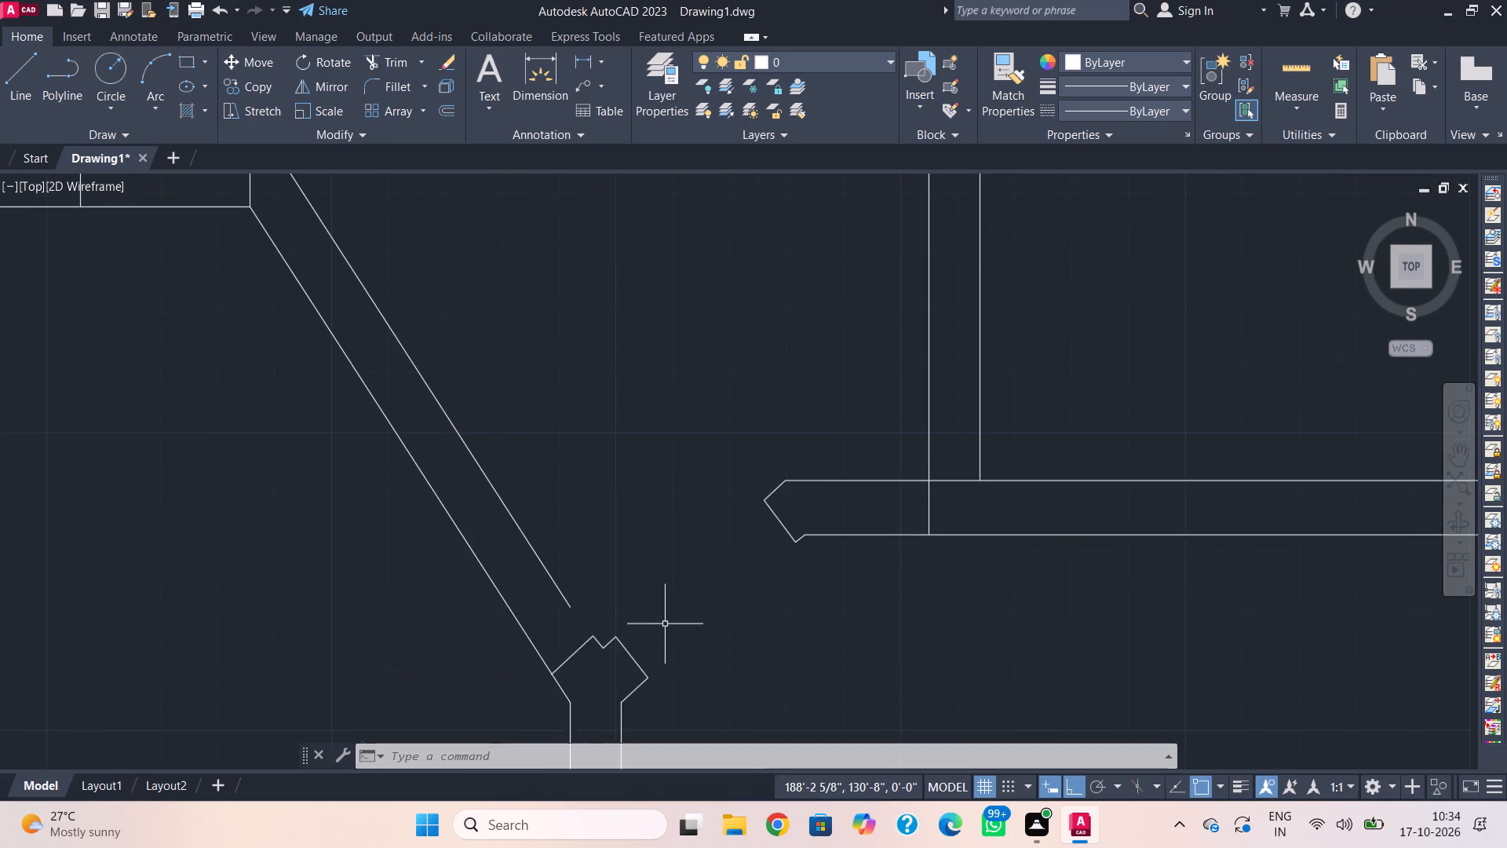
middle_drag(668, 612, 677, 487)
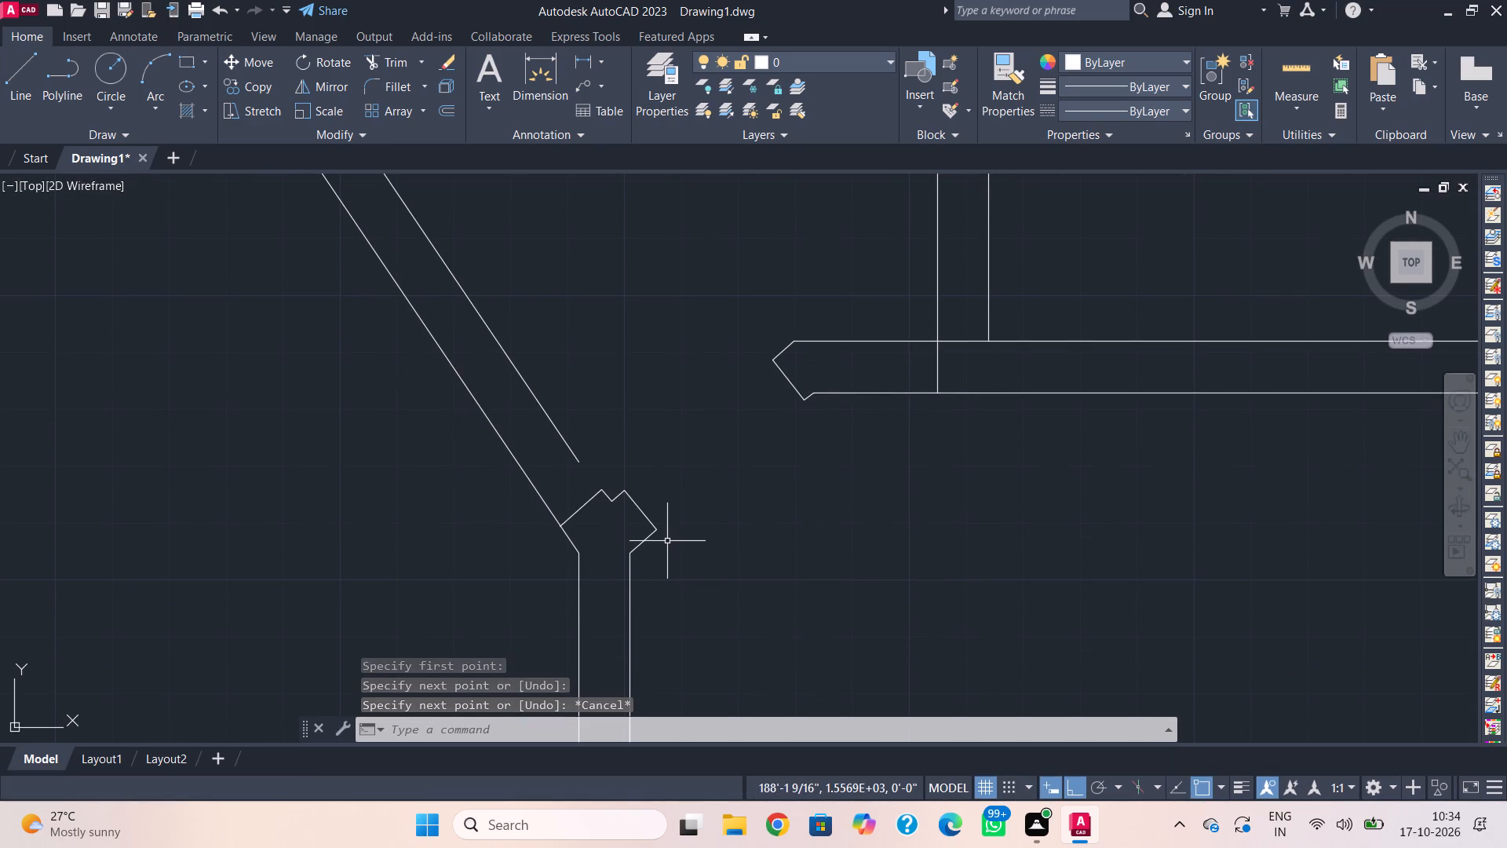
scroll(588, 506, down, 1)
middle_drag(588, 506, 644, 608)
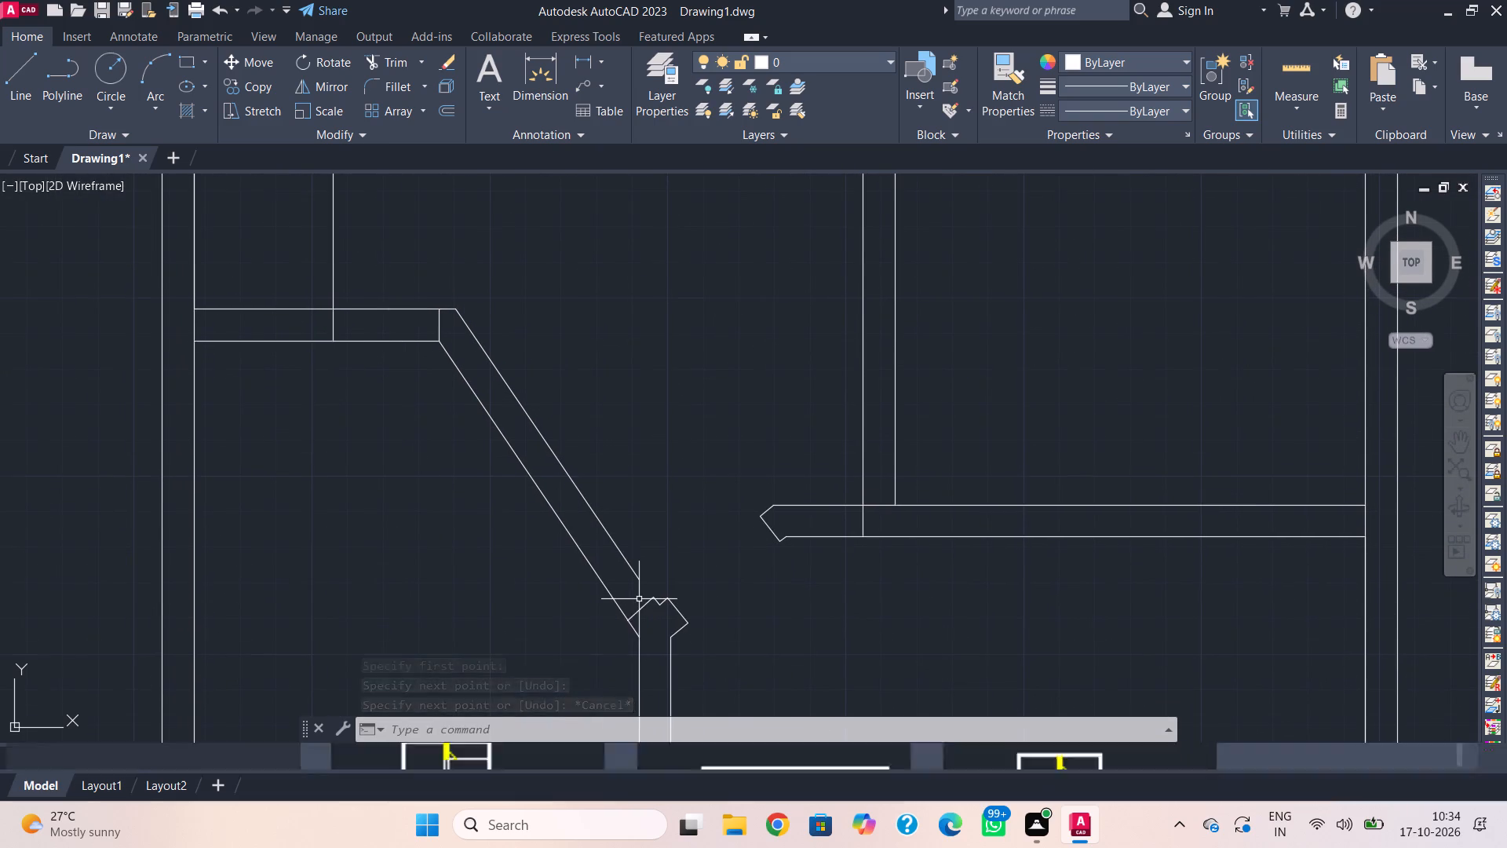
text(l)
key(space)
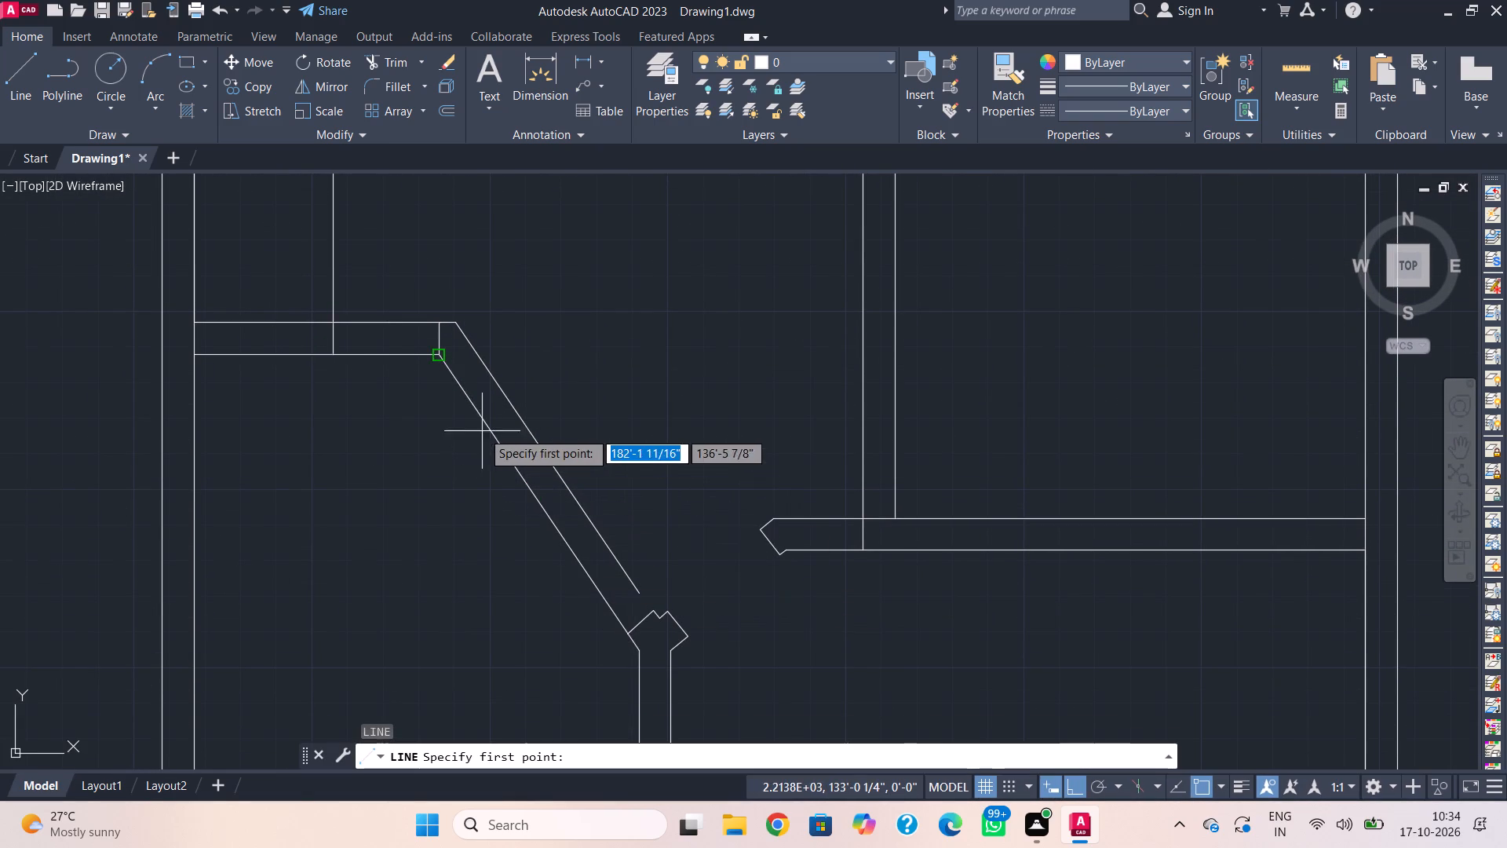
click(446, 369)
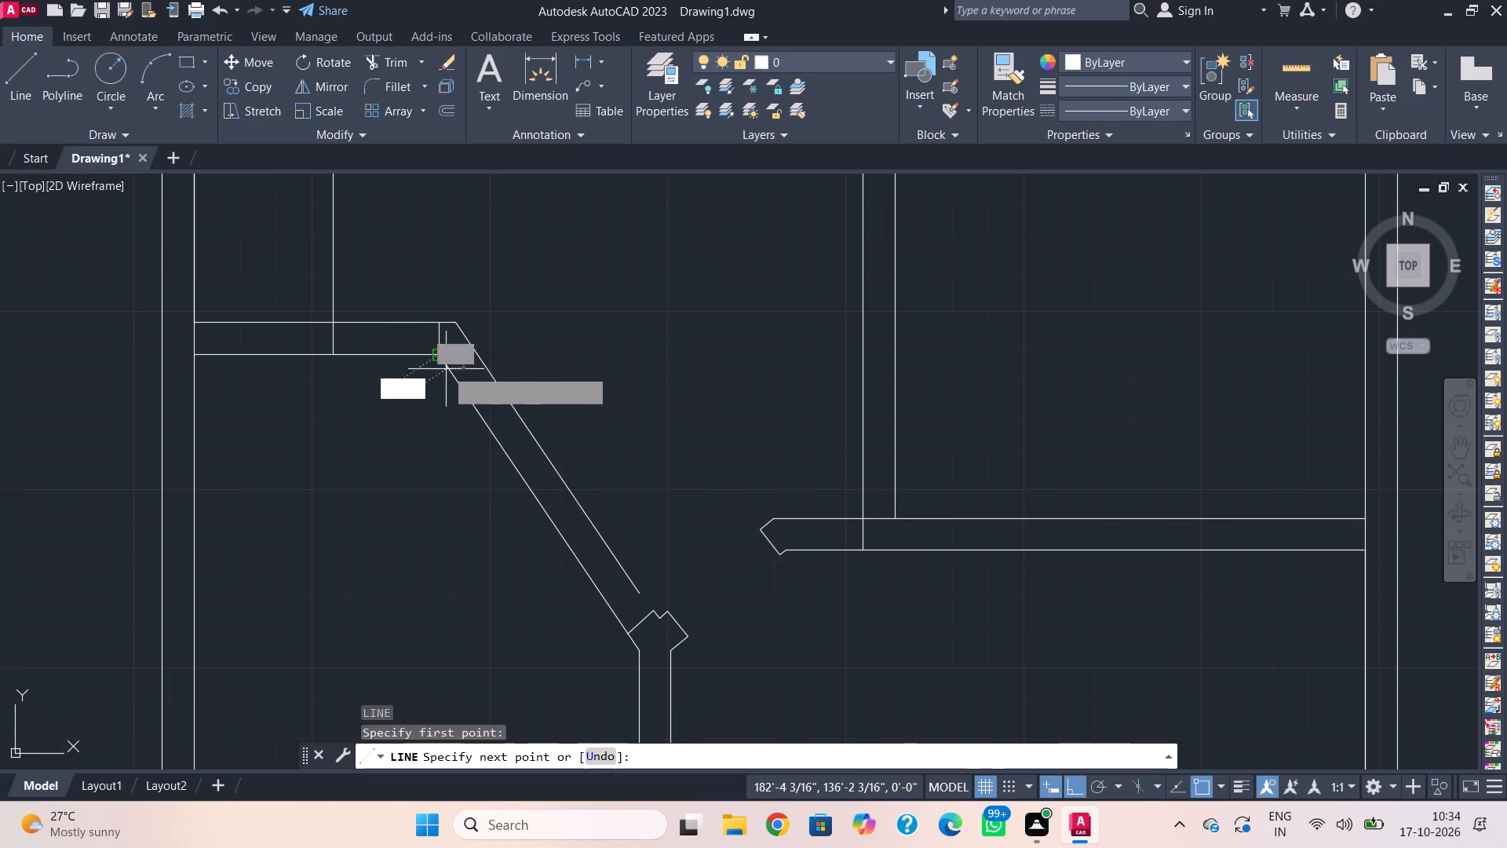
key(F8)
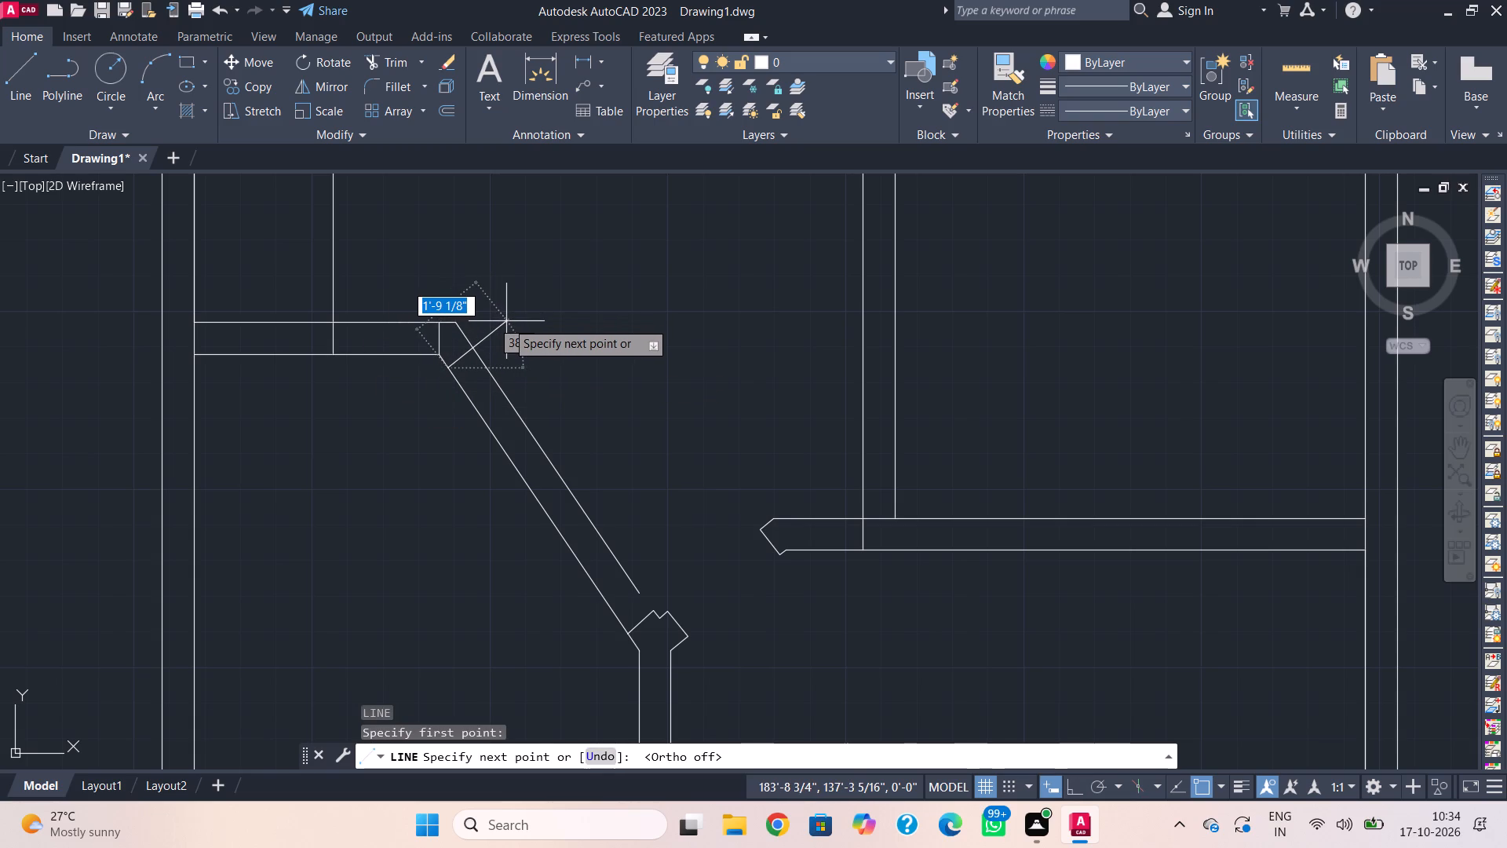
click(506, 323)
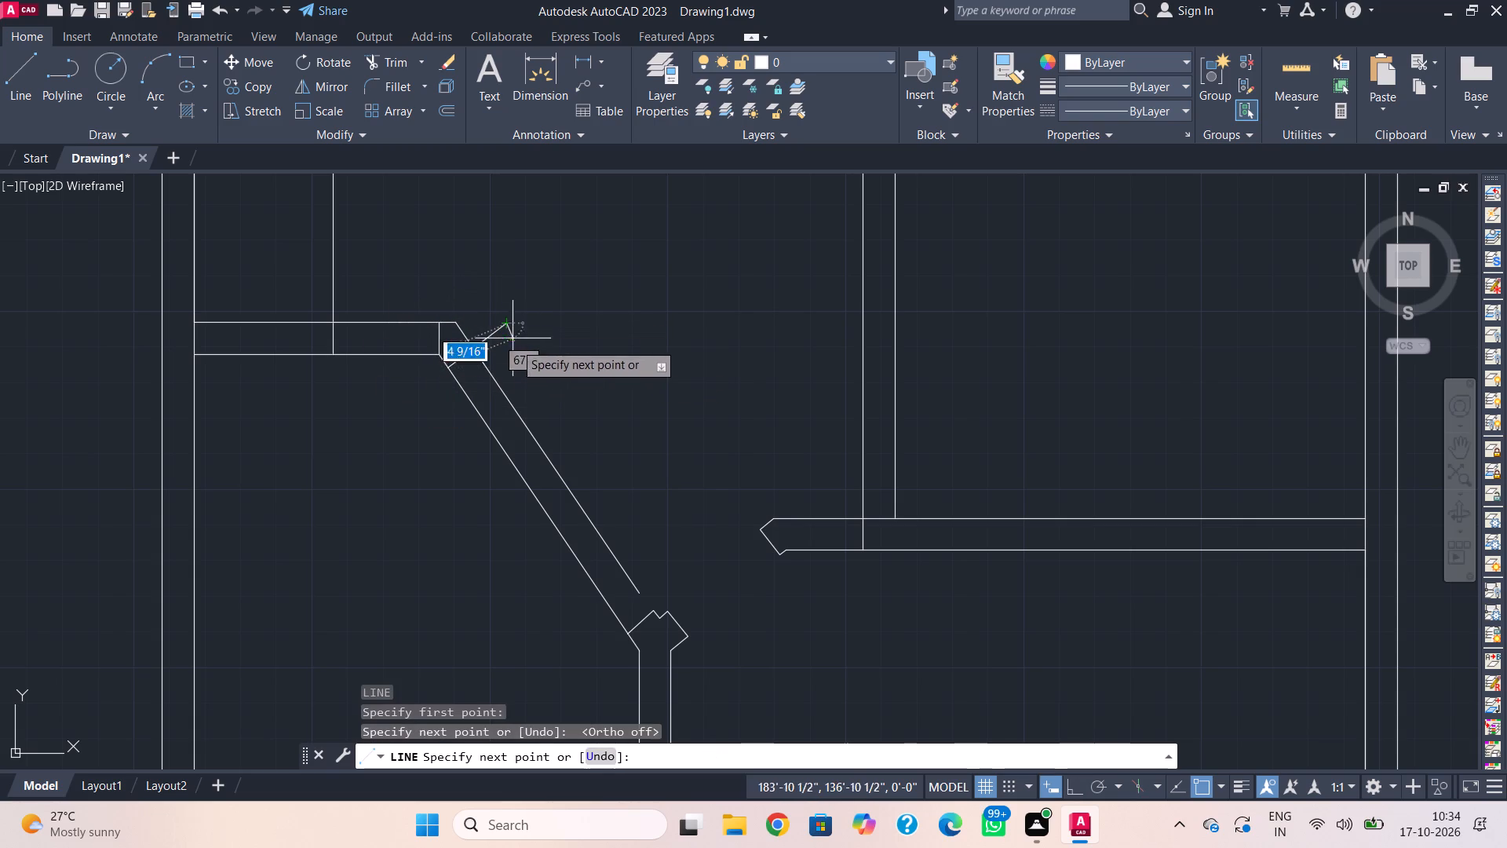
key(Escape)
Trim both lines of the long diagonal wall between its two cross lines, plus the upper cross line's projecting tail.
key(t)
text(r)
key(space)
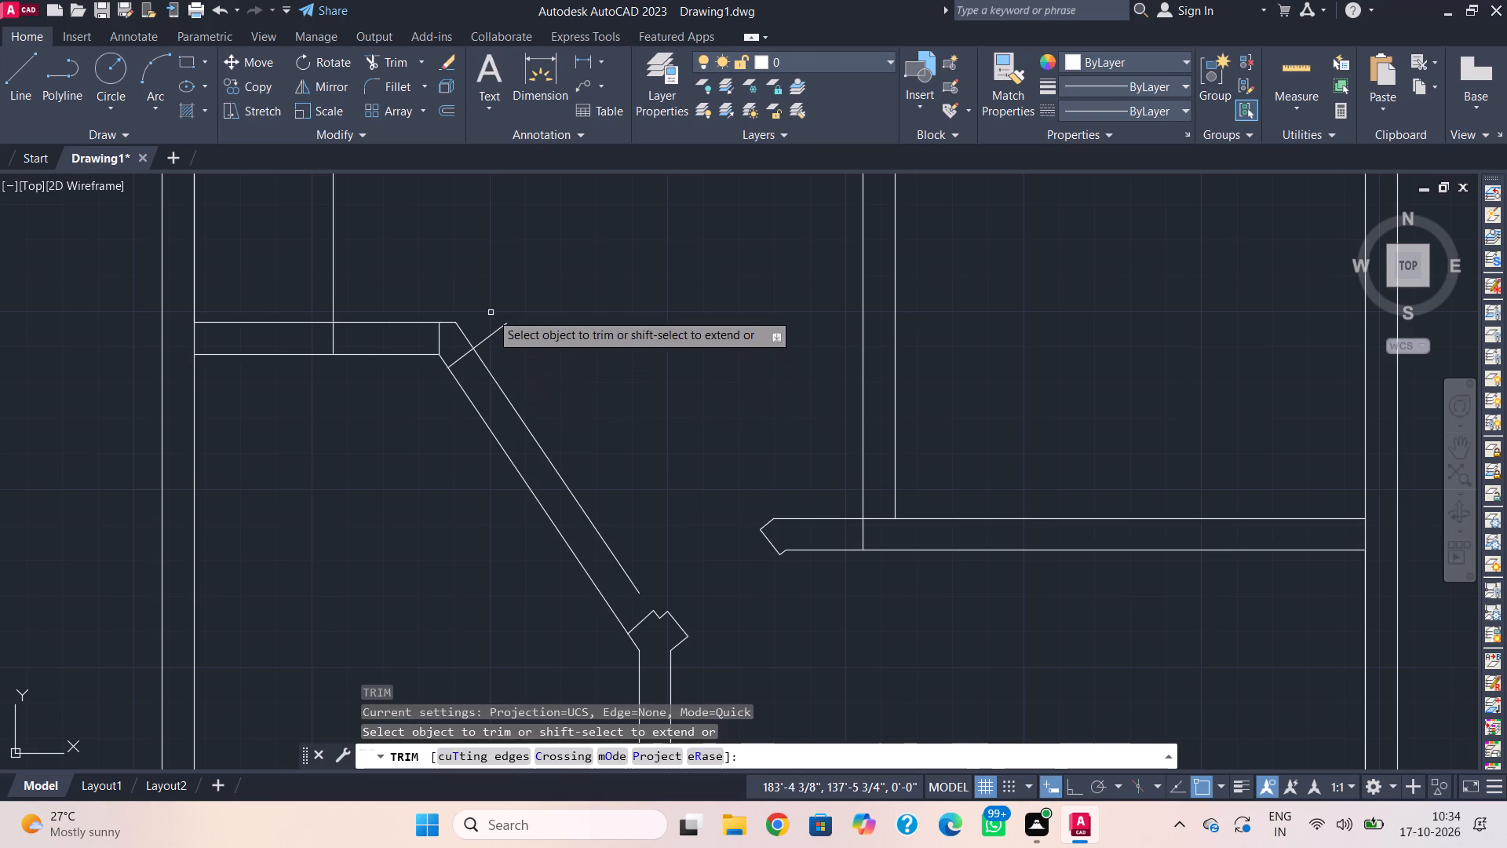
drag(491, 313, 447, 470)
scroll(545, 484, down, 1)
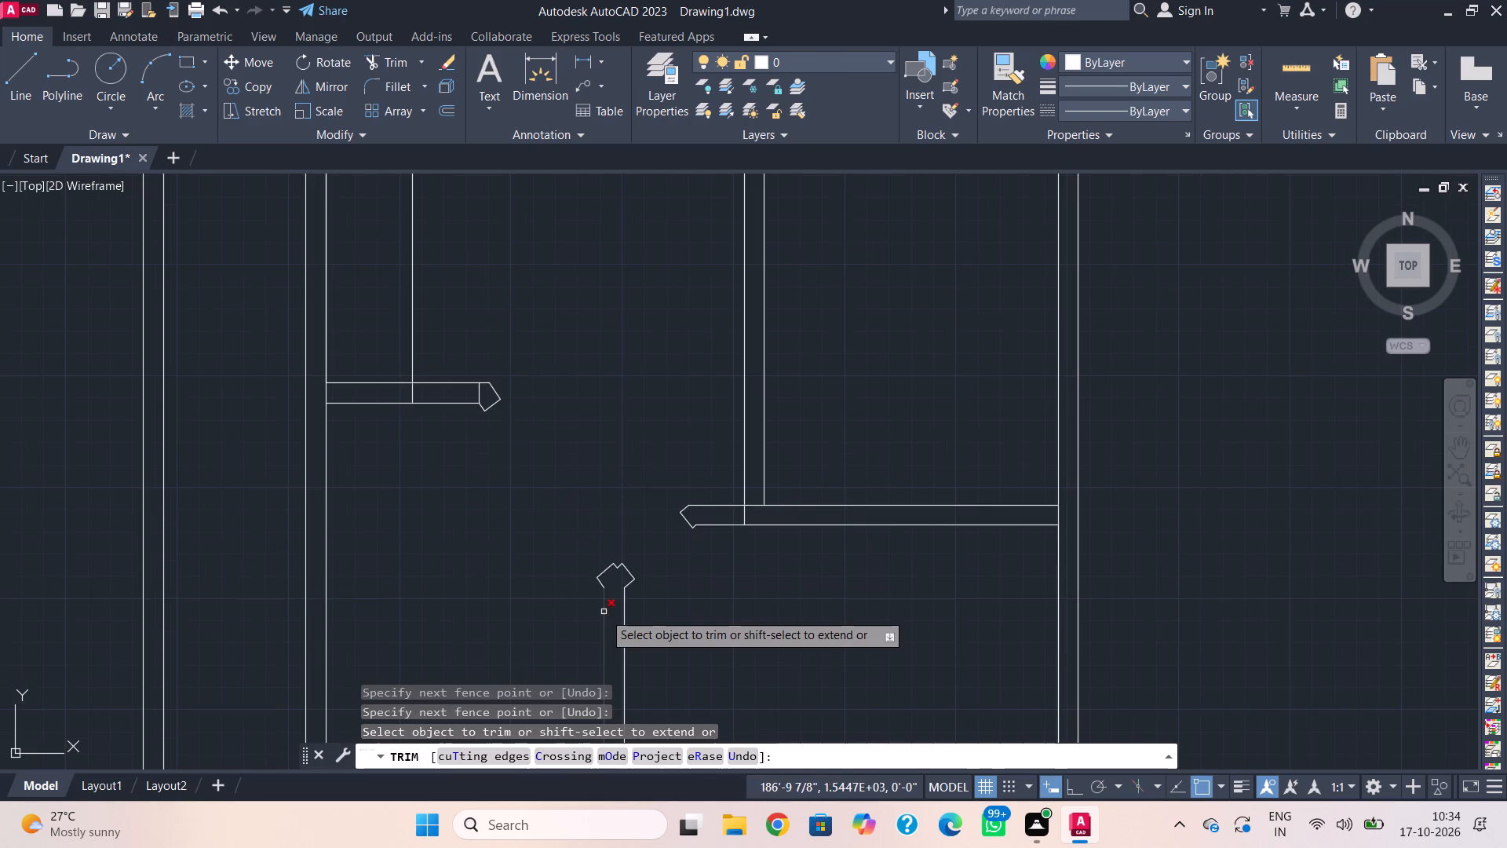
middle_drag(604, 612, 619, 462)
key(Escape)
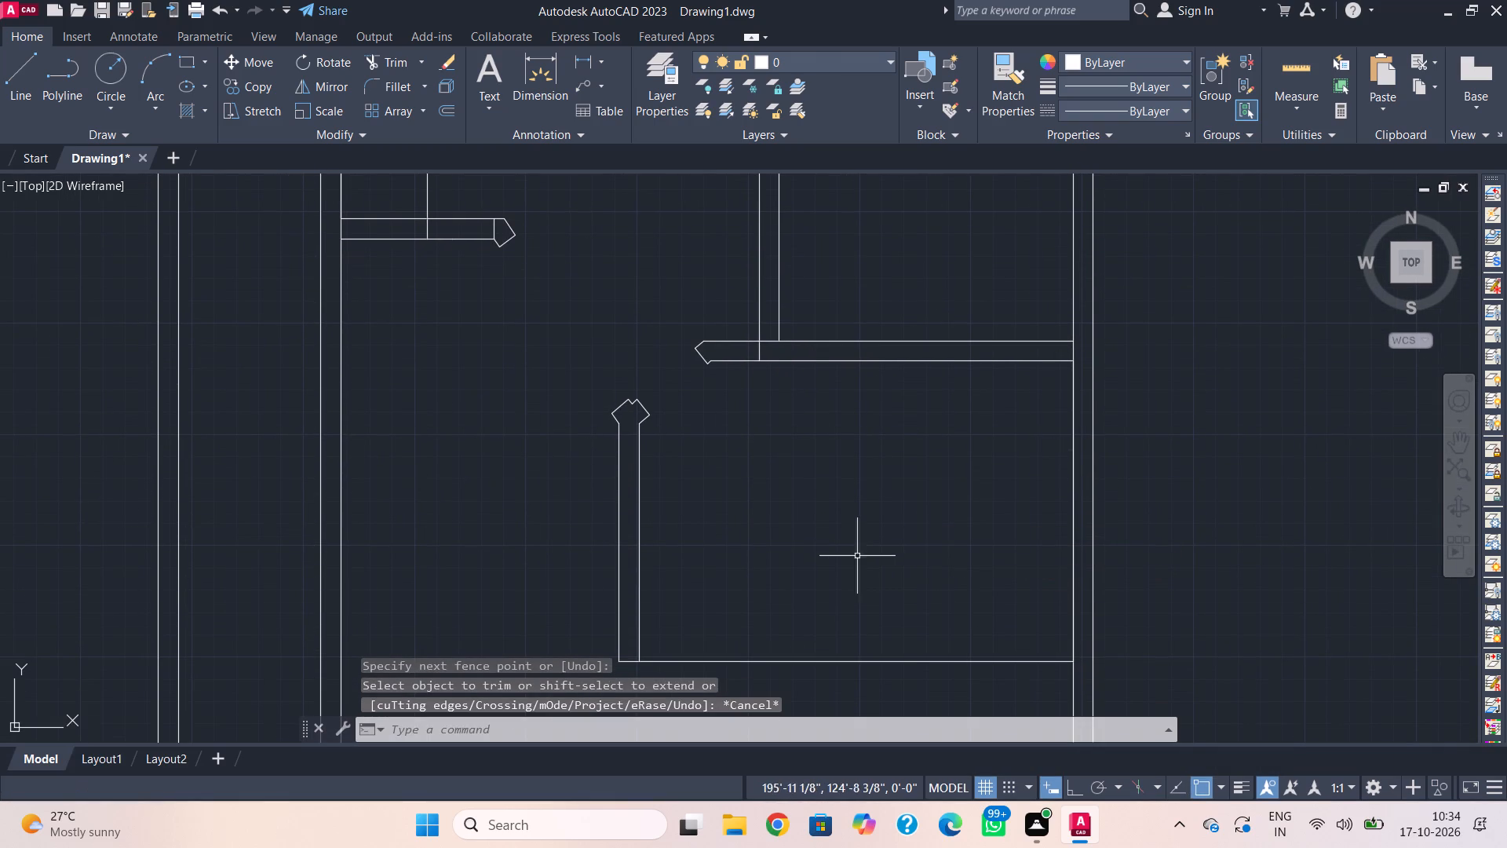
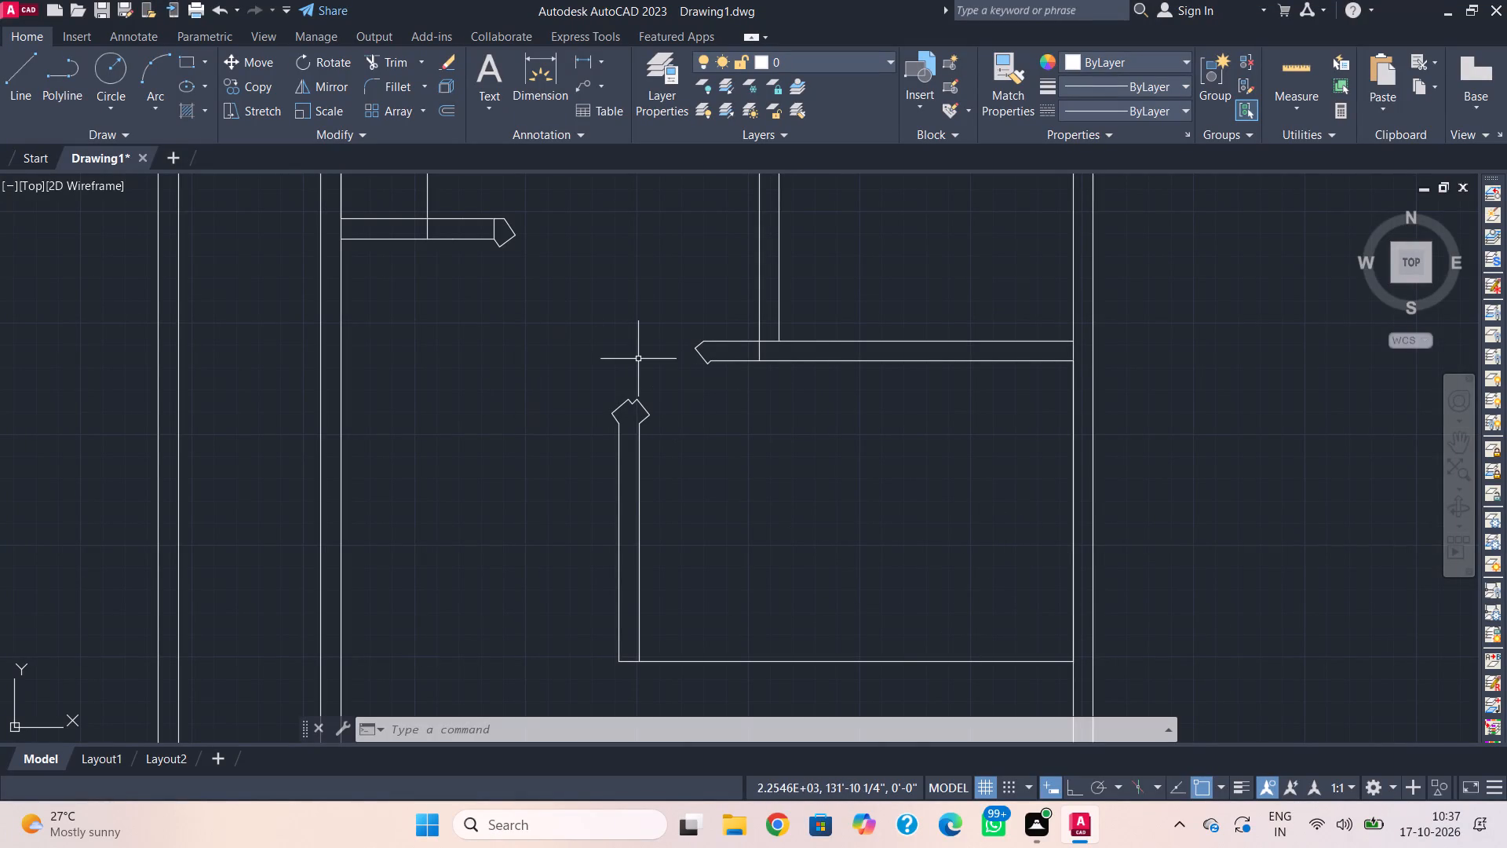
Erase the short vertical line just inside the angled end of the upper-left horizontal wall.
middle_drag(518, 269, 520, 331)
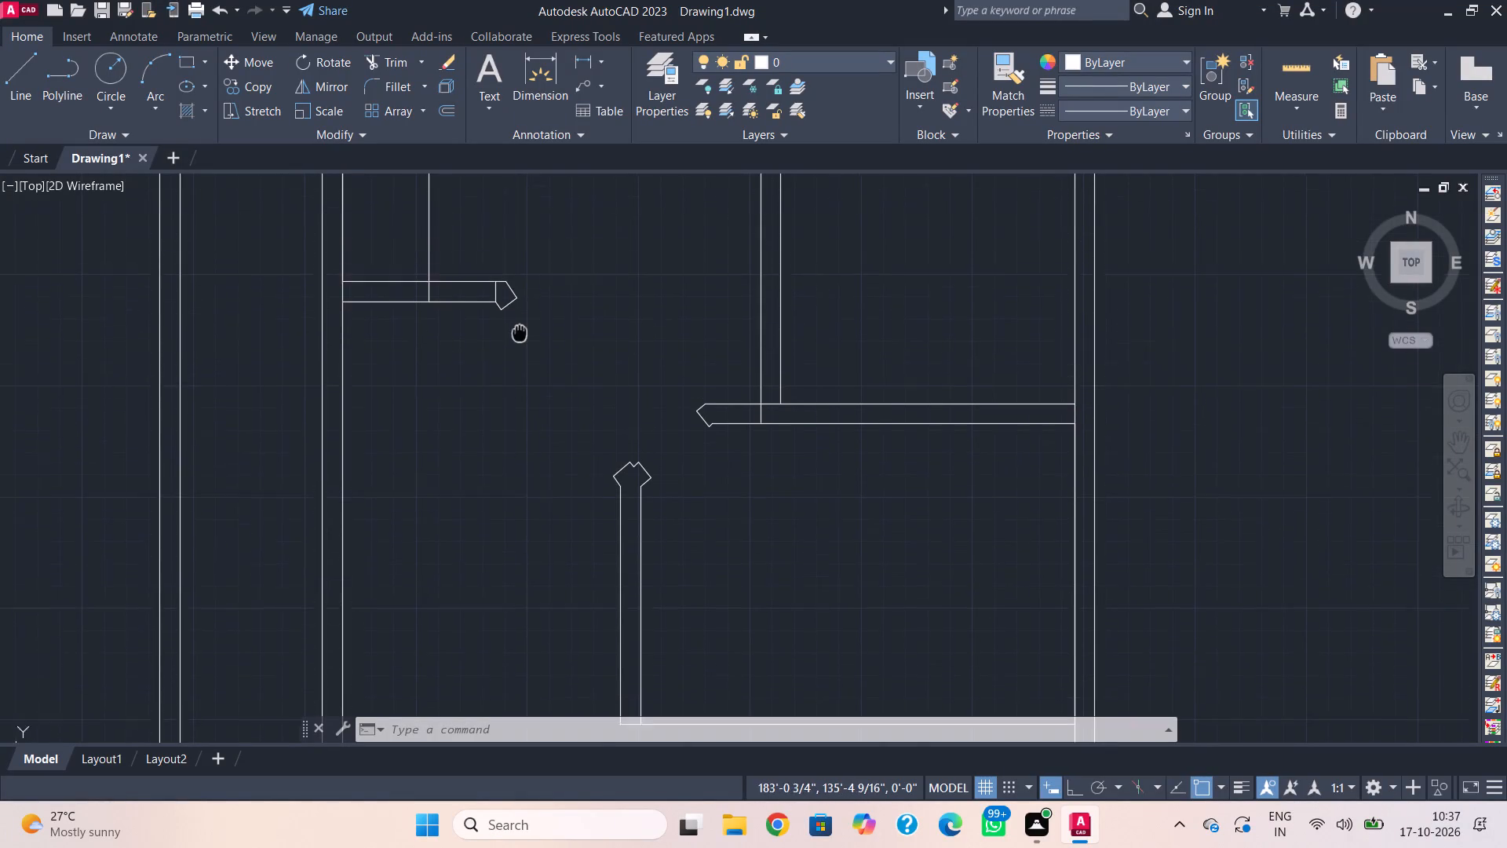
middle_drag(520, 331, 514, 355)
click(489, 313)
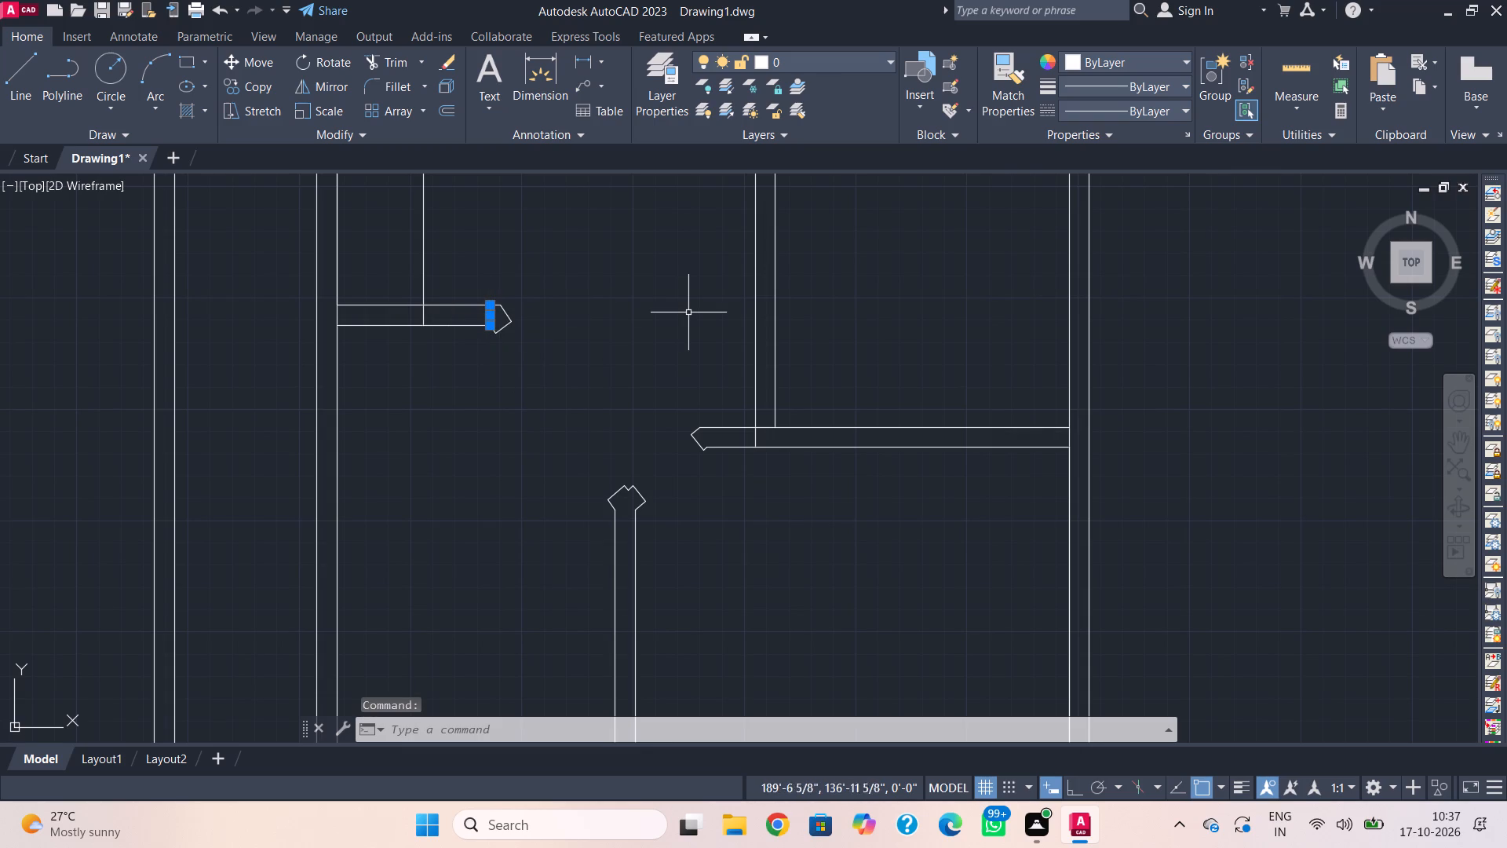
key(Delete)
Draw a diagonal line across the opening from the vertical wall head's left corner to the bottom corner of the upper-left wall's angled end.
text(l)
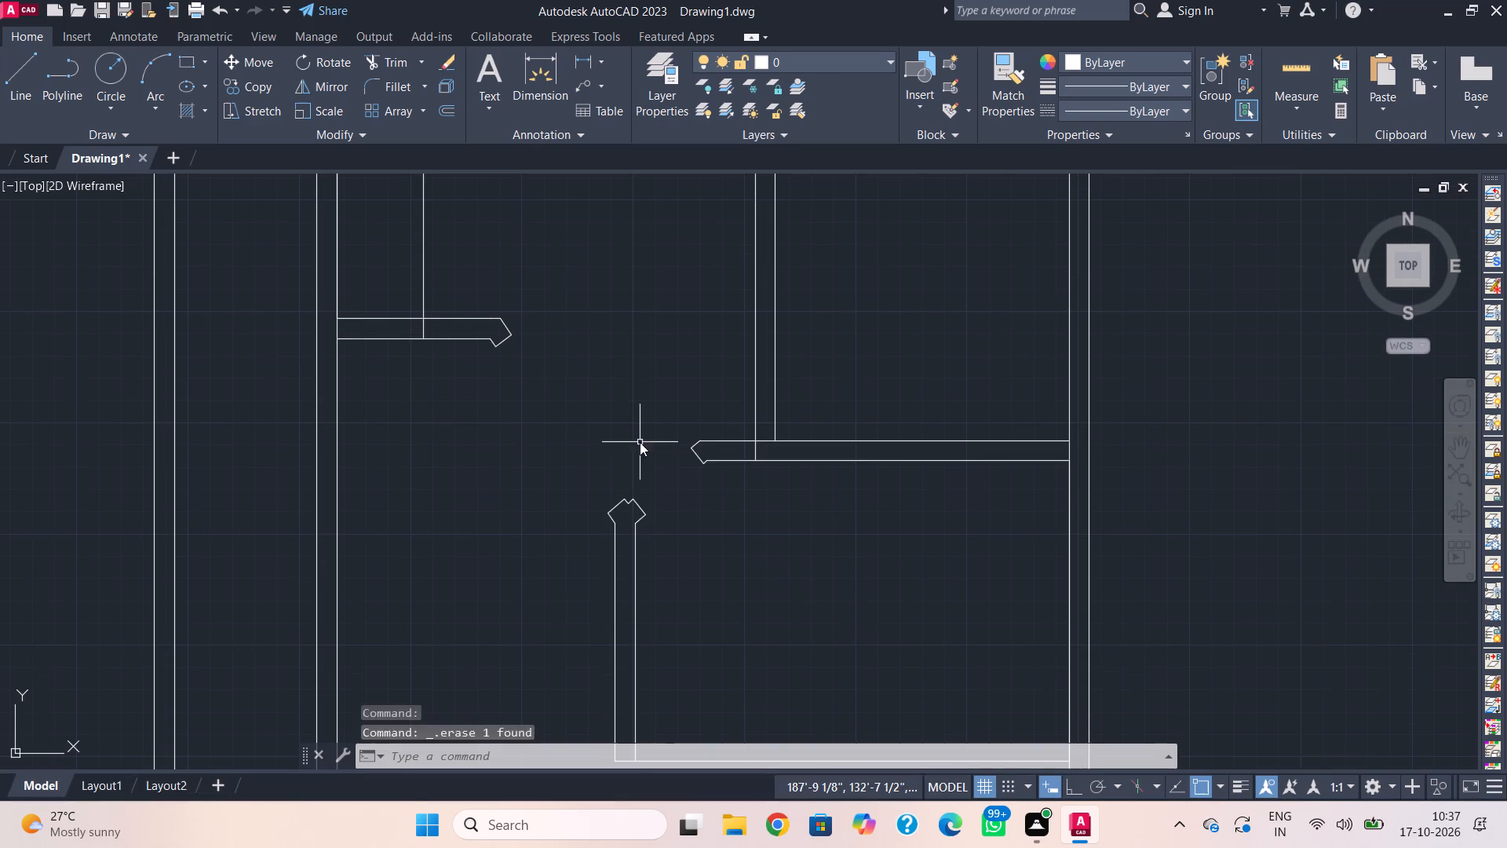
key(space)
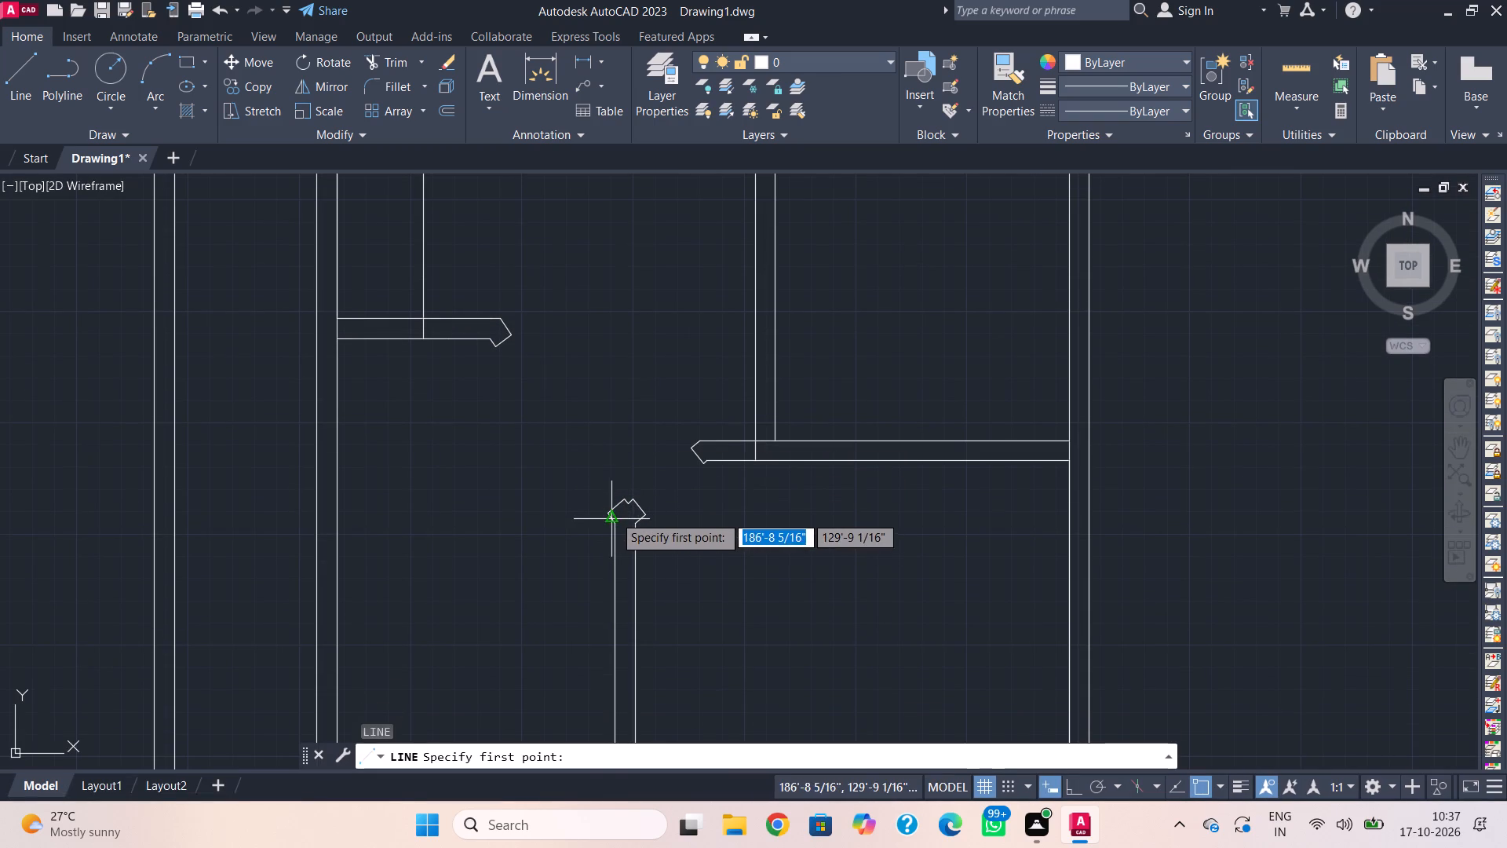
click(608, 511)
click(499, 349)
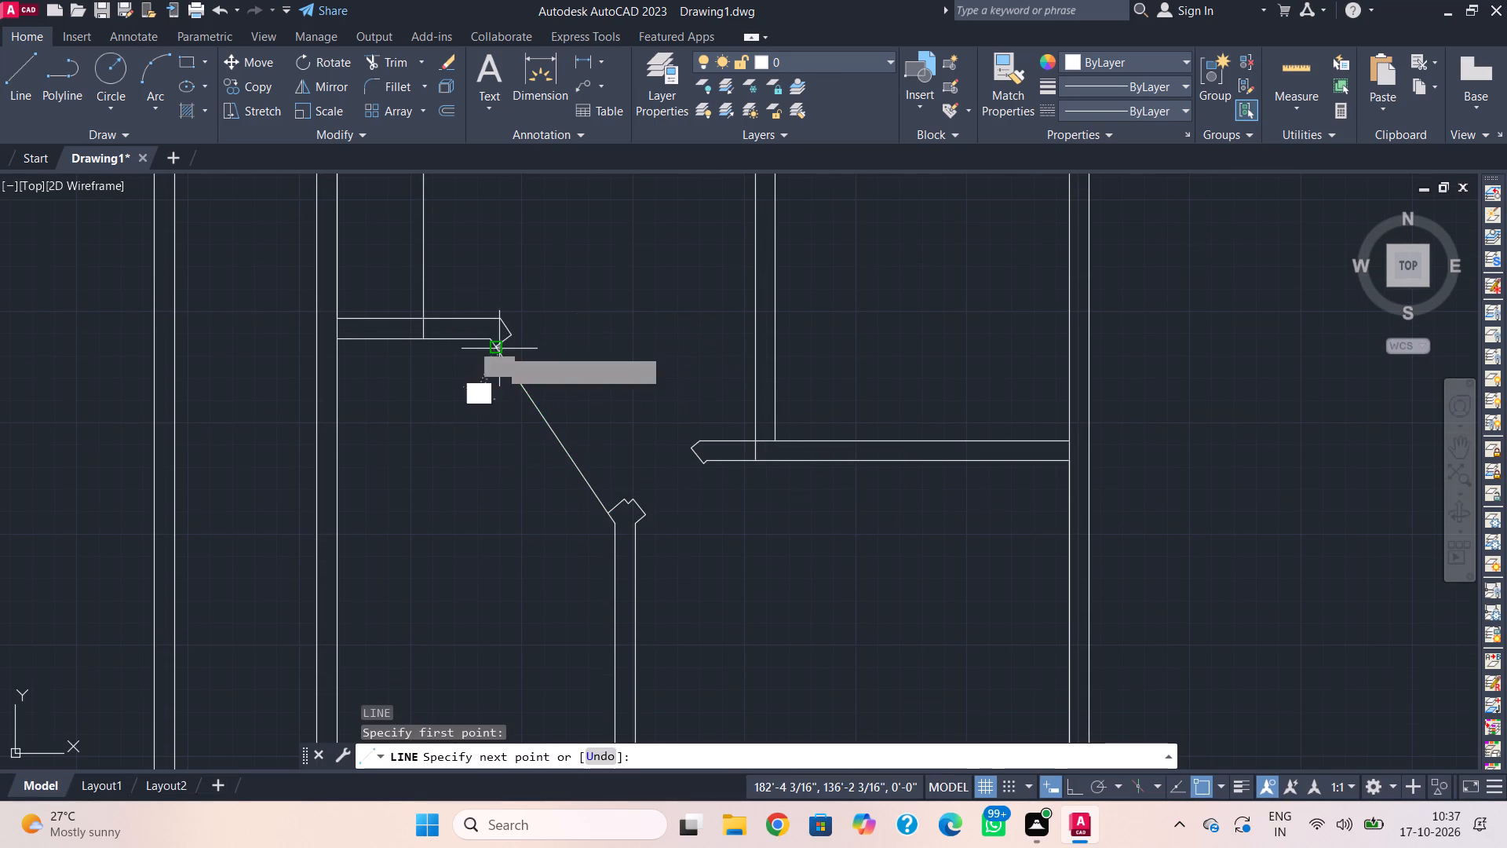
key(Escape)
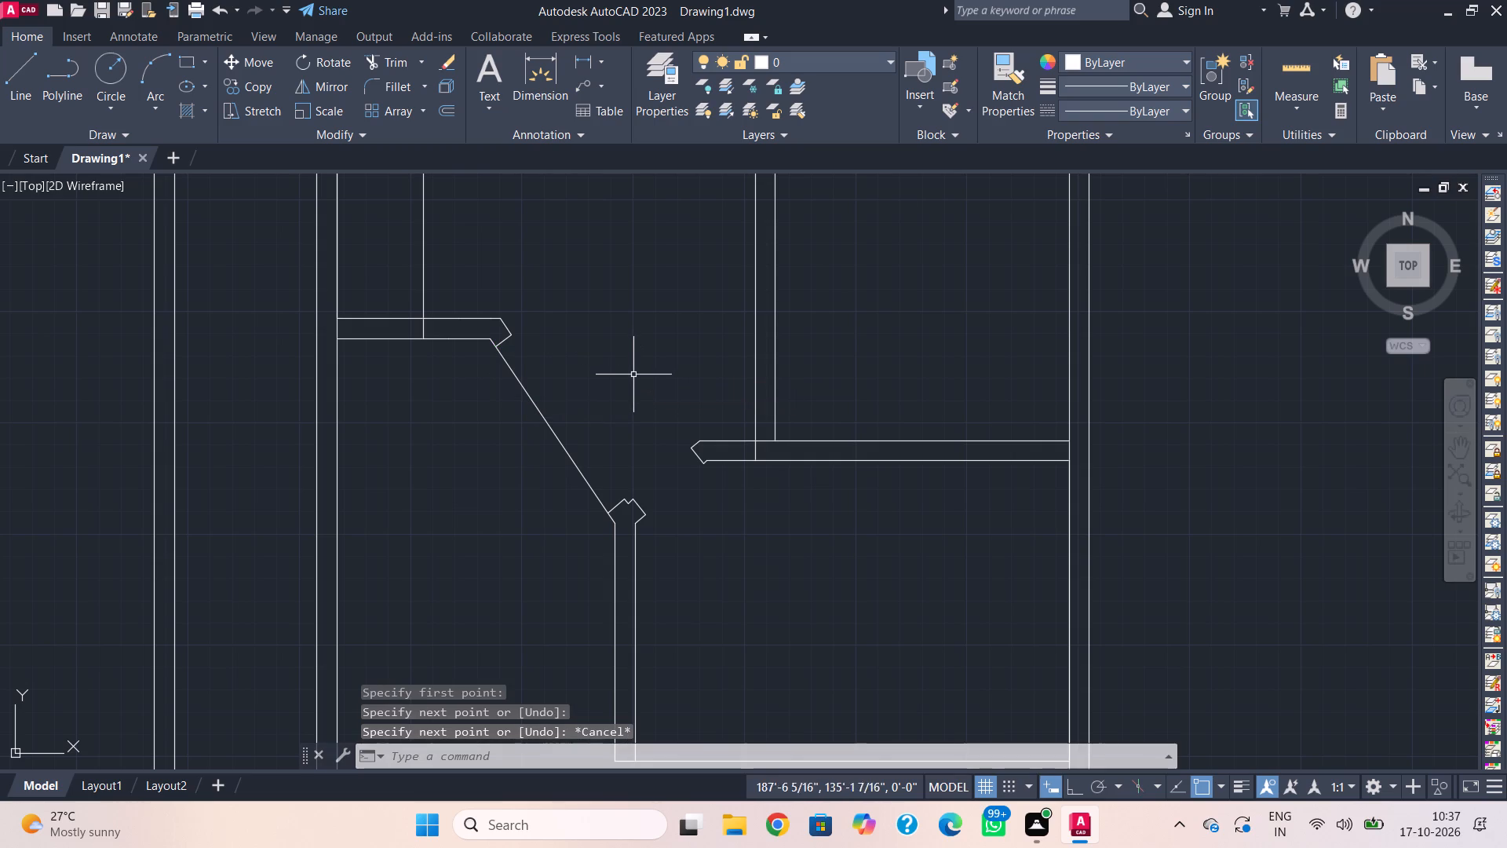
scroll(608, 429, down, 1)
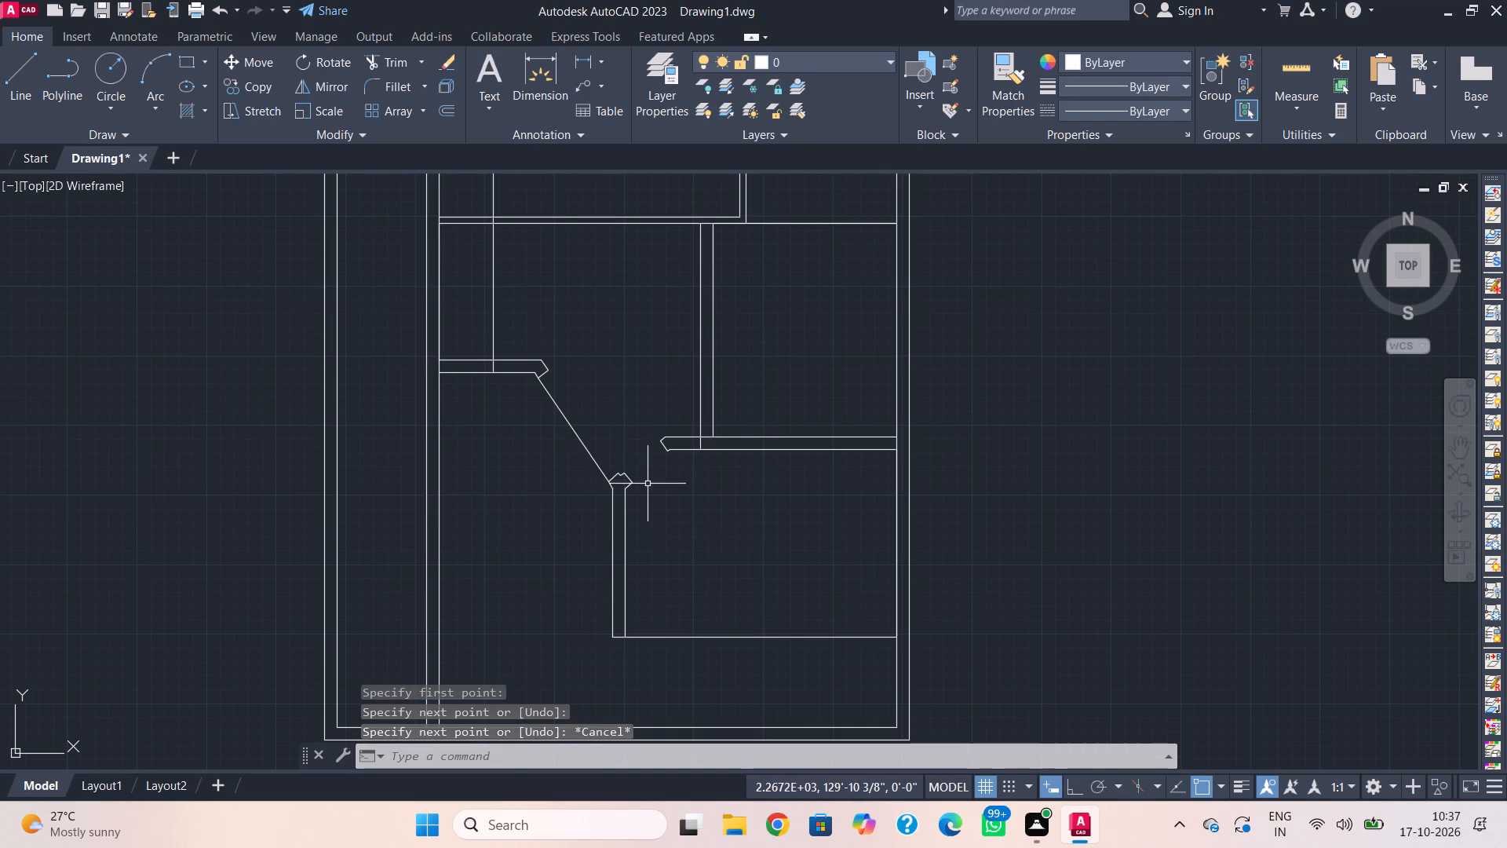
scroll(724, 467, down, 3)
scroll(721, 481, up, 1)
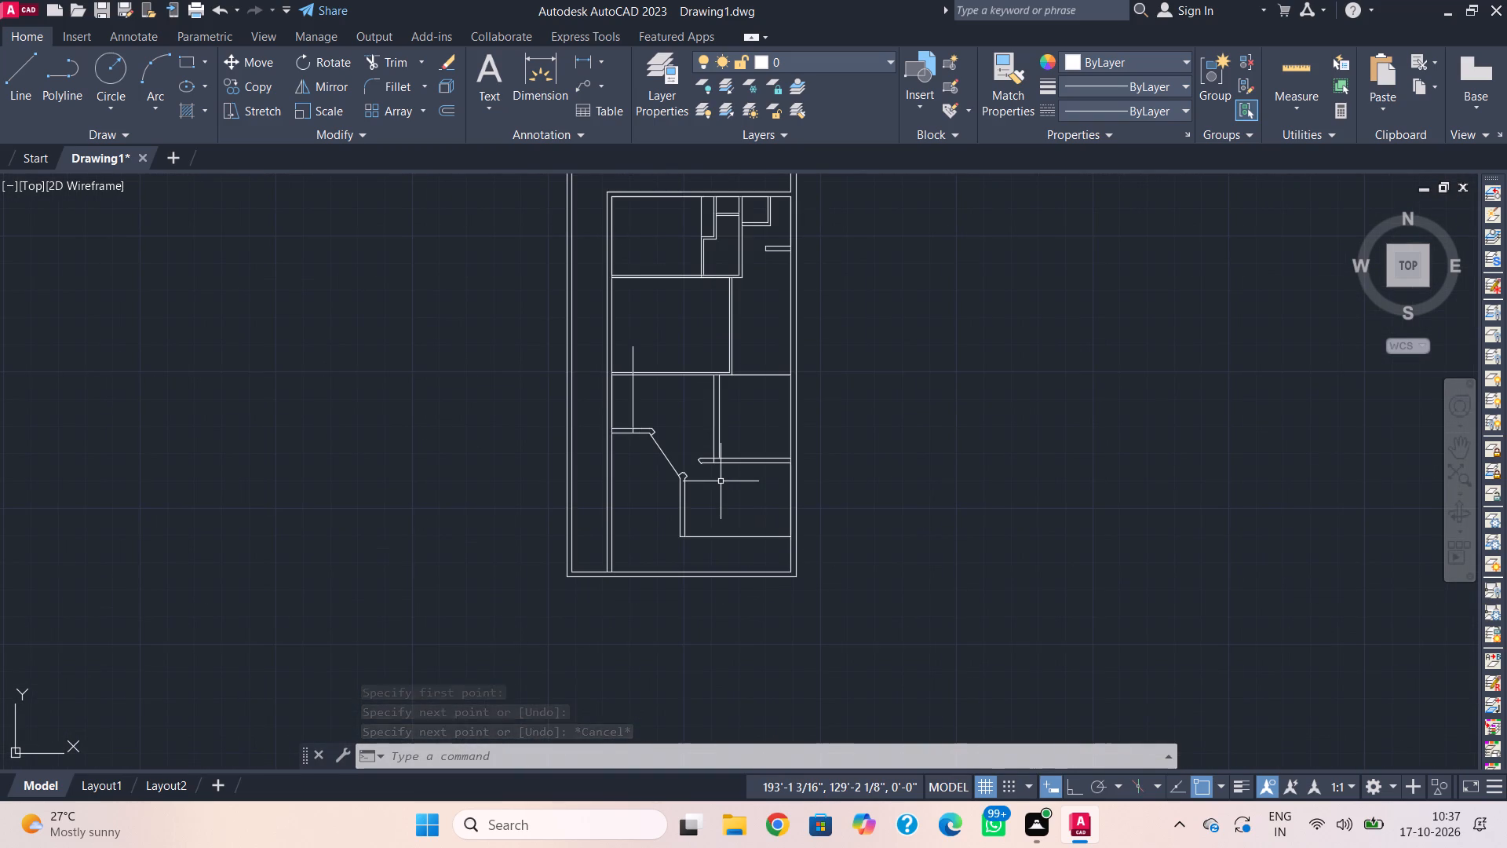
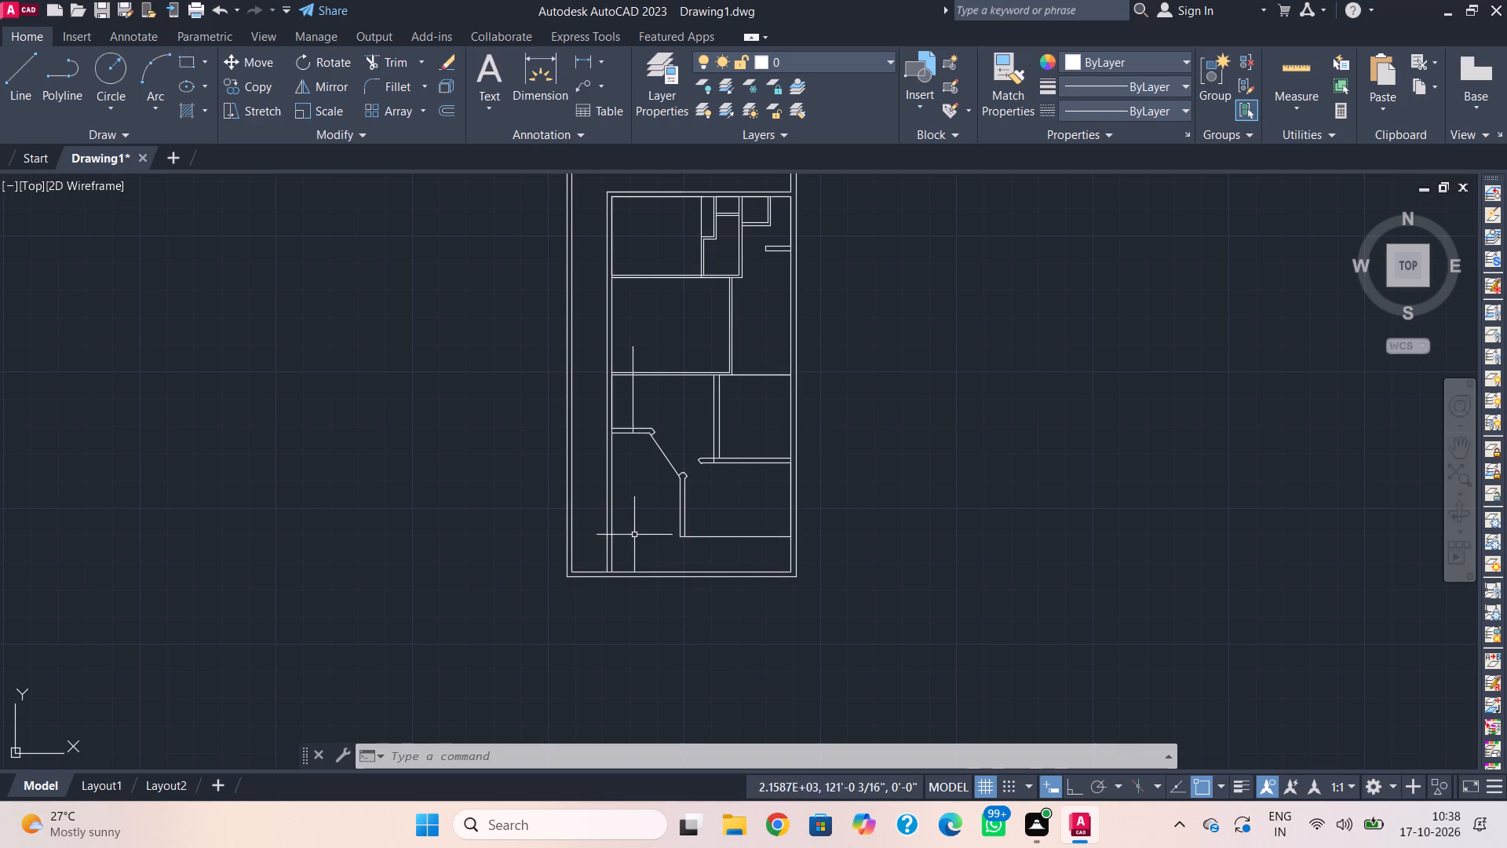
Extend both lines of the upper-left horizontal wall to the outer line of the inner left vertical wall.
key(e)
key(x)
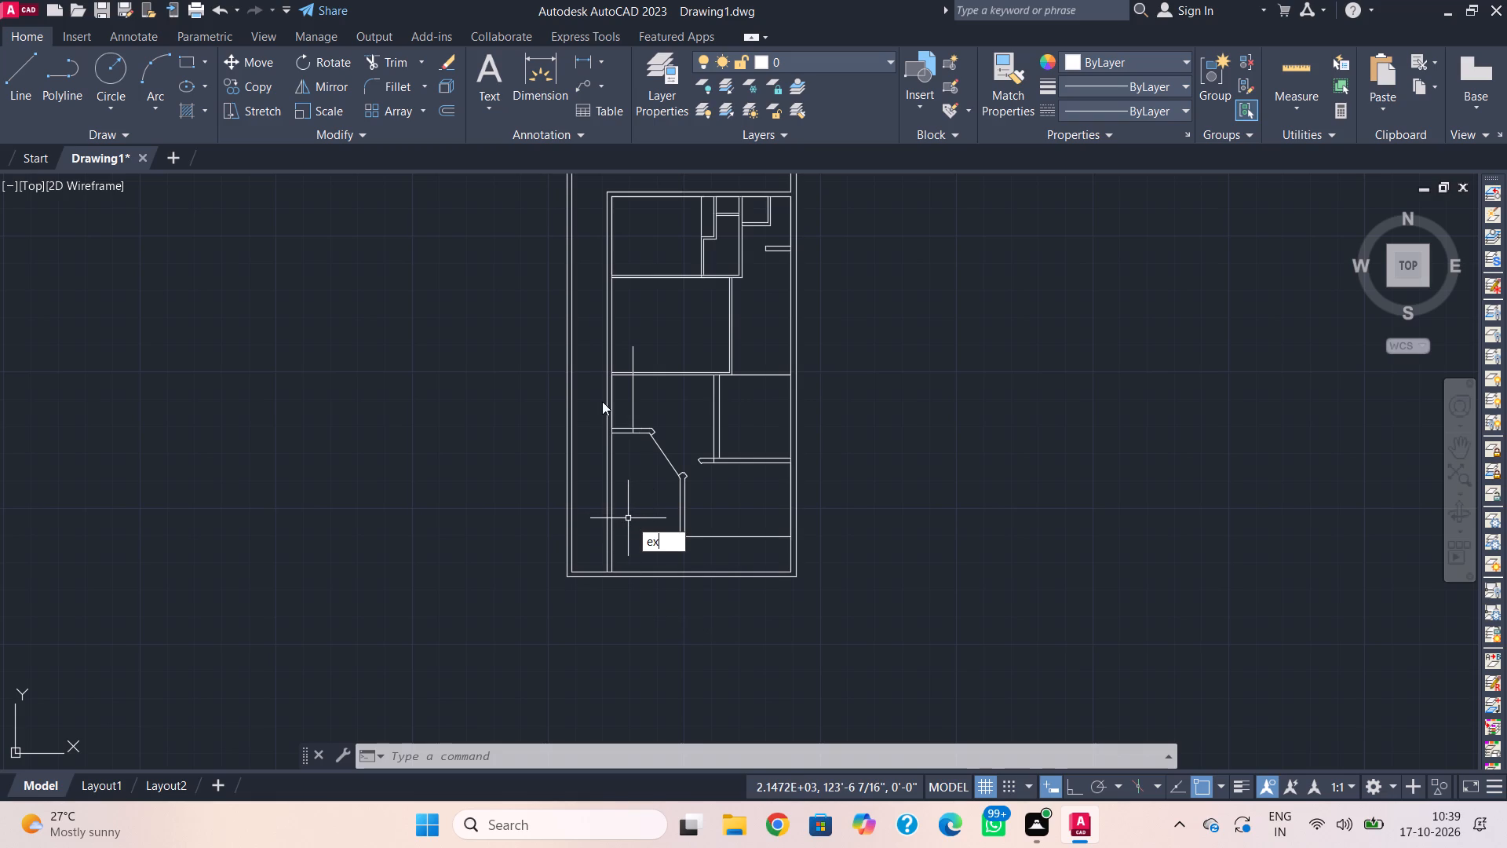
click(689, 558)
scroll(602, 433, up, 3)
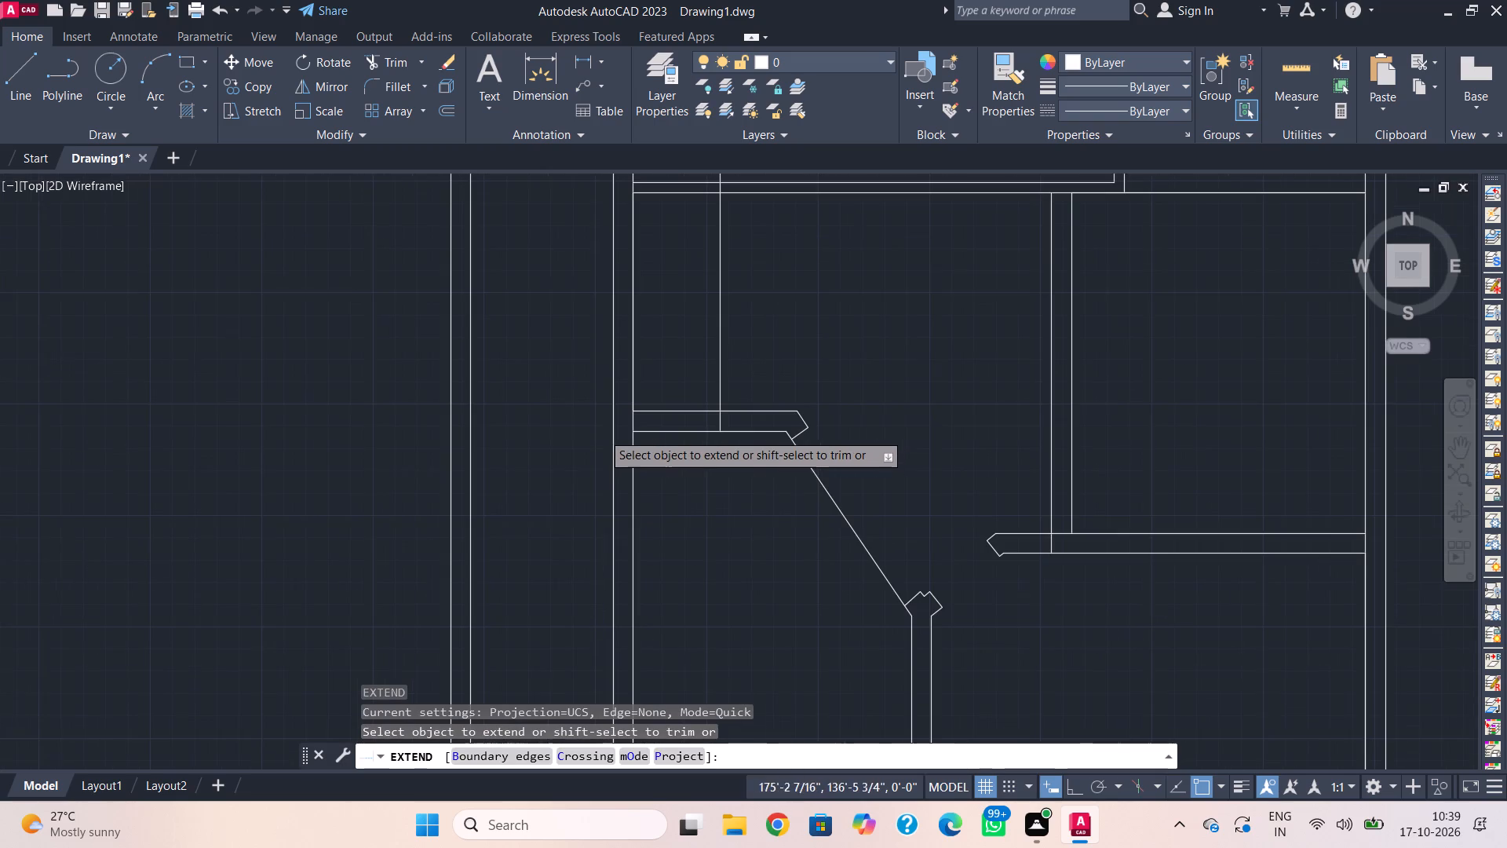
click(640, 433)
click(639, 413)
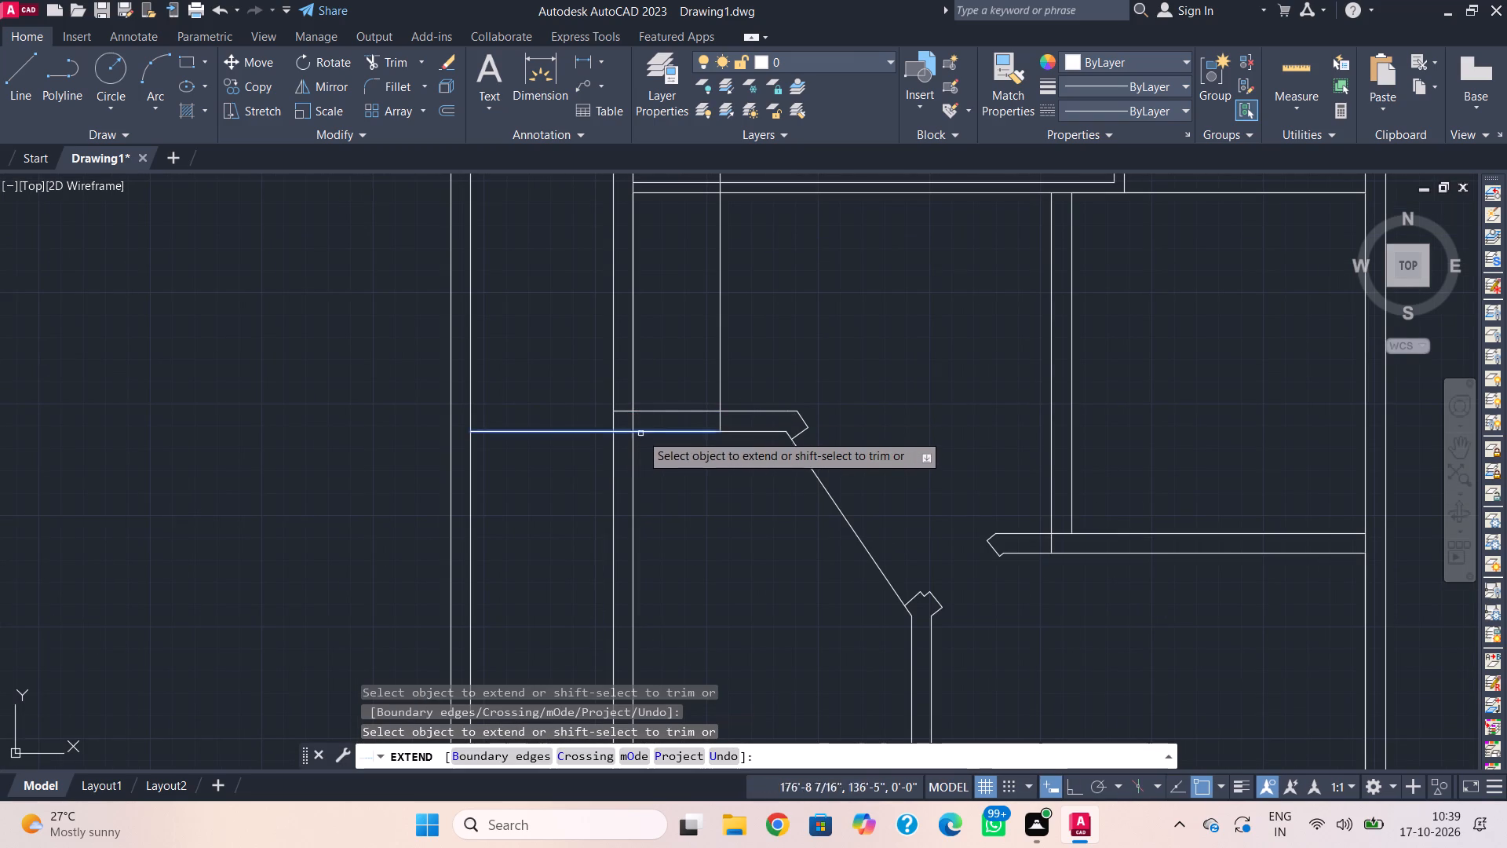
key(Escape)
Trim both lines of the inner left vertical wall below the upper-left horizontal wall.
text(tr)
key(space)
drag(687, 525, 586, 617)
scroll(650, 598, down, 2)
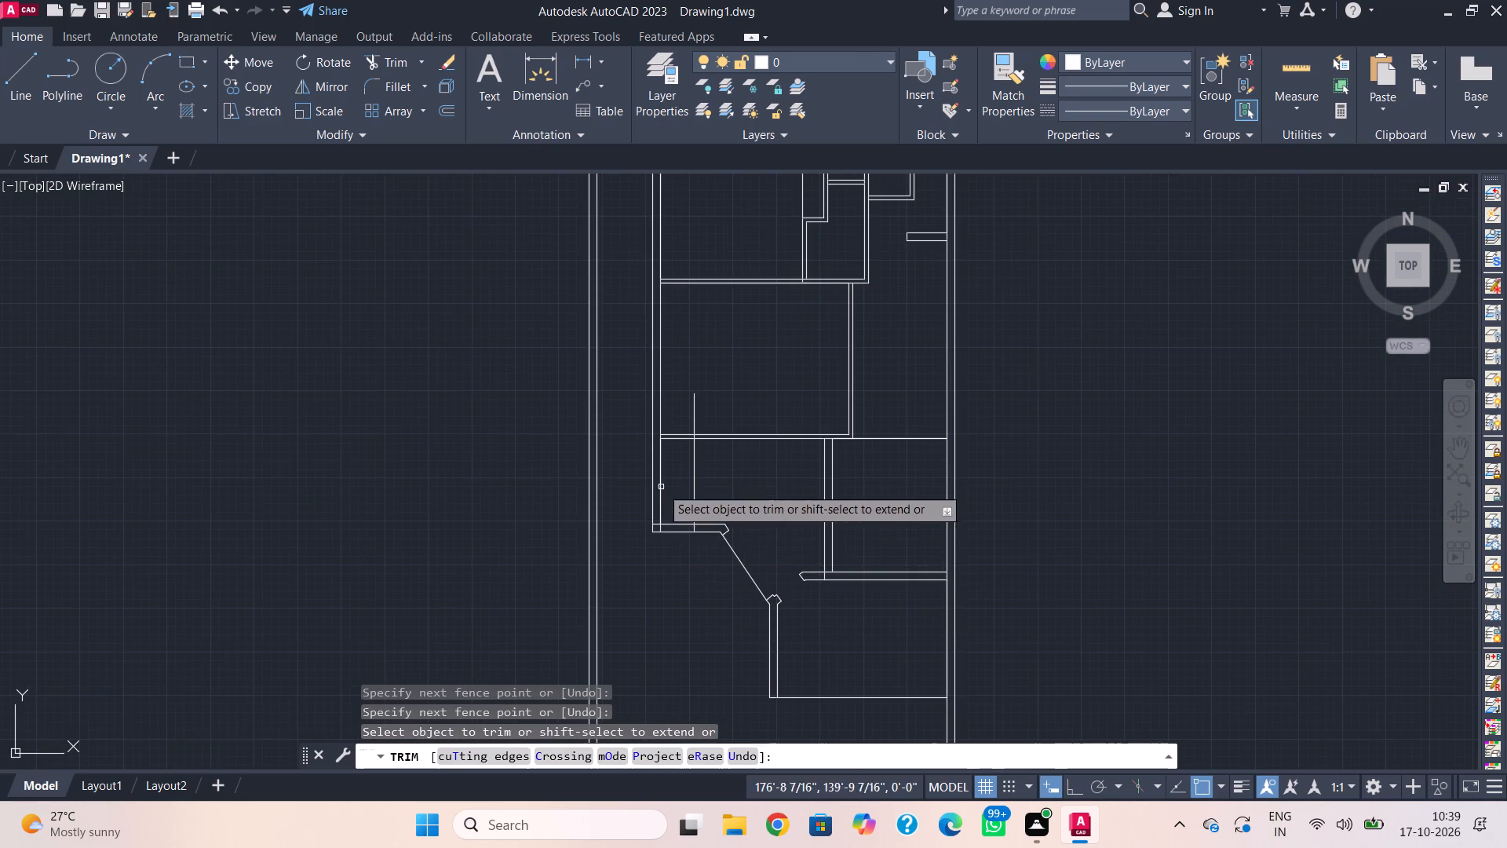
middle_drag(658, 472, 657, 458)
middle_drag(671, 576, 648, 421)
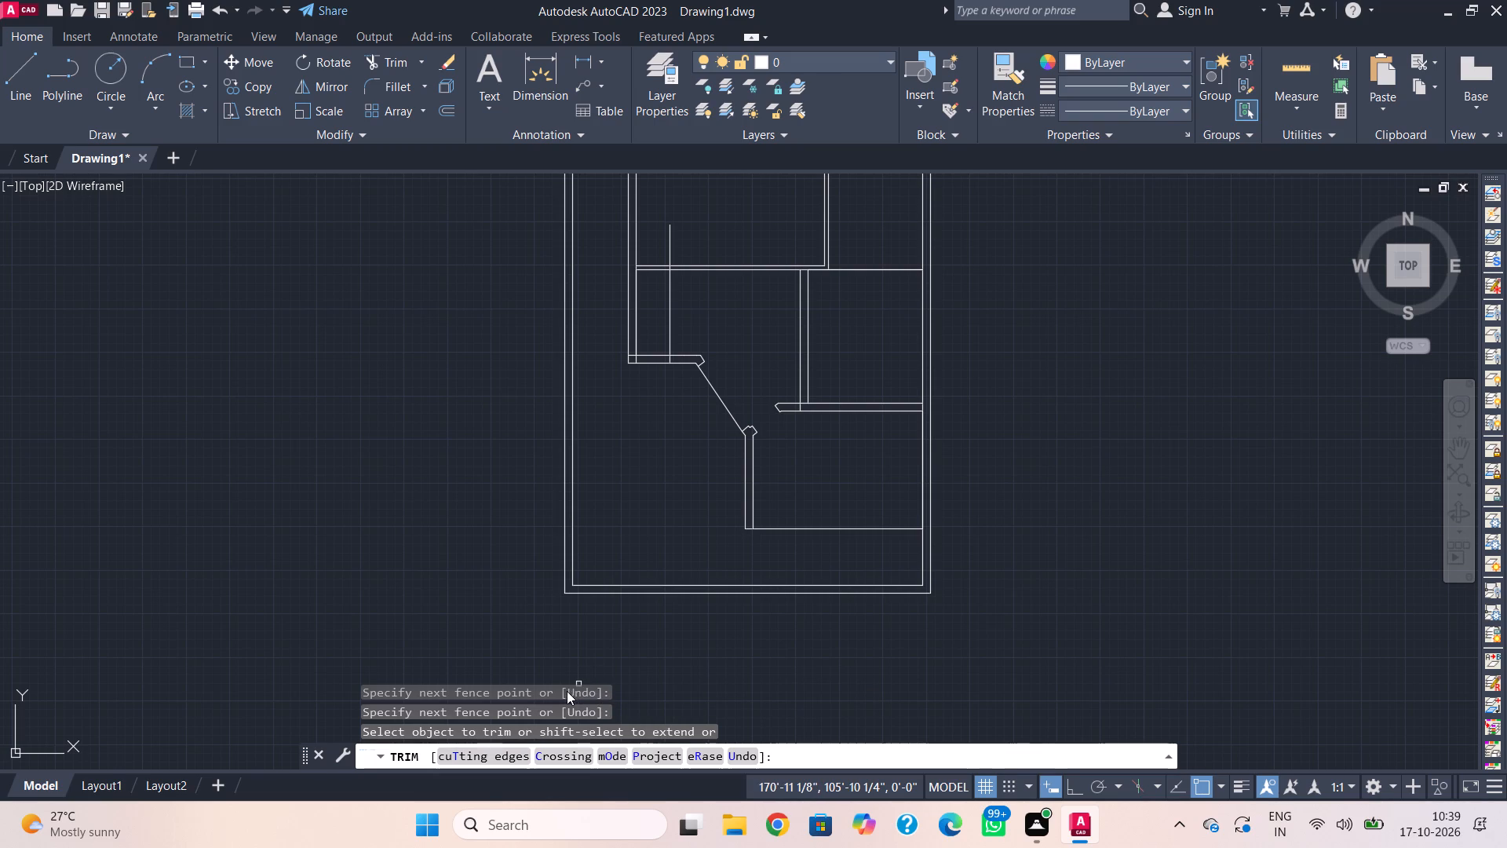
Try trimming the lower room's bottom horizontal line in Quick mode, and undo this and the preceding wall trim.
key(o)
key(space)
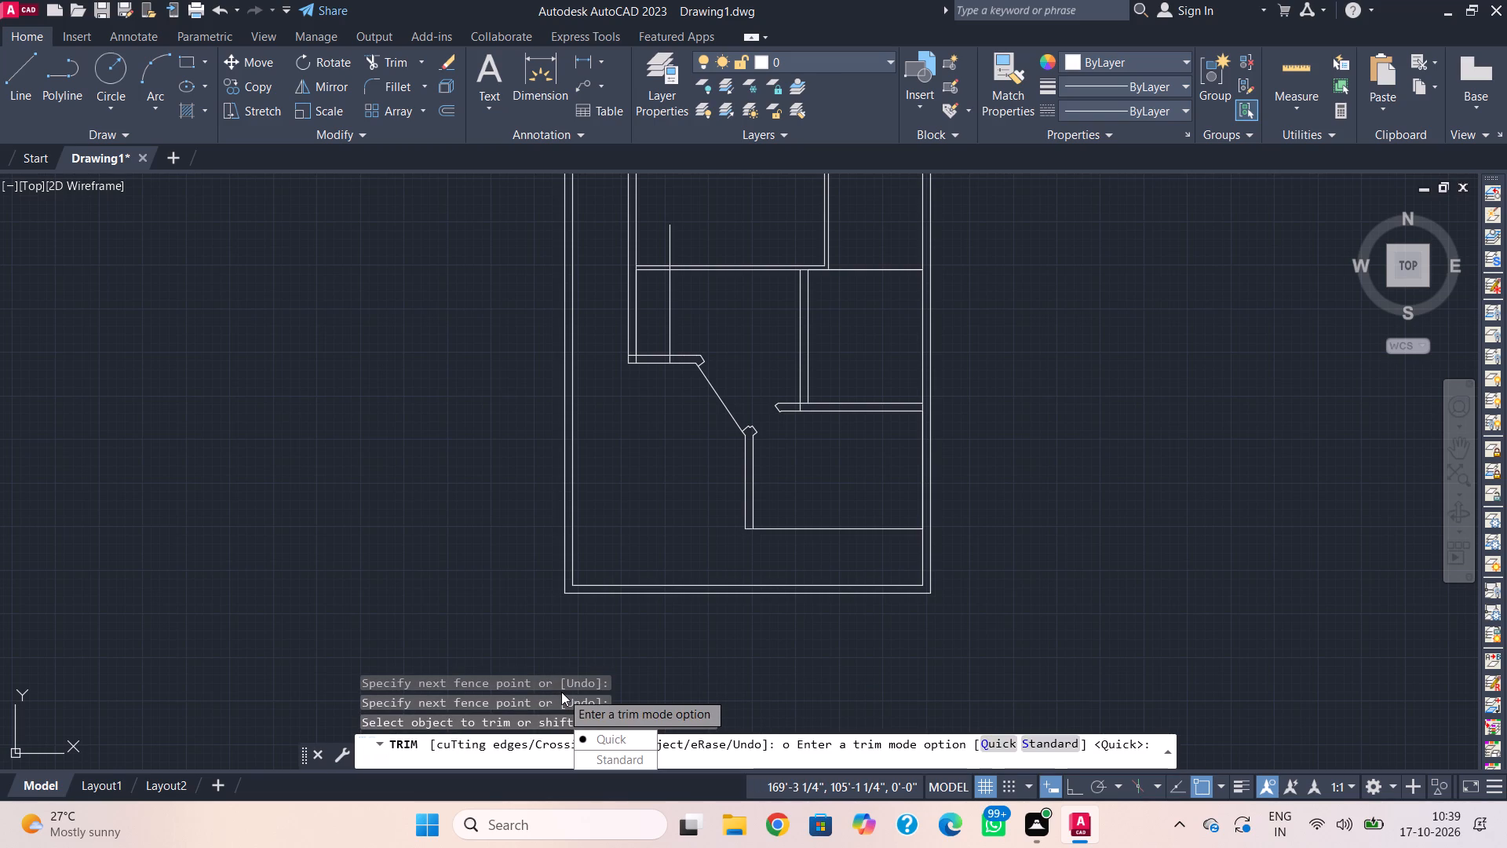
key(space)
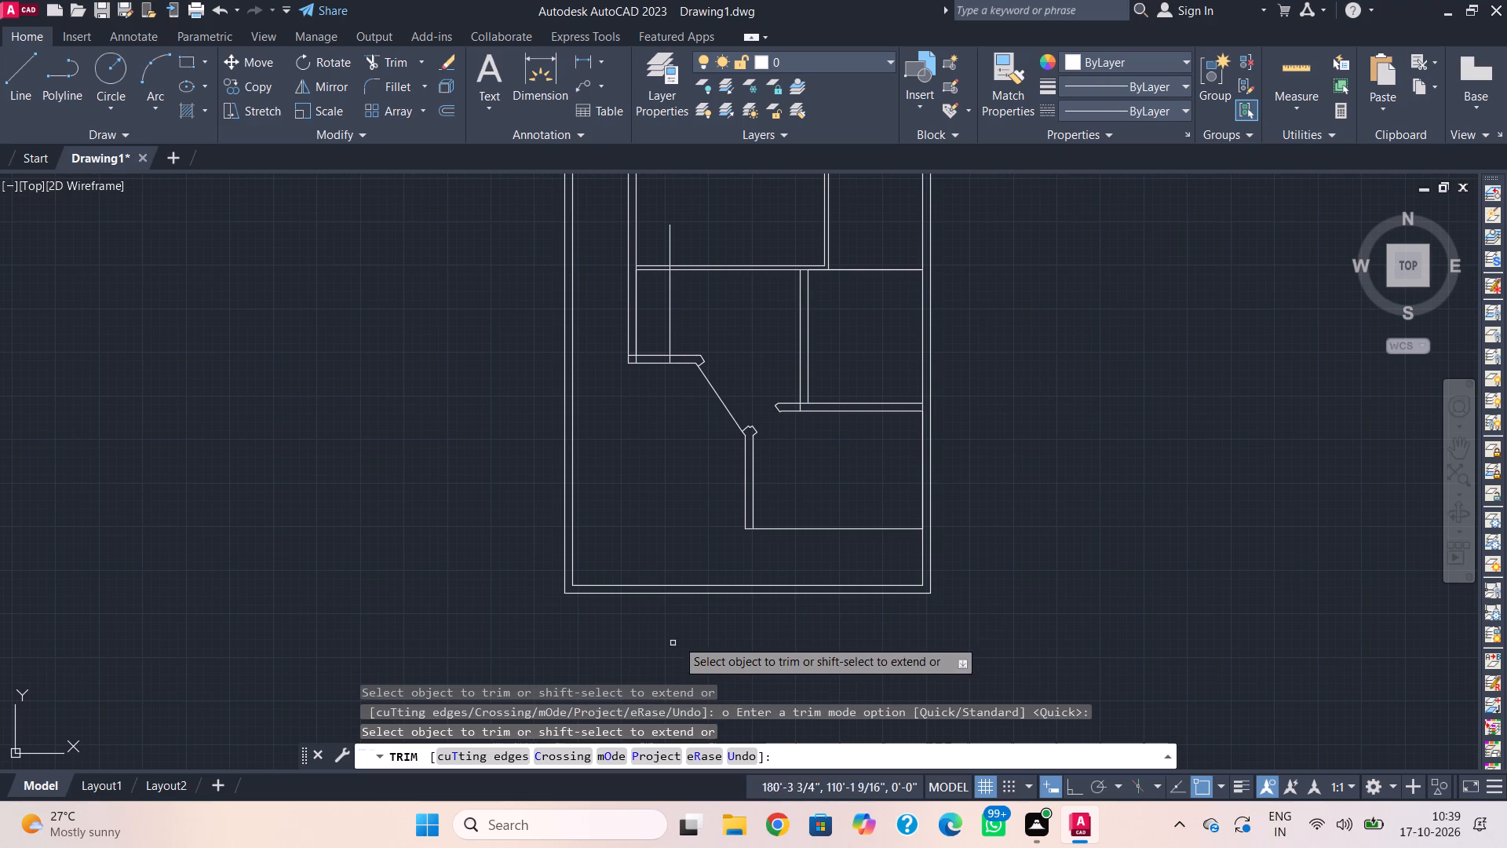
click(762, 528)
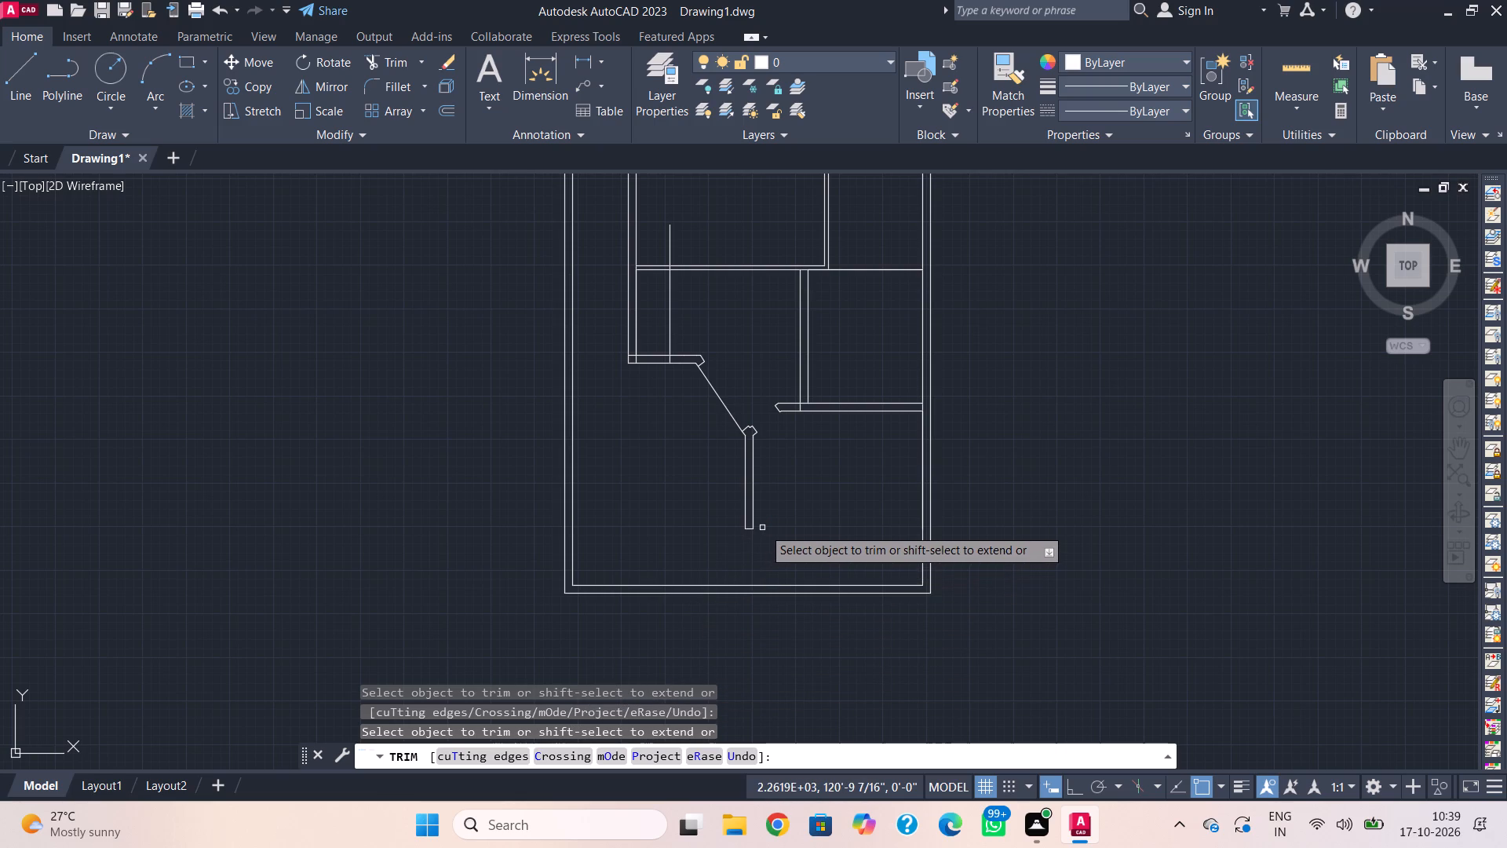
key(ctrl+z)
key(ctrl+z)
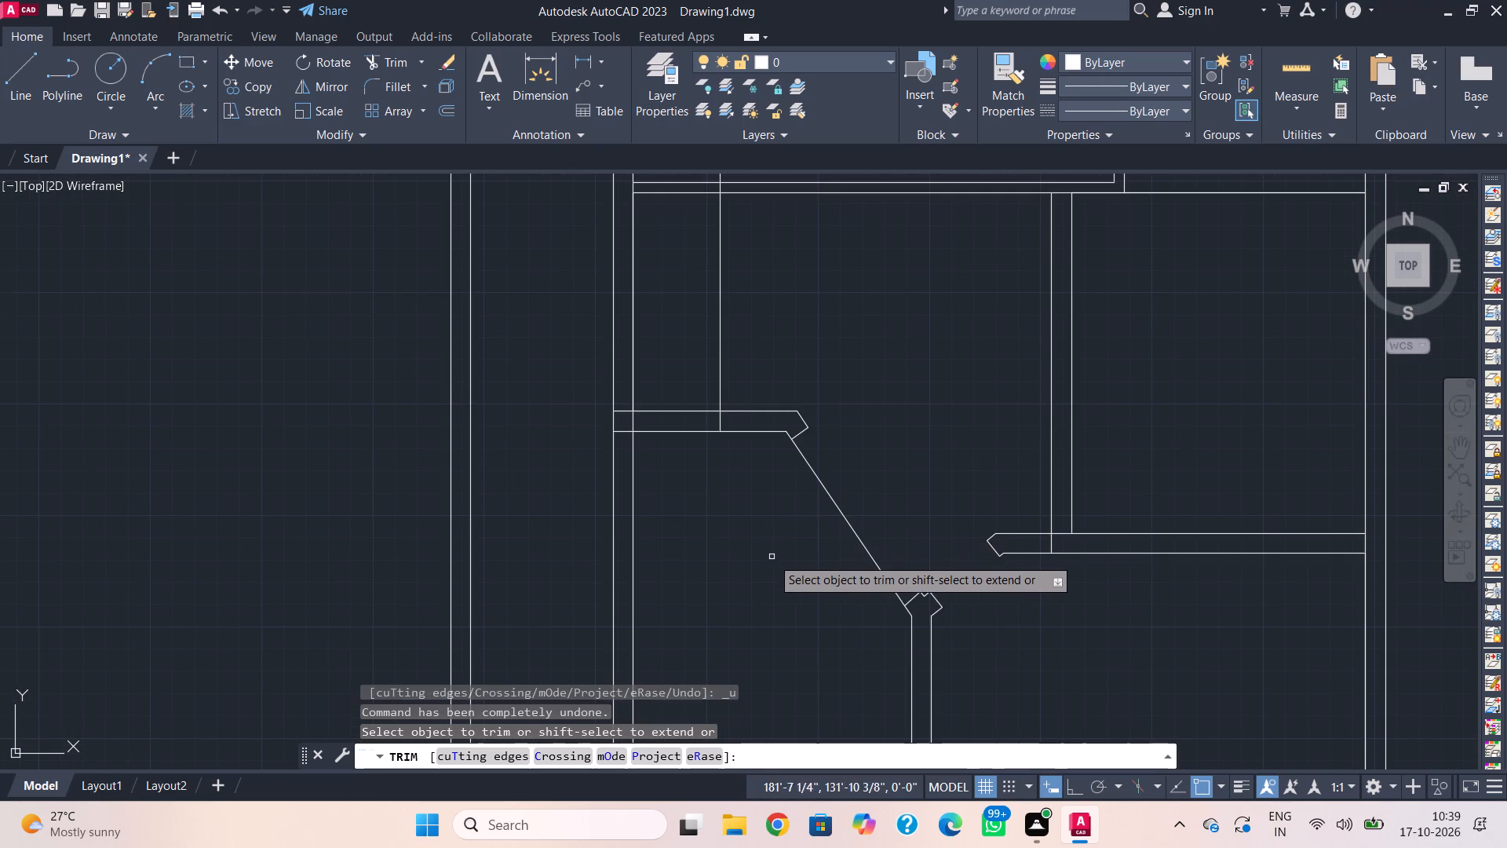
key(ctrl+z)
Trim both lines of the inner left vertical wall below the upper-left horizontal wall.
scroll(773, 561, down, 5)
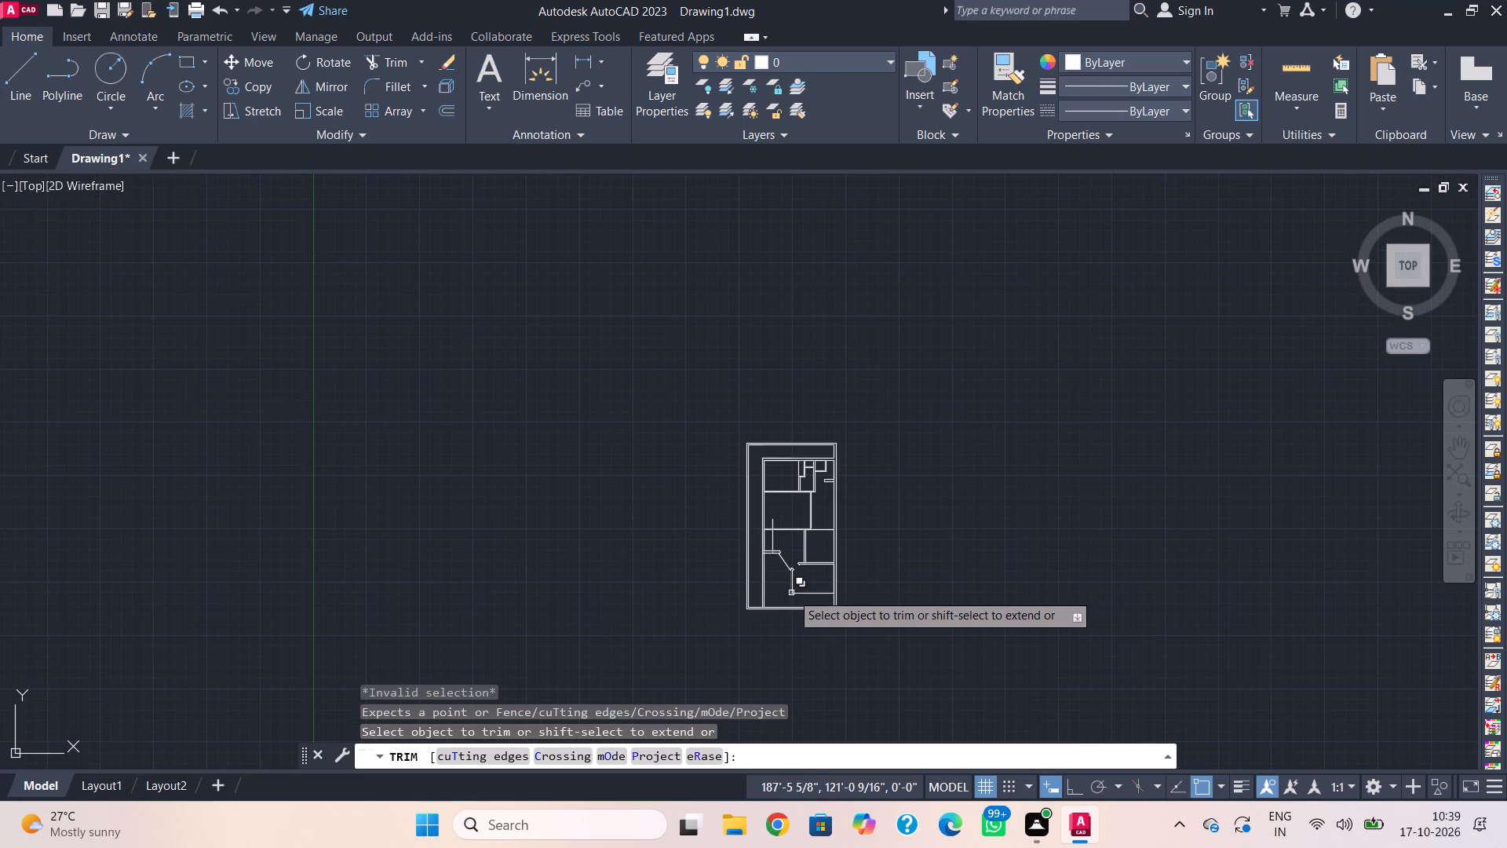
scroll(761, 583, up, 3)
drag(798, 554, 767, 567)
key(Escape)
Offset the lower room's bottom horizontal line 4.5" upward into the room.
scroll(949, 616, up, 1)
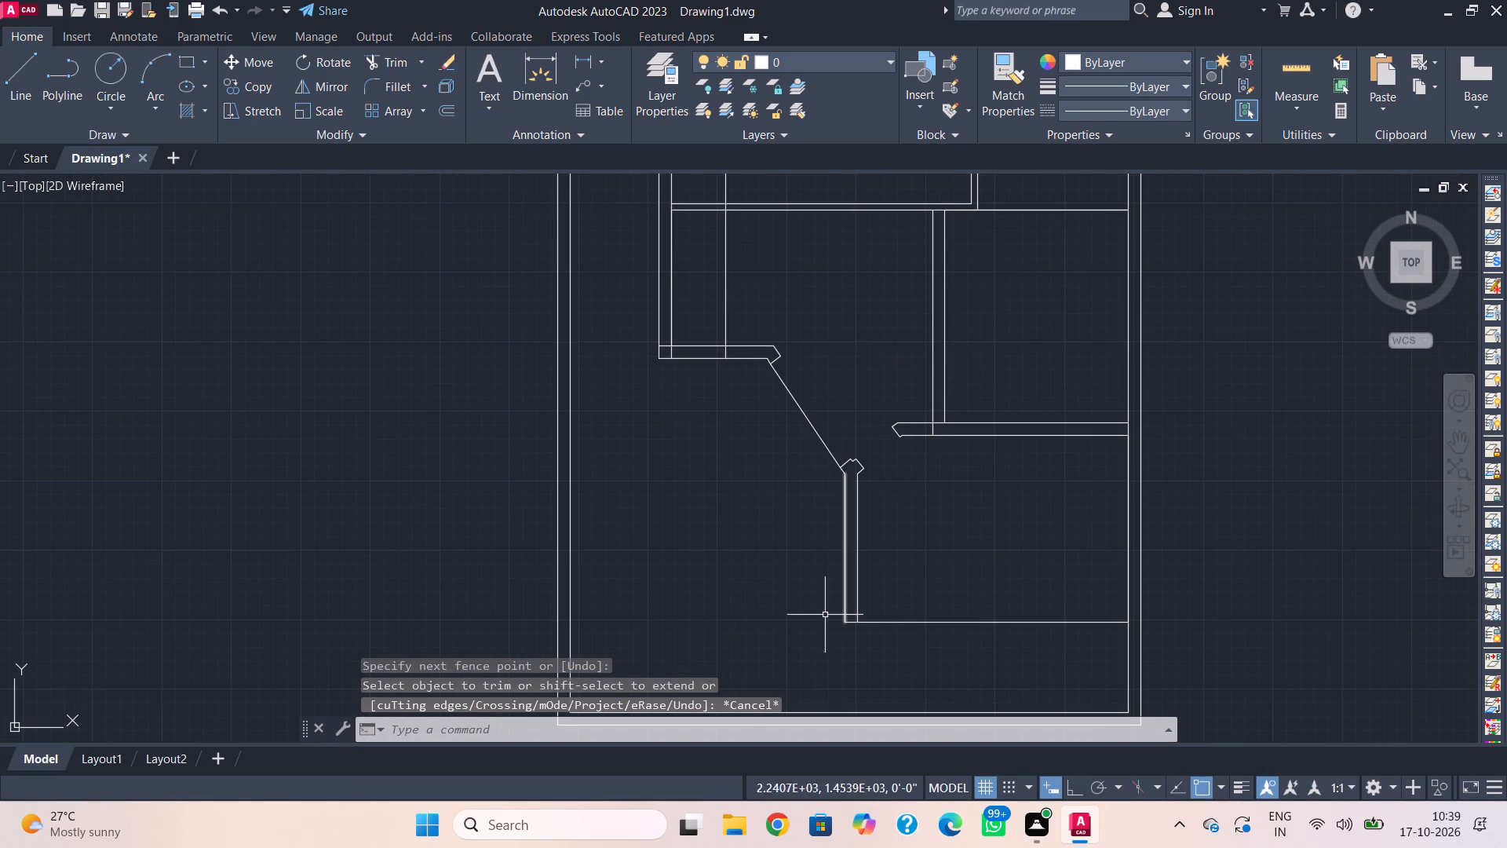
middle_click(762, 617)
text(o)
key(space)
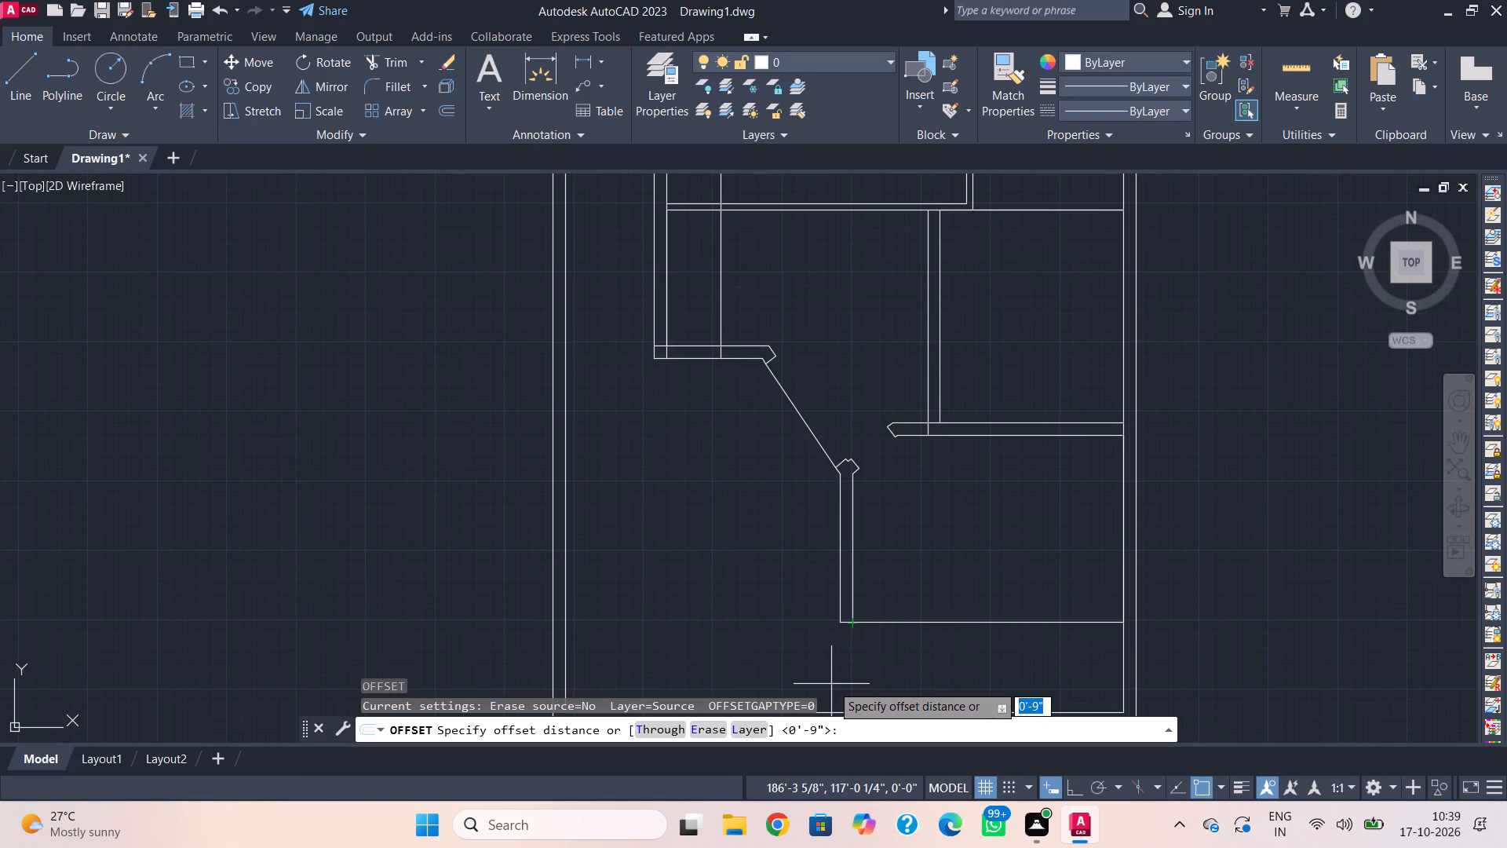
text(4.5")
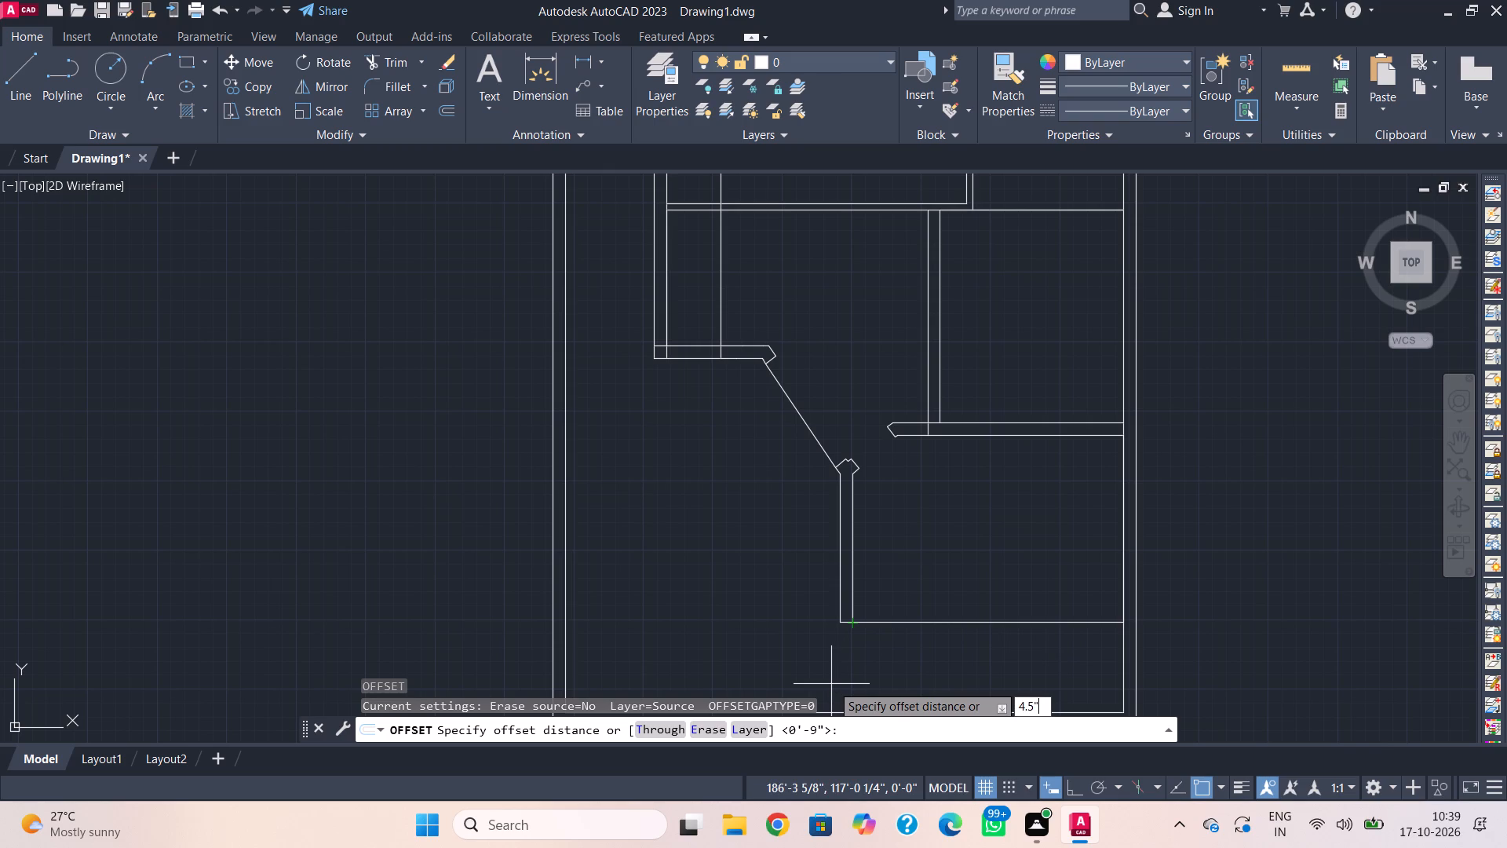
key(Return)
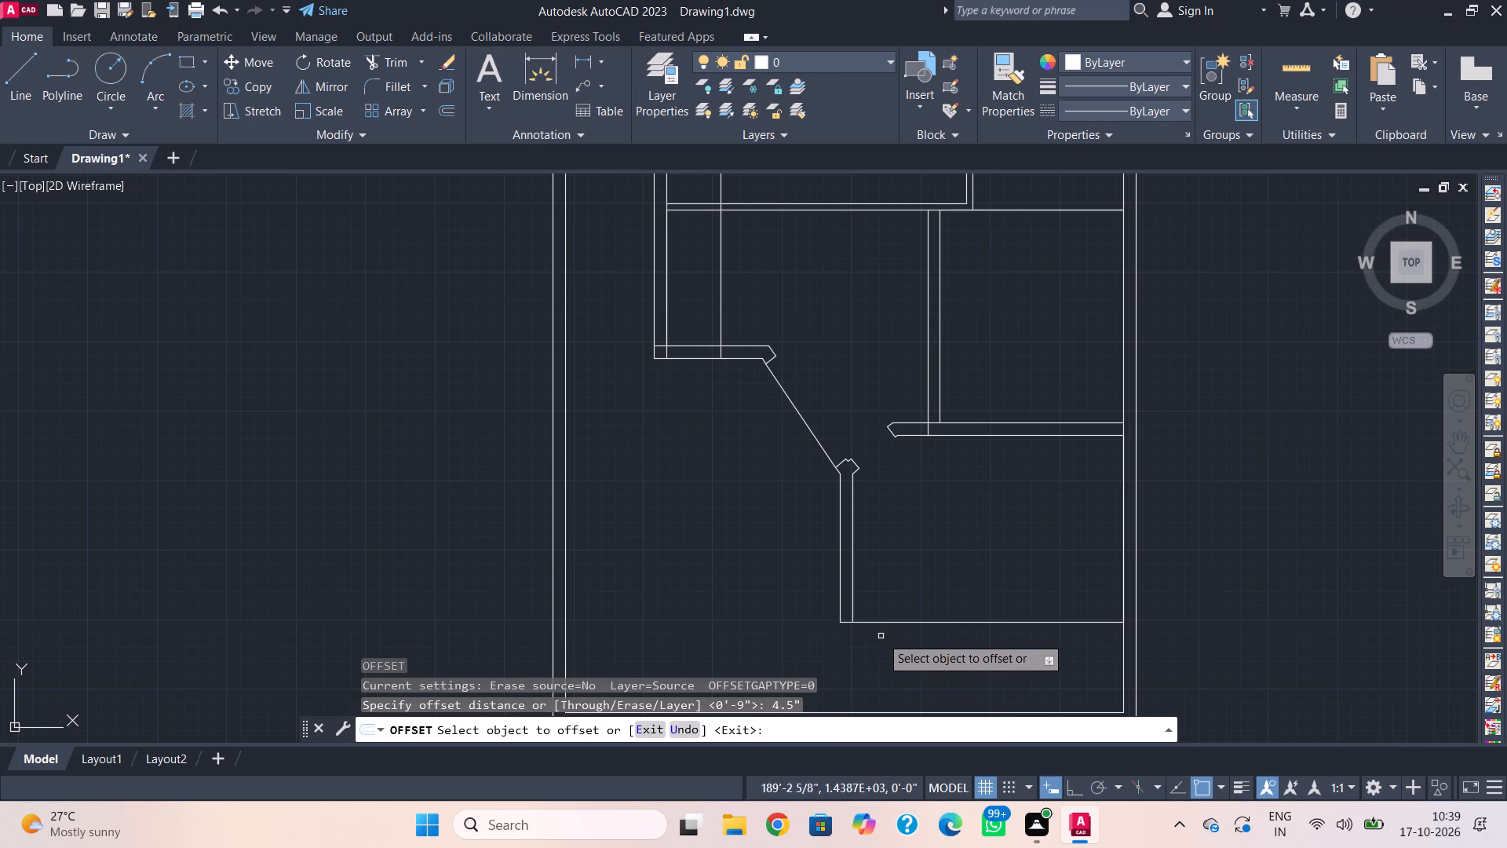
click(889, 620)
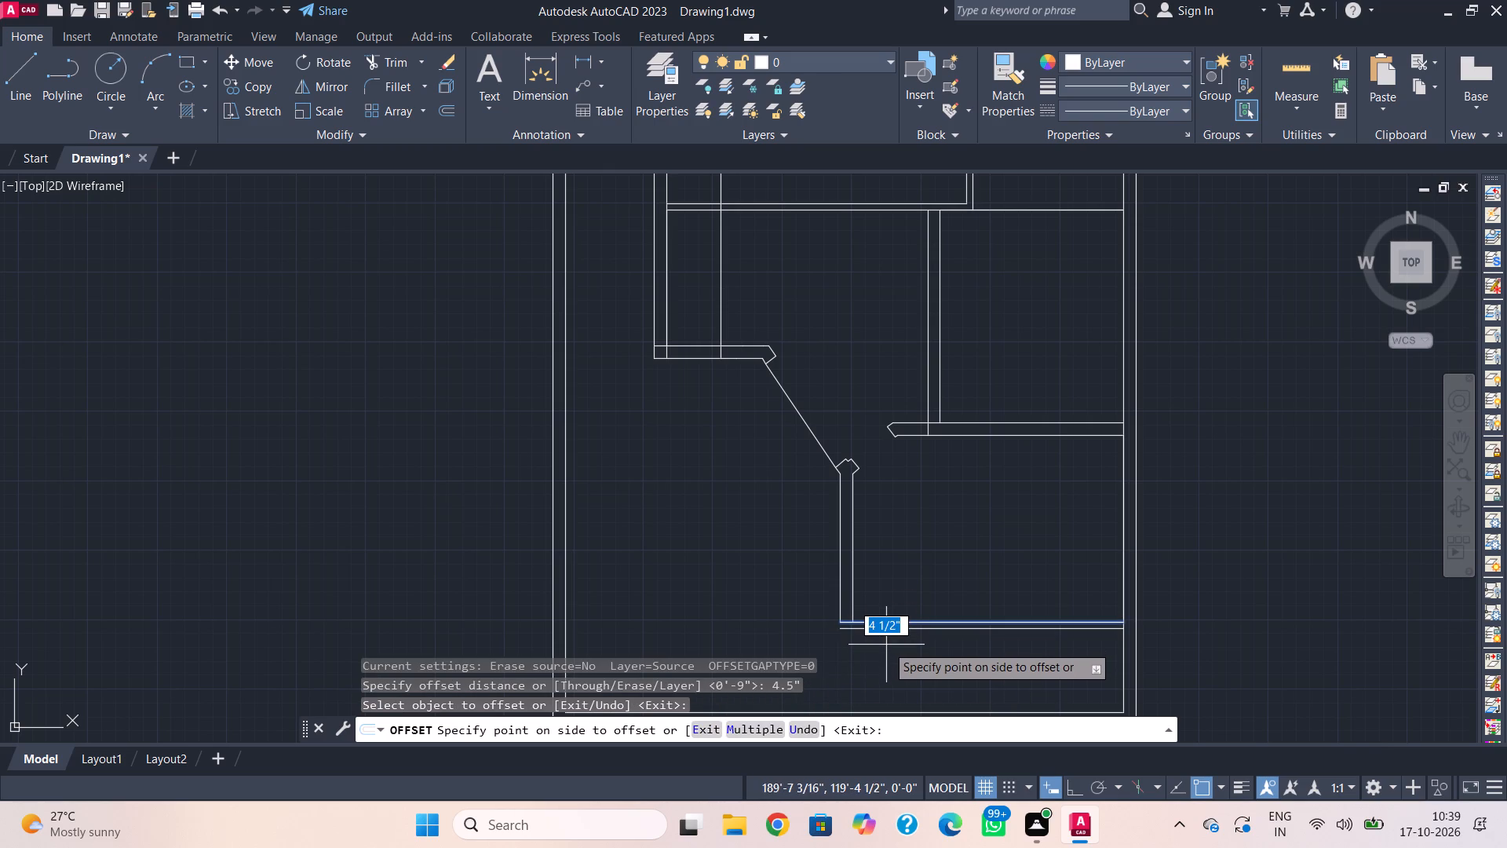
click(893, 602)
scroll(916, 660, down, 1)
middle_drag(916, 660, 913, 654)
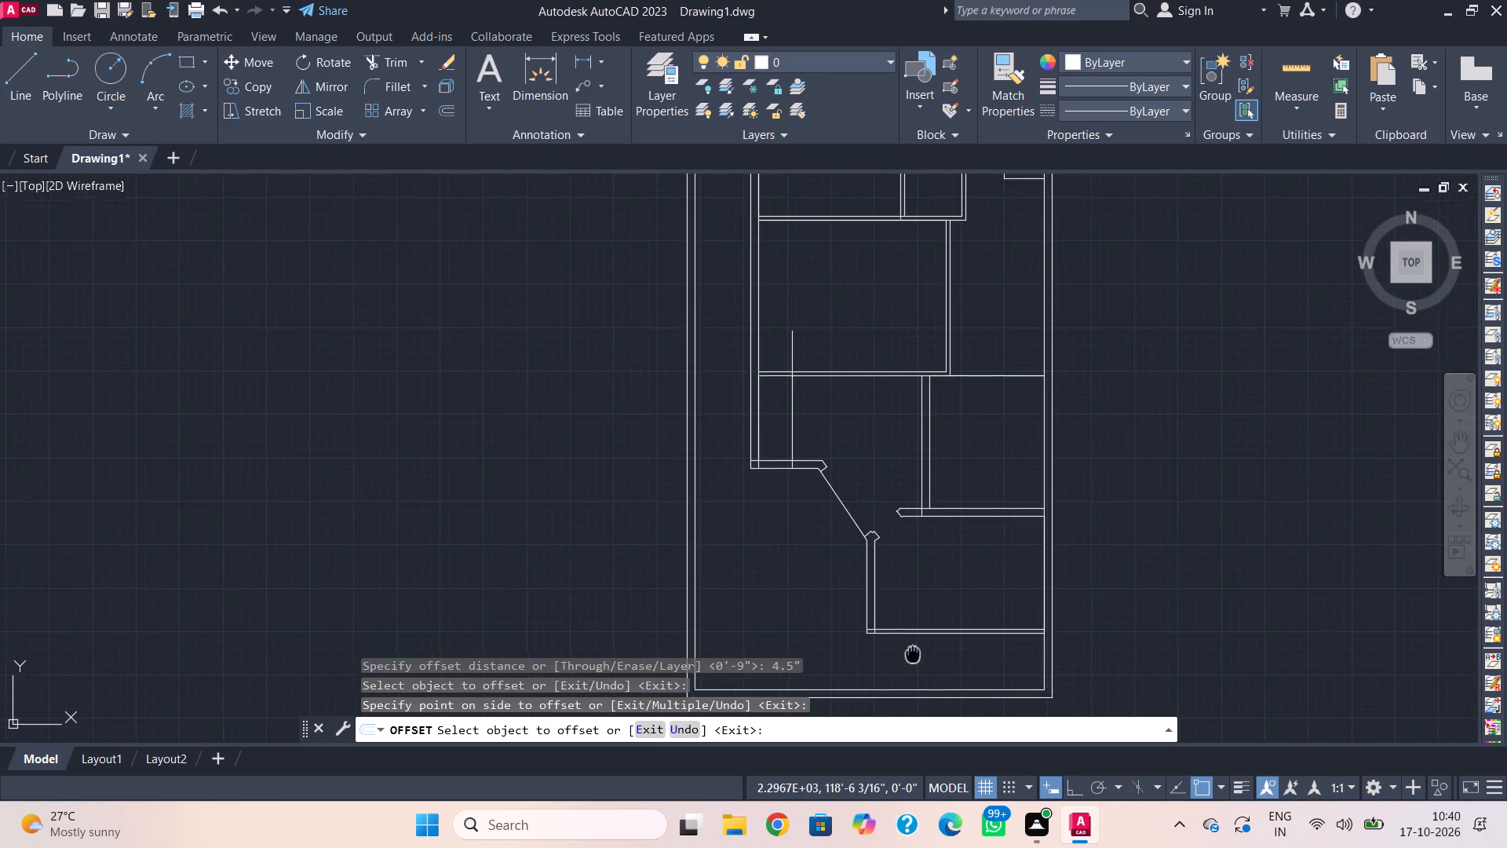
middle_drag(913, 654, 867, 584)
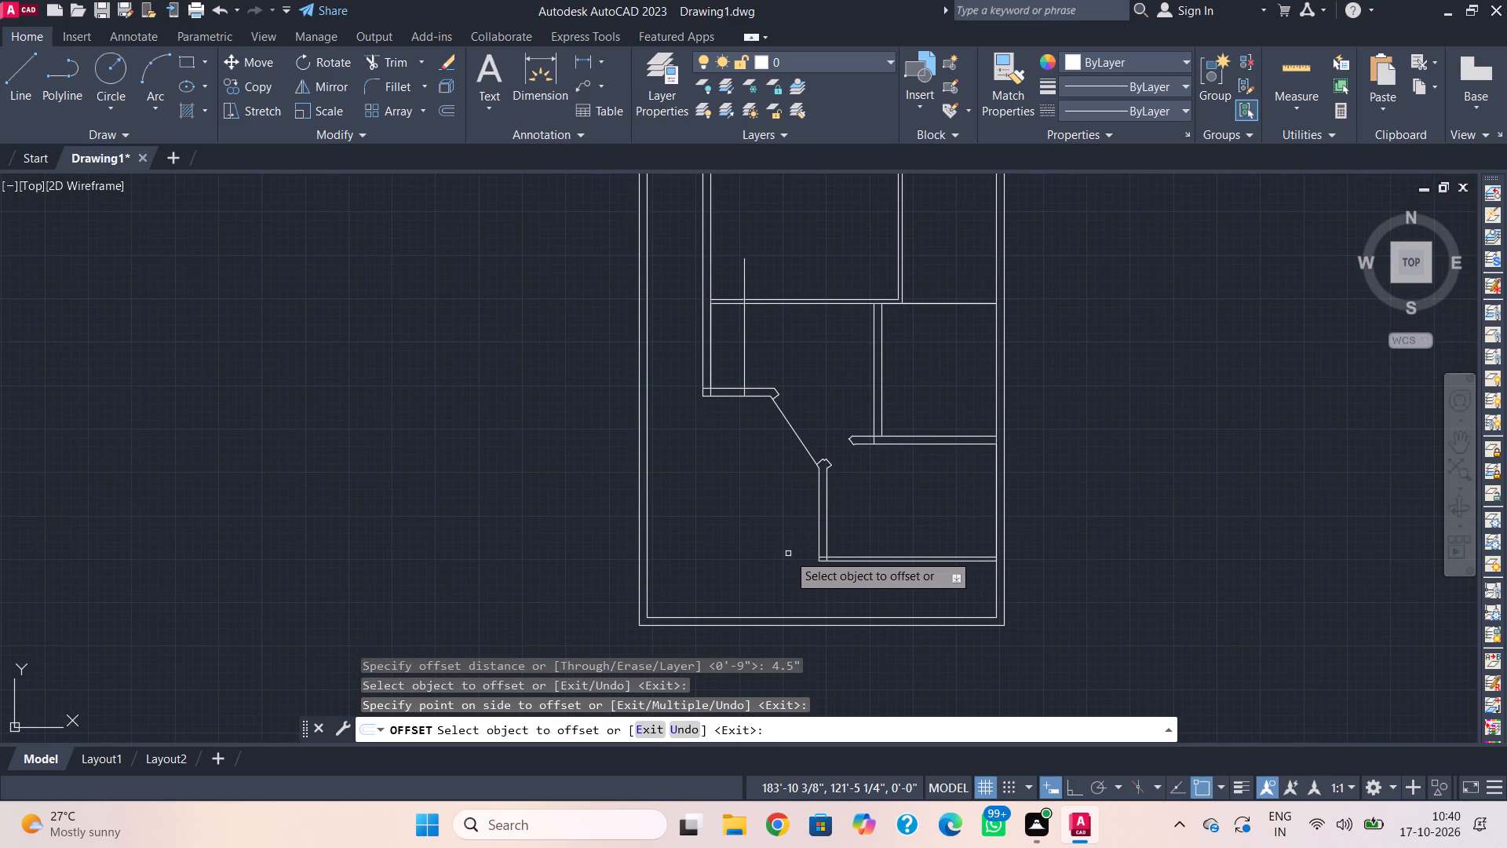
key(Escape)
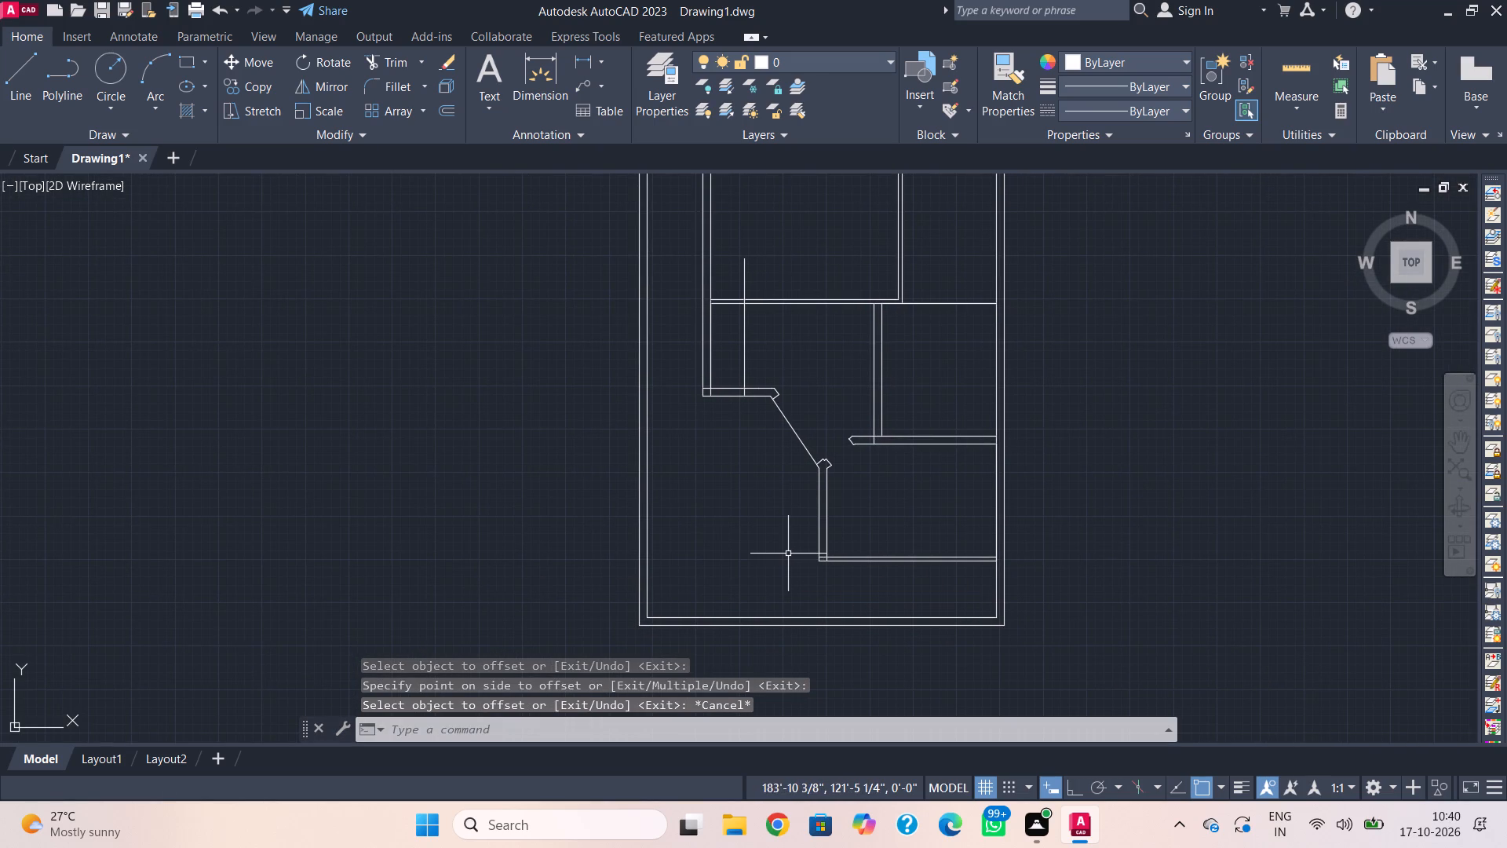
Trim the overlapping line stubs inside the lower room's bottom-left wall corner.
key(t)
key(r)
key(space)
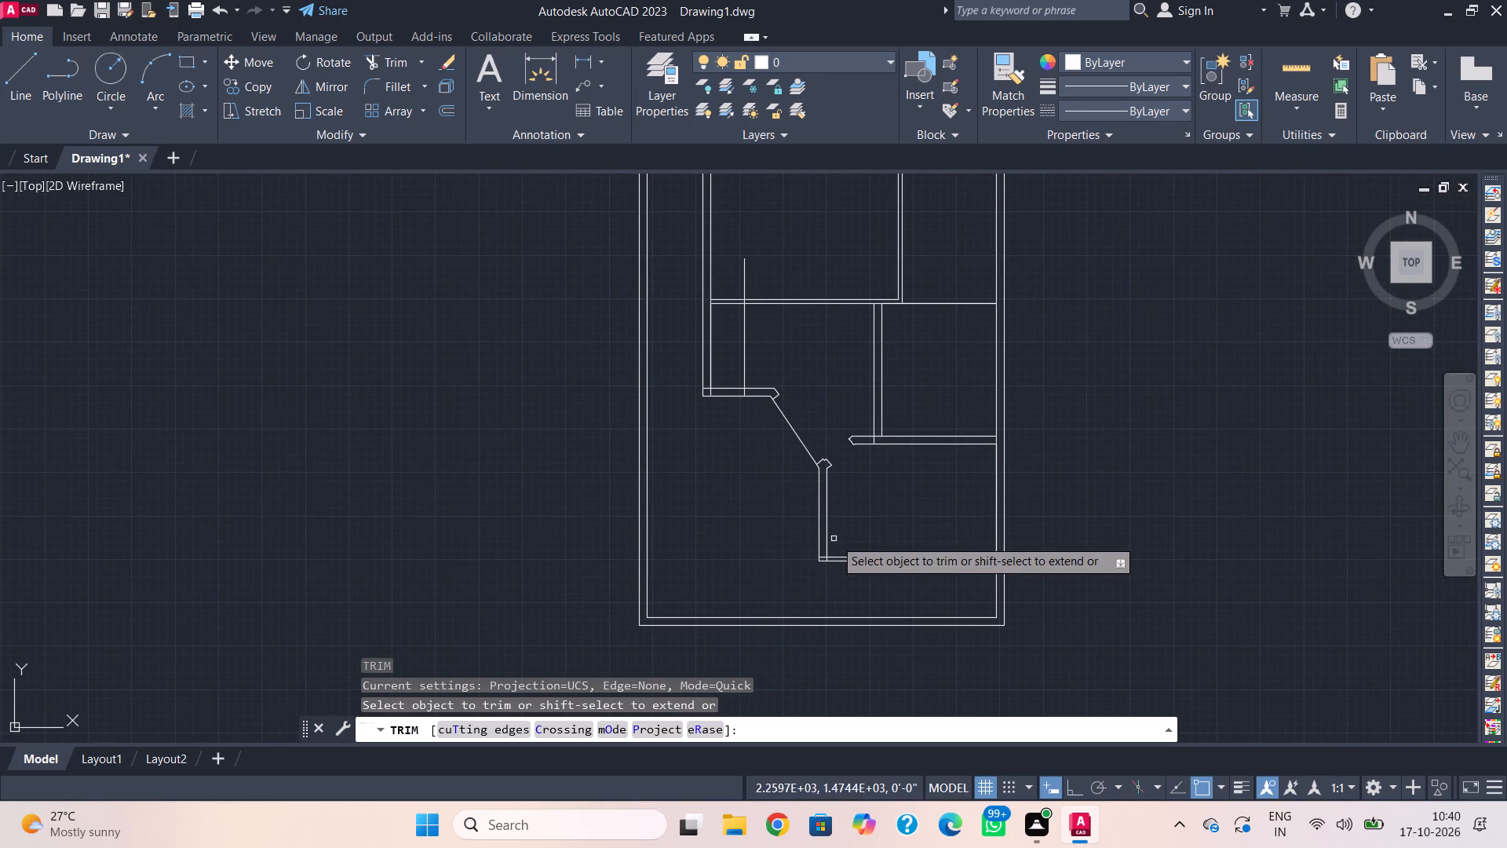
scroll(849, 554, up, 2)
scroll(780, 570, up, 2)
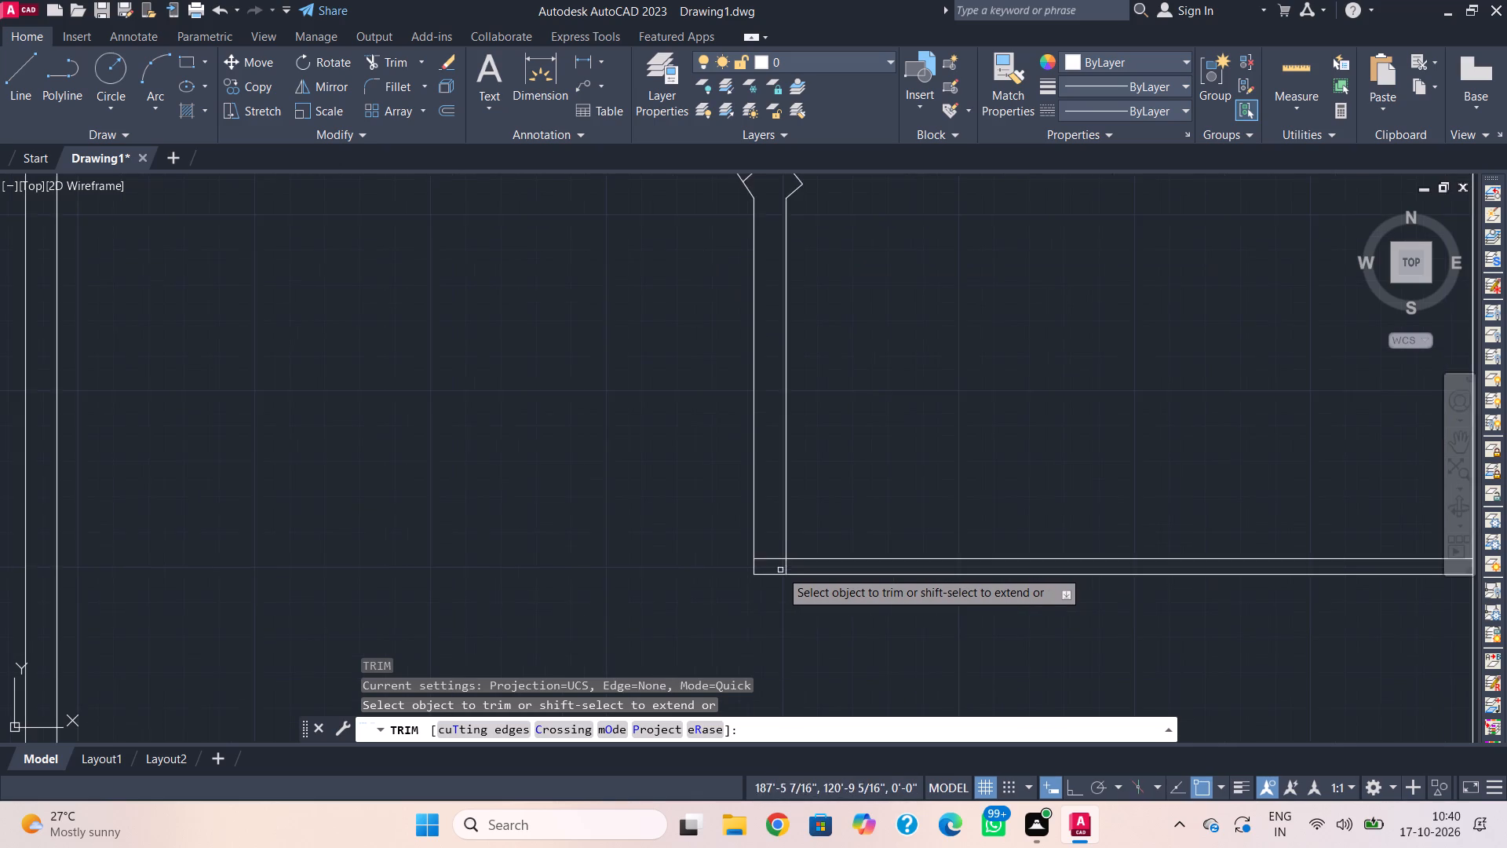
drag(794, 566, 751, 546)
Trim the vertical partition's left line where it crosses into the right-hand horizontal wall.
scroll(750, 543, down, 2)
middle_drag(753, 563, 787, 611)
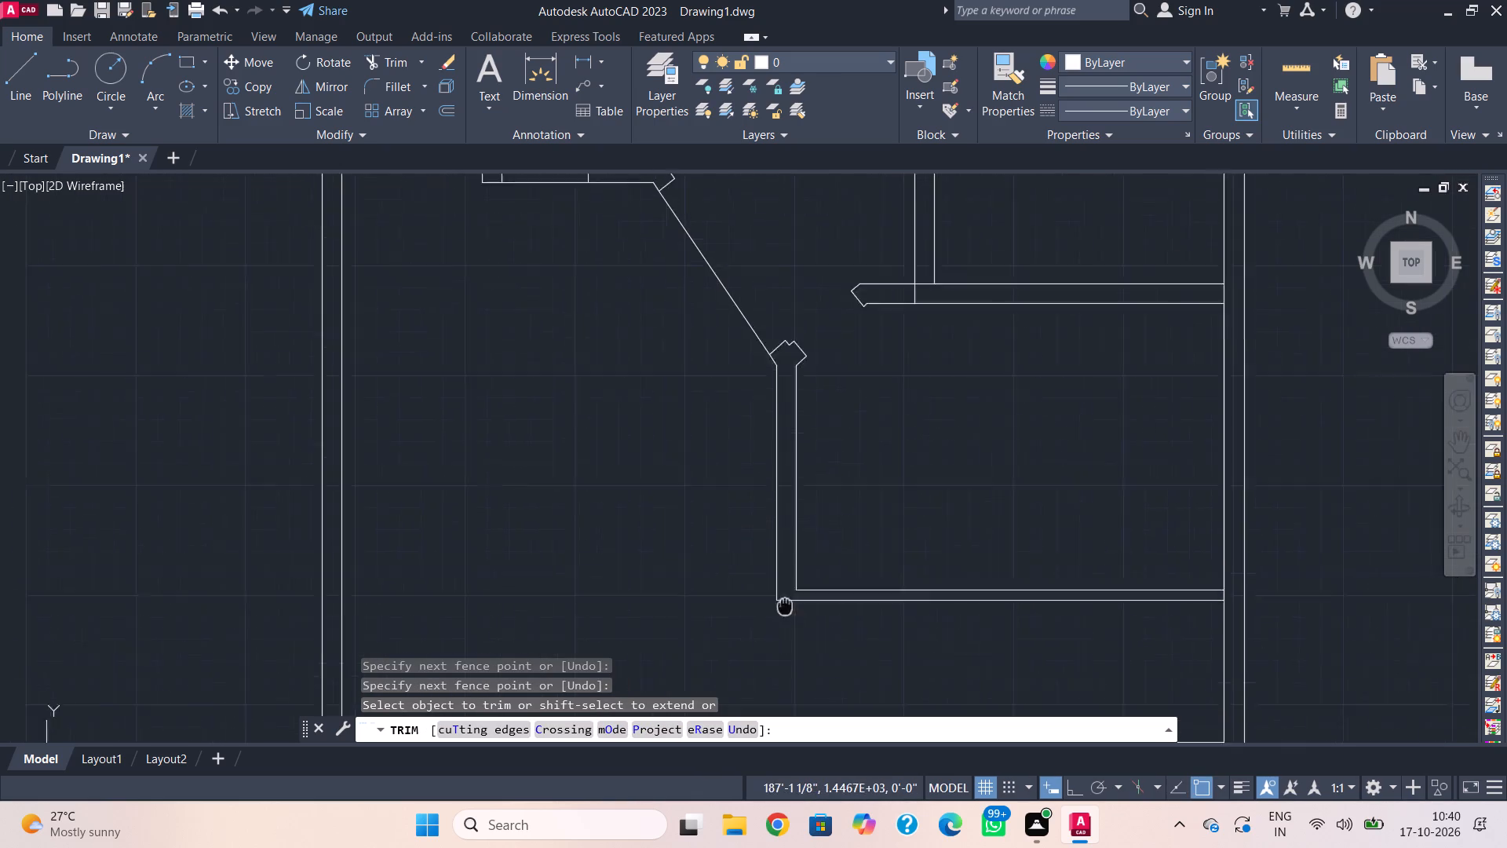
middle_drag(787, 611, 826, 722)
middle_drag(614, 561, 713, 398)
scroll(736, 450, down, 1)
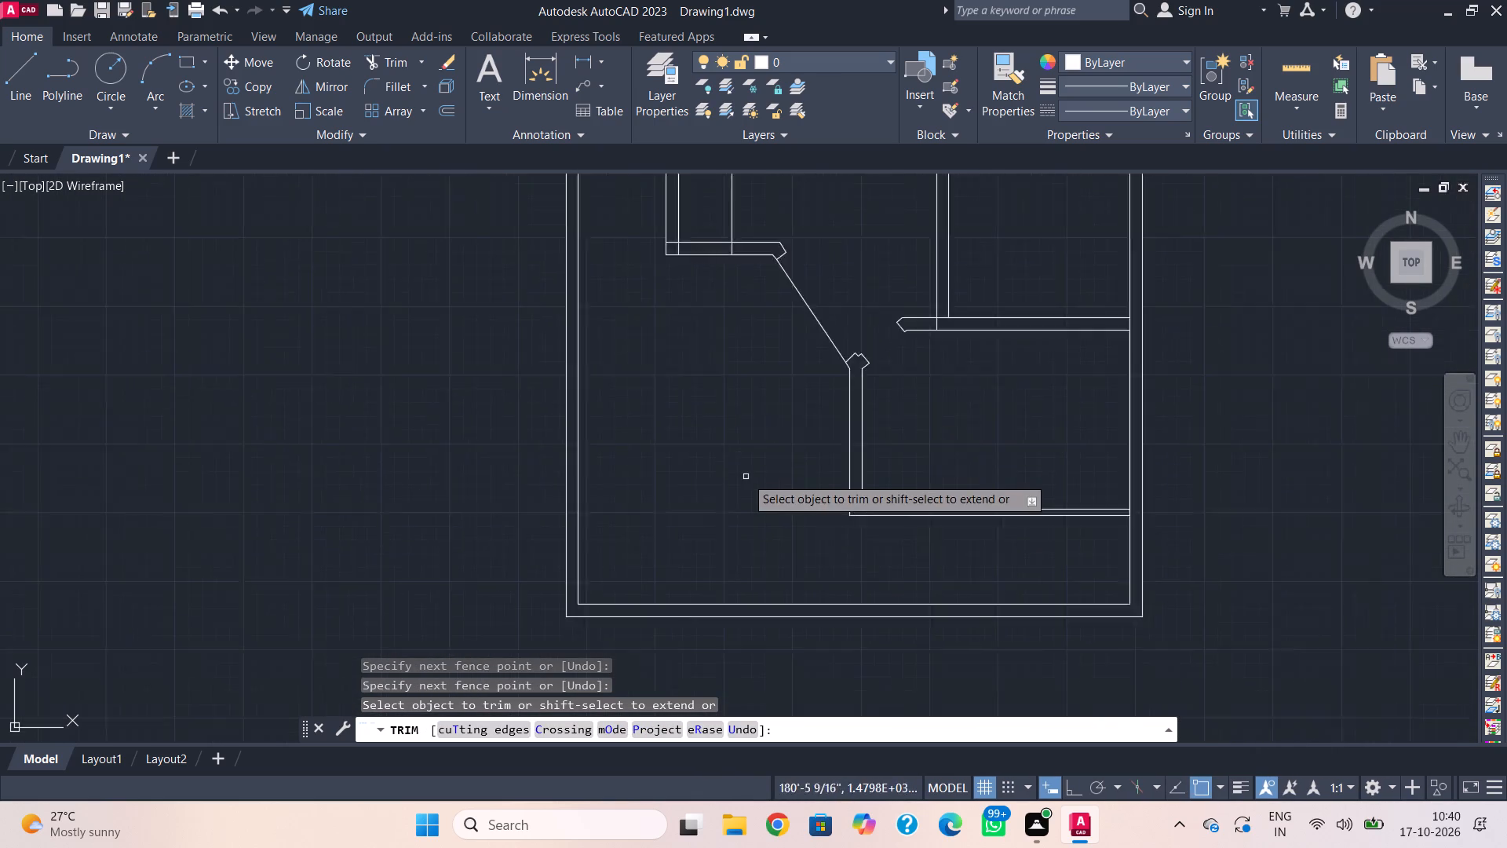
scroll(746, 477, down, 1)
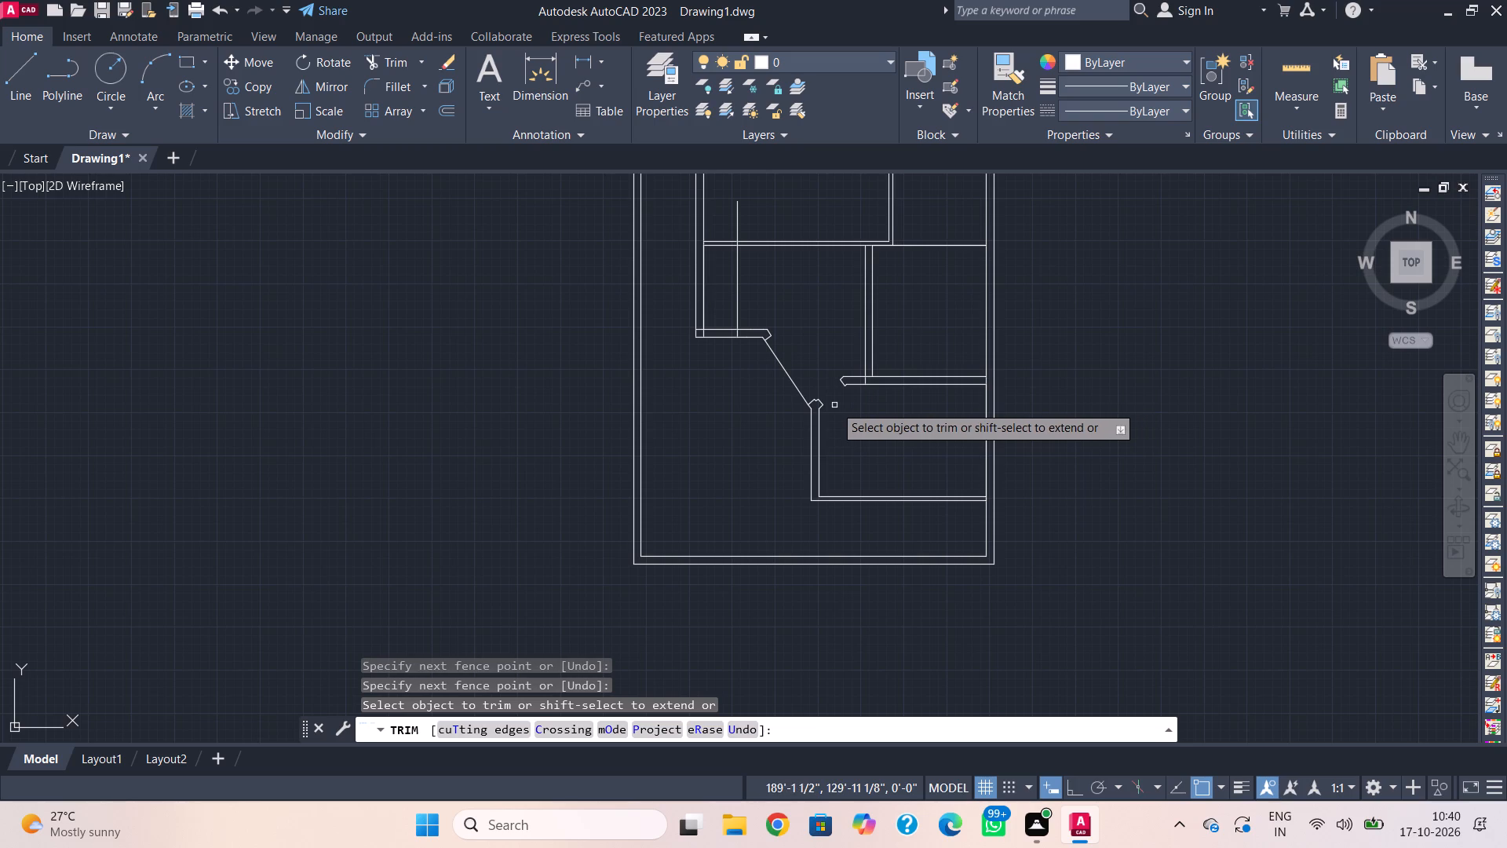
scroll(865, 380, up, 3)
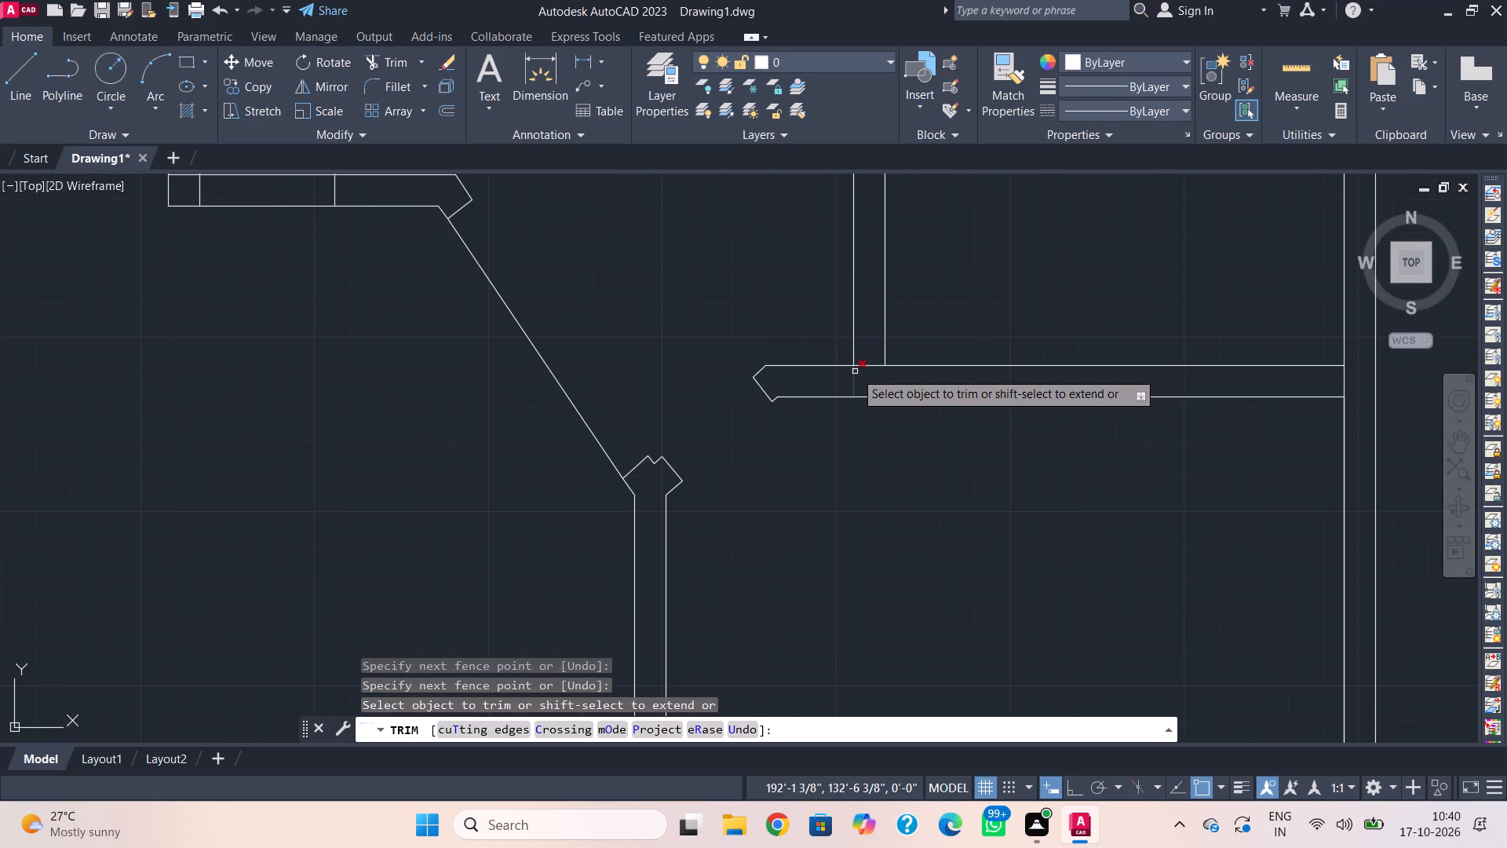
drag(863, 362, 846, 380)
Trim the horizontal and vertical line stubs inside the corner where the inner left wall meets the upper-left horizontal wall.
scroll(858, 400, down, 2)
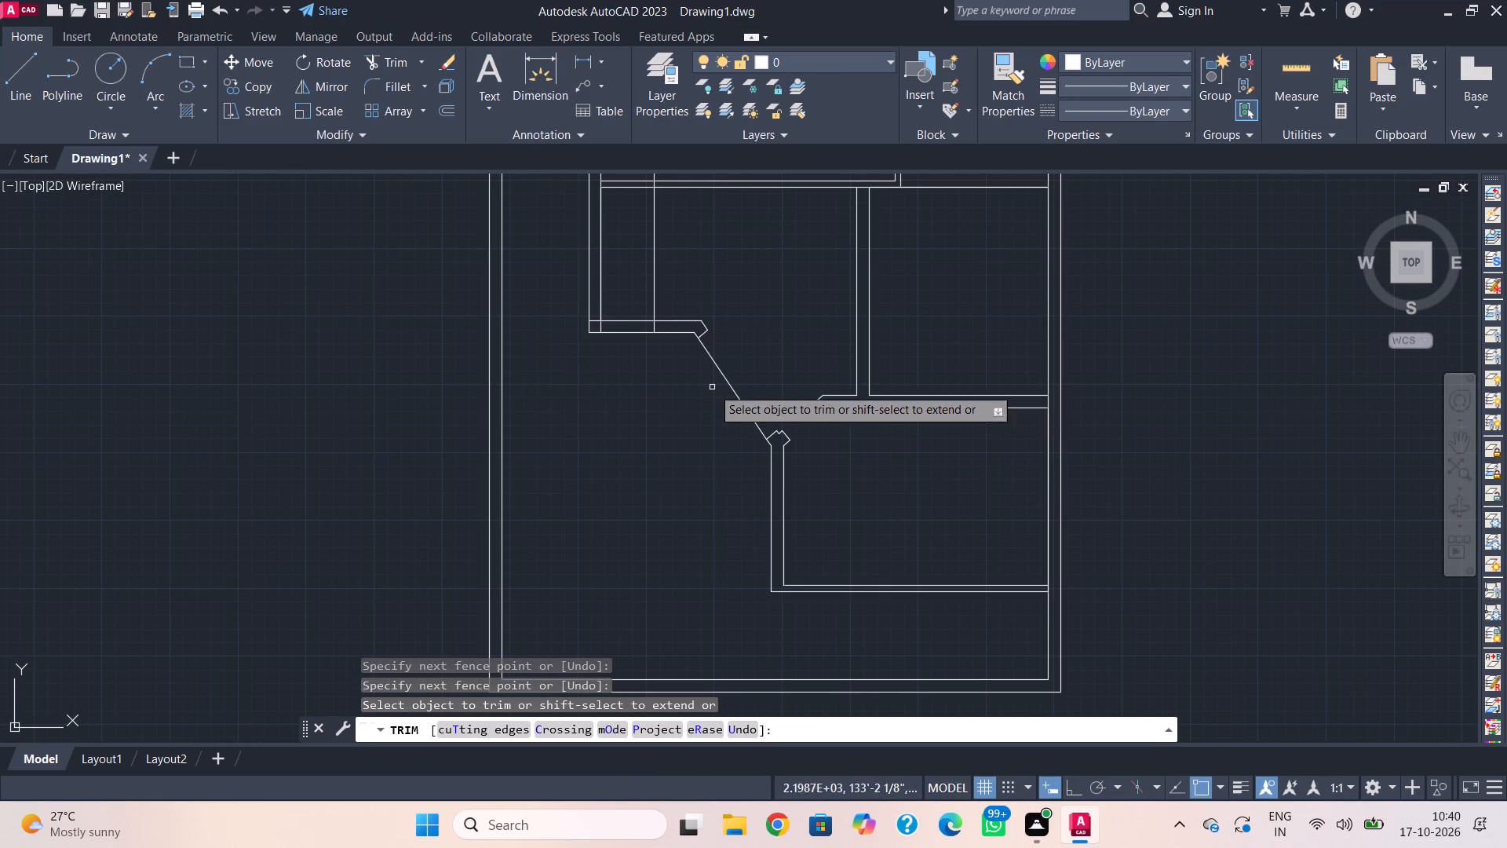
scroll(586, 327, up, 3)
drag(600, 296, 642, 316)
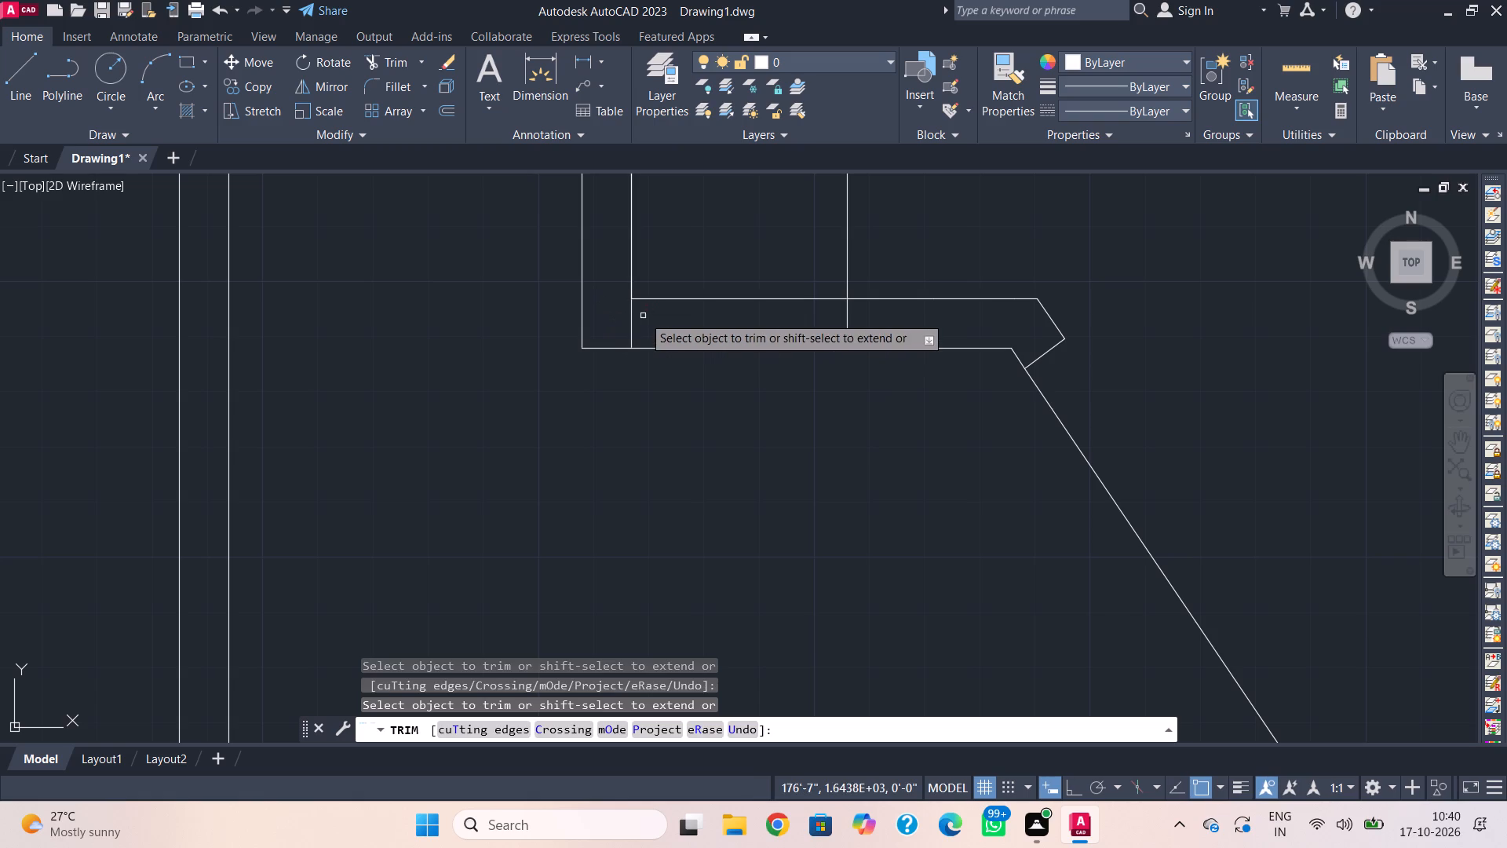
key(Escape)
click(644, 317)
click(622, 323)
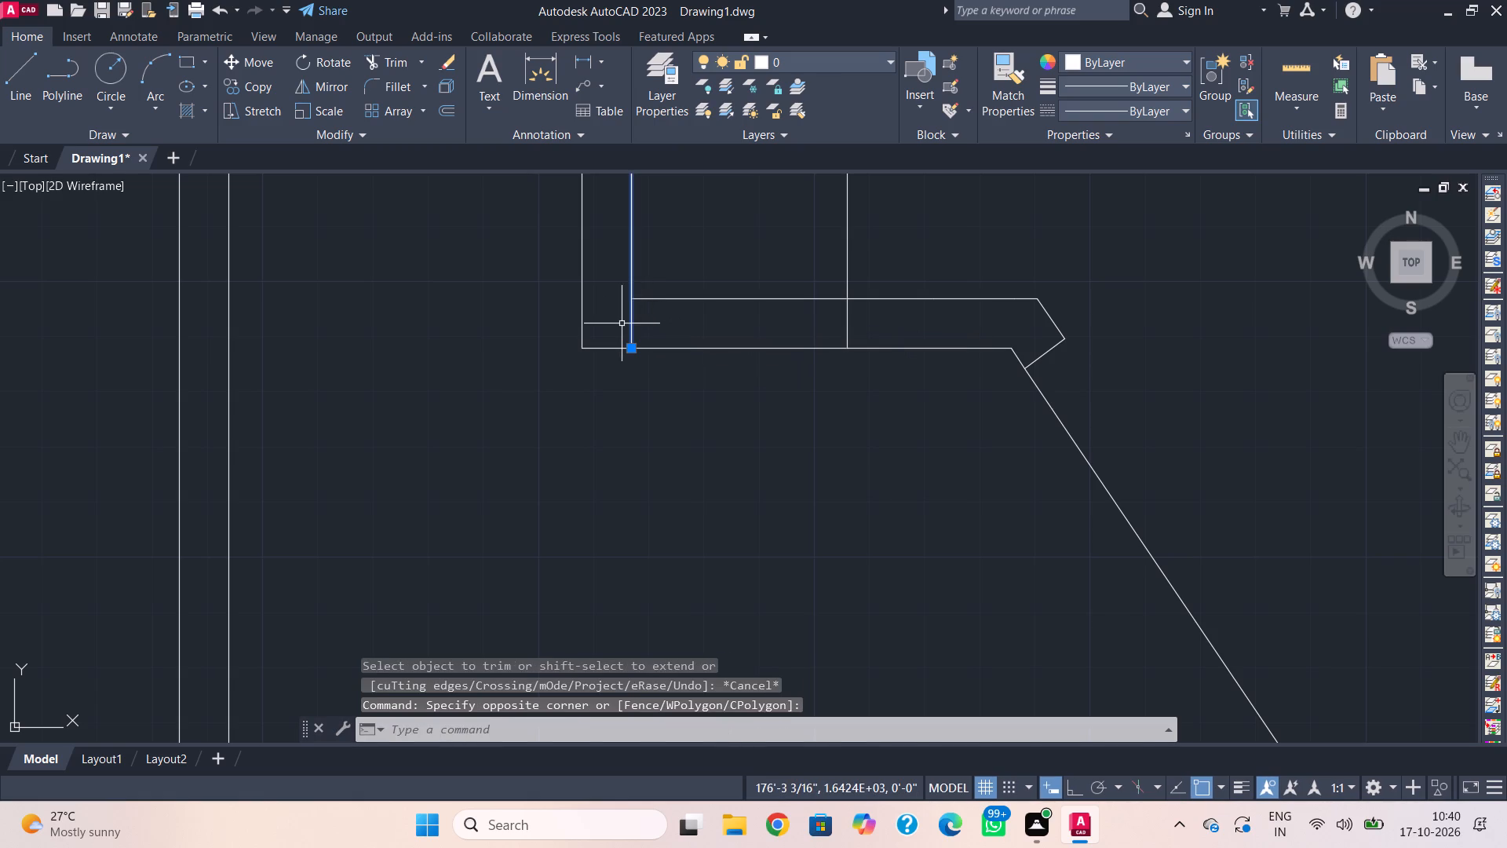
key(Escape)
key(t)
text(r)
key(space)
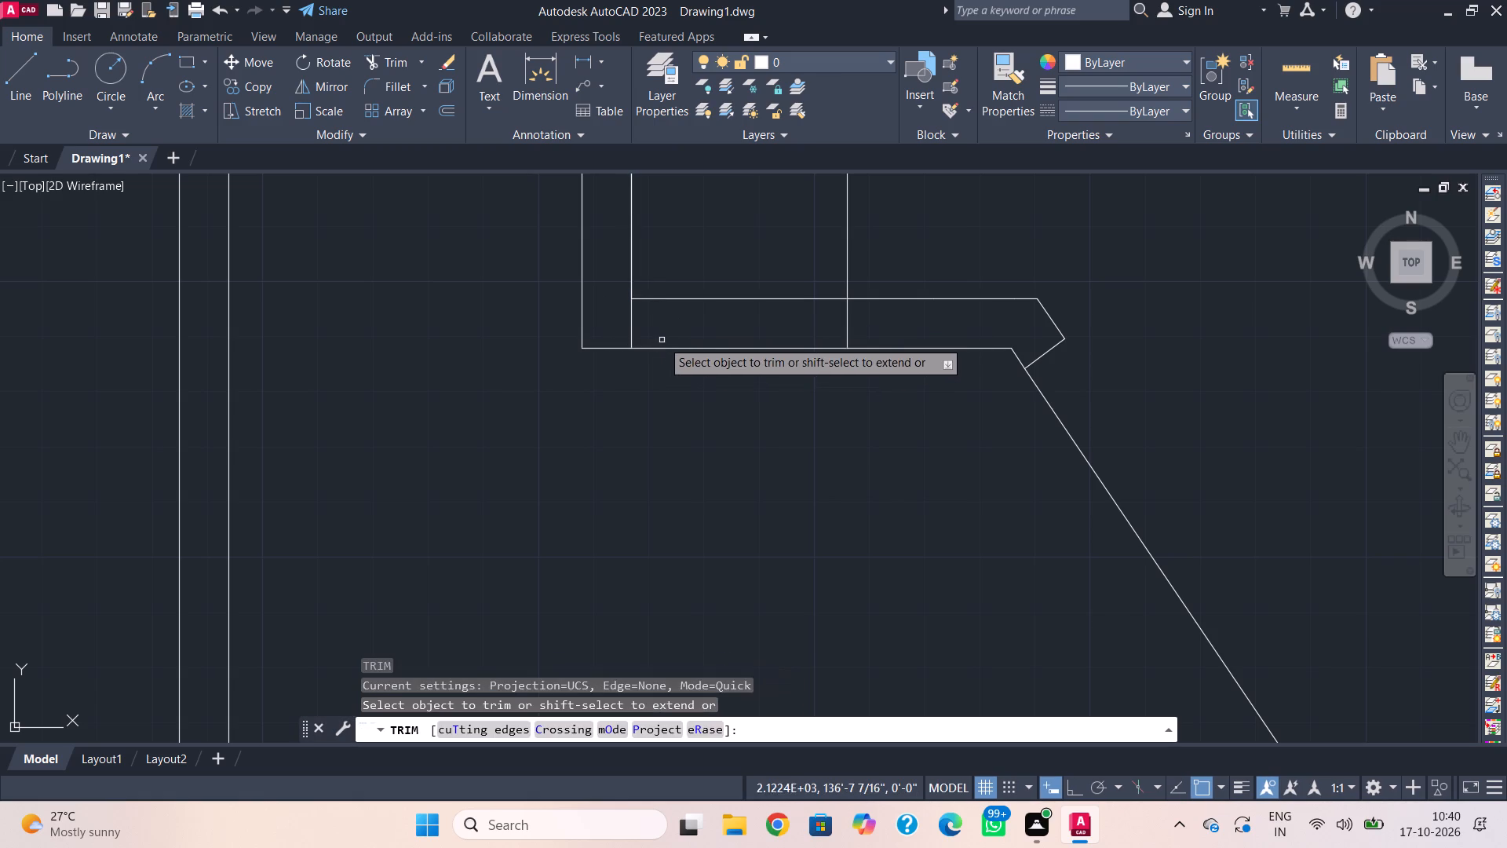
drag(659, 338, 622, 336)
key(Escape)
With Ortho on, draw a vertical line from the lower room's bottom wall line down past the plan's bottom outer wall.
scroll(630, 344, down, 3)
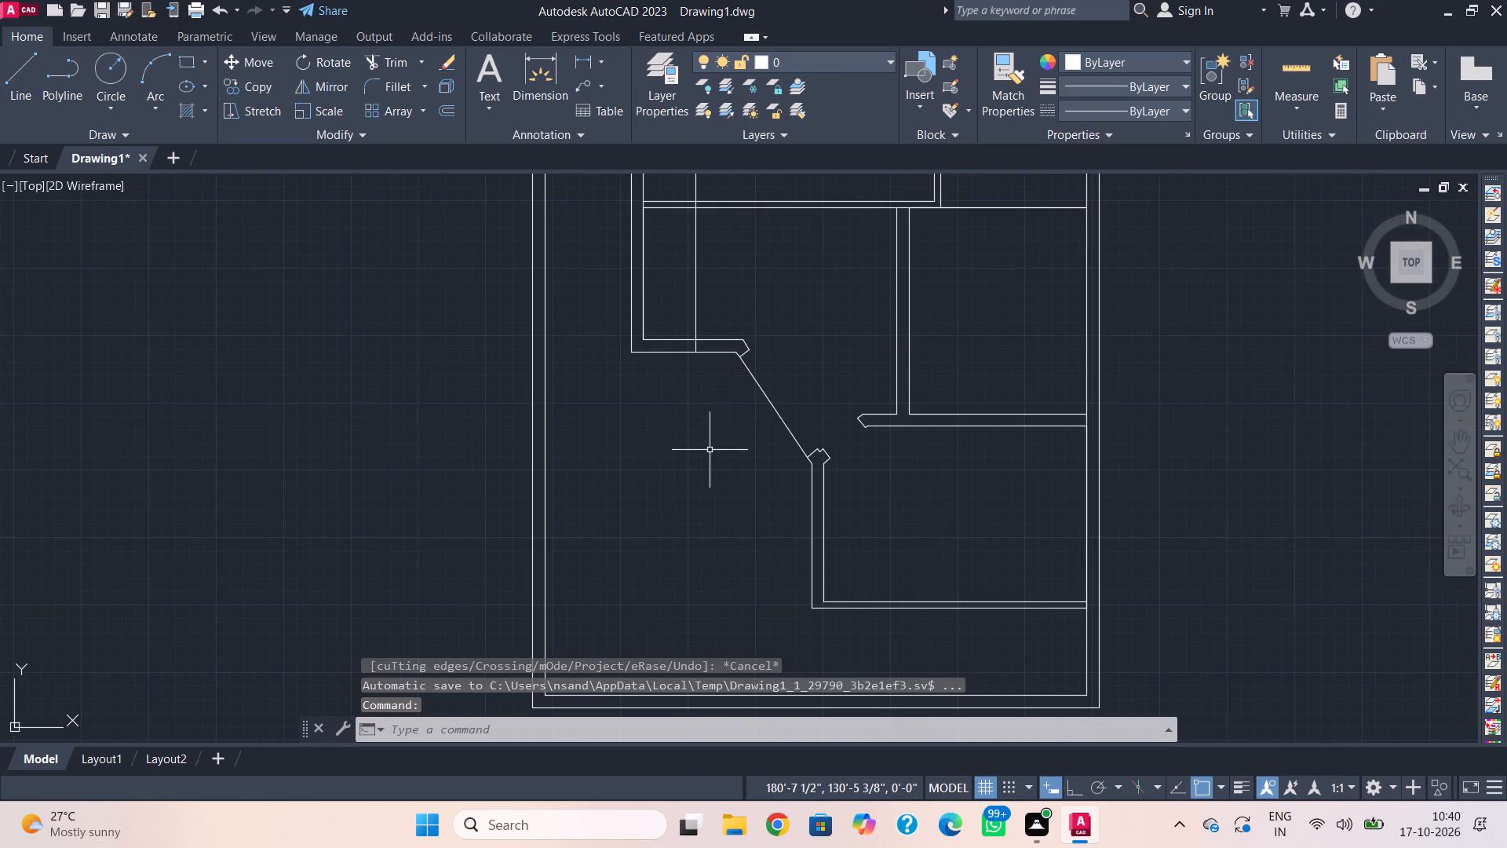
scroll(708, 466, down, 1)
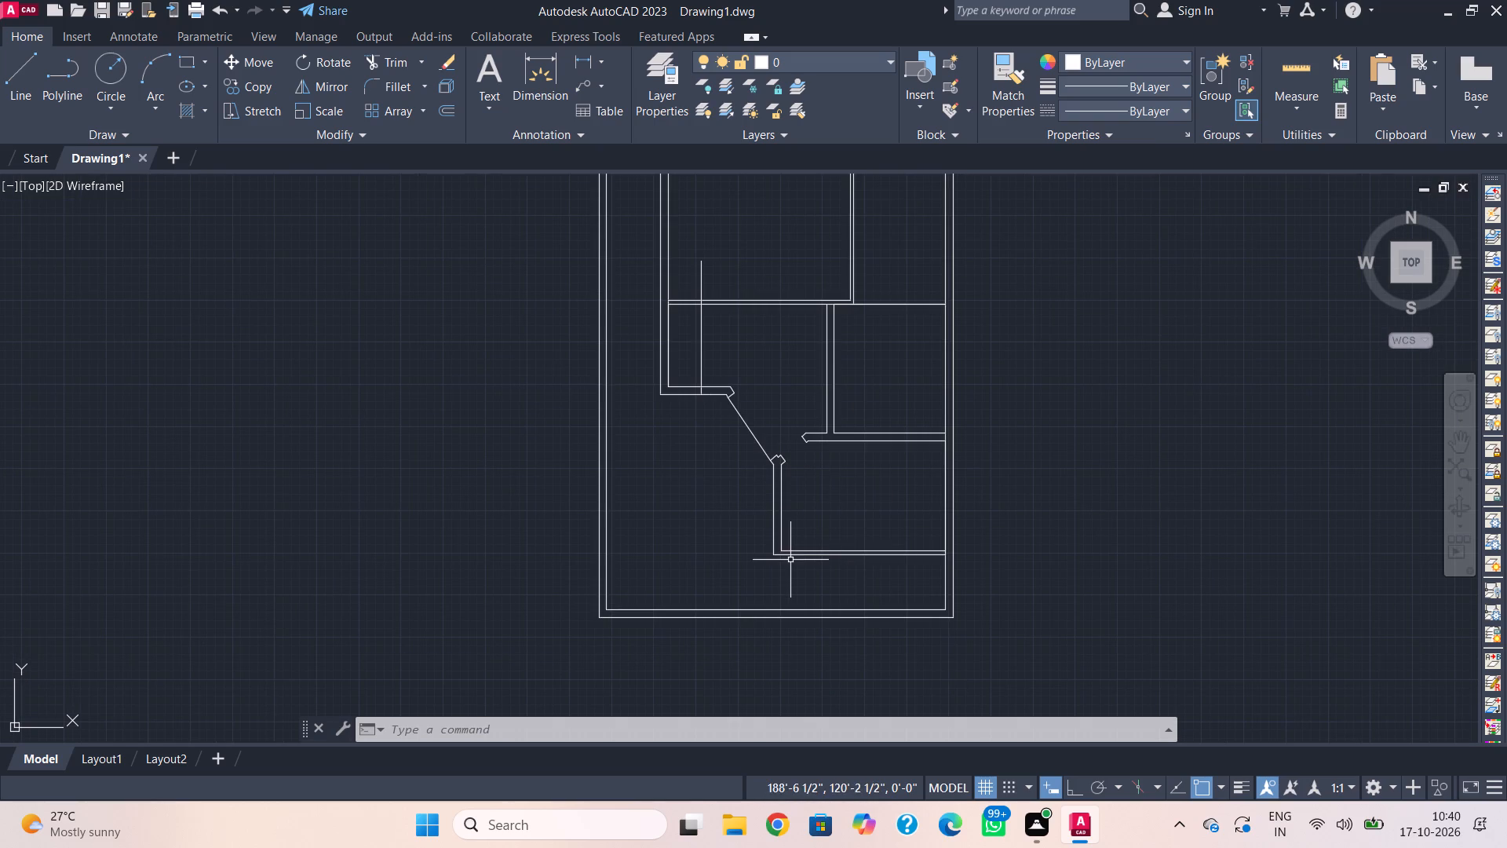
text(l)
key(space)
scroll(792, 559, up, 3)
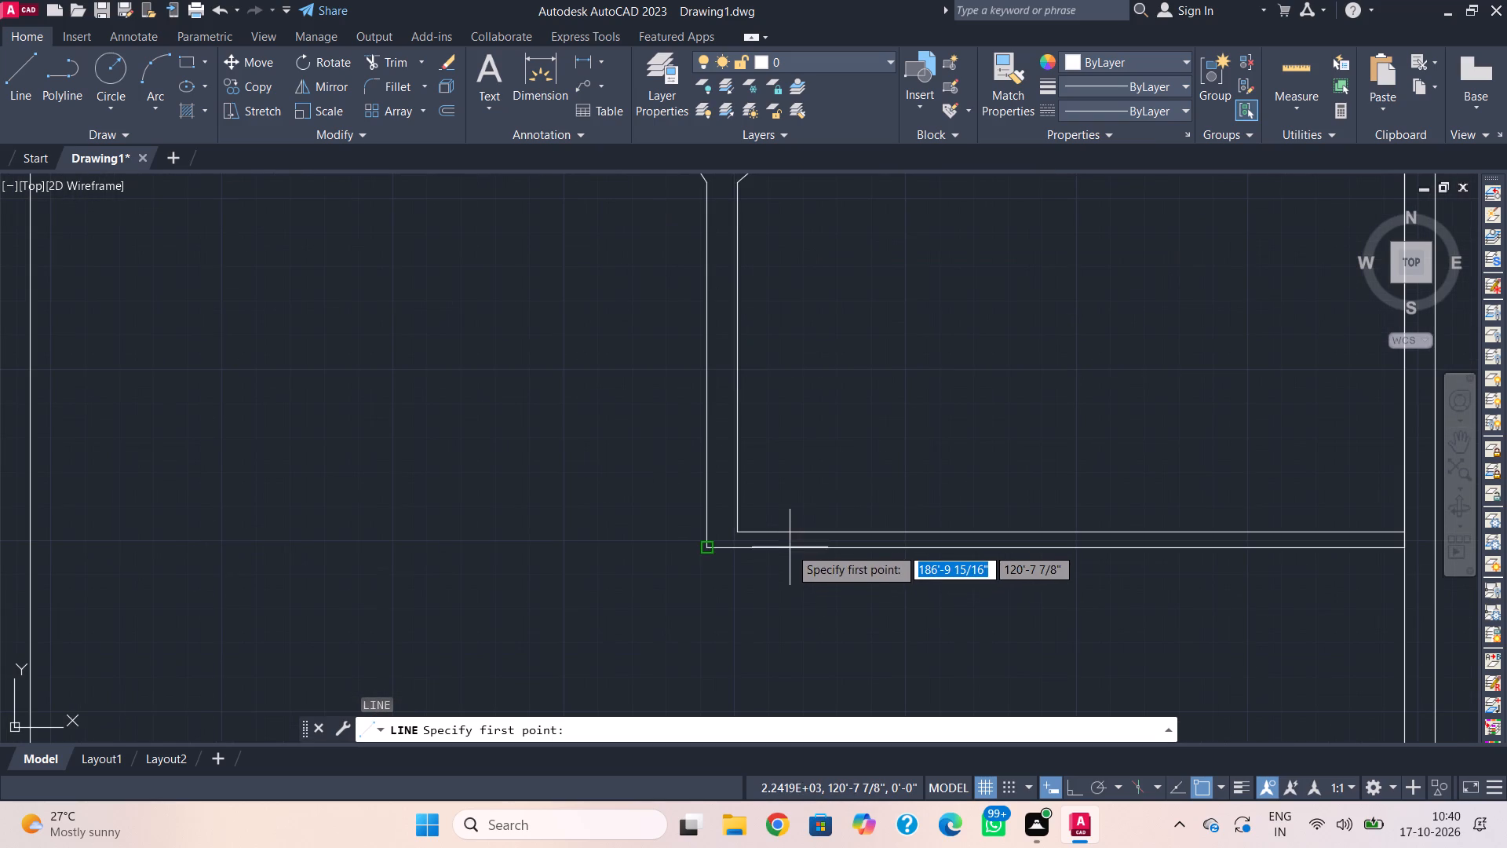
click(852, 546)
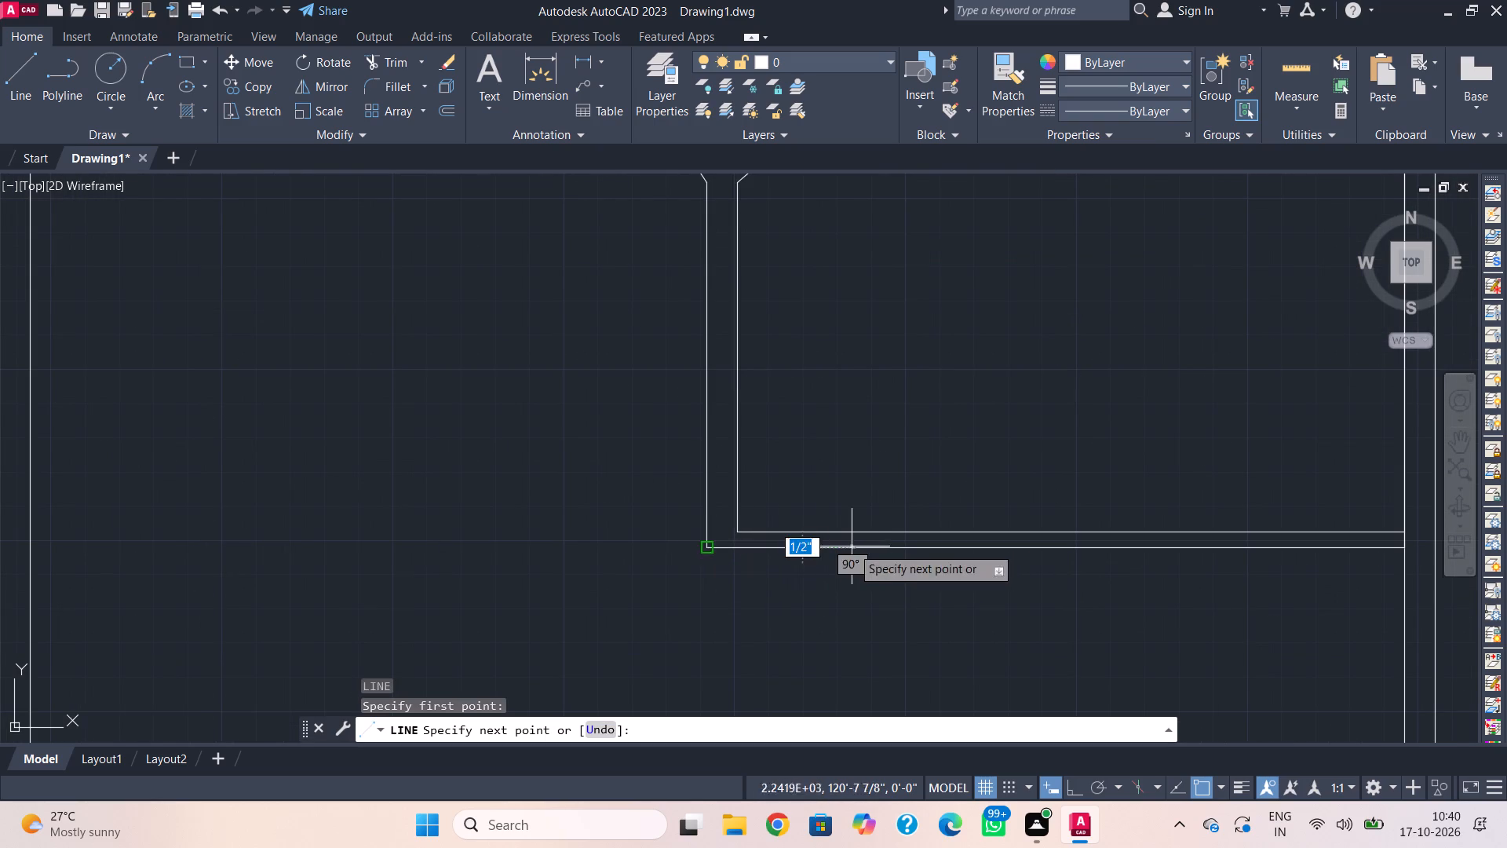
middle_drag(838, 644, 799, 510)
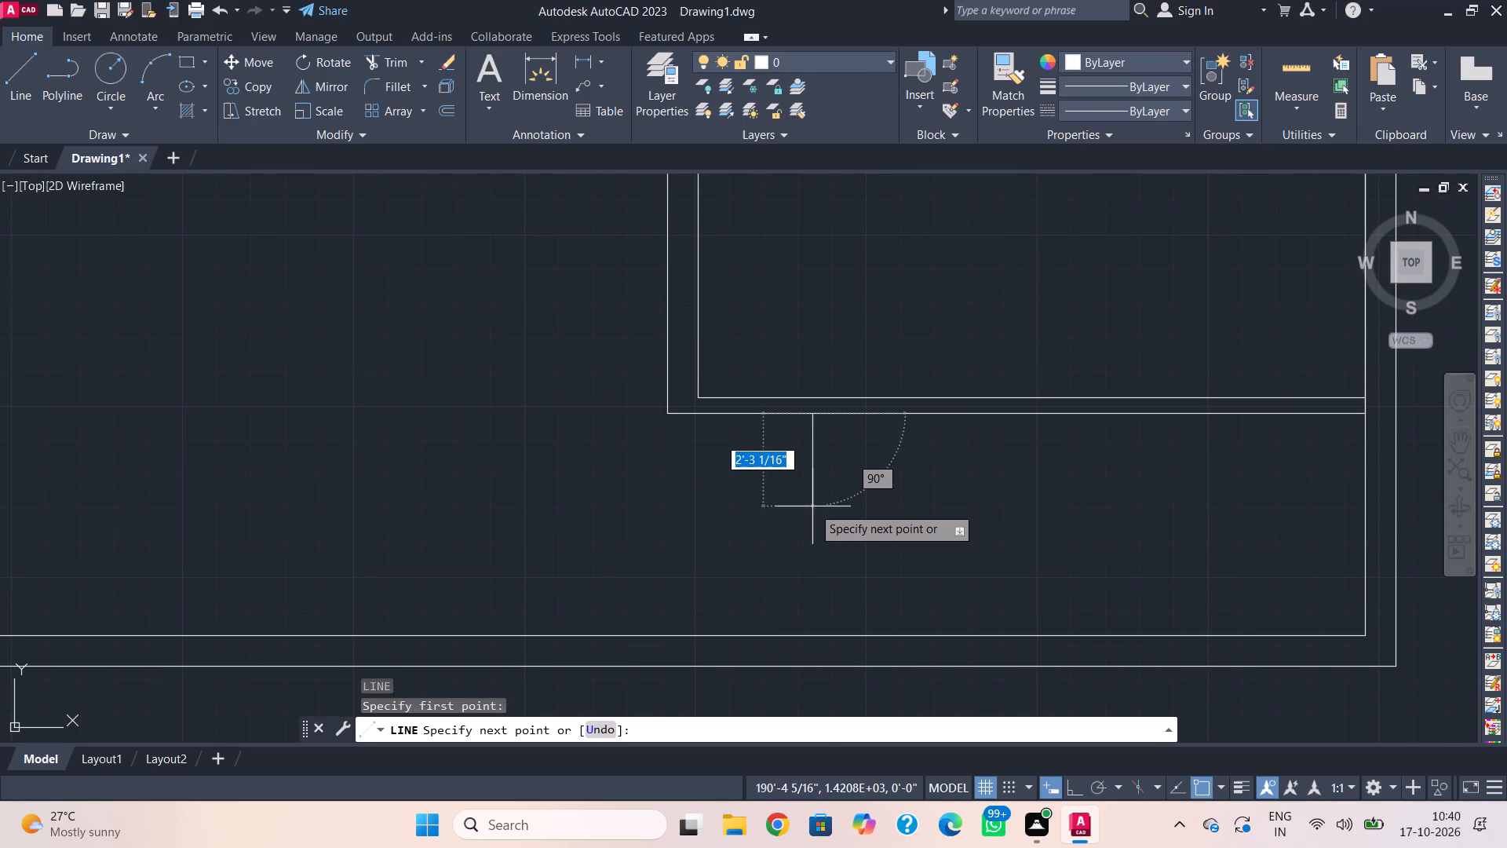
key(F8)
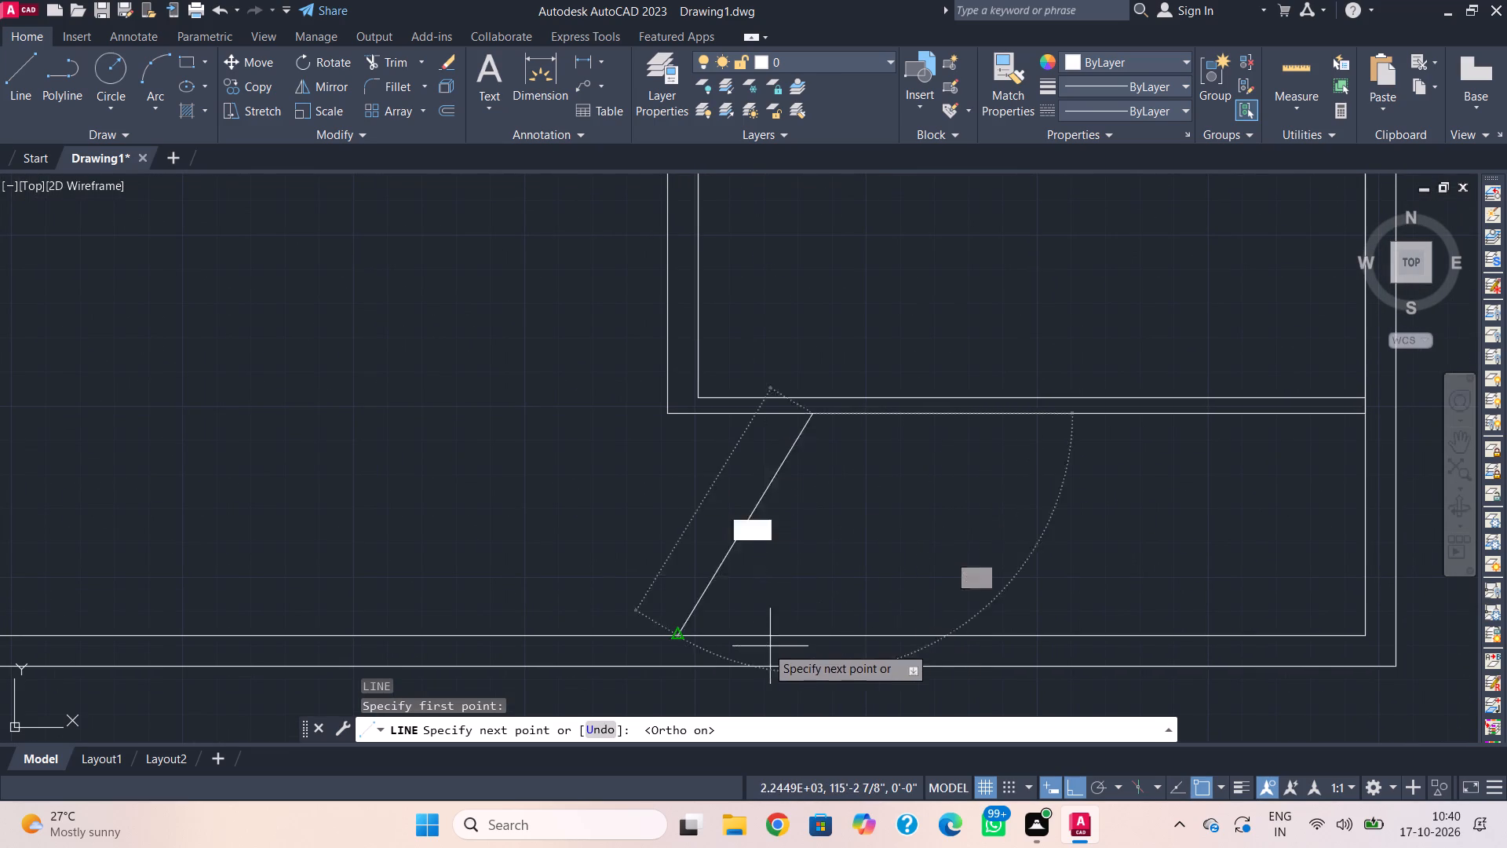
click(826, 686)
key(Escape)
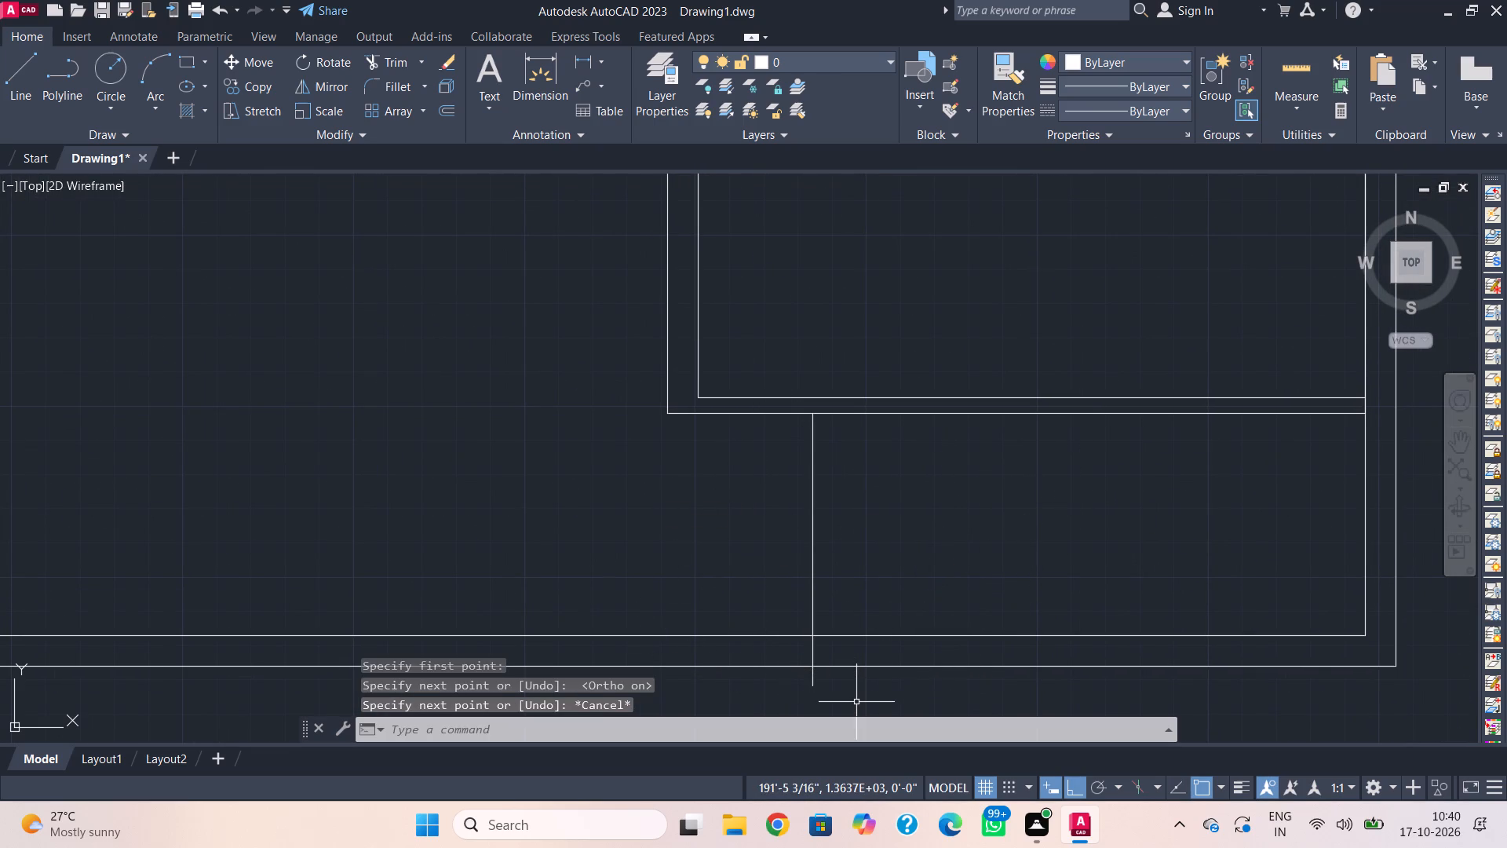
Trim the new vertical line's overhang beyond and between the bottom outer wall lines so it ends at the wall's inner line.
text(tr)
key(space)
drag(826, 684, 793, 684)
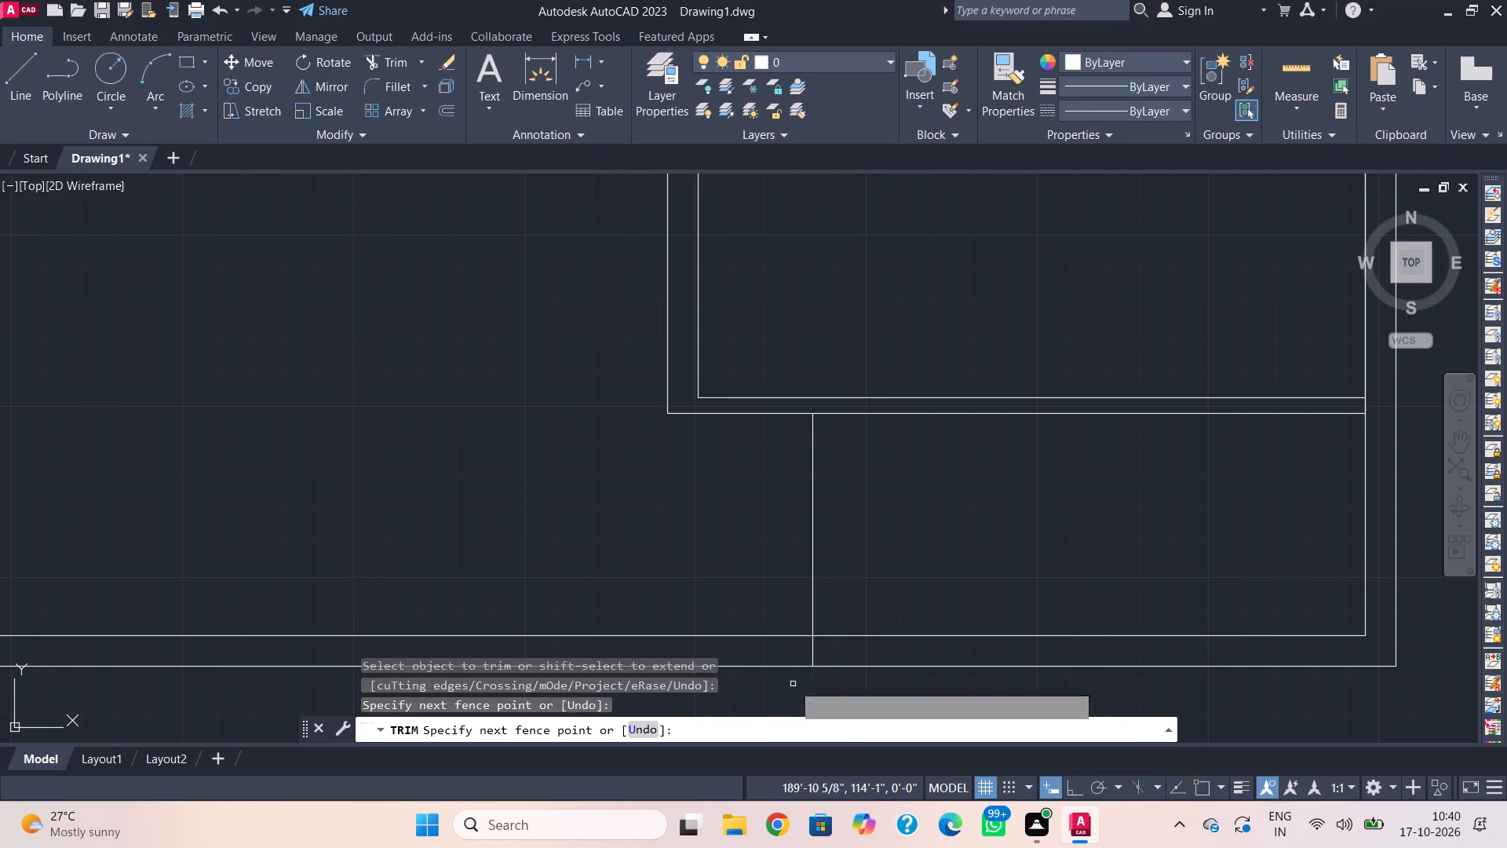
drag(822, 657, 779, 654)
key(Escape)
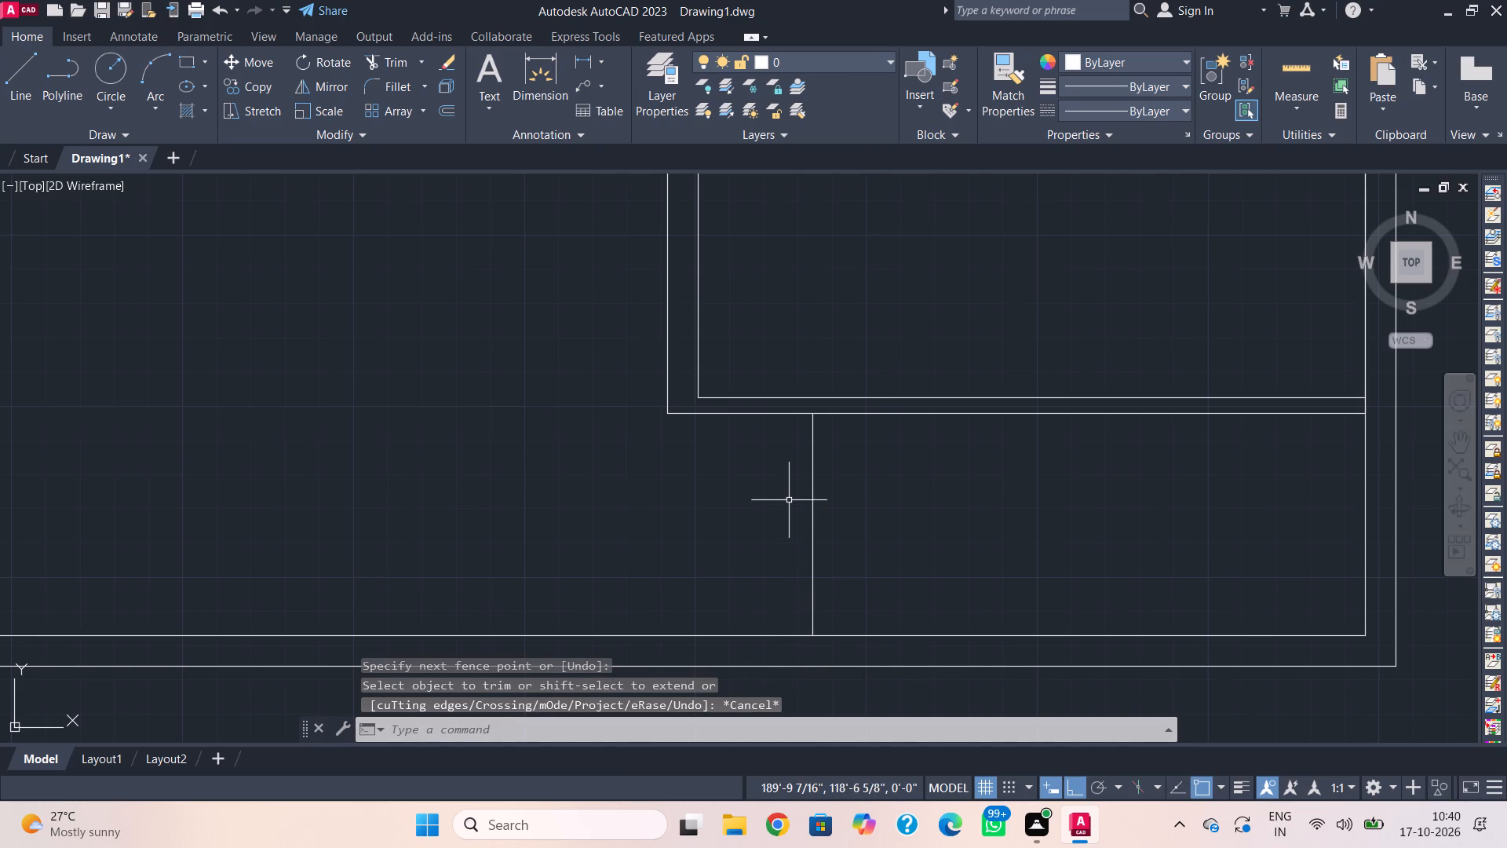
Offset the vertical line below the lower room 9" to its left to form a wall.
text(o)
key(space)
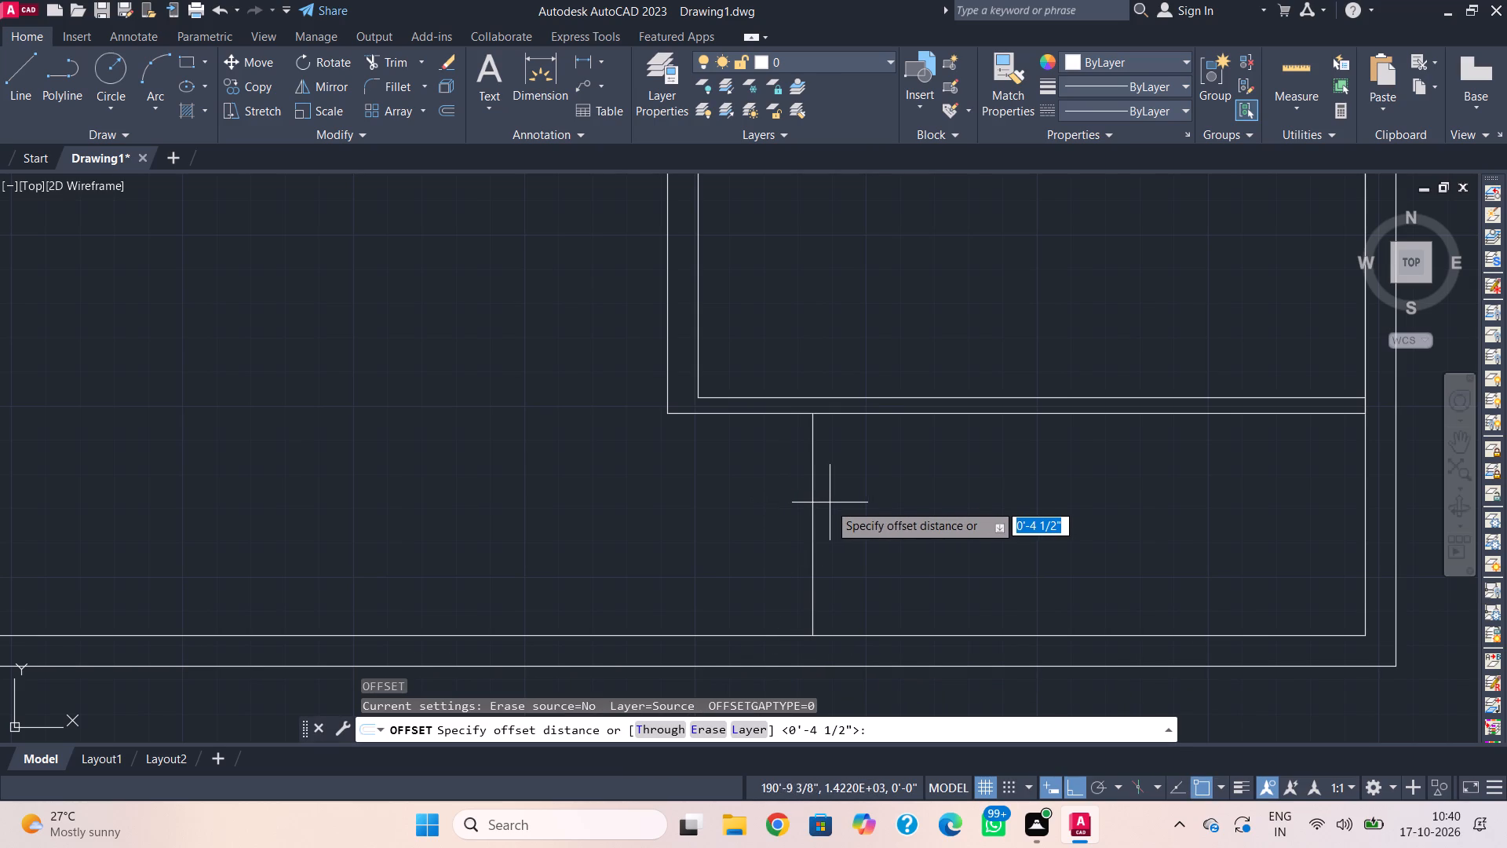
text(9")
key(Return)
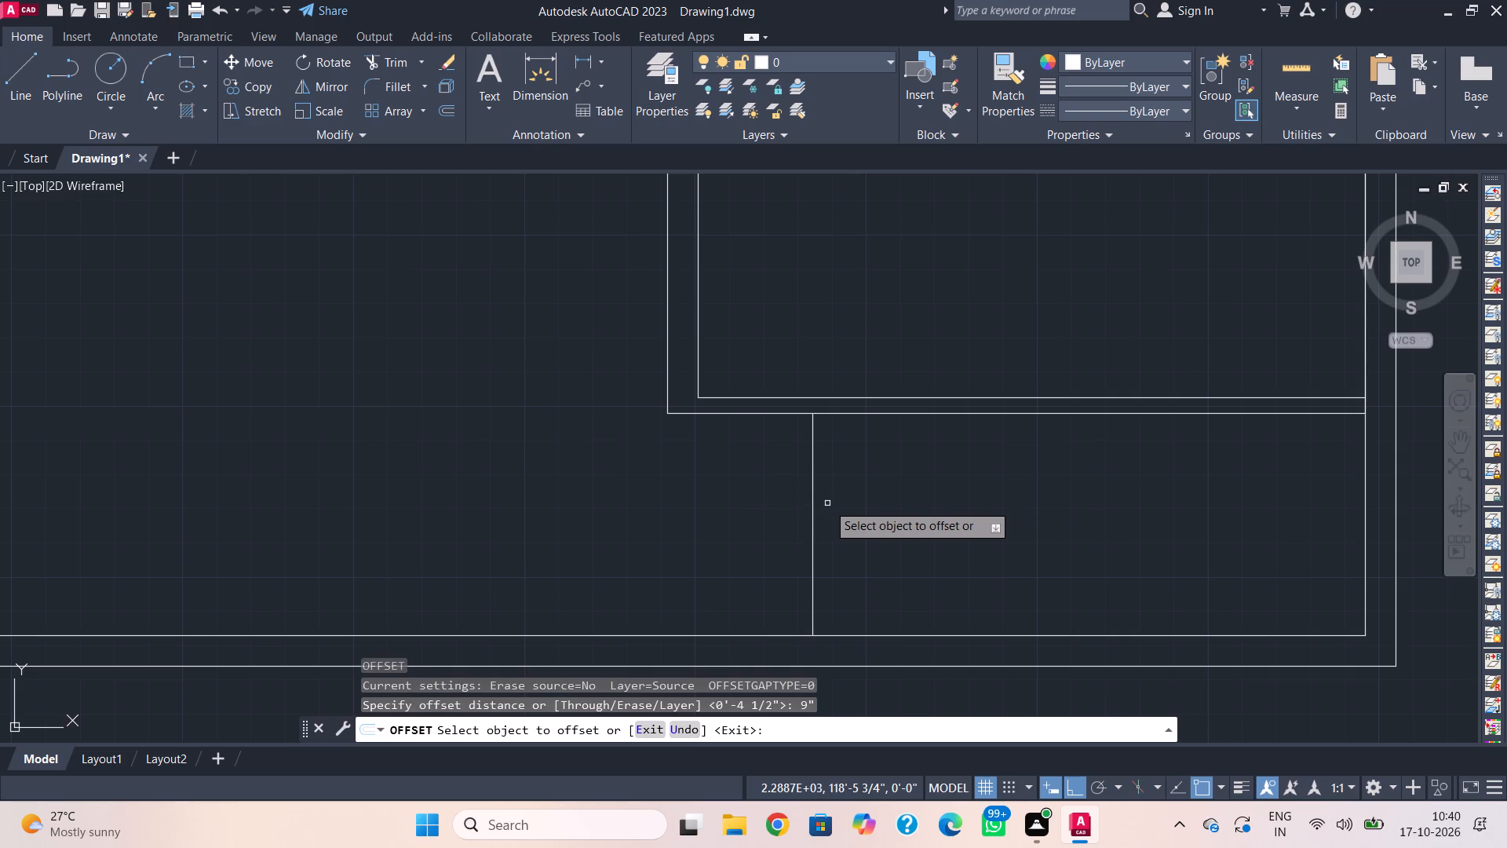
click(813, 517)
click(790, 534)
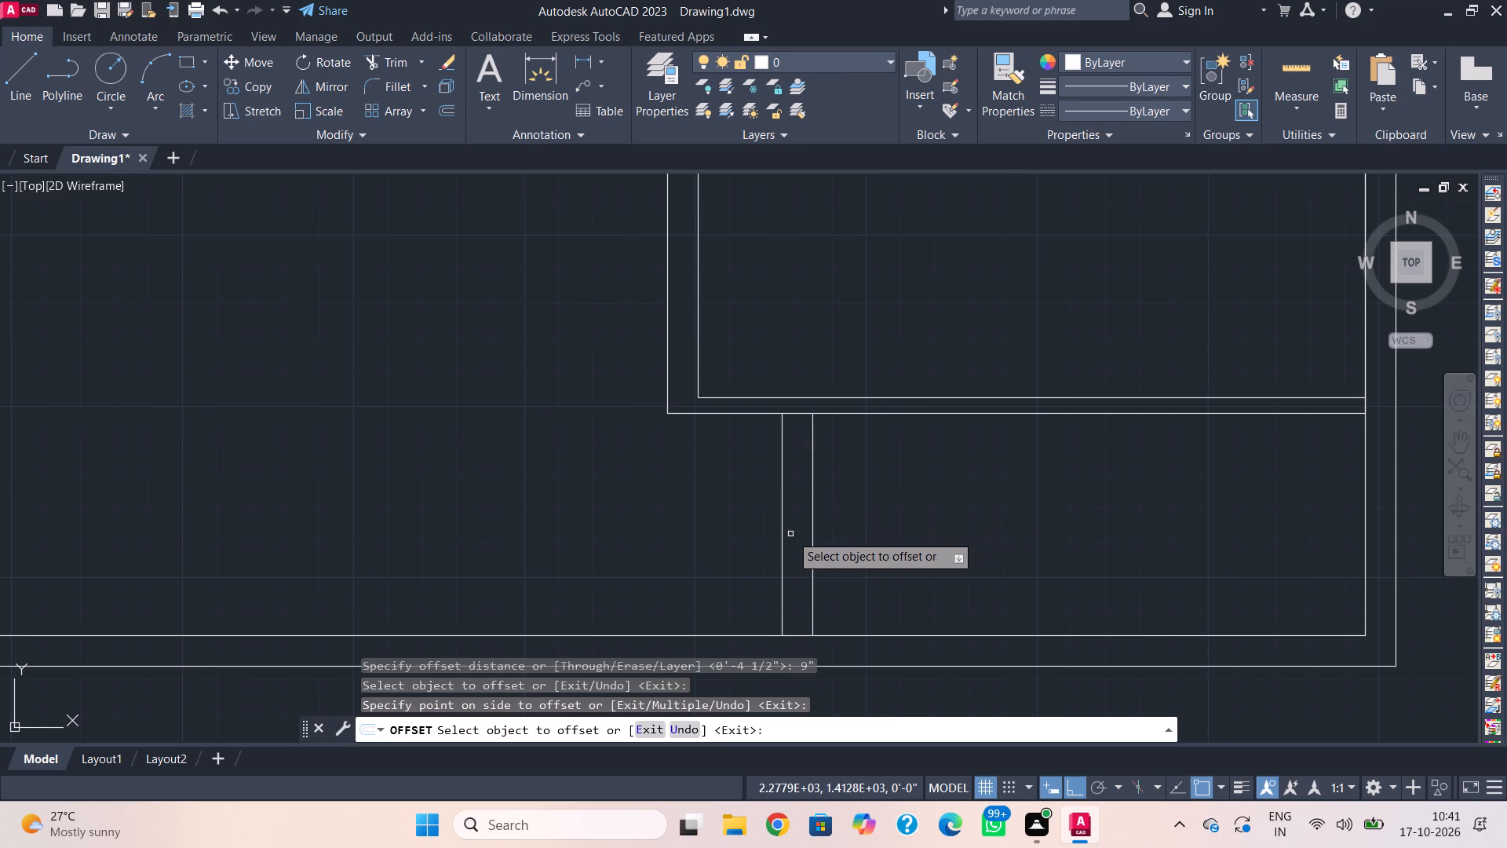
scroll(790, 534, down, 1)
scroll(785, 465, down, 2)
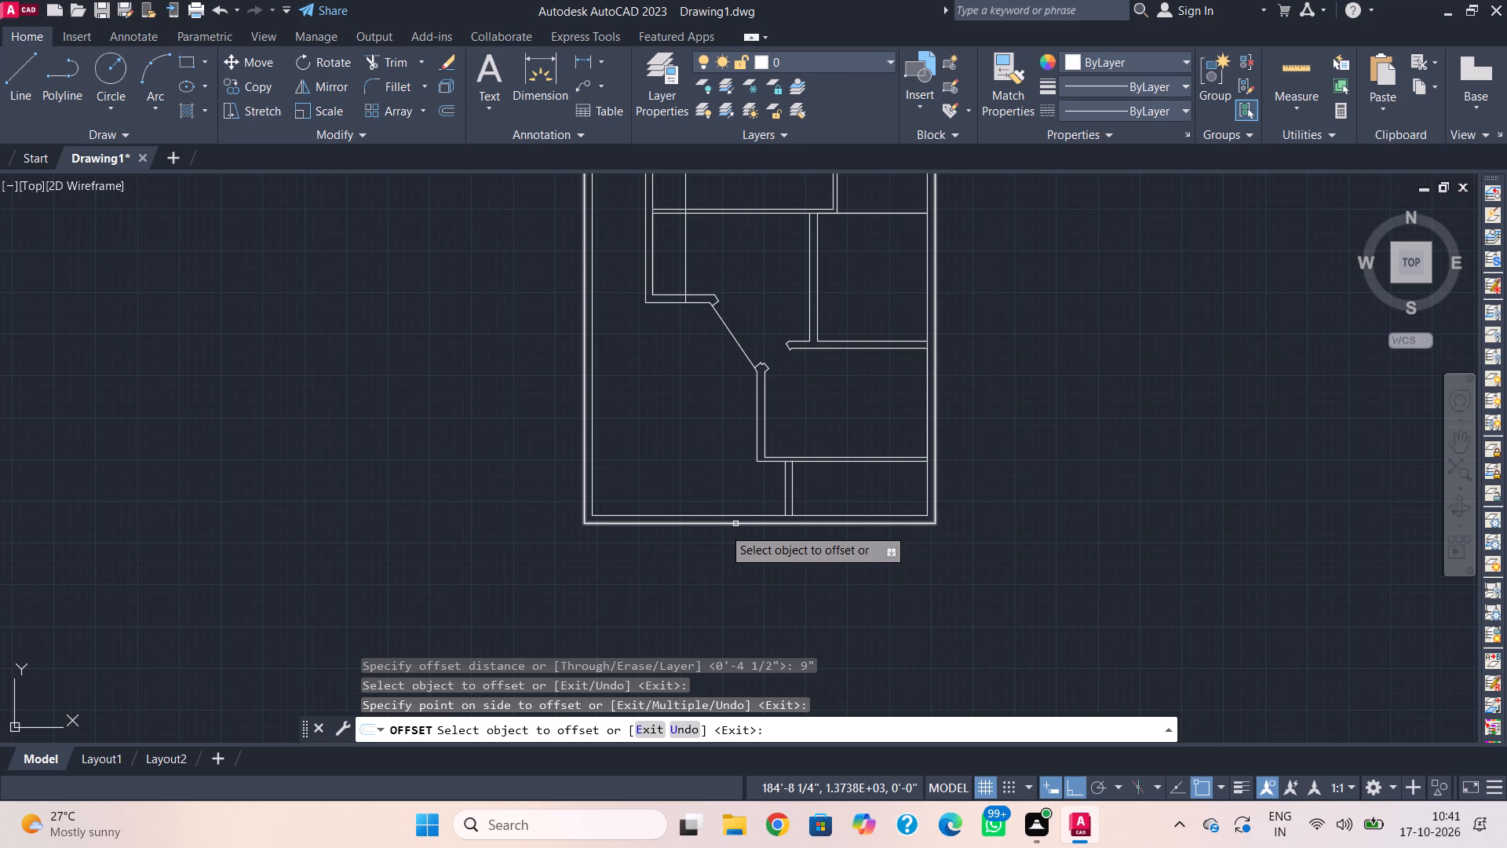
key(Escape)
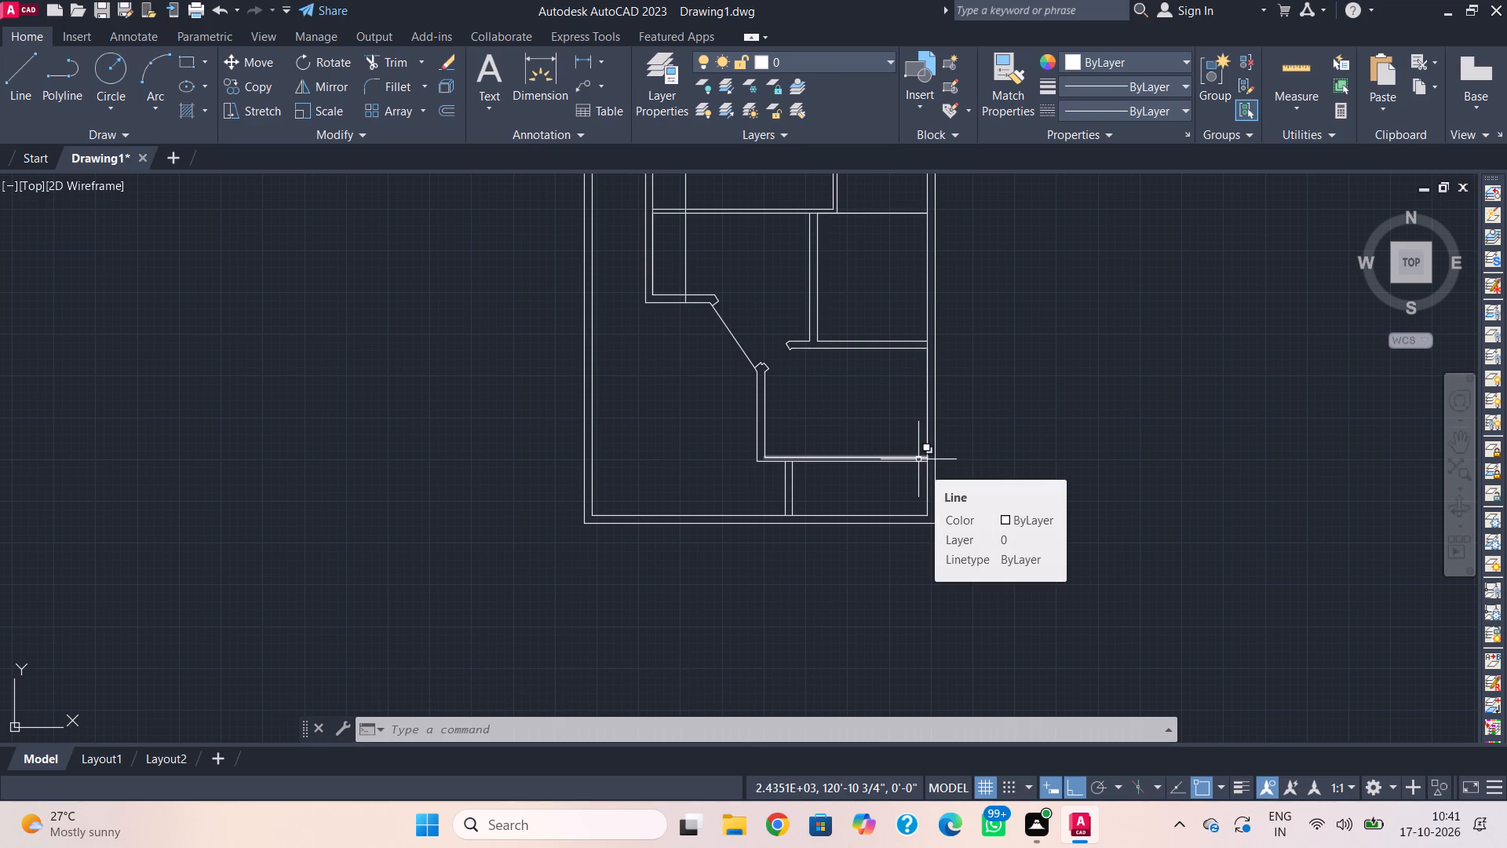
Erase the right-hand line of the vertical partition on the middle room's right side.
scroll(907, 397, down, 4)
scroll(901, 409, up, 2)
middle_drag(887, 481, 879, 548)
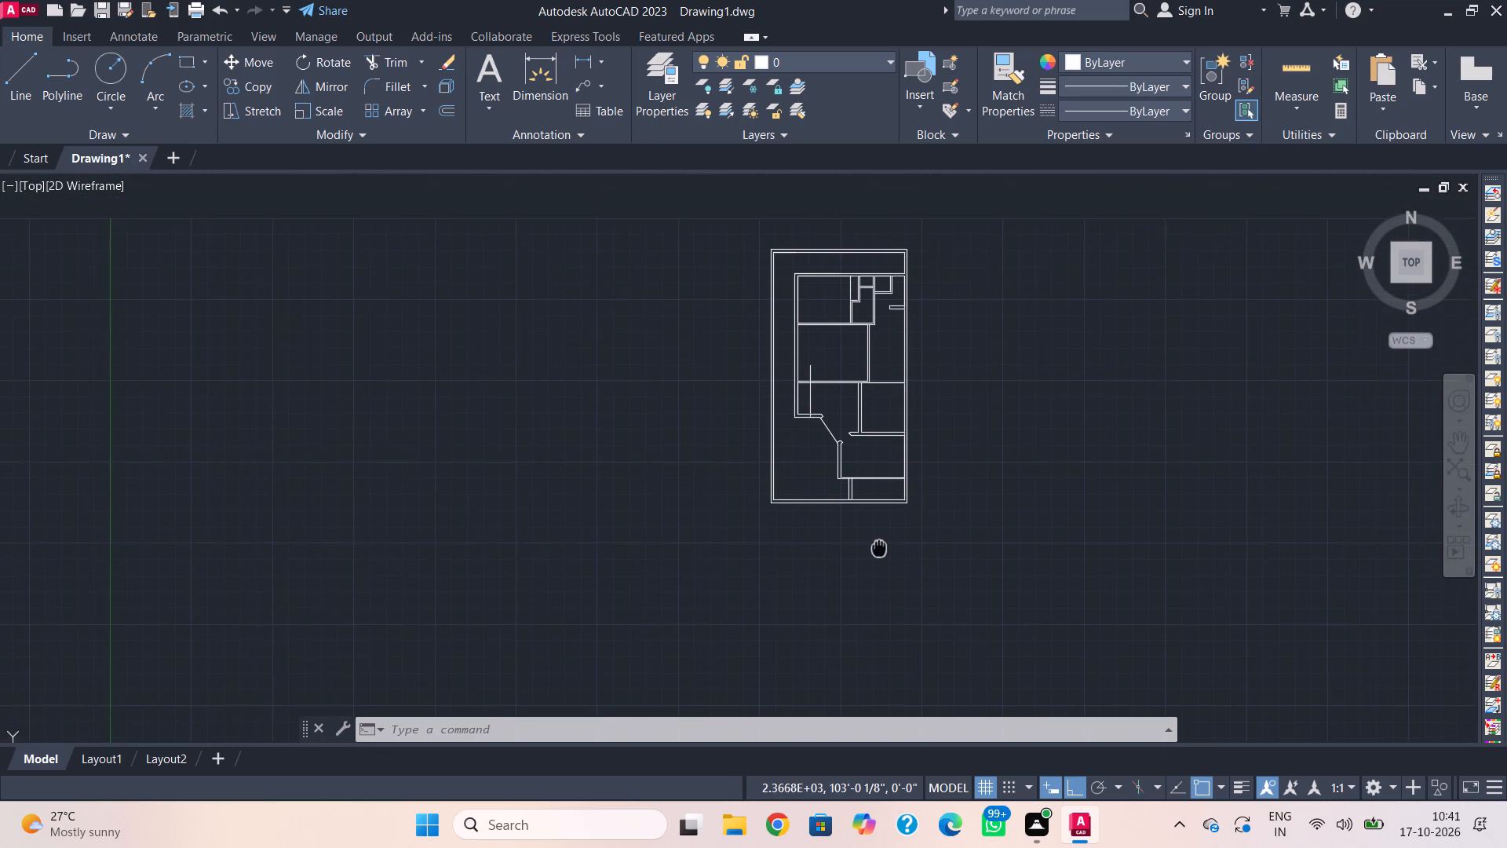
middle_drag(879, 548, 883, 550)
scroll(859, 437, up, 1)
middle_drag(858, 528, 858, 537)
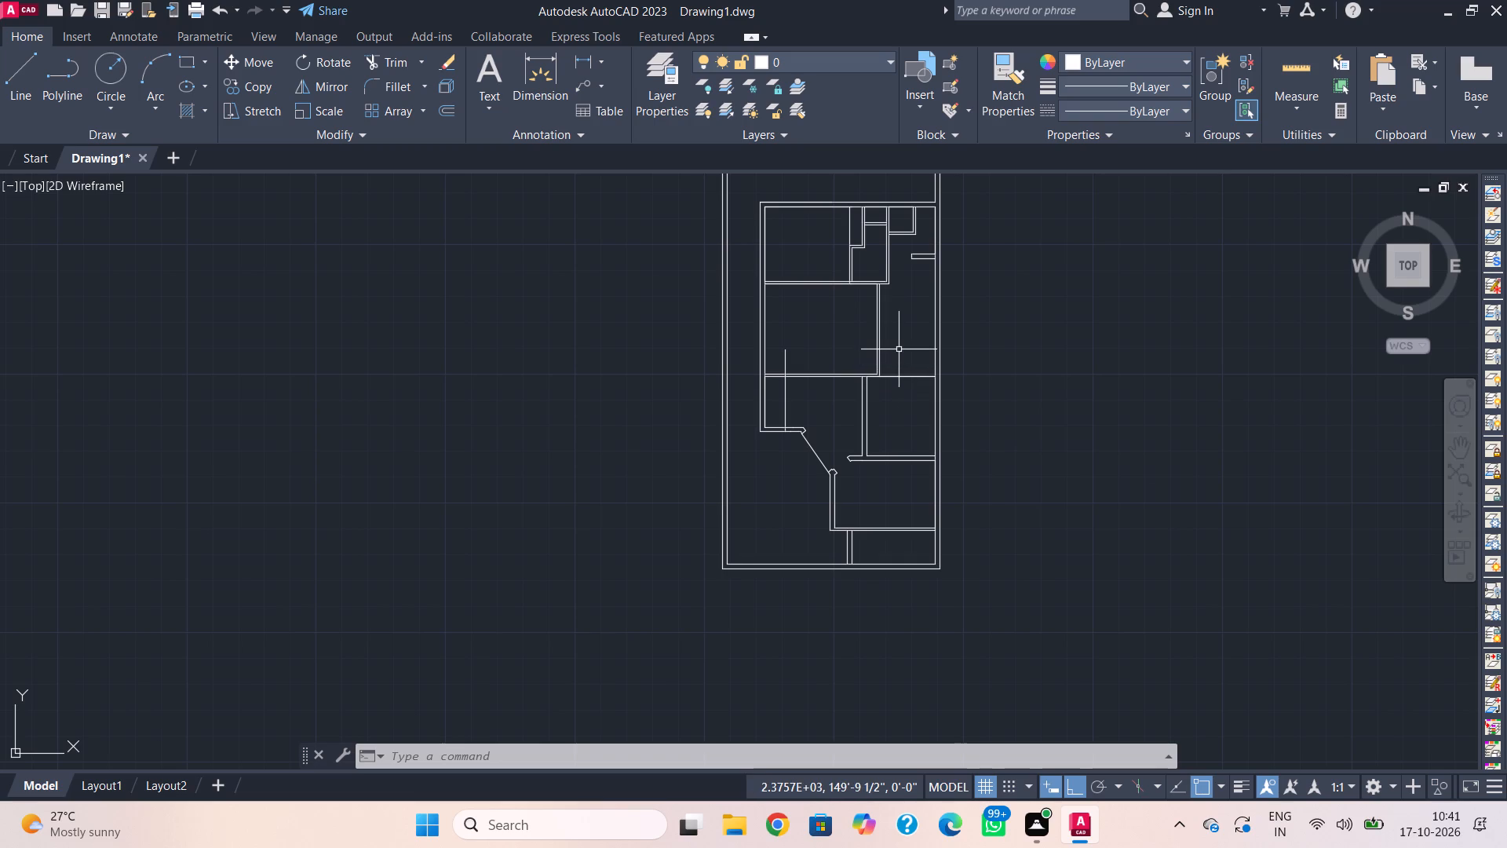
middle_drag(899, 349, 853, 403)
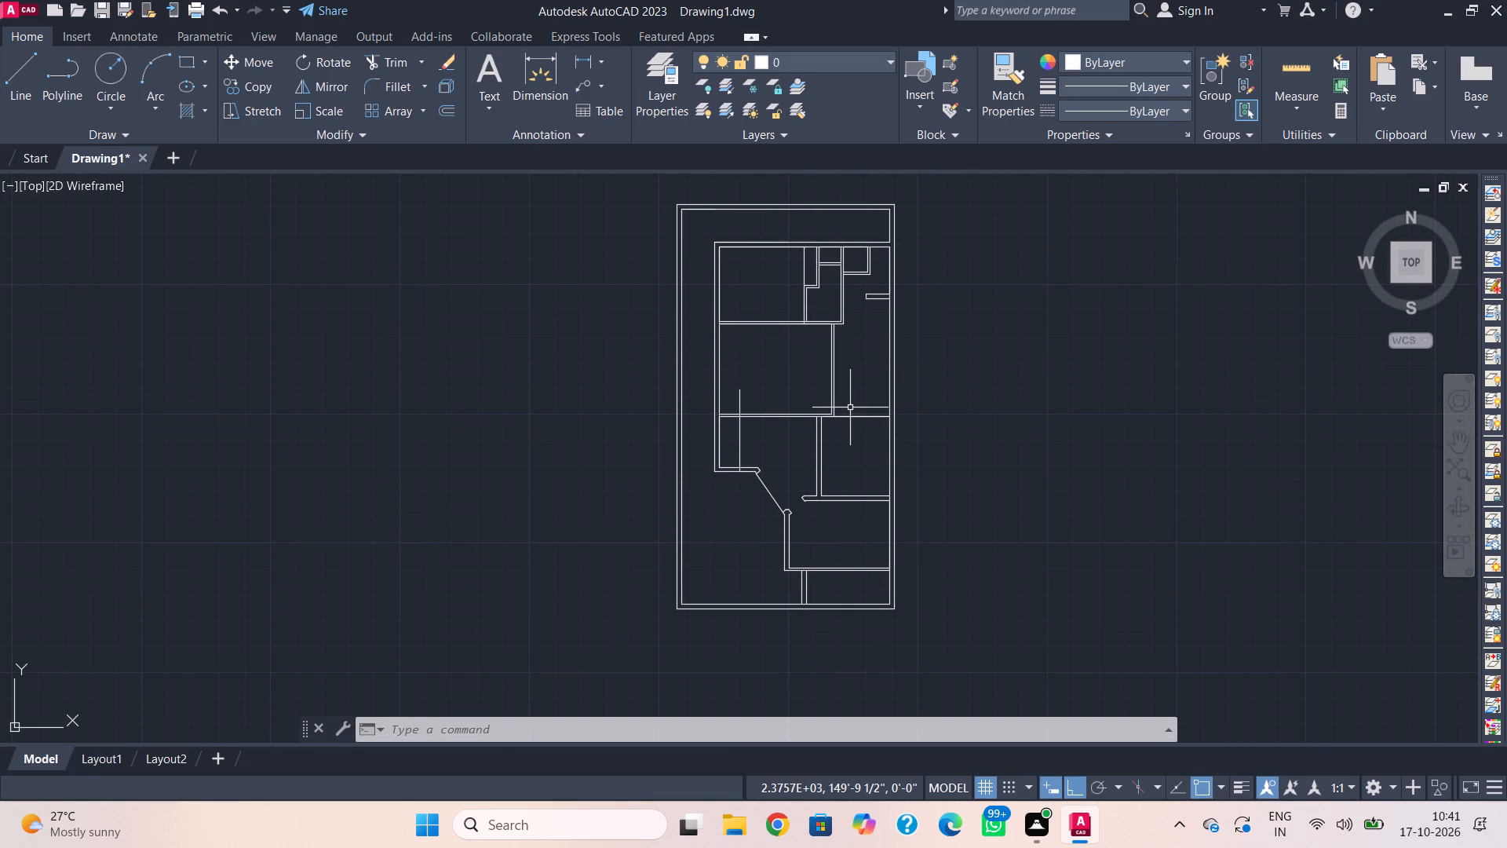
scroll(843, 411, up, 1)
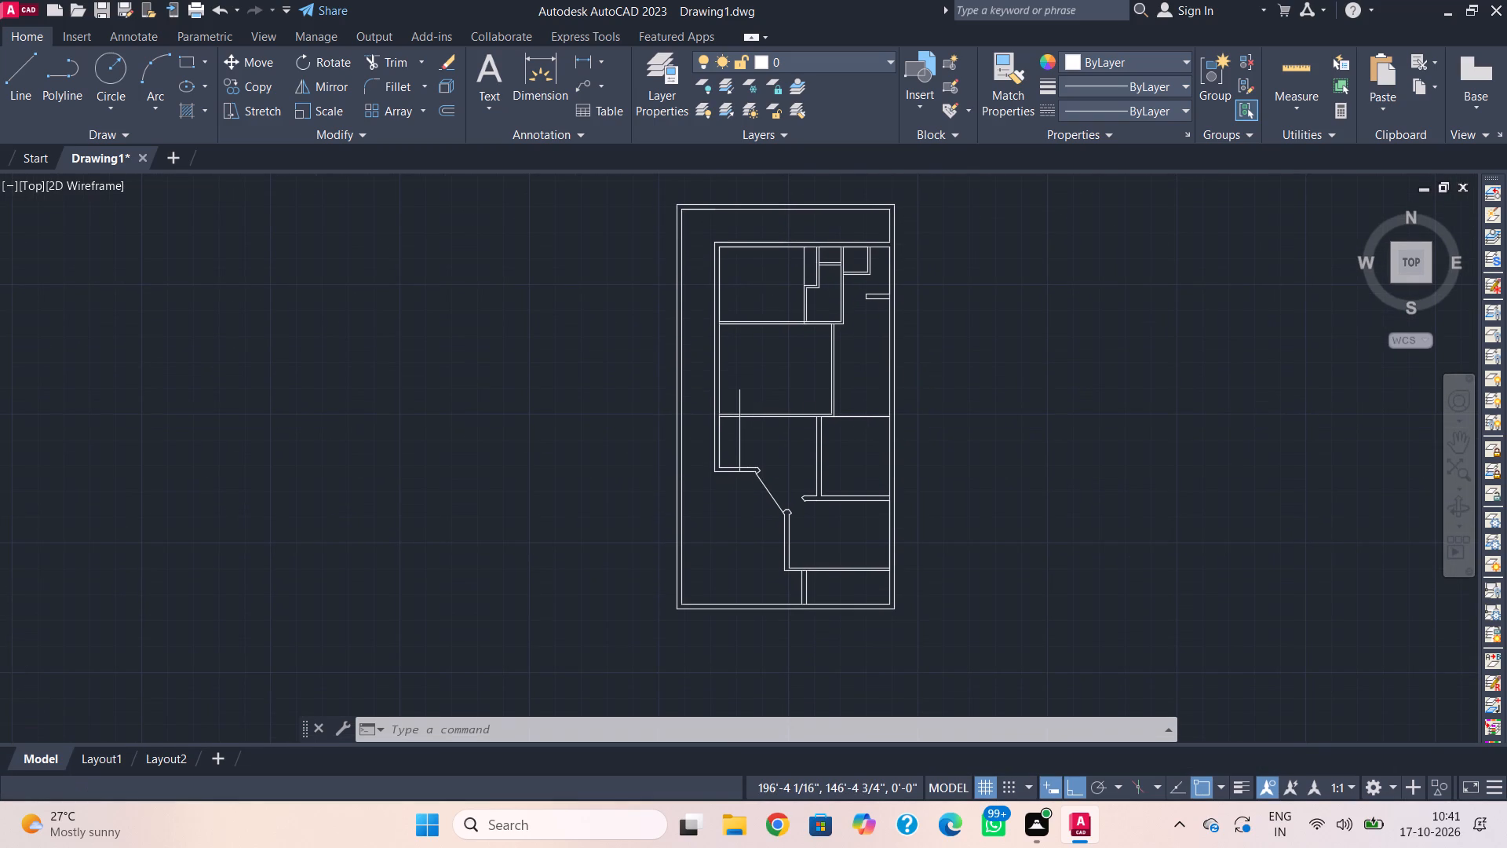
middle_drag(843, 369, 833, 406)
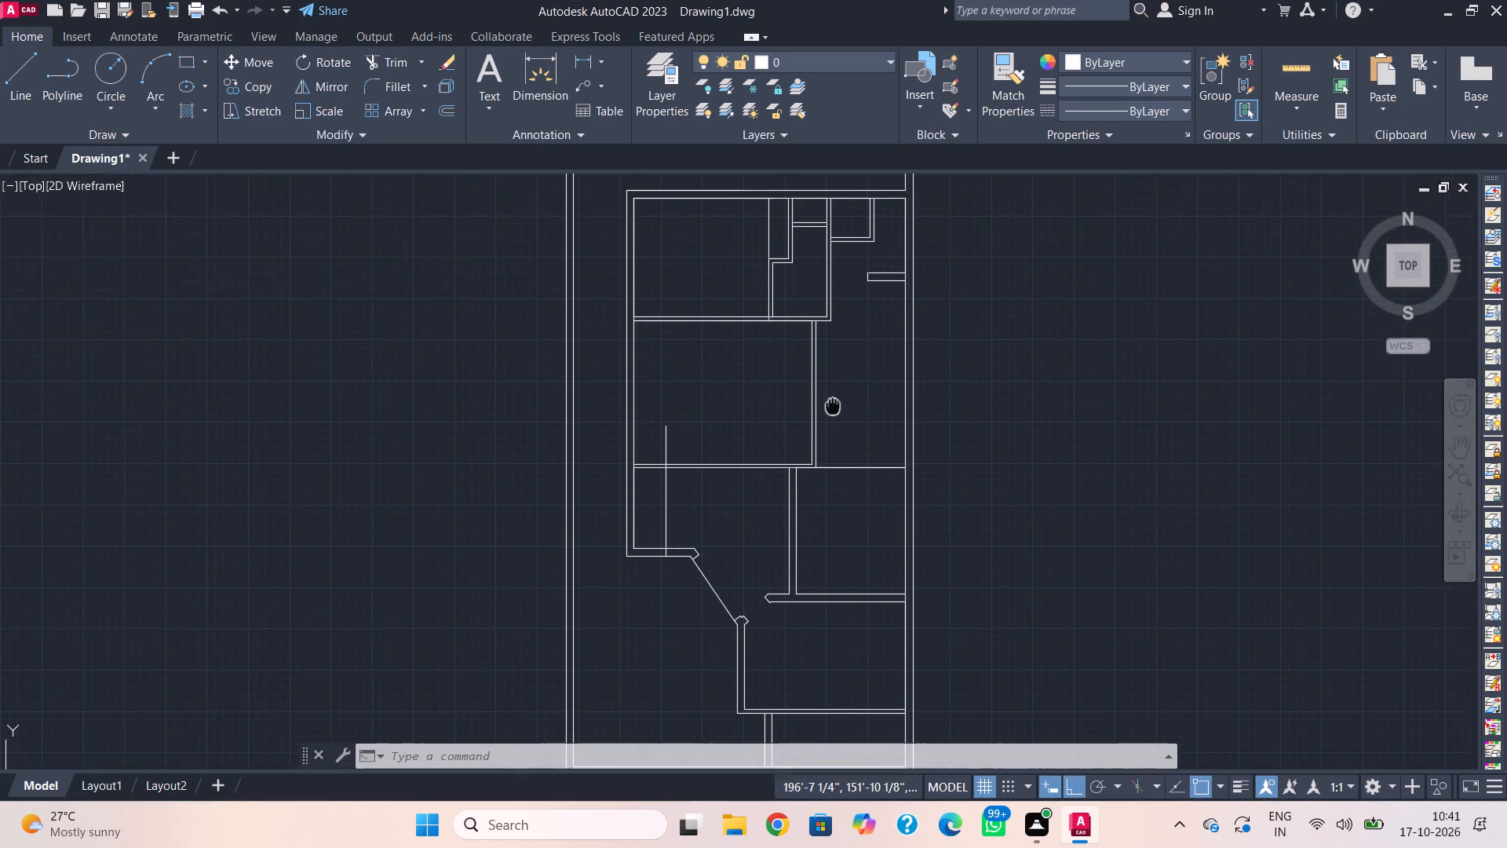
middle_drag(833, 406, 808, 434)
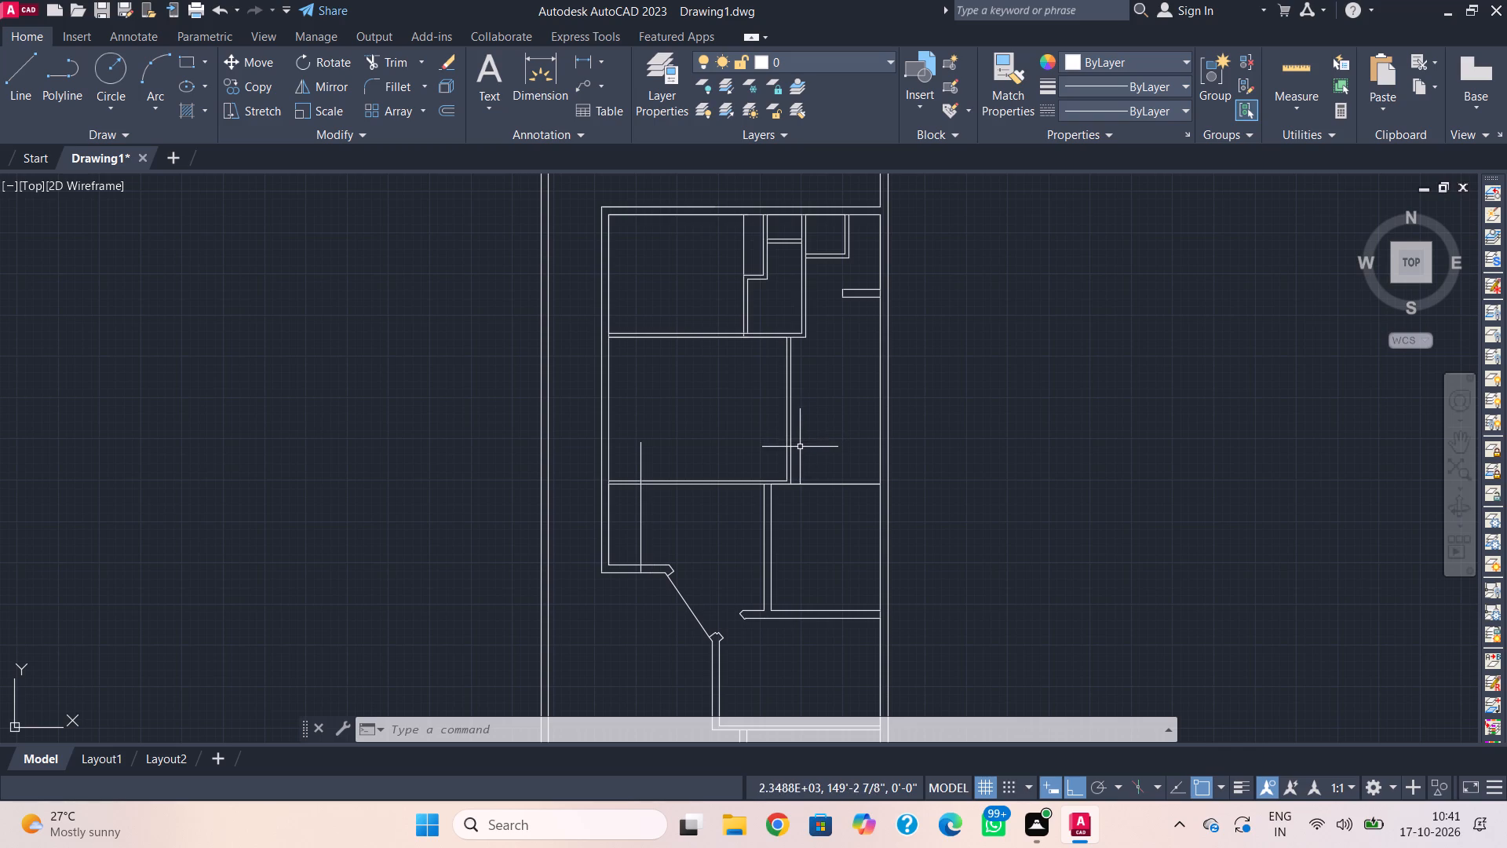
scroll(790, 453, up, 3)
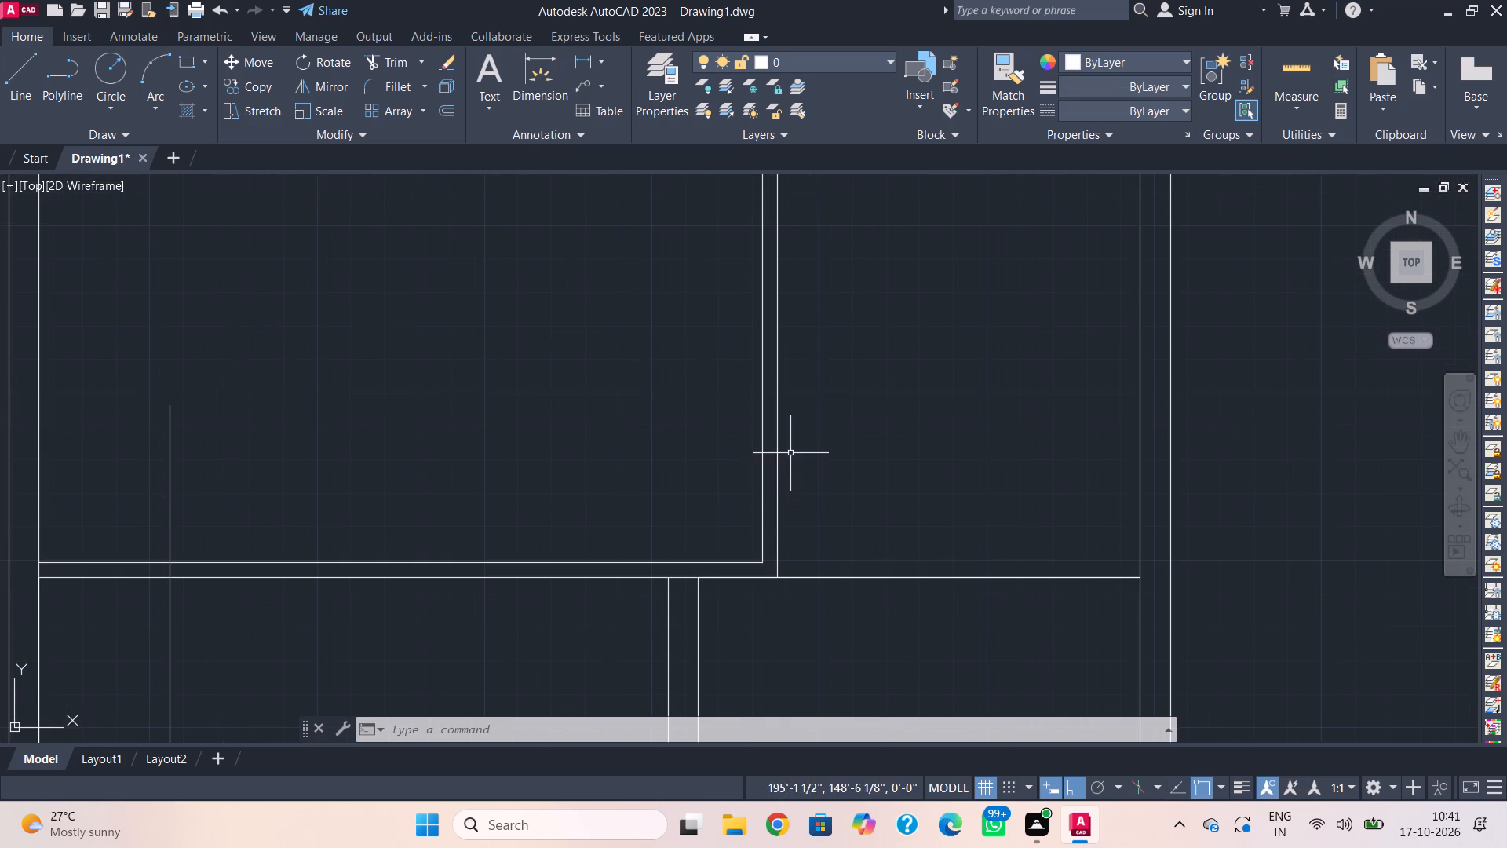
click(779, 471)
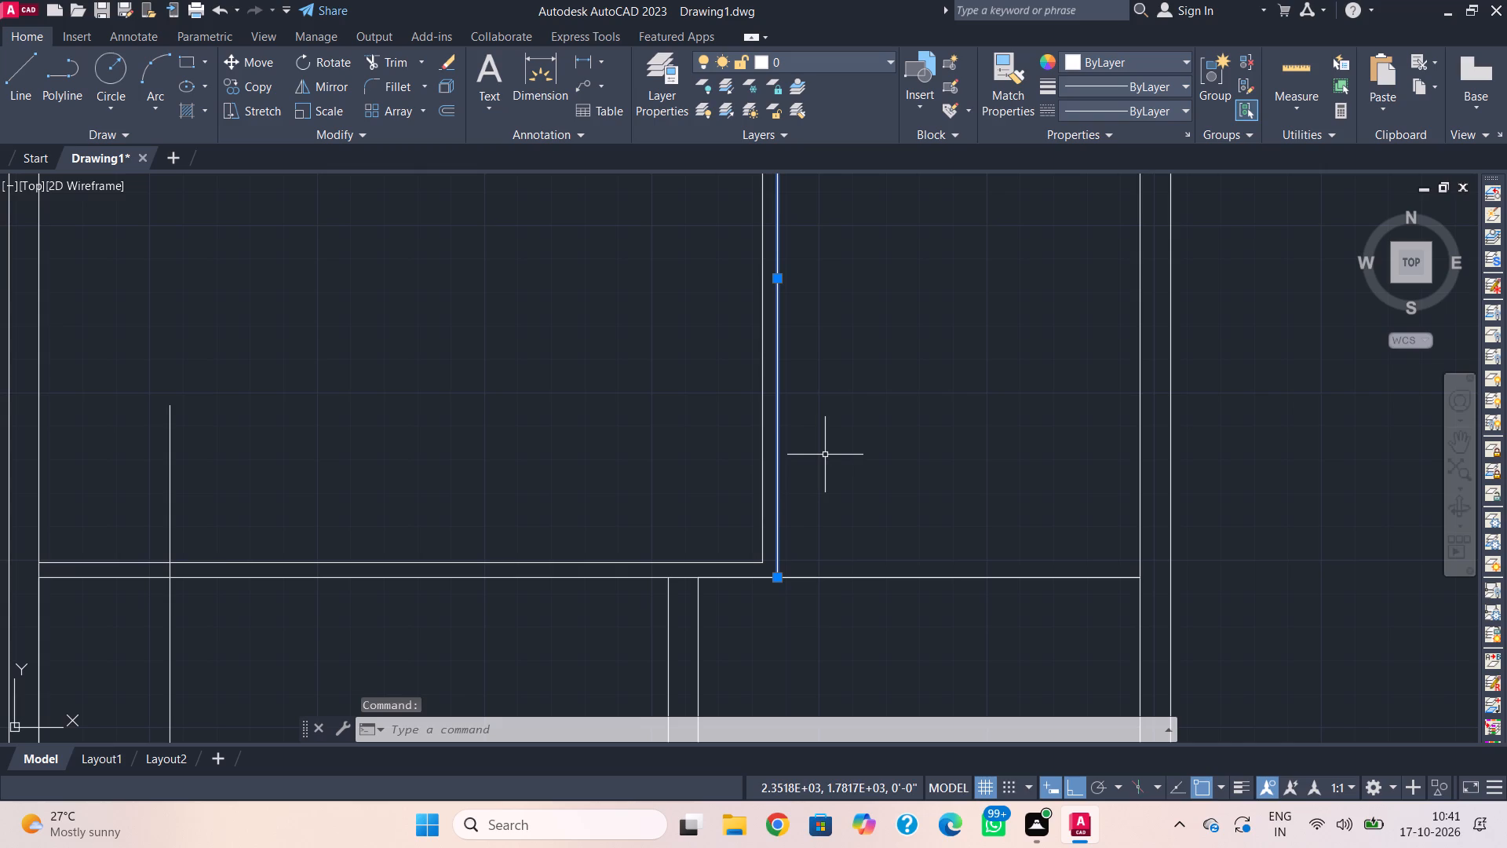
key(Delete)
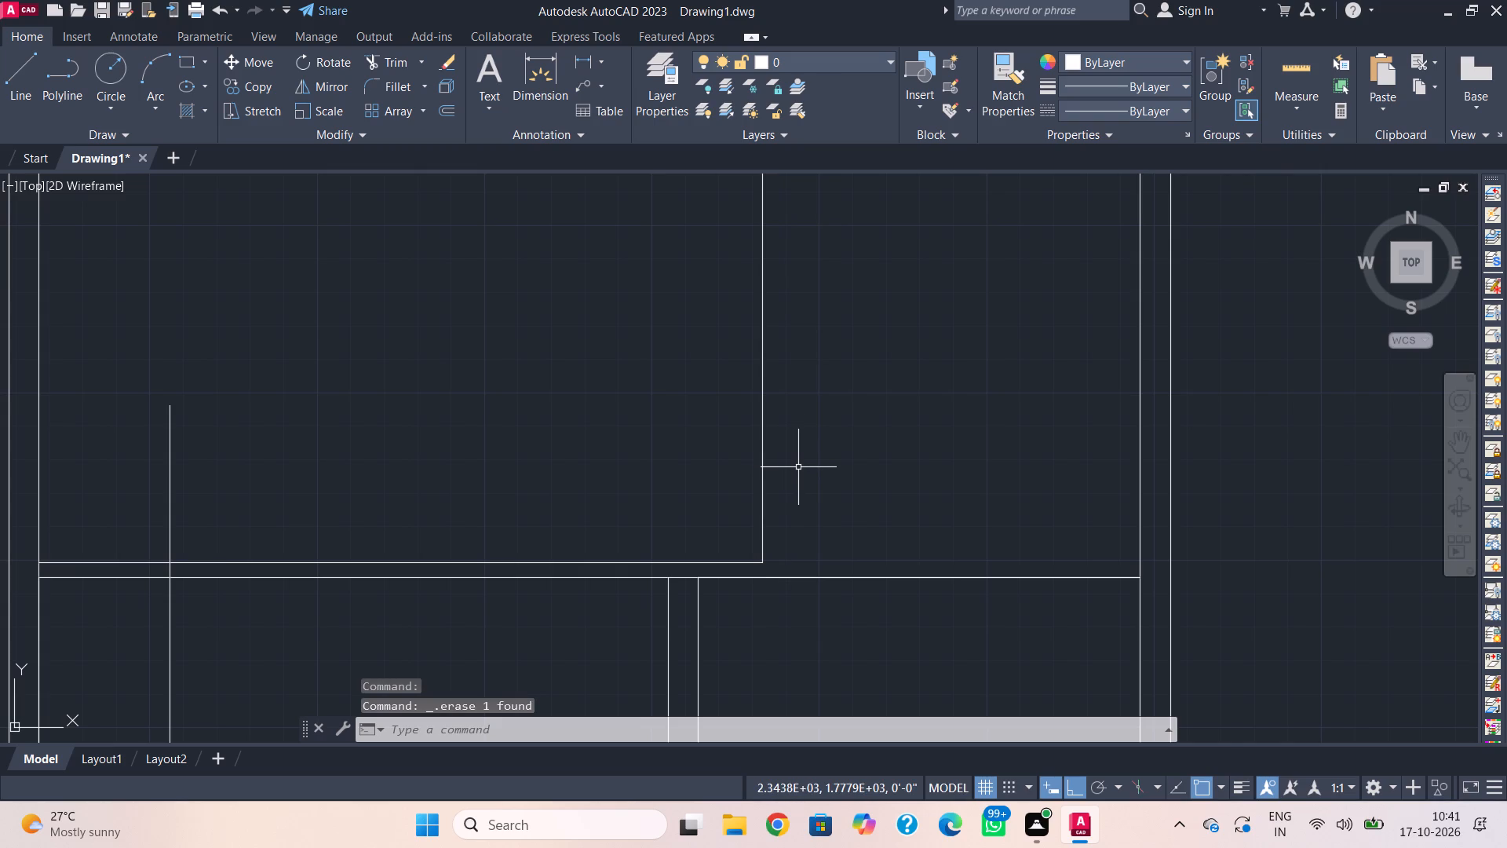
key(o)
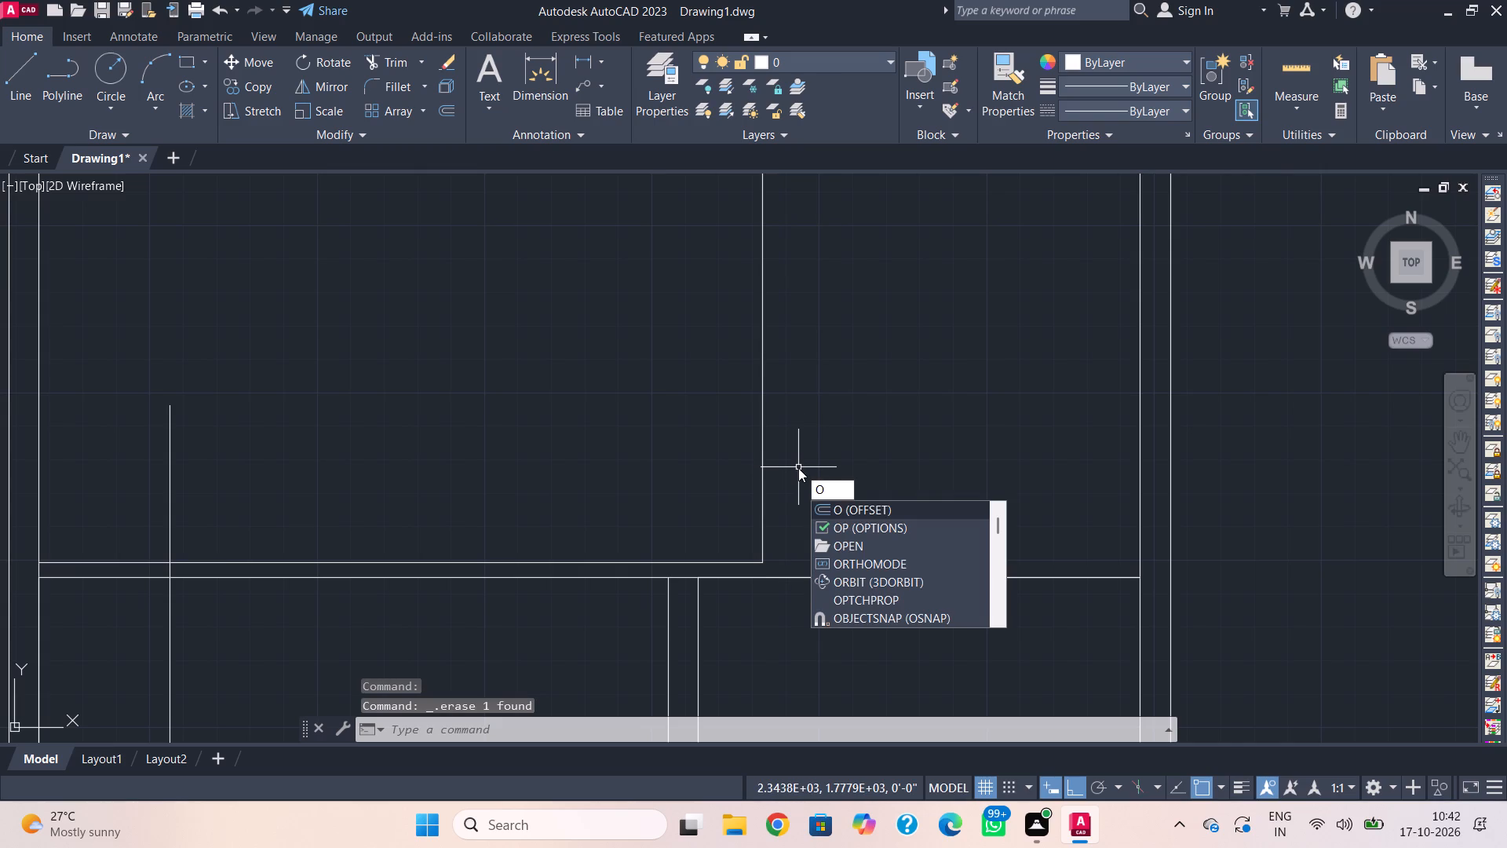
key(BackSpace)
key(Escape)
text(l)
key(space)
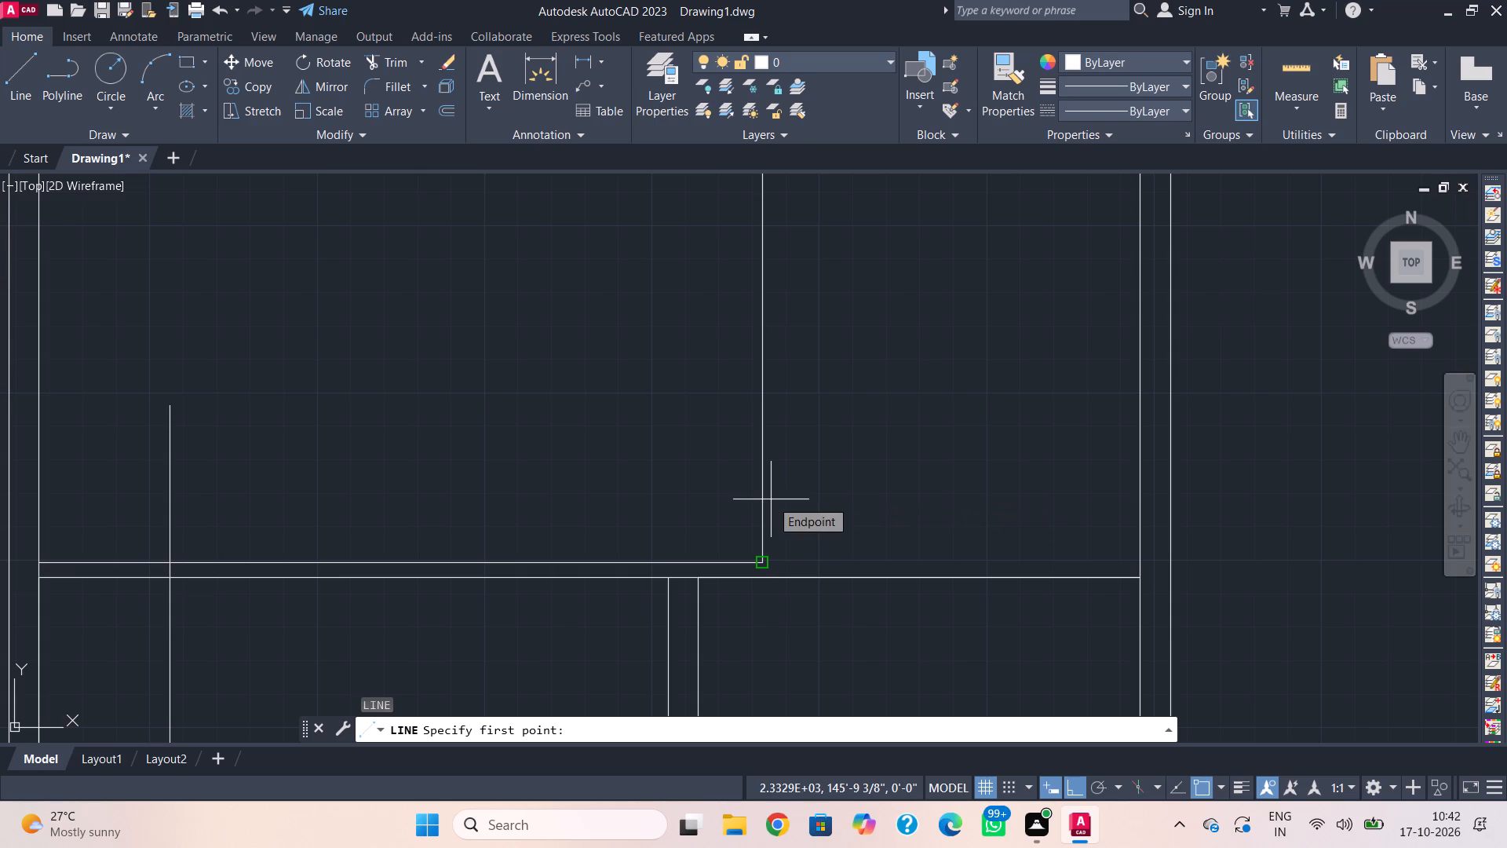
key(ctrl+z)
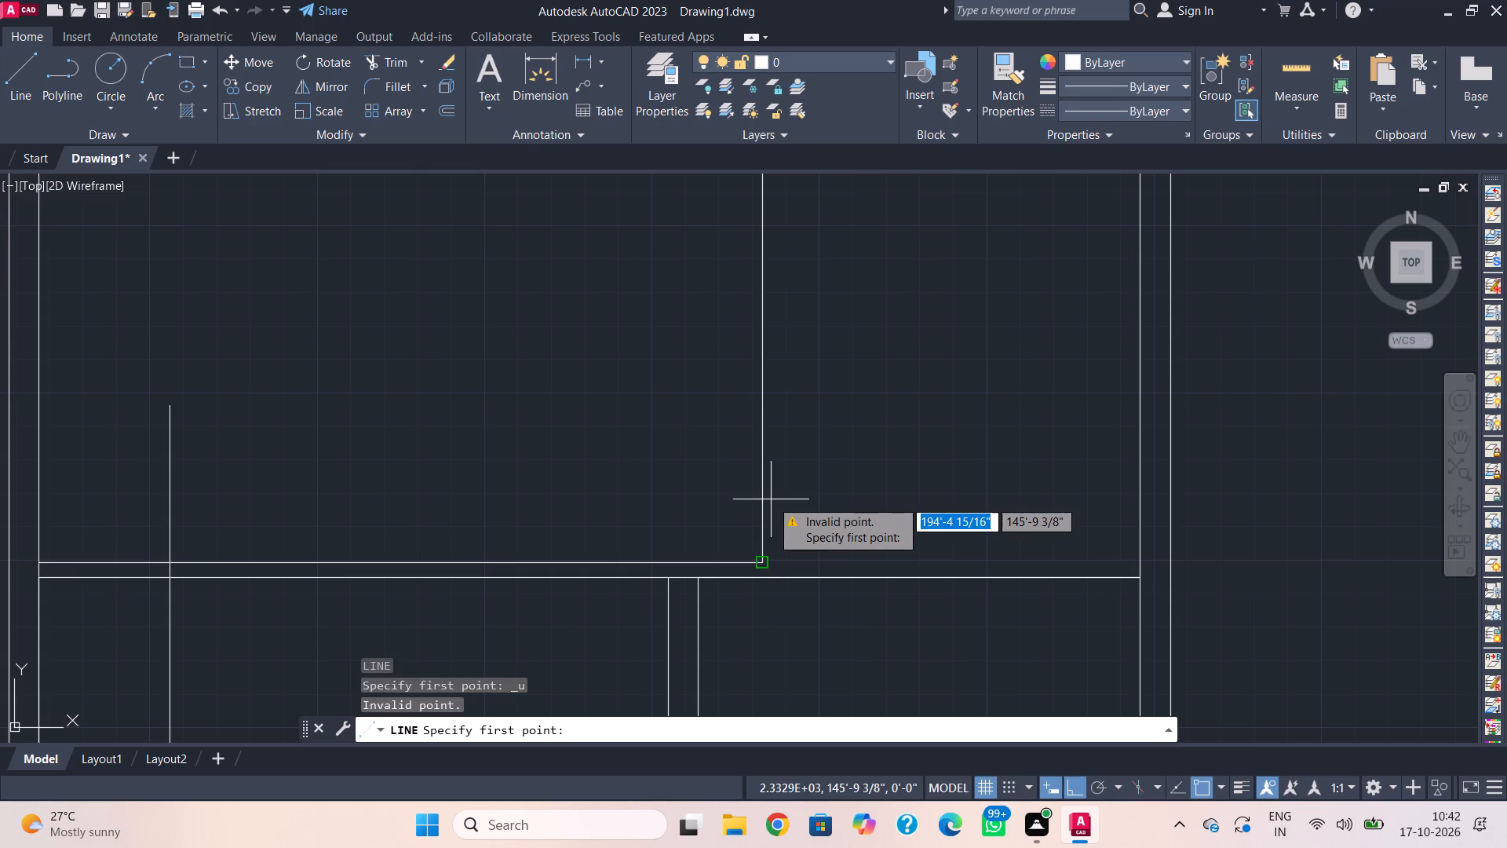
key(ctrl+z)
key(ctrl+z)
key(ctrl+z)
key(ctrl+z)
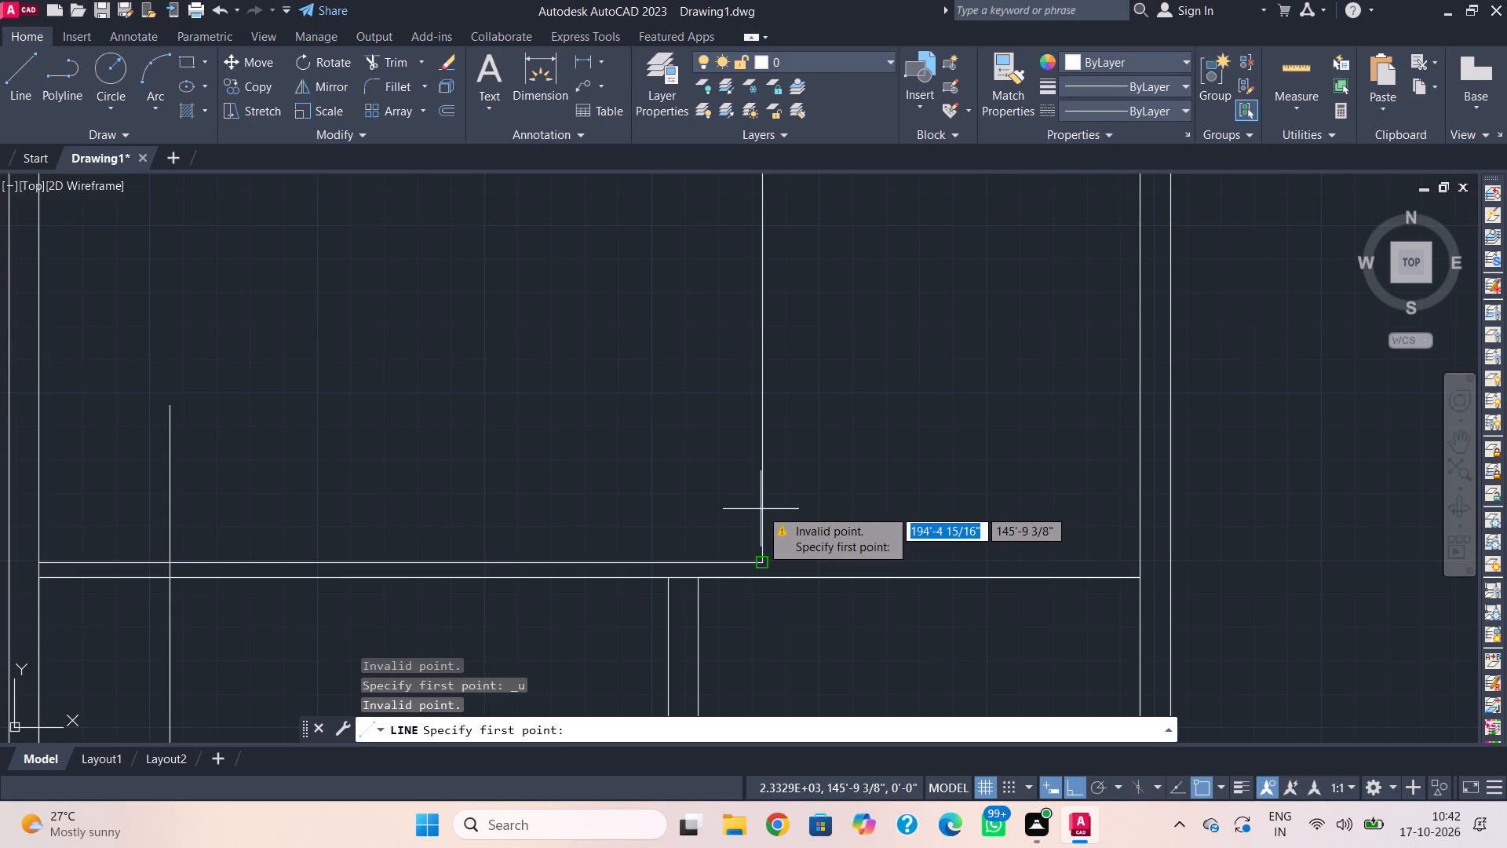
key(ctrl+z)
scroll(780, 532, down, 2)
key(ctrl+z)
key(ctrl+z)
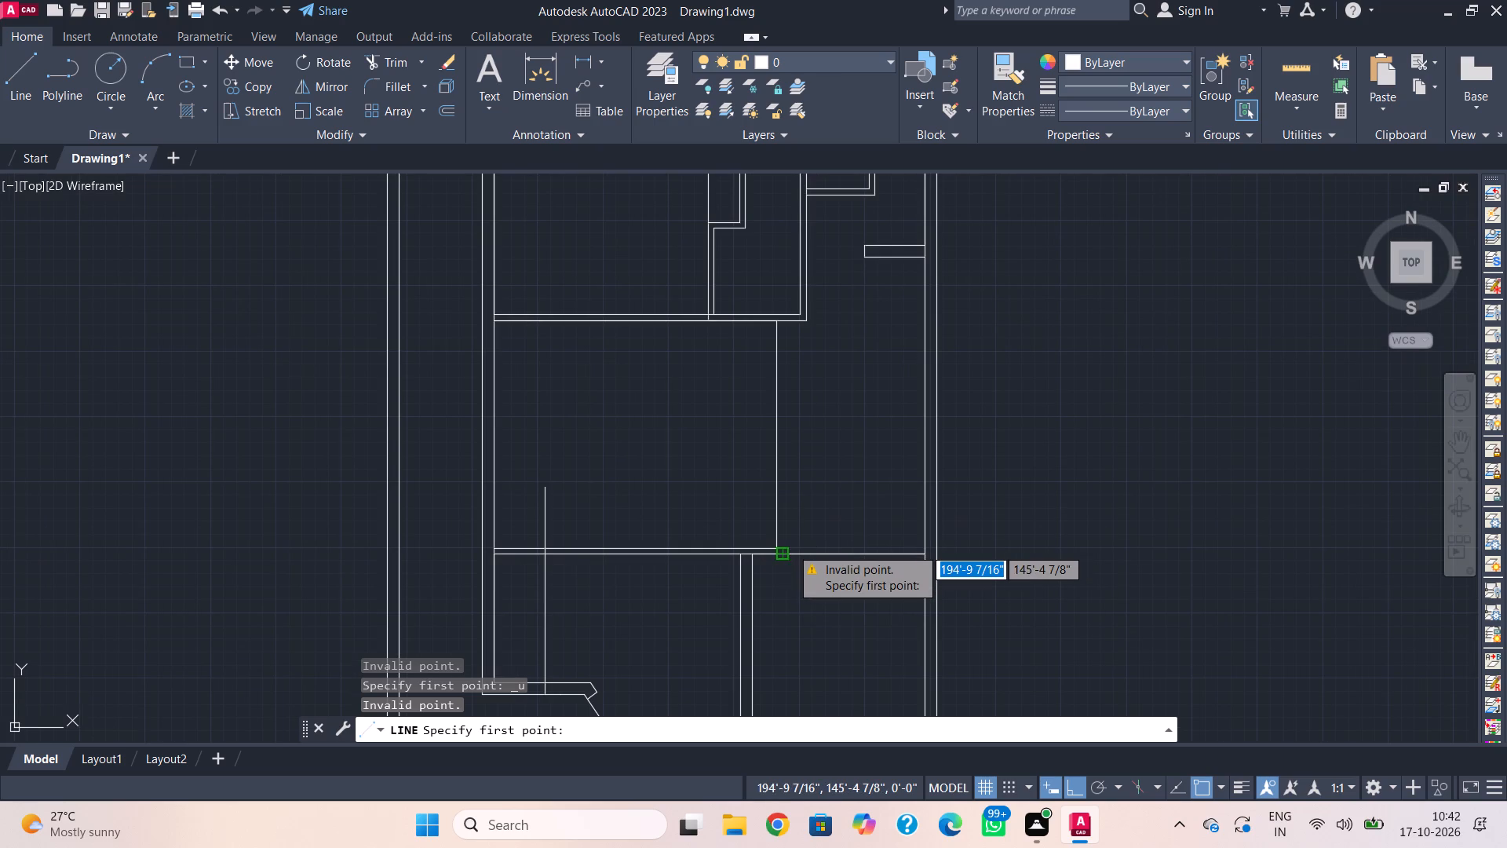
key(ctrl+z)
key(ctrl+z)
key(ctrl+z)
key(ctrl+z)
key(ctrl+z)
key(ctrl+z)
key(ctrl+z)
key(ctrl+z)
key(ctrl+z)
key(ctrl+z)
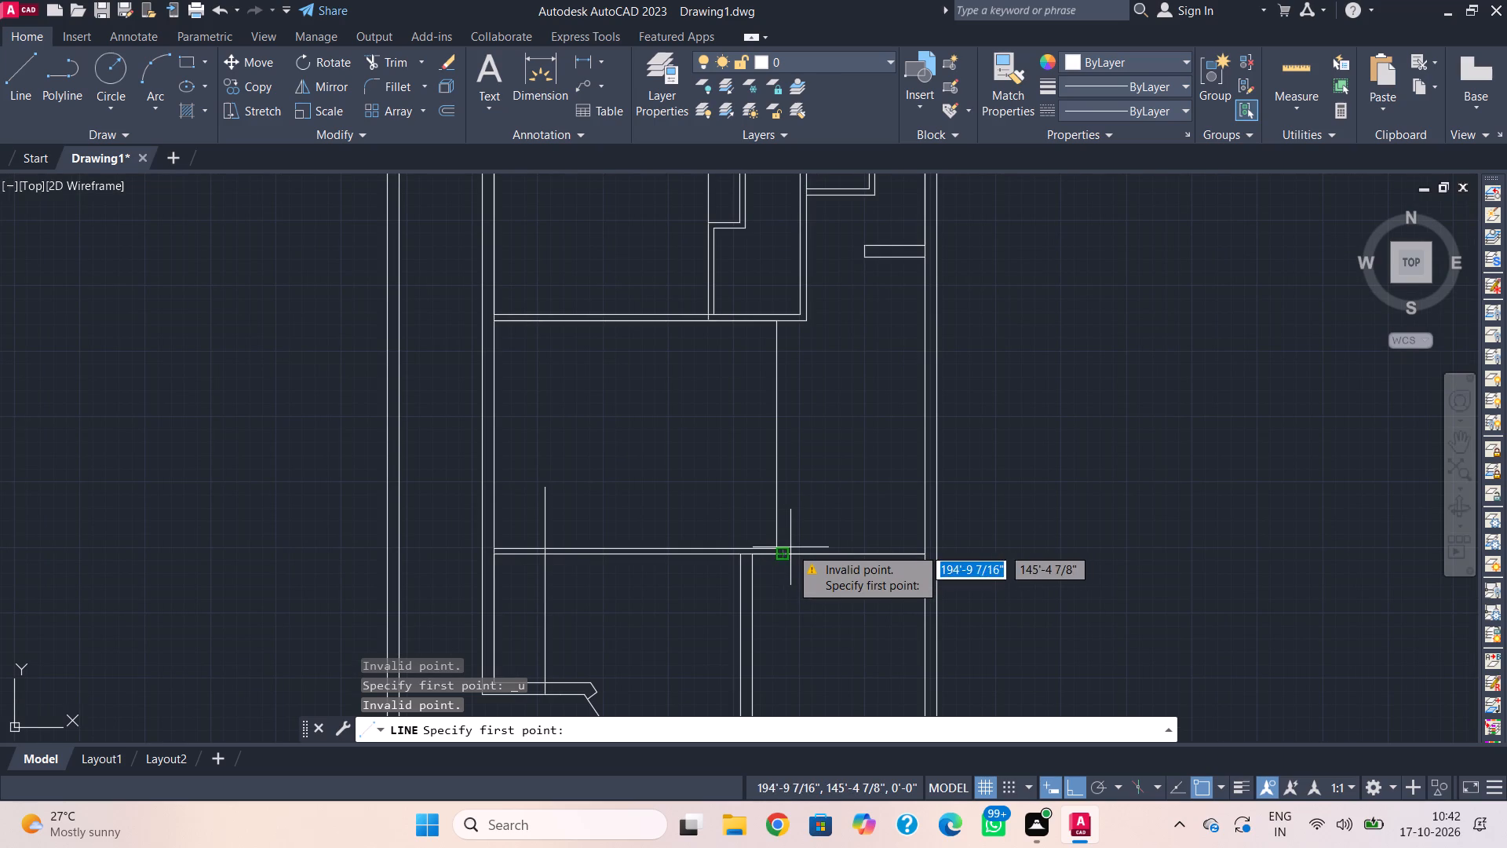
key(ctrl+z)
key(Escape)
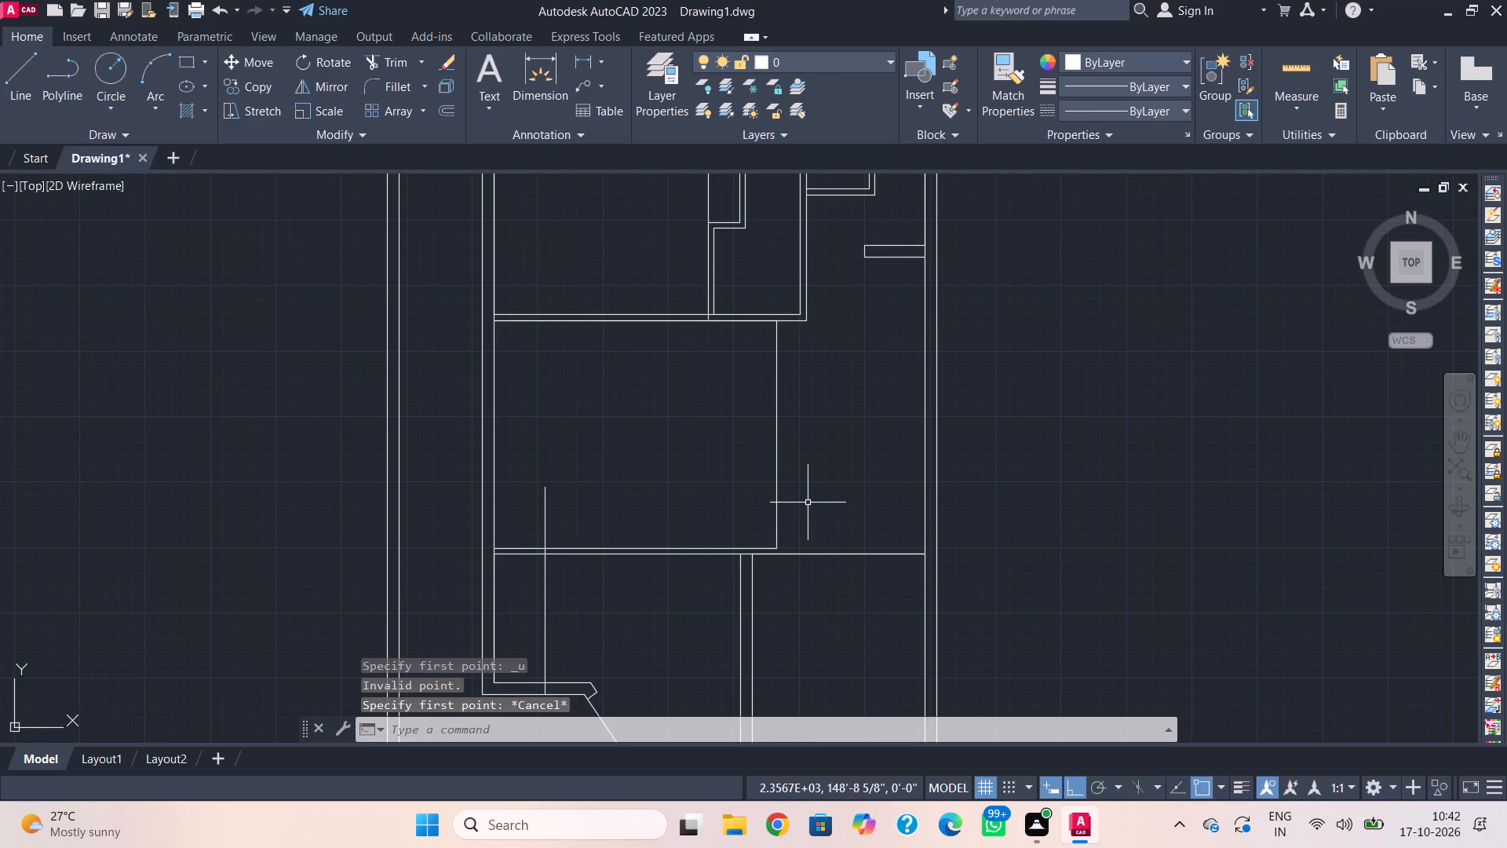
Extend the upper line of the horizontal partition below the middle room to the right outer wall.
key(w)
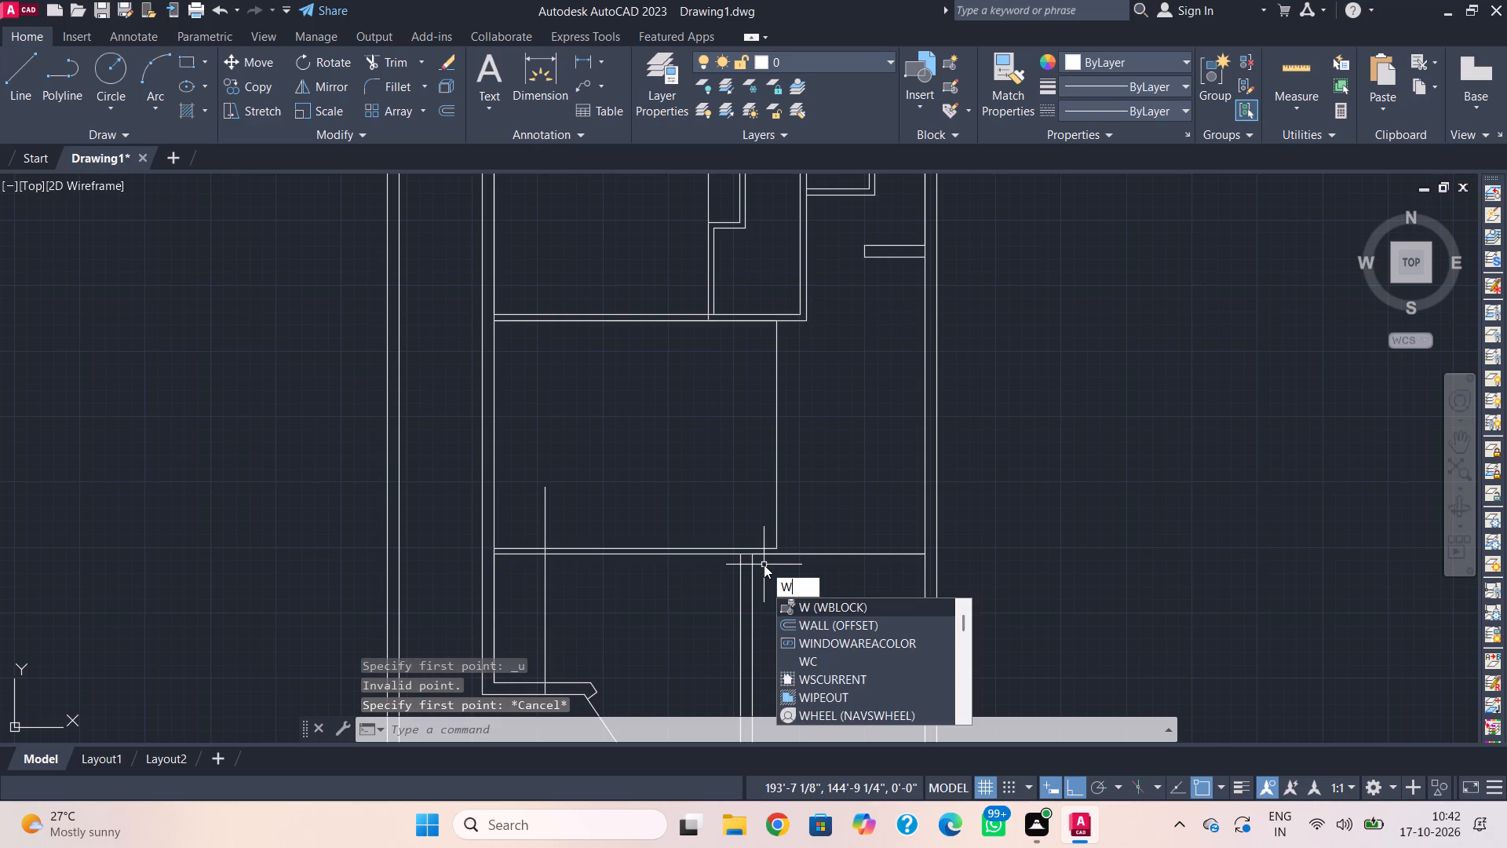
key(BackSpace)
text(ex)
key(space)
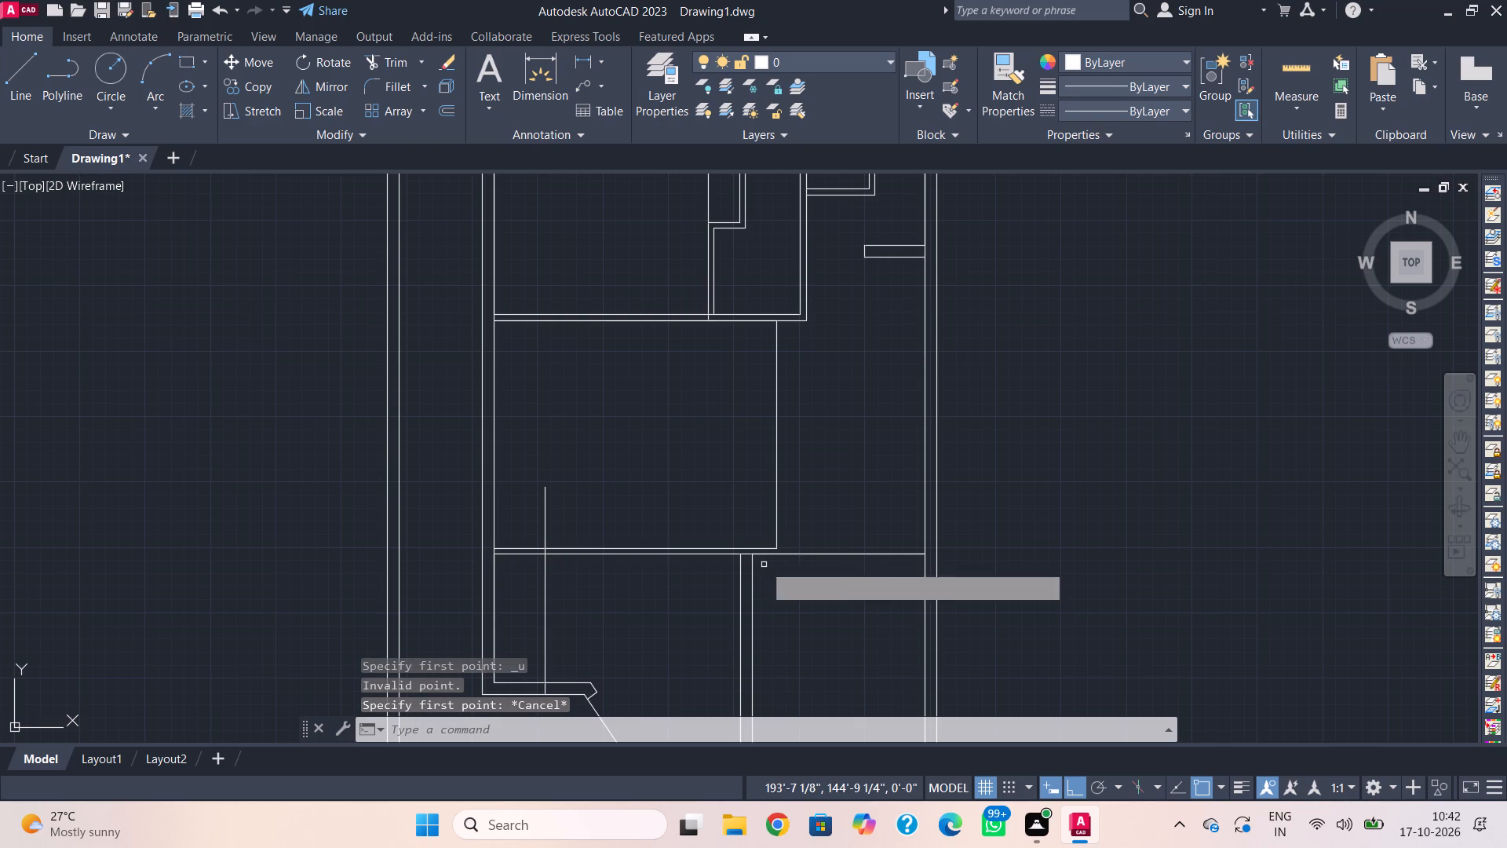
click(762, 546)
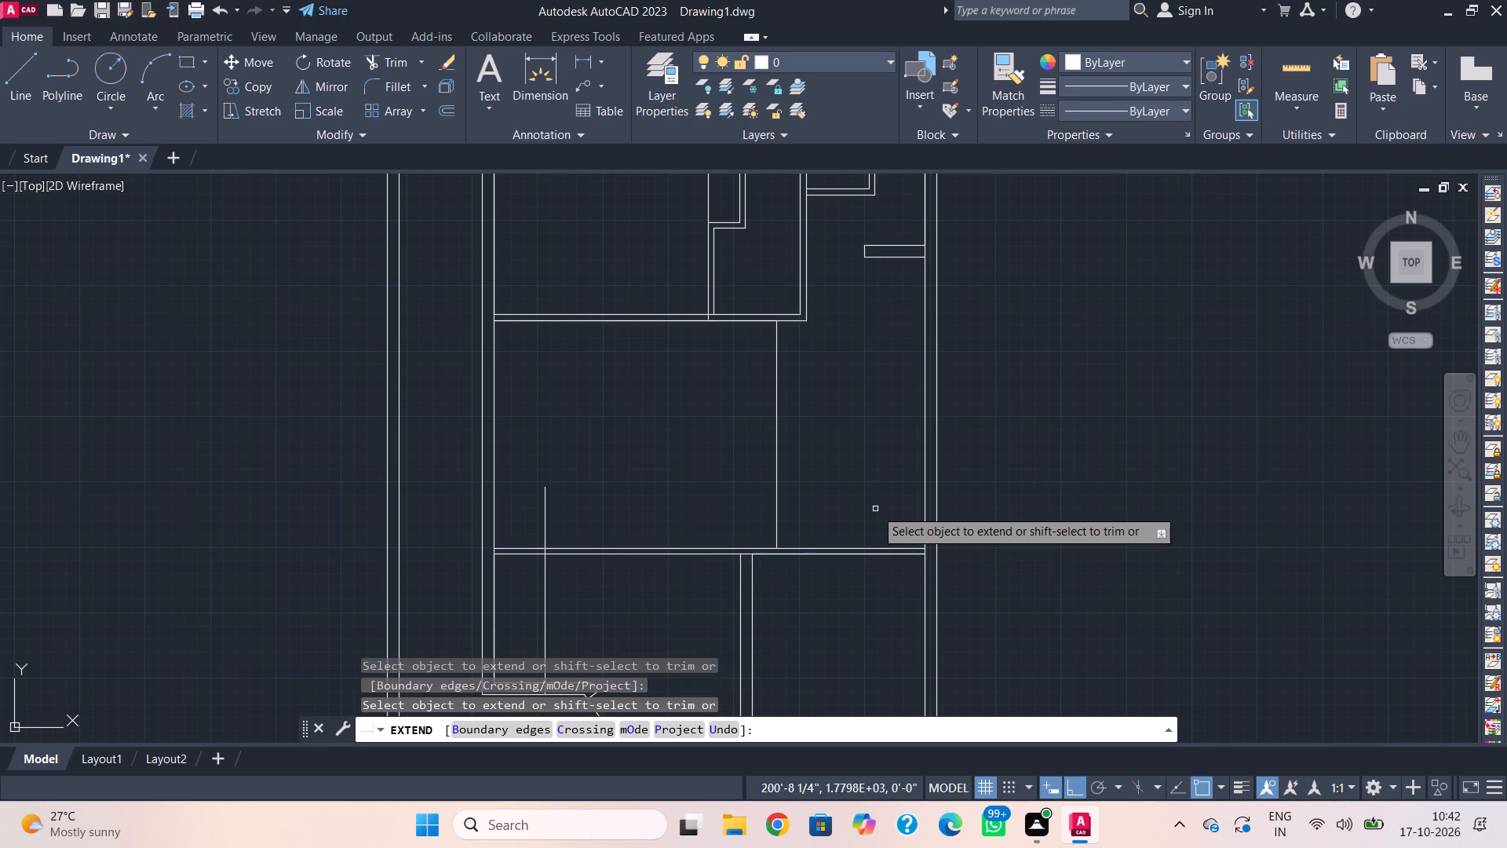
key(Escape)
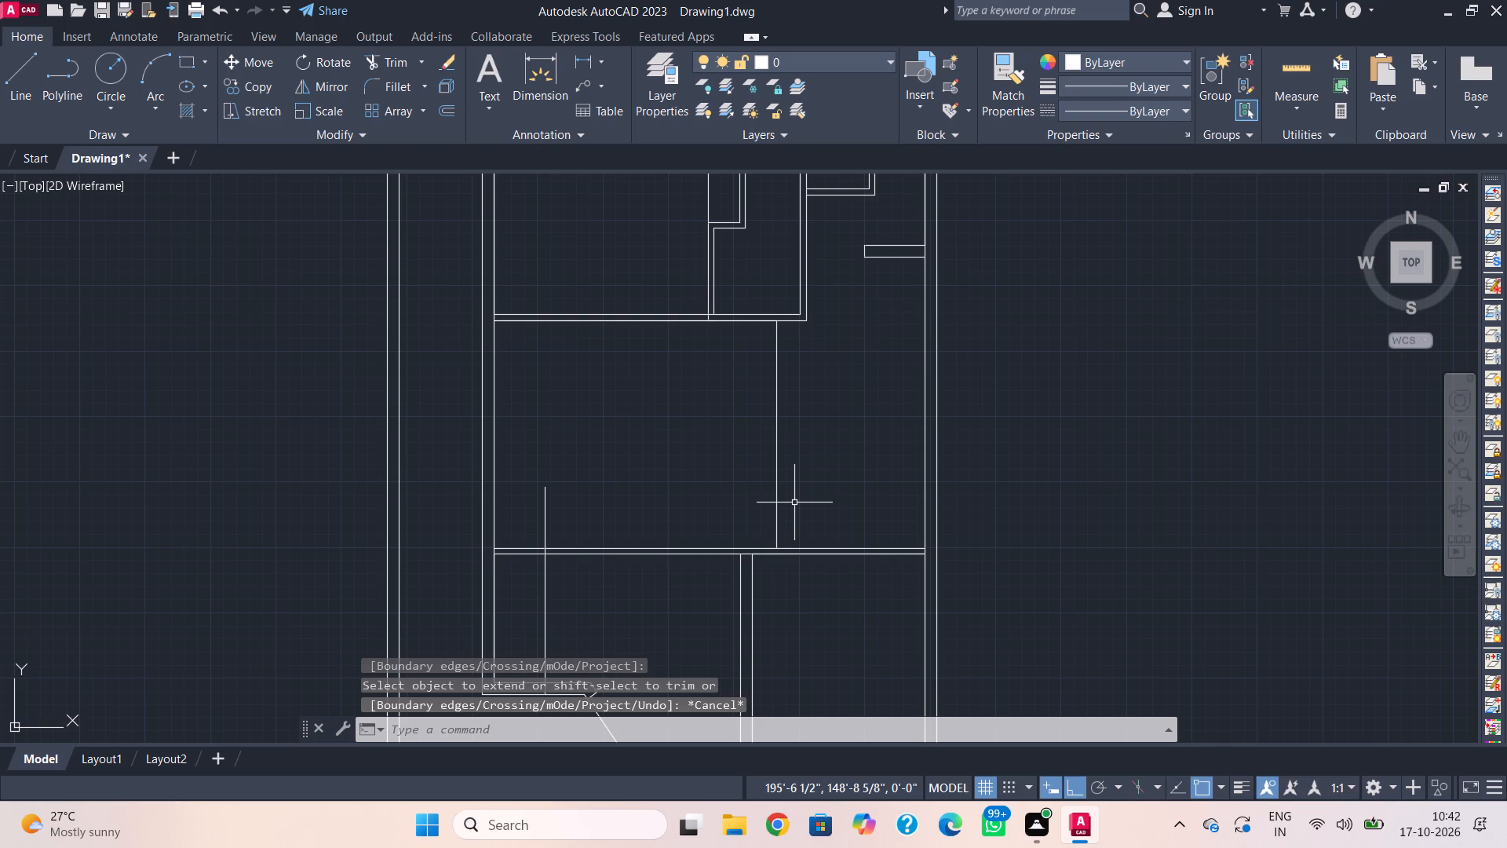
Draw a line about 9' up from the horizontal partition right of the remaining vertical line, continuing about 6' left across it.
text(l)
key(space)
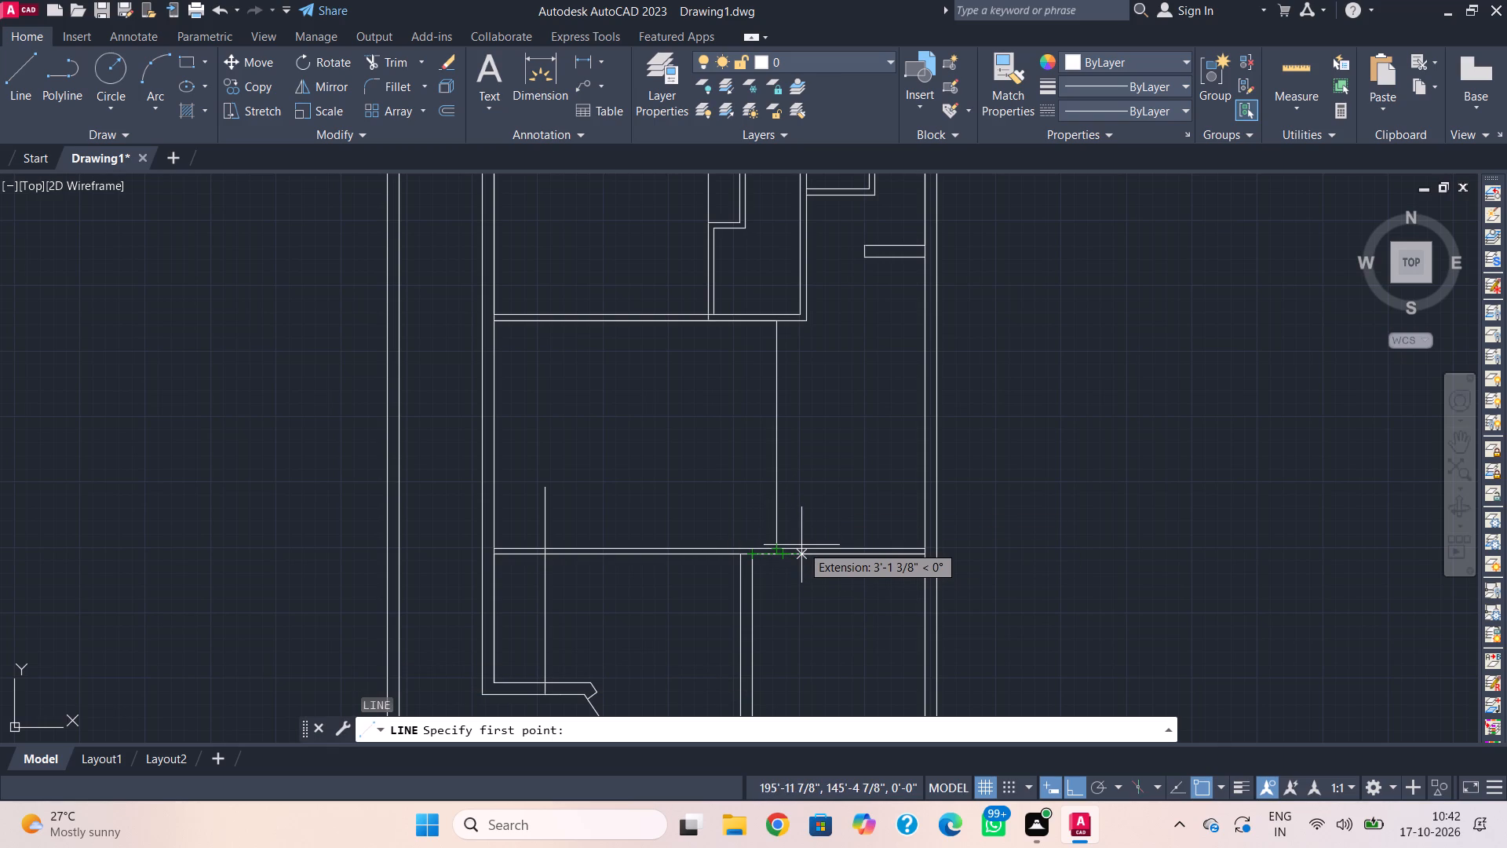
click(801, 545)
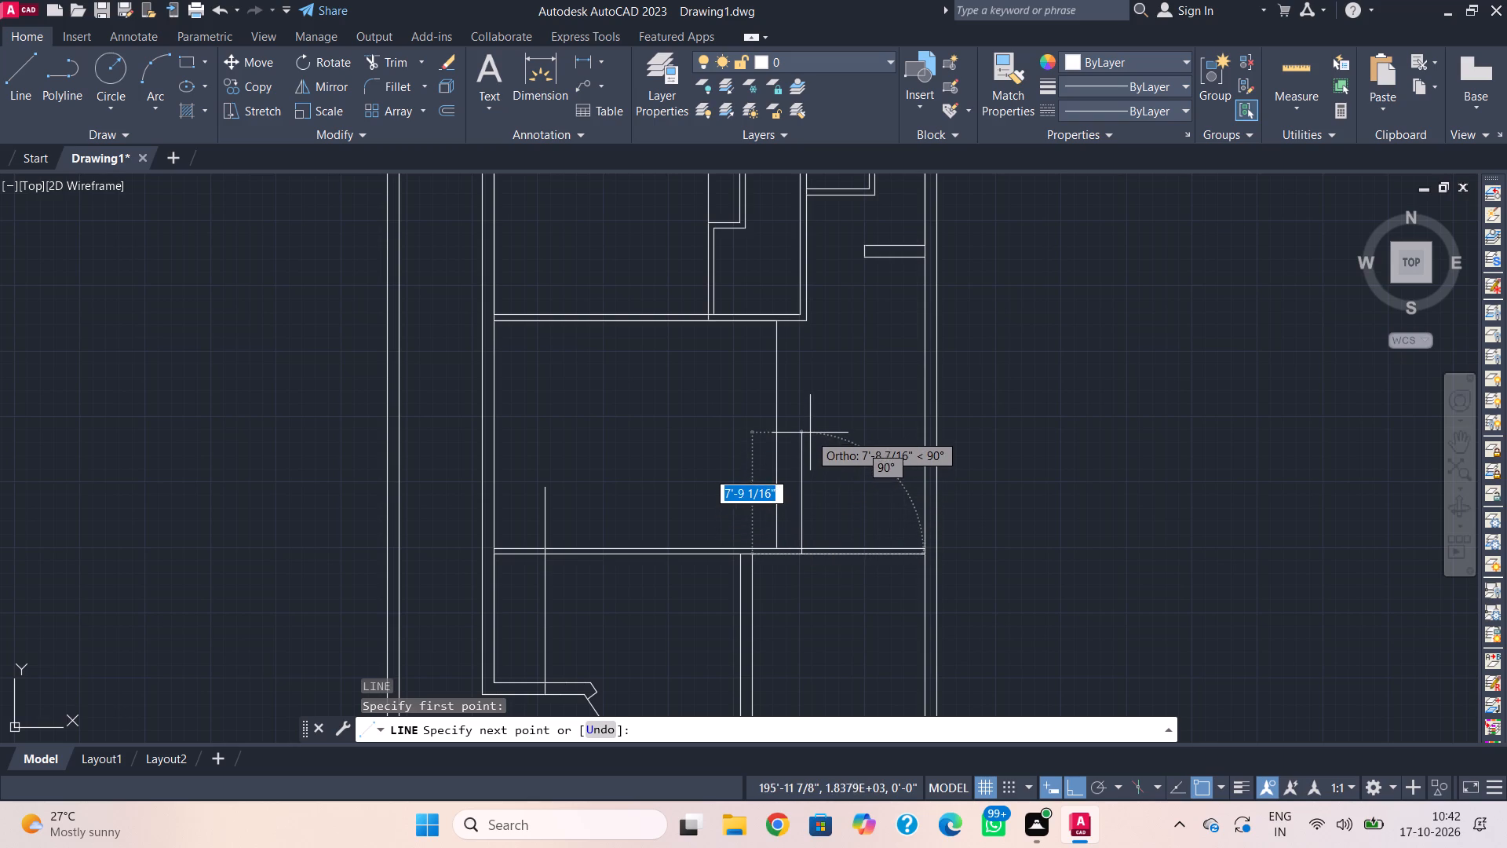
click(808, 410)
click(706, 444)
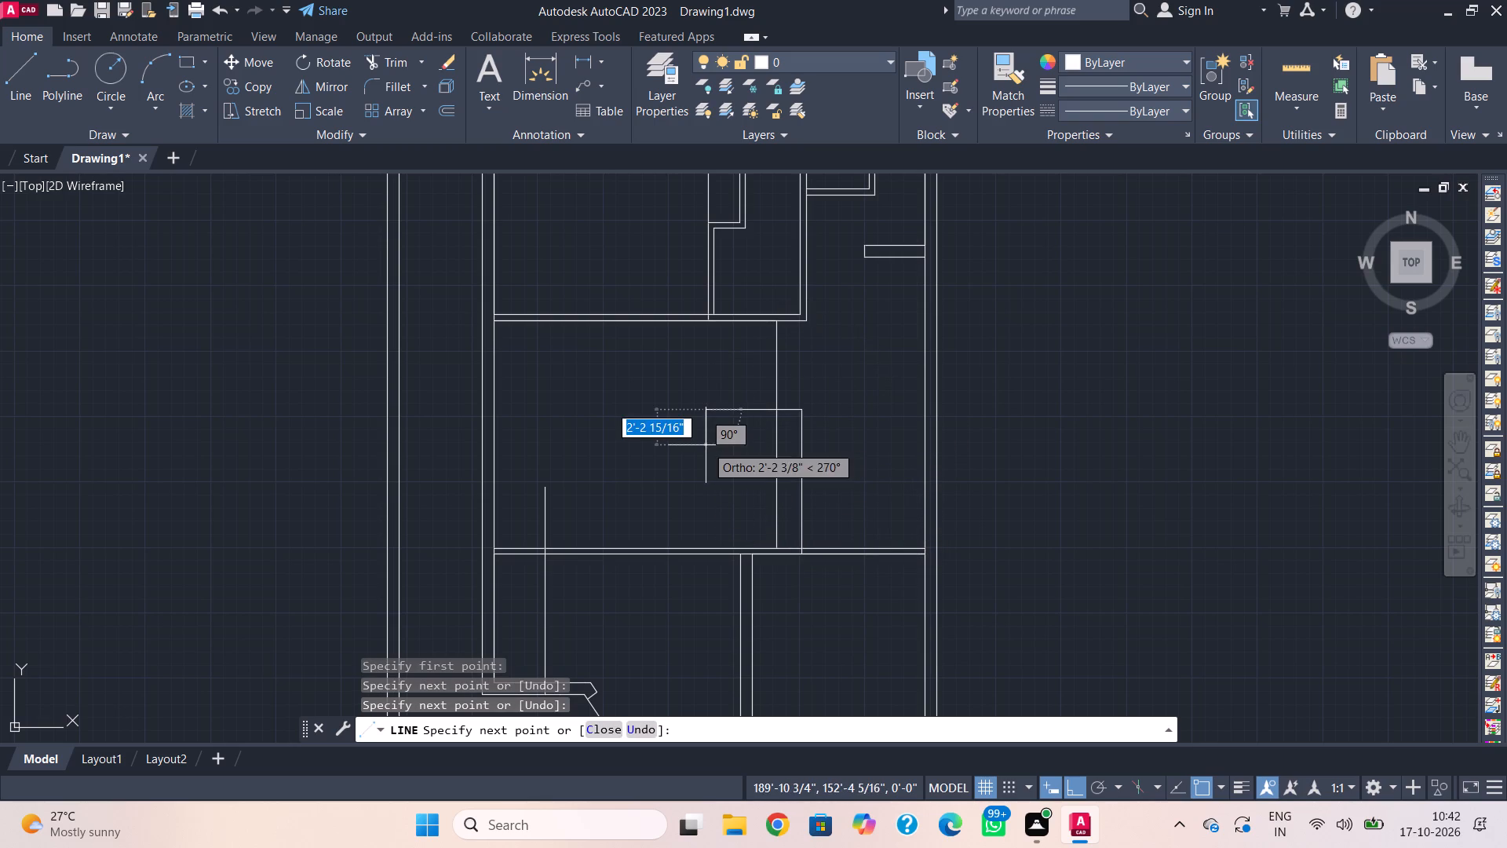
key(Escape)
Trim the horizontal overhang left of the middle room's vertical line and that line's portion above the new horizontal line.
text(tr)
key(space)
drag(724, 434, 729, 422)
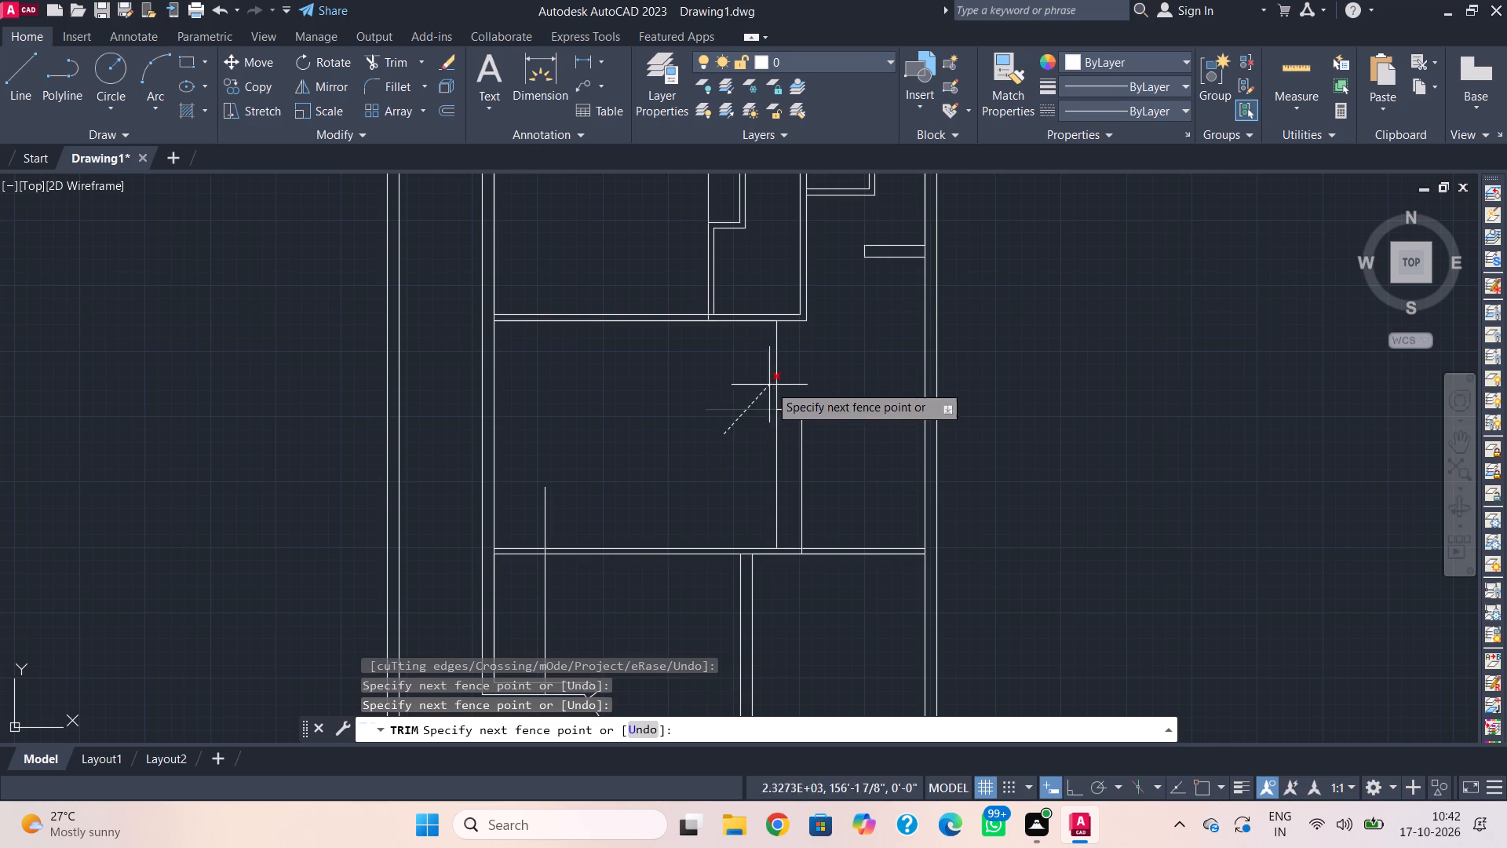
click(793, 369)
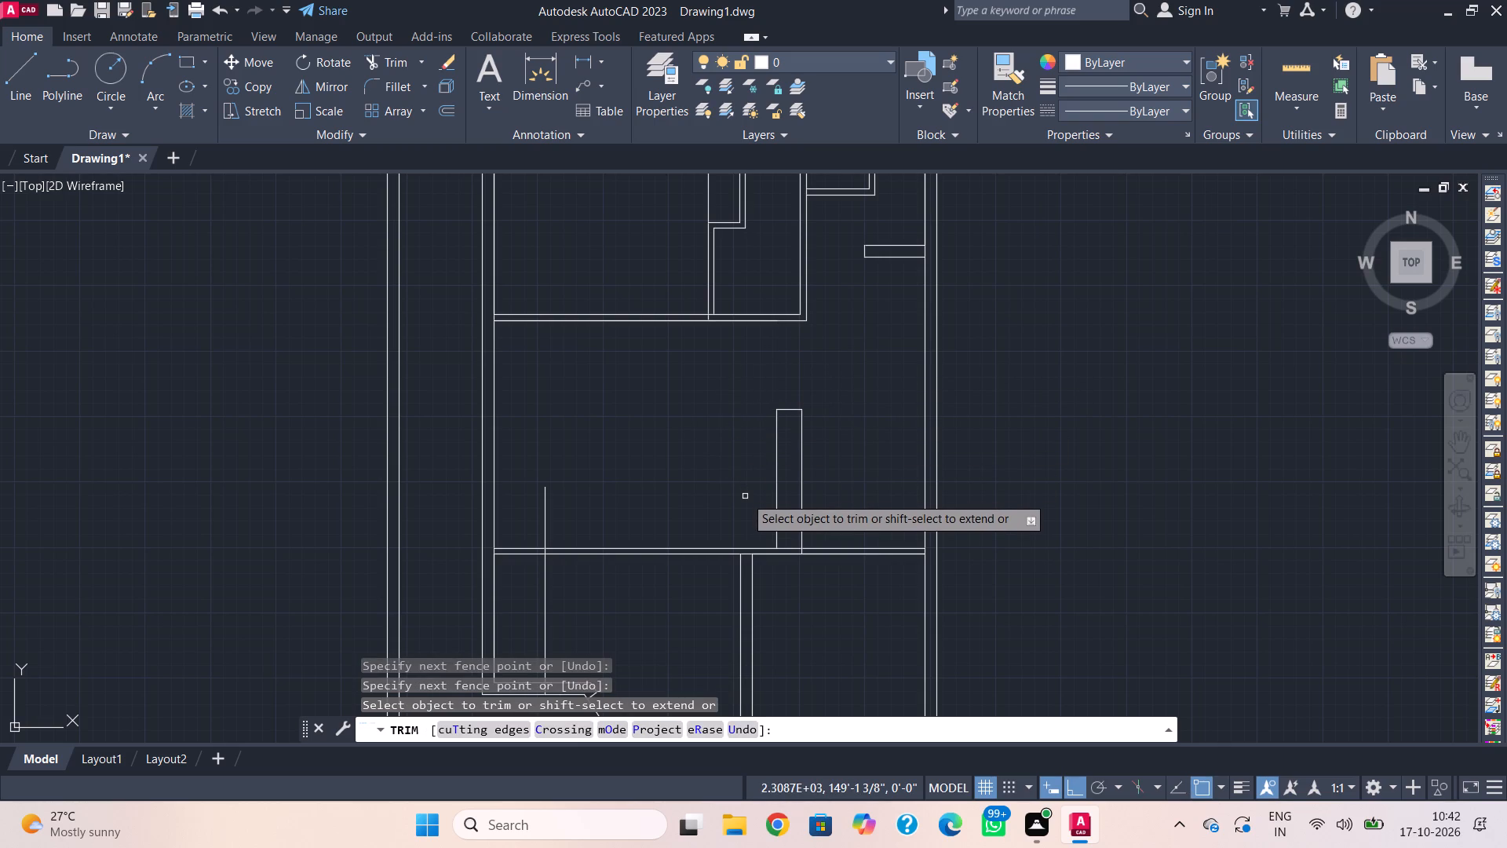
key(Escape)
Load the ACAD_ISO03W100 (ISO dash space) linetype into the drawing.
click(1147, 108)
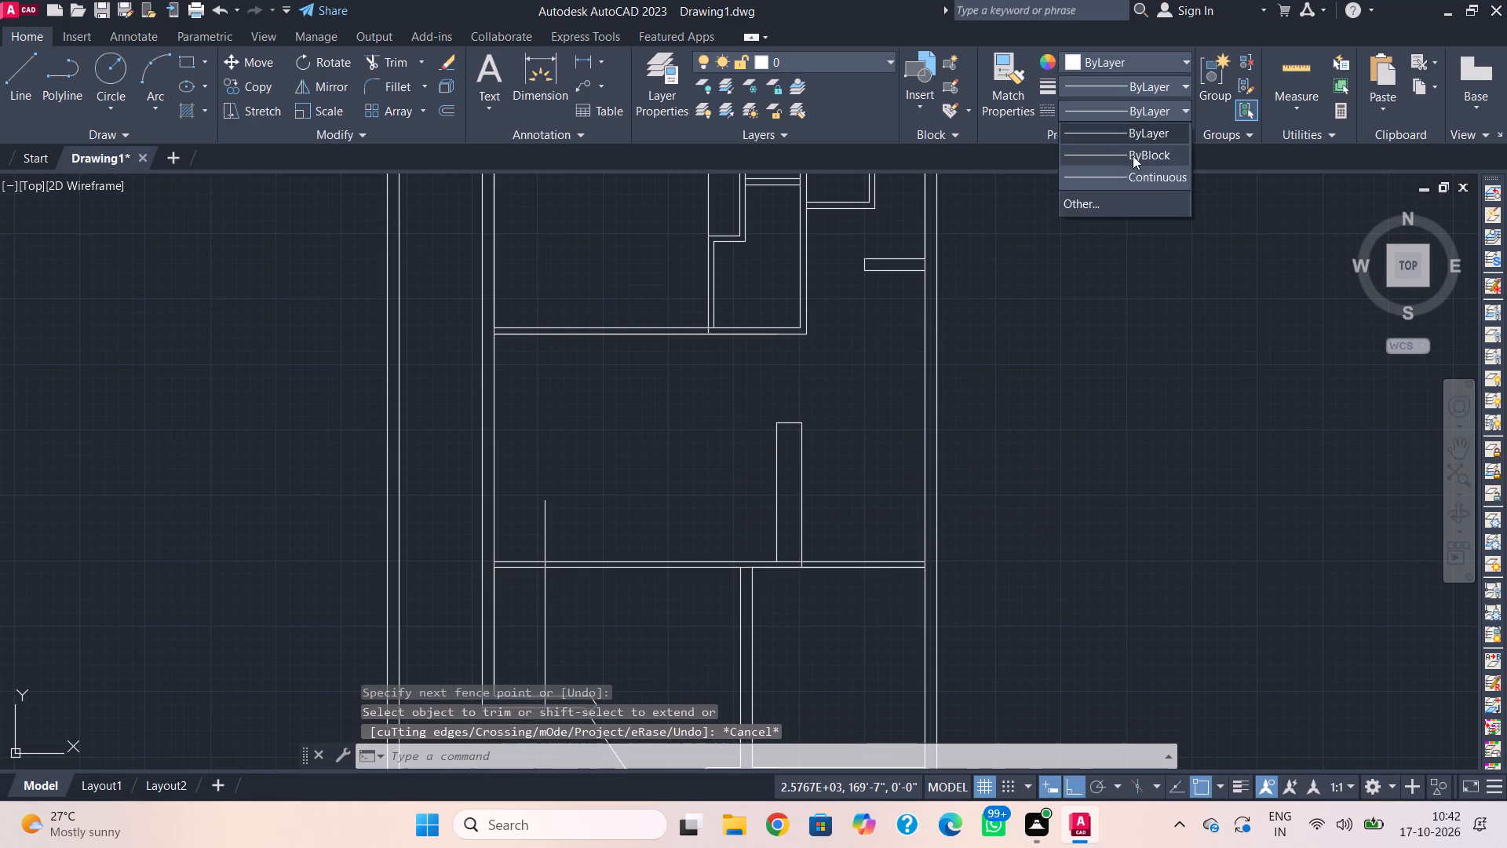
click(1128, 196)
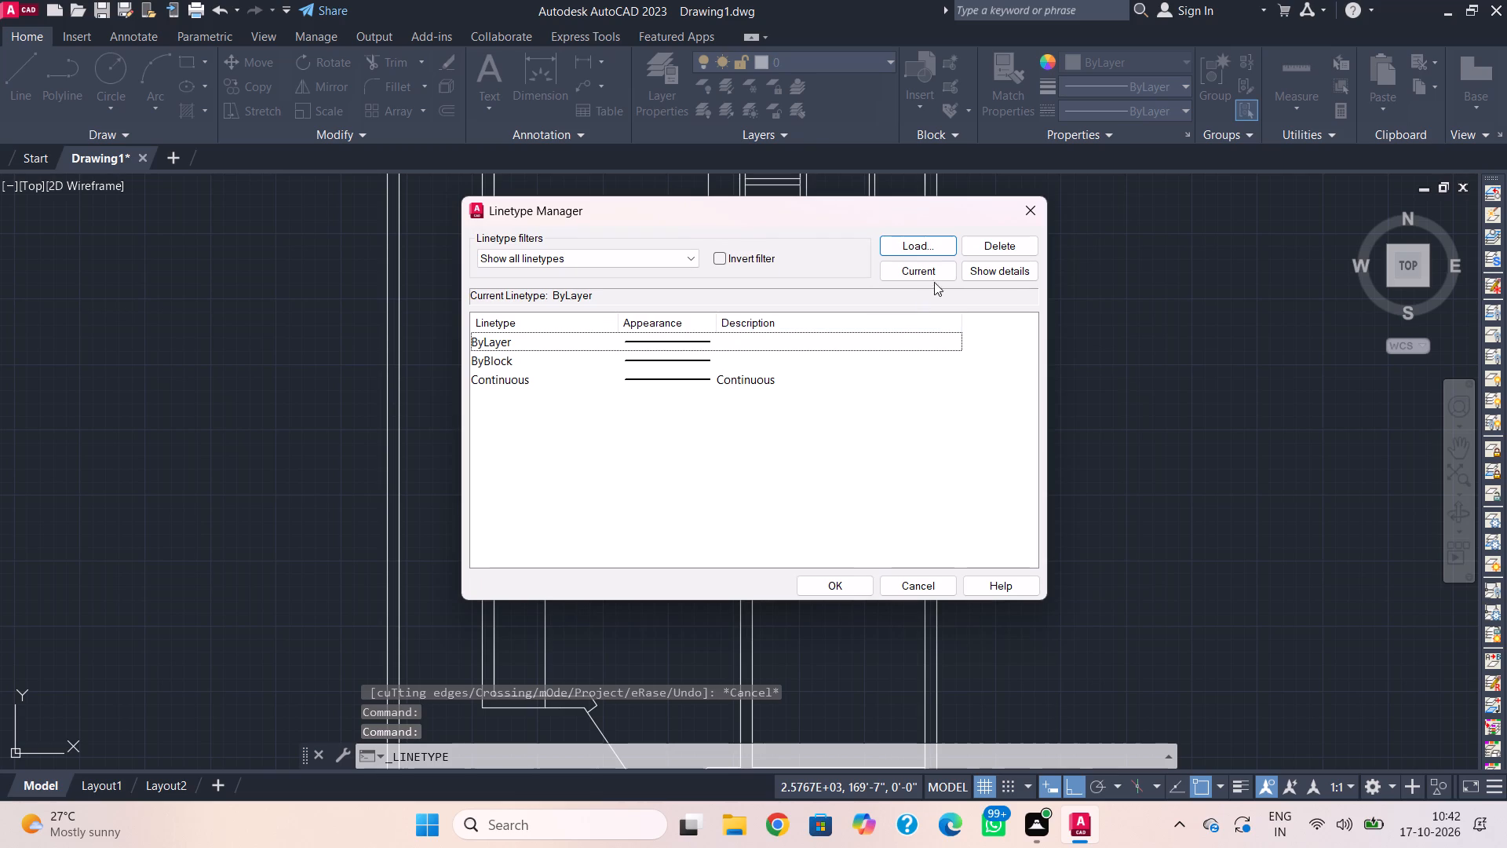
click(929, 244)
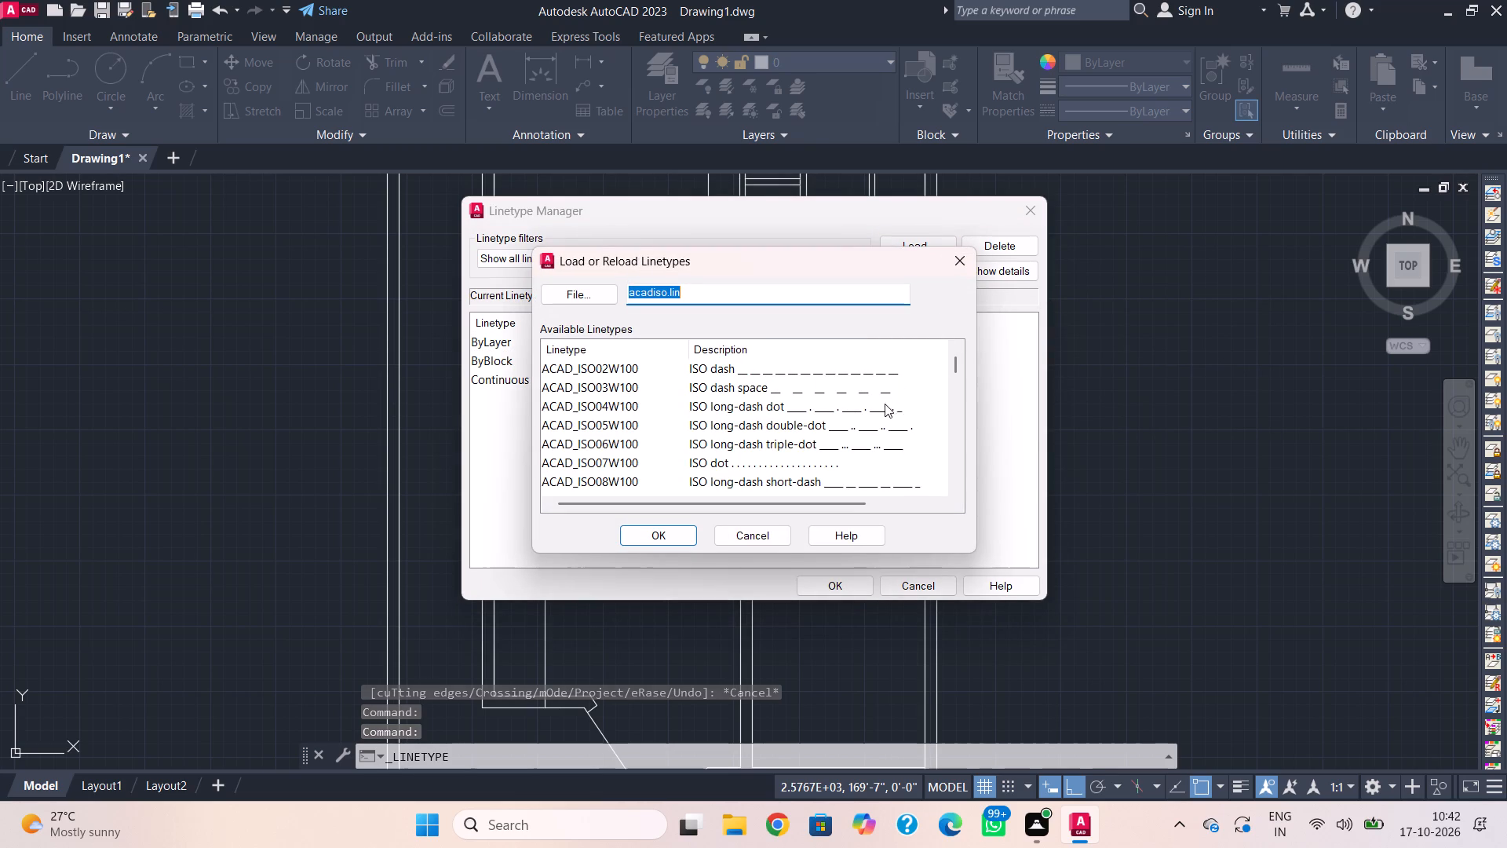
click(879, 393)
click(653, 538)
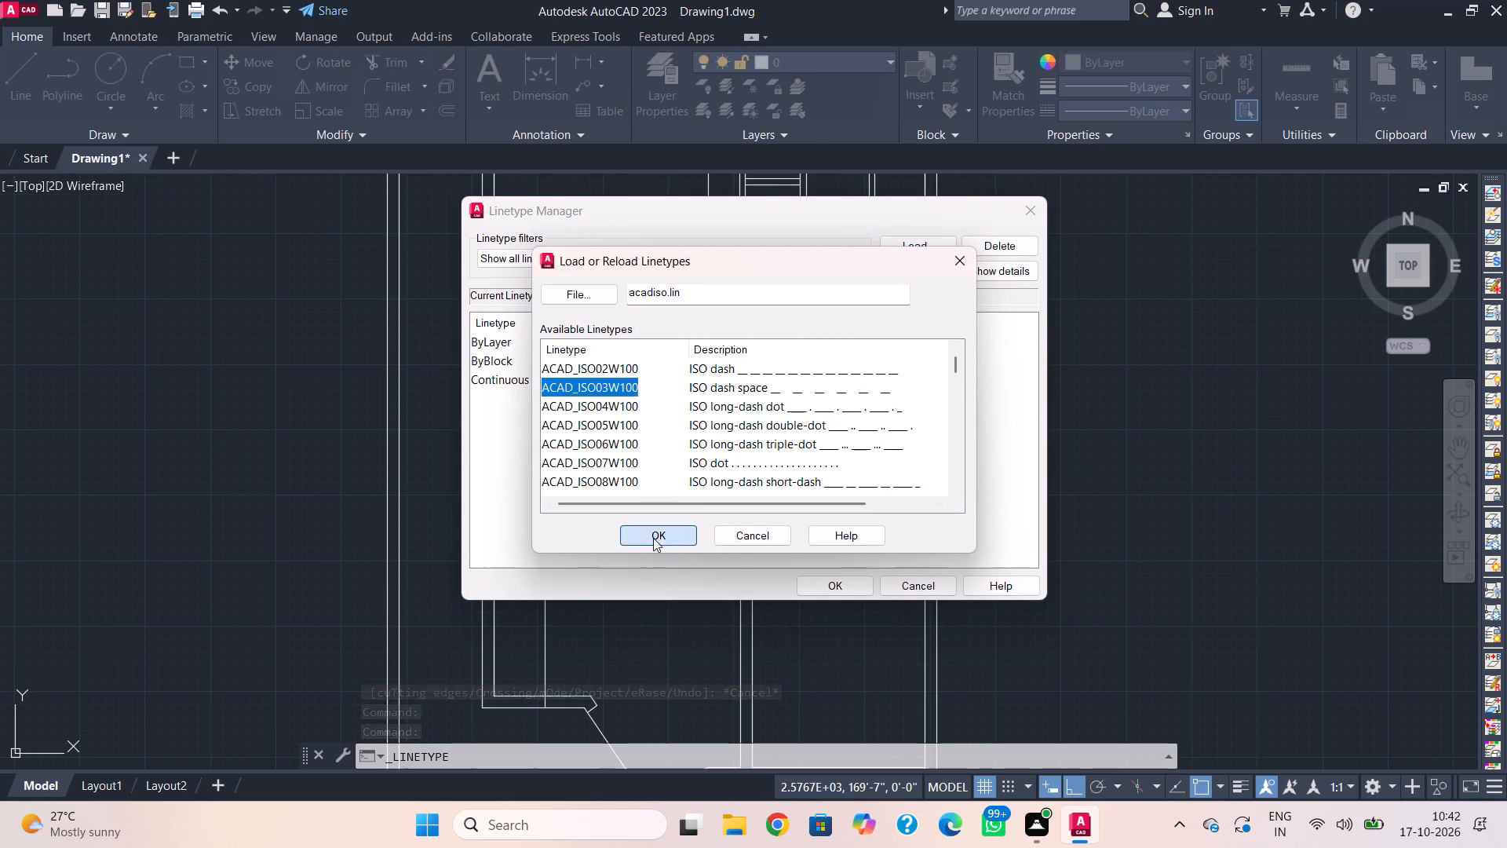
click(845, 384)
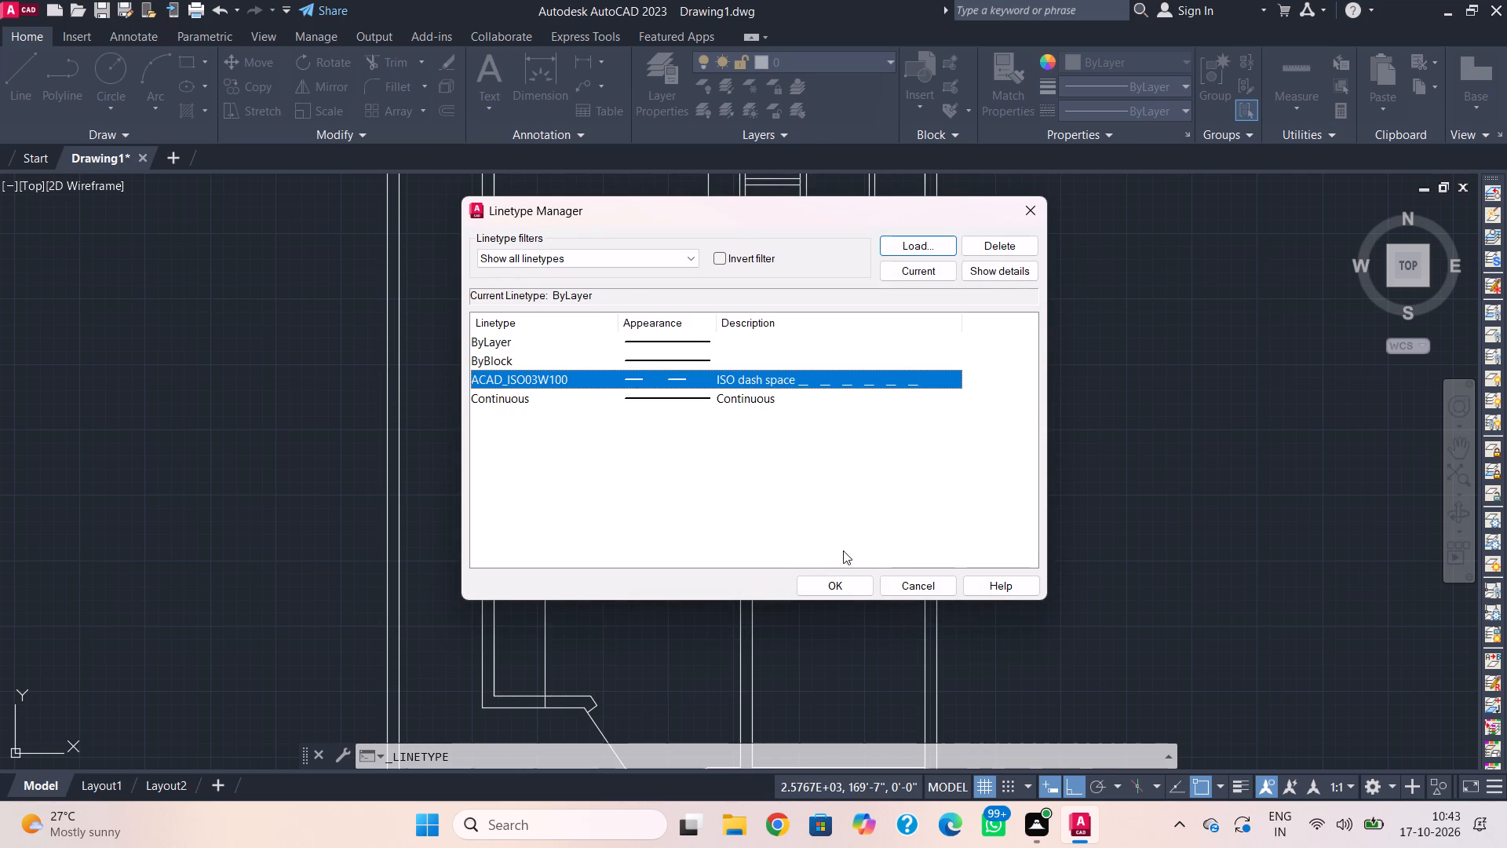
click(838, 576)
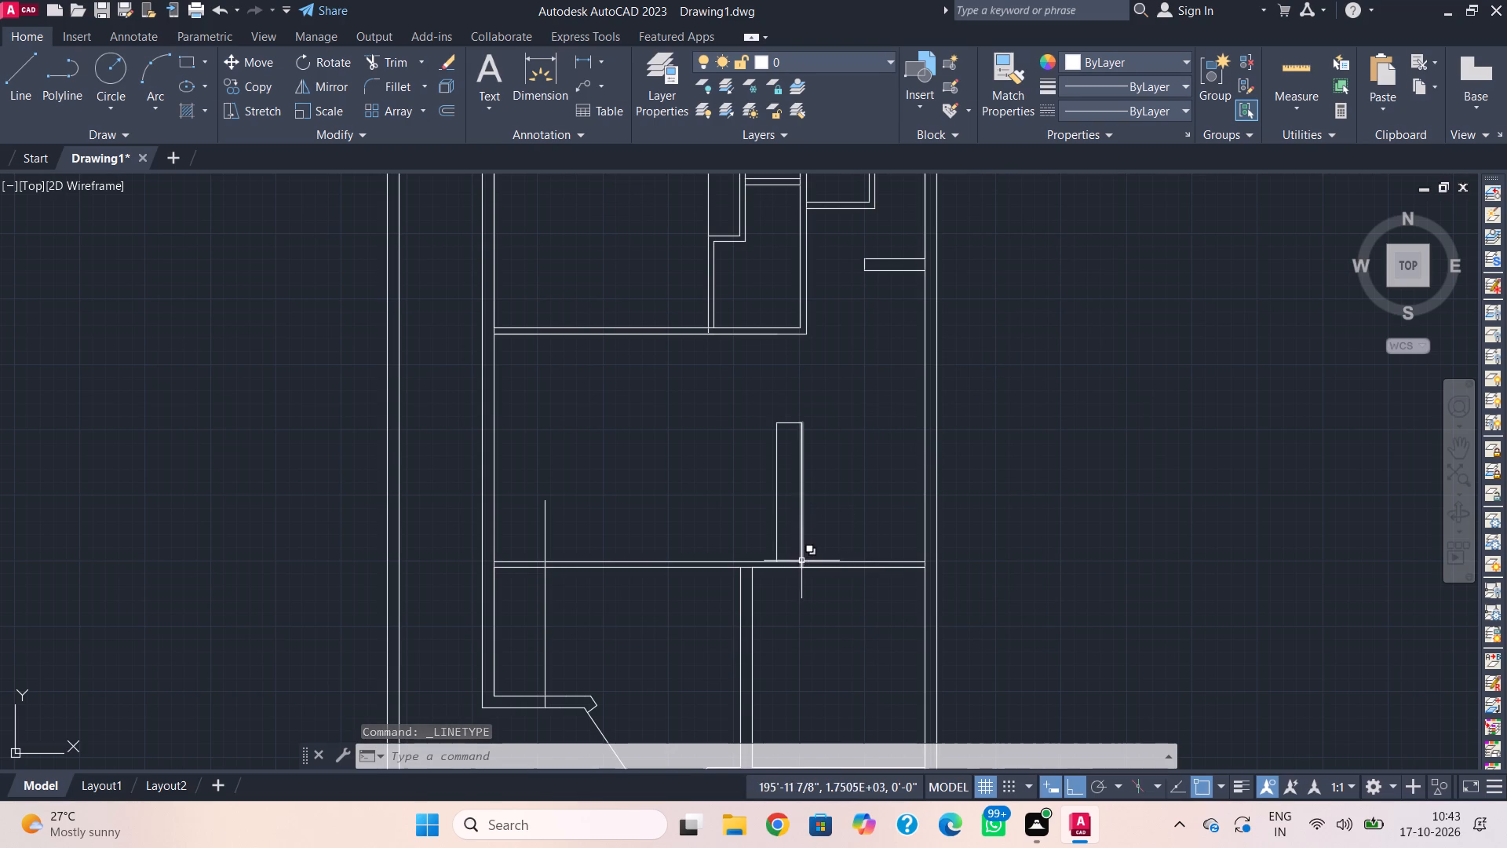
Draw a vertical ACAD_ISO03W100 line 14'-6" long from the middle room's lower partition, along the vertical line, to the upper partition.
click(1112, 108)
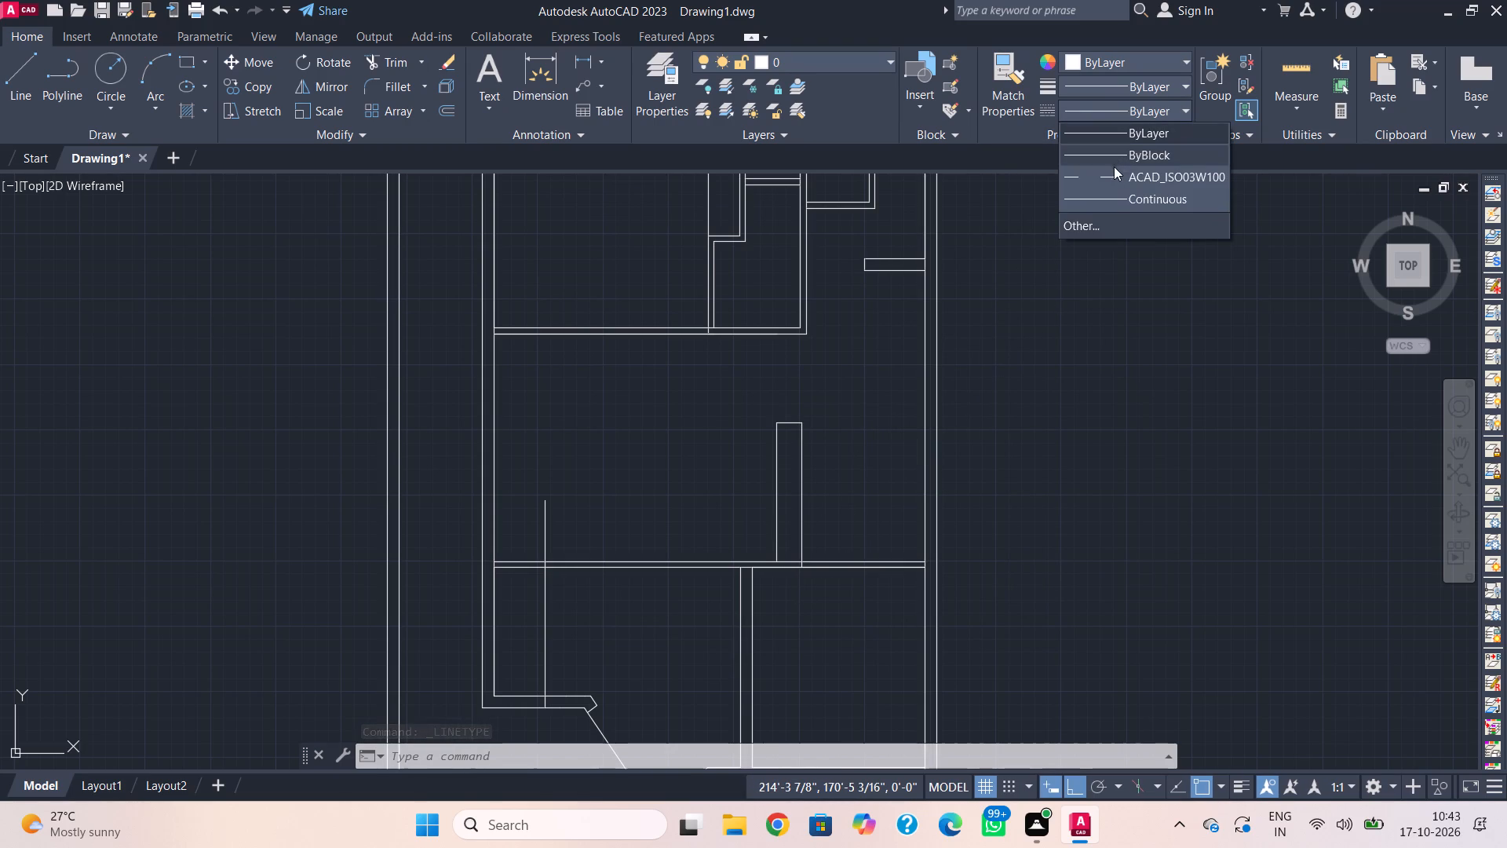
click(1115, 172)
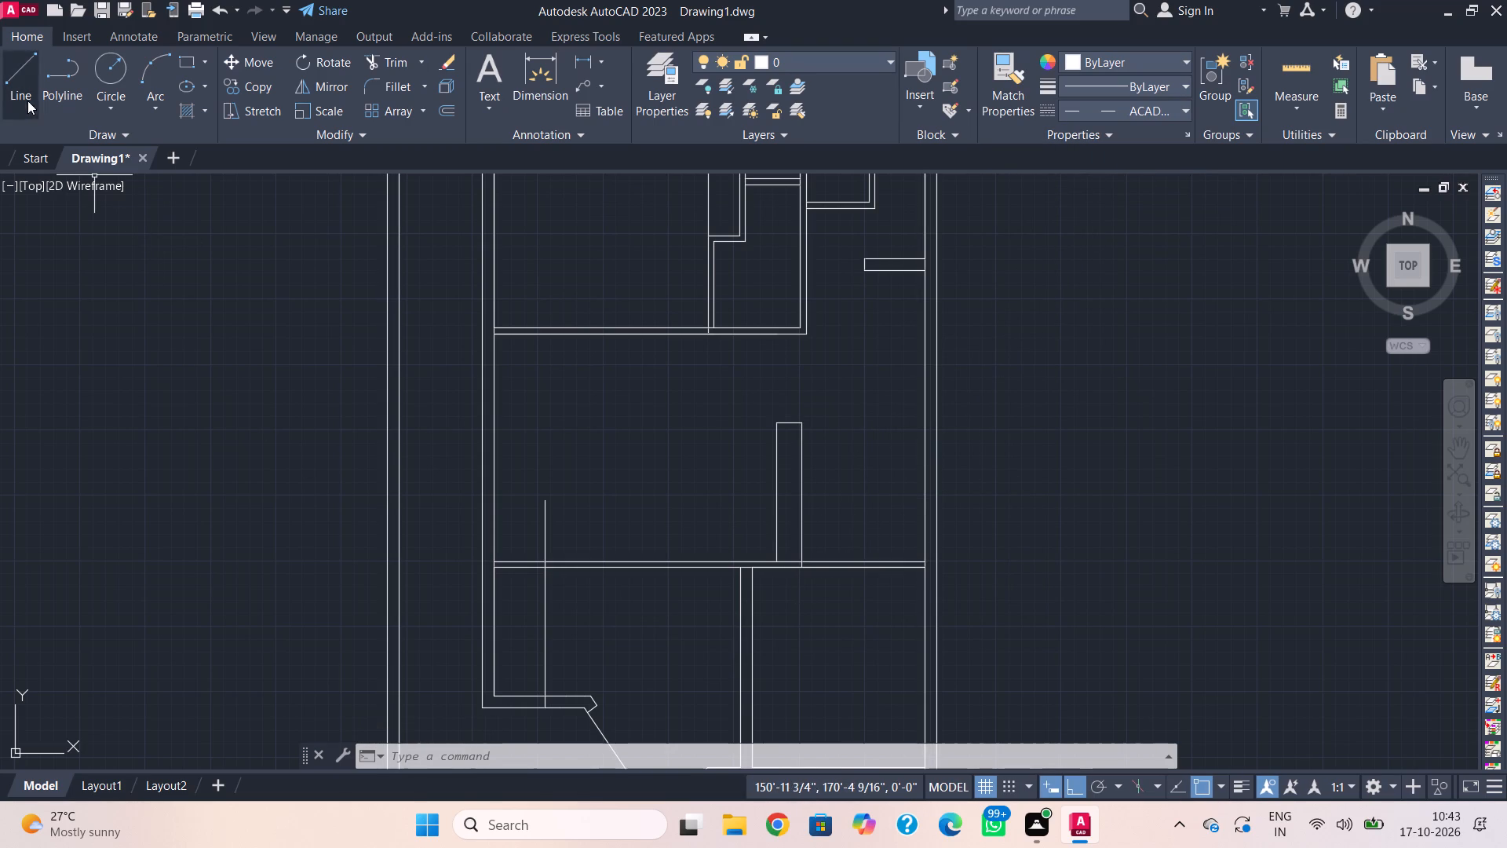
click(27, 101)
click(776, 559)
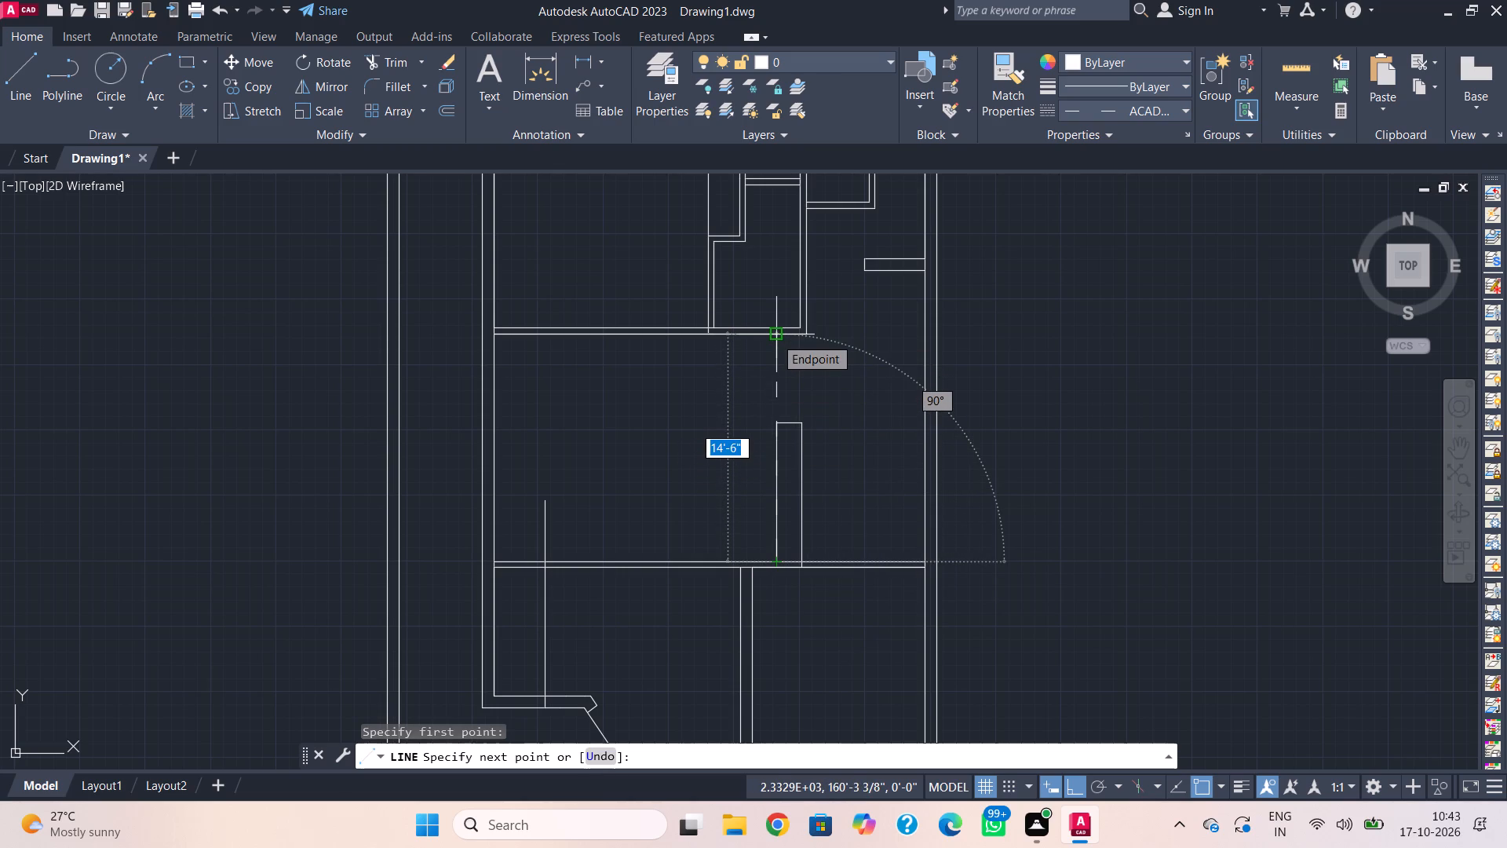
click(775, 337)
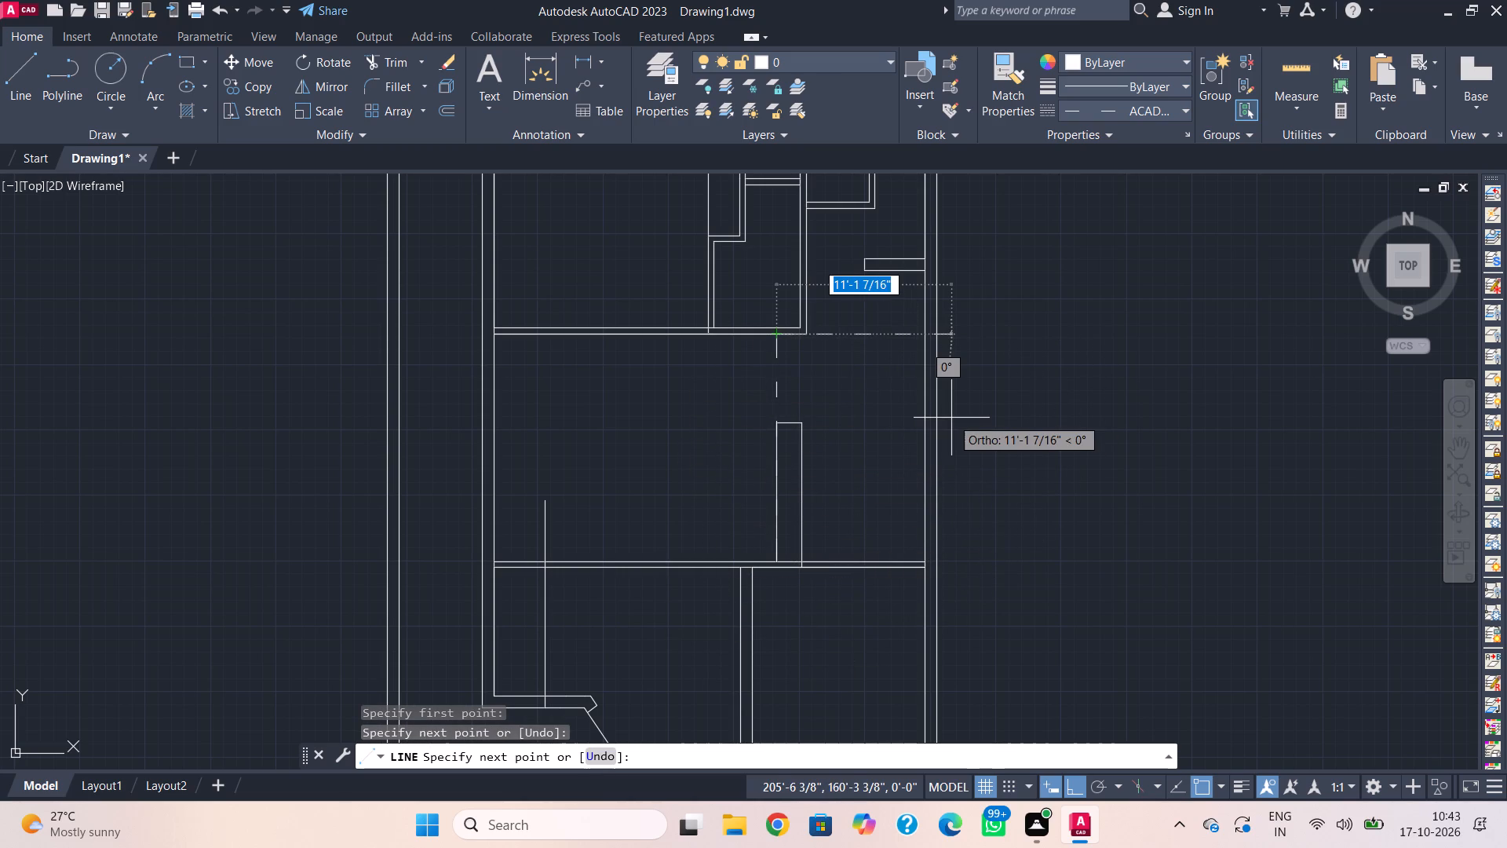
key(Escape)
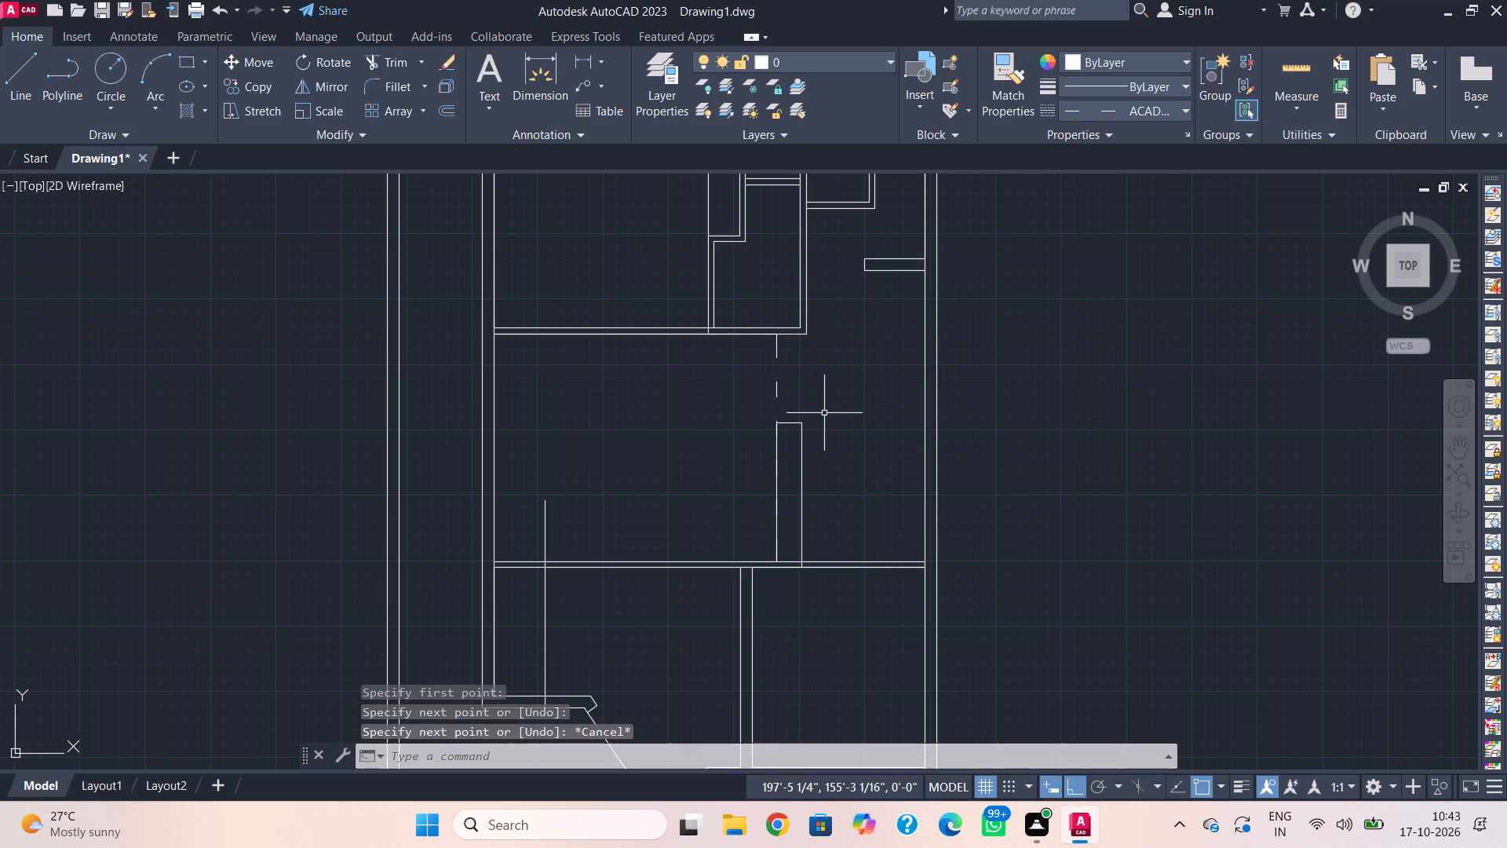
Offset the dashed vertical line 9" to its right.
text(o)
key(space)
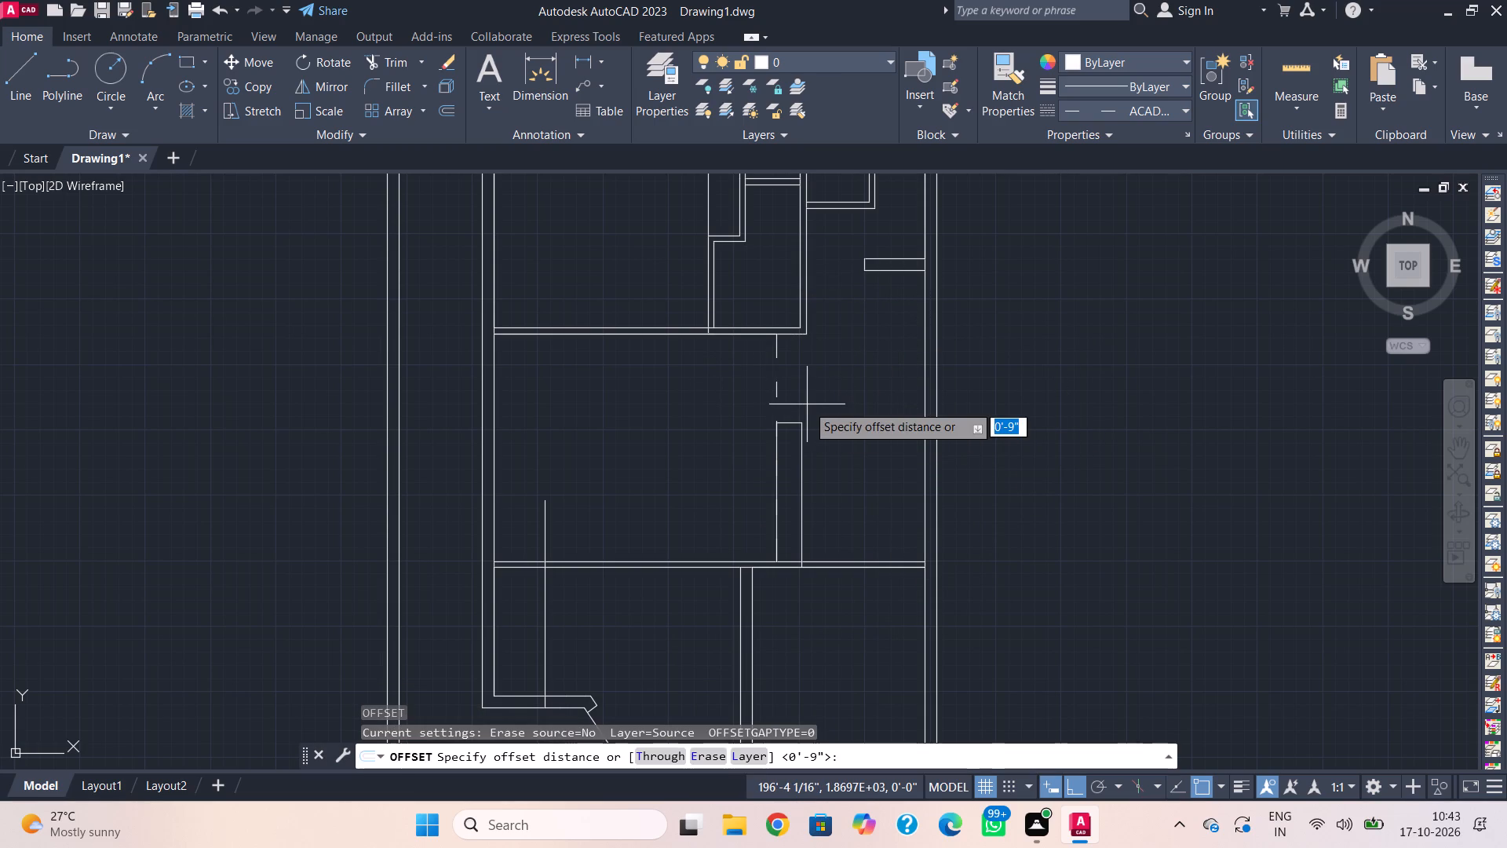
key(space)
click(778, 397)
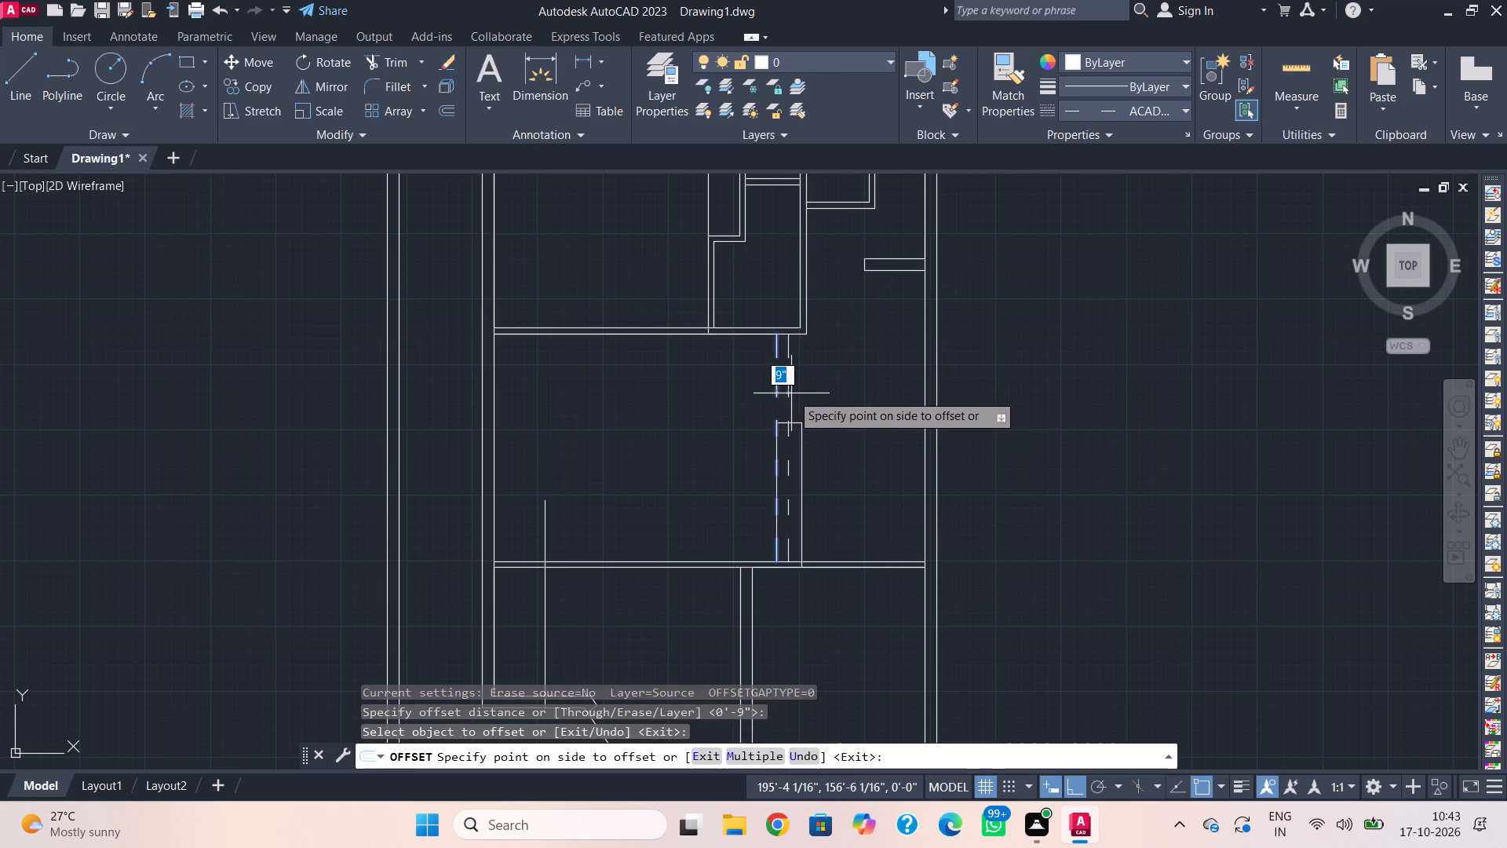
click(793, 393)
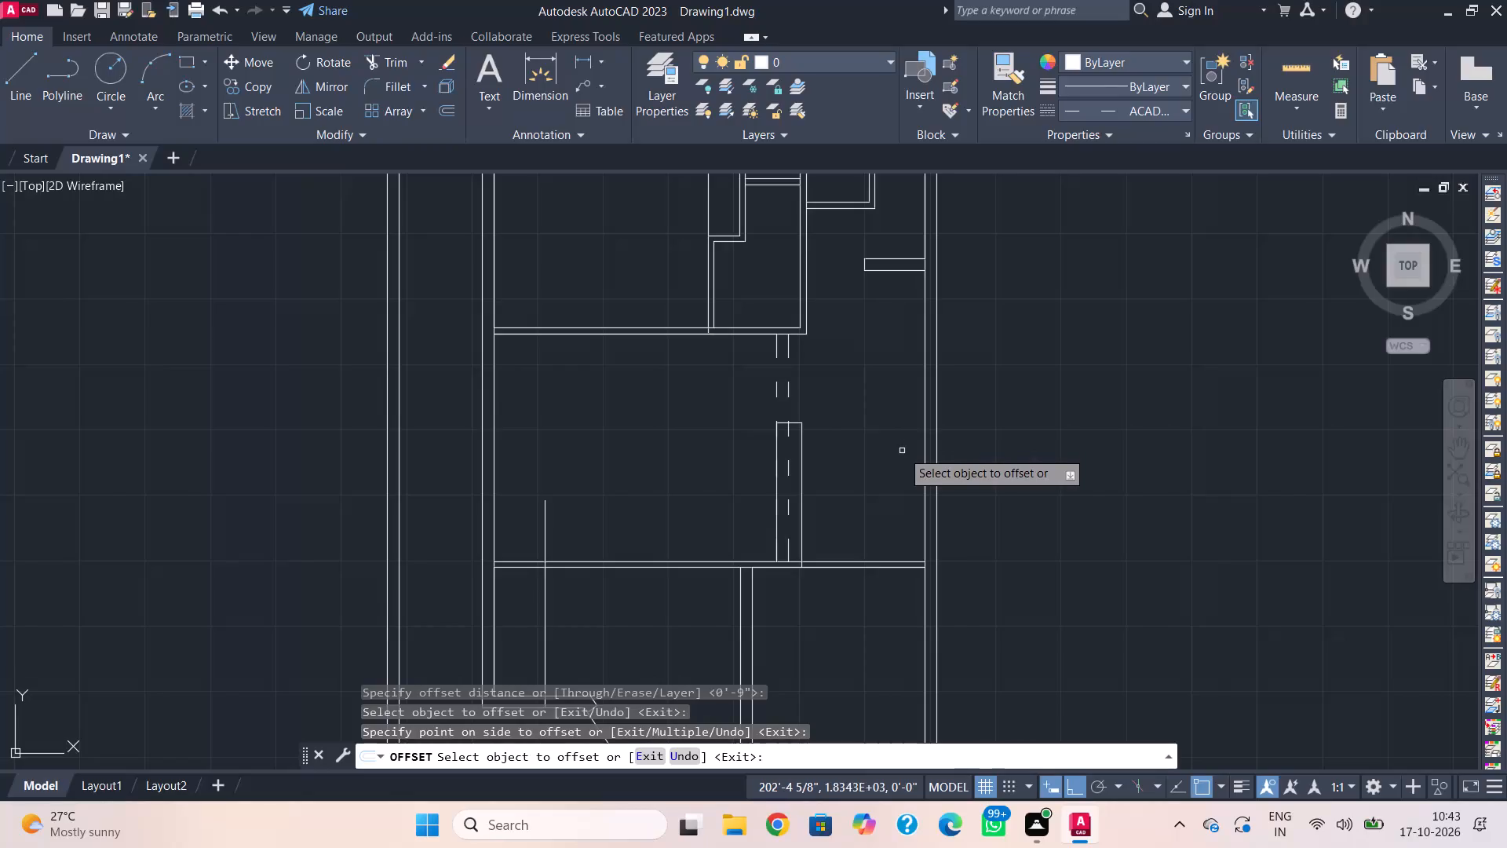
scroll(902, 451, down, 2)
middle_drag(875, 459, 899, 429)
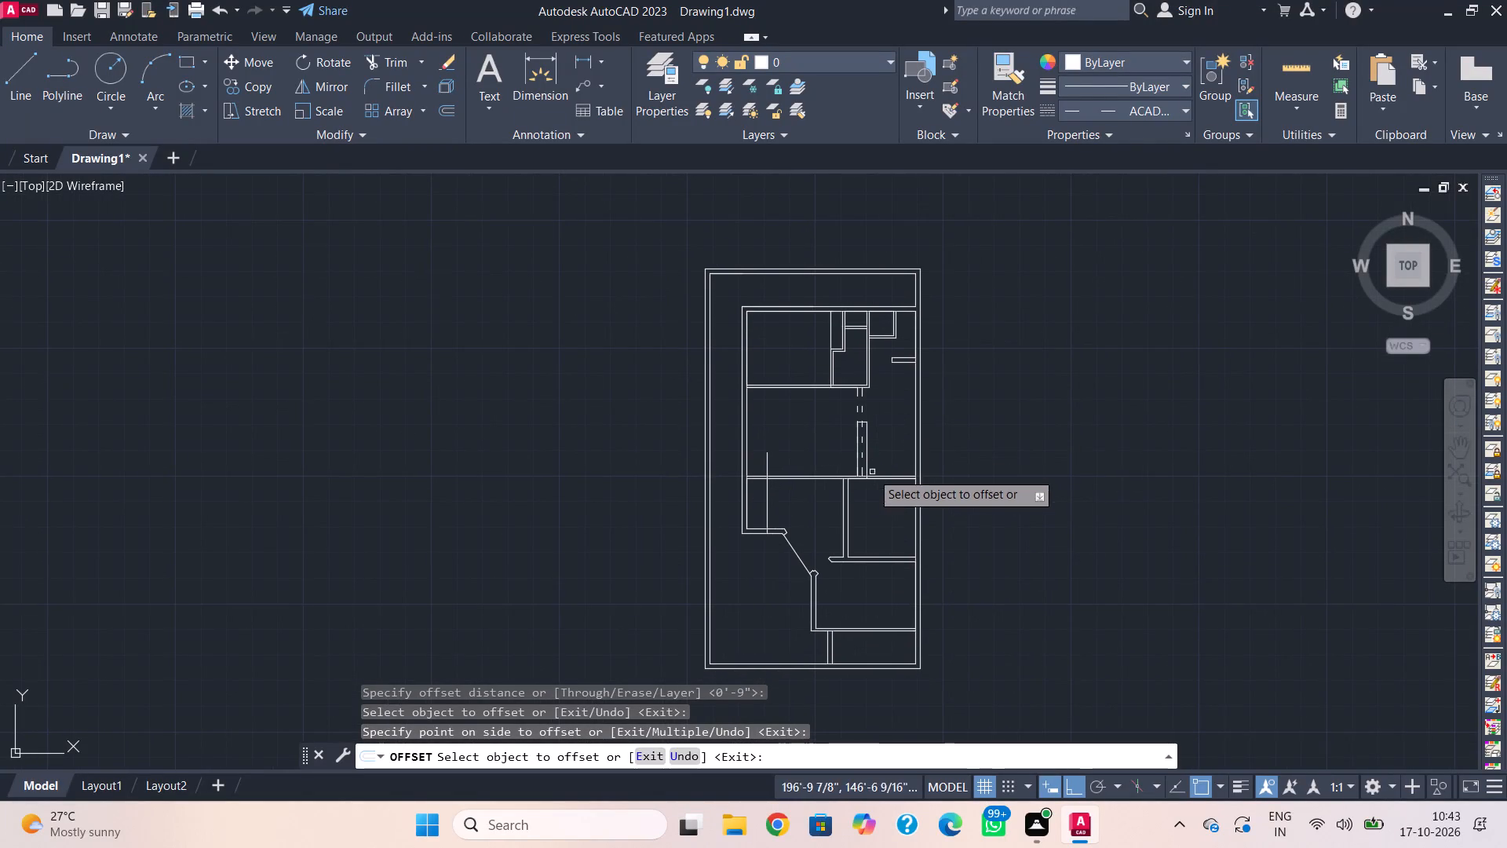
key(Escape)
Trim the left vertical line's portions above and within the horizontal partition below the middle room.
click(766, 493)
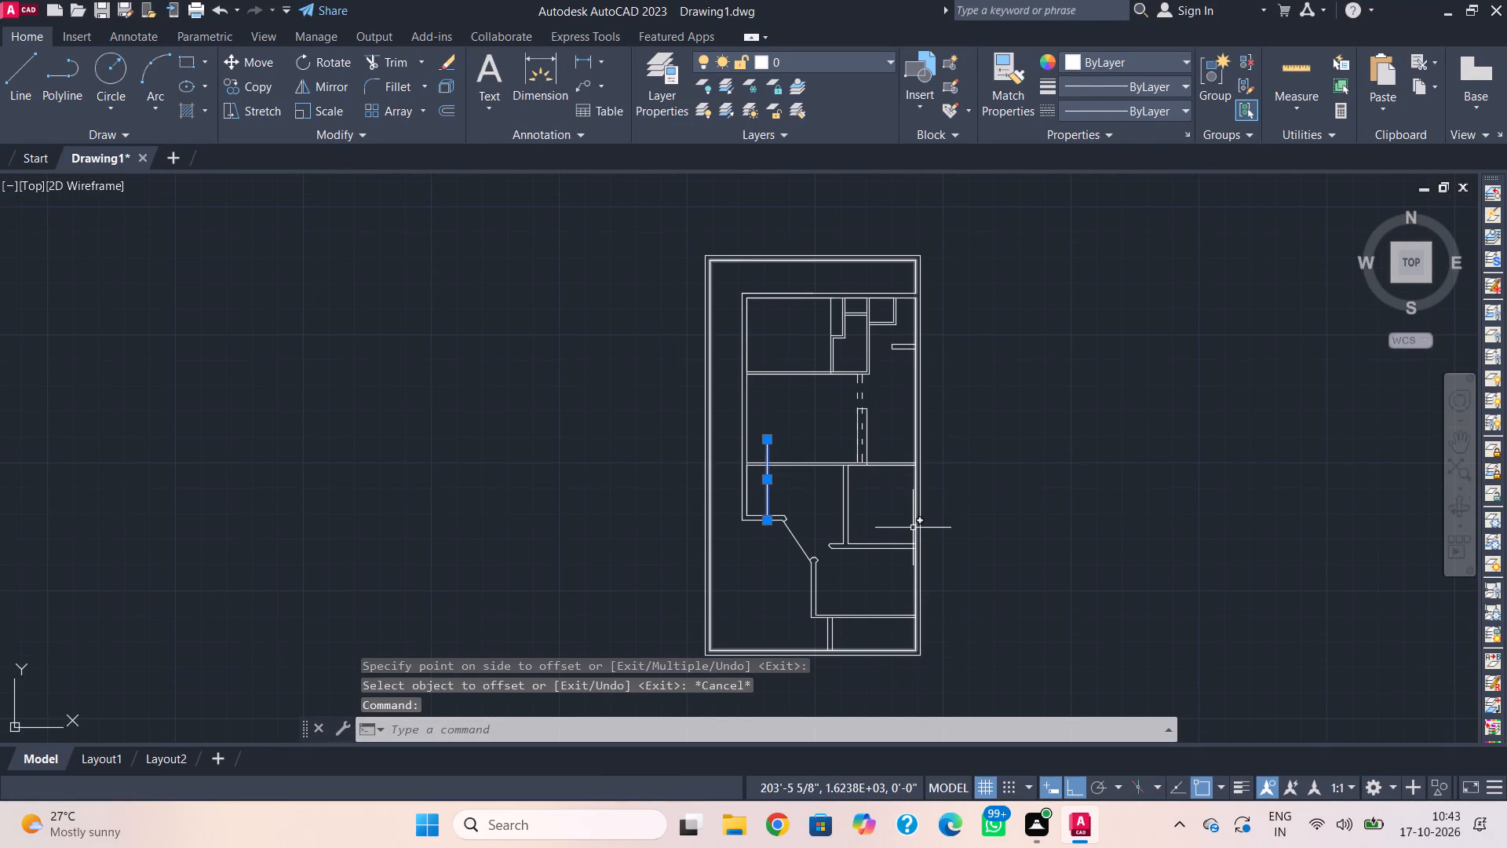
key(Escape)
scroll(786, 478, up, 1)
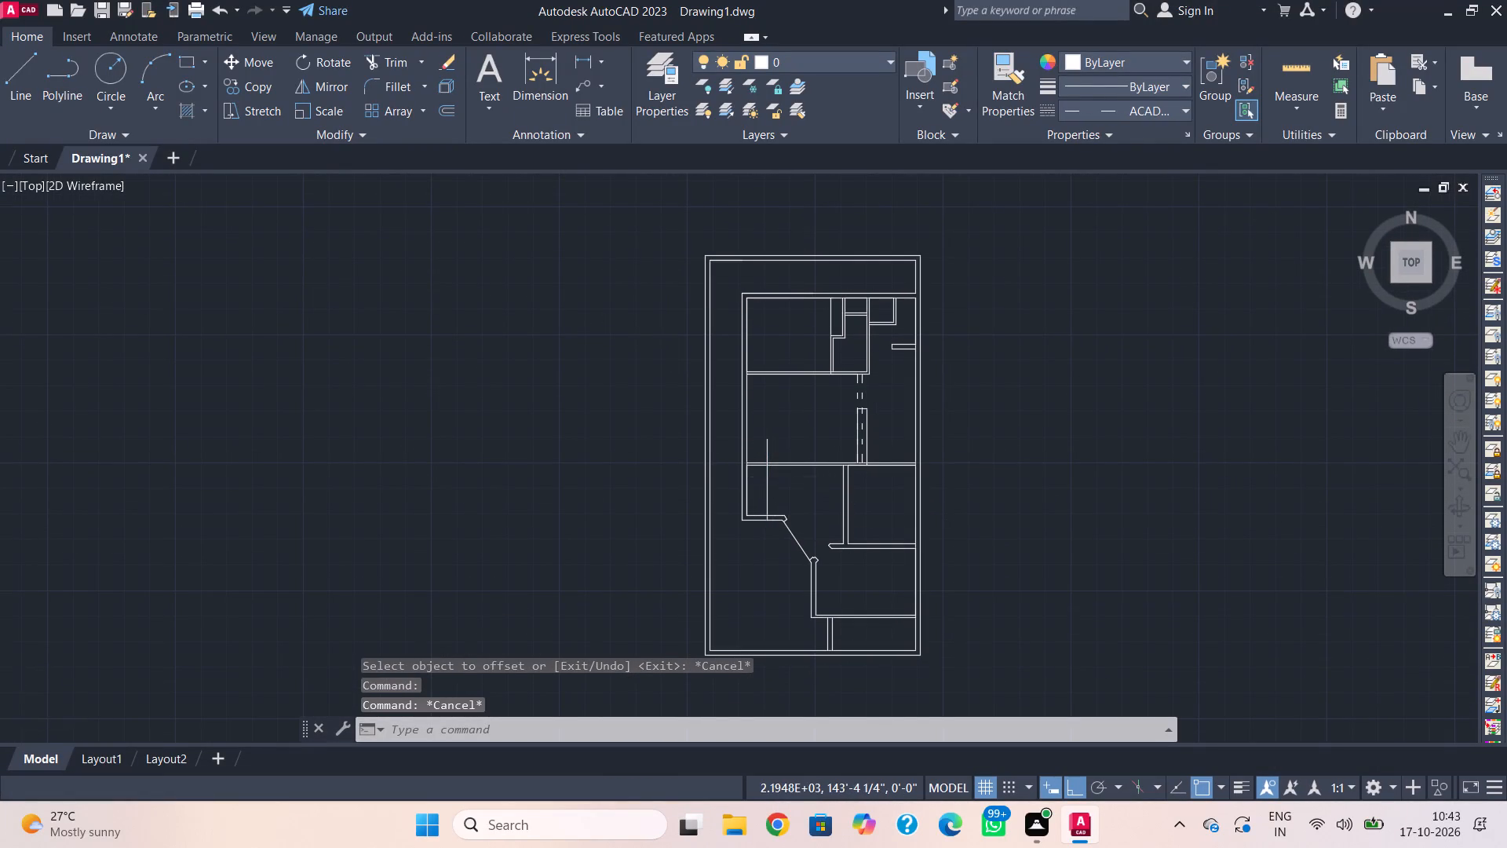
scroll(786, 478, up, 2)
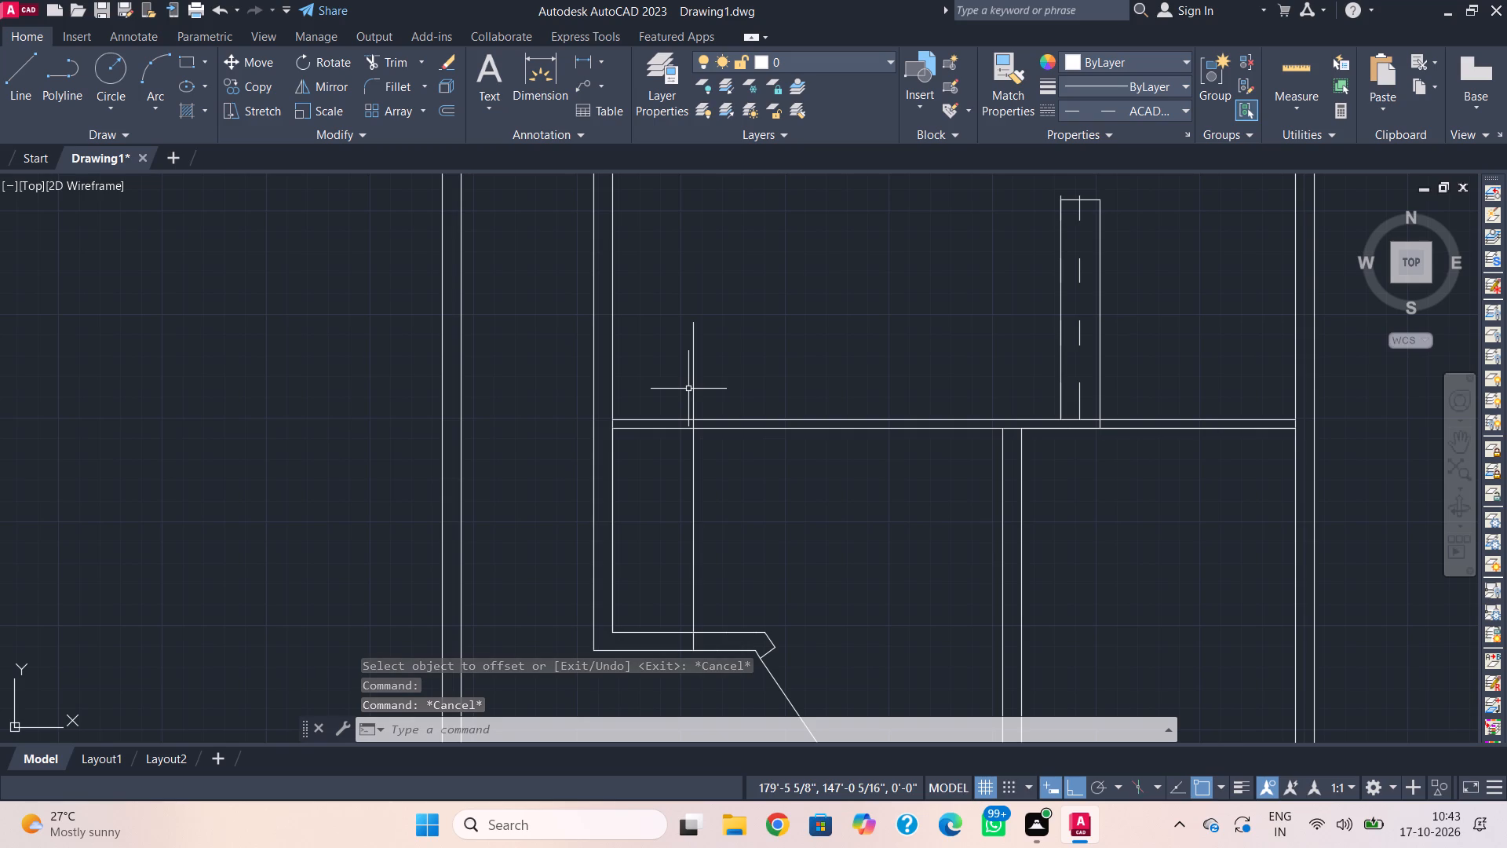
text(tr)
key(space)
drag(713, 371, 702, 381)
click(688, 390)
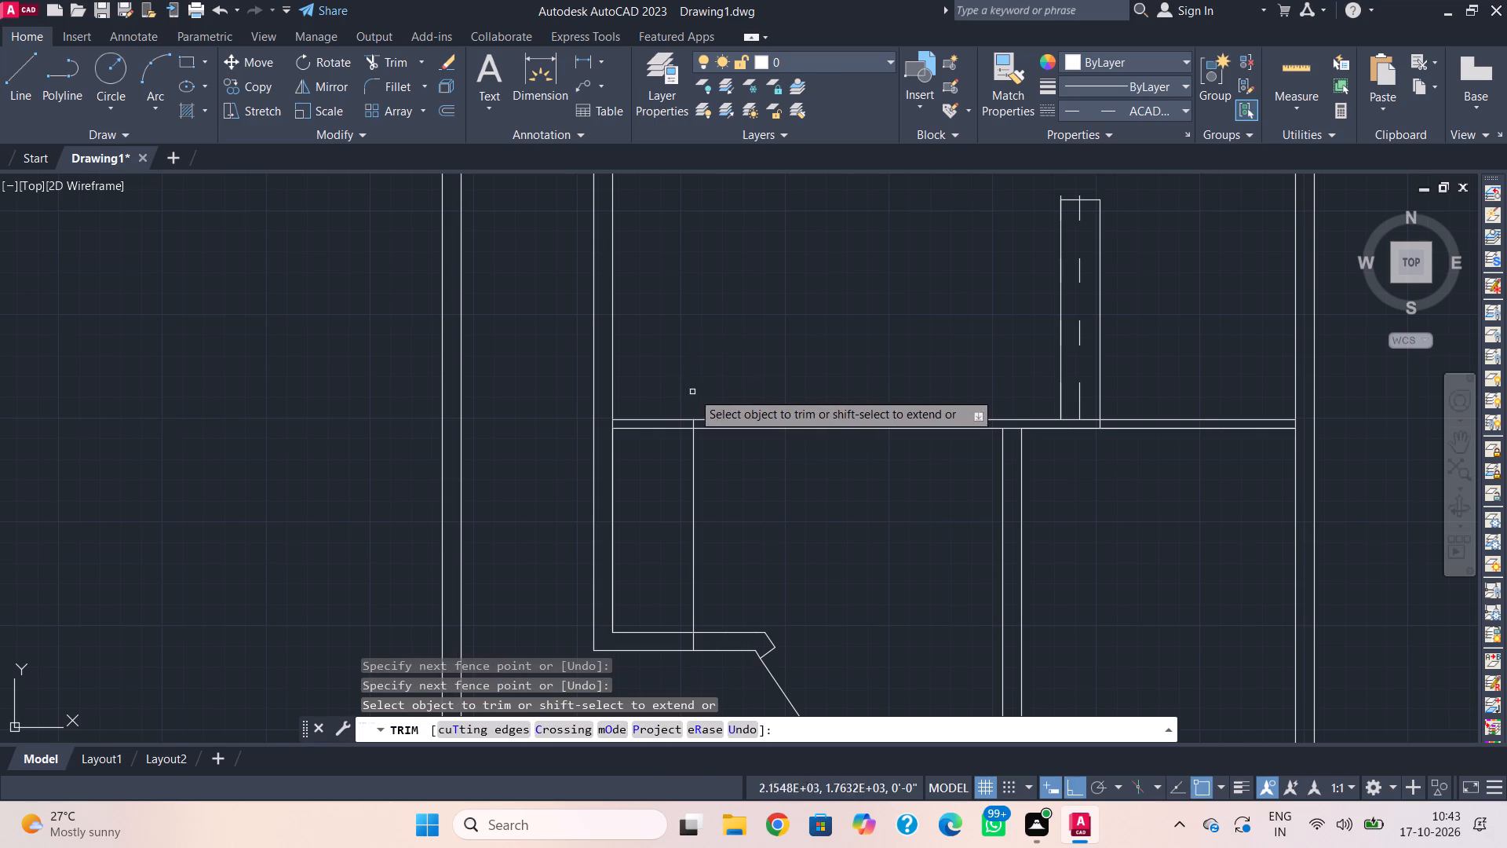
scroll(695, 423, up, 3)
click(680, 420)
click(665, 425)
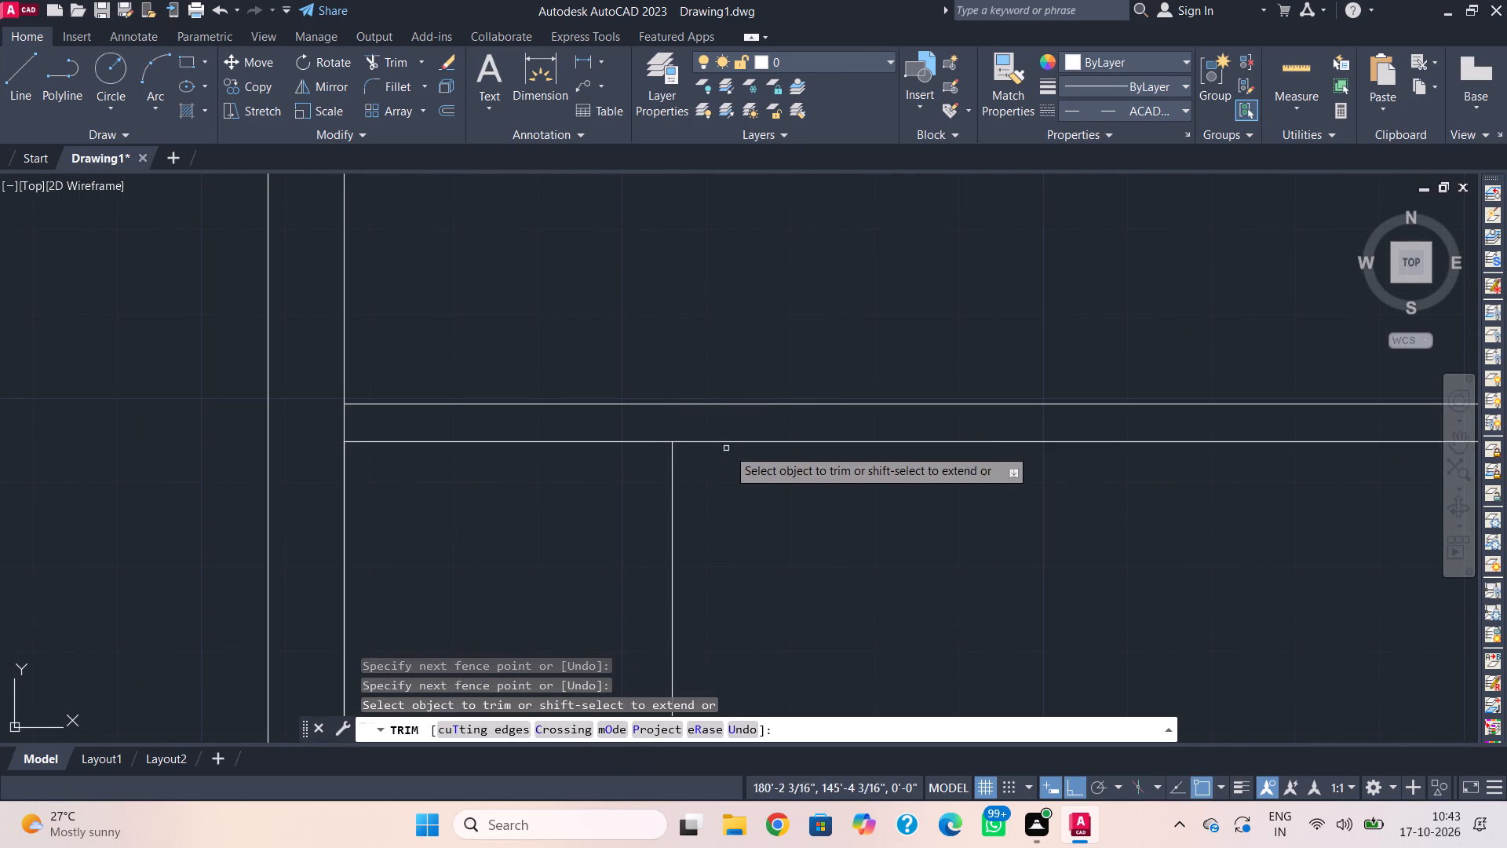
key(Escape)
Offset the lower line of the horizontal partition 3' downward into the room below.
scroll(737, 457, down, 3)
middle_drag(741, 472, 689, 389)
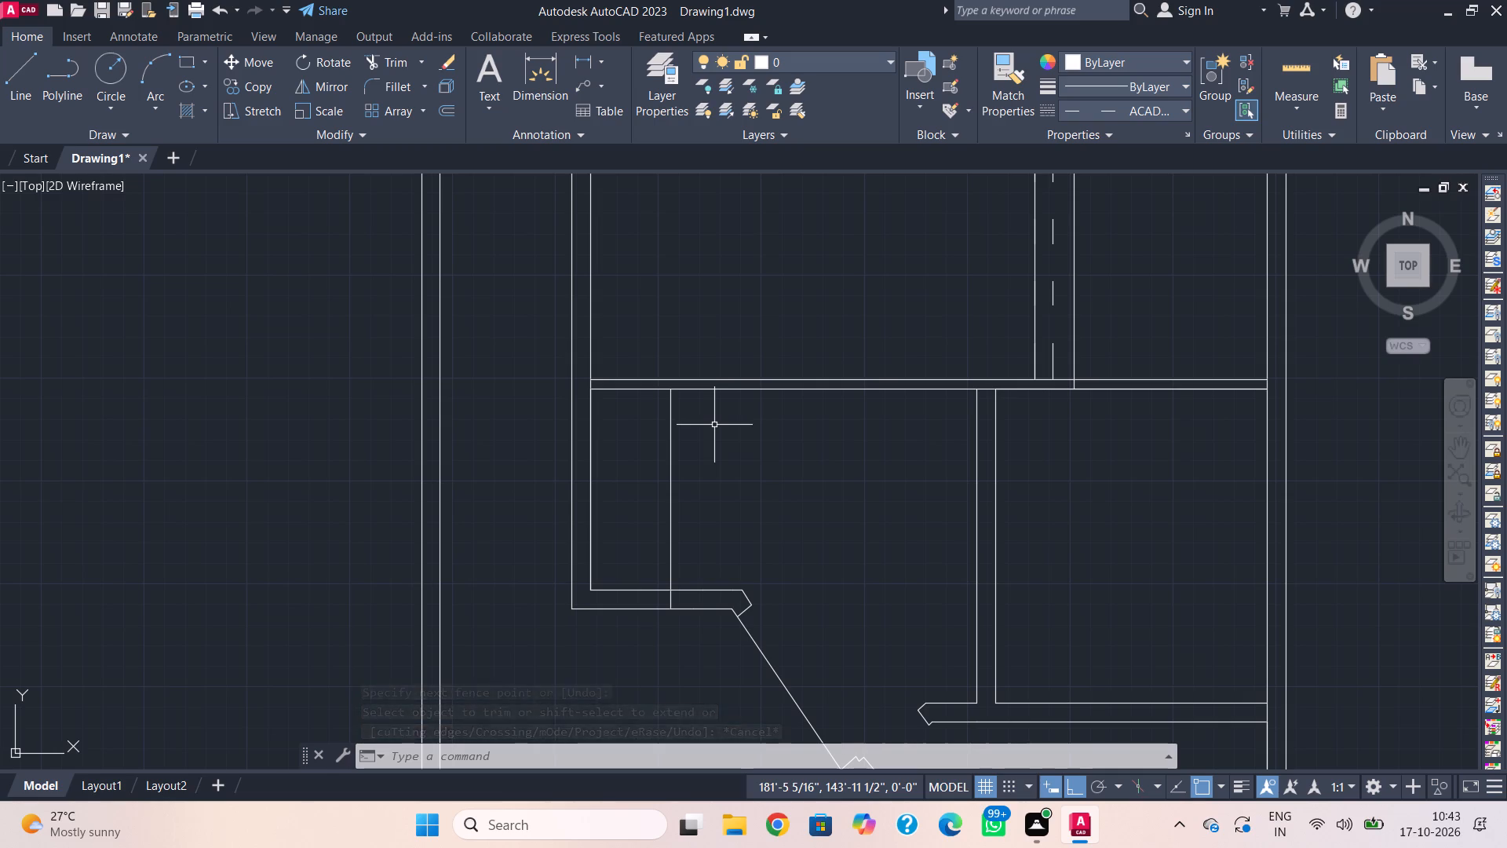
click(714, 425)
text(o)
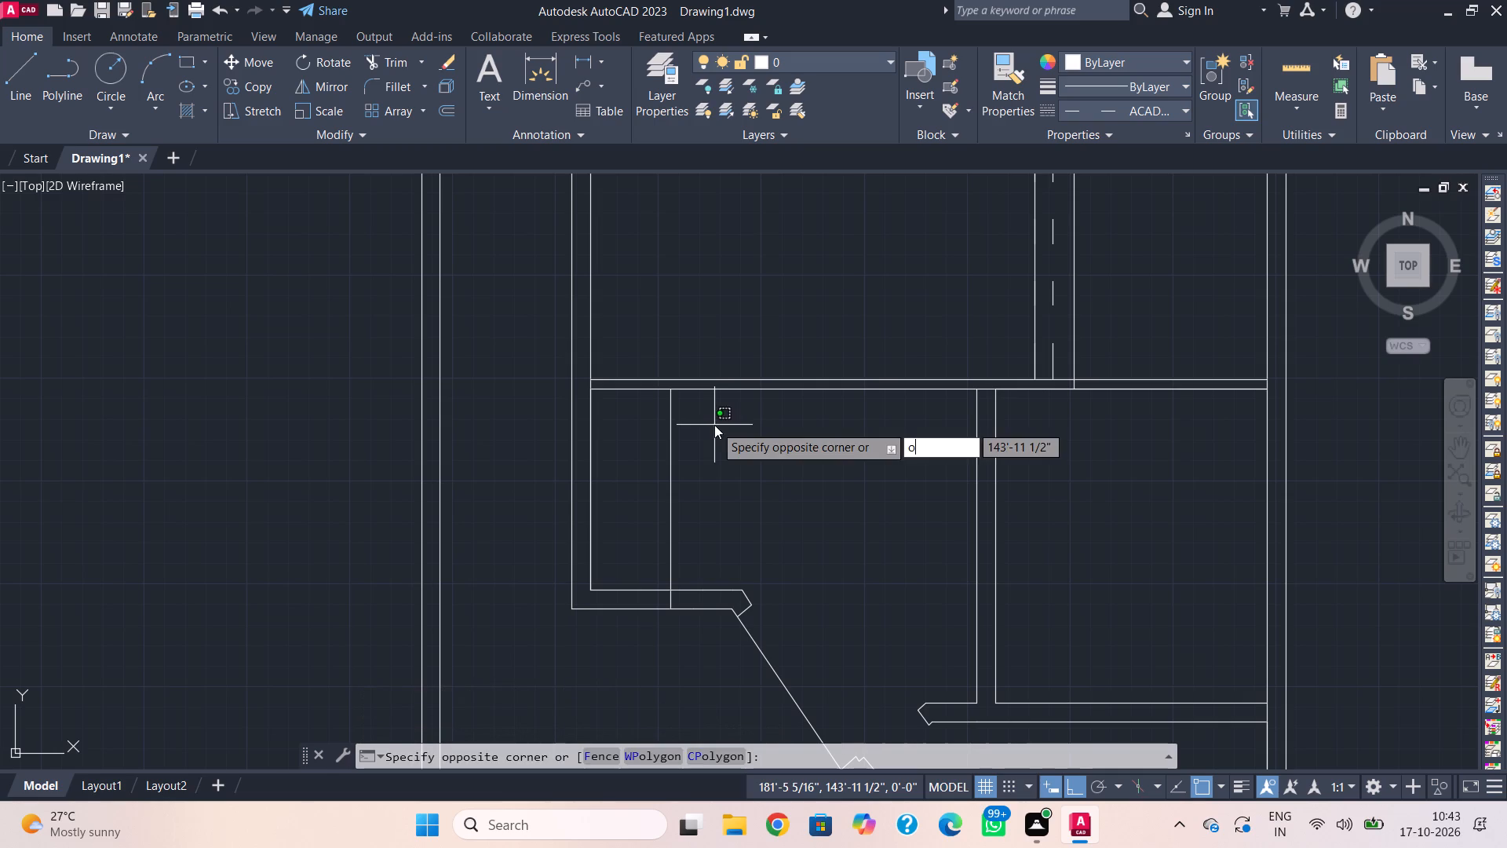
key(space)
text(3')
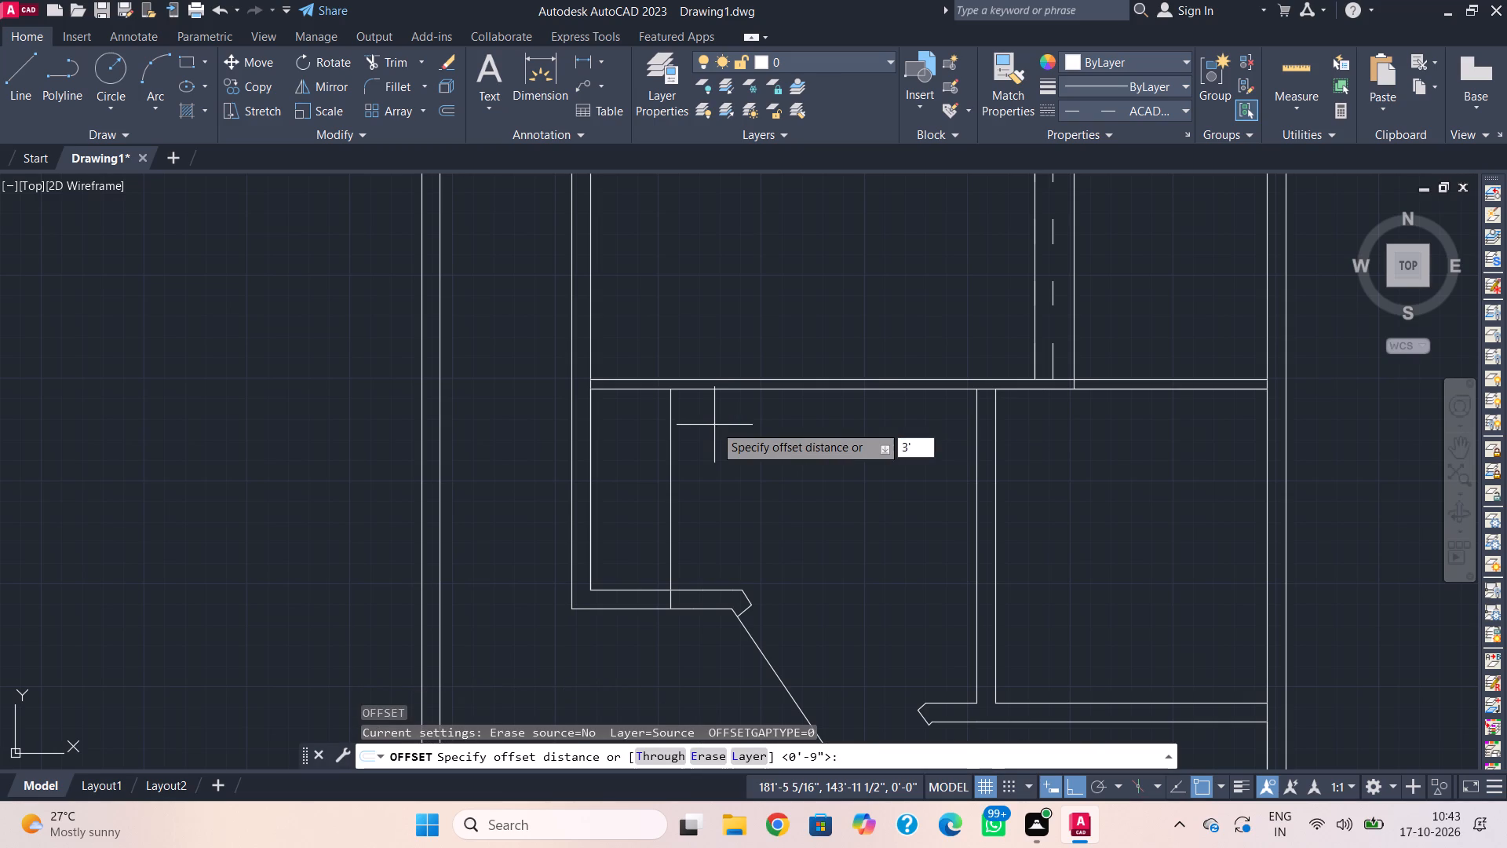
key(Return)
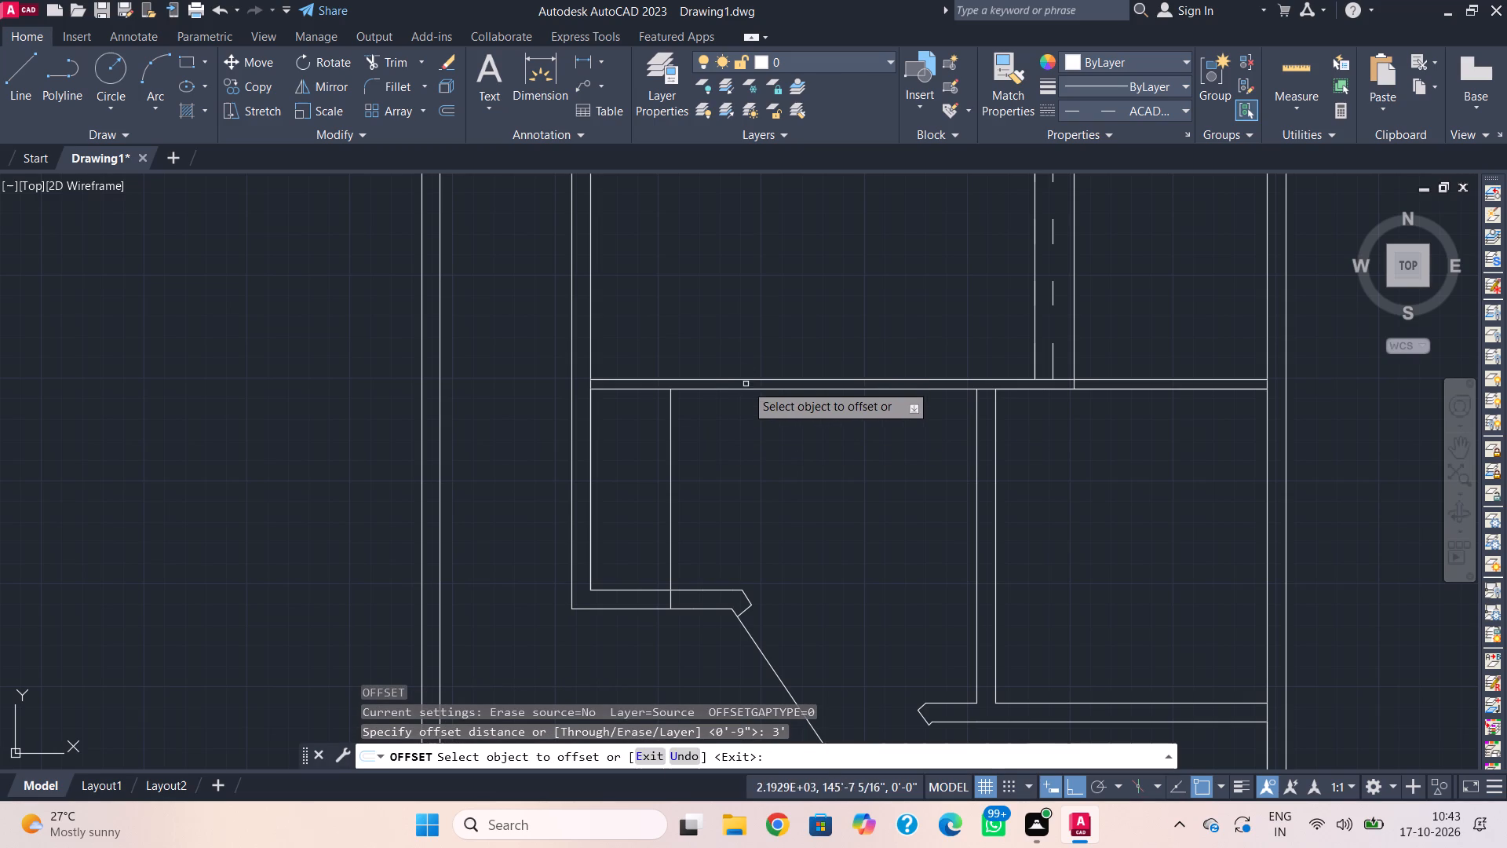
click(745, 386)
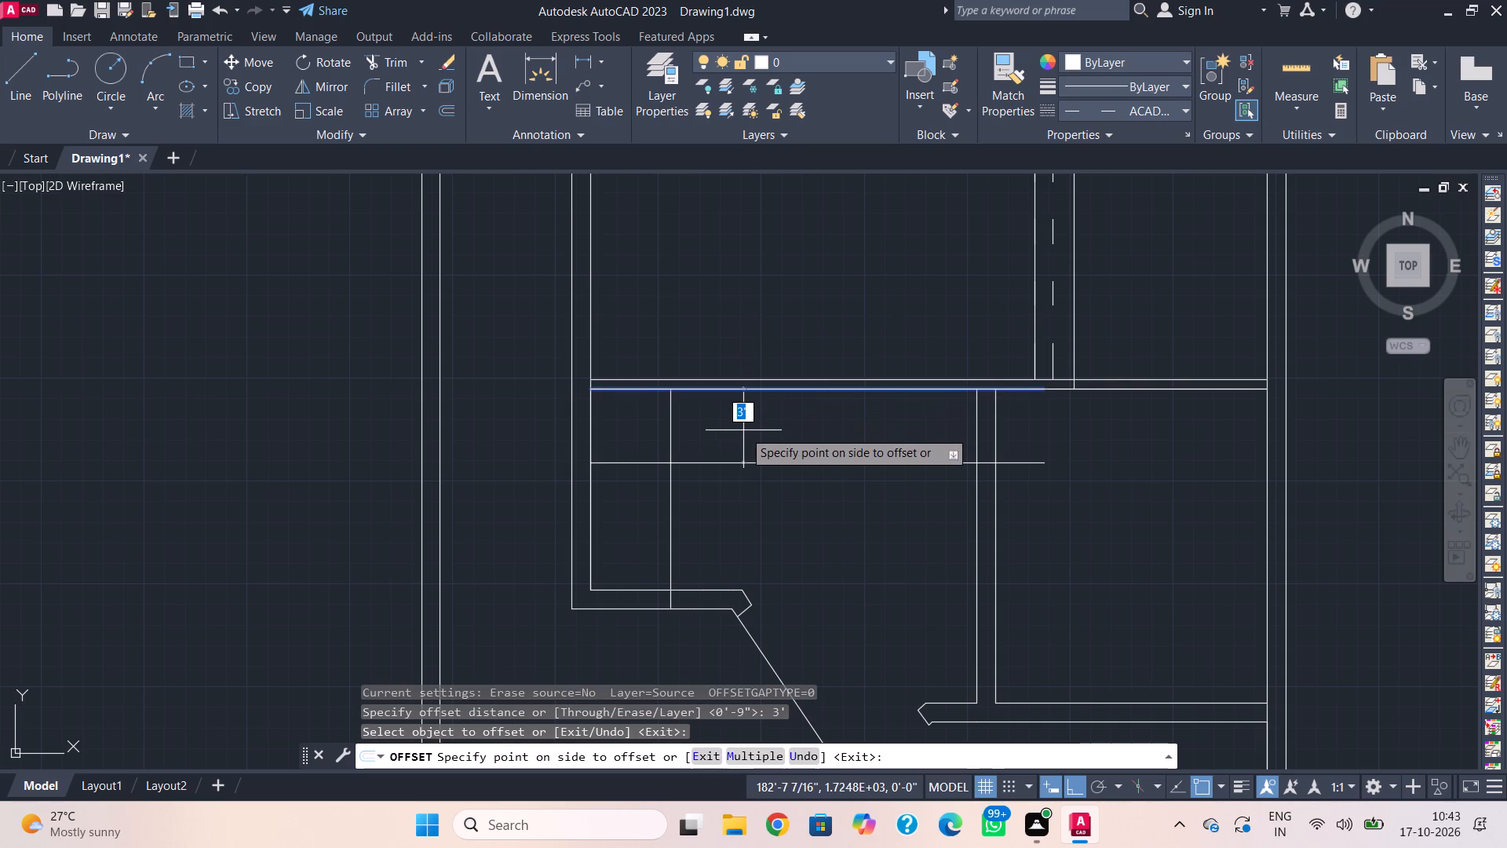
click(743, 430)
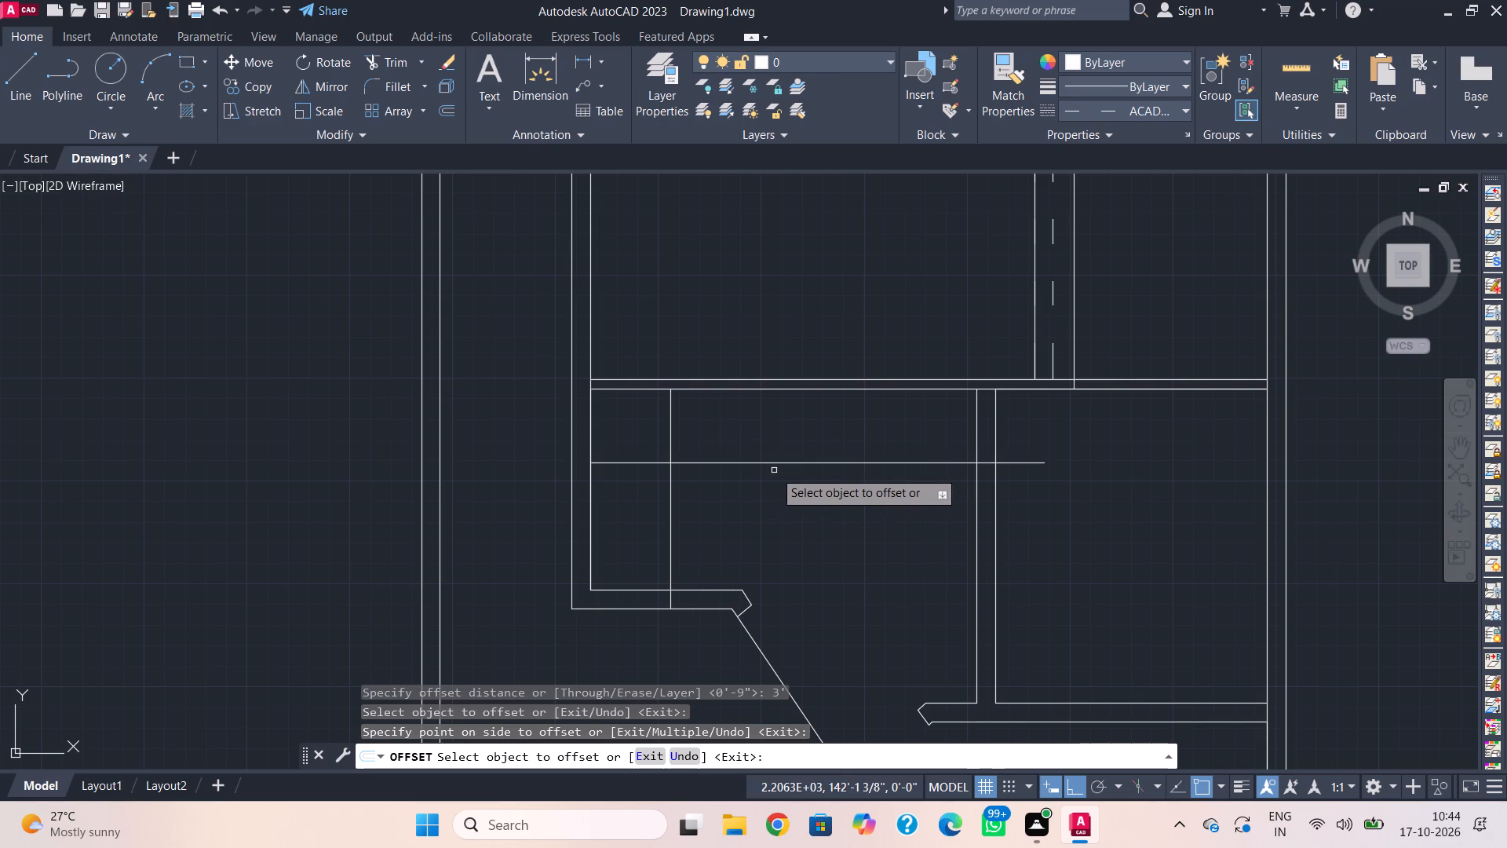
key(Escape)
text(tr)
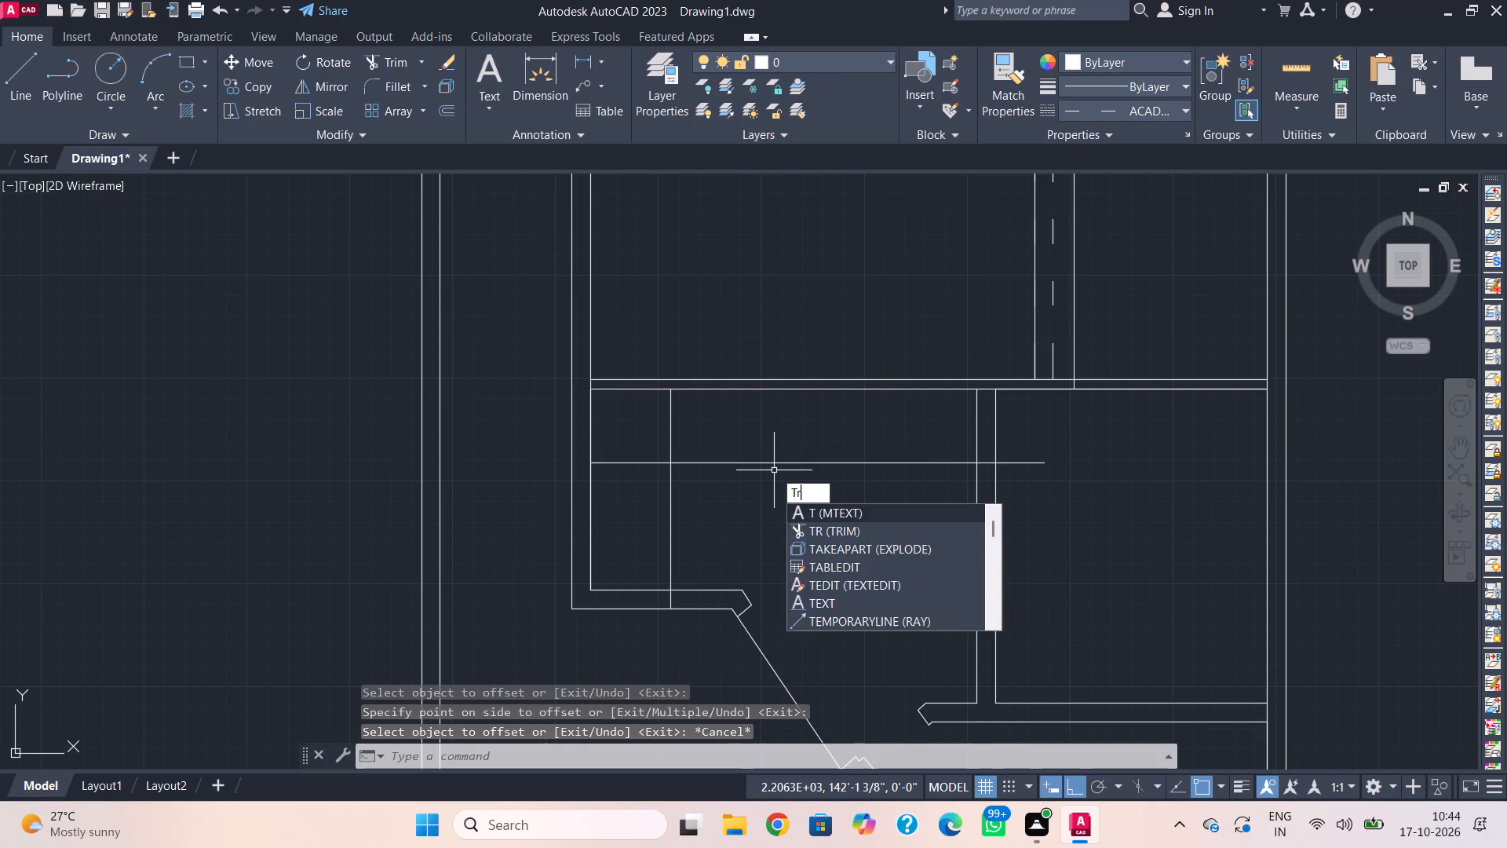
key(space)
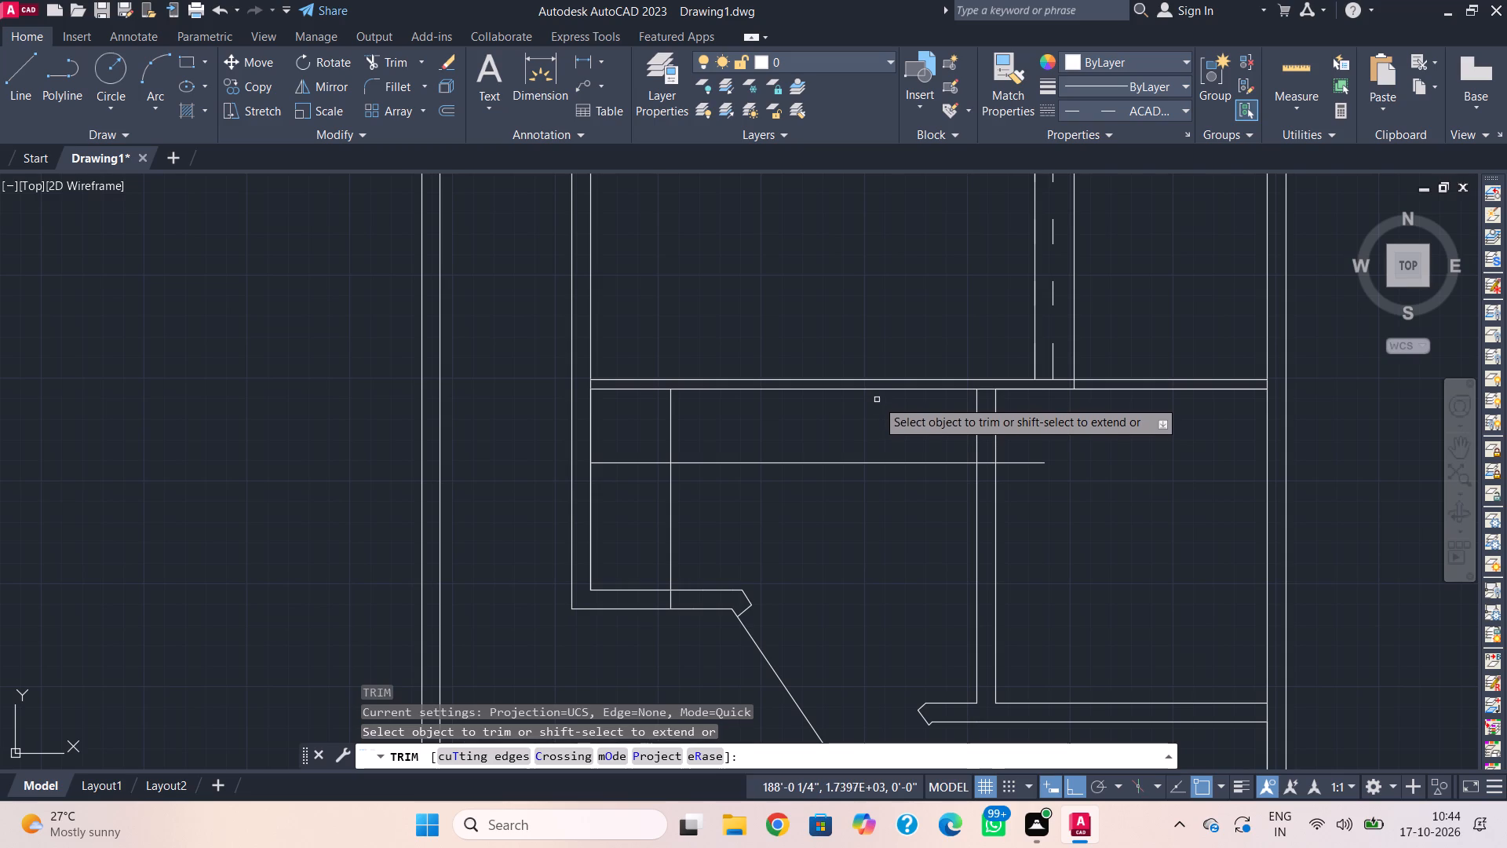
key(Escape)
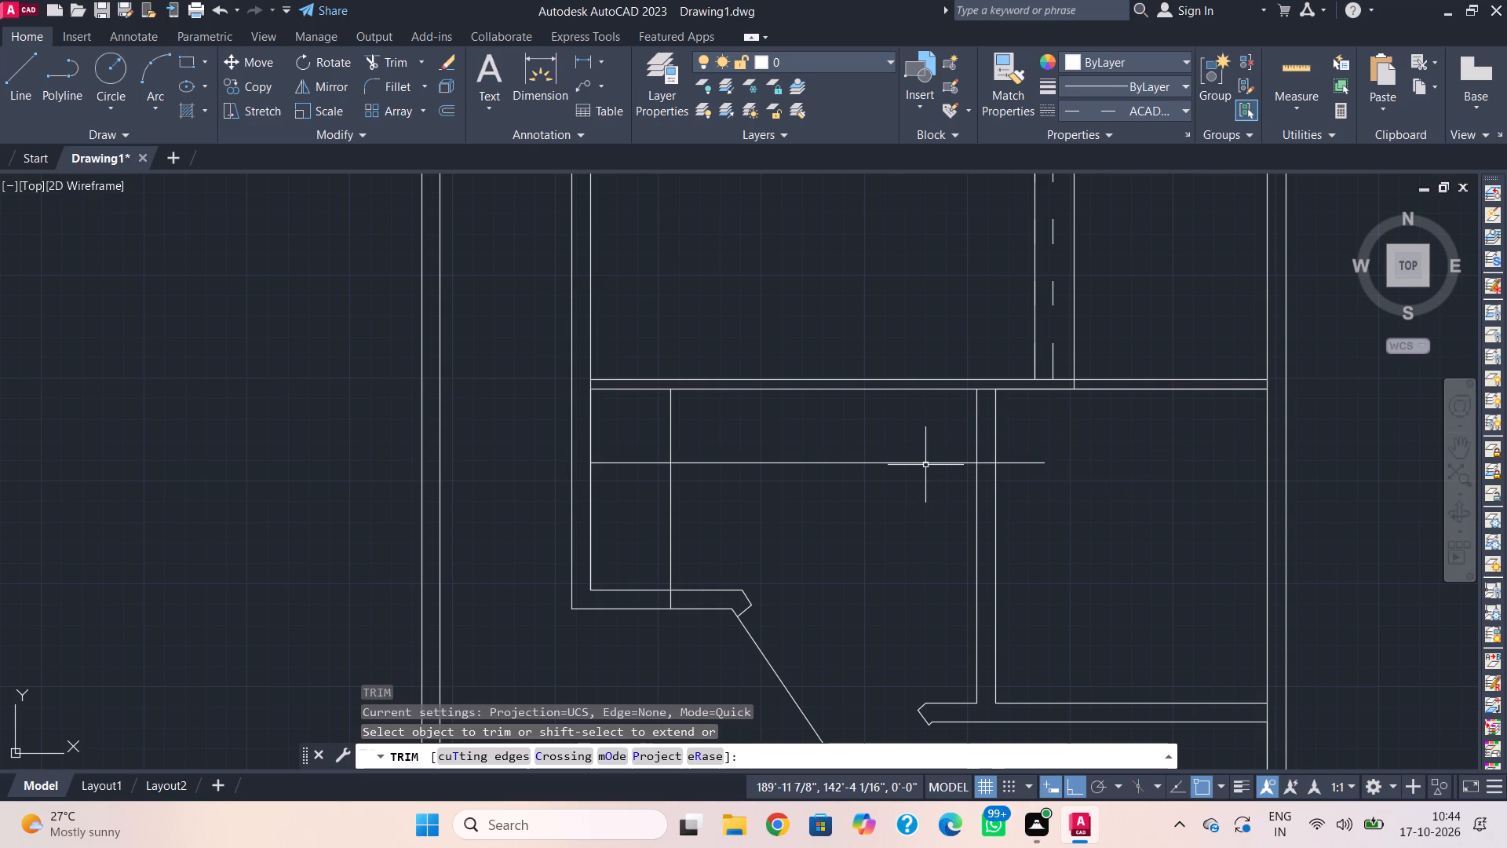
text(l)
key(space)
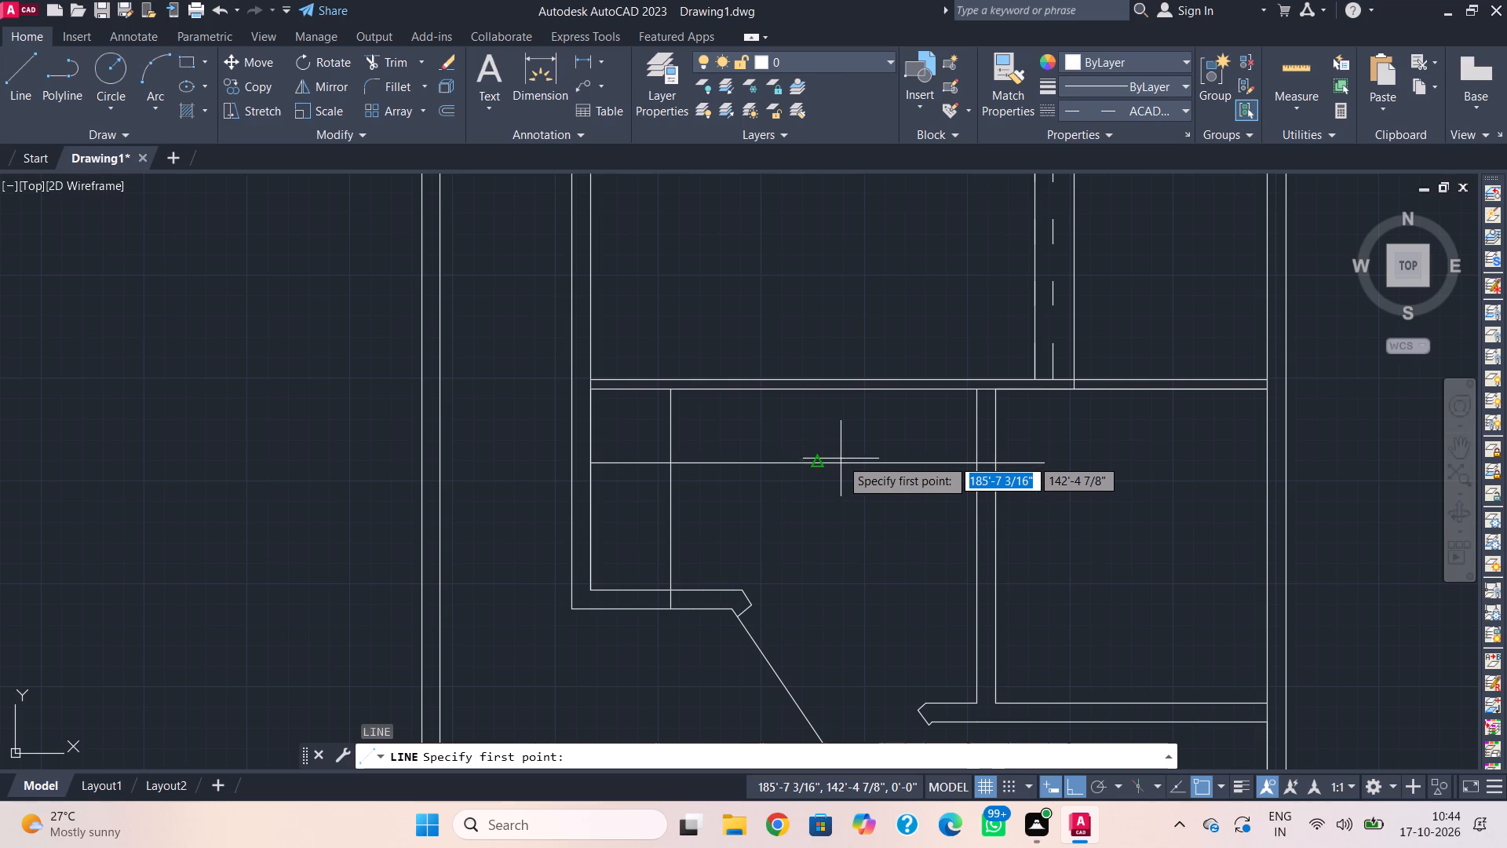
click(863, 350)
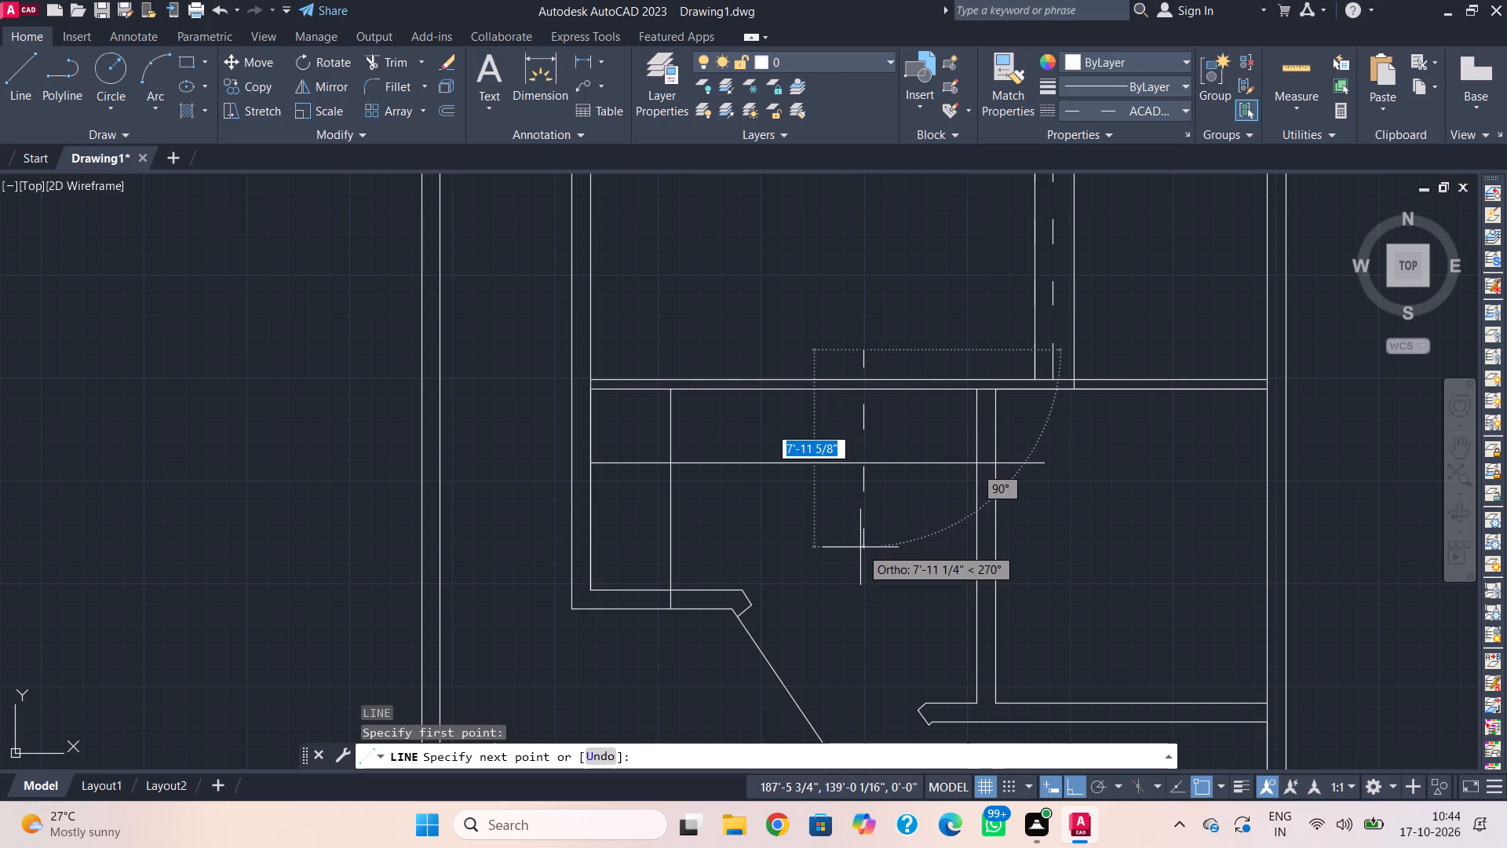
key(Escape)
Draw a vertical line about 9'-2" long with ByLayer linetype, crossing the horizontal partition and the line offset 3' below it.
click(1140, 109)
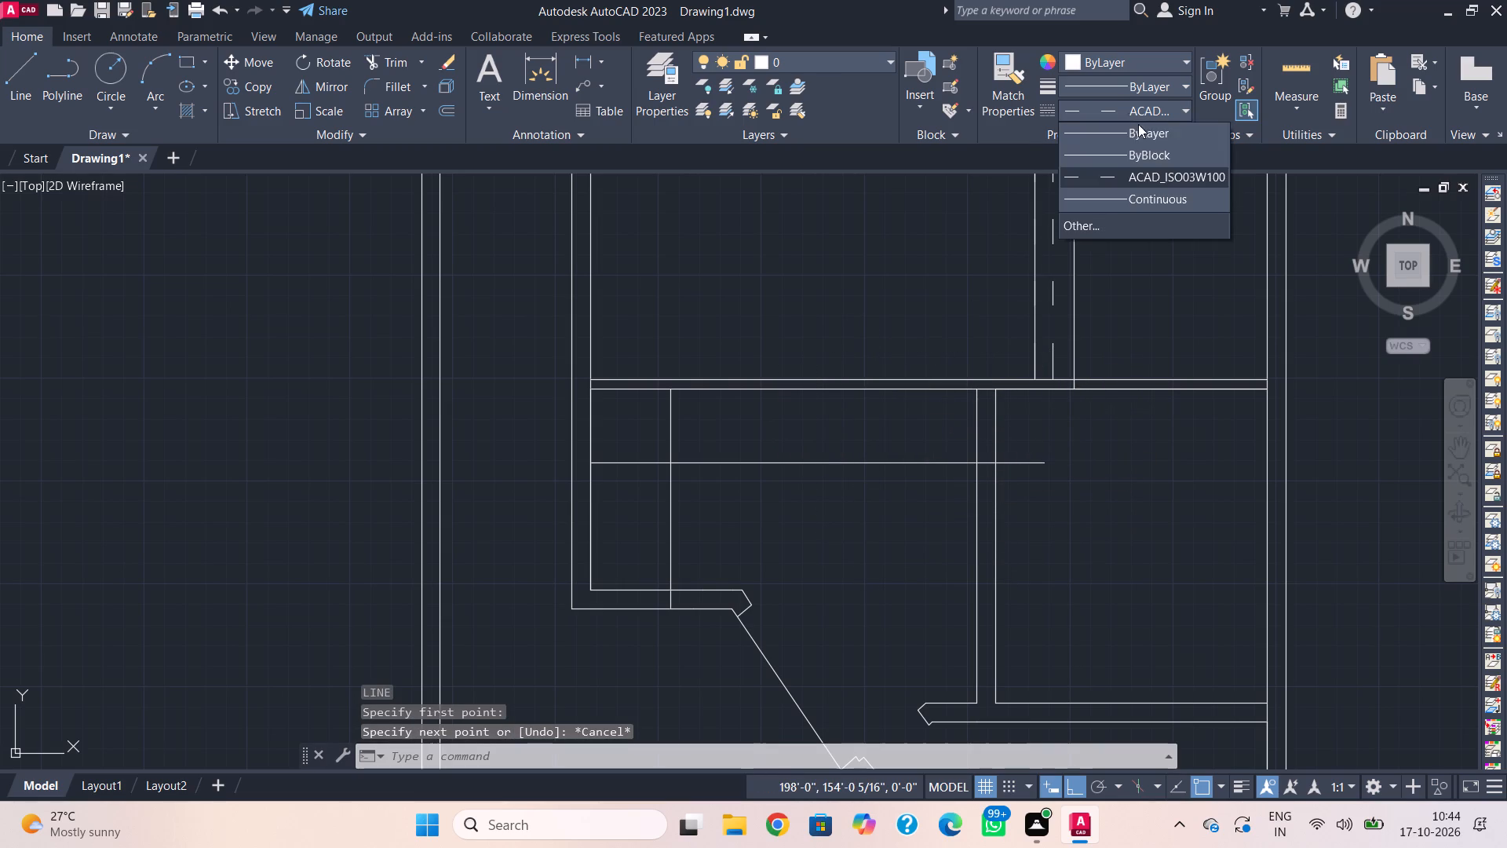
click(1135, 141)
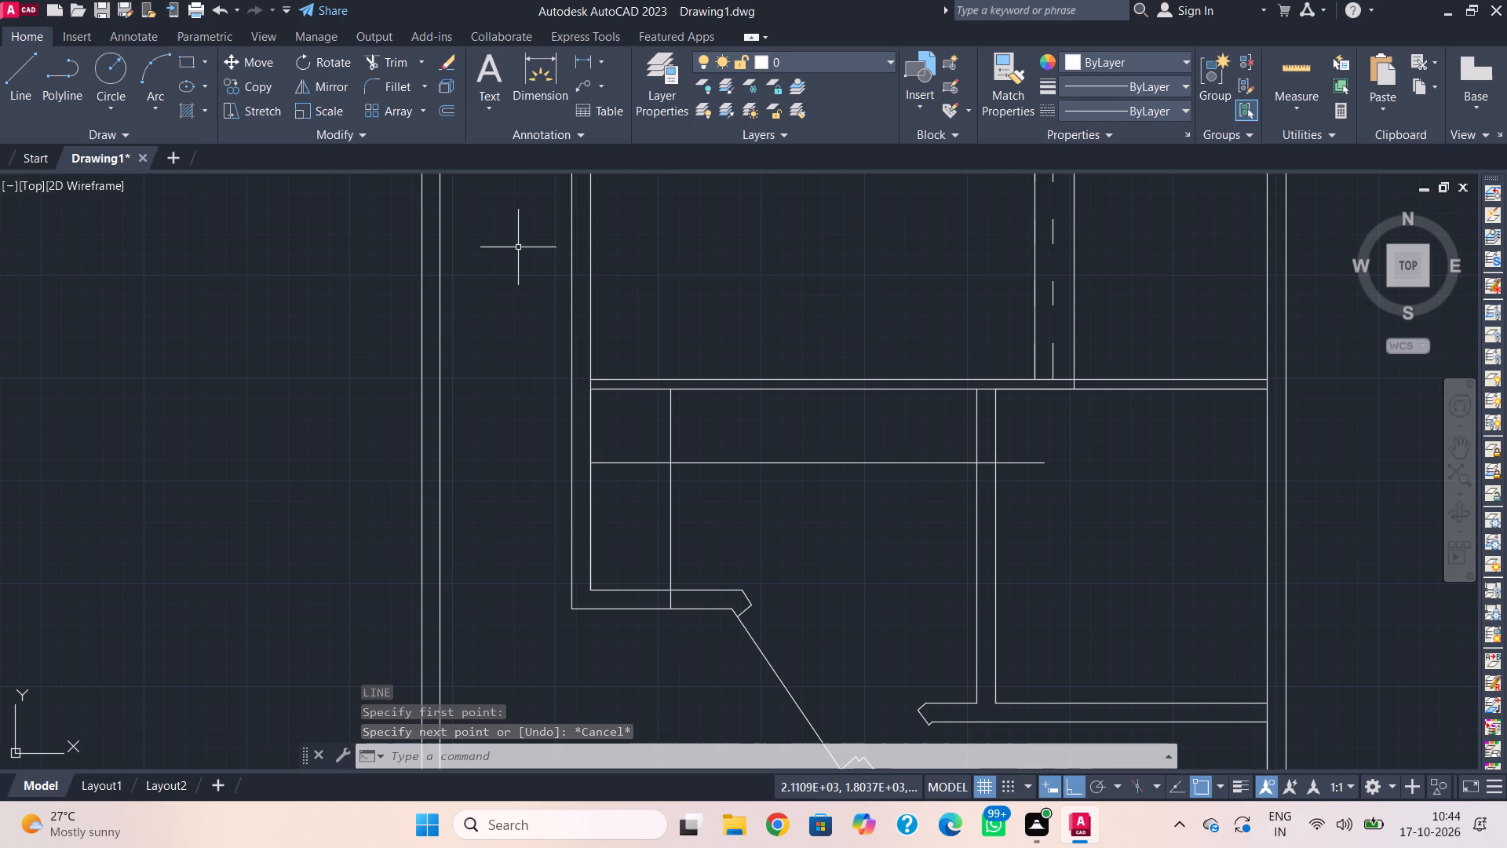
click(0, 94)
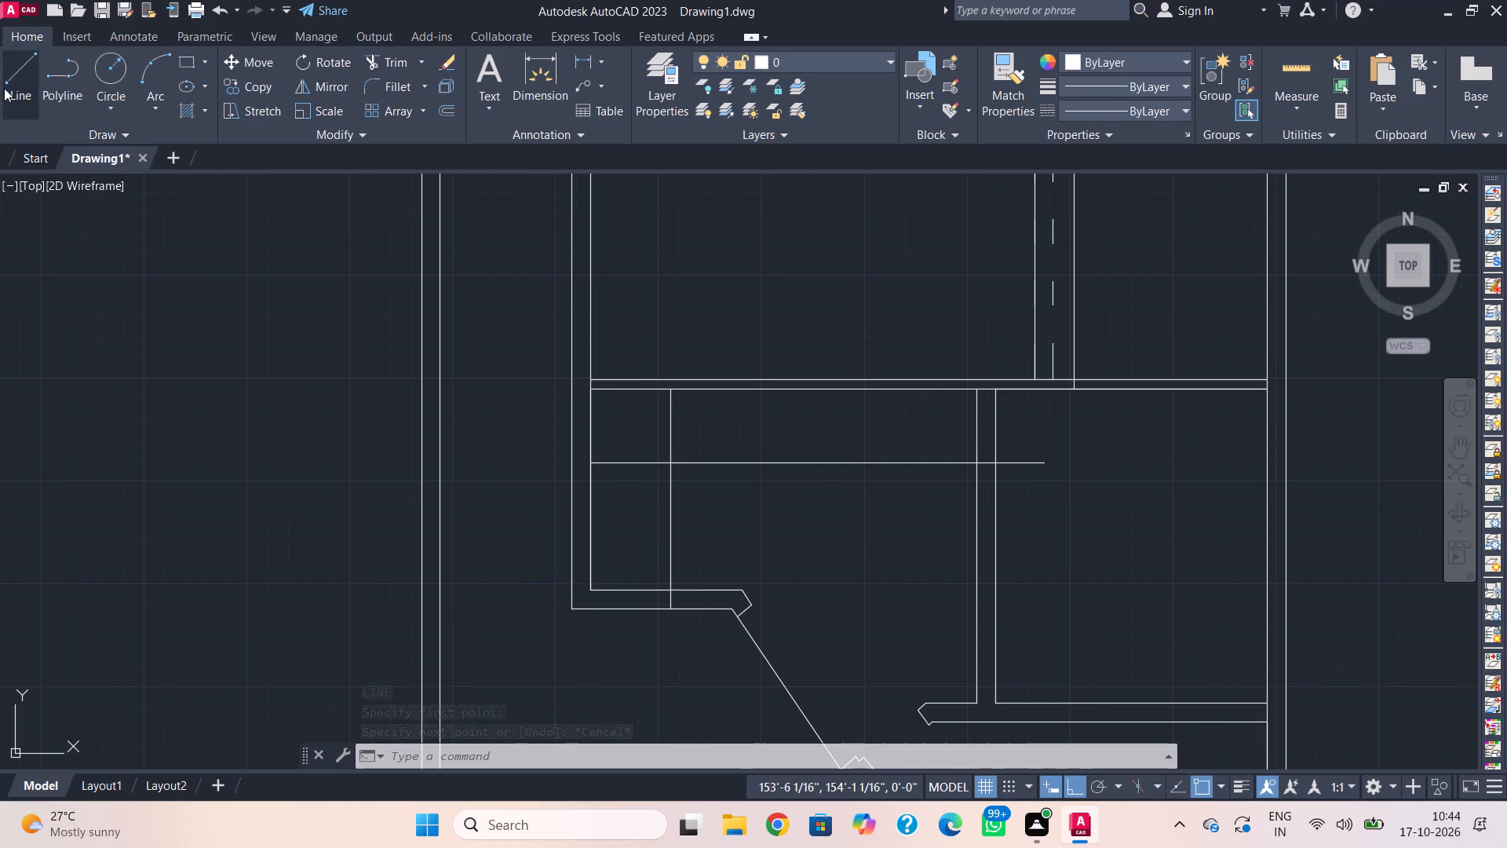
click(10, 79)
click(869, 352)
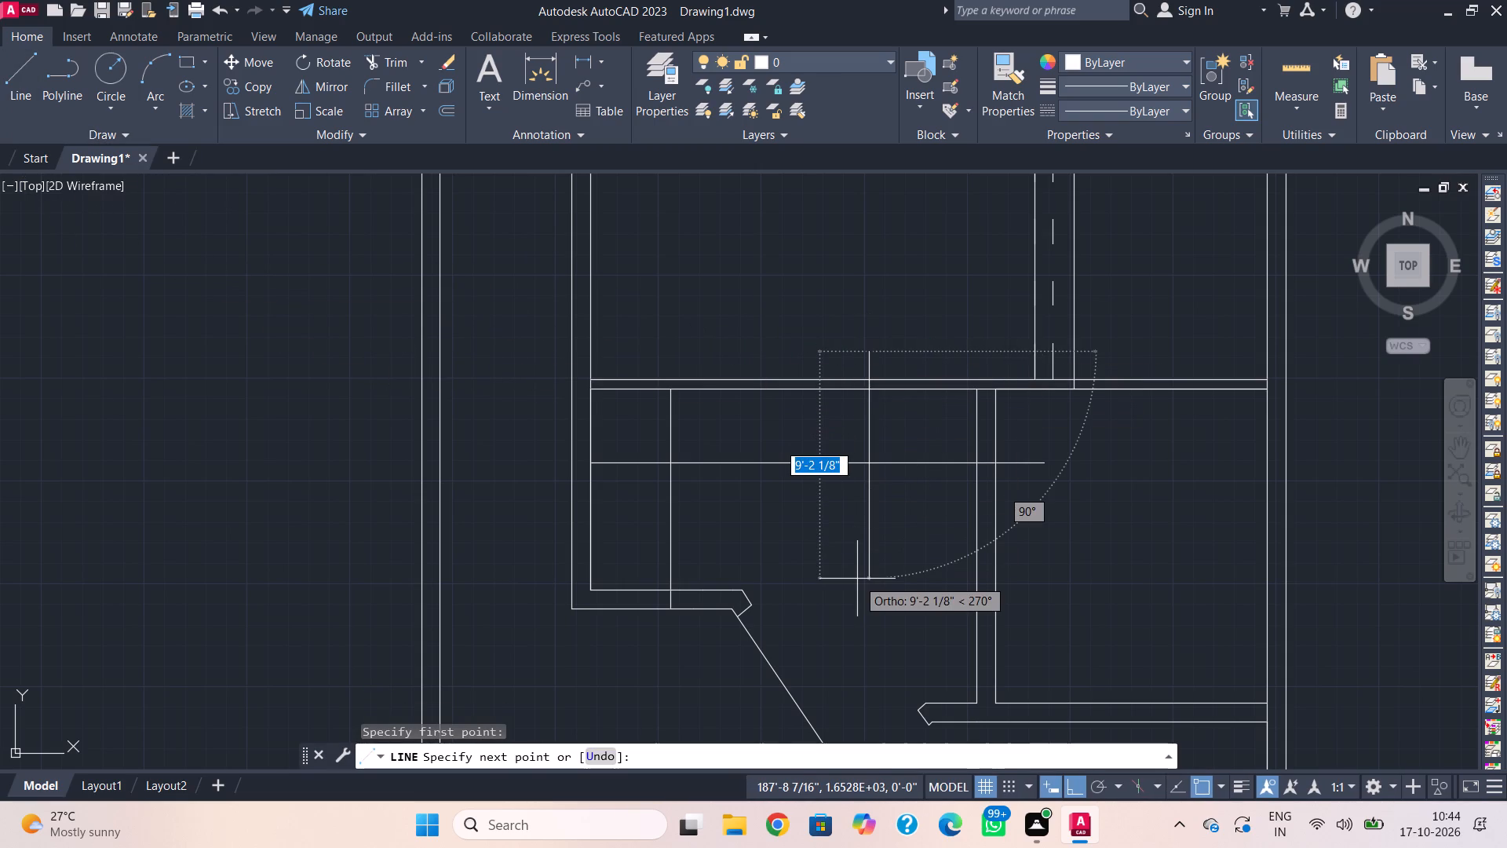
click(857, 579)
key(Escape)
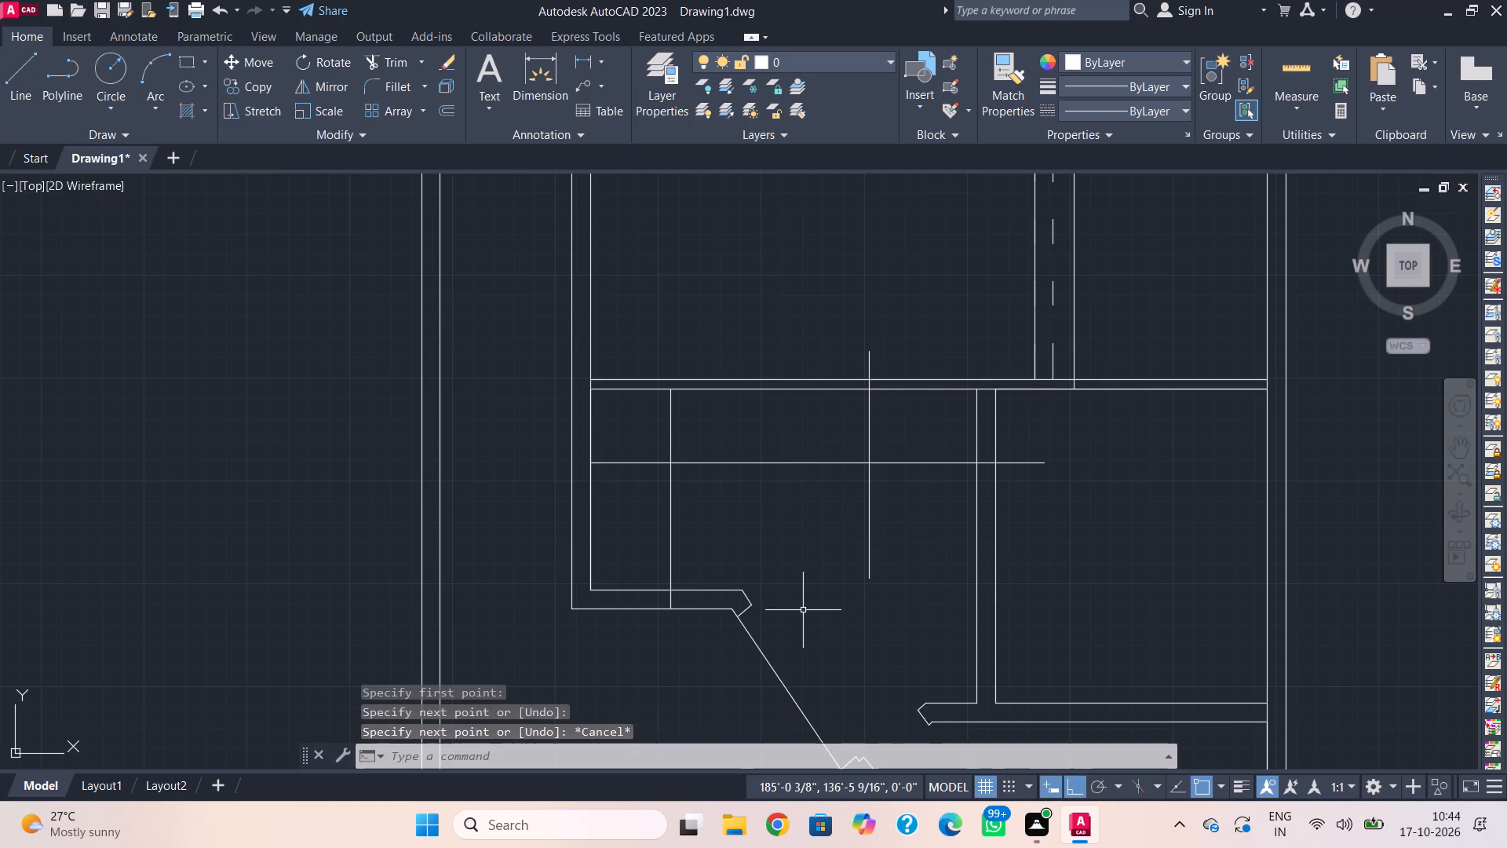
Trim the new vertical line above the partition and below the 3' offset line, and remove the offset line's part right of it.
text(tr)
key(space)
click(824, 557)
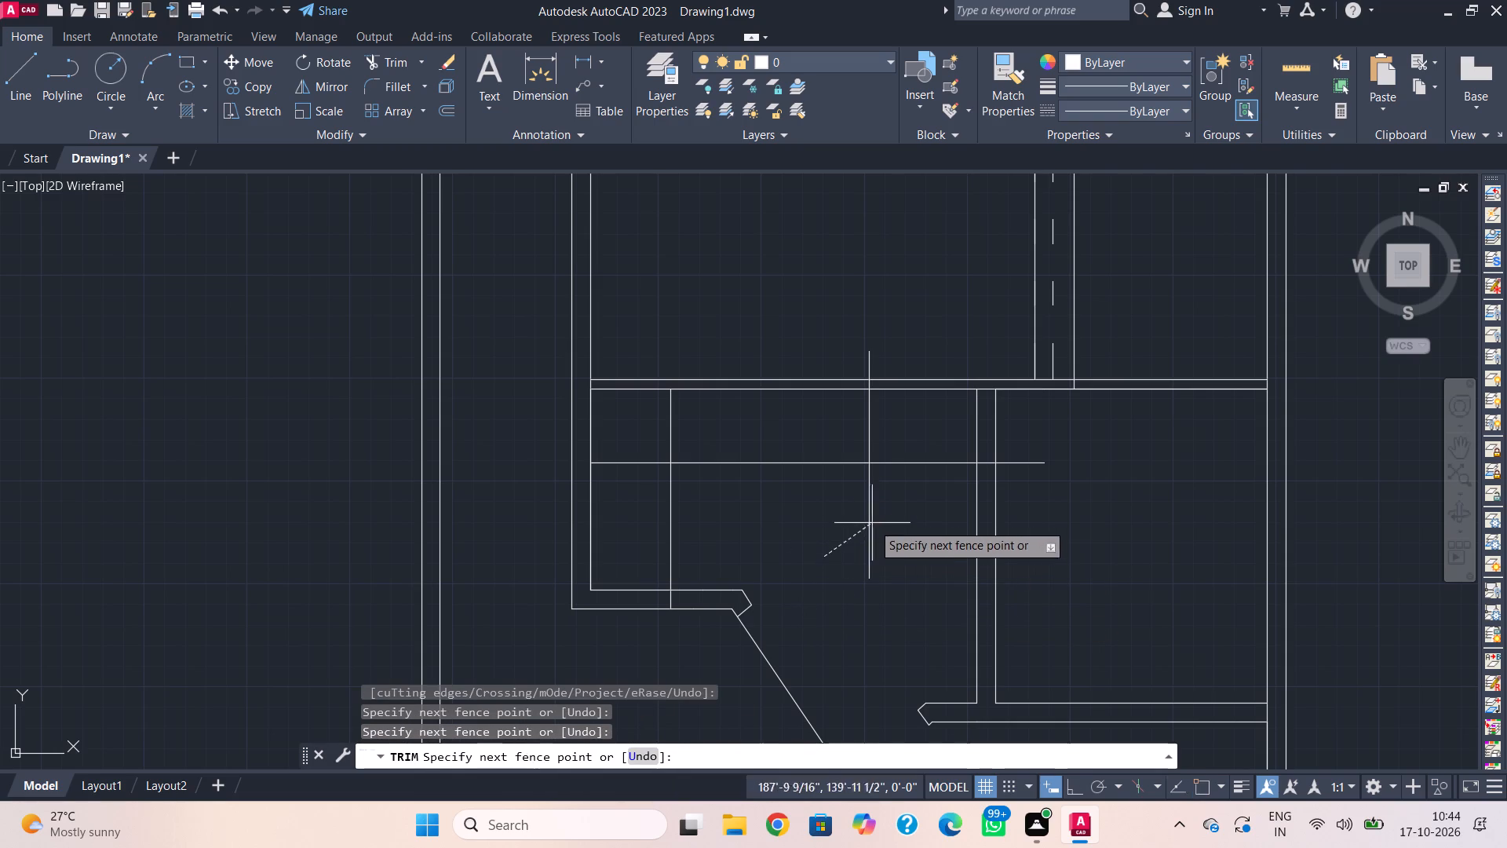
click(902, 448)
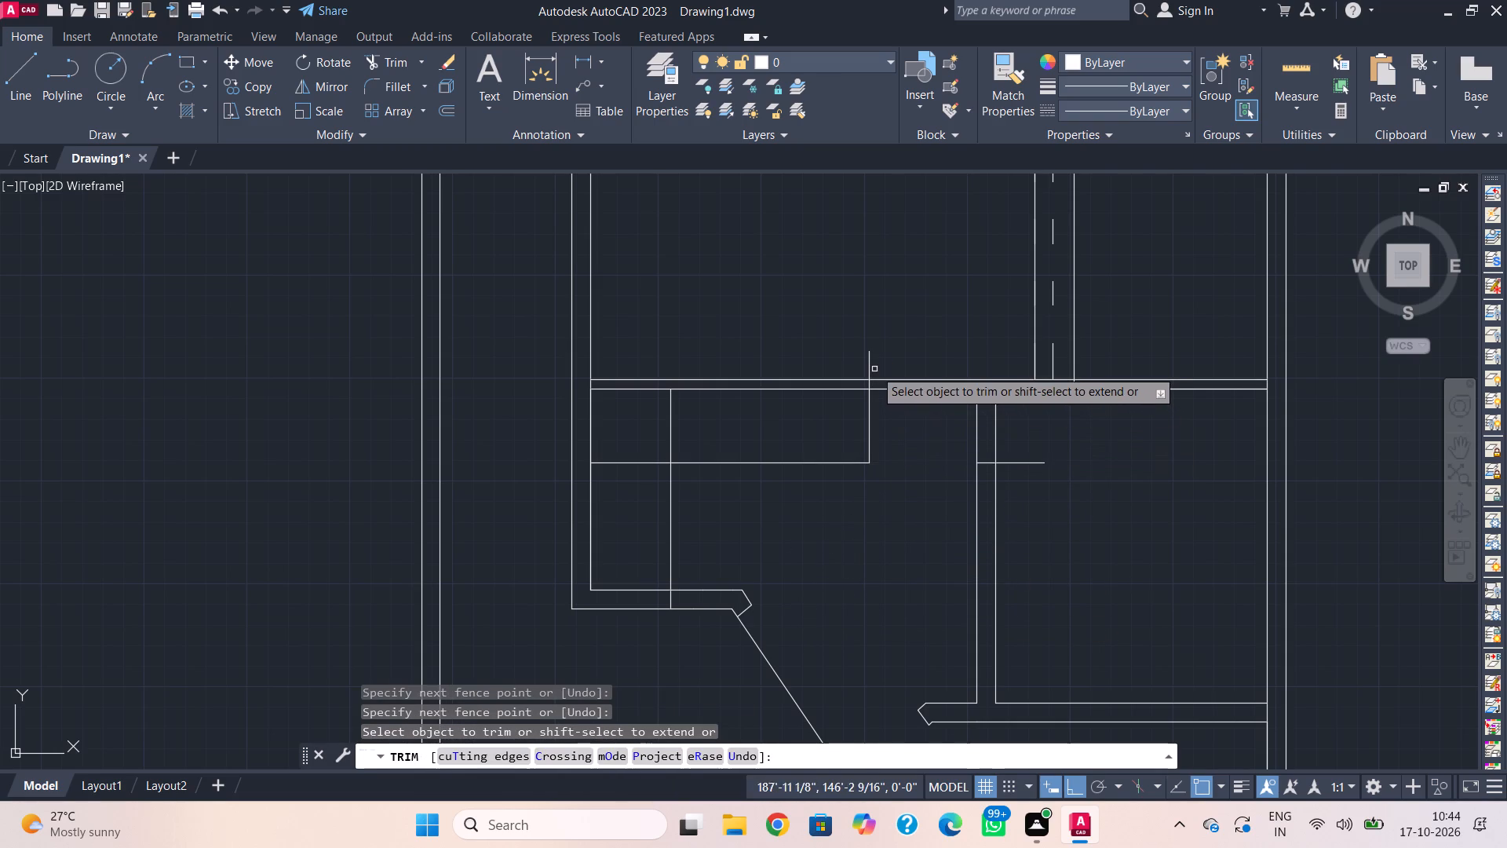
drag(874, 368, 863, 362)
click(841, 364)
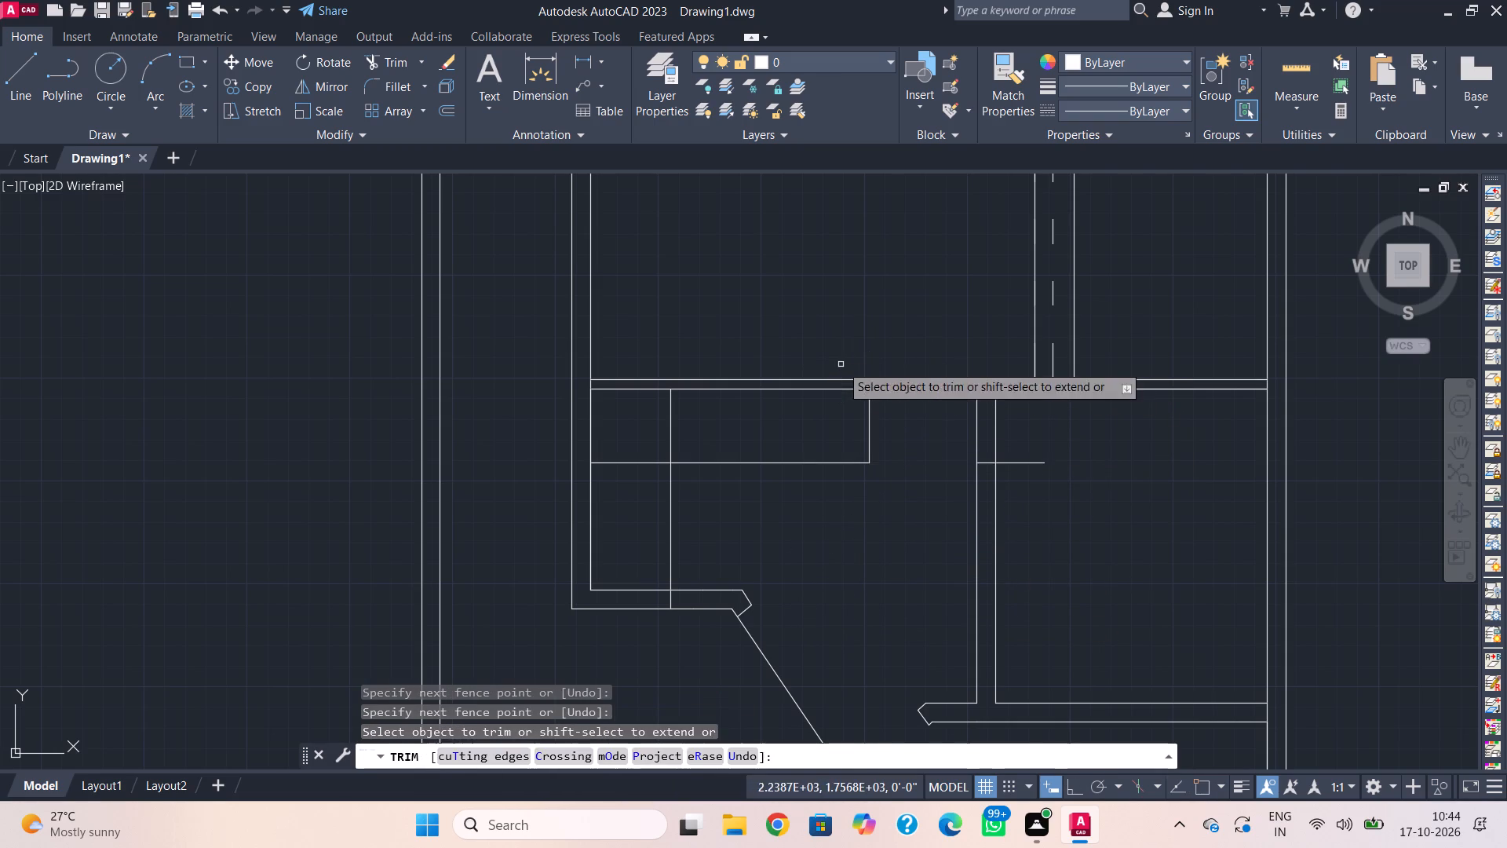
drag(1037, 456, 1034, 467)
click(1024, 514)
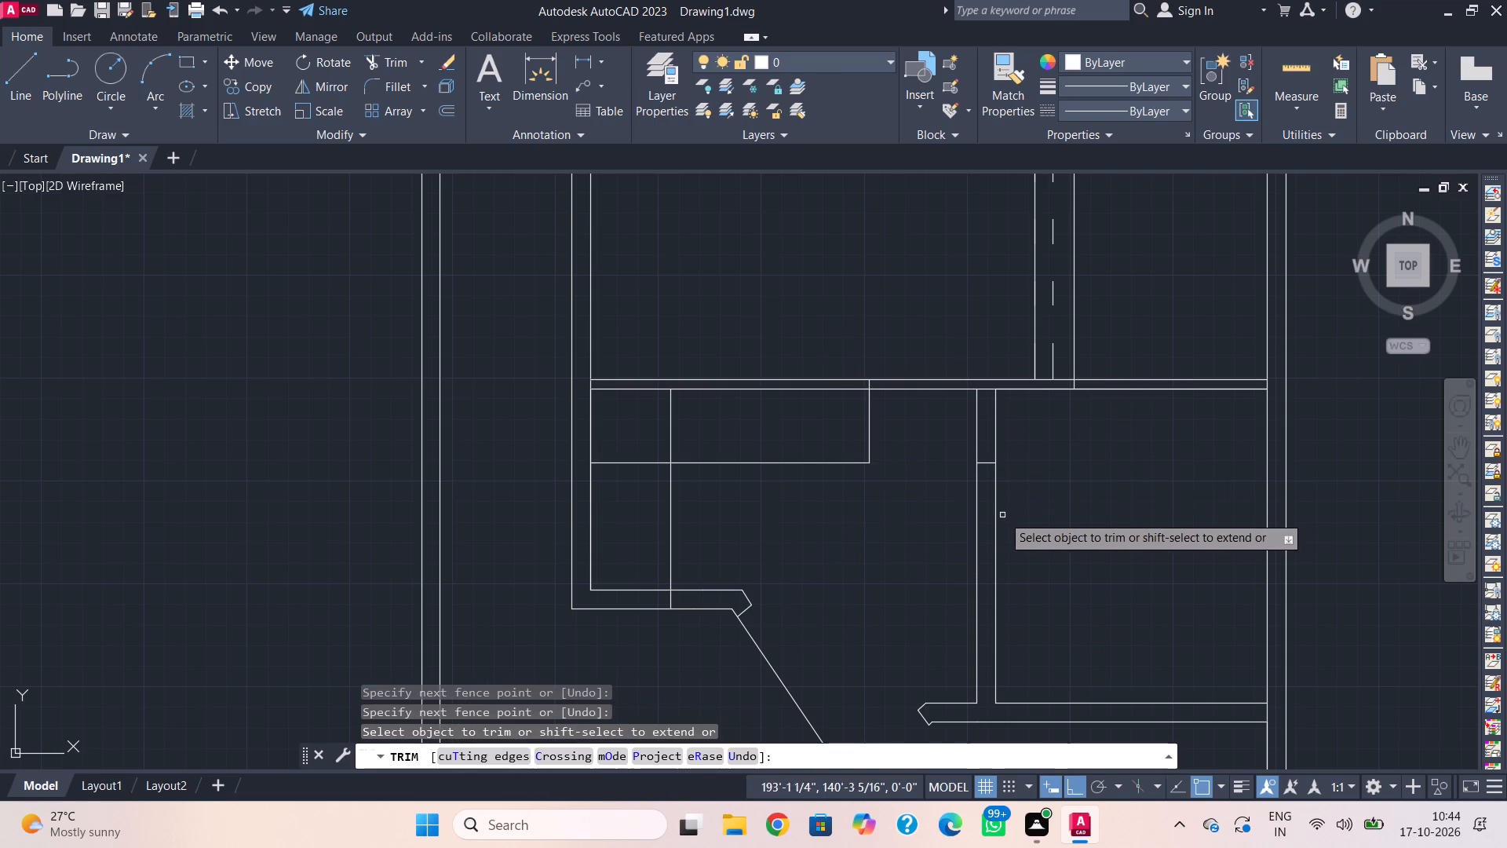
click(985, 463)
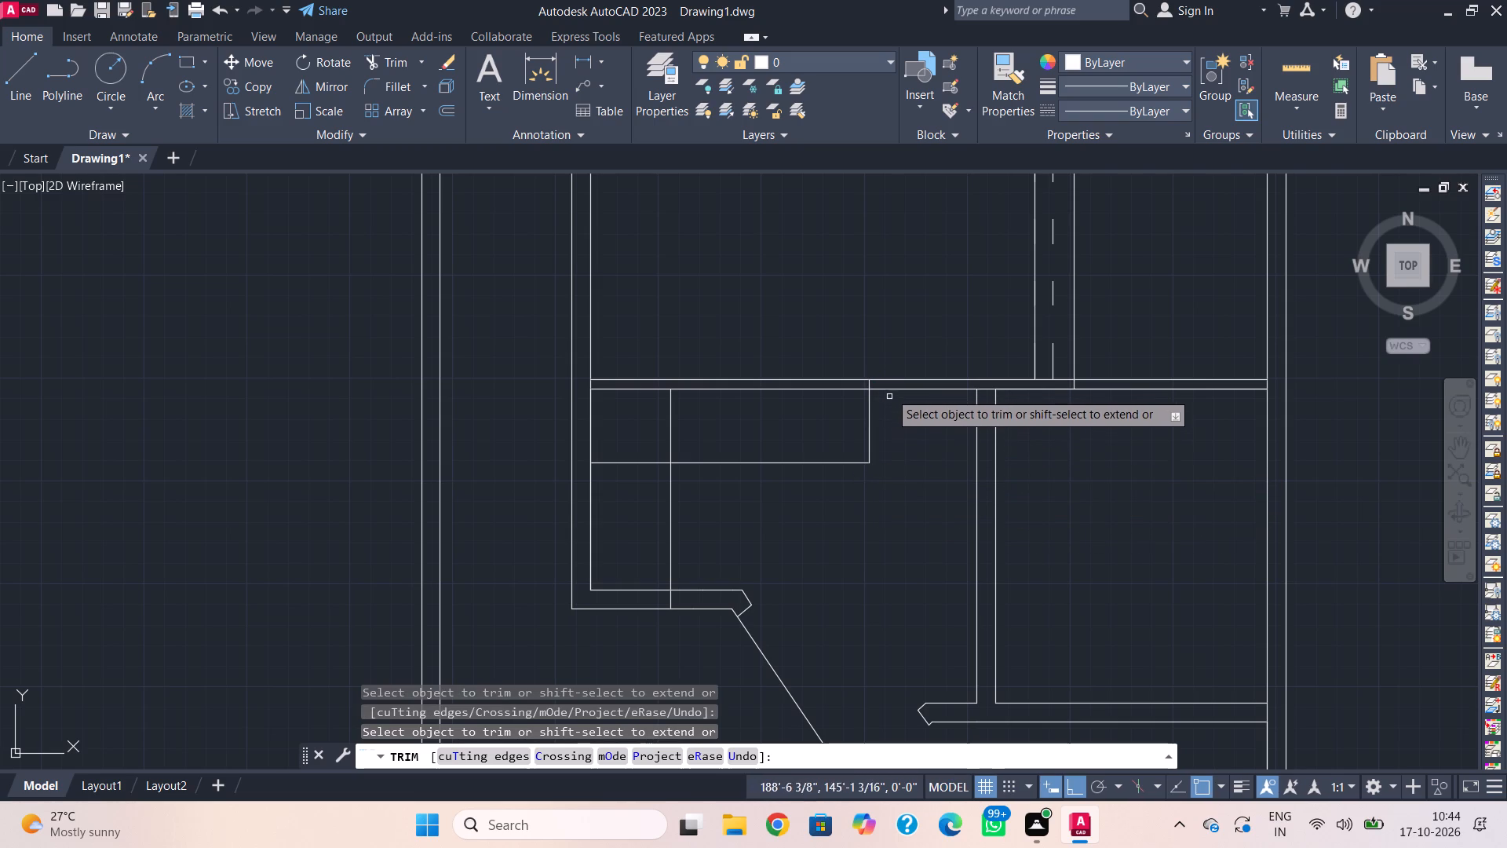
key(Escape)
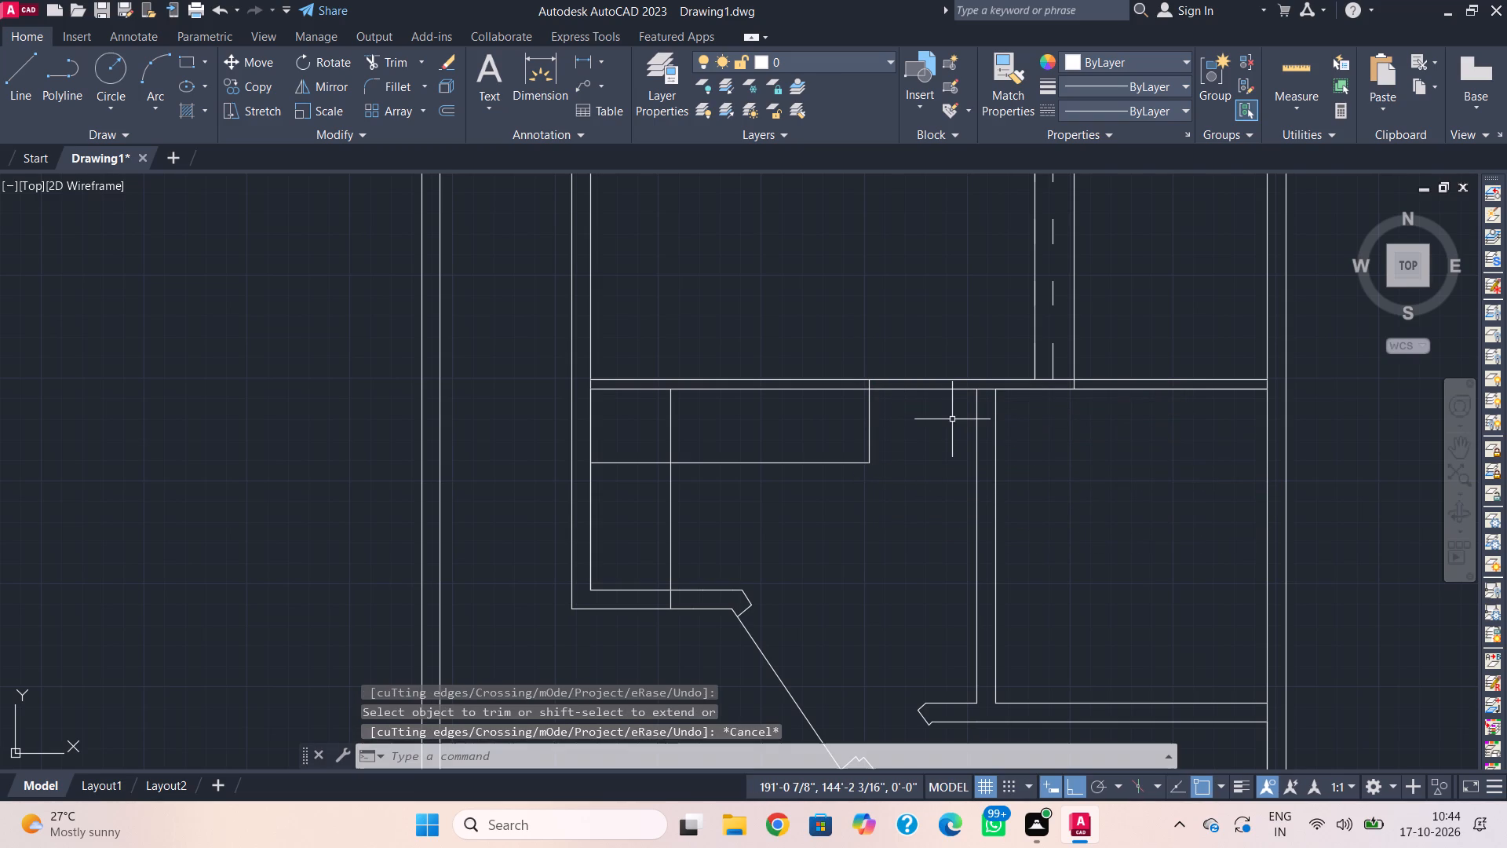
Extend the left line of the lower vertical wall up to the upper line of the horizontal partition.
text(ex)
key(space)
click(977, 414)
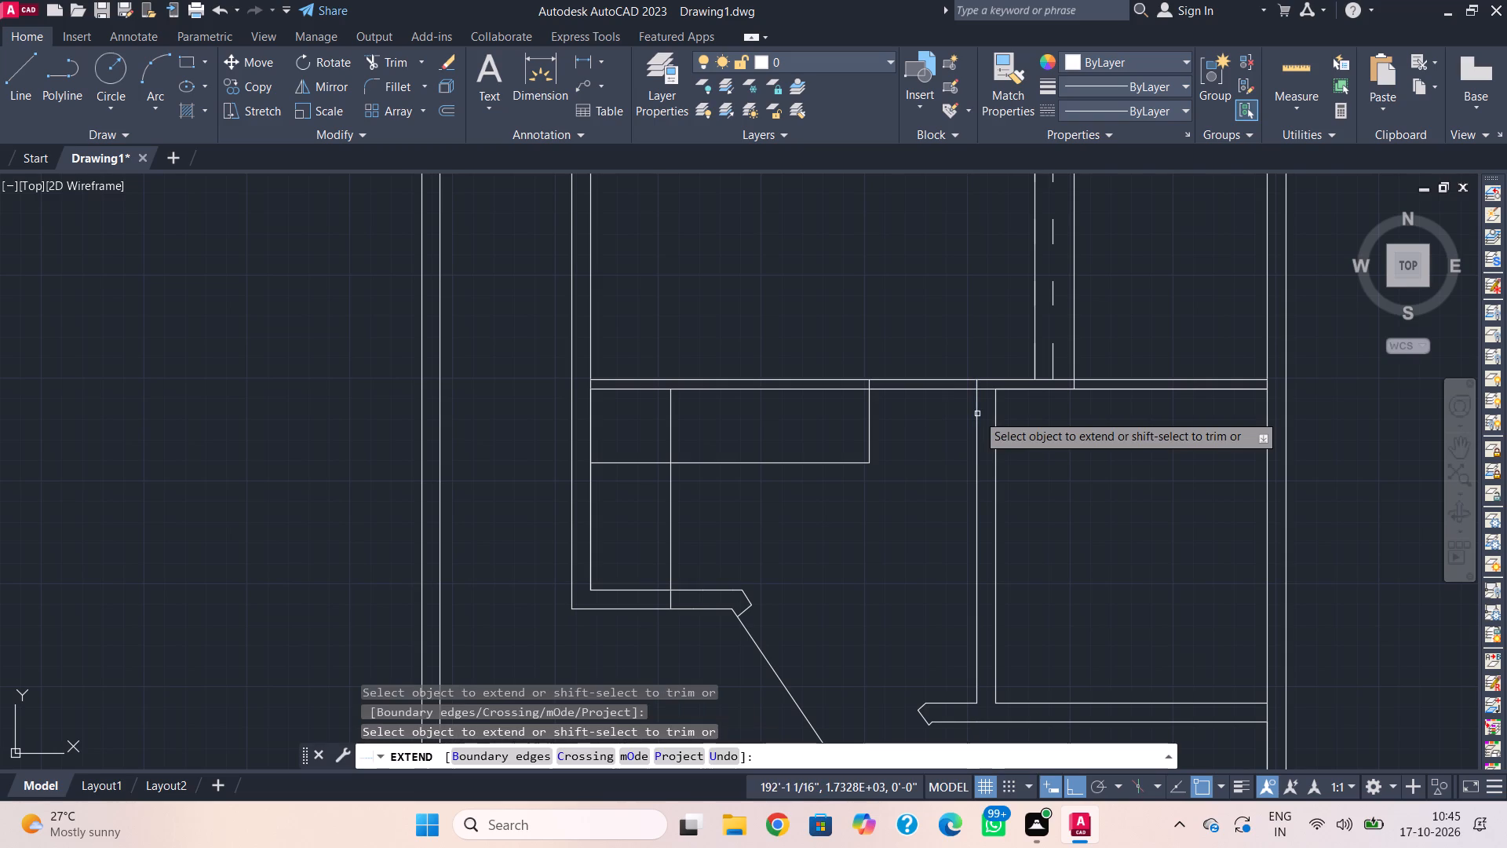
key(Escape)
Trim both horizontal partition lines between the short vertical line and the lower vertical wall to make an opening.
text(tr)
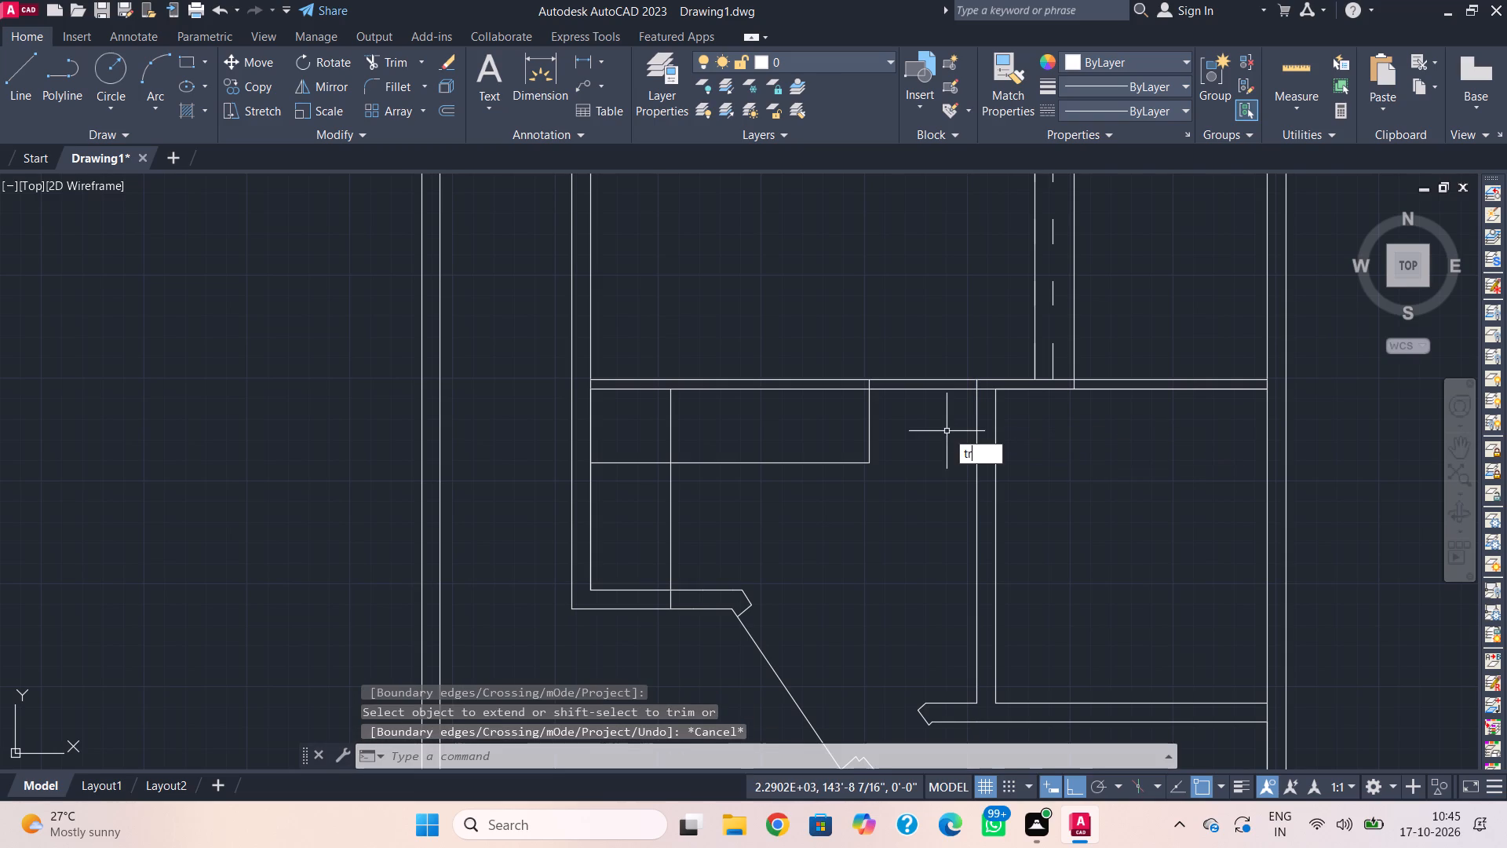
key(space)
drag(946, 428, 940, 396)
drag(936, 372, 931, 408)
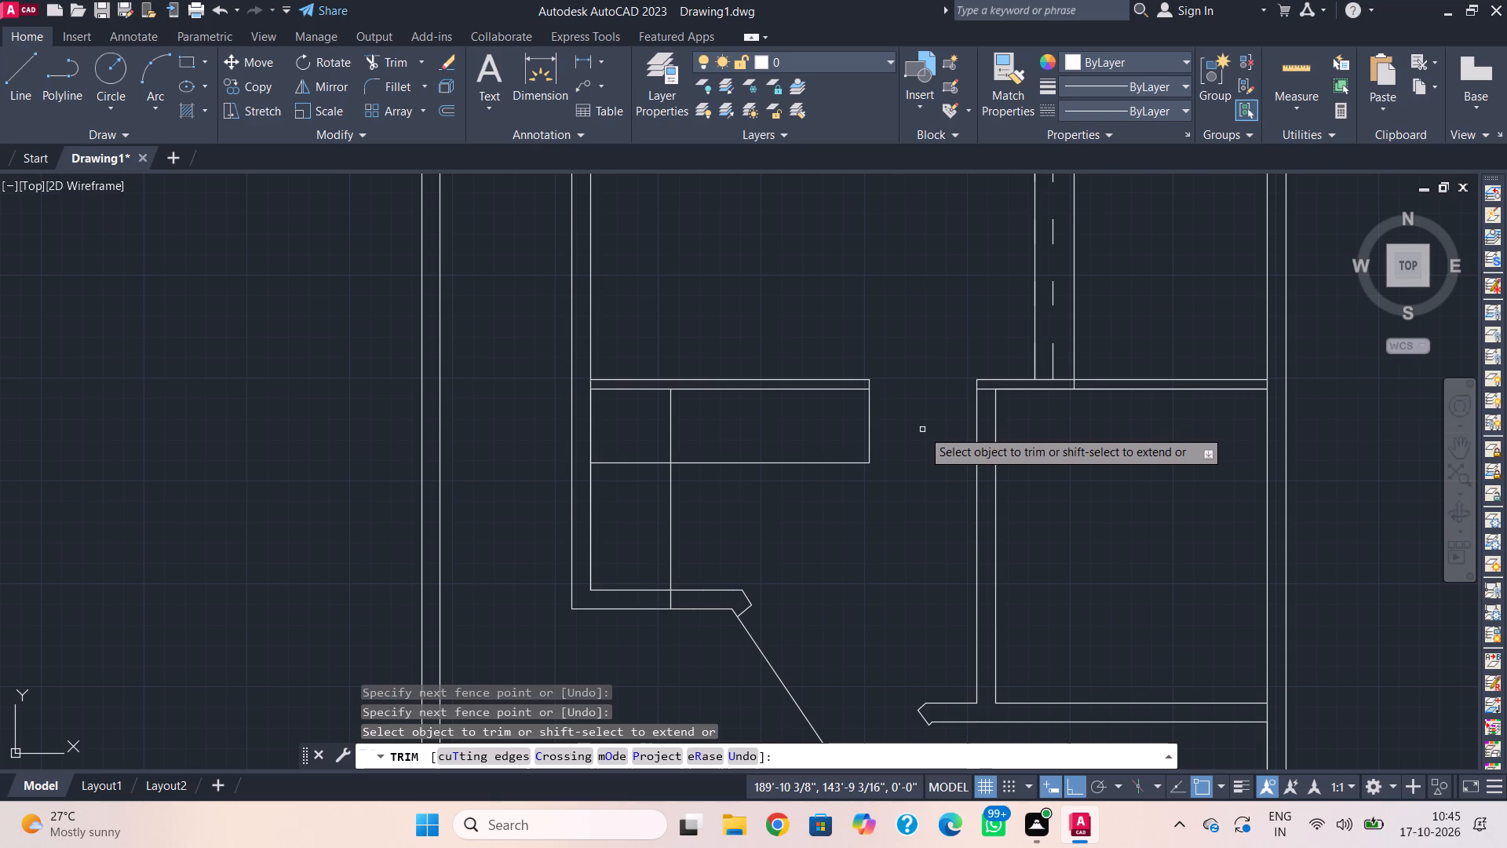
key(Escape)
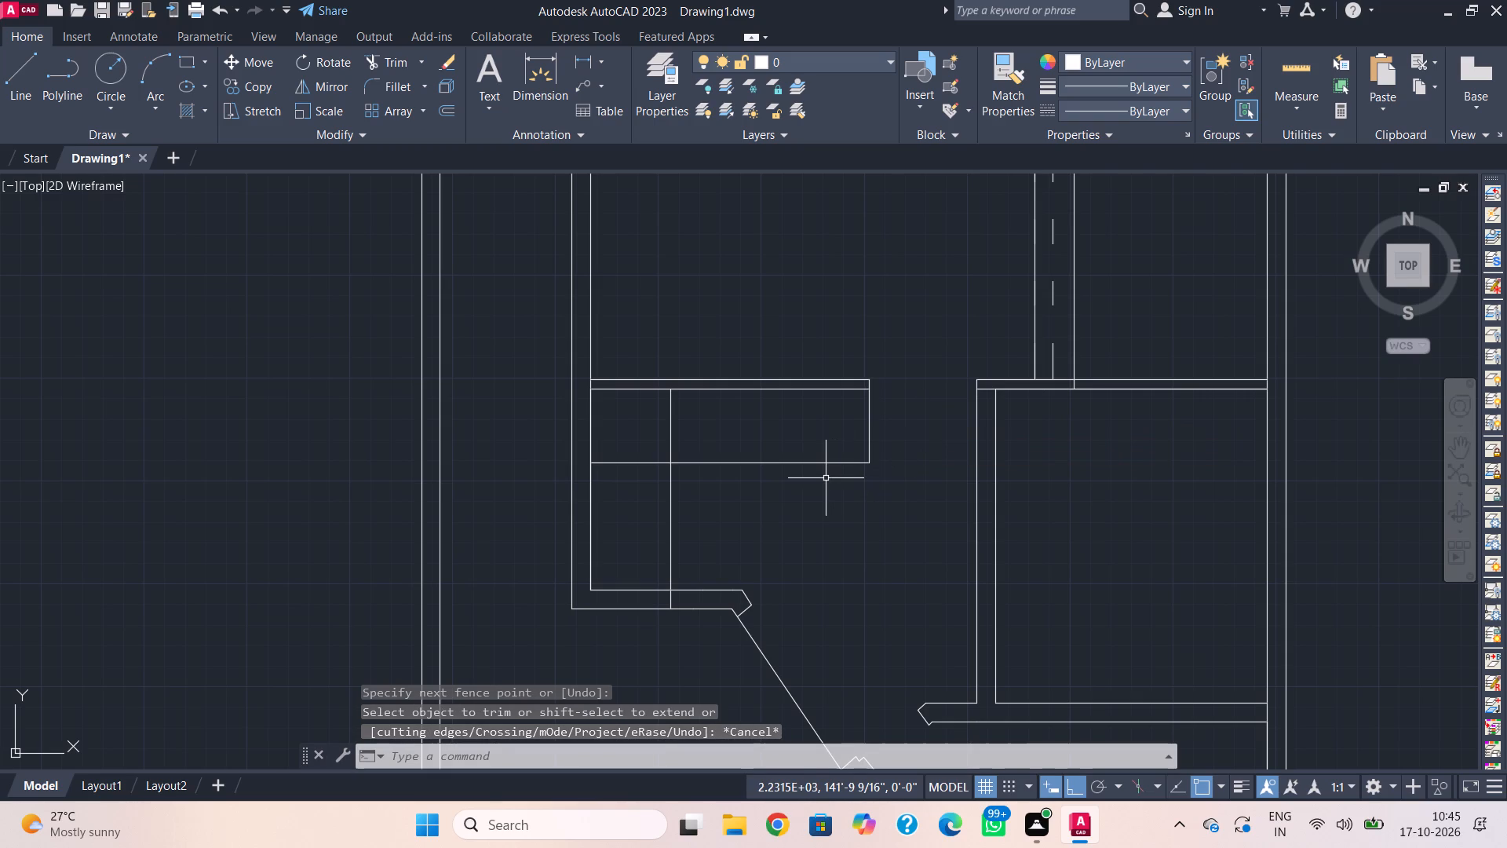
key(Escape)
Offset the lower-left room's vertical line rightward repeatedly at 1' spacing to make seven parallel stair tread lines.
text(o)
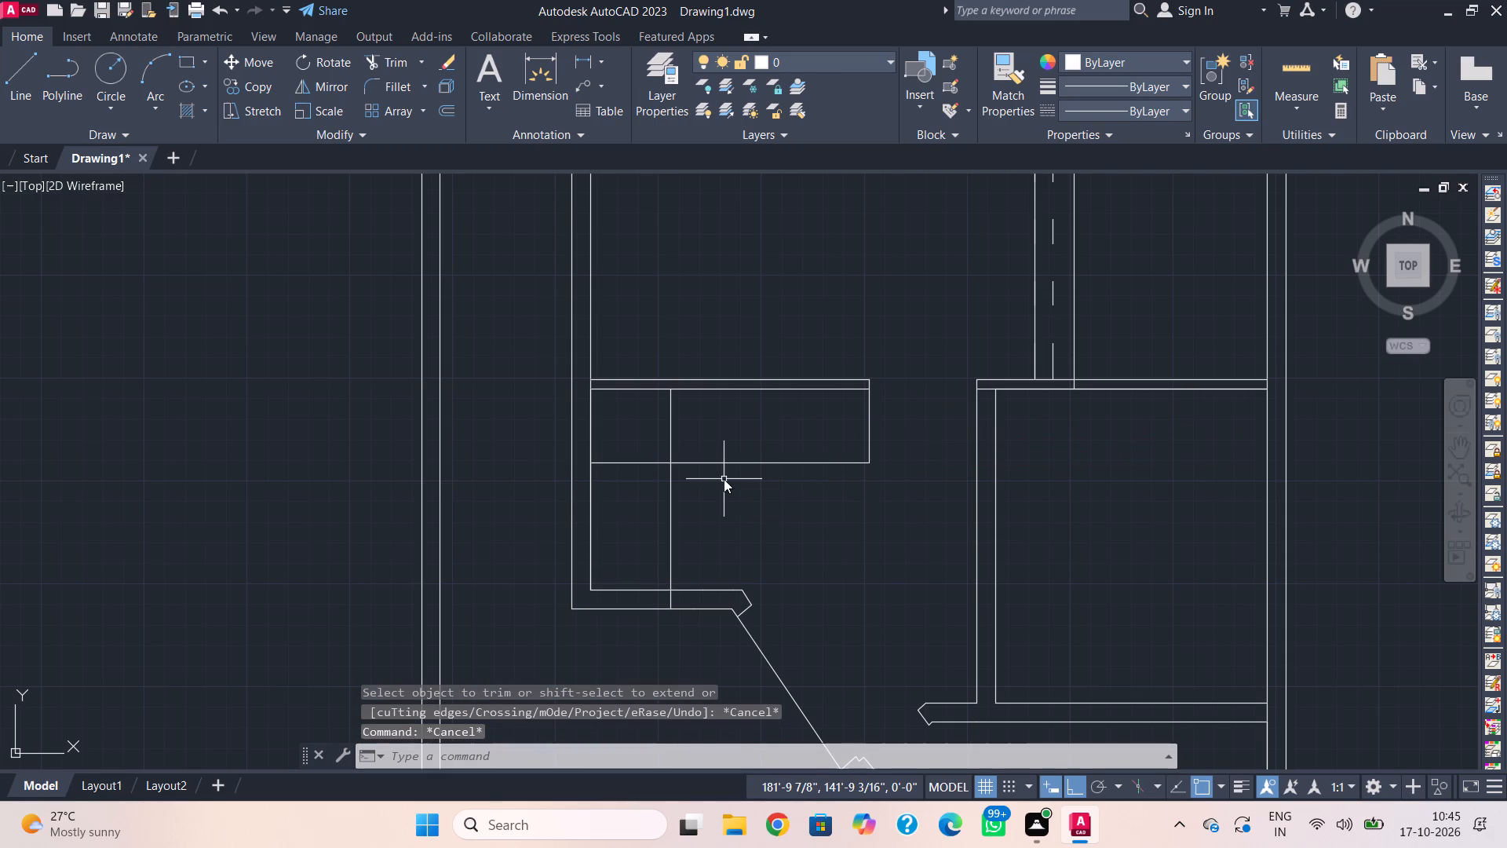
key(space)
text(1')
key(Return)
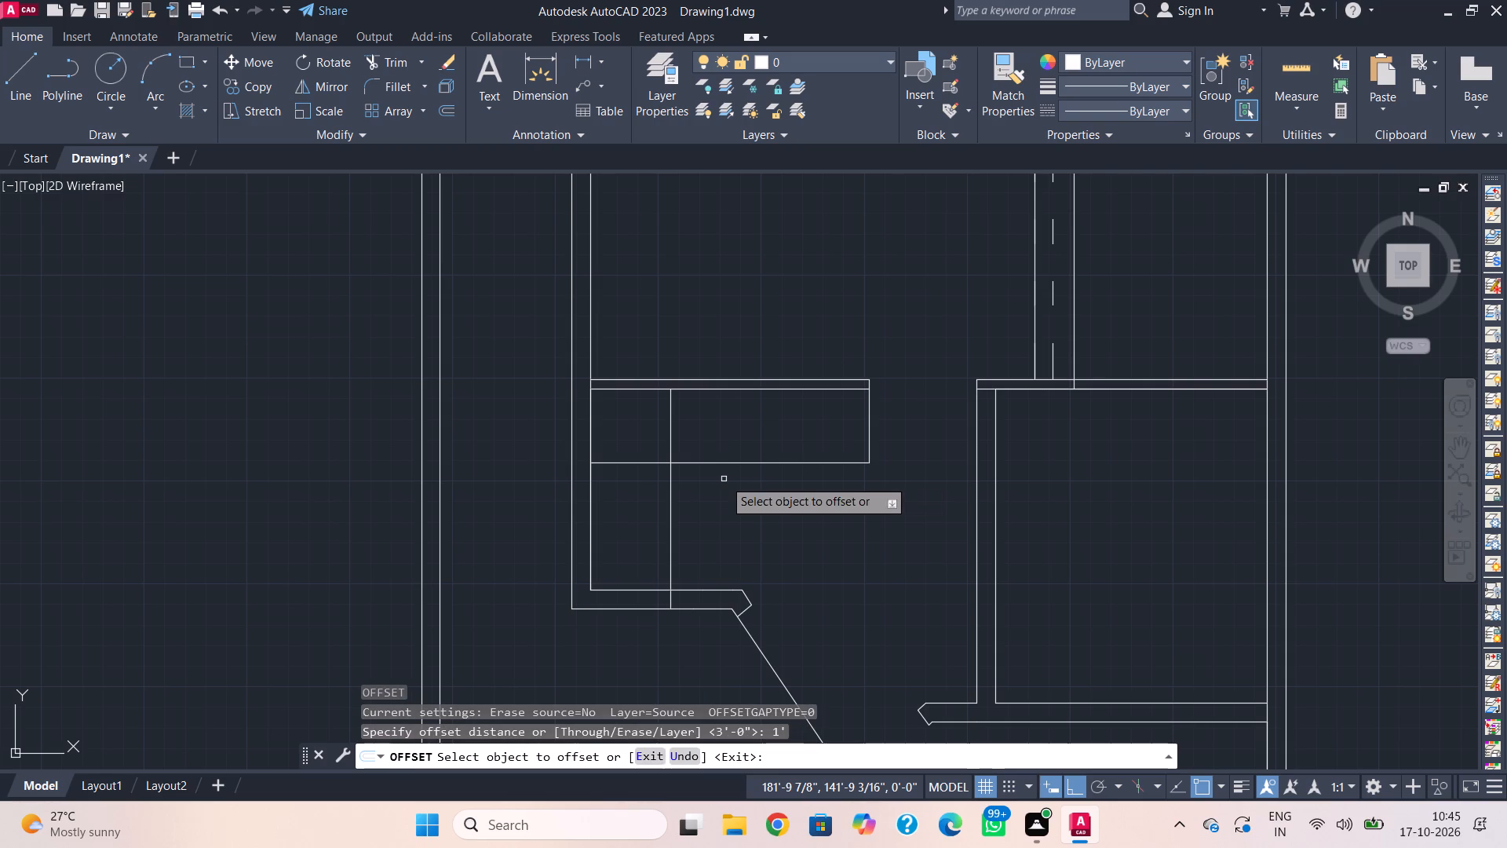
click(669, 419)
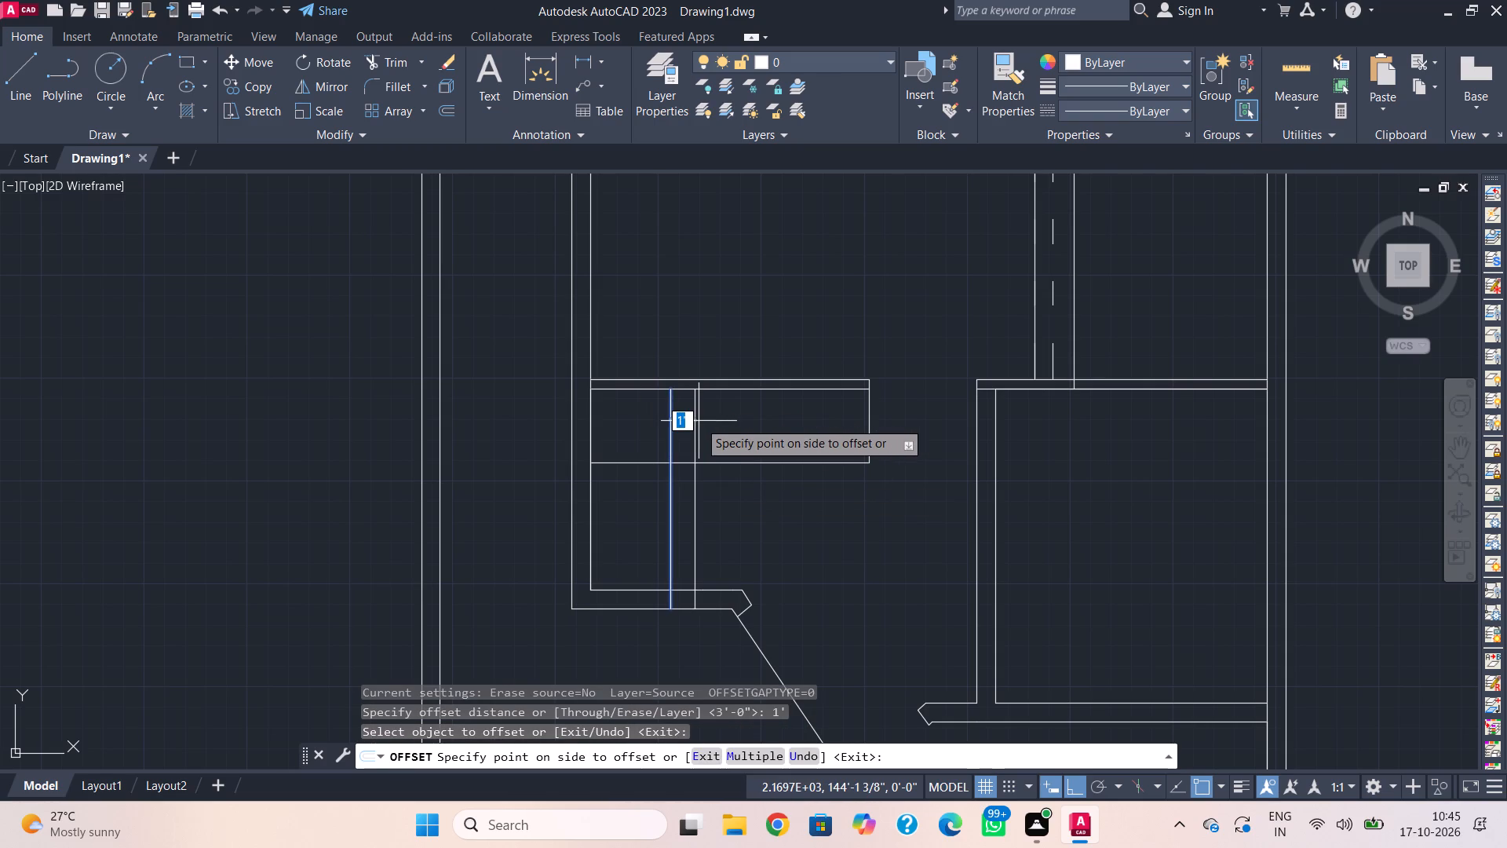
click(699, 421)
click(694, 426)
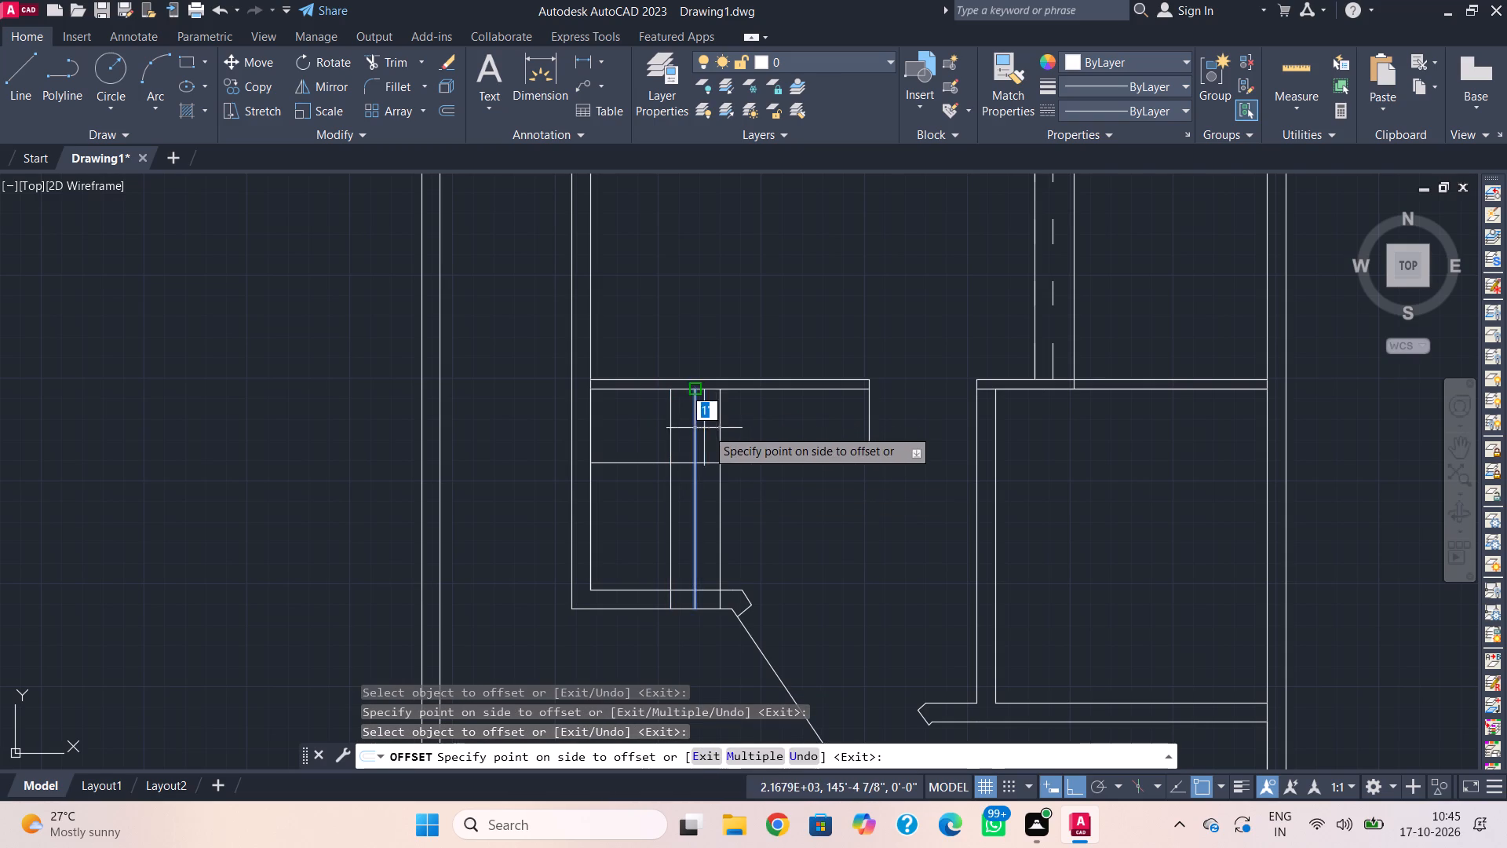
click(717, 430)
click(722, 435)
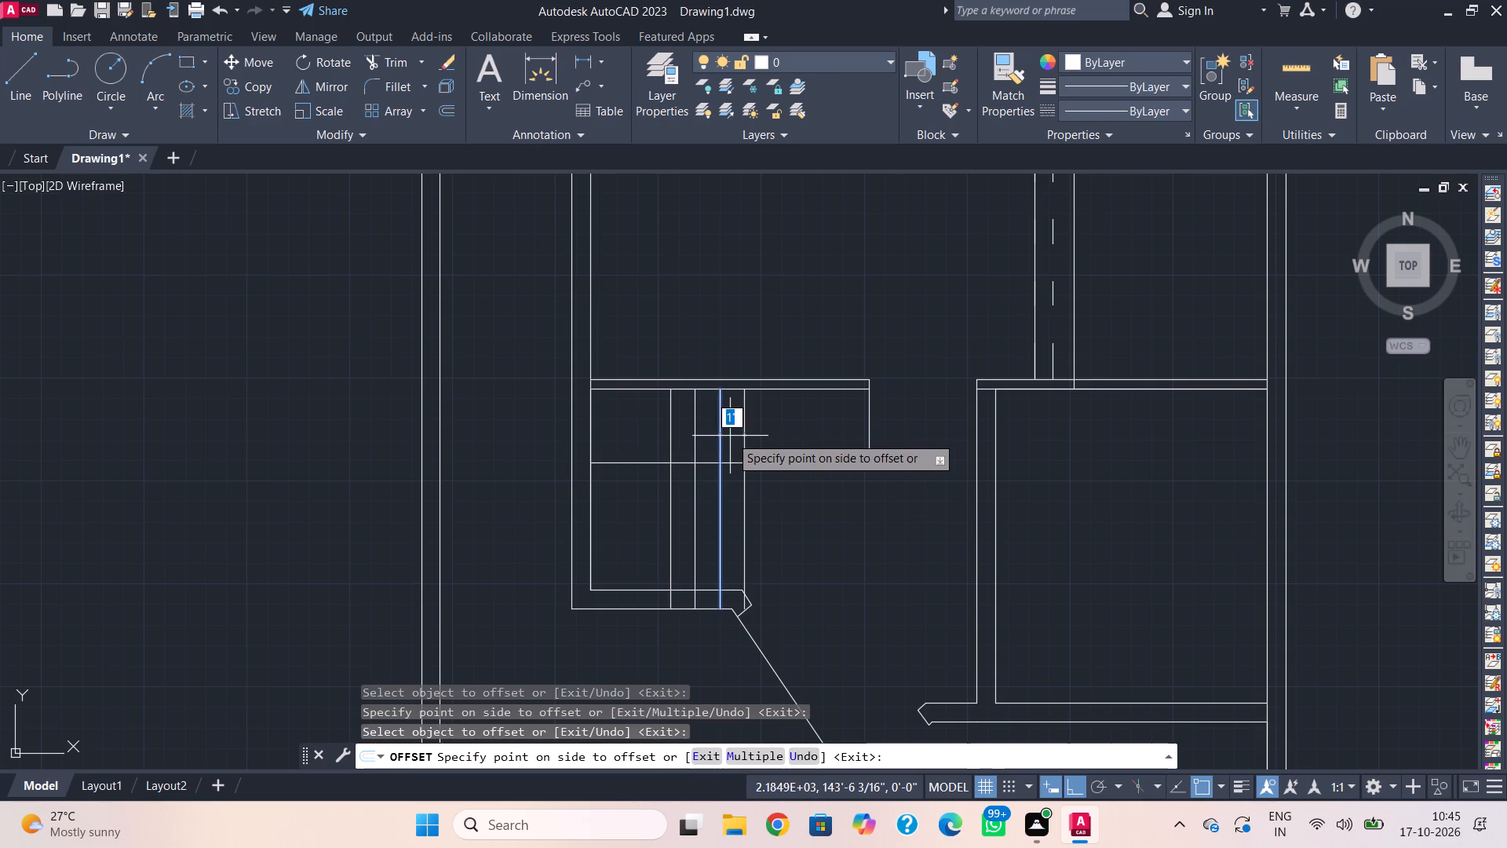
click(730, 436)
click(745, 437)
click(775, 439)
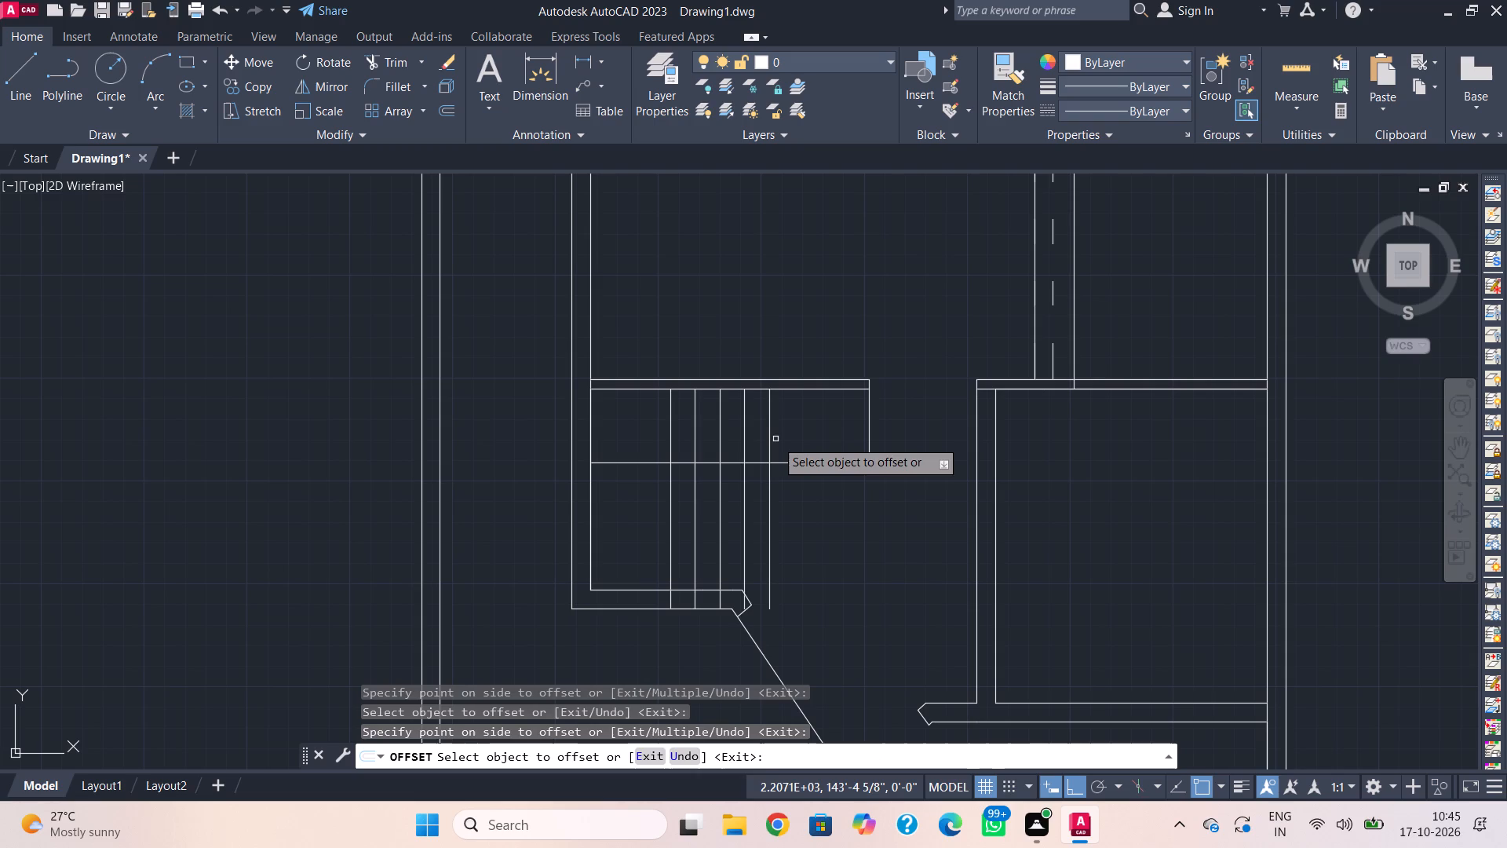
click(772, 444)
click(779, 444)
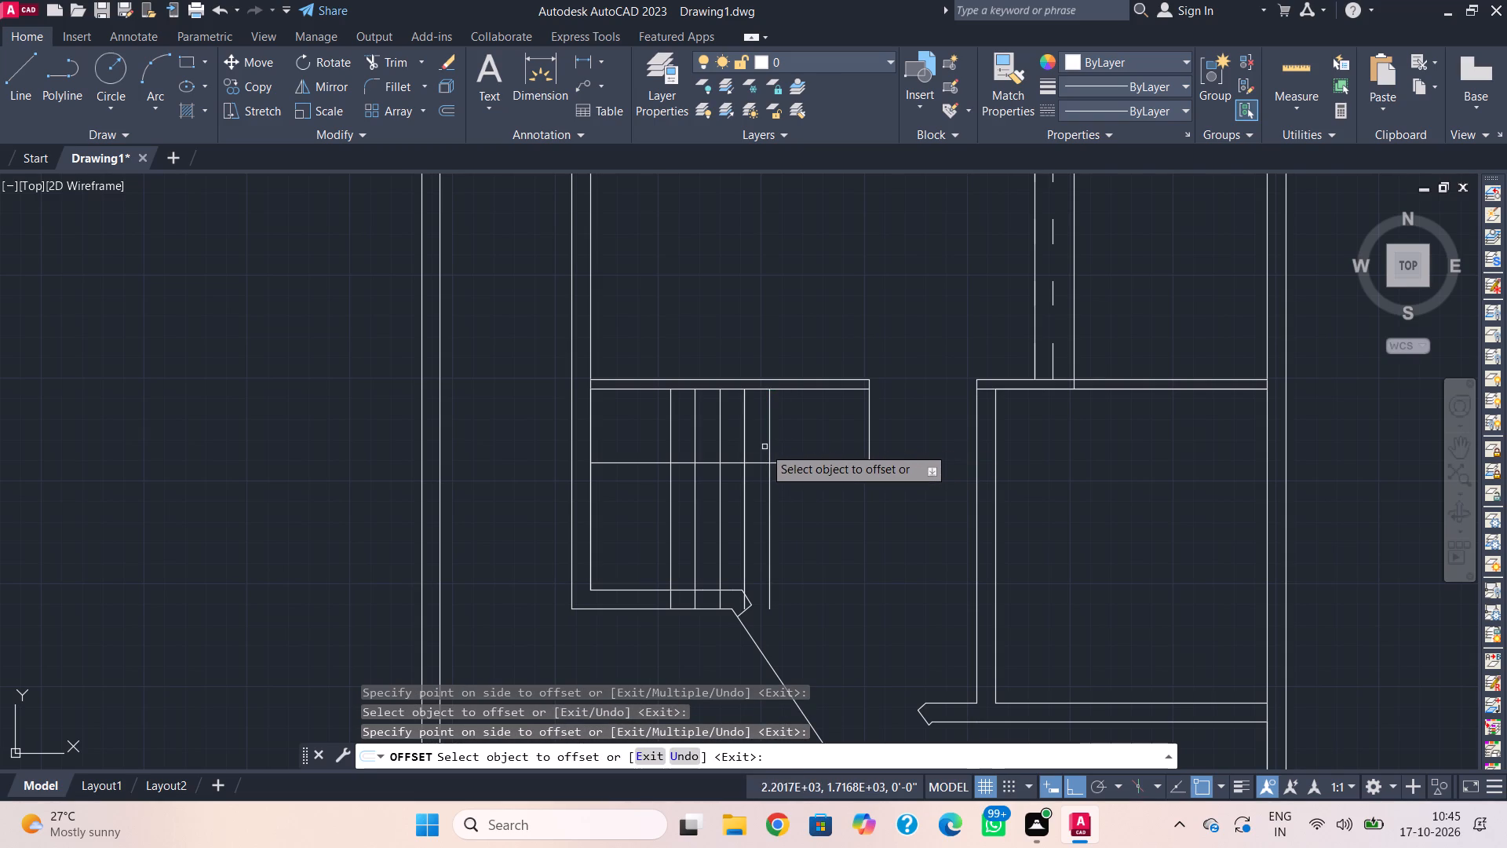
click(769, 447)
click(780, 447)
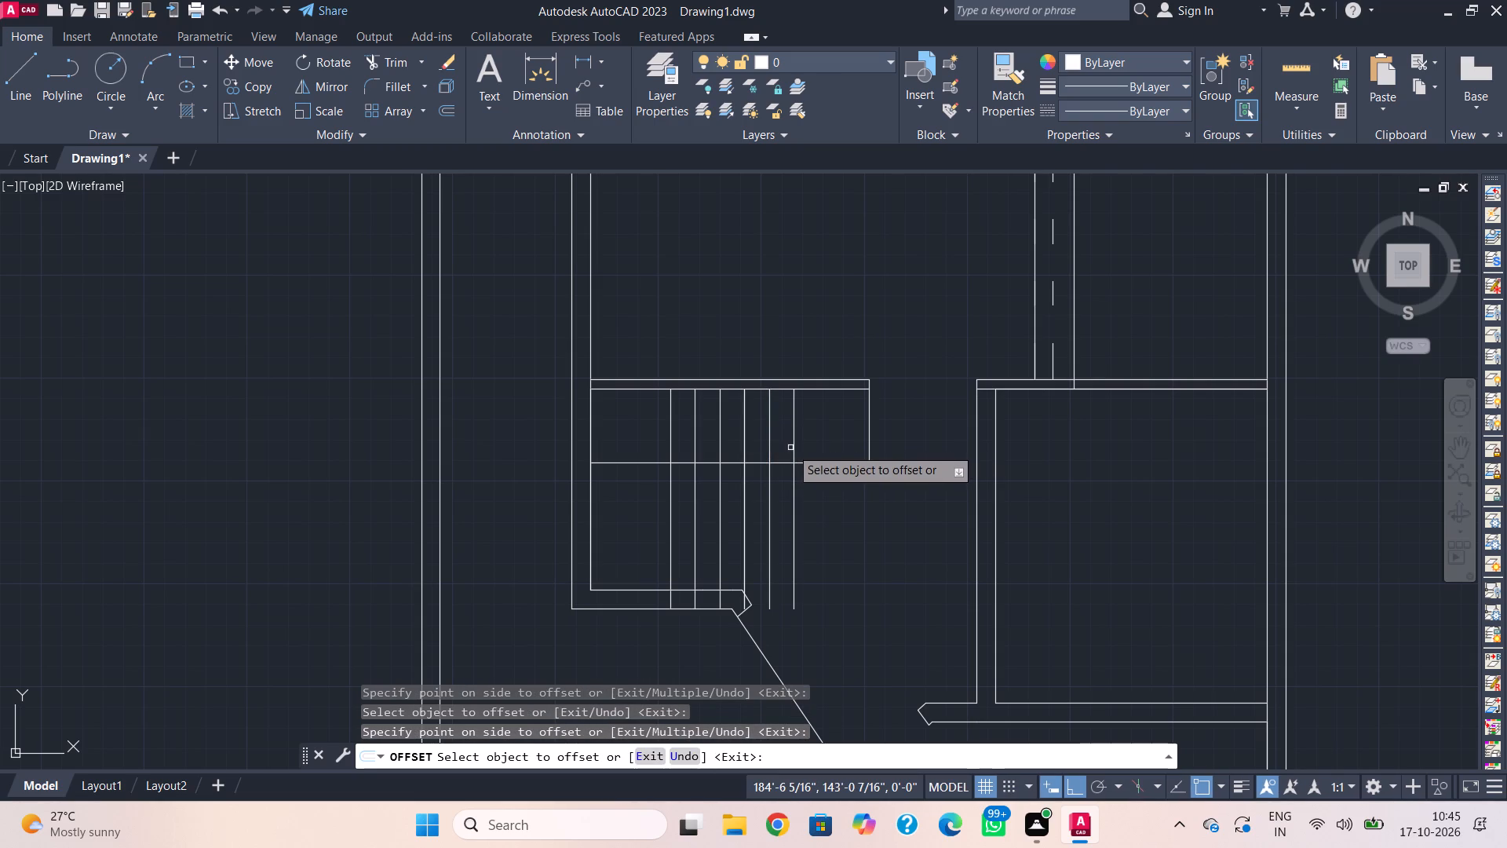
click(794, 447)
click(806, 447)
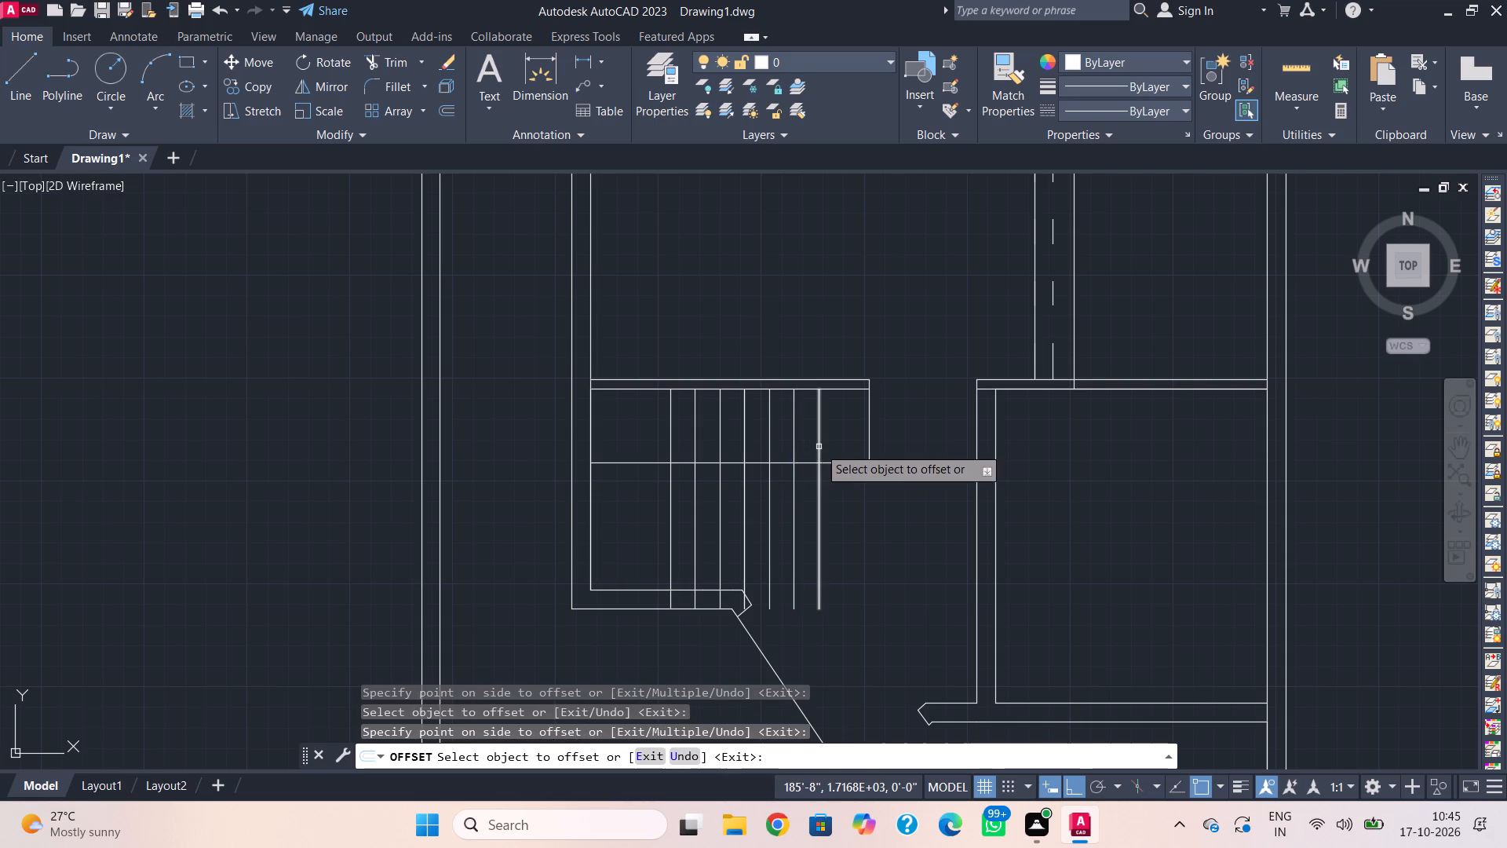
click(819, 447)
click(832, 447)
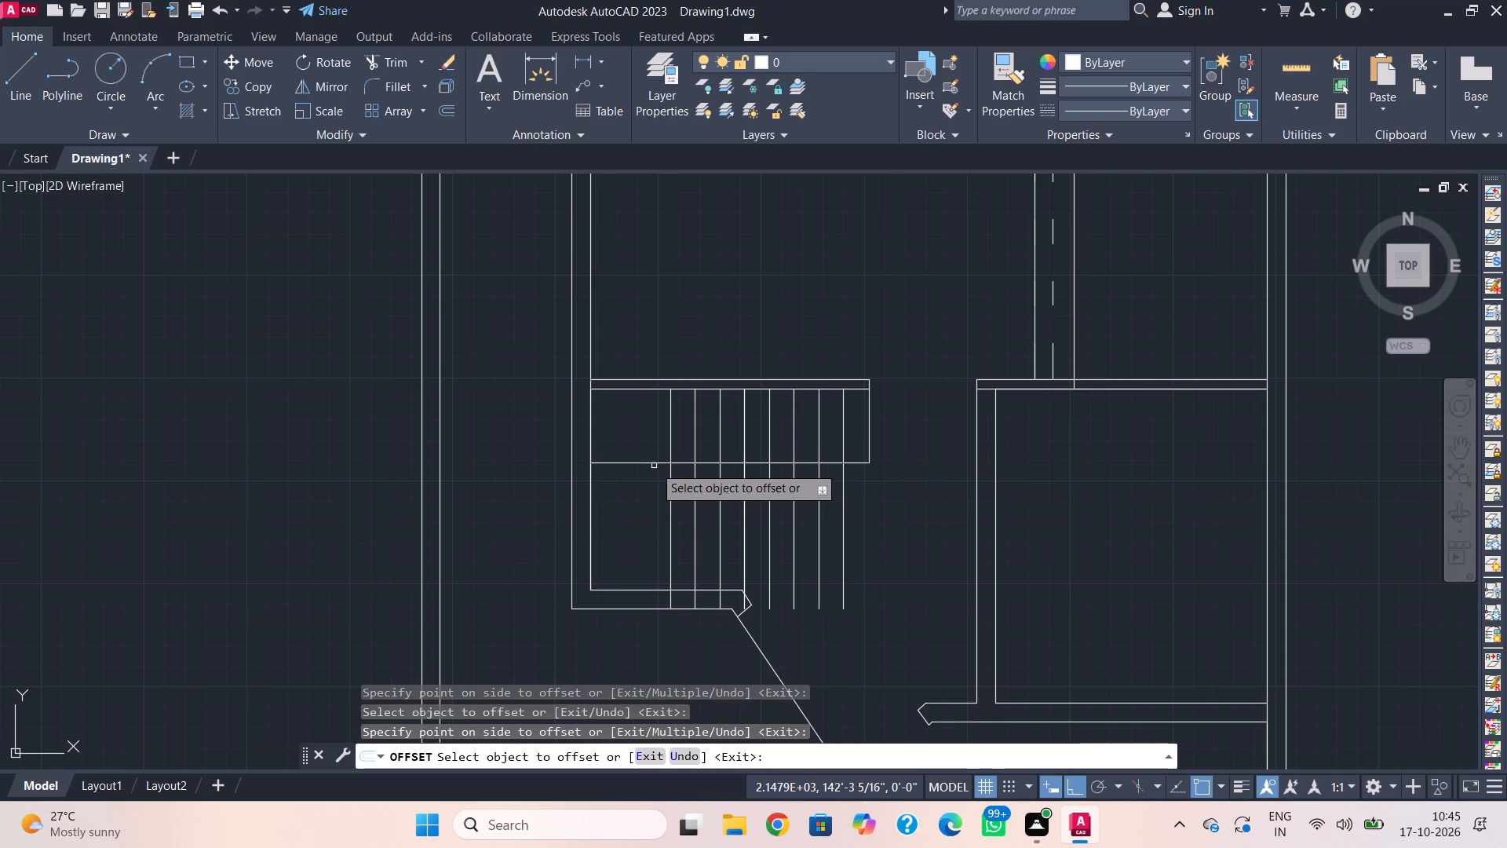
Offset the horizontal line below the partition downward at 1' spacing to make four parallel tread lines.
click(655, 463)
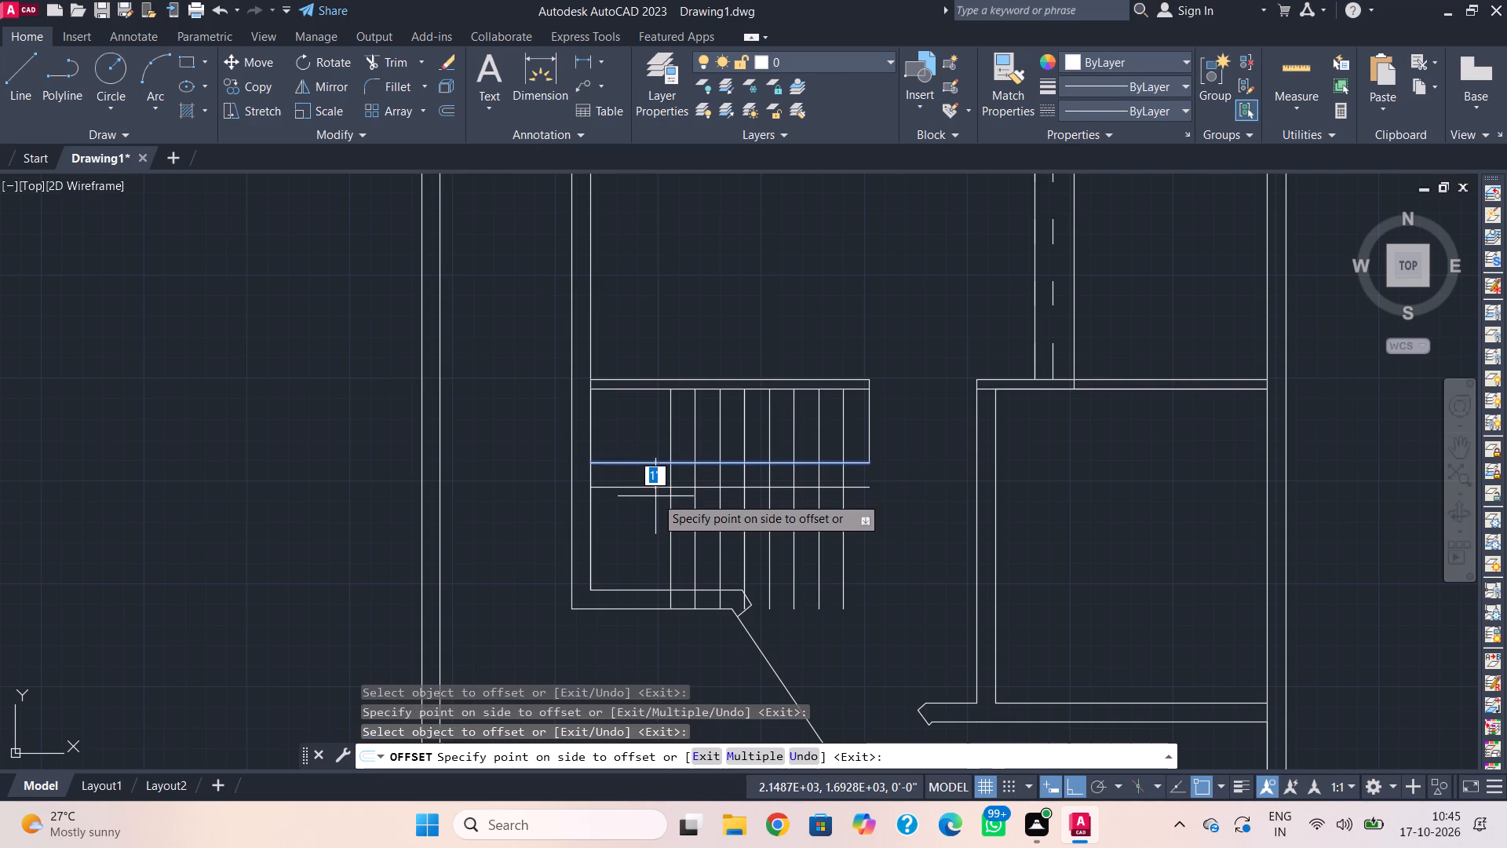
click(655, 496)
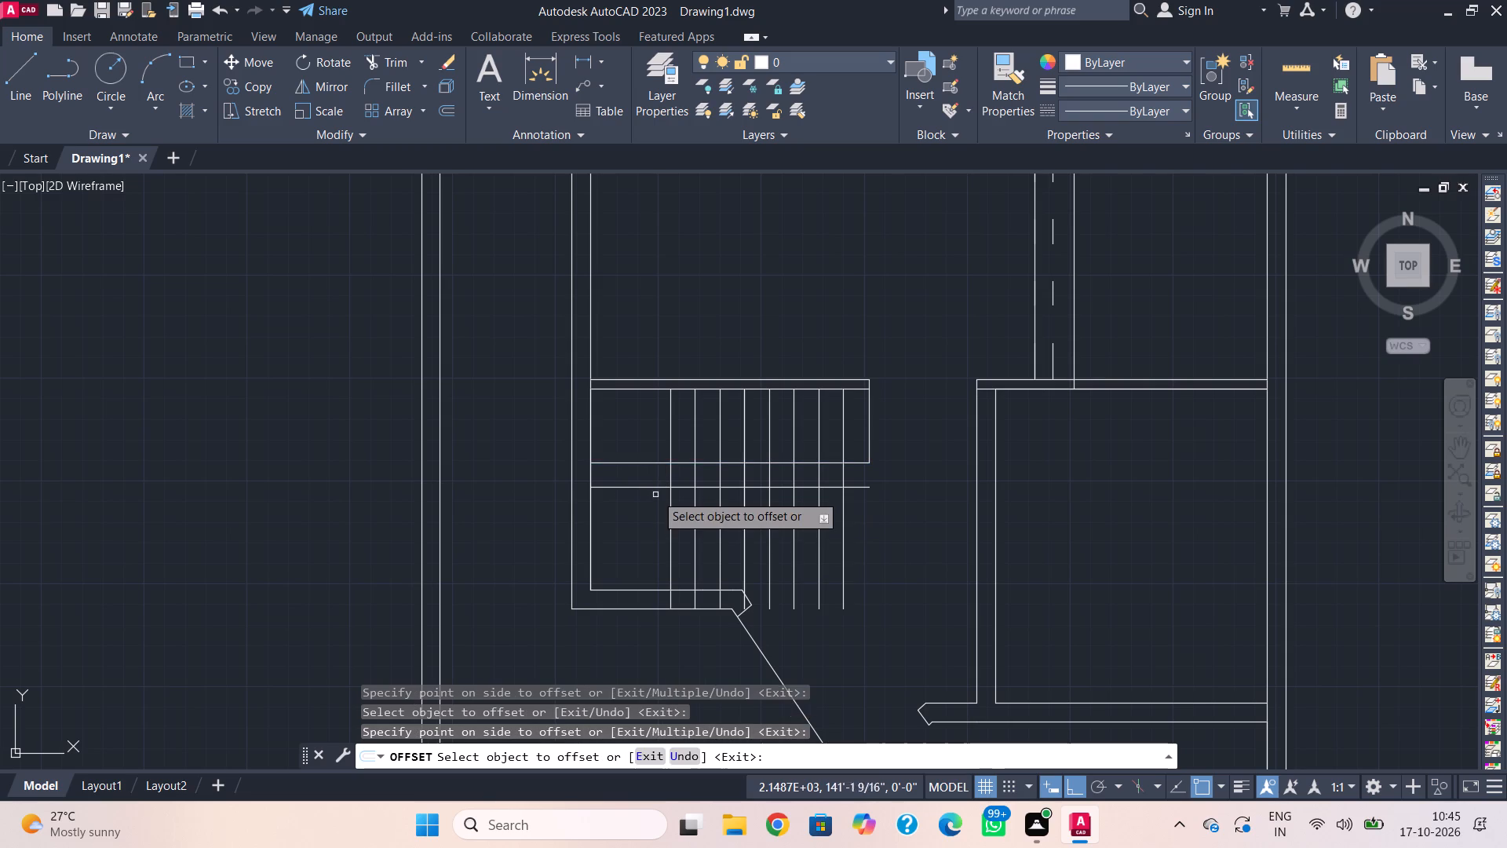
click(656, 489)
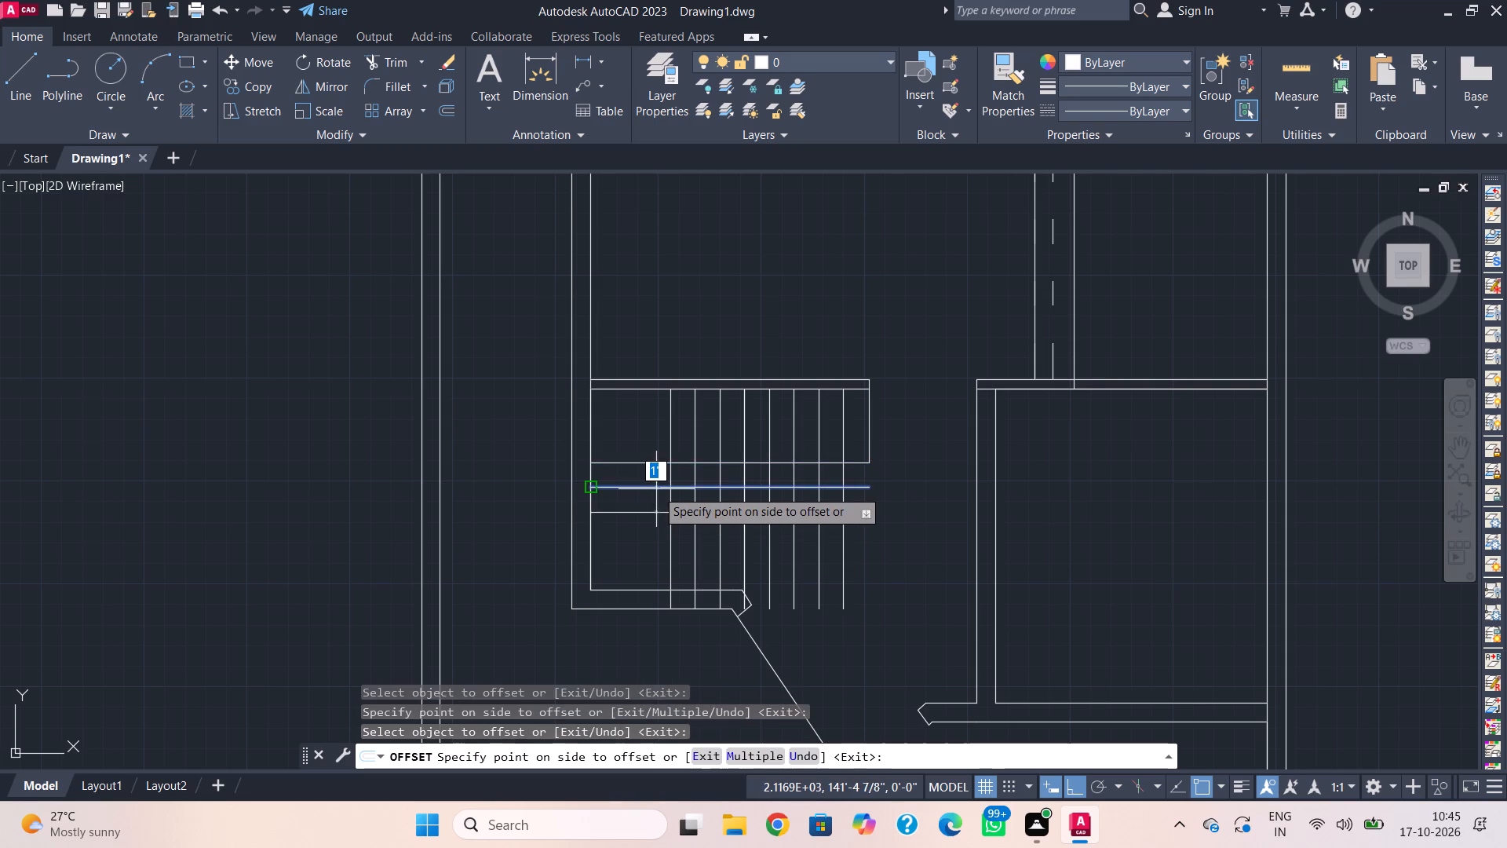
click(652, 514)
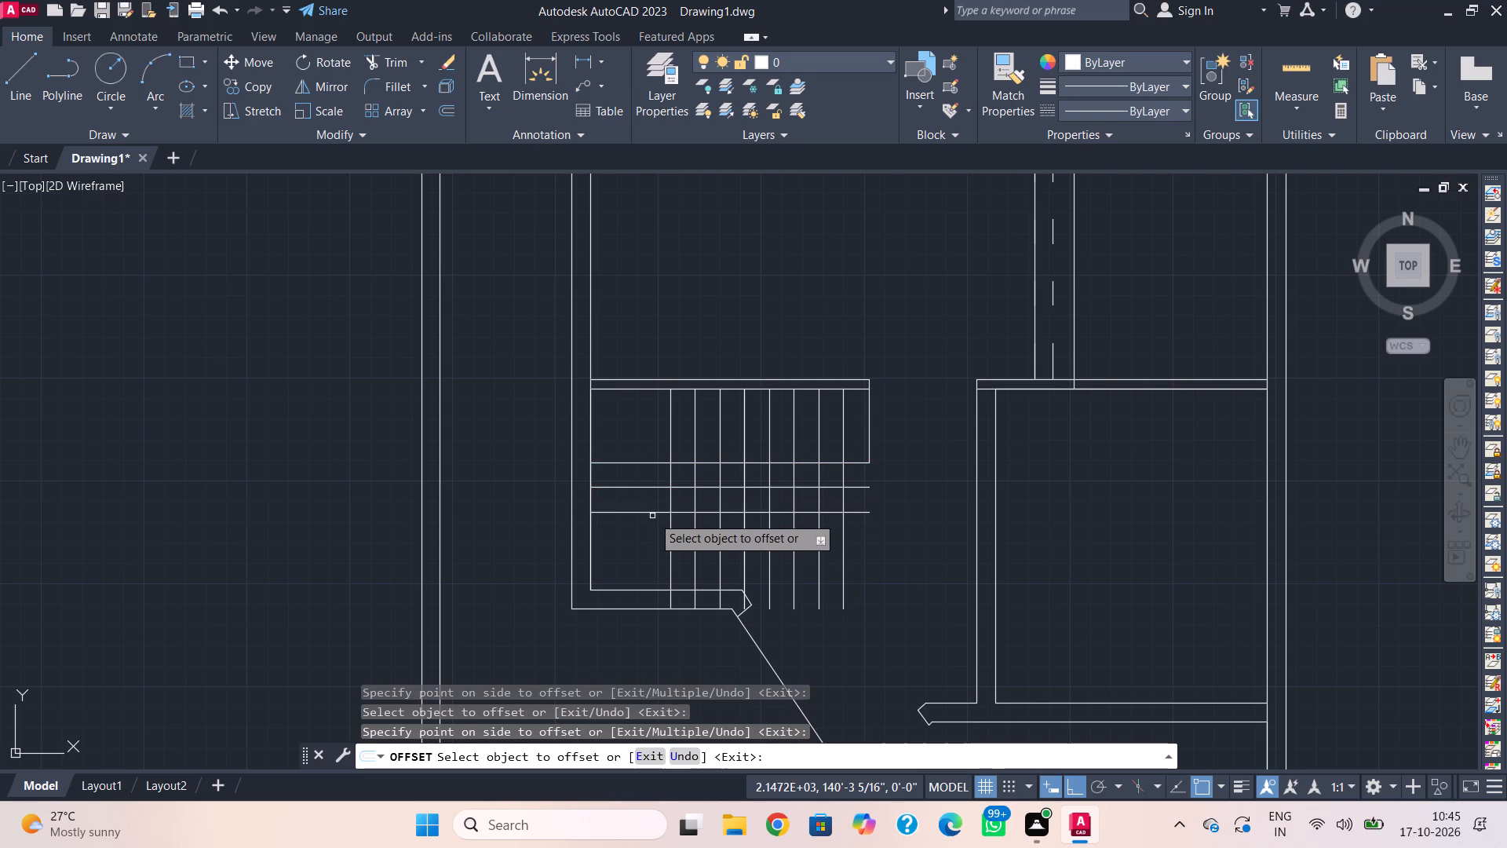
click(653, 514)
click(654, 549)
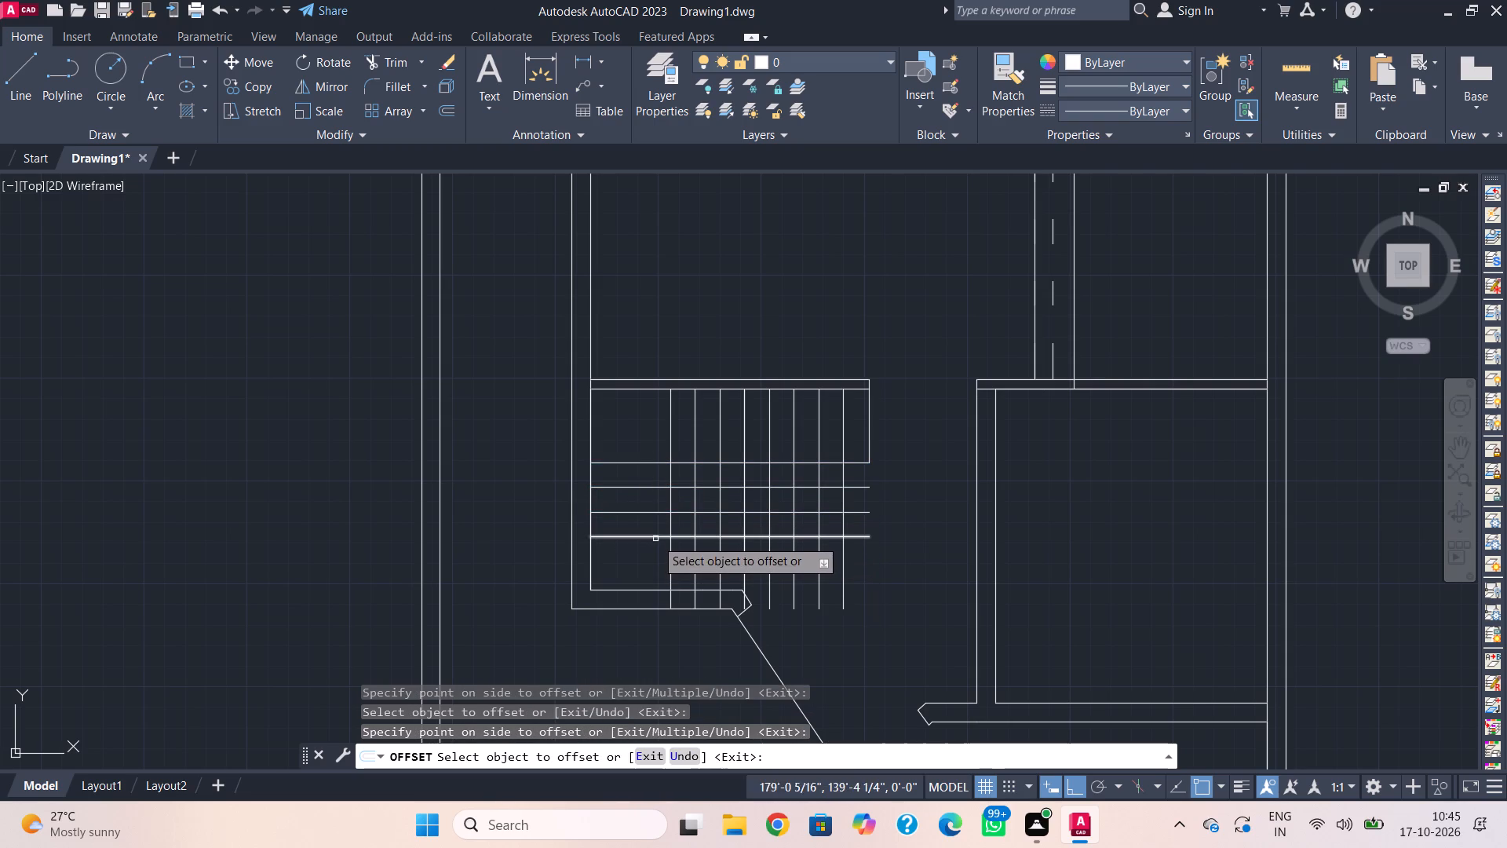
click(655, 538)
click(650, 558)
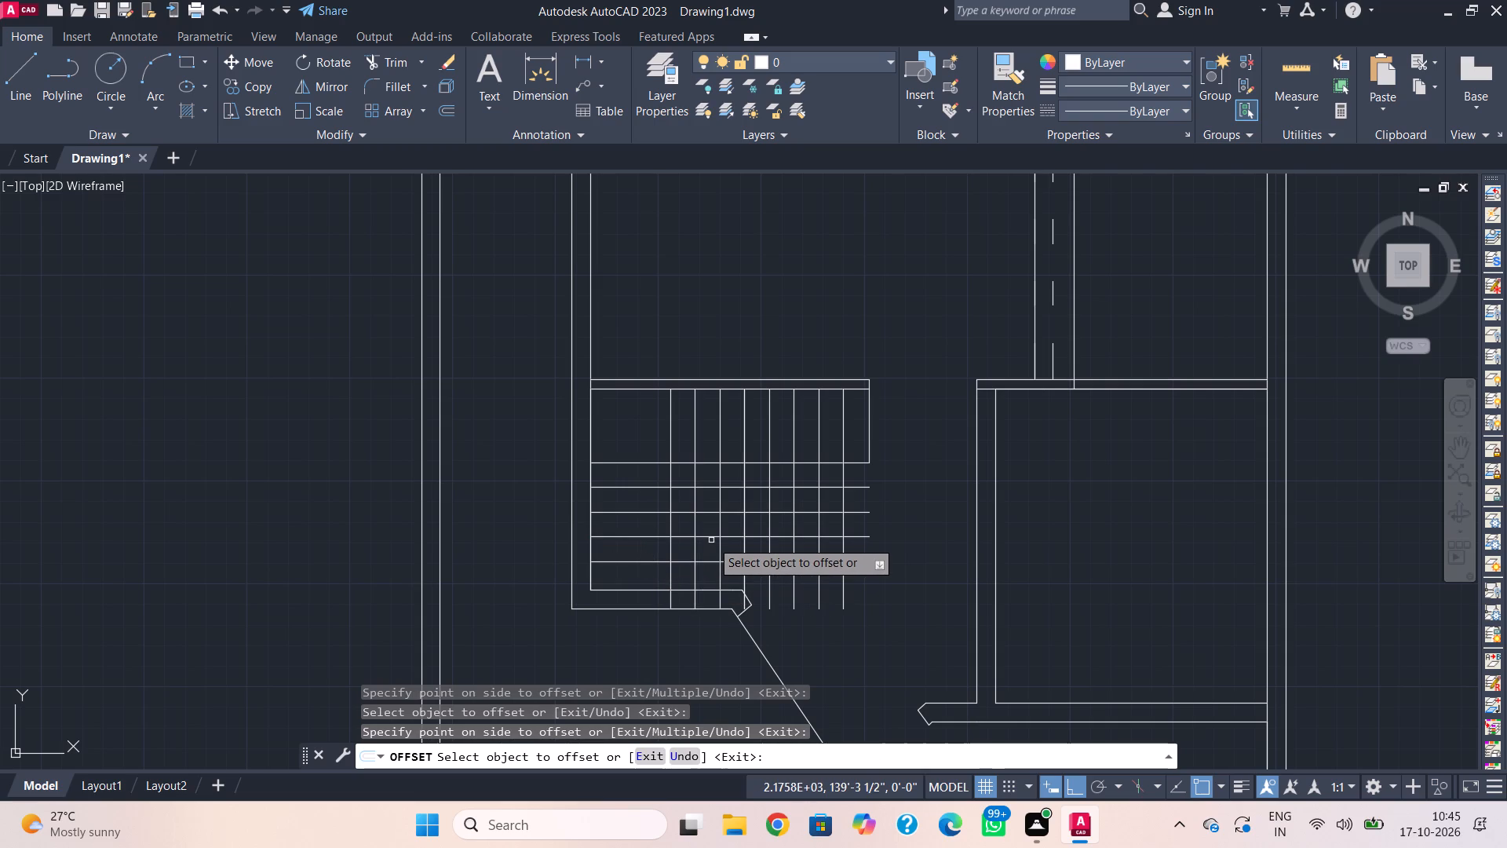
key(Escape)
Trim the overlapping tread lines in the open area right of the lower flight and below the upper flight.
text(tr)
key(space)
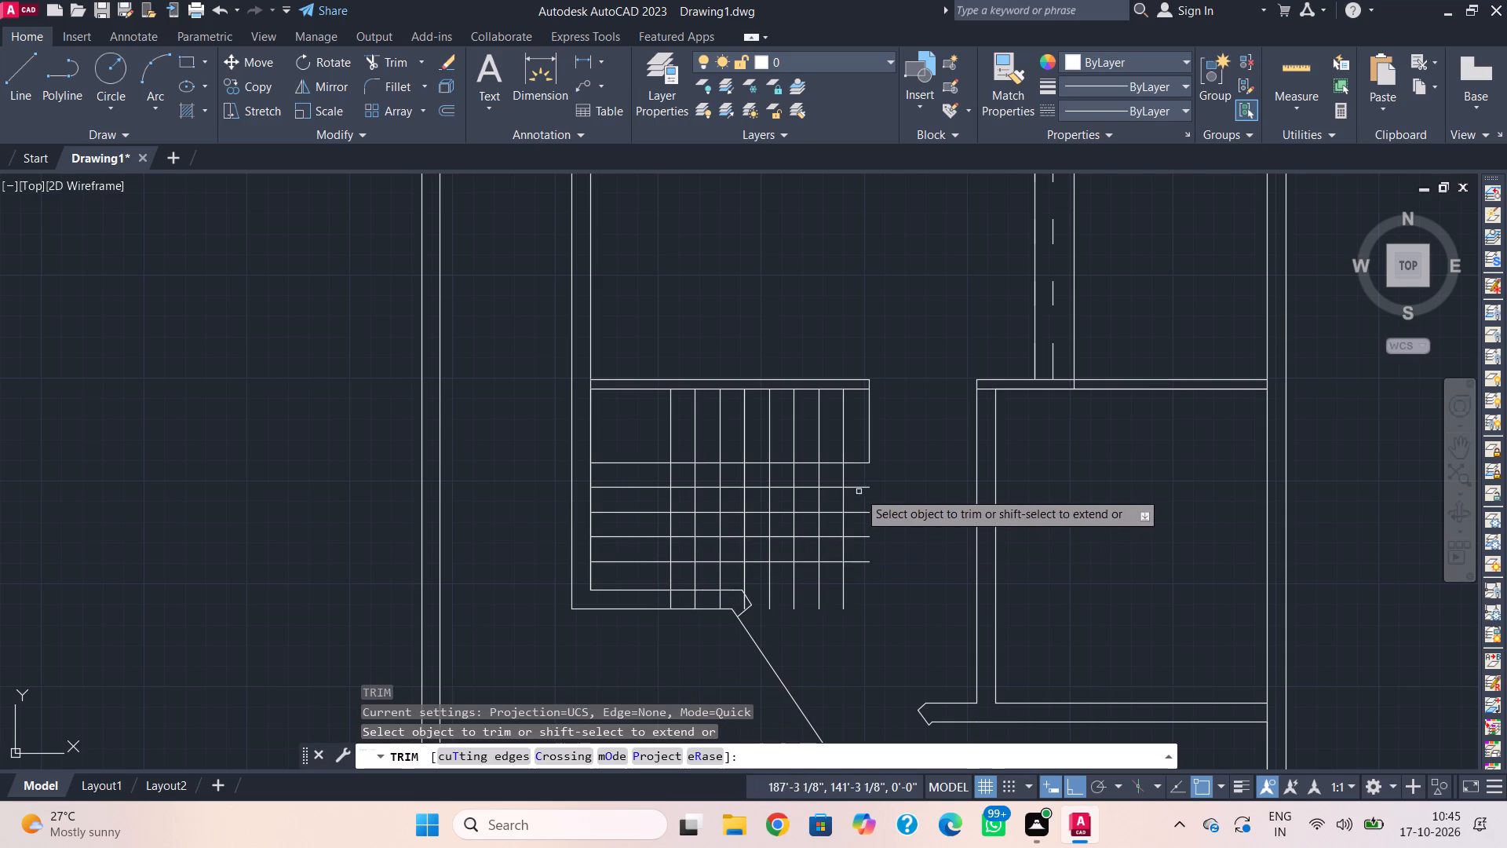
drag(855, 476, 713, 485)
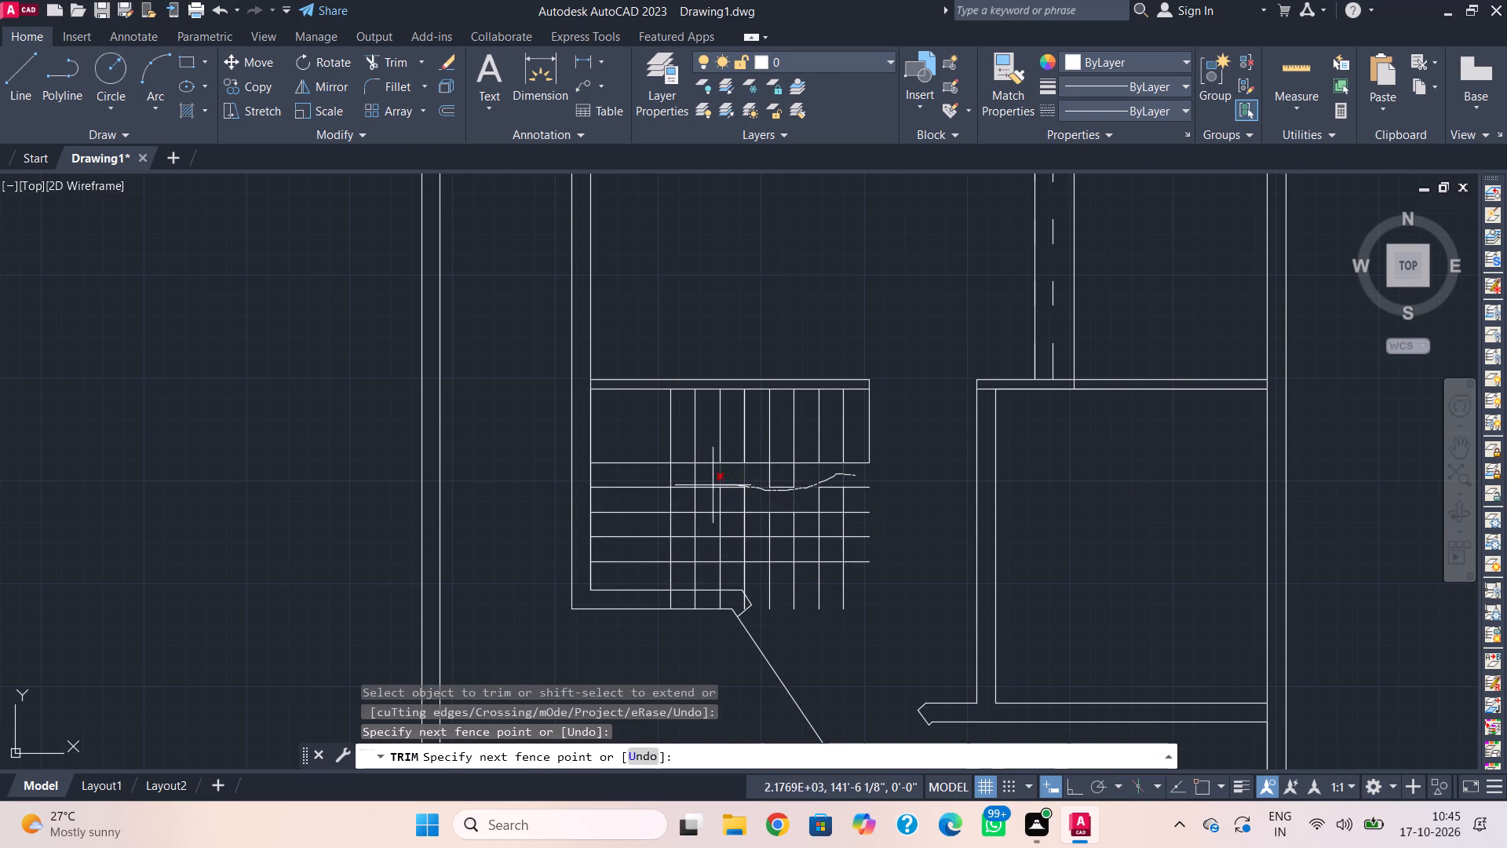
drag(713, 485, 699, 573)
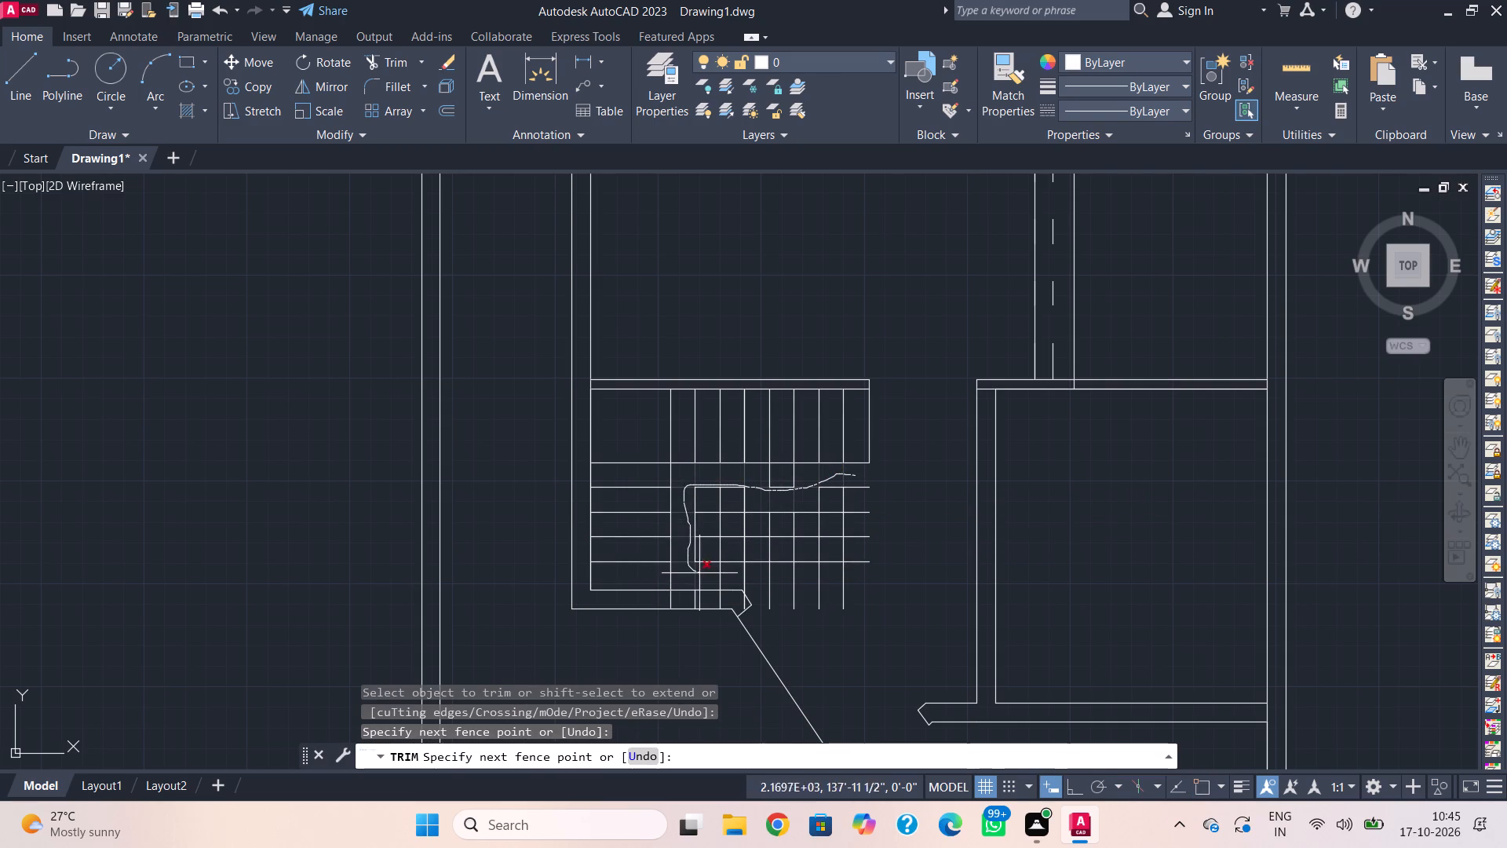
drag(699, 573, 851, 515)
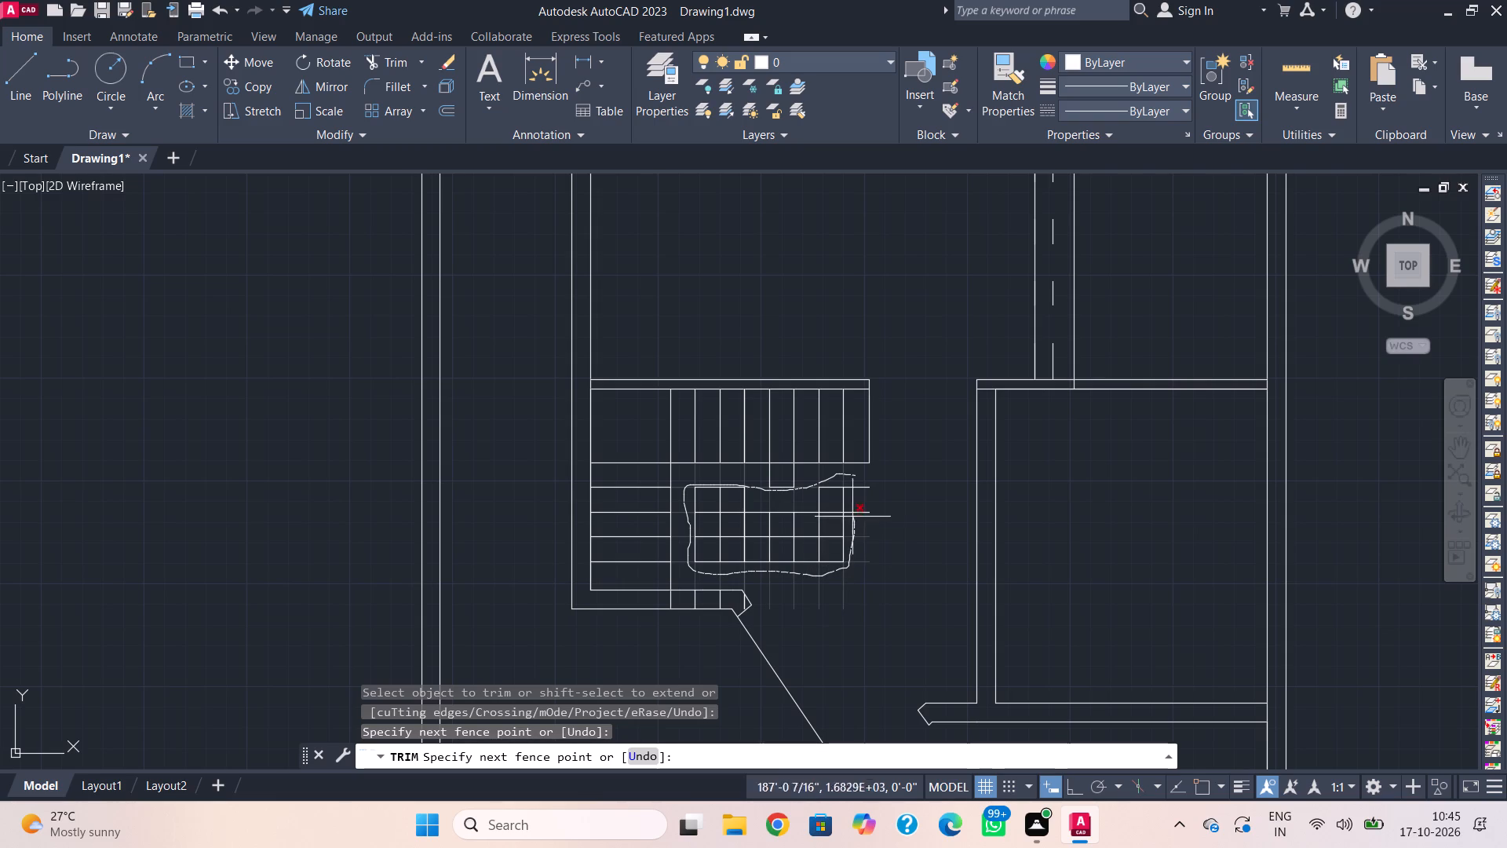
drag(851, 515, 834, 539)
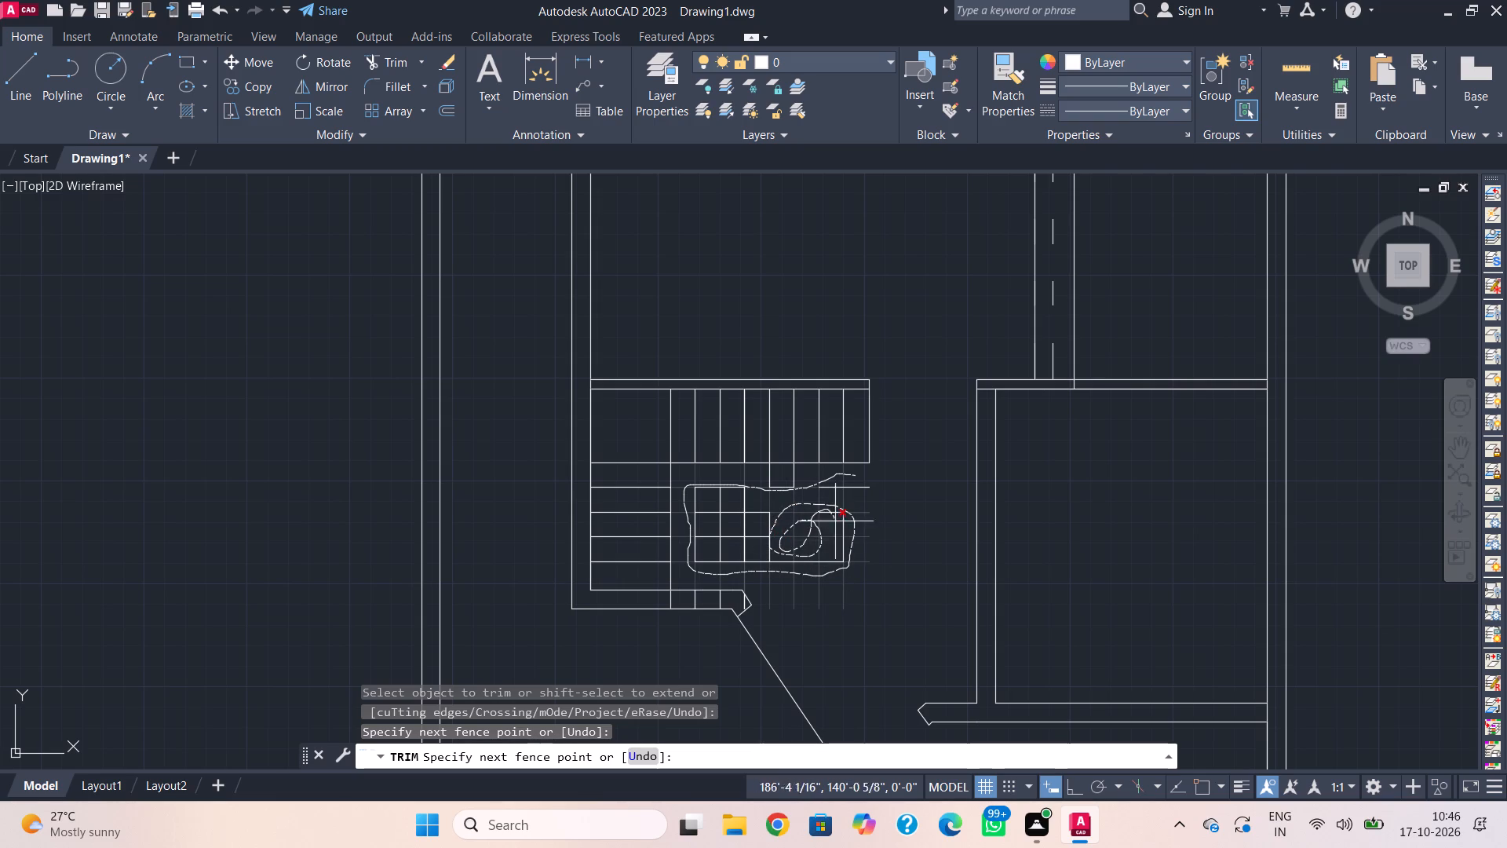
drag(834, 539, 707, 564)
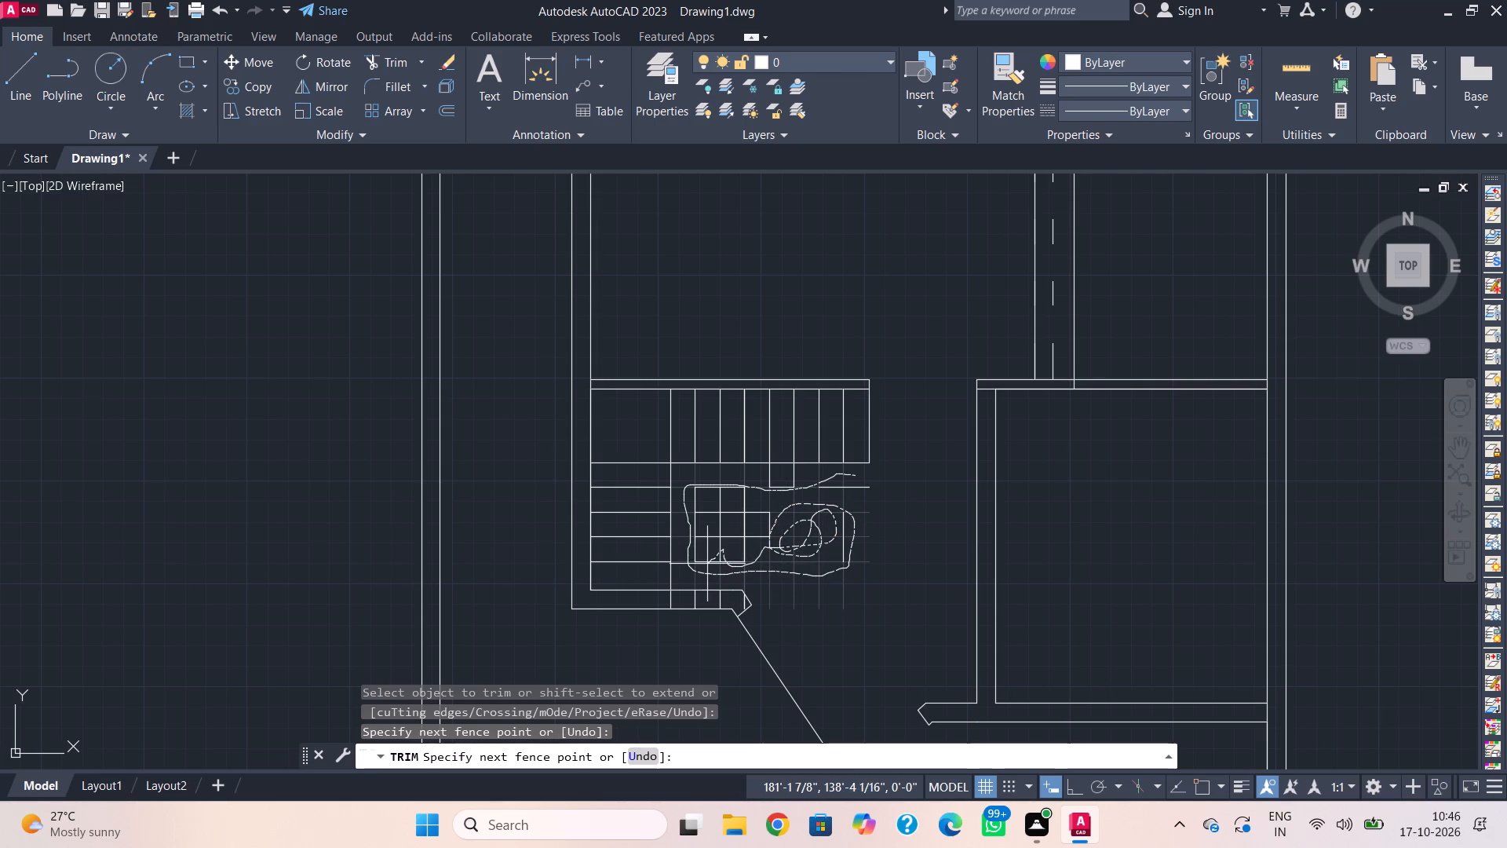
drag(707, 564, 720, 504)
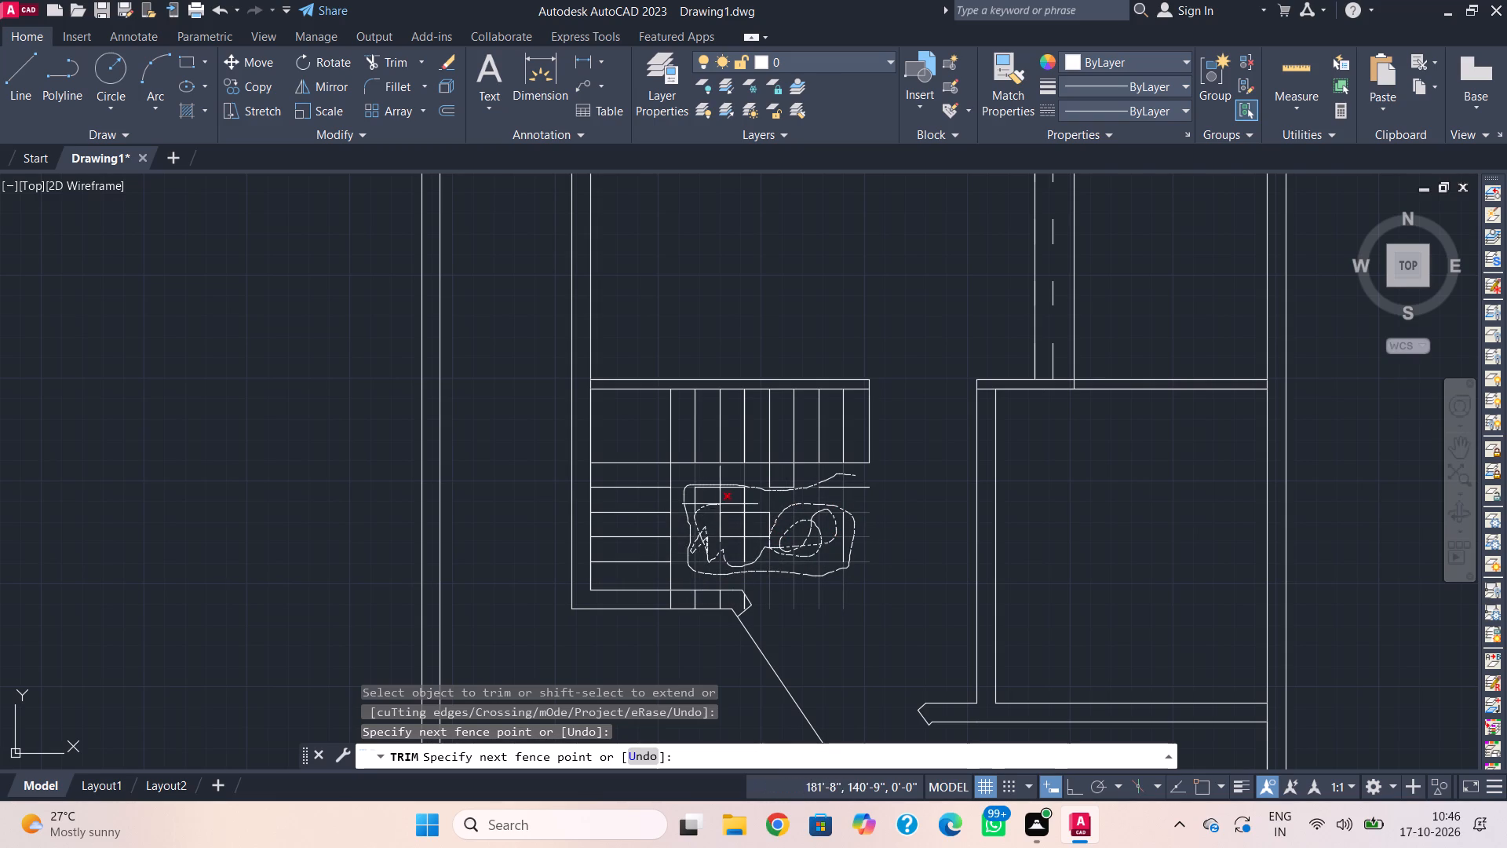
drag(720, 504, 731, 543)
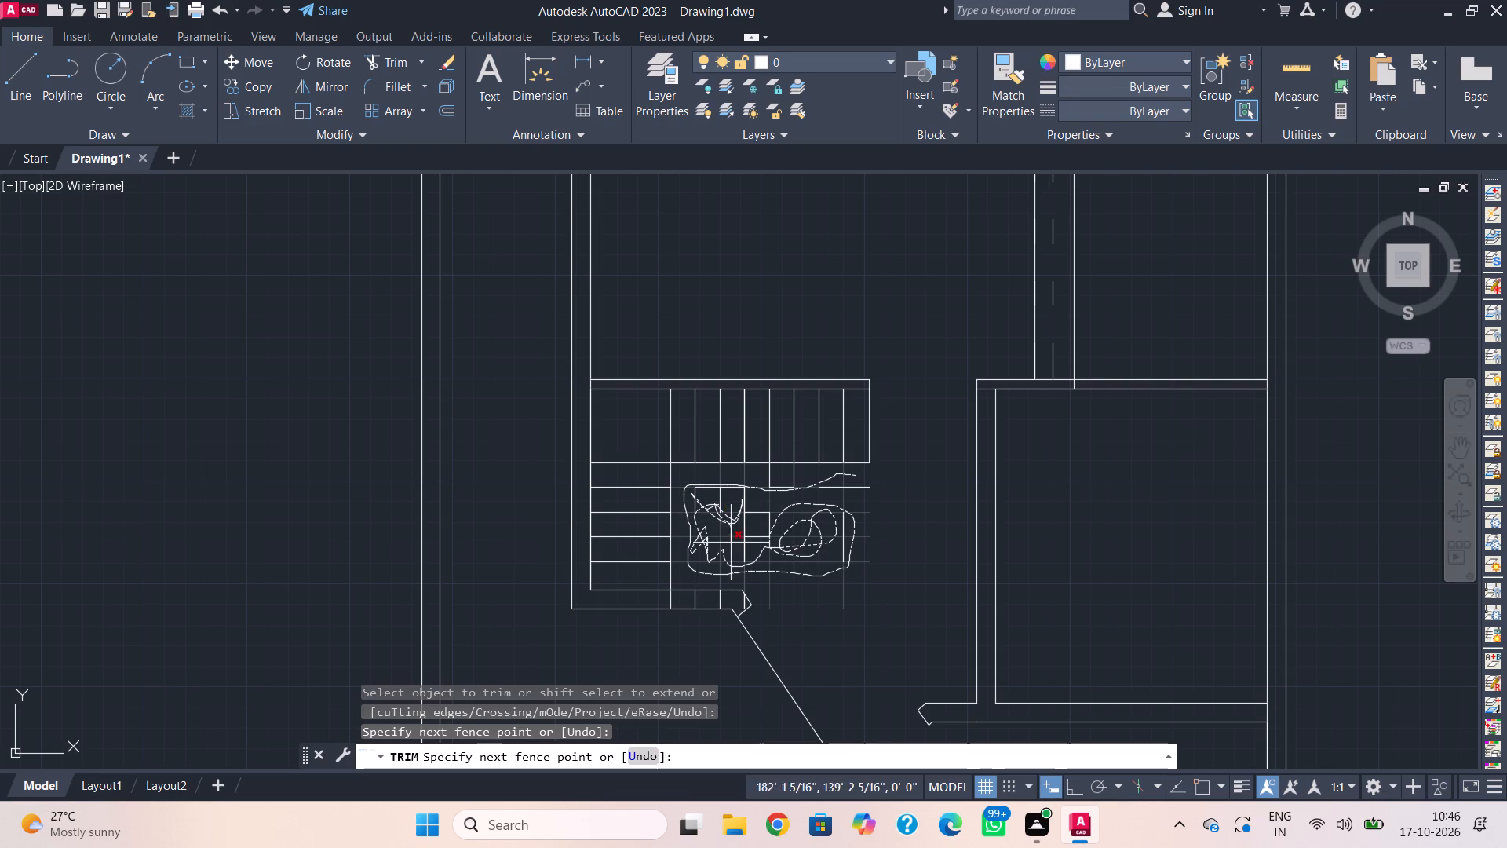
drag(731, 543, 741, 557)
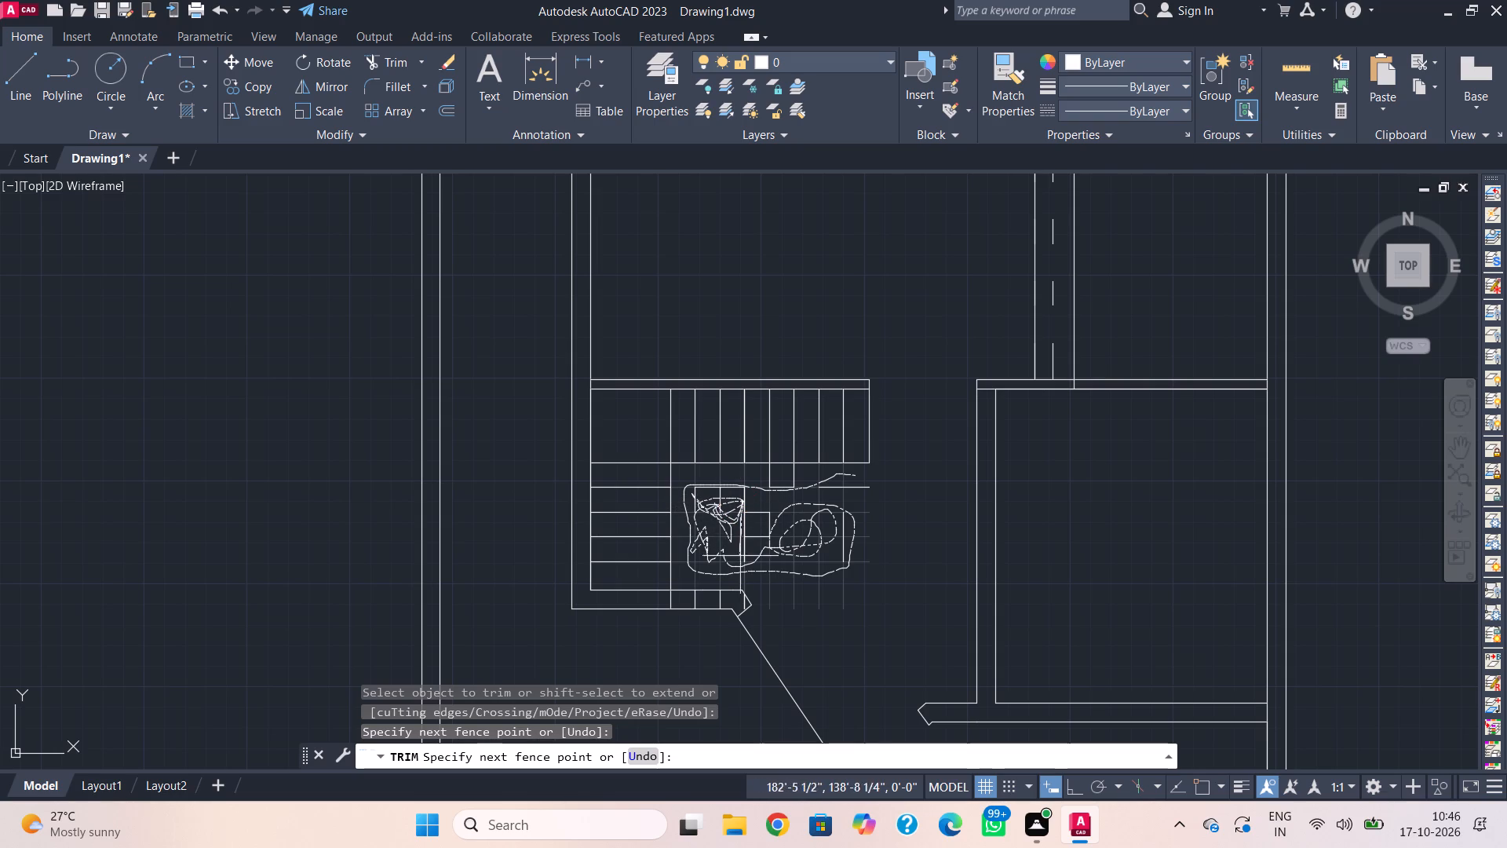
drag(741, 557, 766, 527)
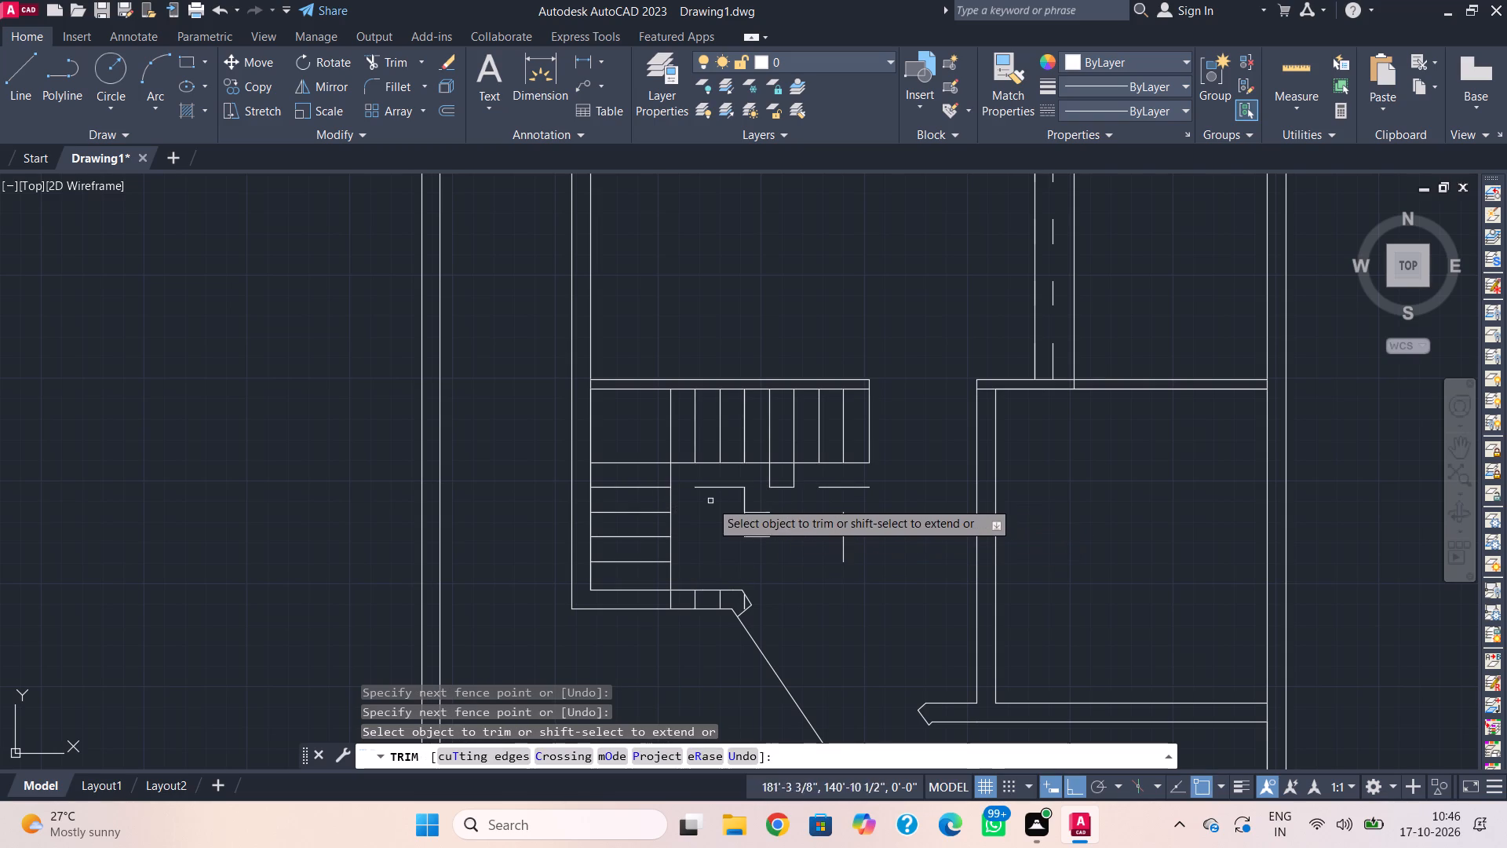
Trim away the leftover tread line fragments in the open area beside the two stair flights.
drag(710, 495, 847, 491)
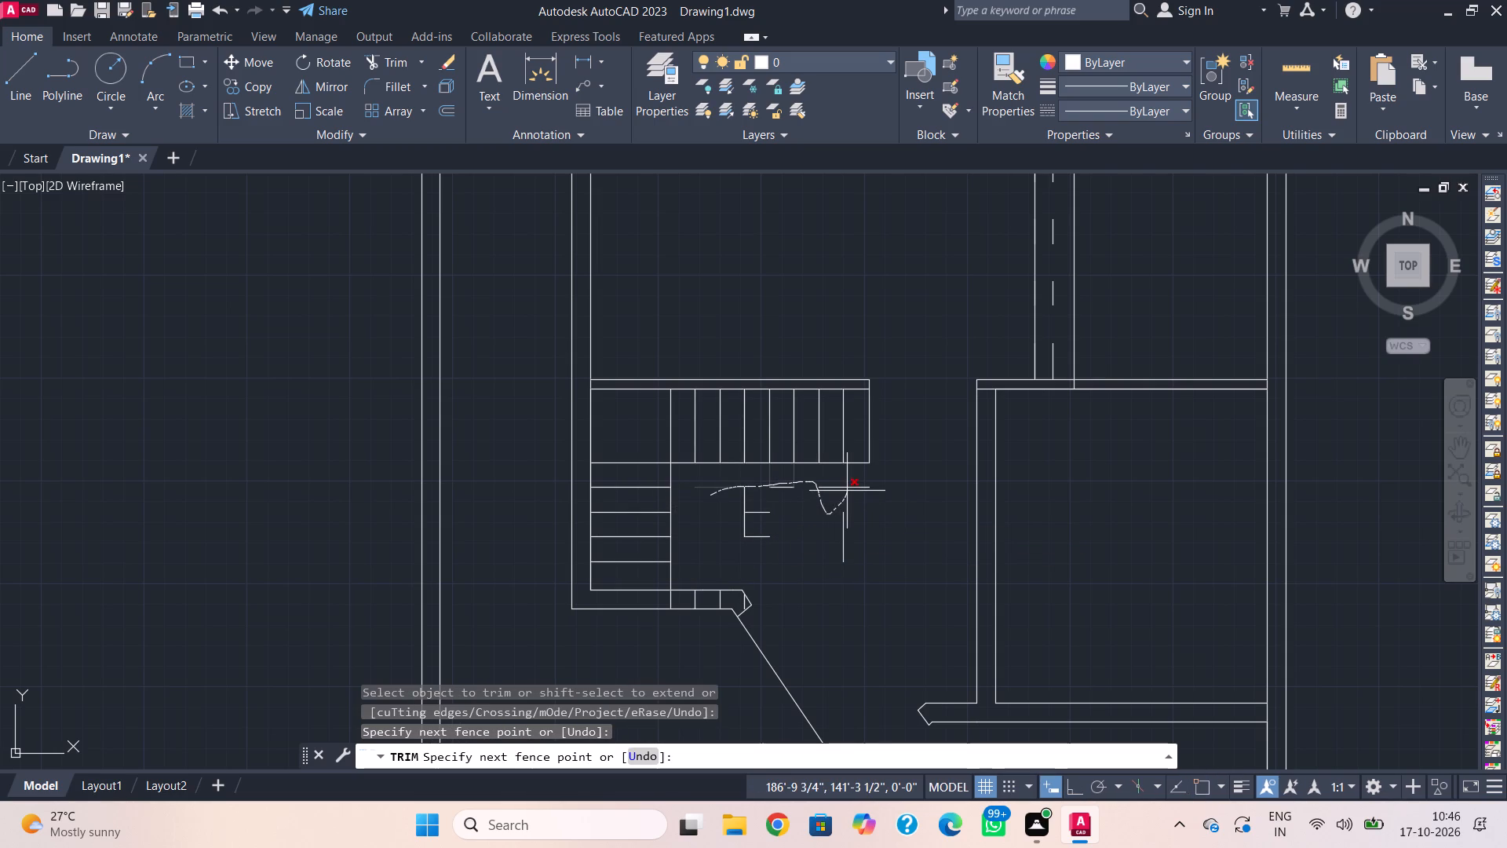
drag(847, 491, 859, 521)
click(859, 495)
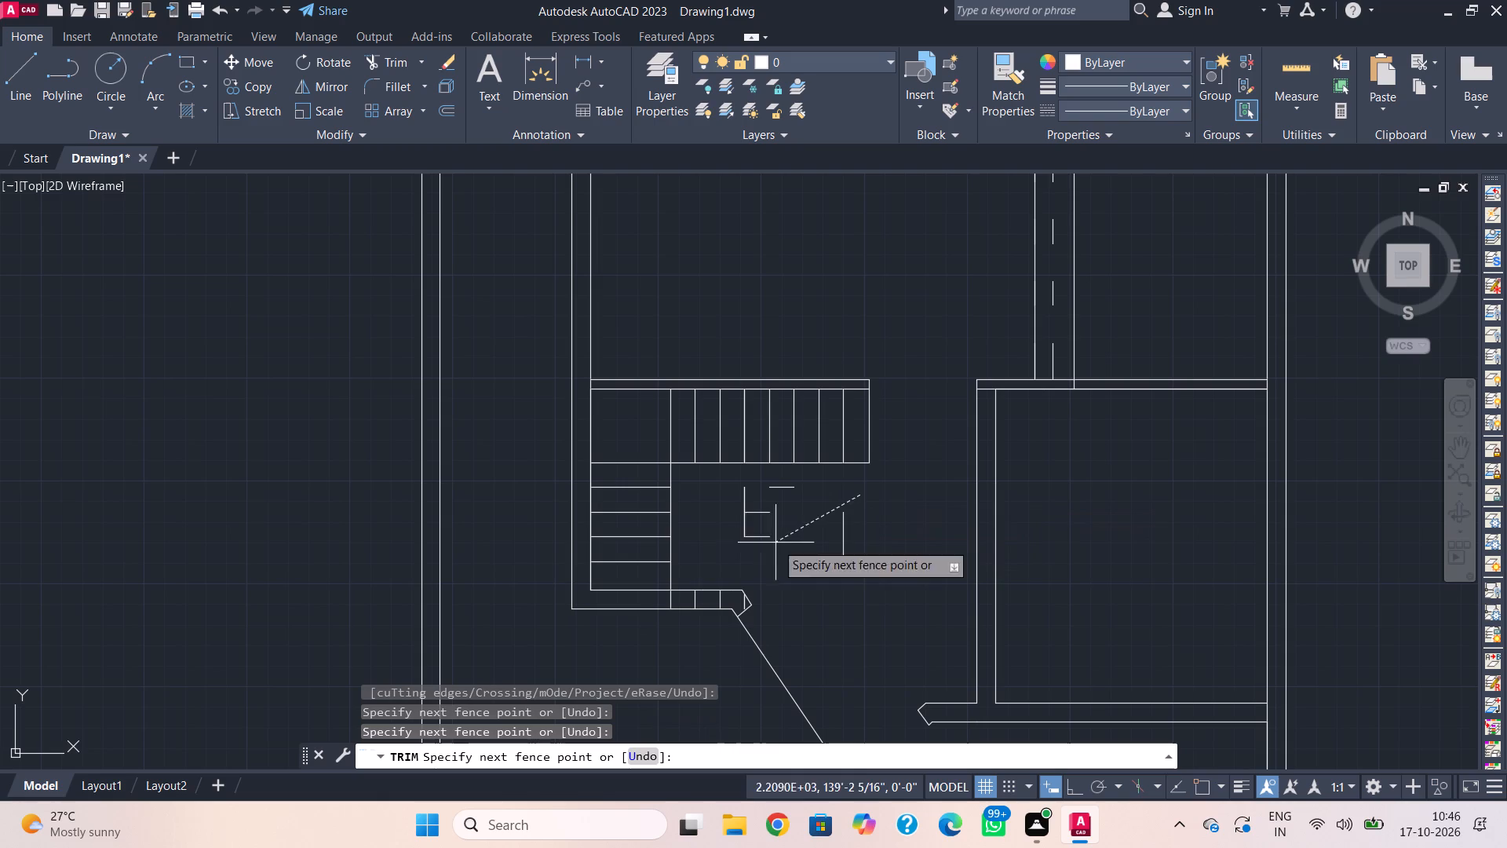
click(745, 514)
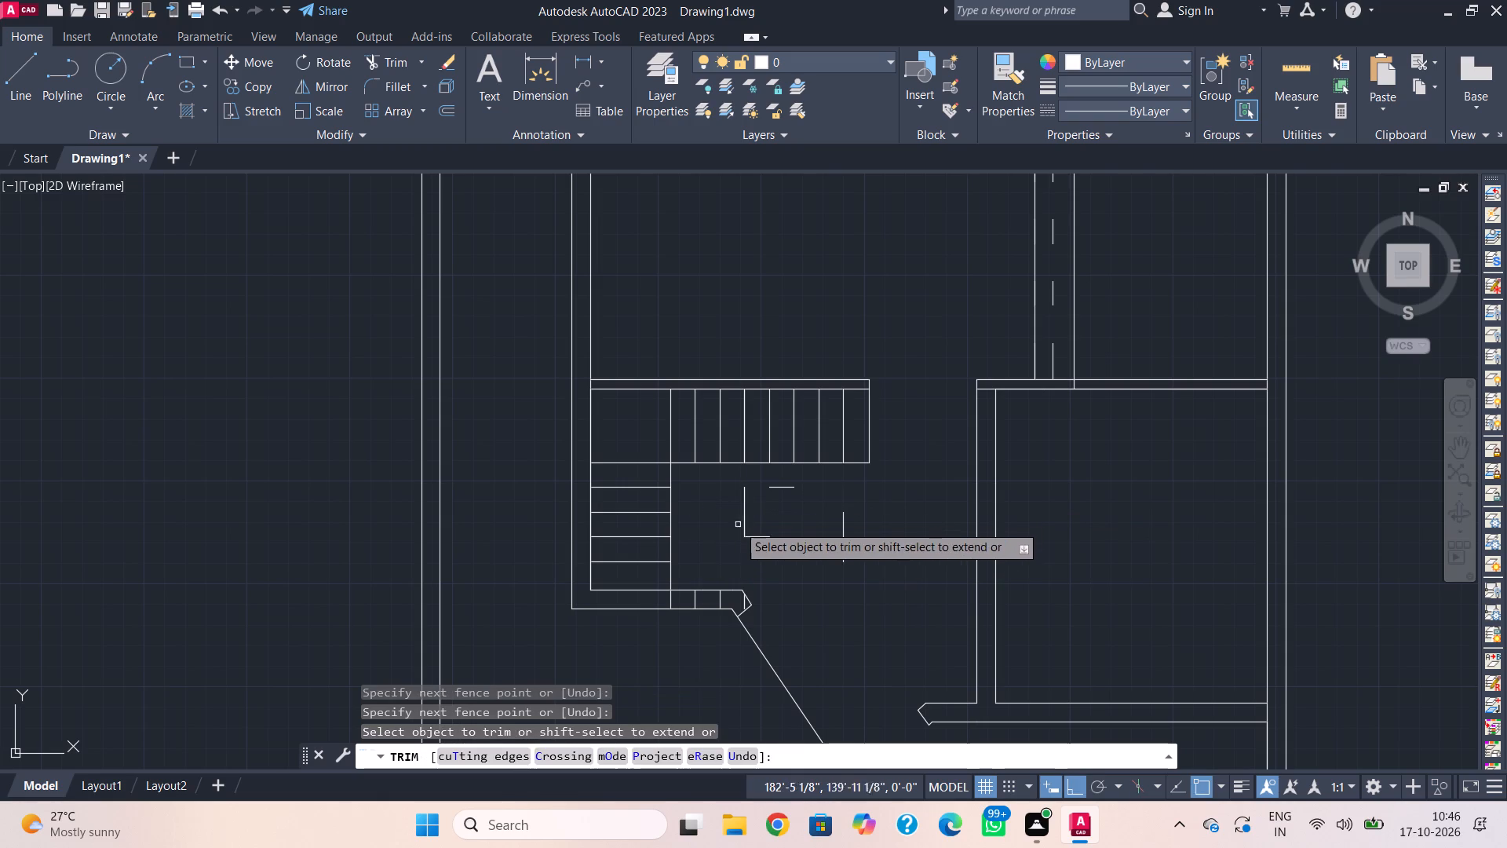
click(737, 527)
click(782, 492)
click(785, 486)
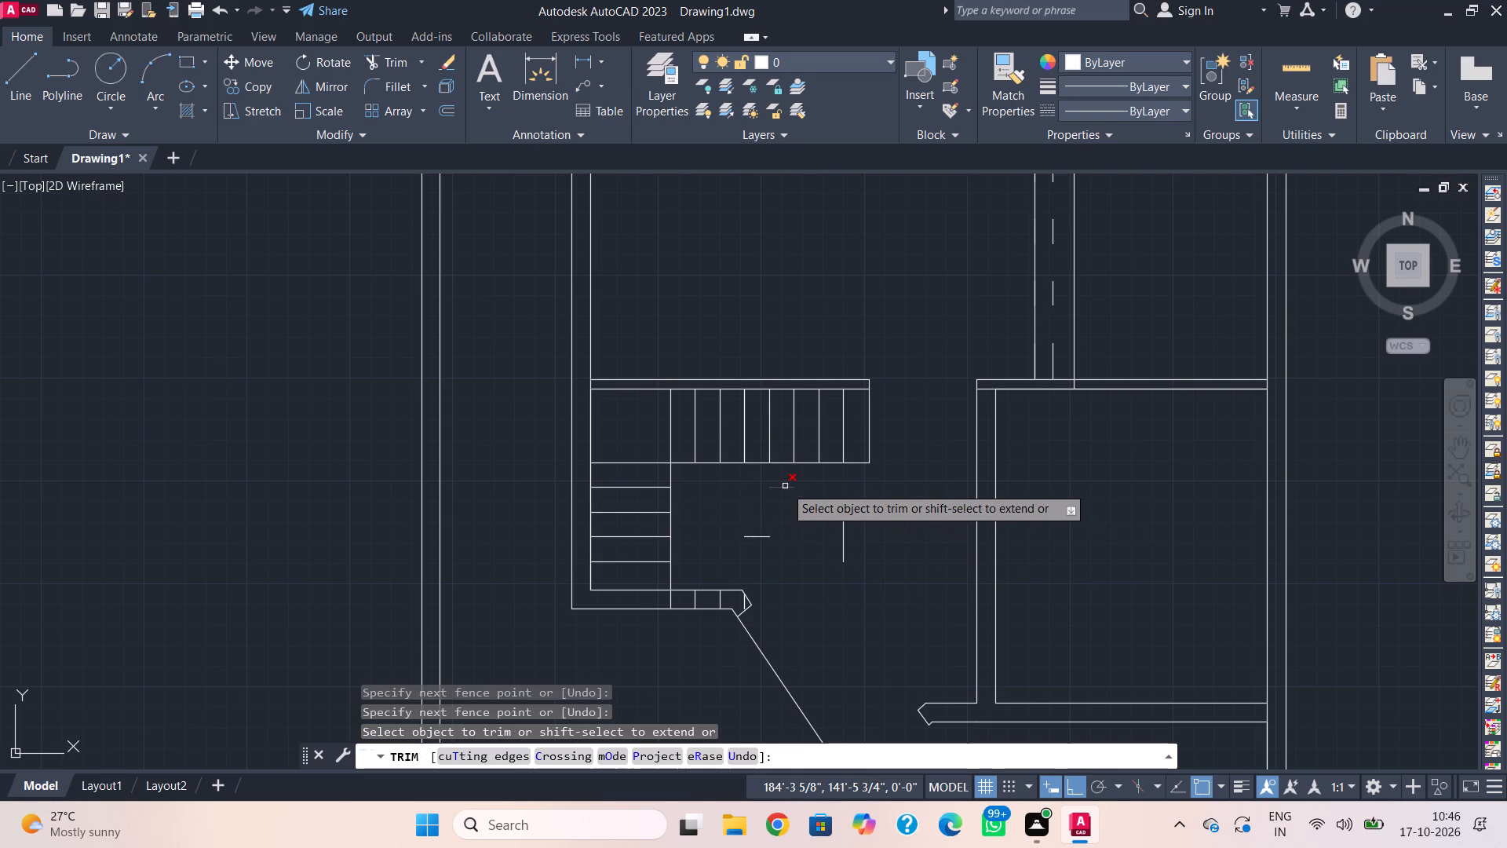
click(759, 532)
click(765, 561)
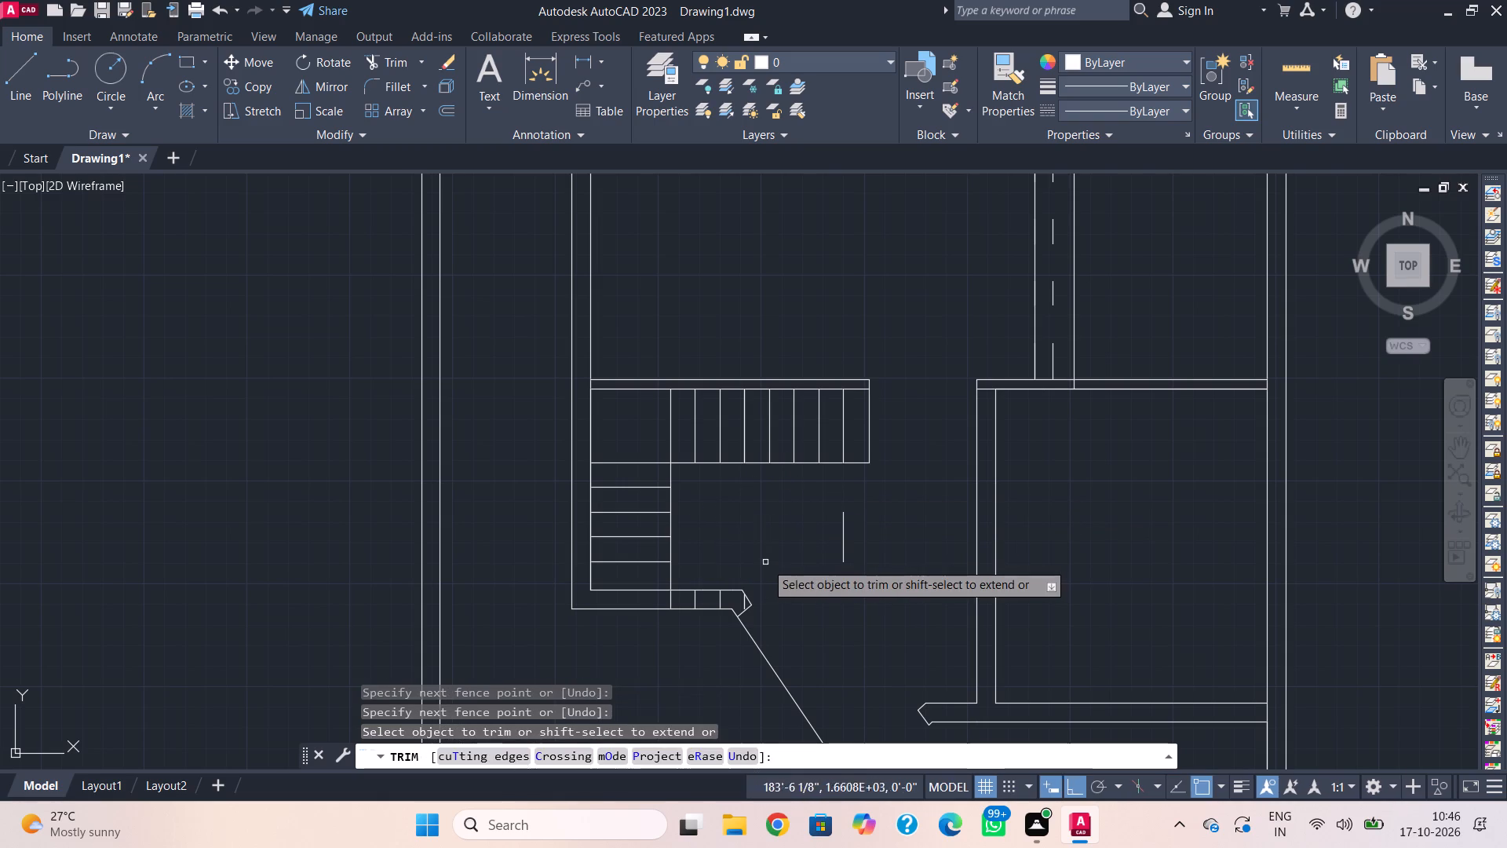
drag(830, 540, 842, 537)
click(899, 524)
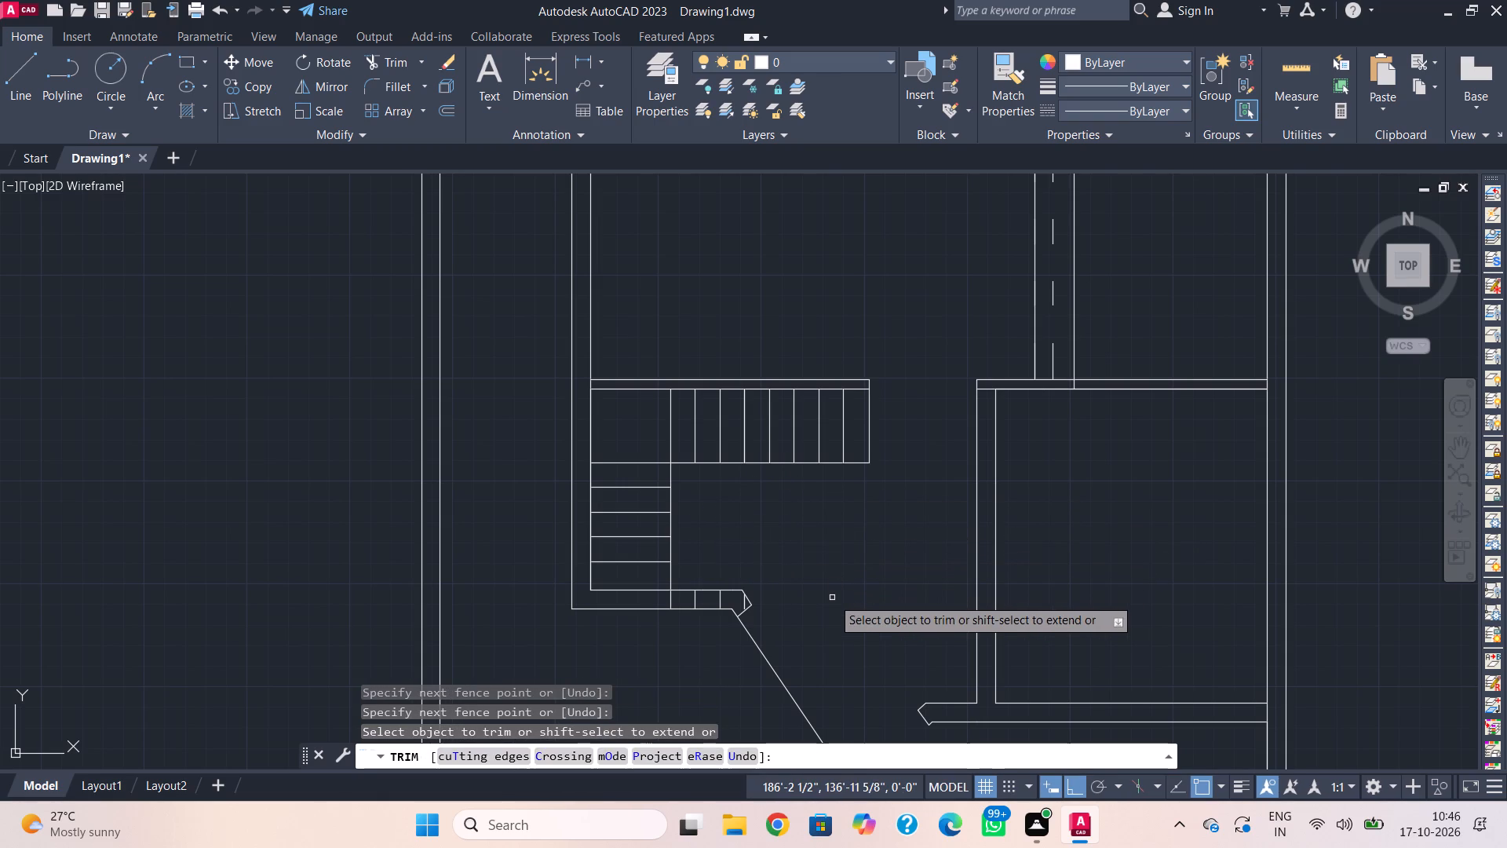
Trim the vertical tread line pieces lying inside the horizontal wall below the lower flight.
scroll(745, 616, up, 3)
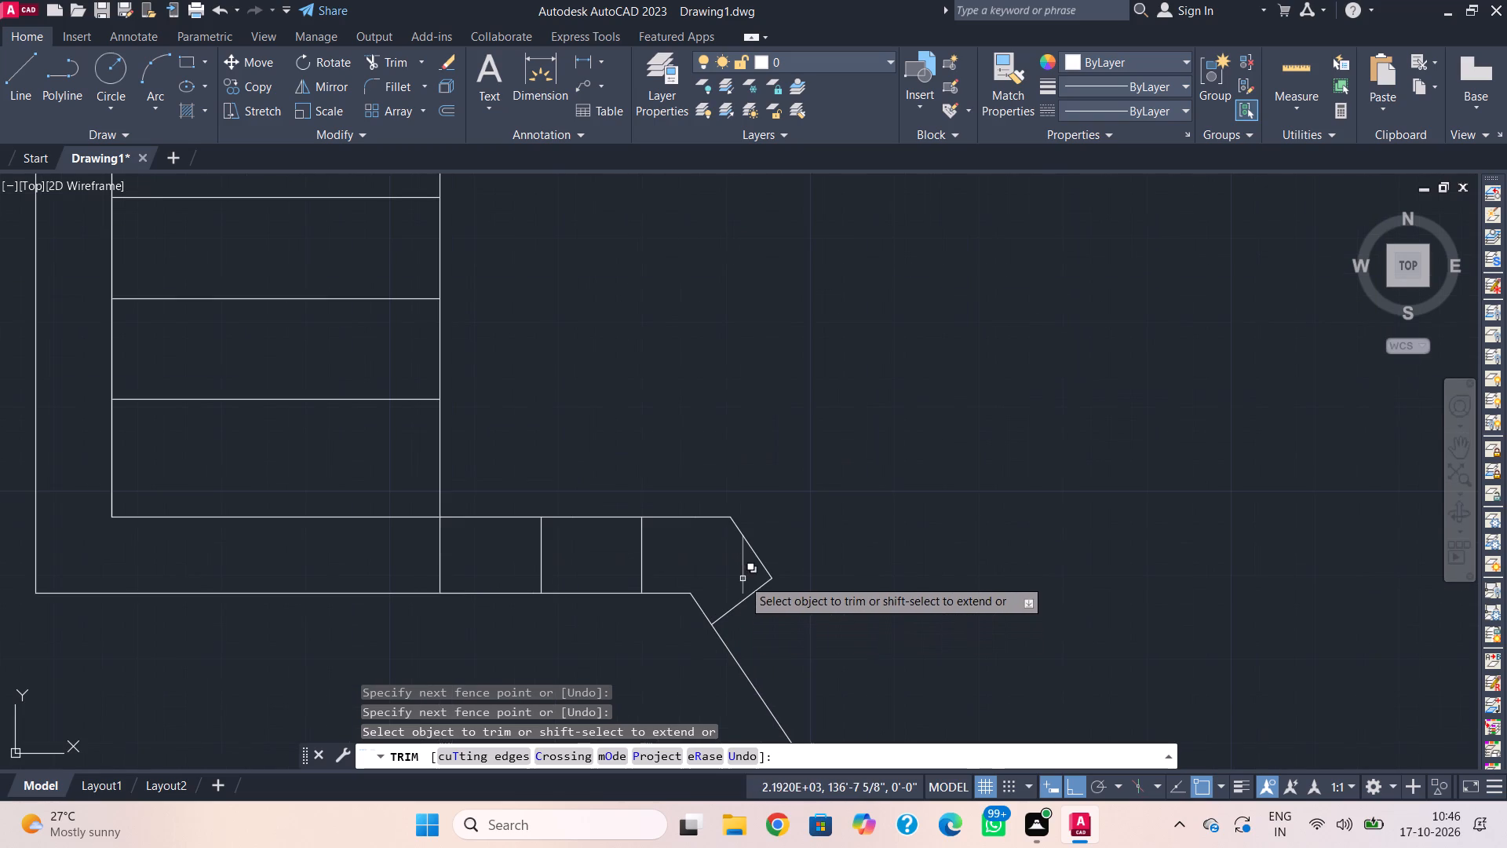
click(743, 579)
click(779, 641)
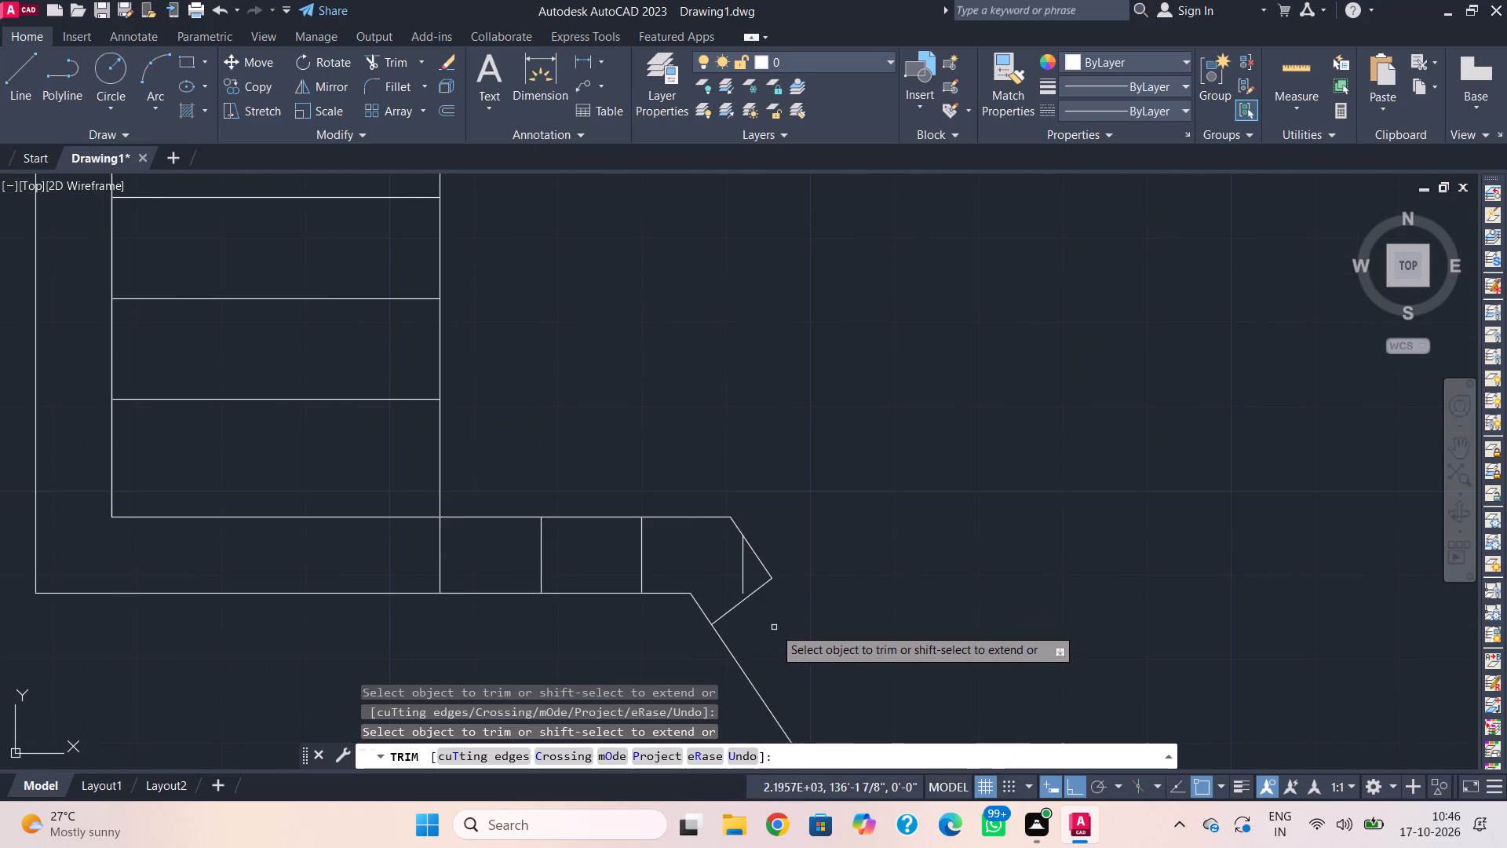
drag(752, 579, 578, 566)
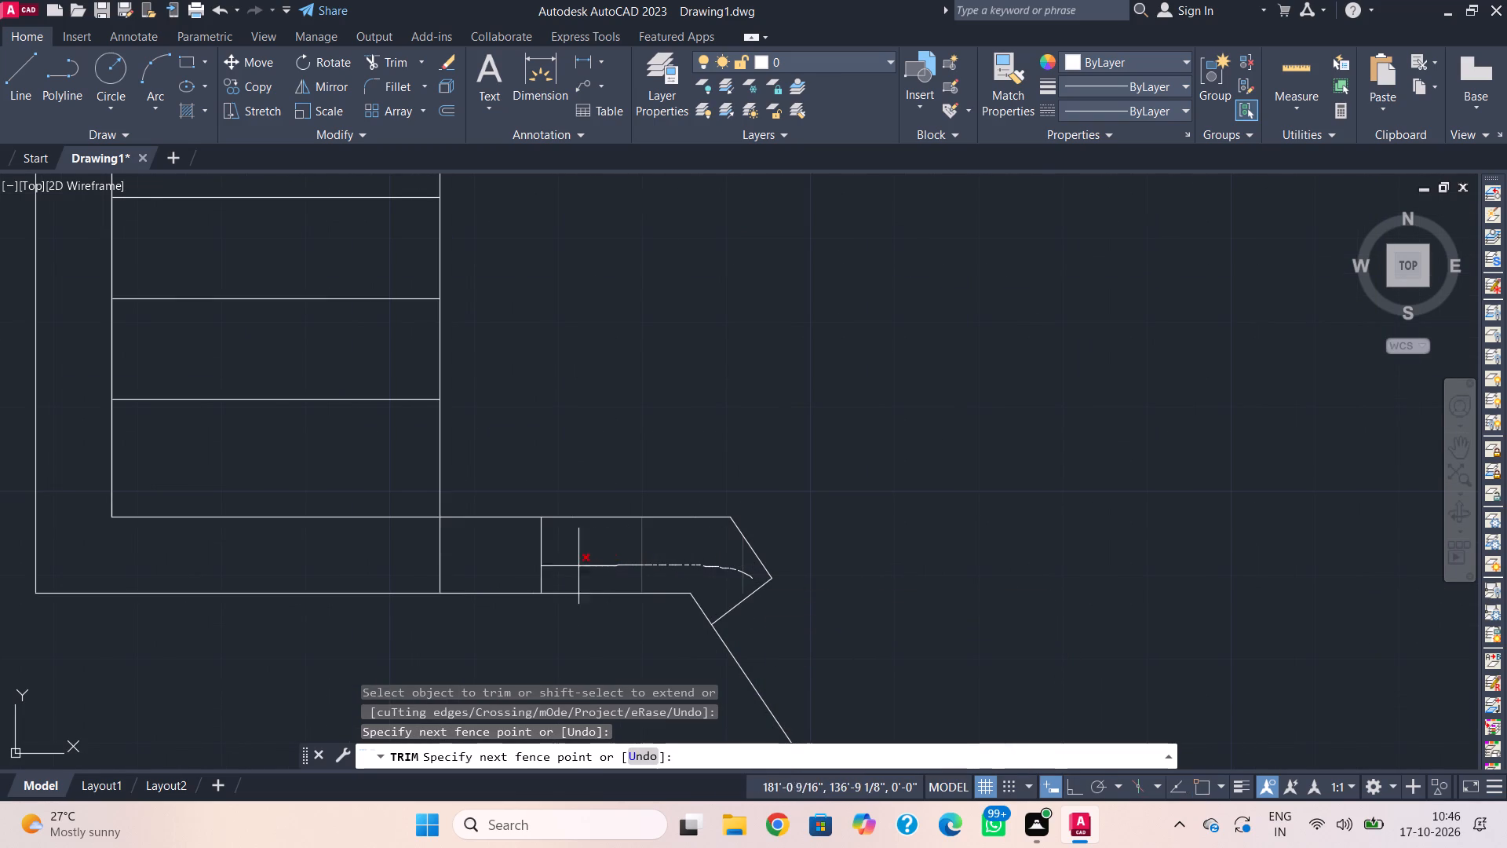
drag(578, 566, 418, 557)
key(Escape)
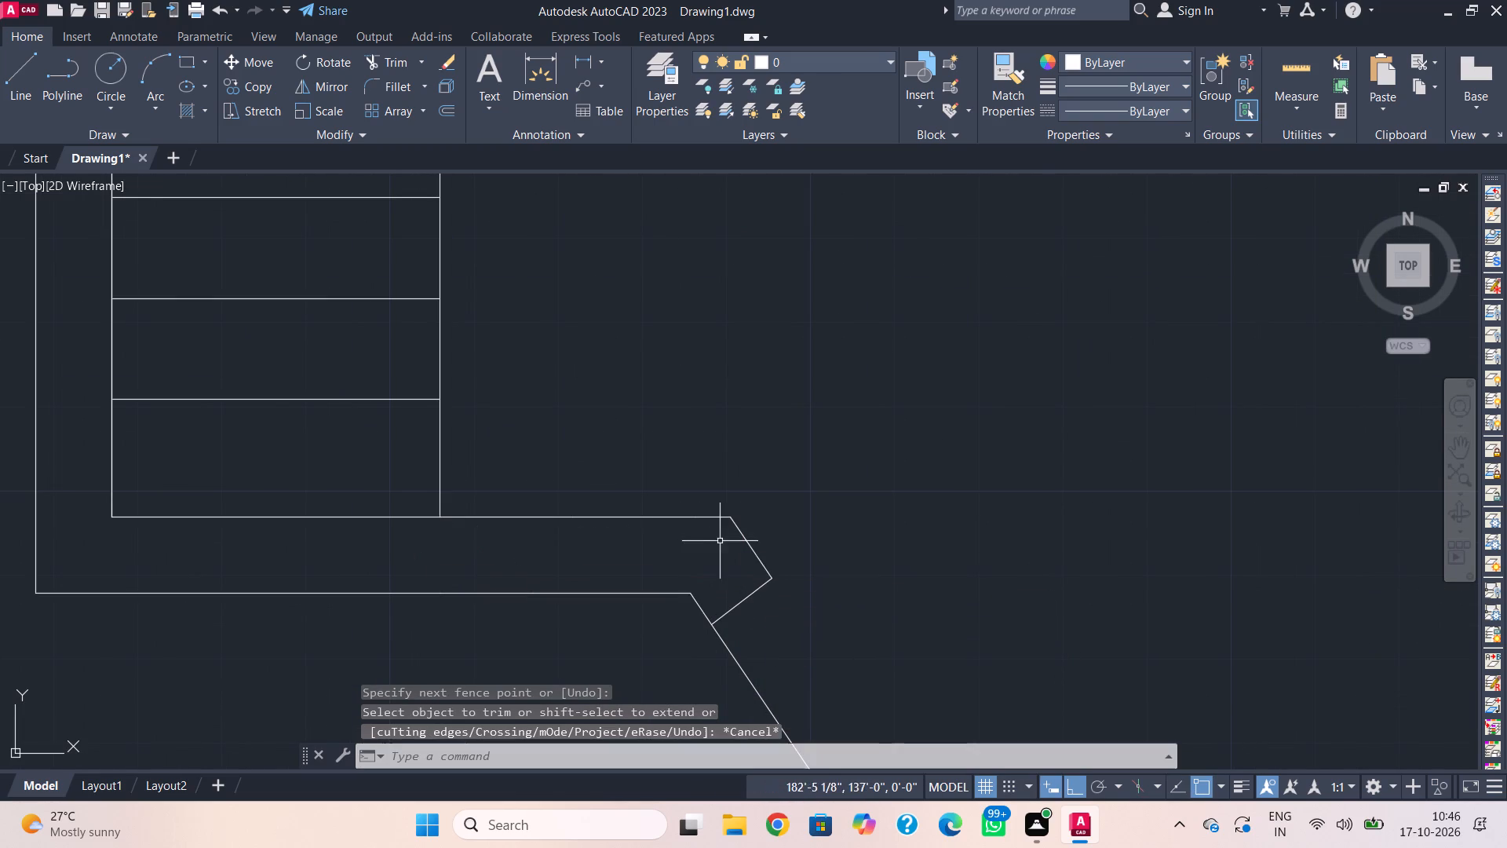
scroll(779, 514, down, 3)
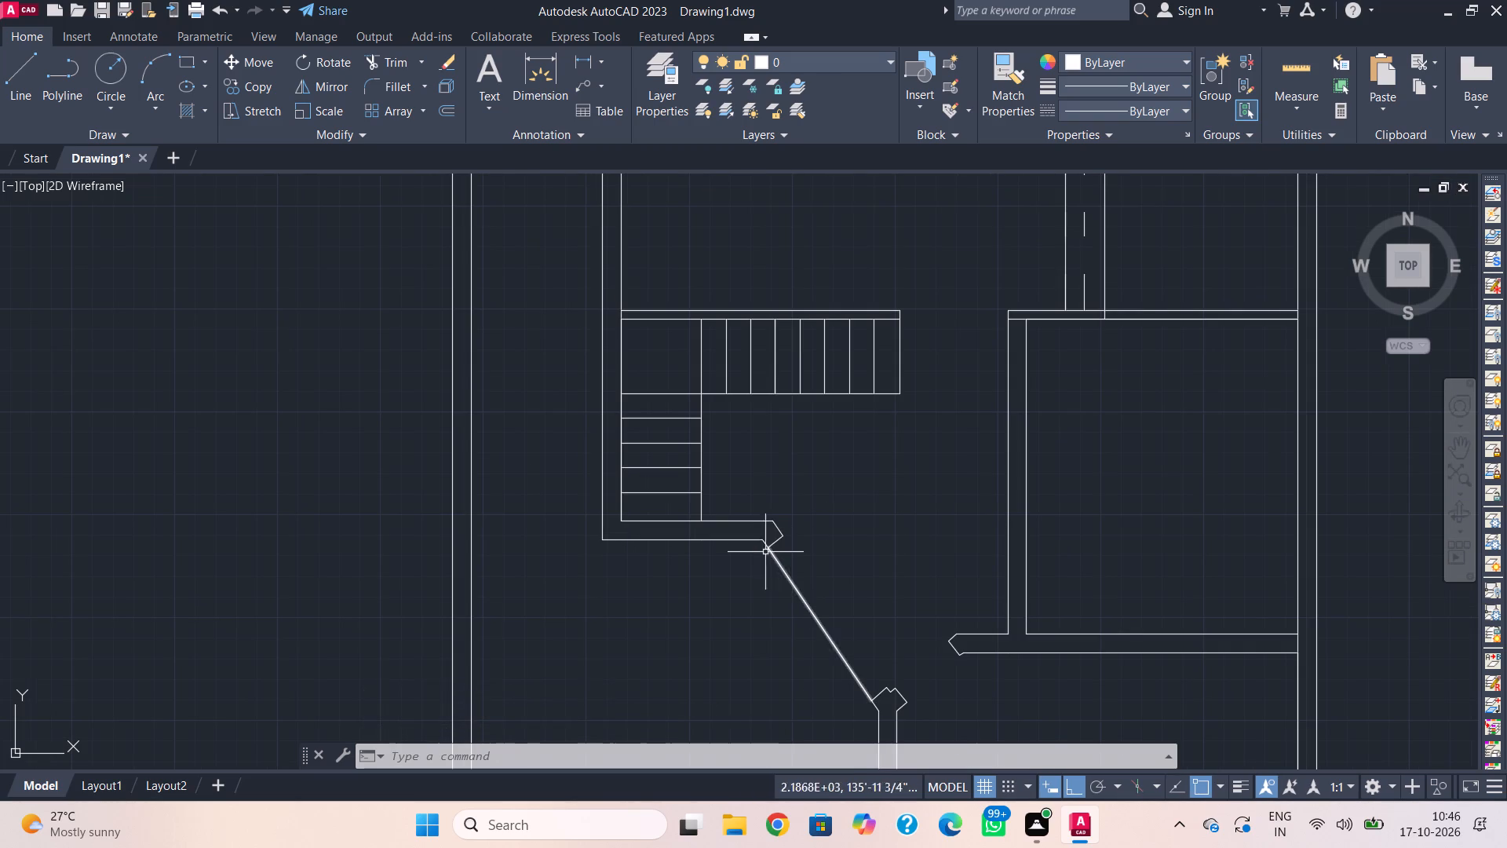
key(Escape)
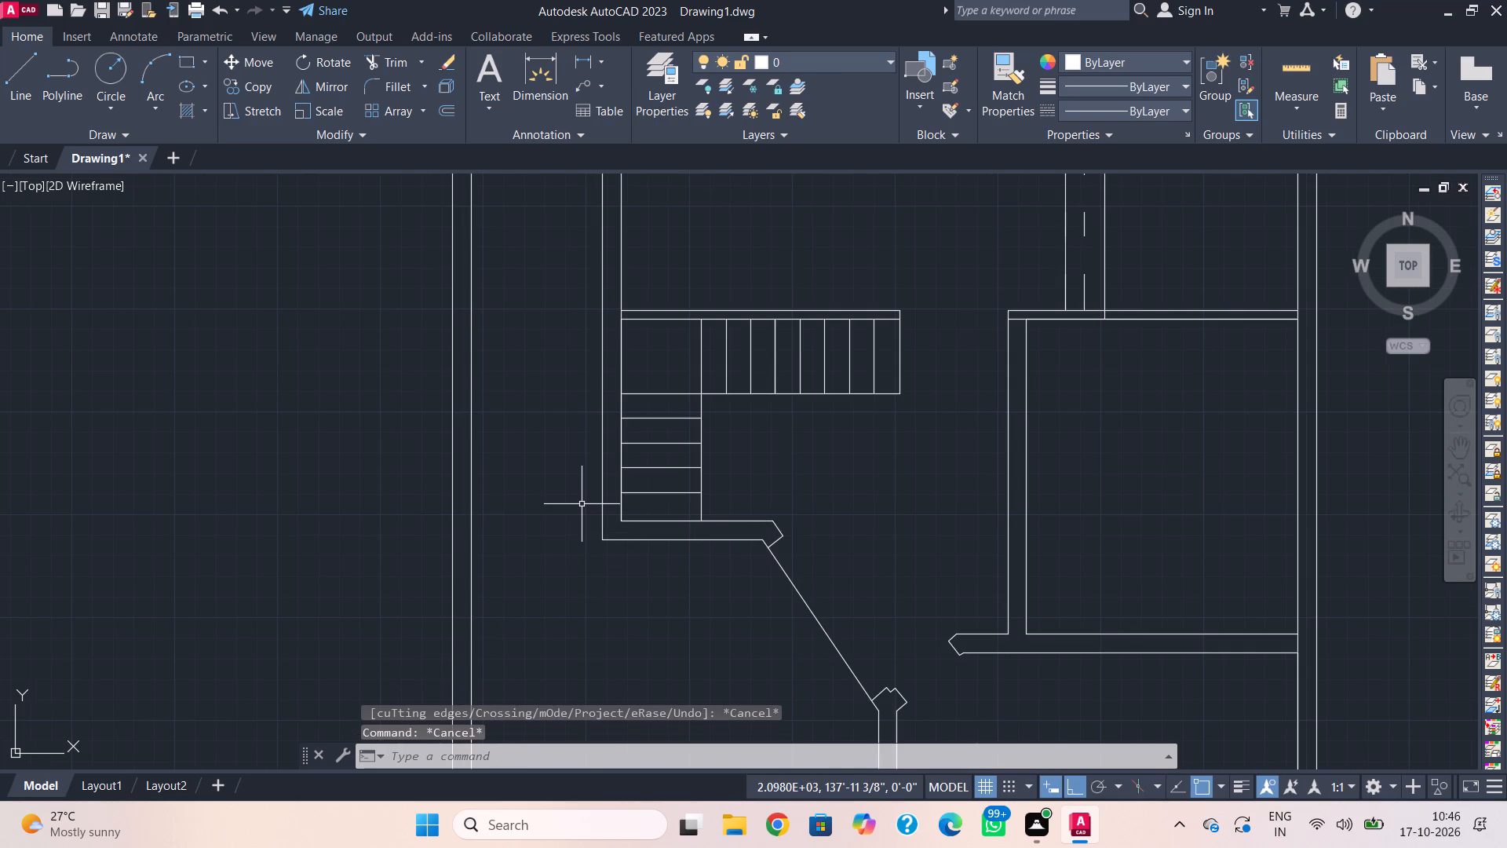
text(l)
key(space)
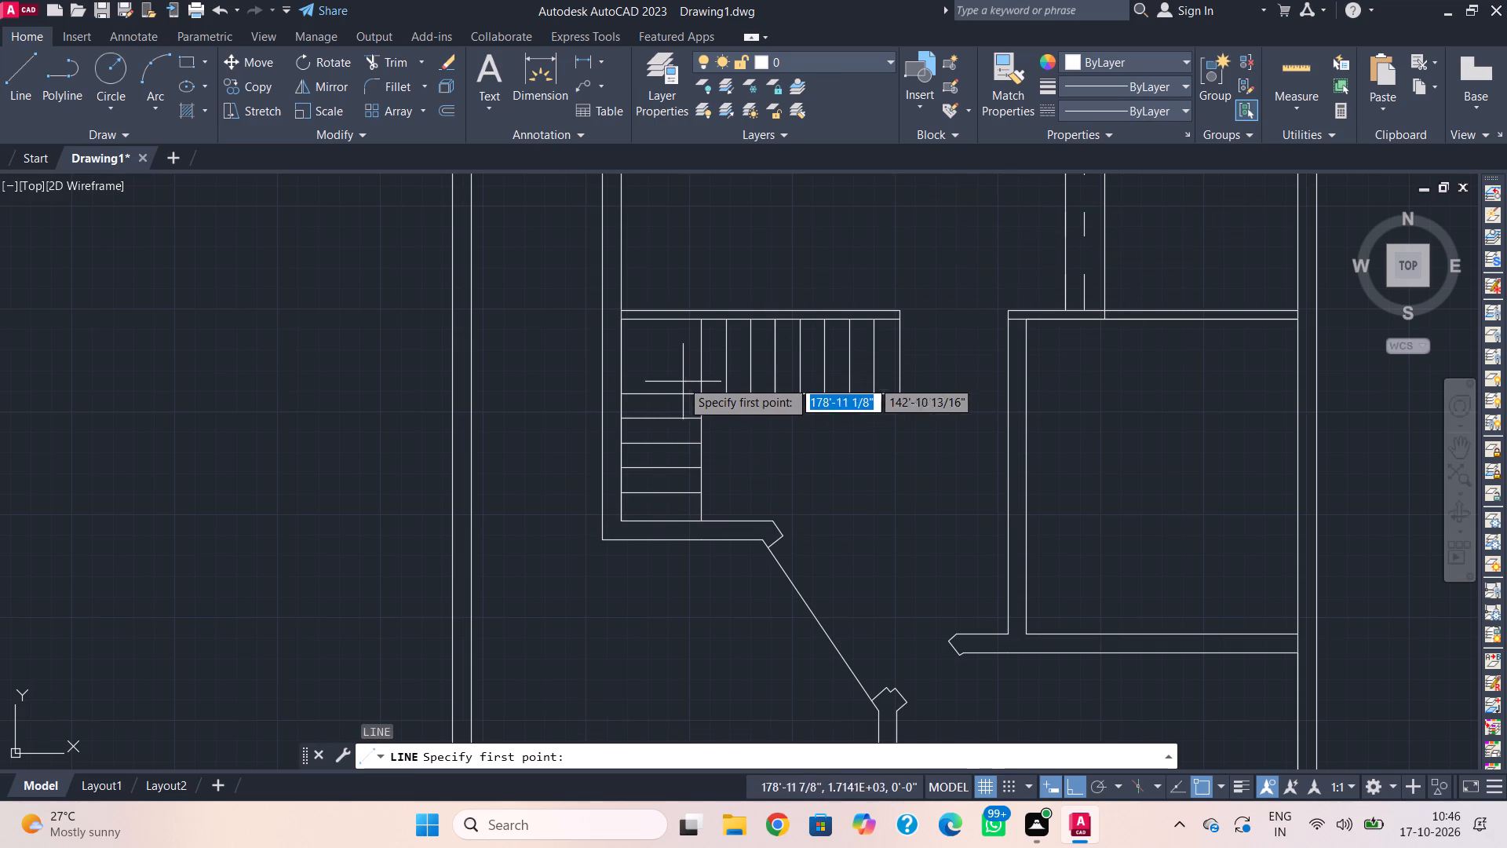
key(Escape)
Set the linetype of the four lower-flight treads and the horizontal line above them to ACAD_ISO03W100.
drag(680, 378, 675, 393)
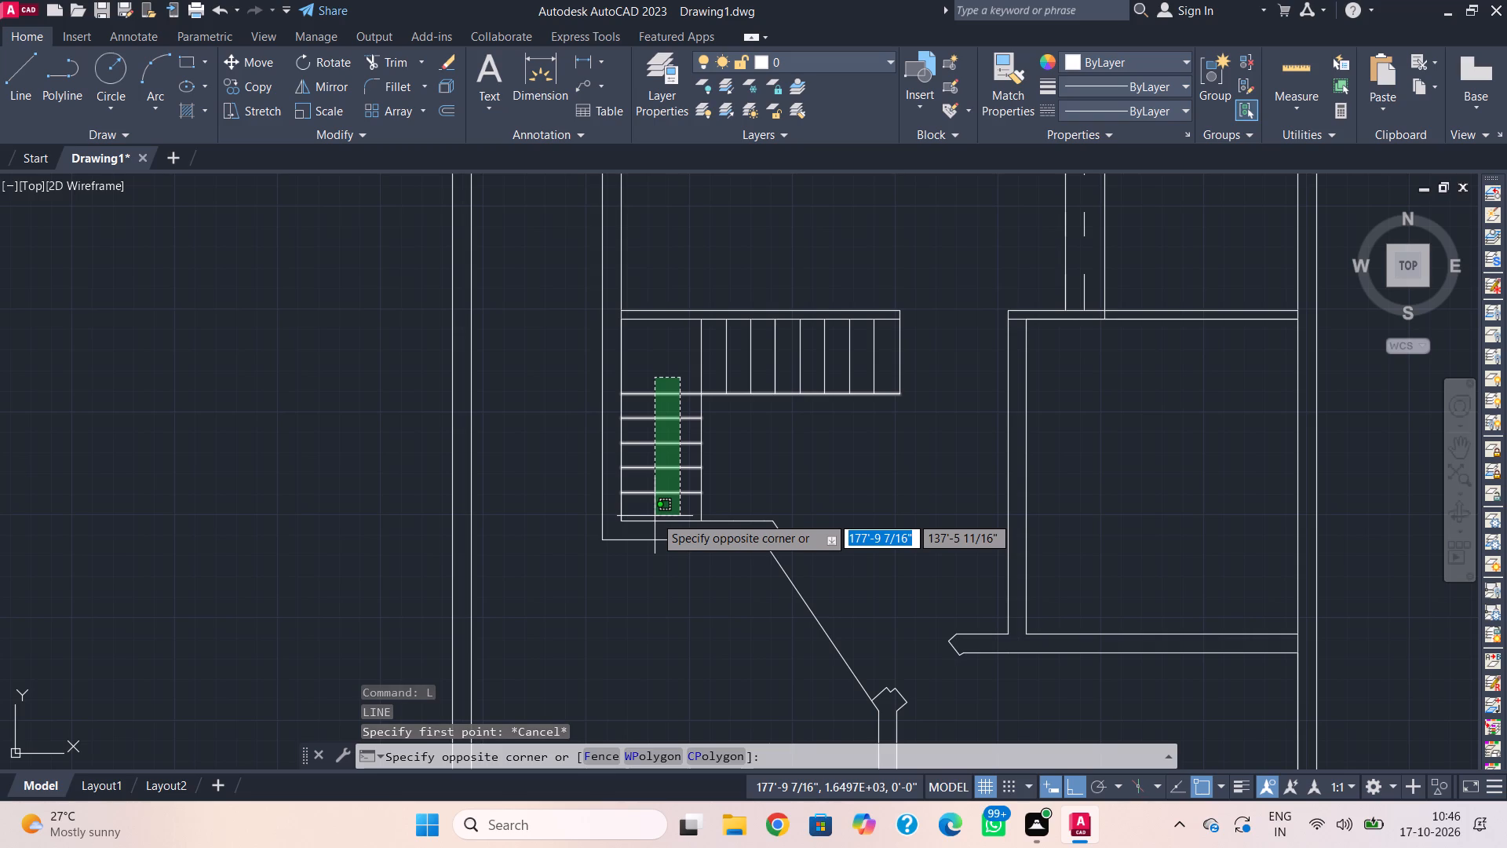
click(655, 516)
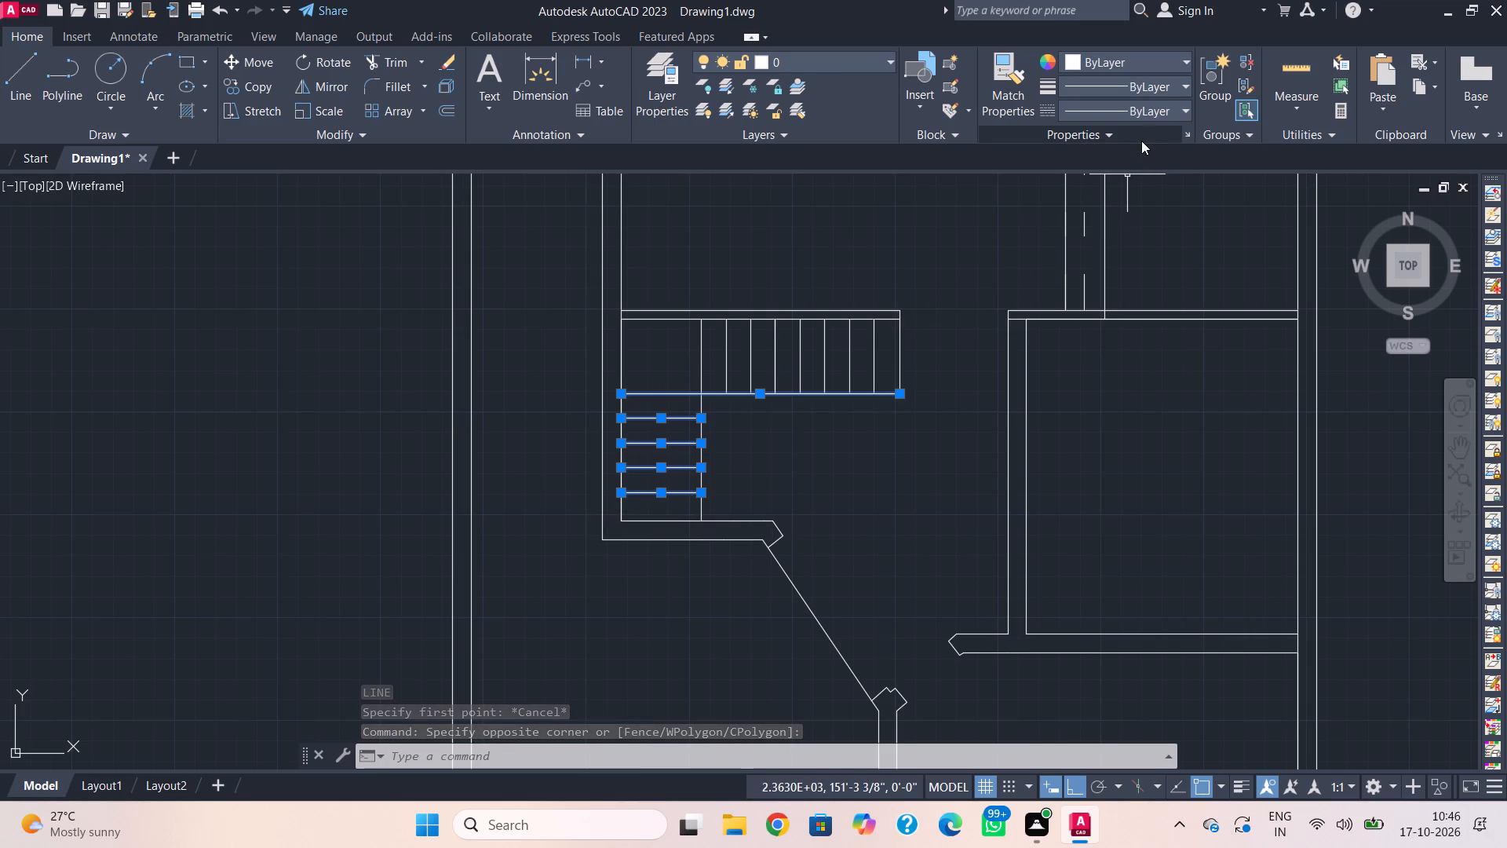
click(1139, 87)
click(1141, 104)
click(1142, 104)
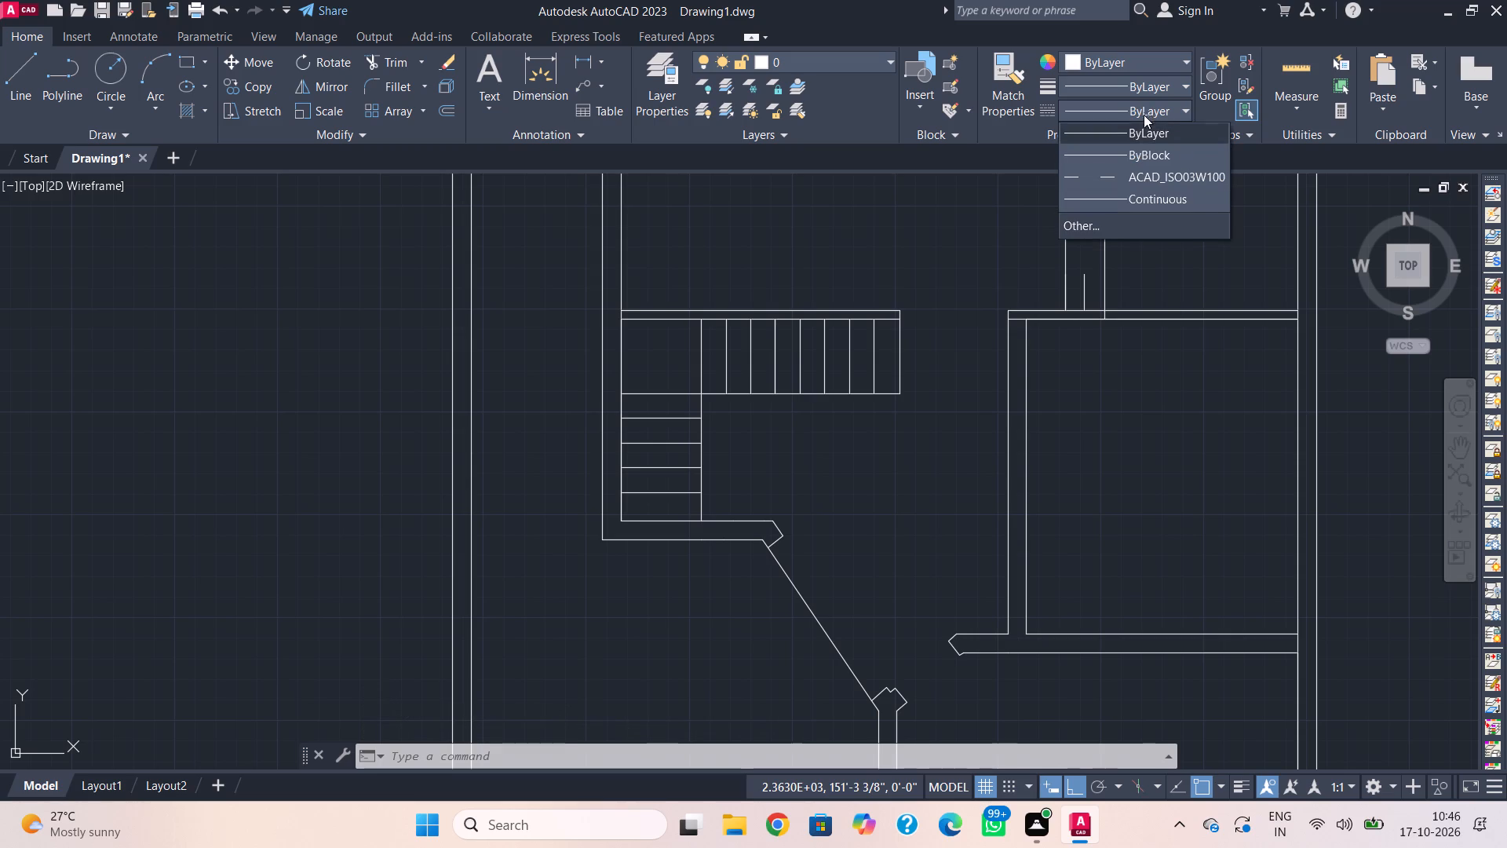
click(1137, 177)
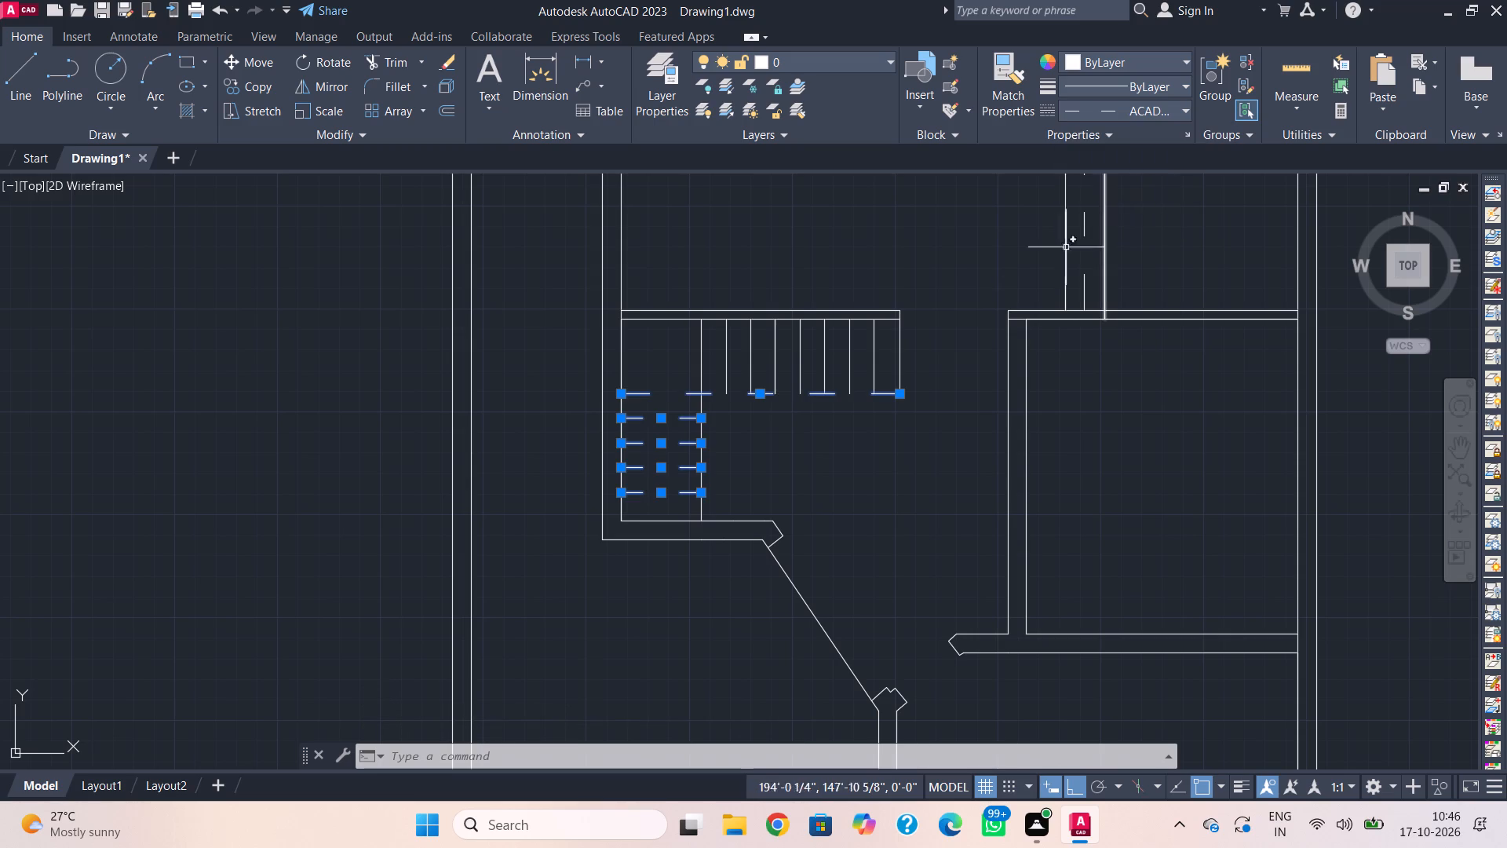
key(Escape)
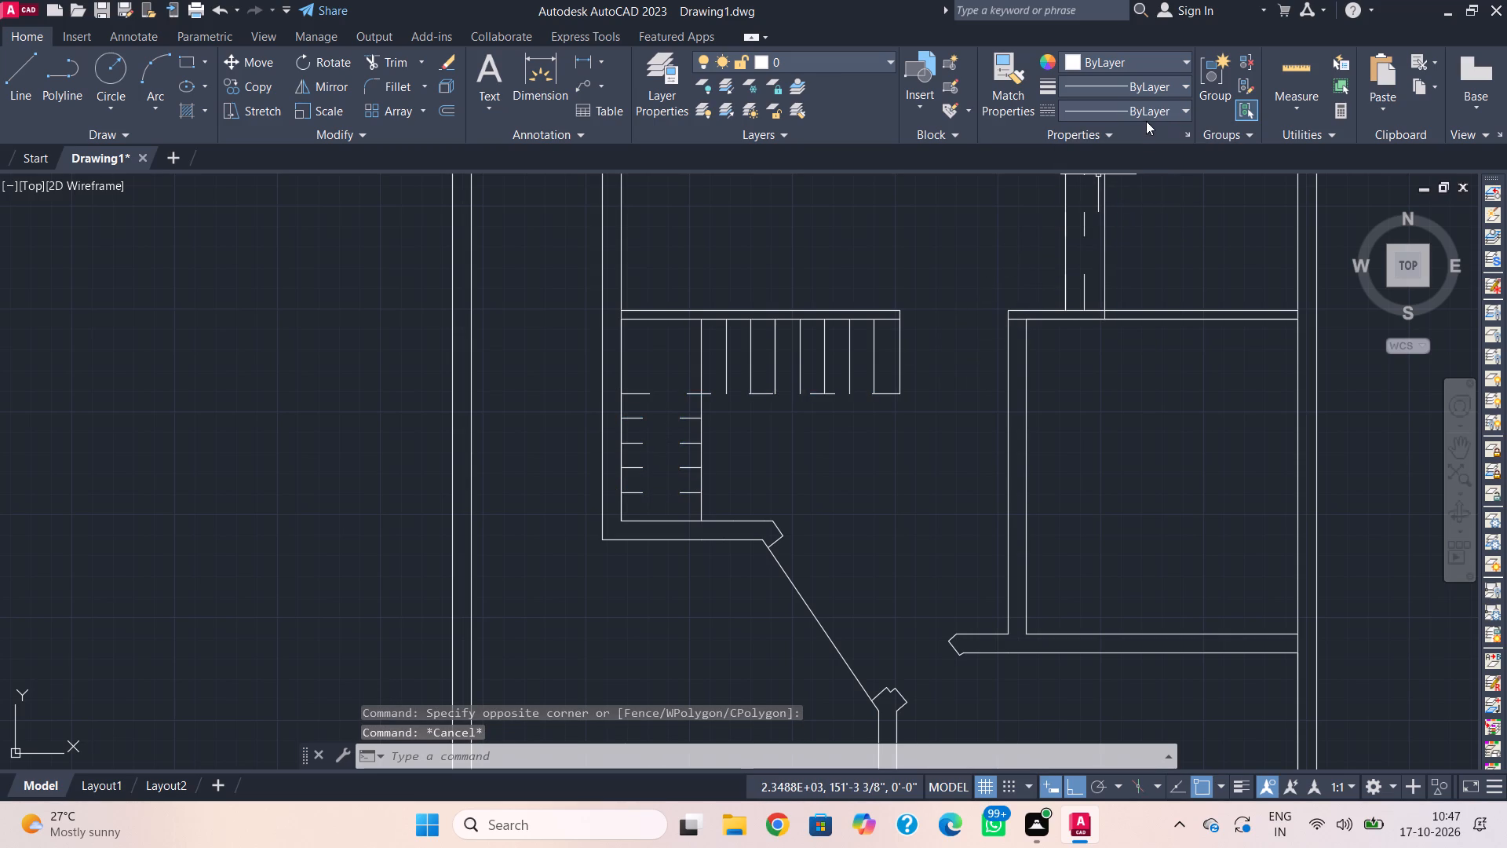
Load the ACAD_ISO02W100 ISO dash linetype from acadiso.lin into the drawing.
click(1150, 111)
click(1118, 219)
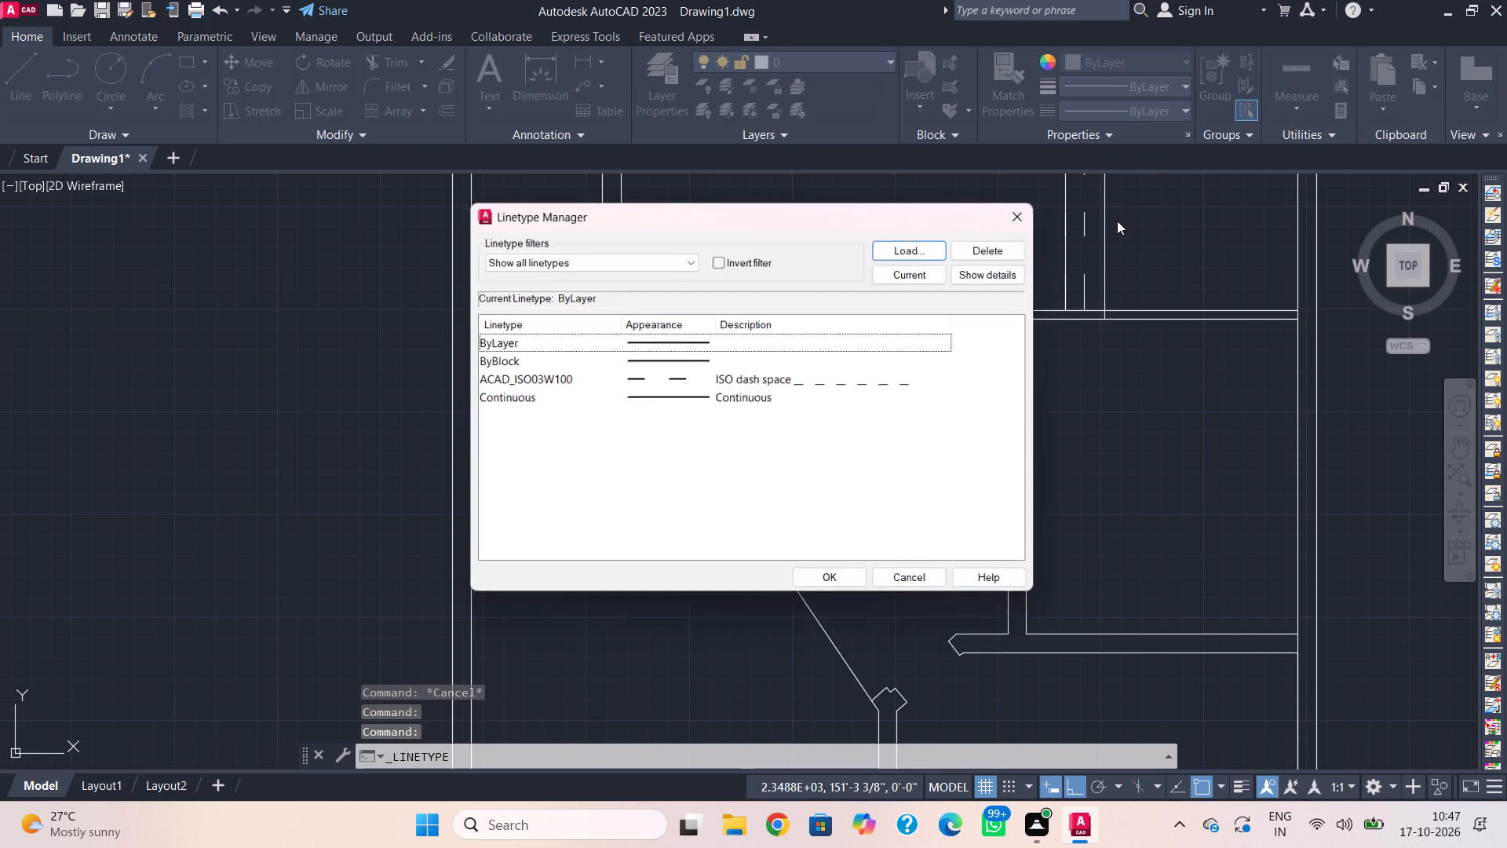
click(951, 236)
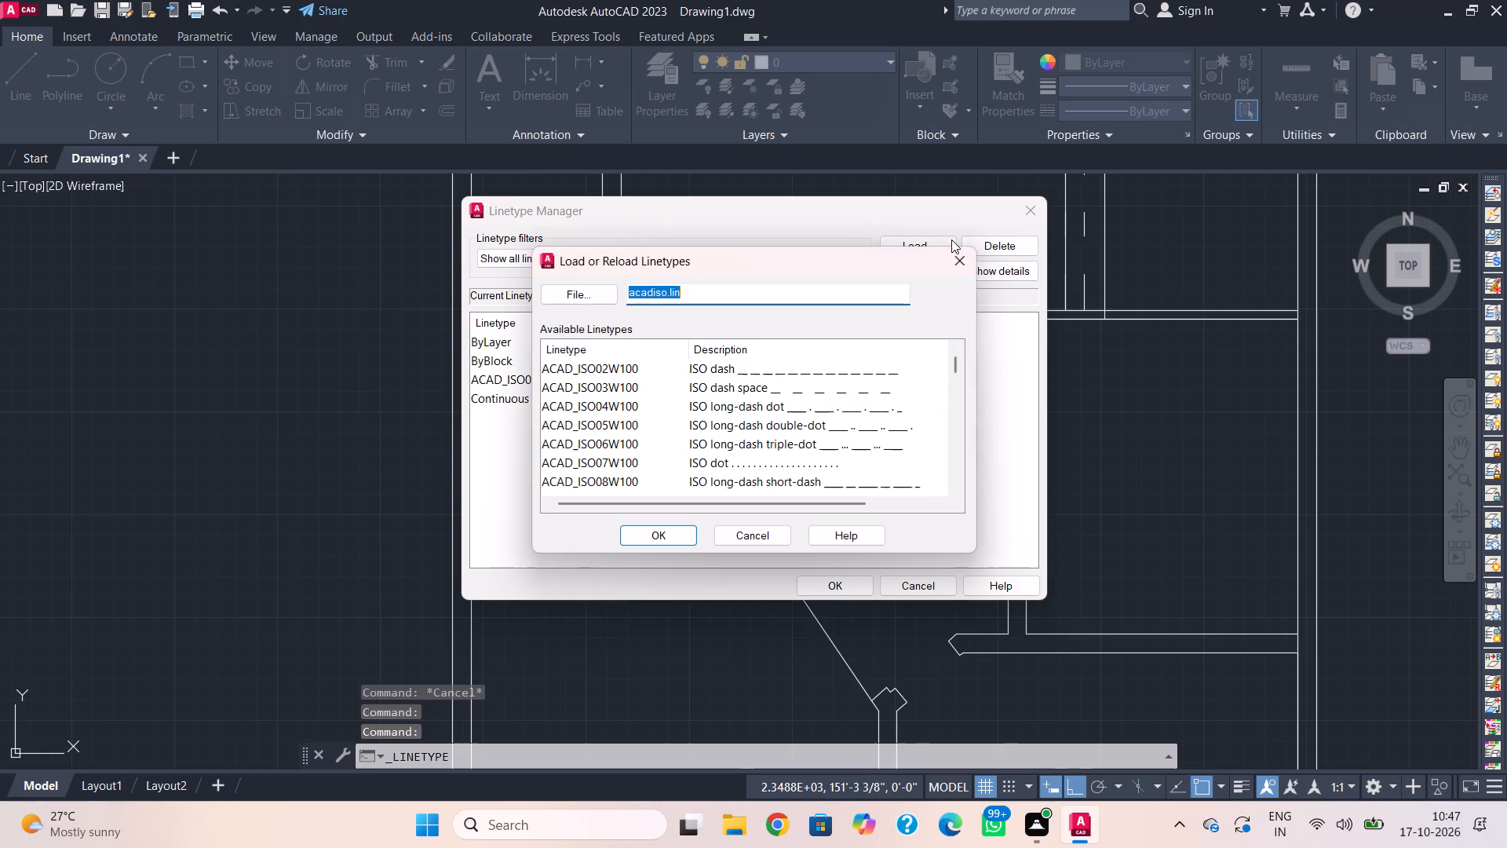
click(878, 376)
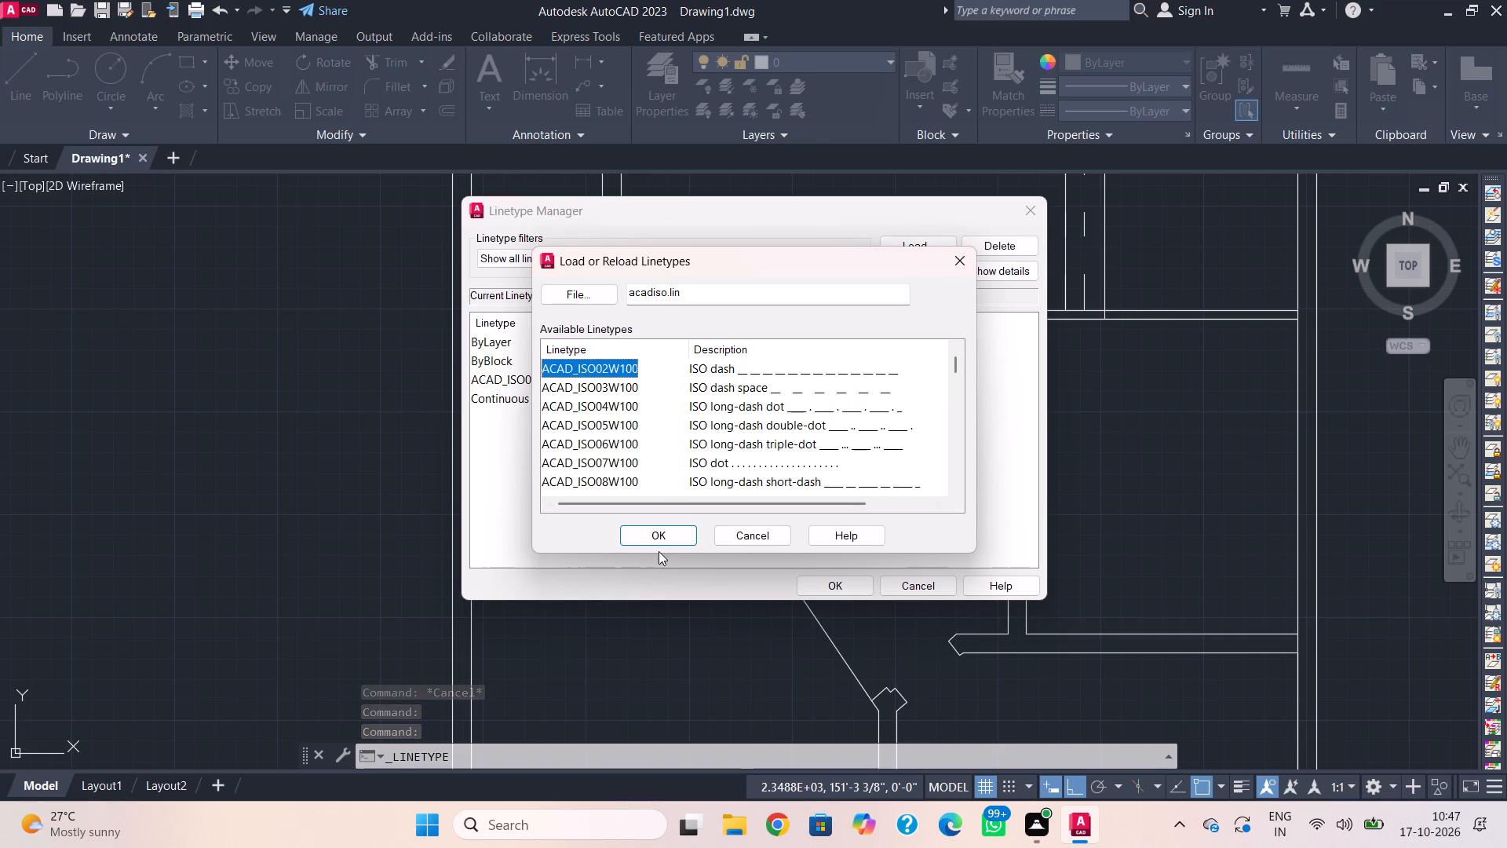
click(662, 538)
click(848, 587)
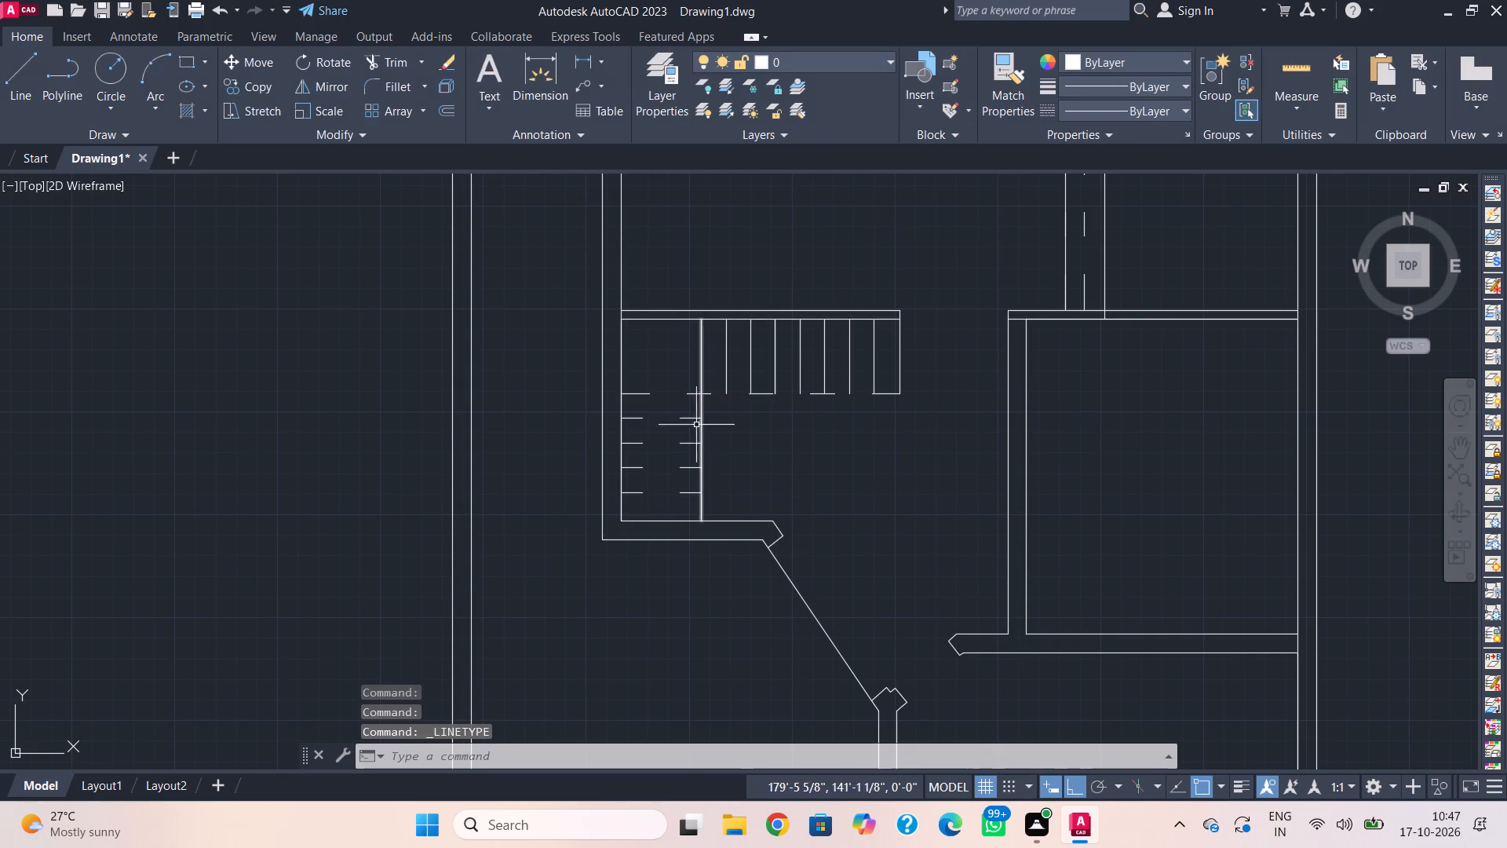
Set the linetype of the four lower-flight treads and the horizontal line above them to ACAD_ISO02W100.
click(680, 385)
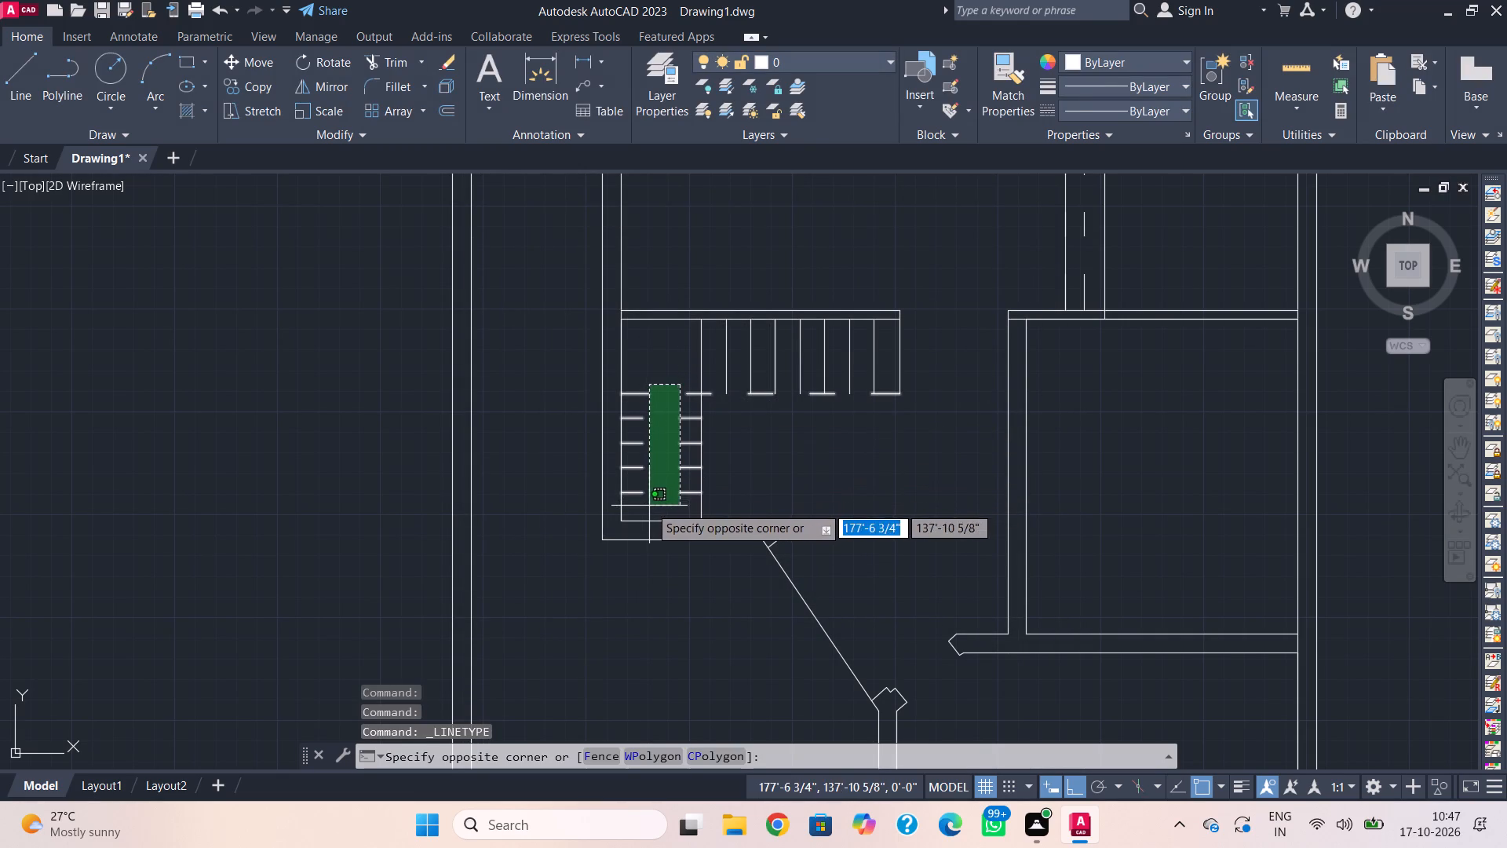
click(649, 506)
click(1167, 111)
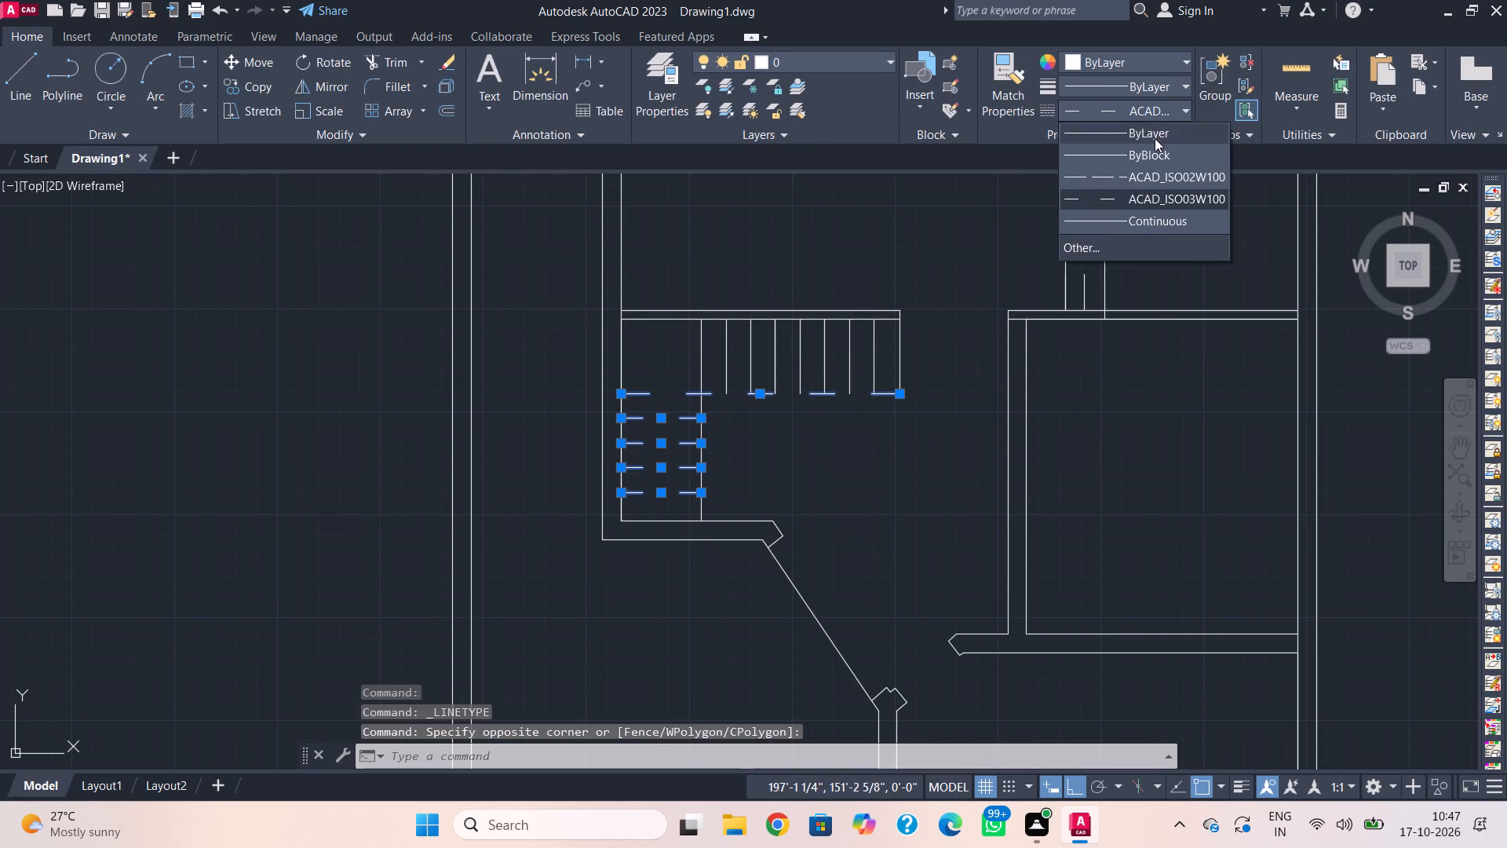
click(1141, 182)
key(Escape)
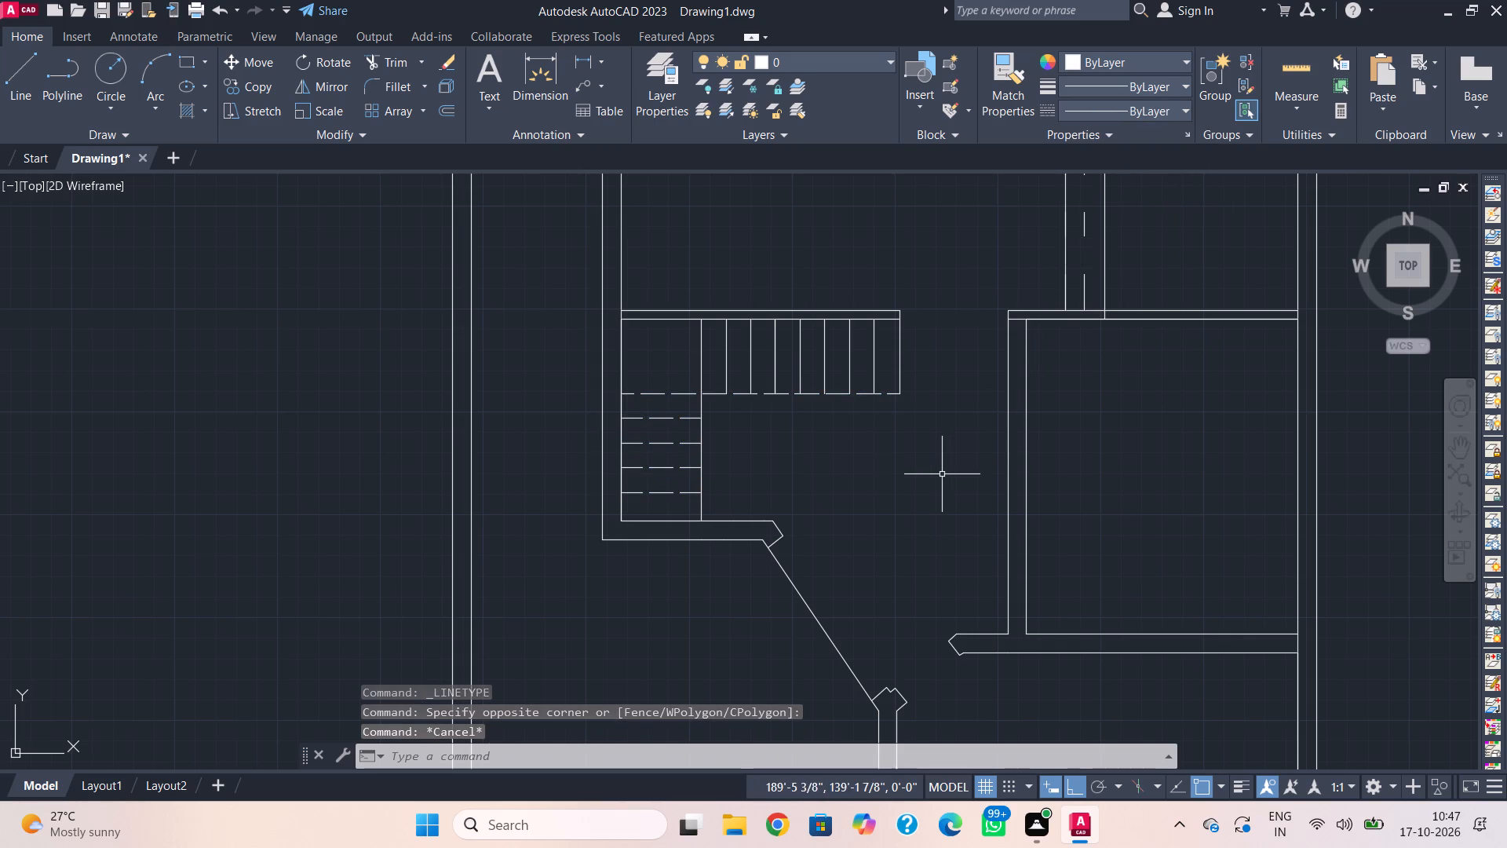
Set the linetype of the horizontal line below the upper stair flight to ByLayer.
click(813, 393)
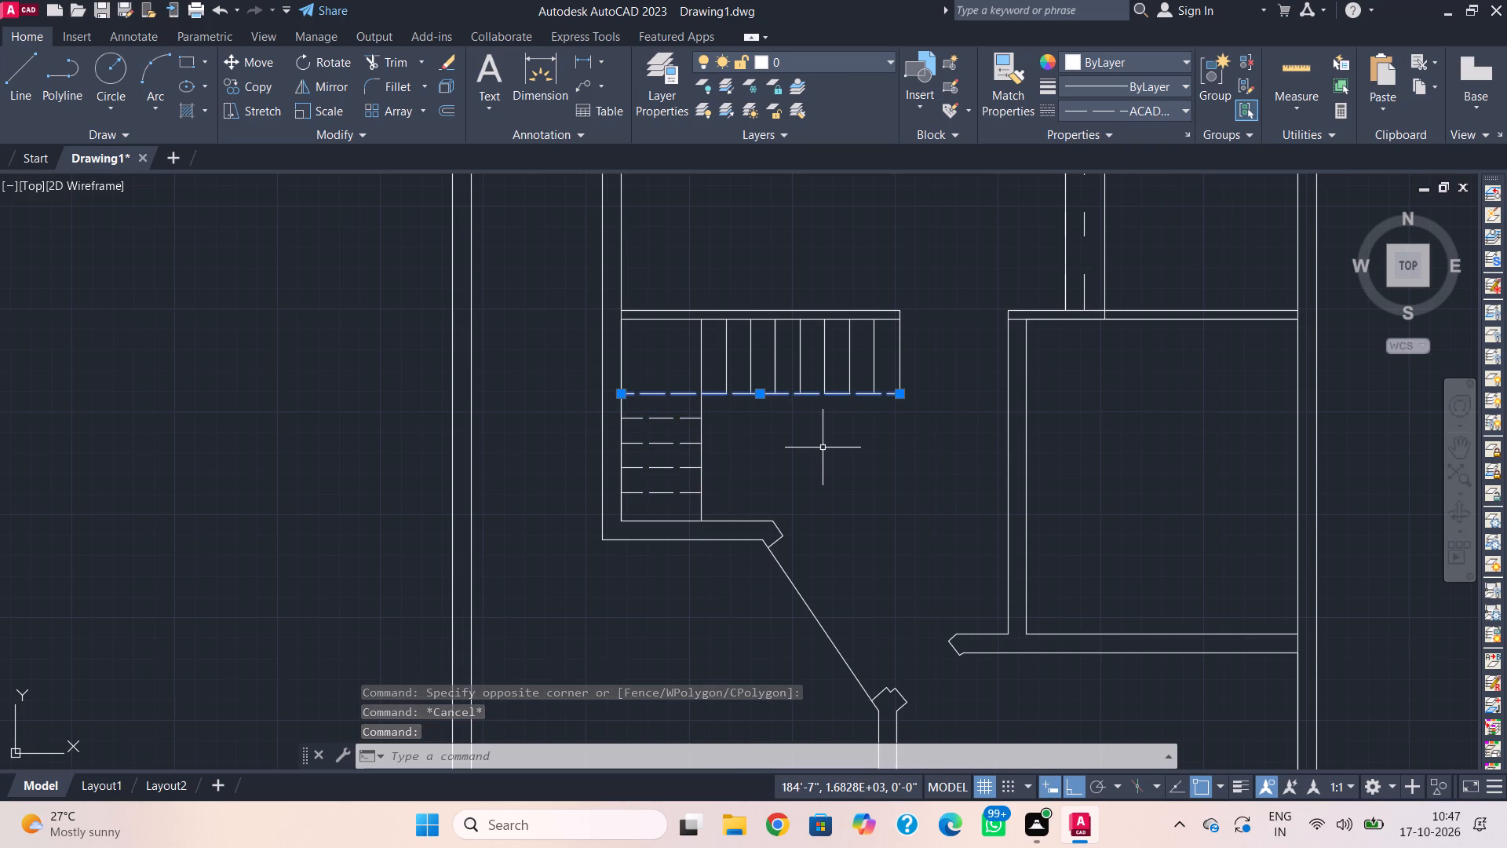
click(1097, 103)
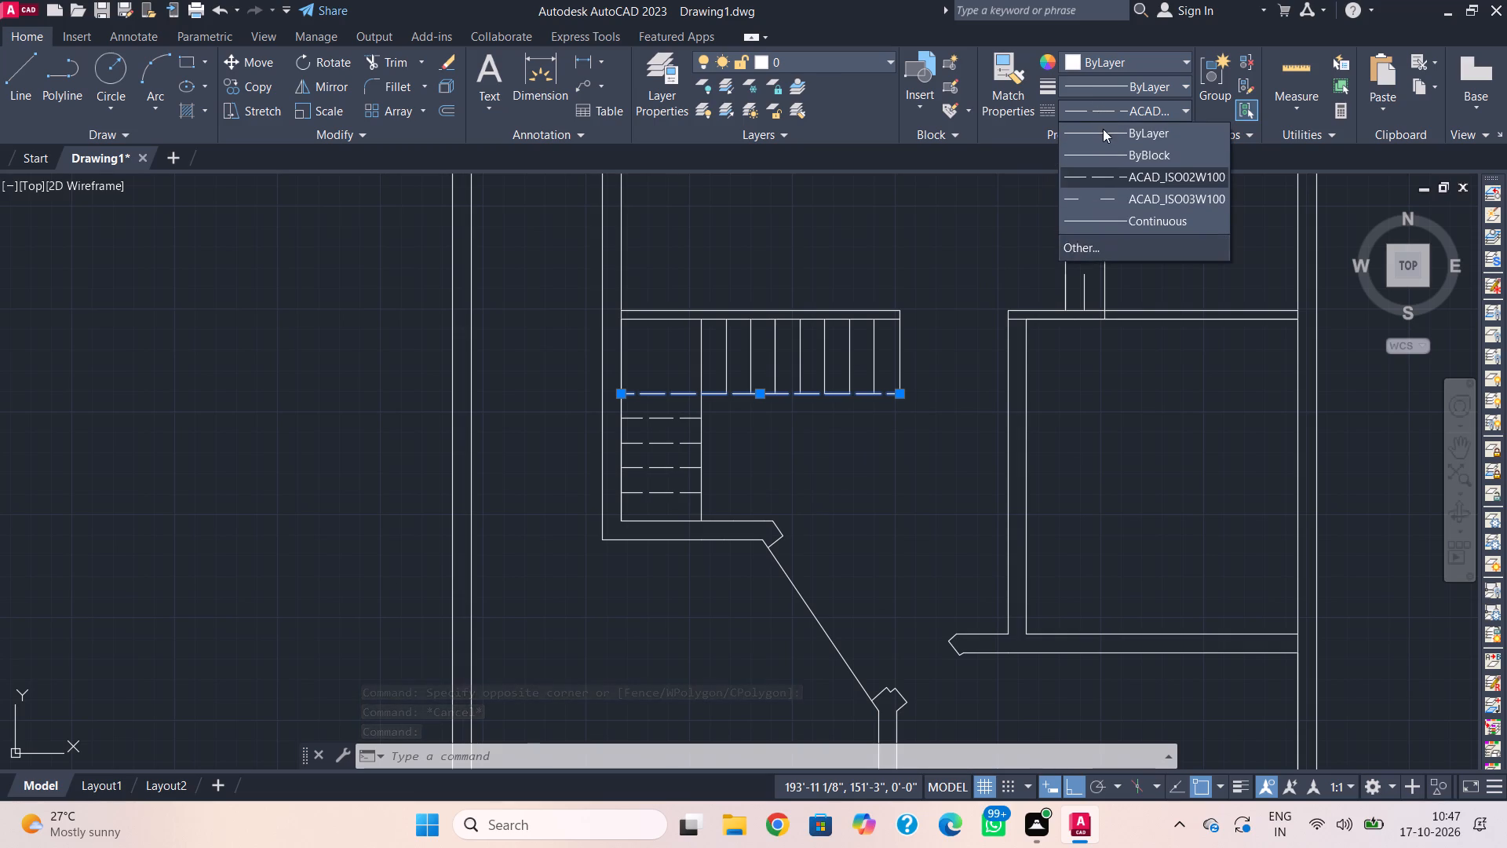
click(1103, 129)
key(Escape)
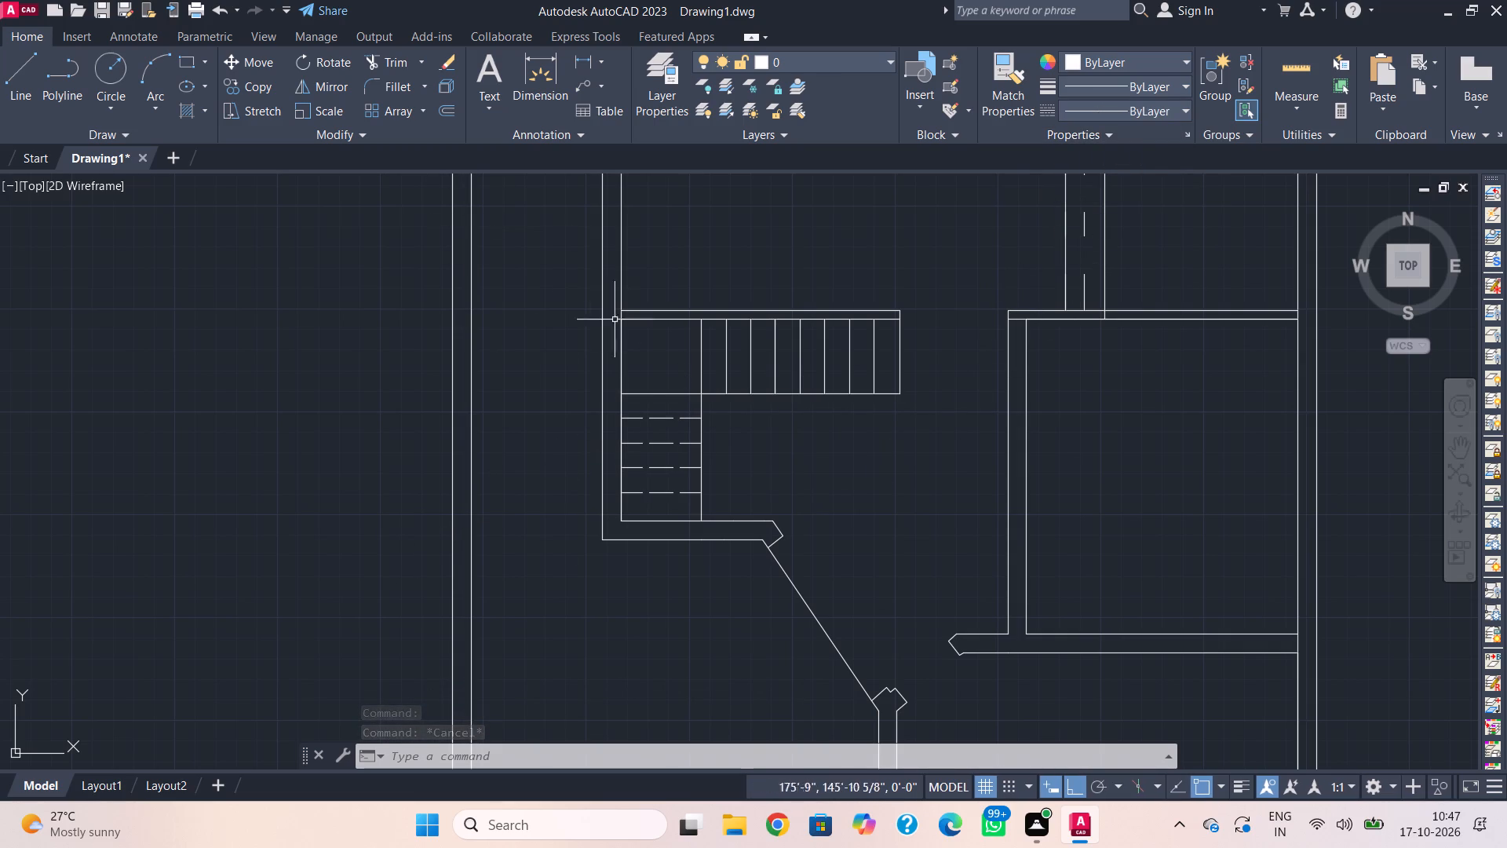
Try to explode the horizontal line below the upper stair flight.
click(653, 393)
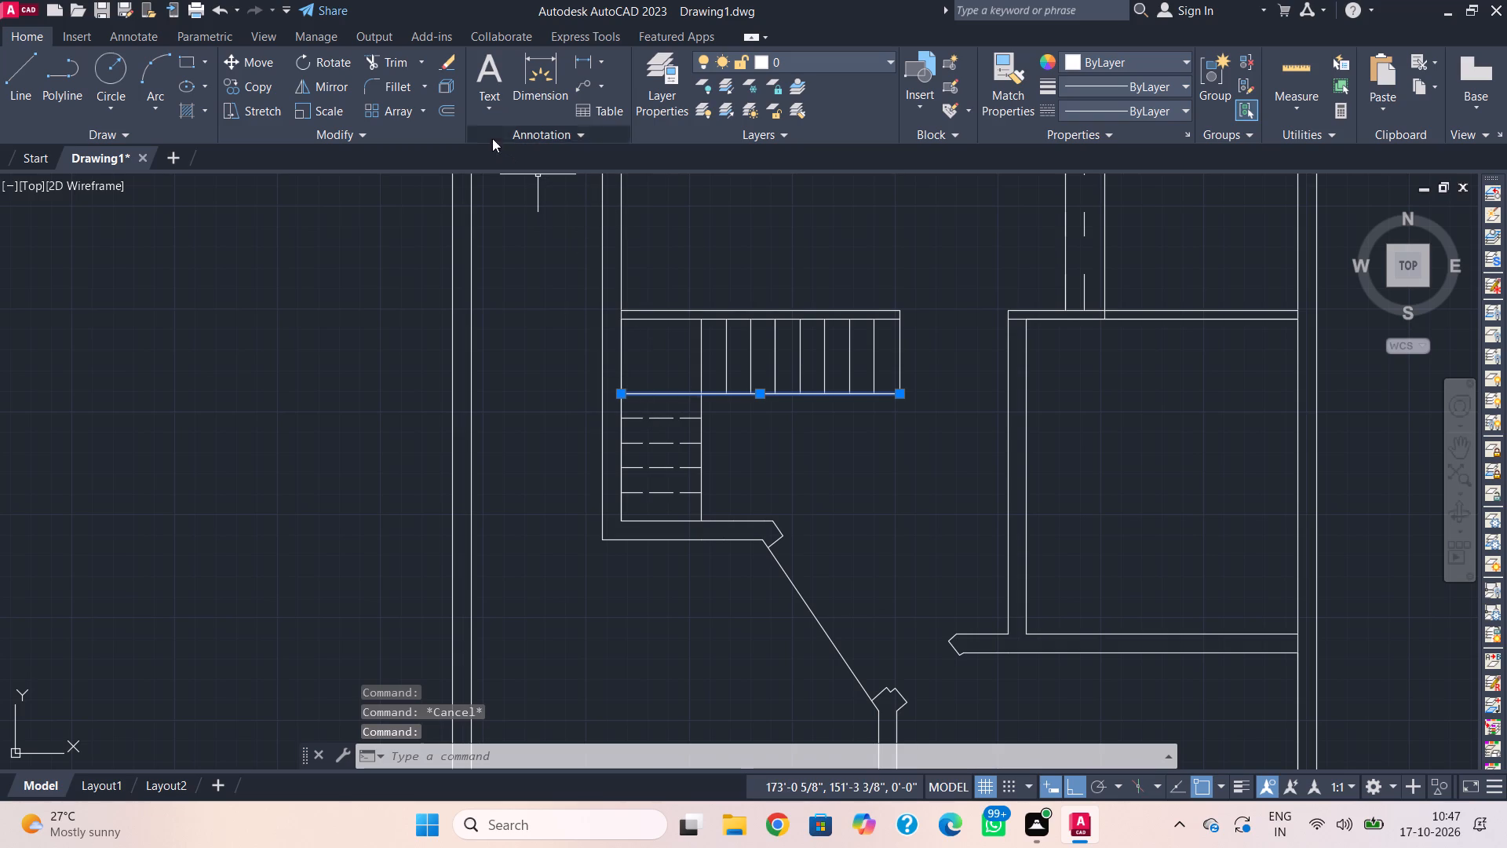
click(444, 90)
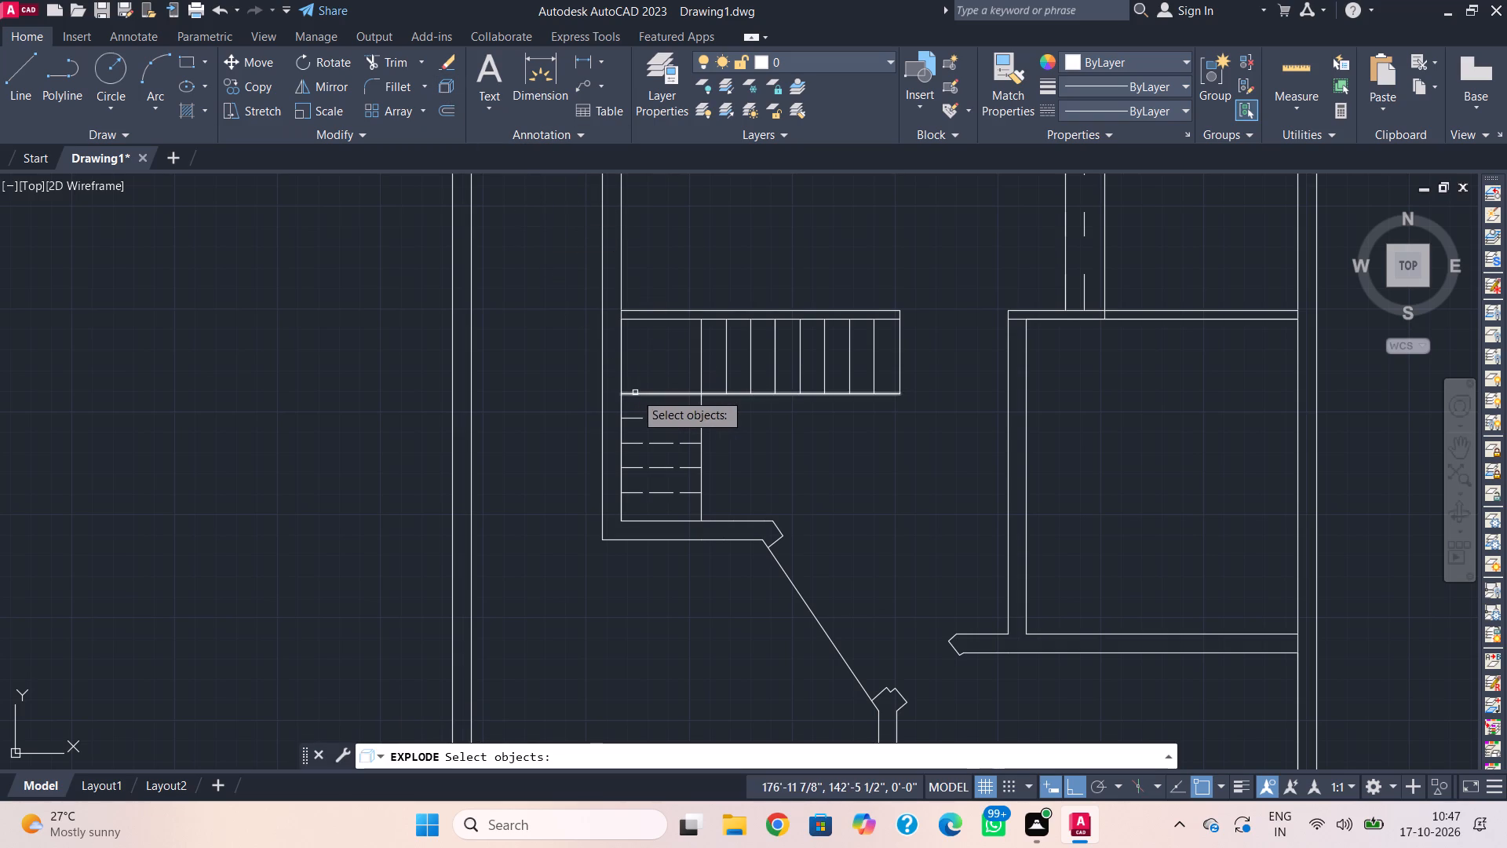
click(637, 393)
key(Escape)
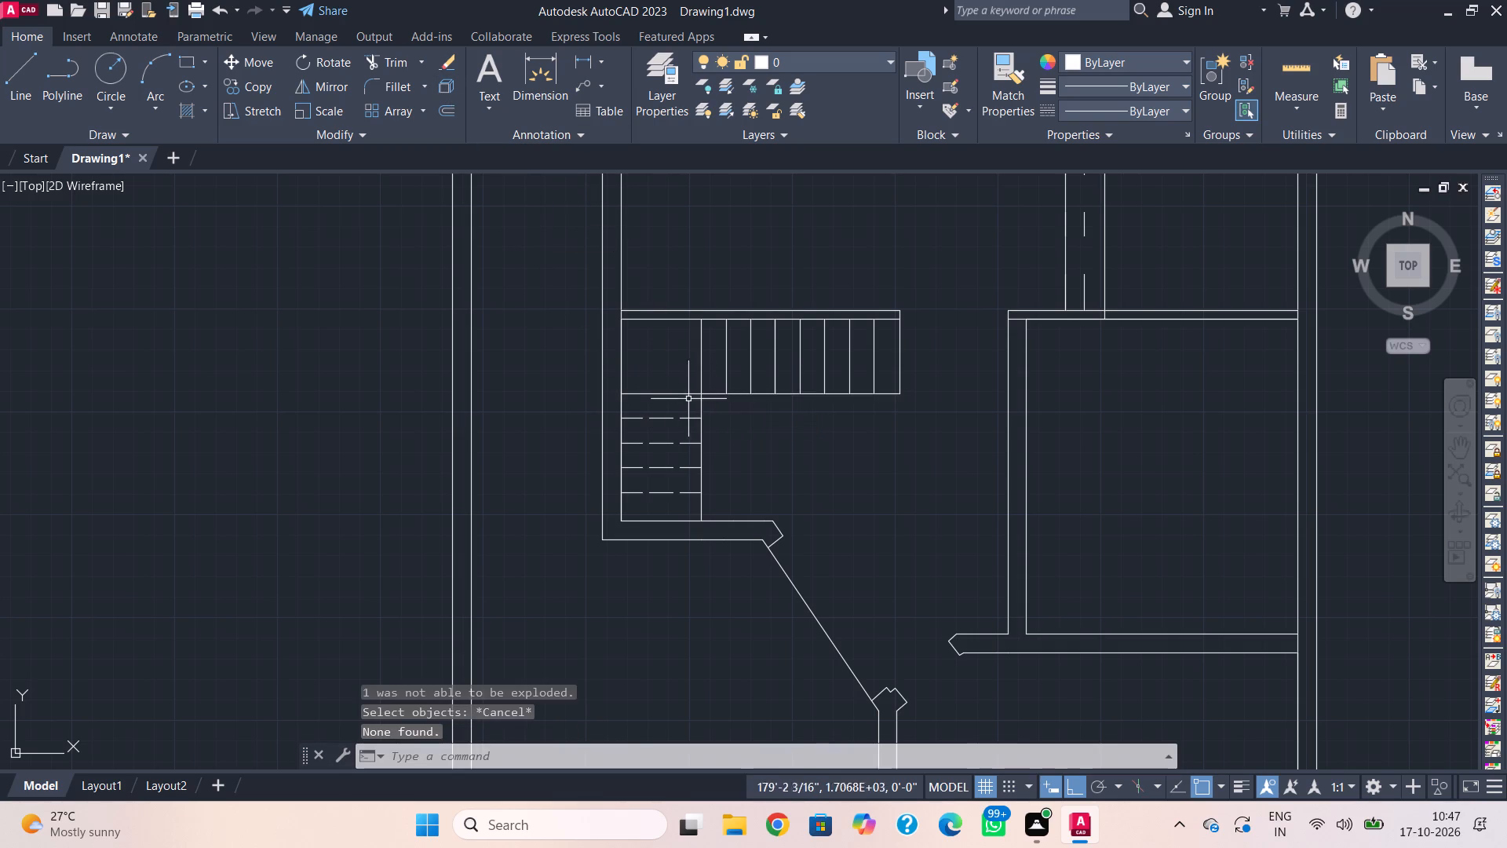
Trim the horizontal stair line's portion between the inner stair corner and the wall, along the landing edge.
text(tr)
key(space)
click(659, 397)
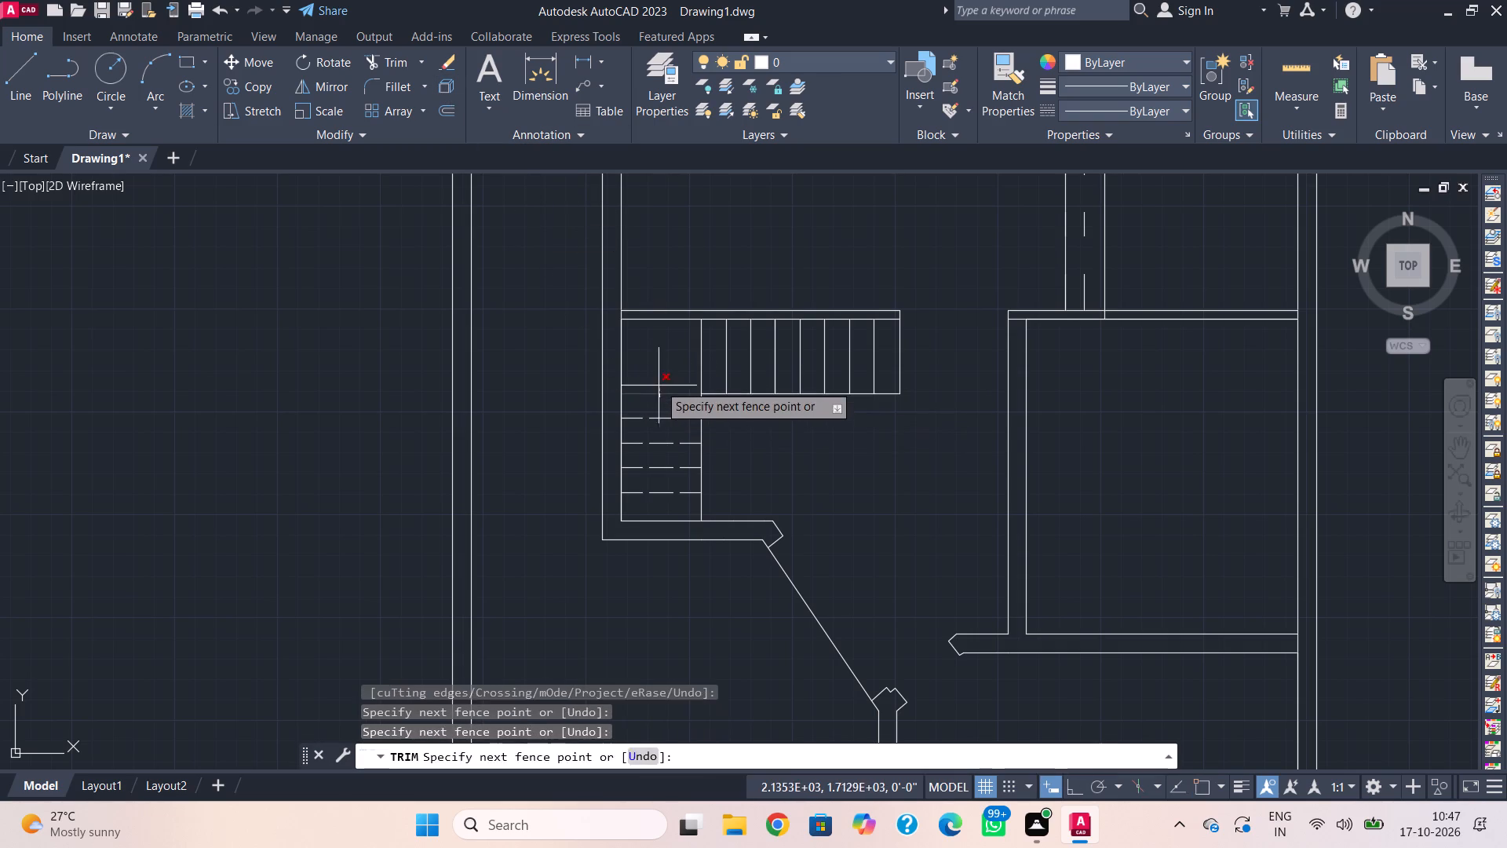
click(659, 382)
key(Escape)
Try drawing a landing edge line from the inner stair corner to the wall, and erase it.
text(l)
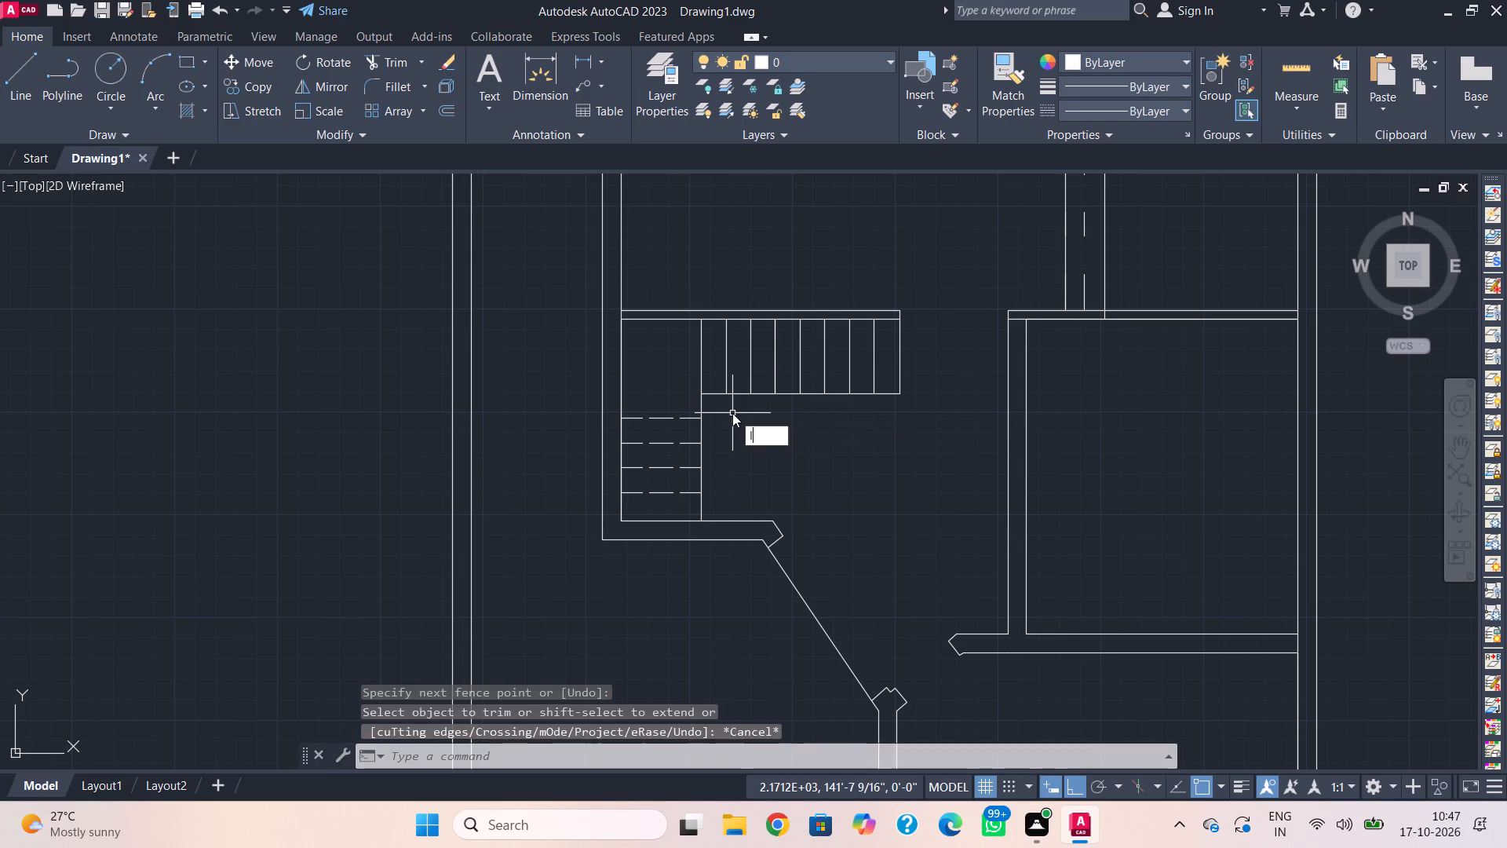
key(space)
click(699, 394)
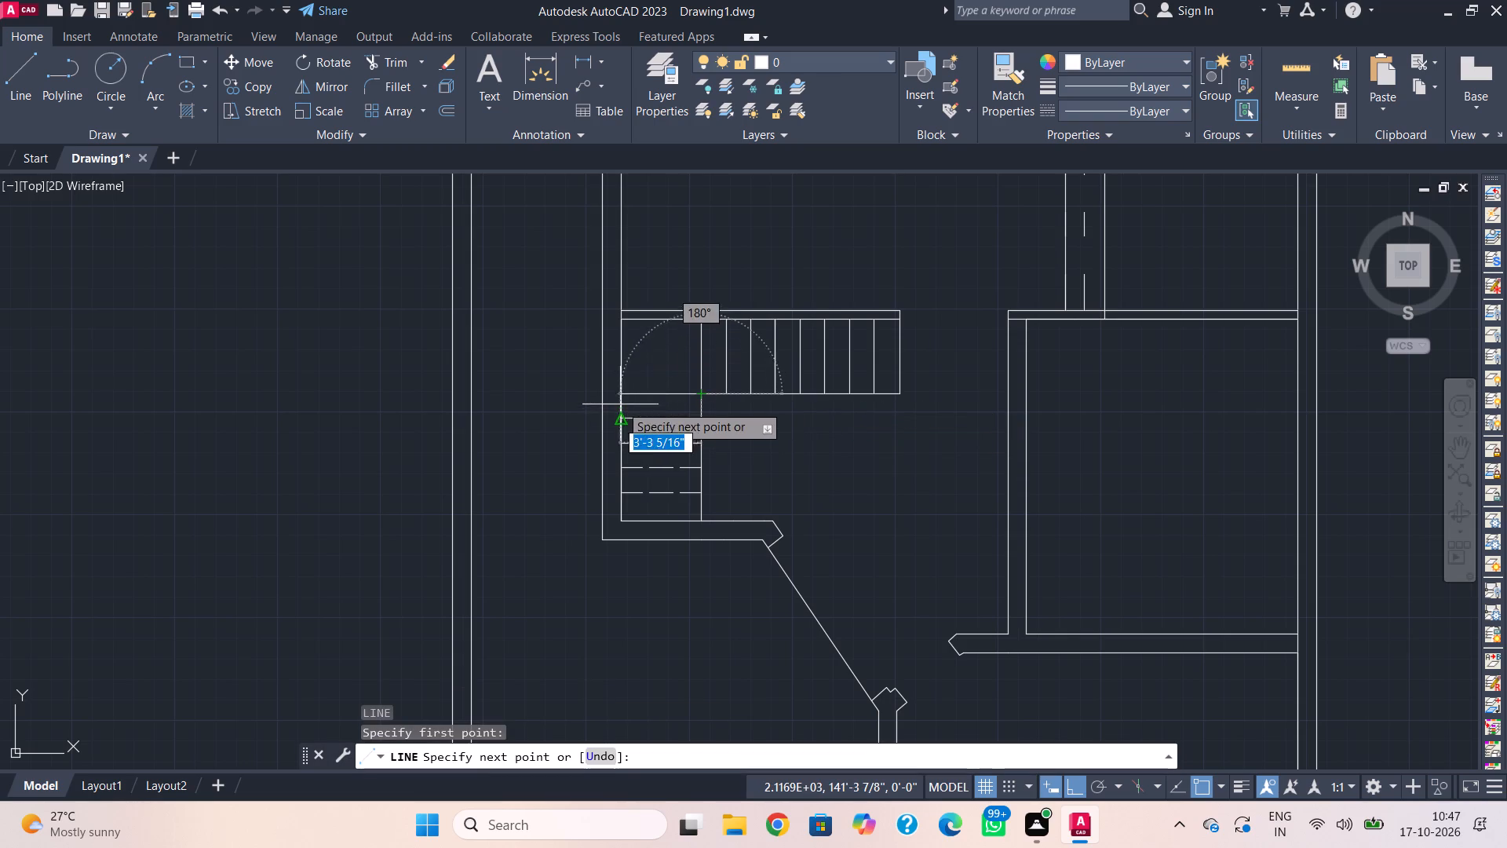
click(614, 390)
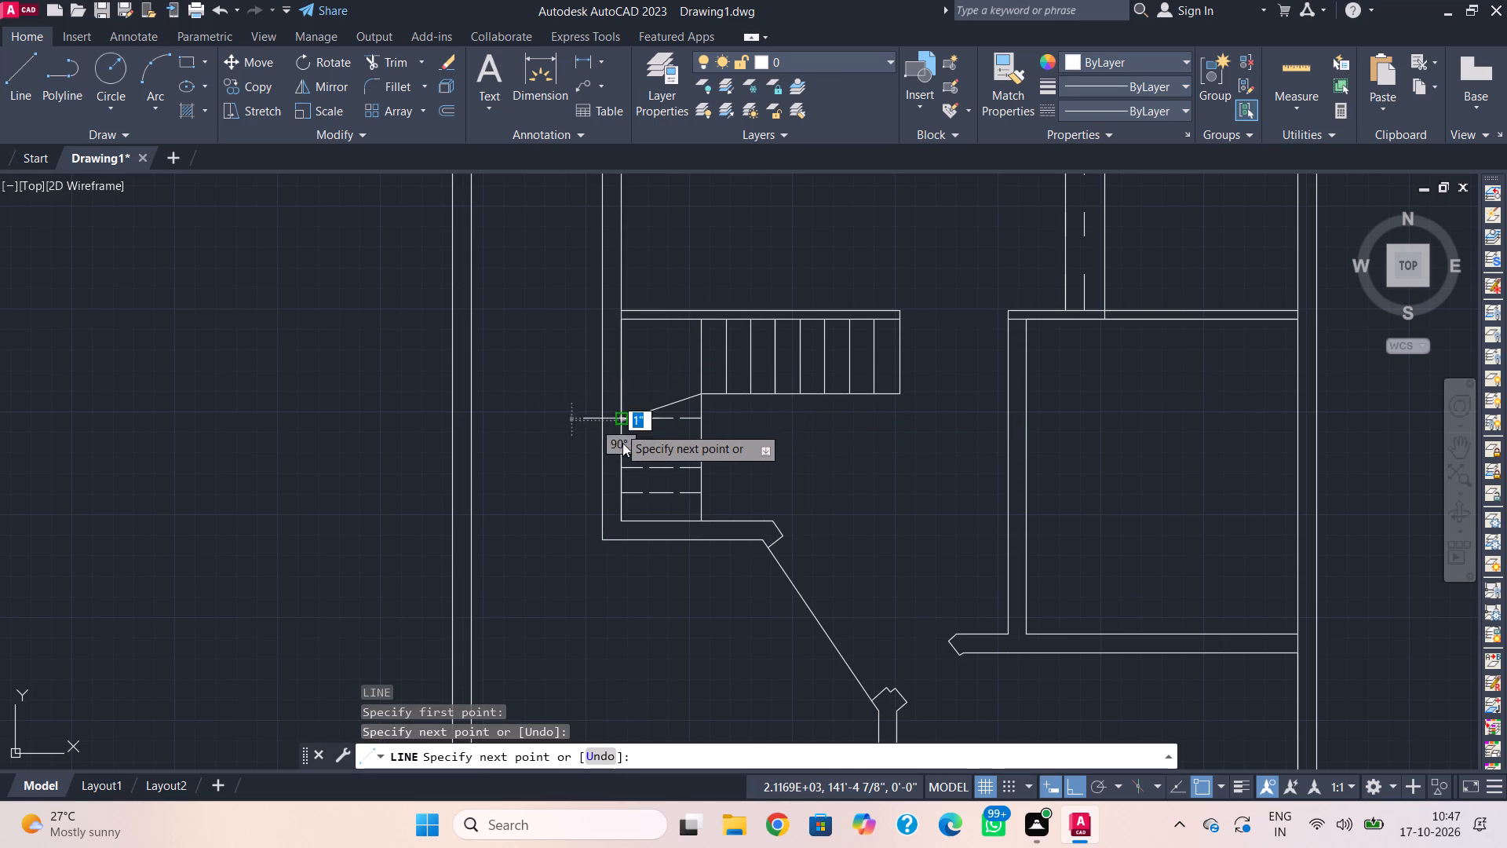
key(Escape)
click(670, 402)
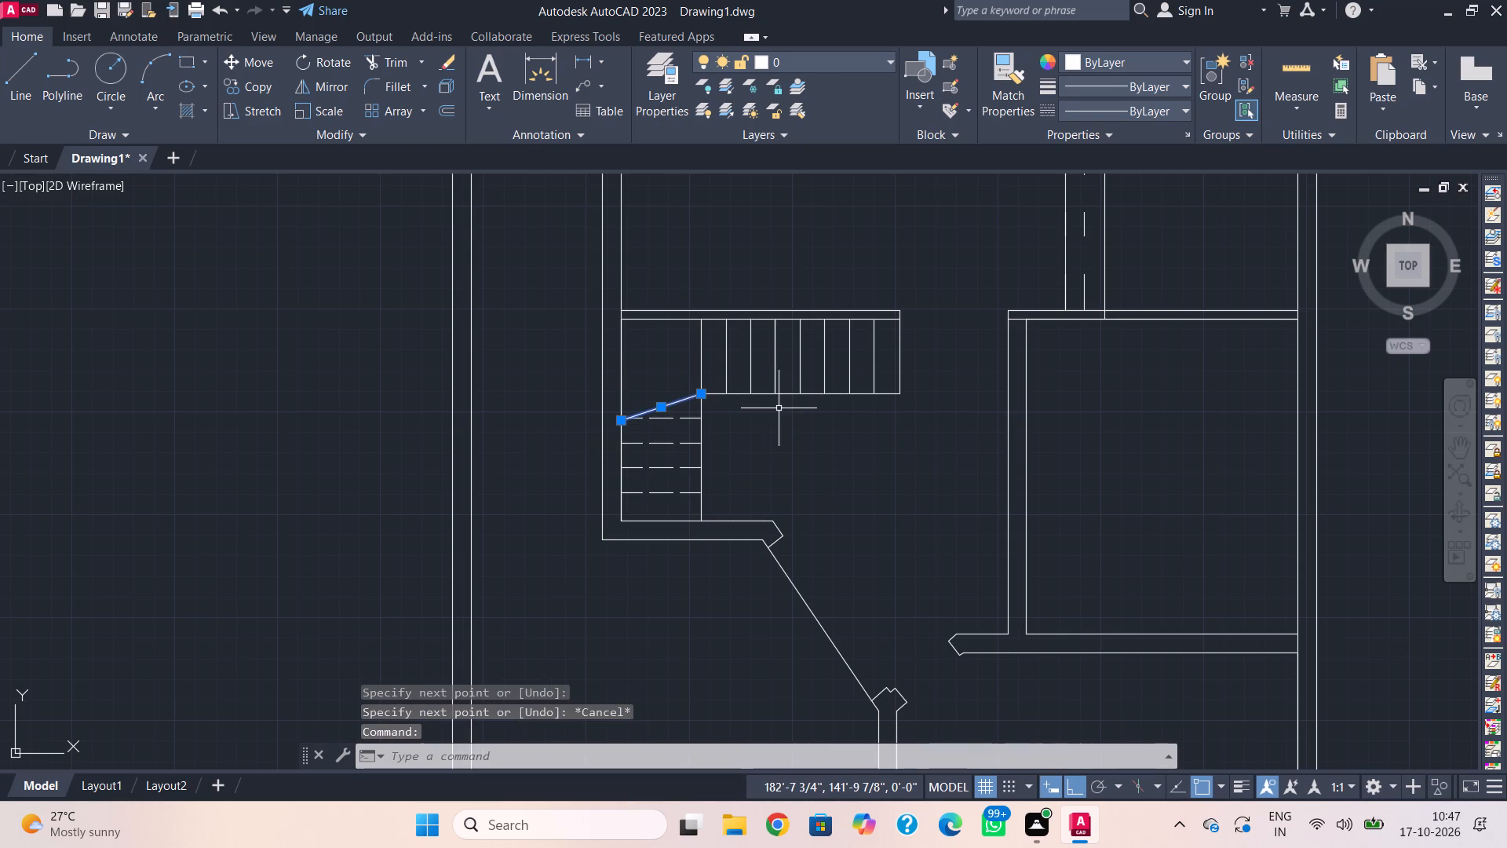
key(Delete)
Draw a horizontal landing edge line from the inner stair corner across and past the wall beside the landing.
text(l)
key(space)
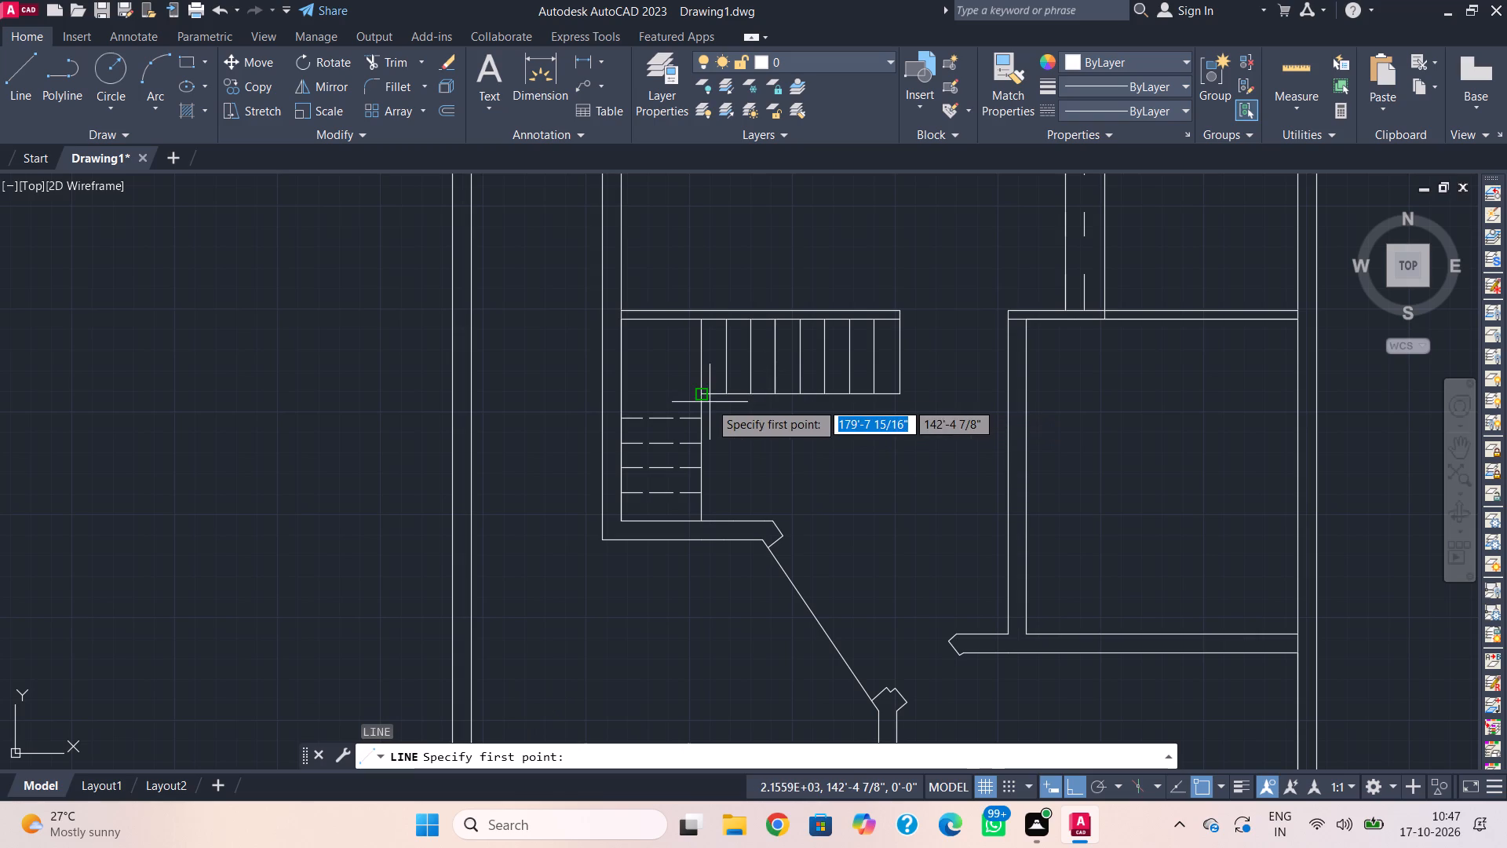
click(703, 399)
click(572, 391)
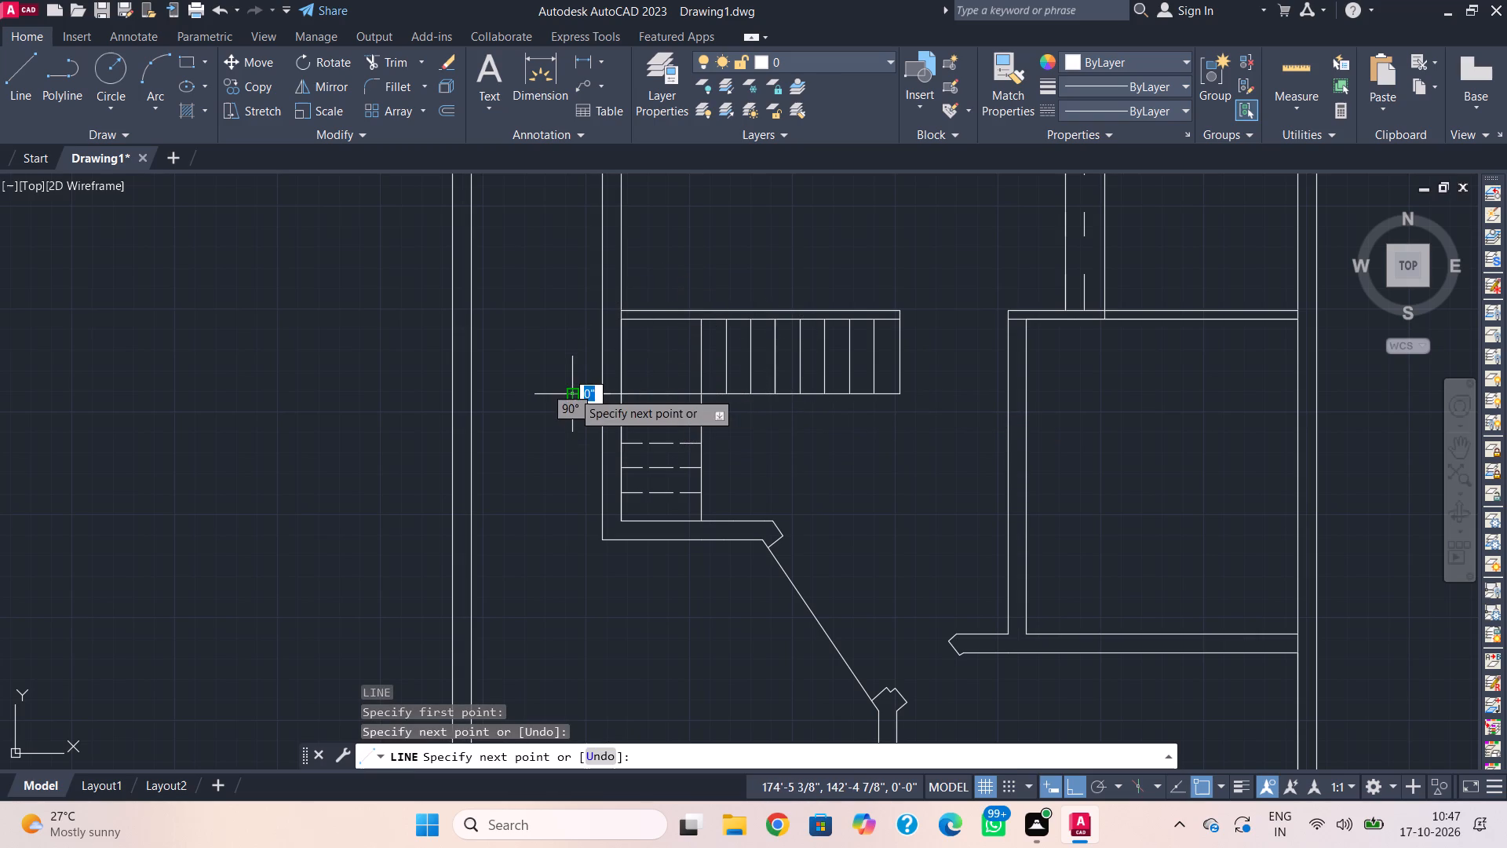
key(Escape)
Trim the landing edge line's overhang beyond and inside the wall so it ends at the inner wall face.
text(tr)
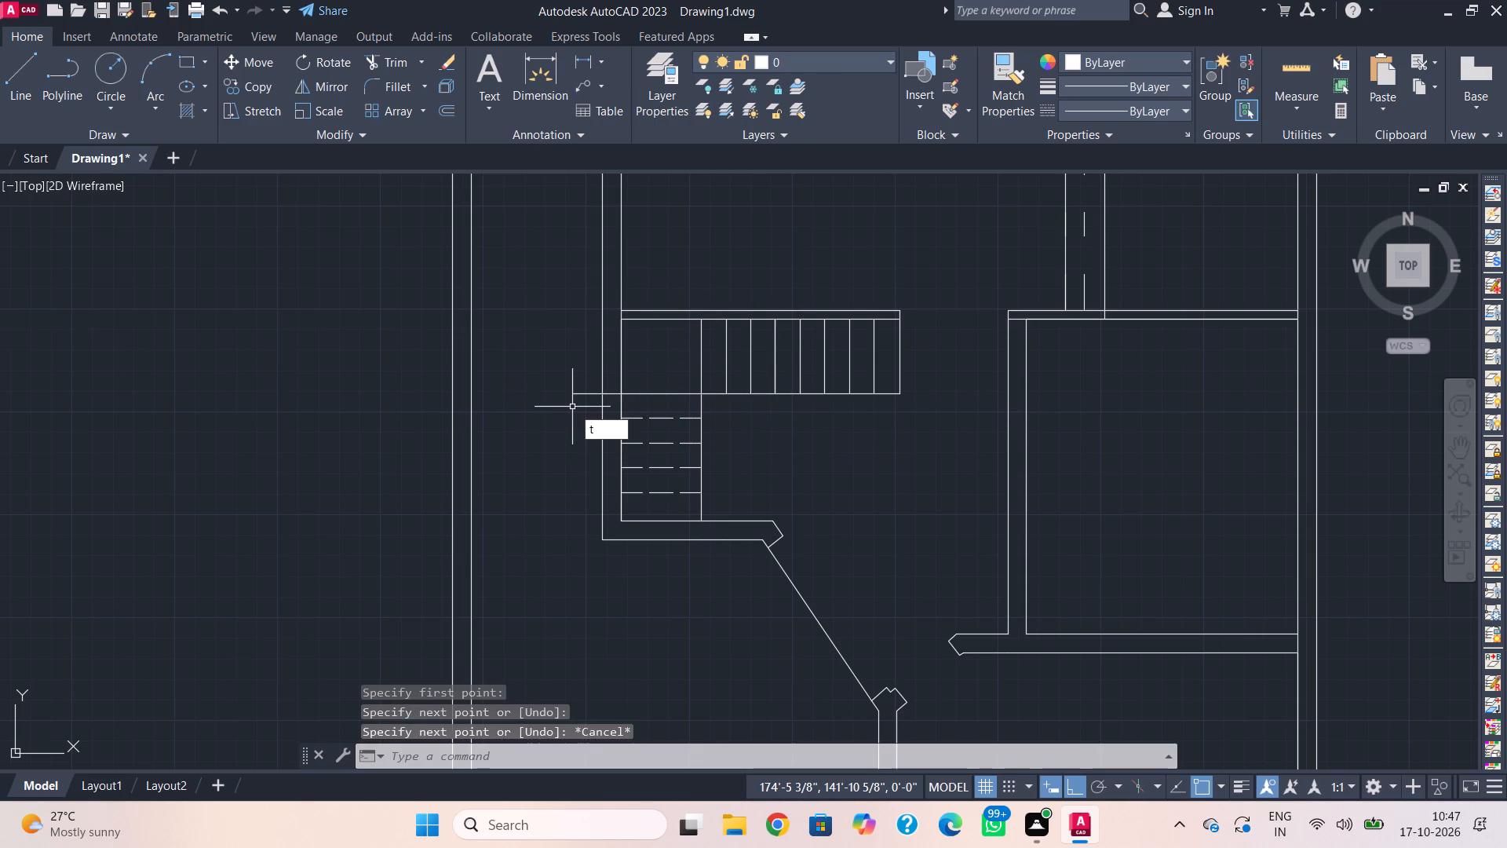
key(space)
click(578, 402)
click(582, 382)
click(611, 397)
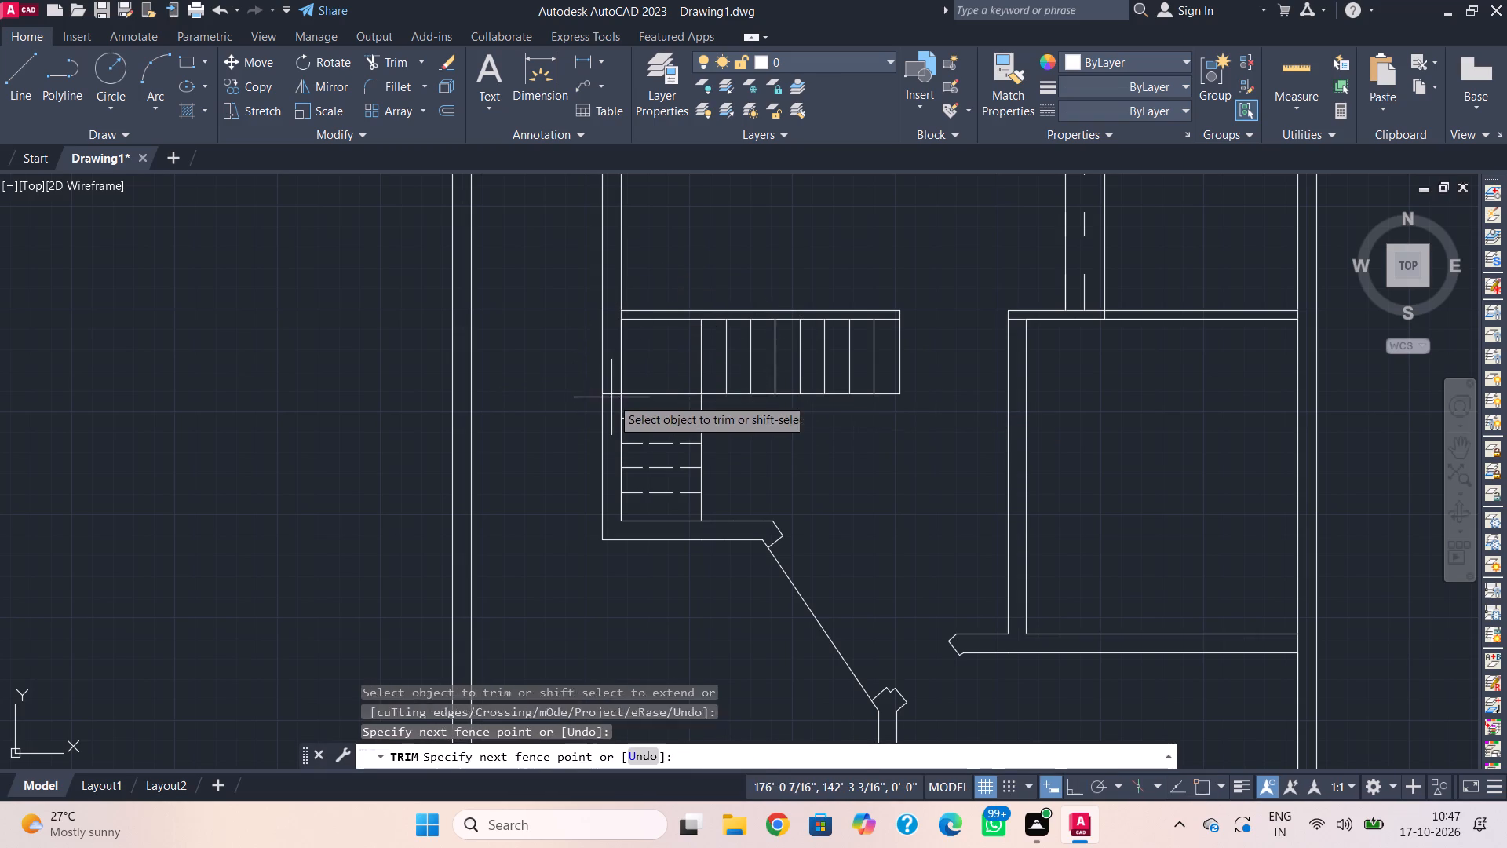
click(611, 387)
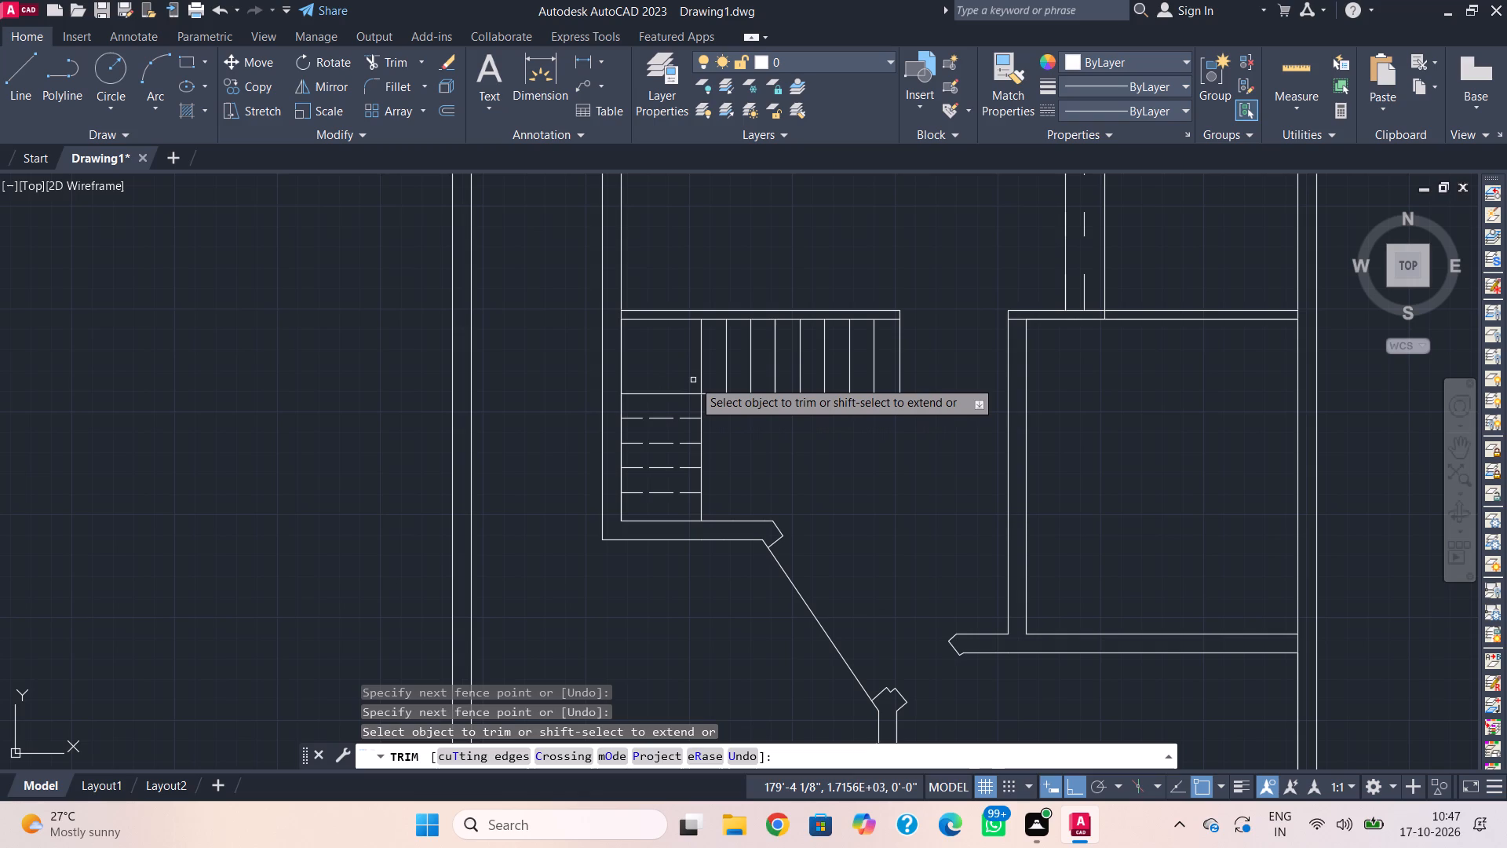
key(Escape)
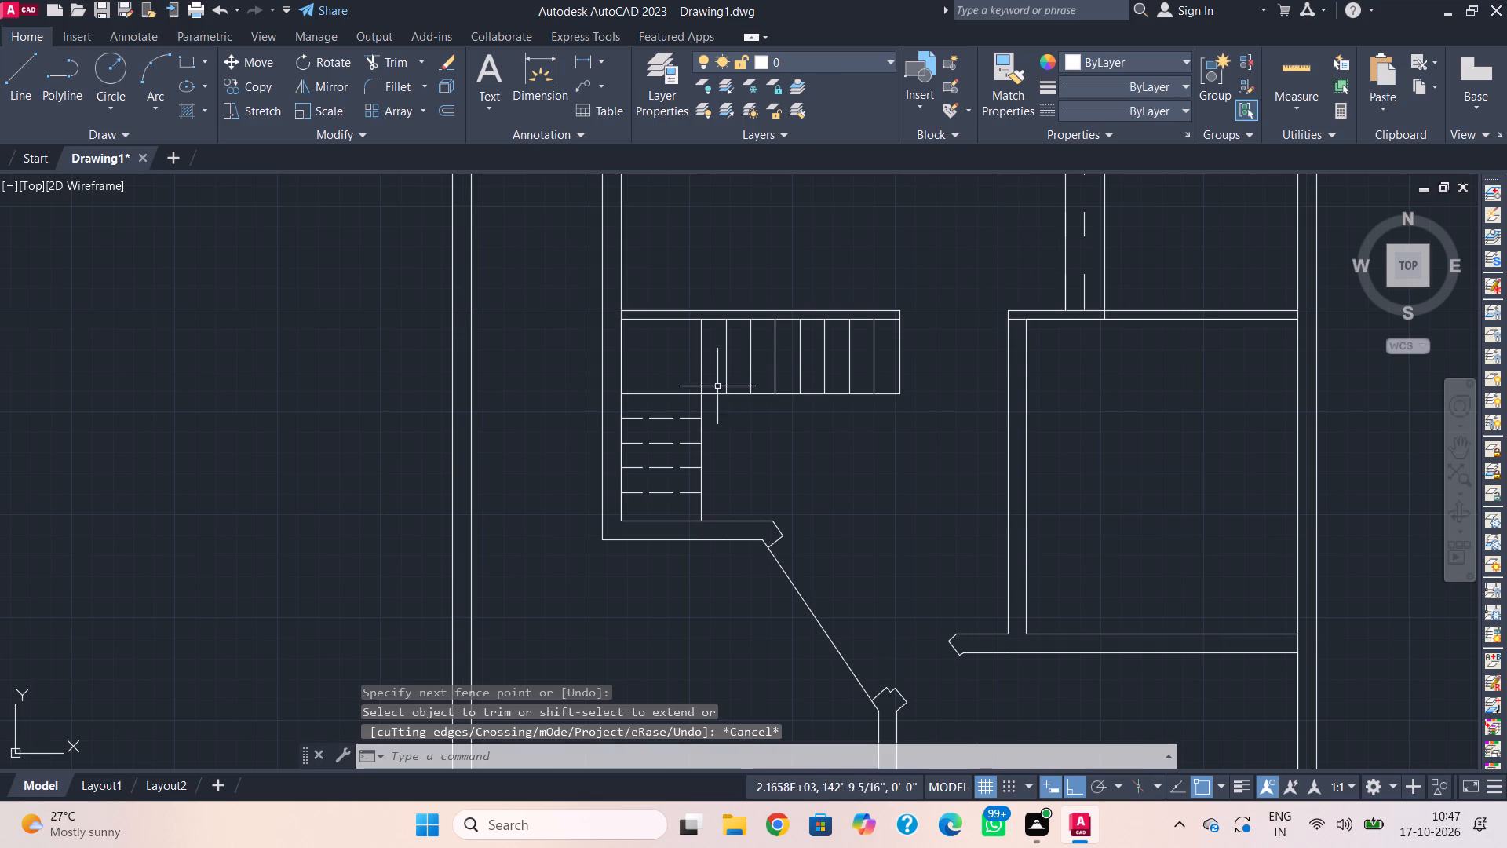
Set the linetype of the landing edge line to ACAD_ISO02W100.
click(678, 394)
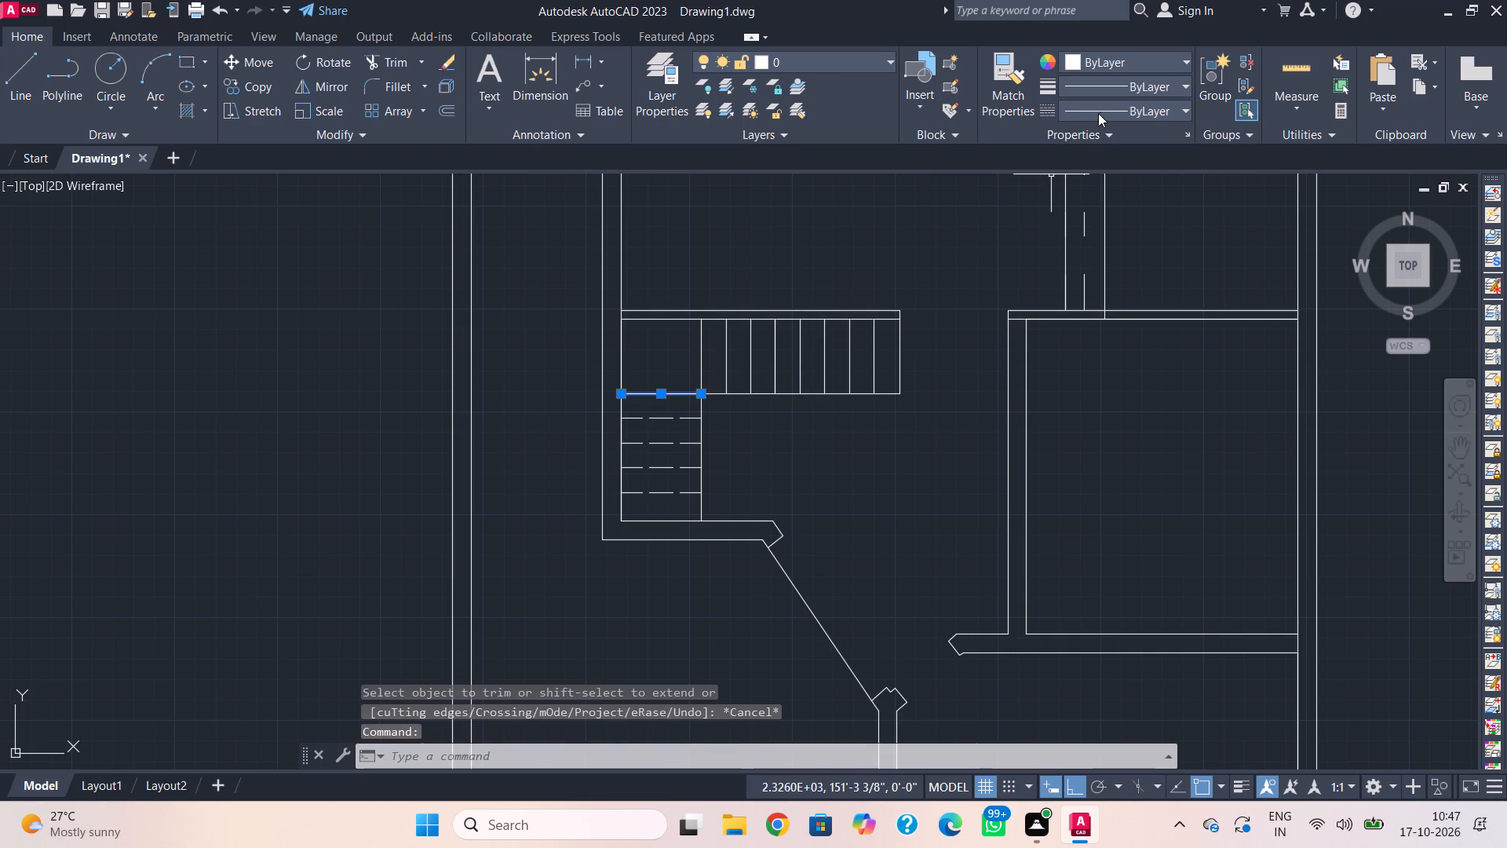
click(1100, 111)
click(1111, 177)
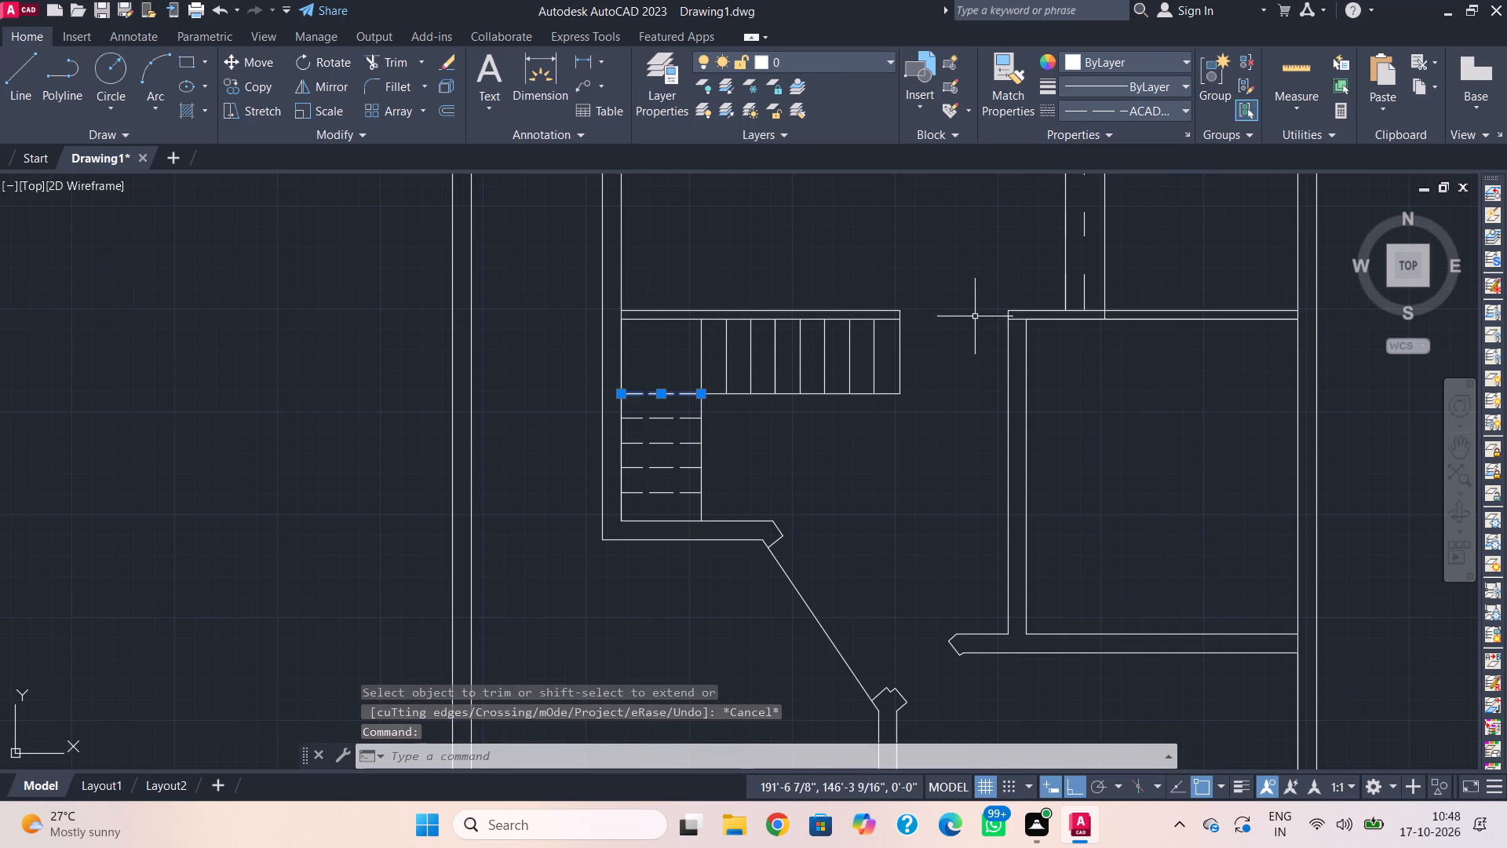
key(Escape)
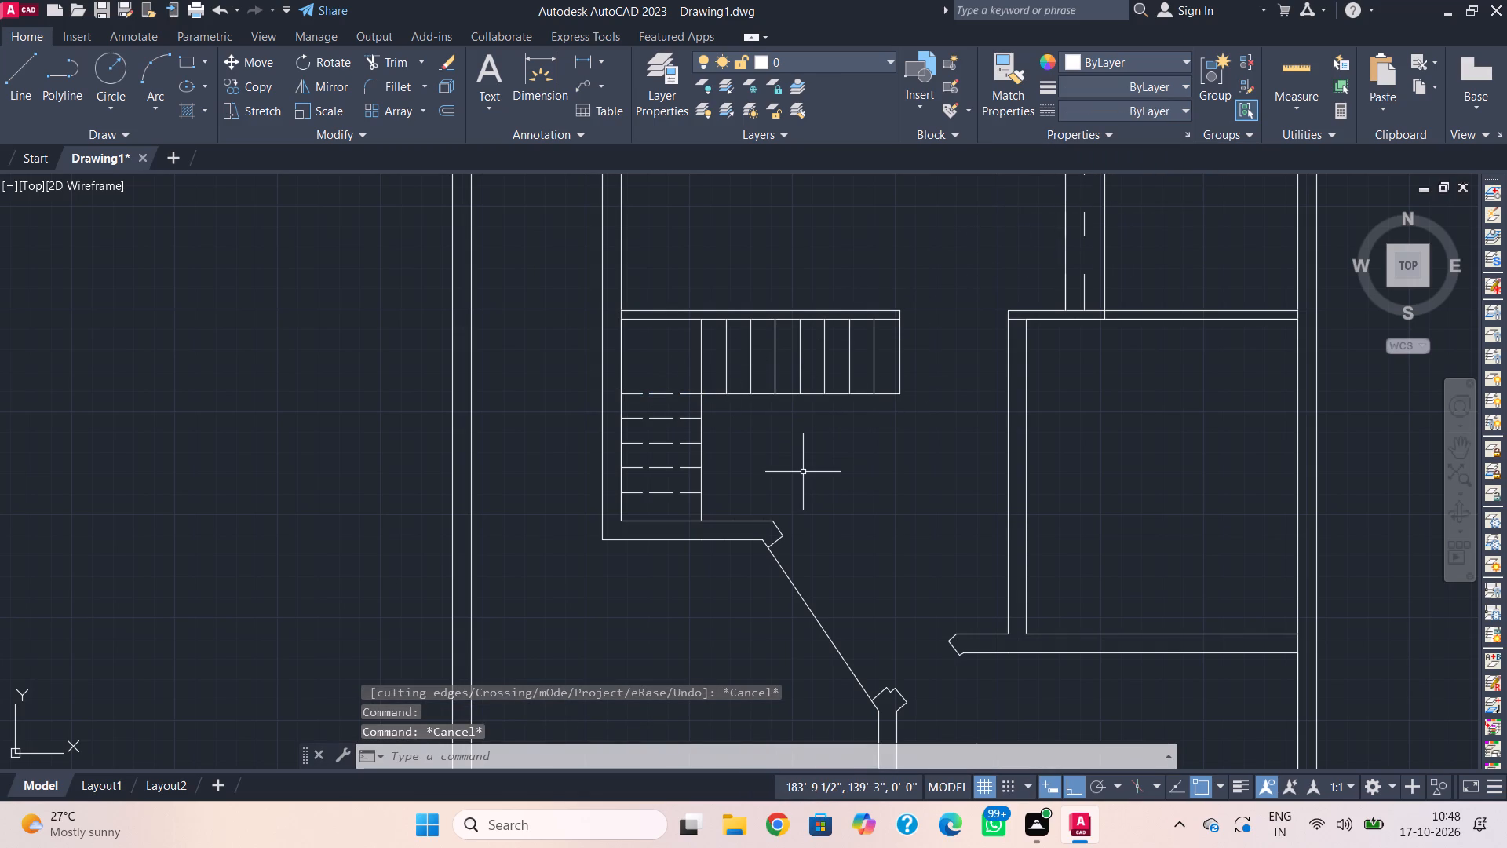
Make ACAD_ISO02W100 the current linetype and draw a diagonal from the inner stair corner to the landing's opposite wall corner.
click(1107, 100)
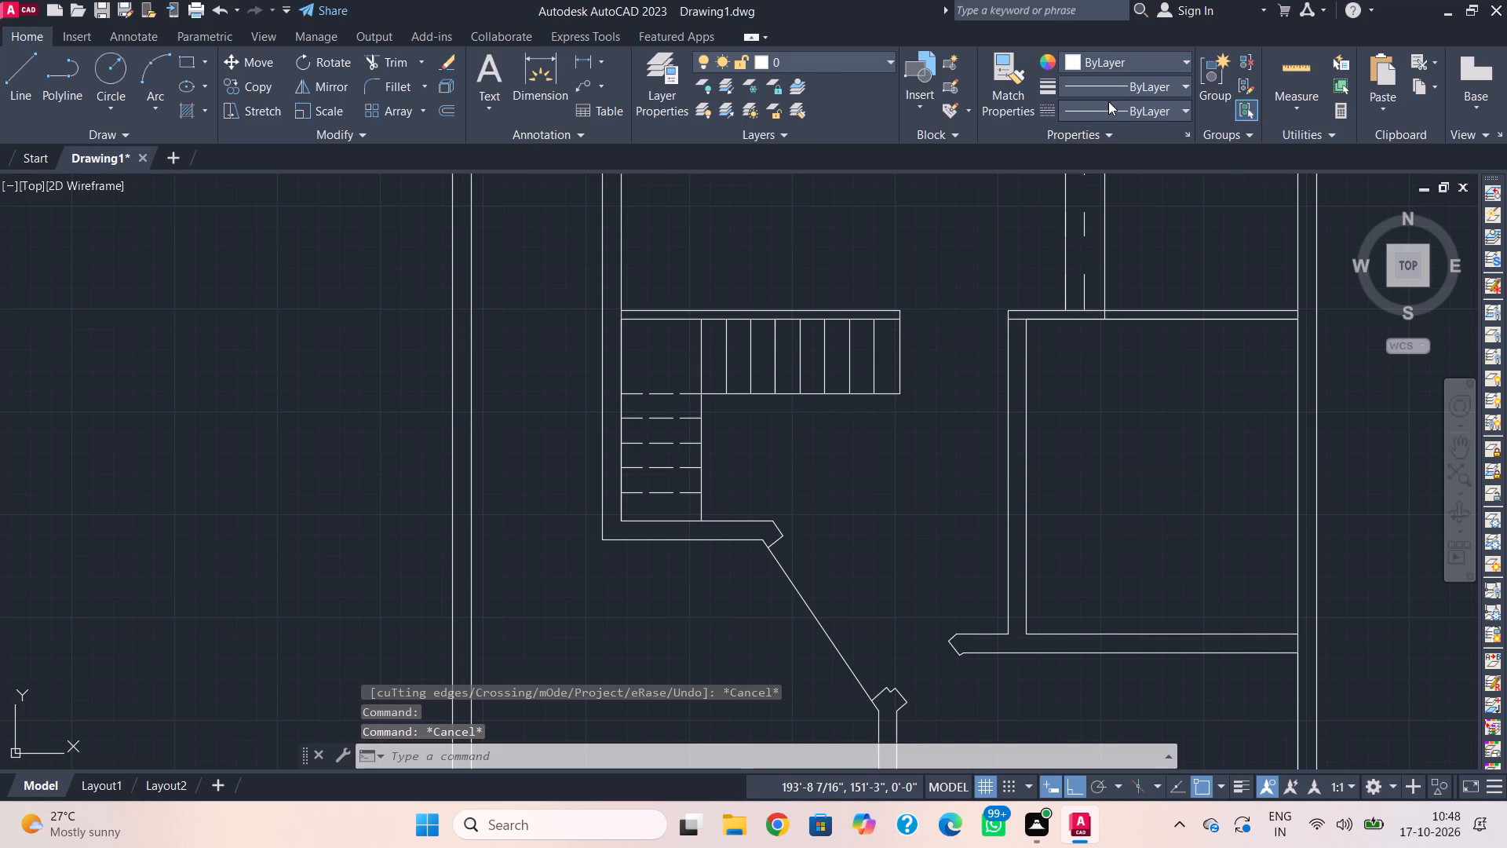
click(1122, 170)
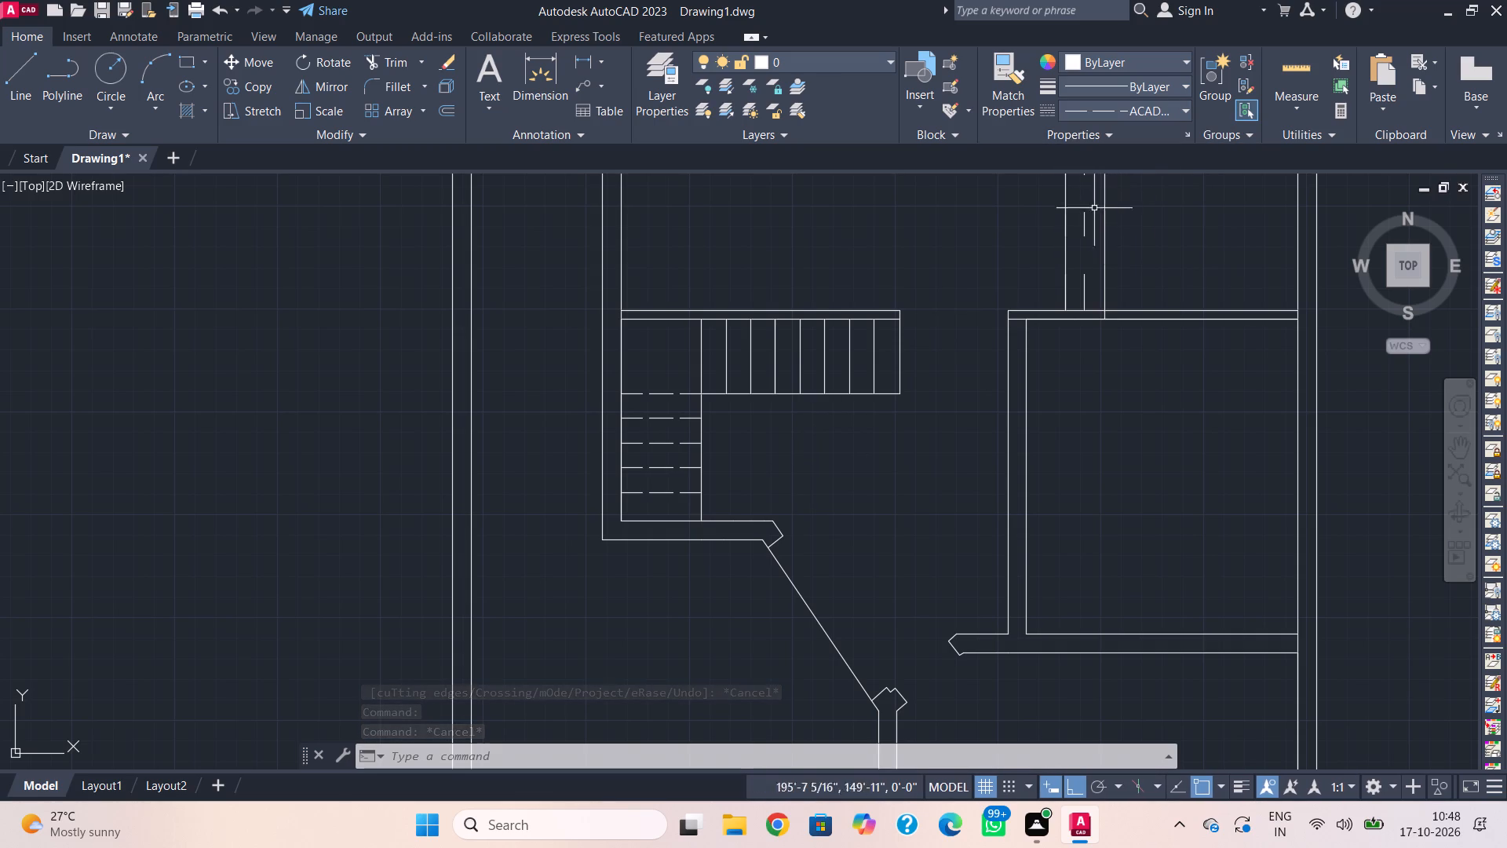
text(l)
key(space)
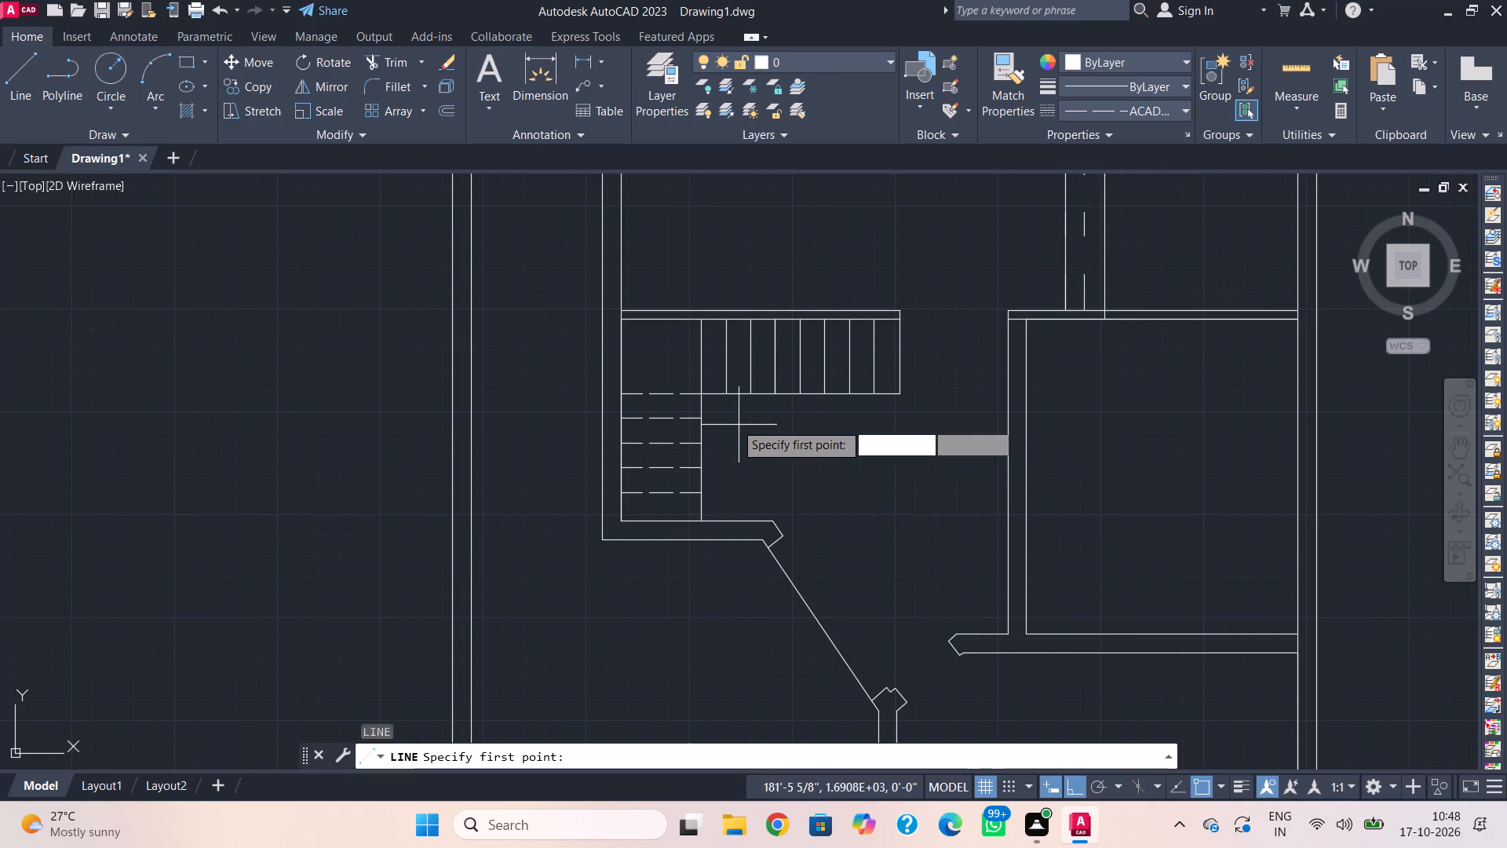
click(699, 397)
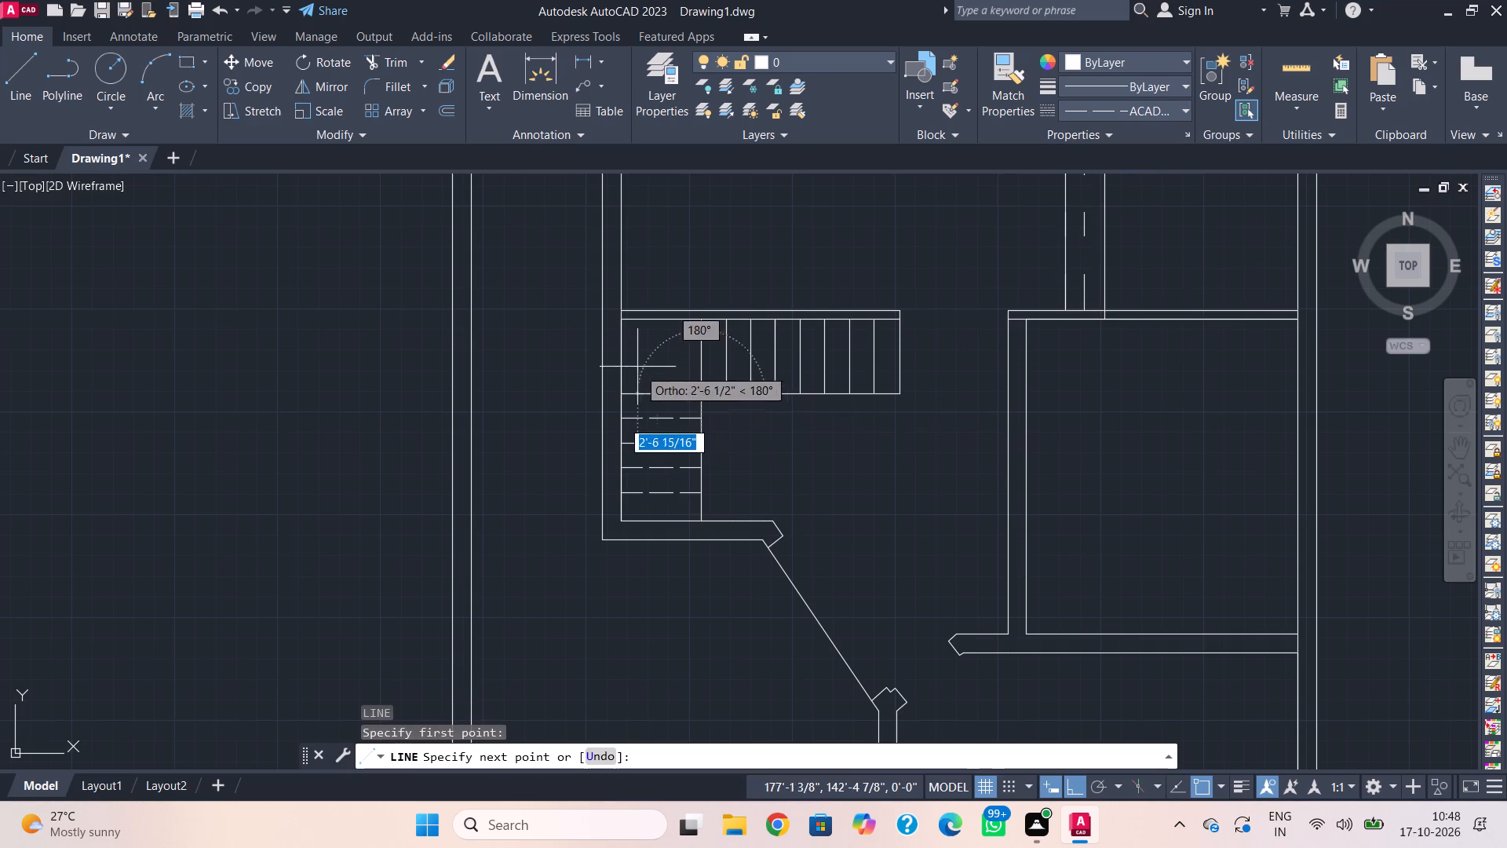
click(618, 322)
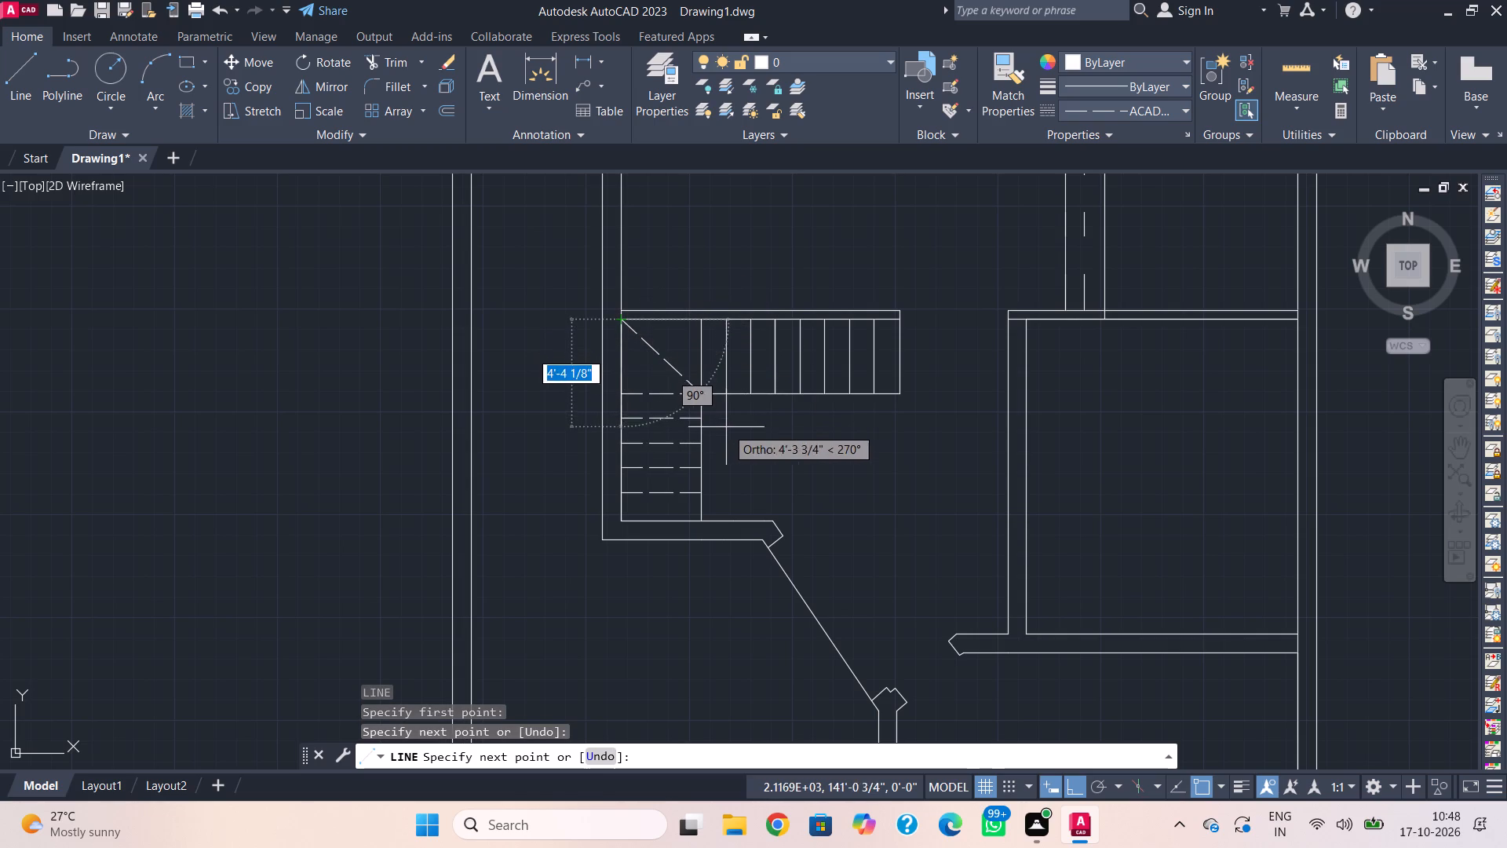
key(Escape)
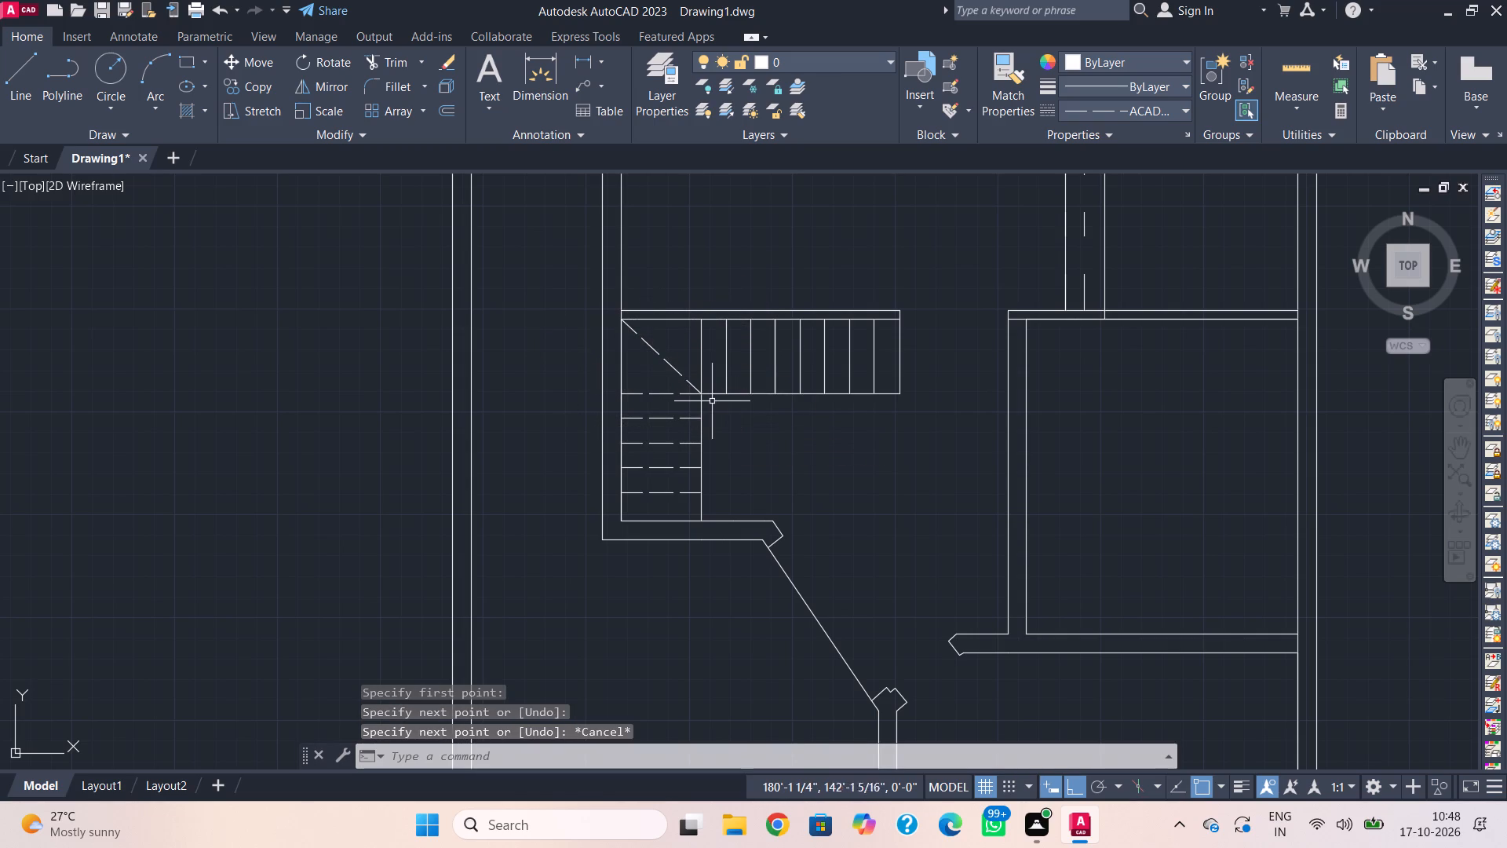
Turn Ortho off and try drawing a second winder line from the inner stair corner to the wall above the landing.
text(l)
key(space)
click(696, 393)
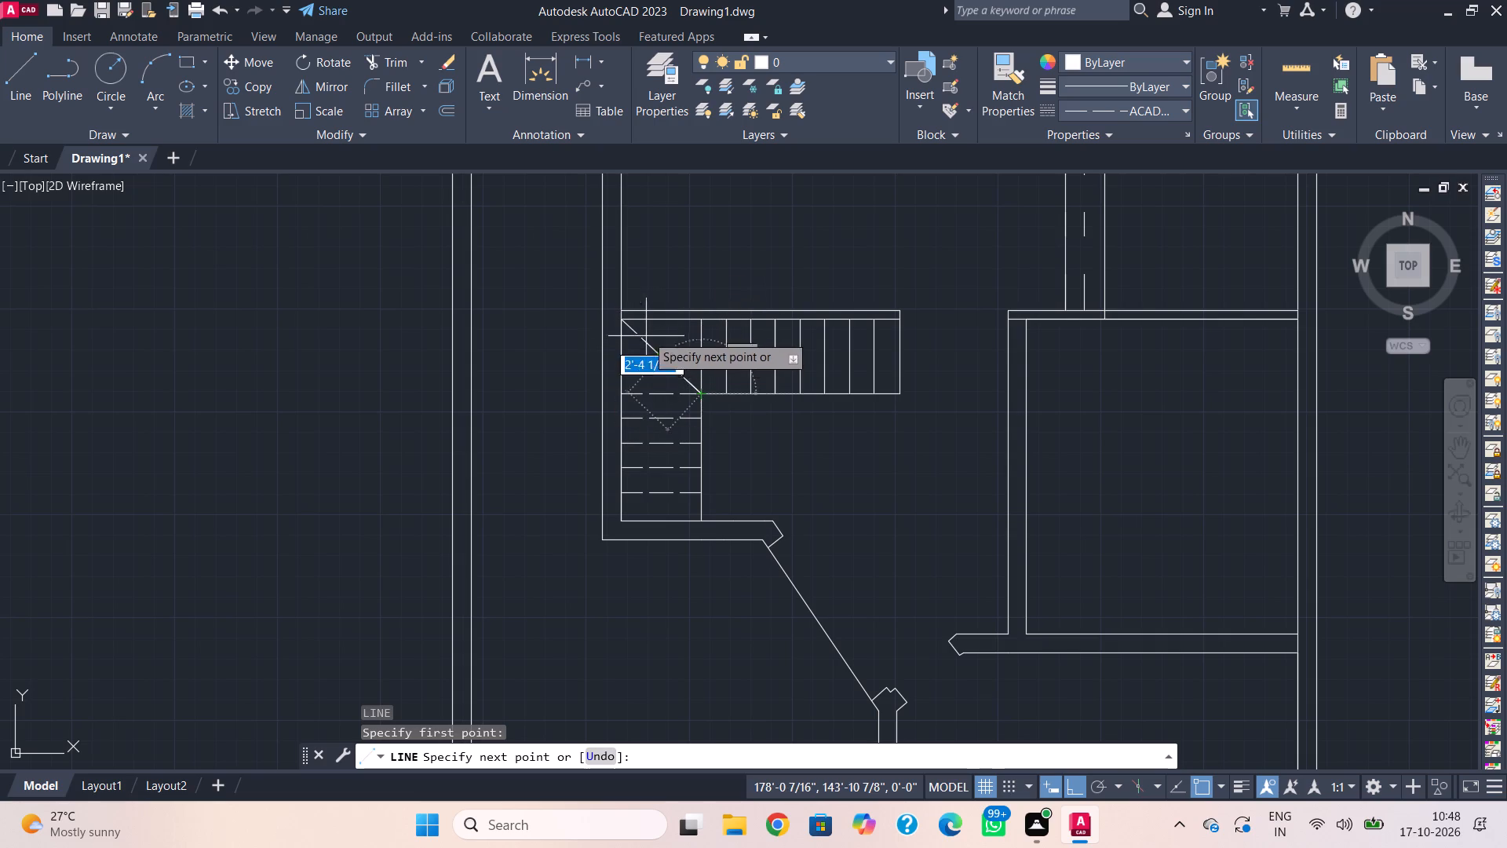
key(F8)
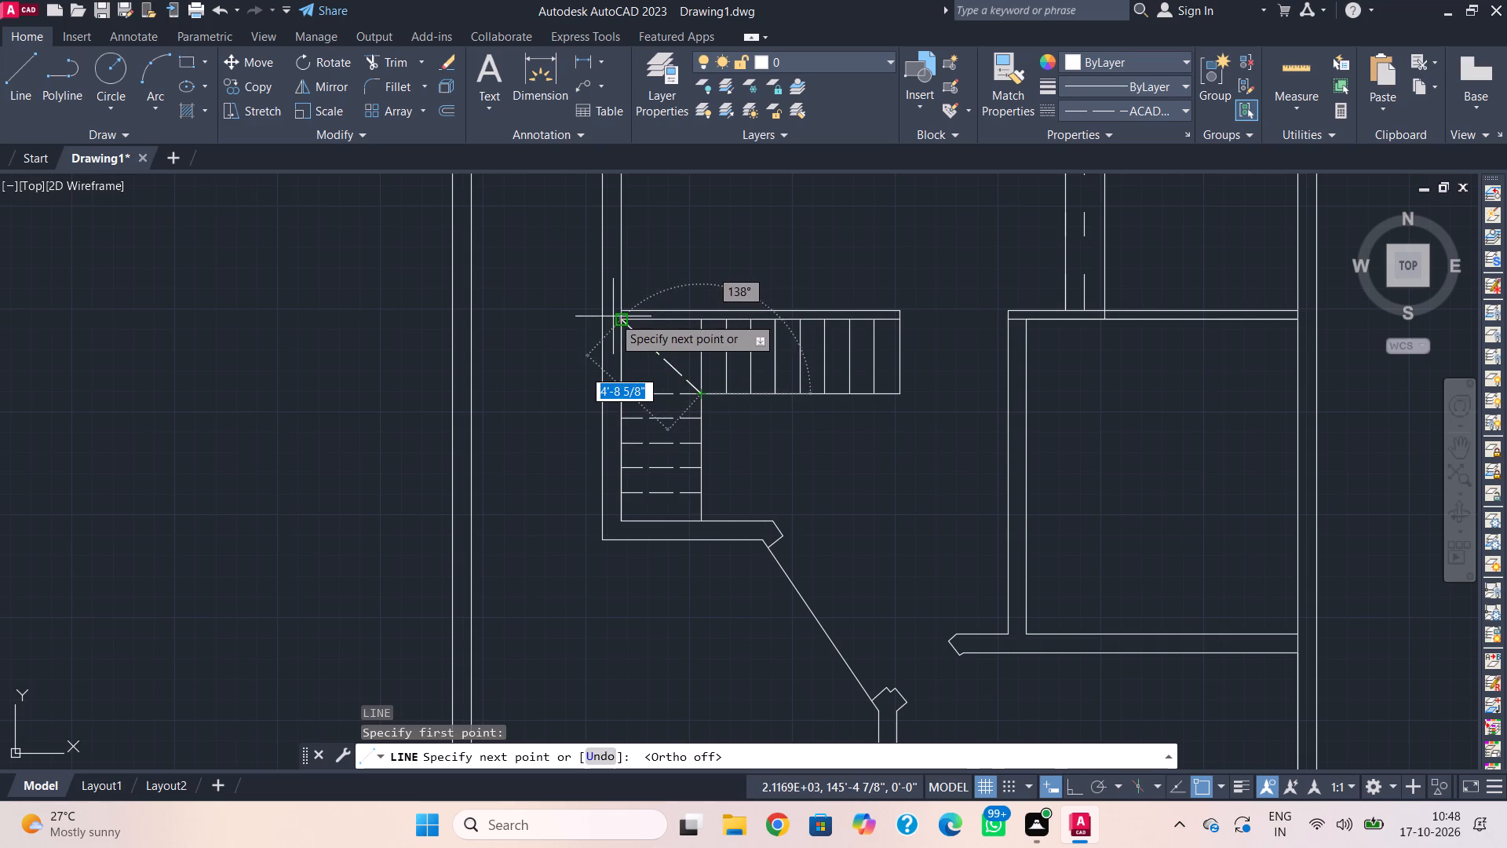
click(657, 320)
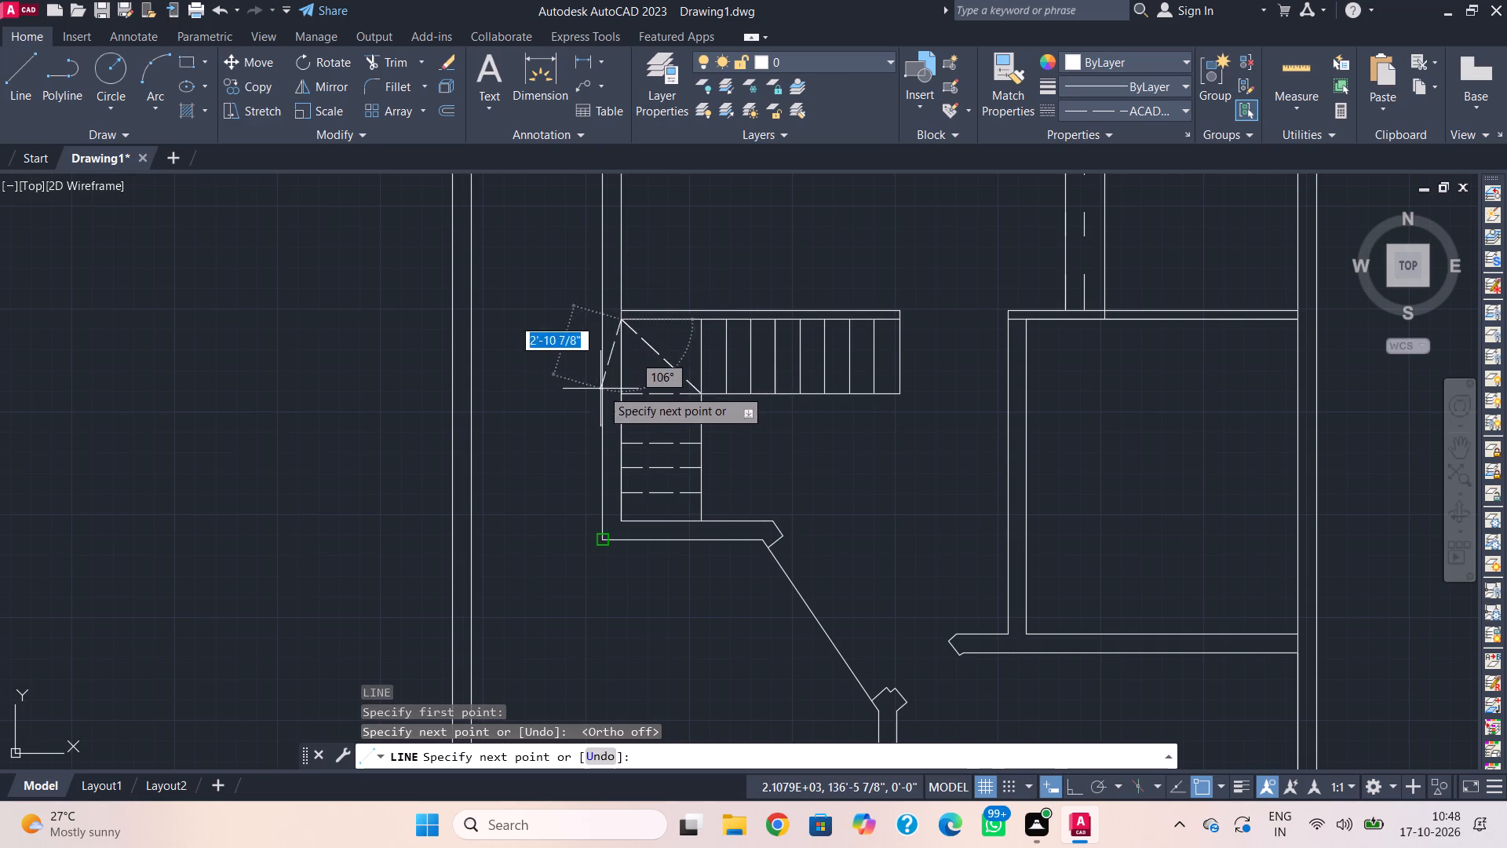
key(Escape)
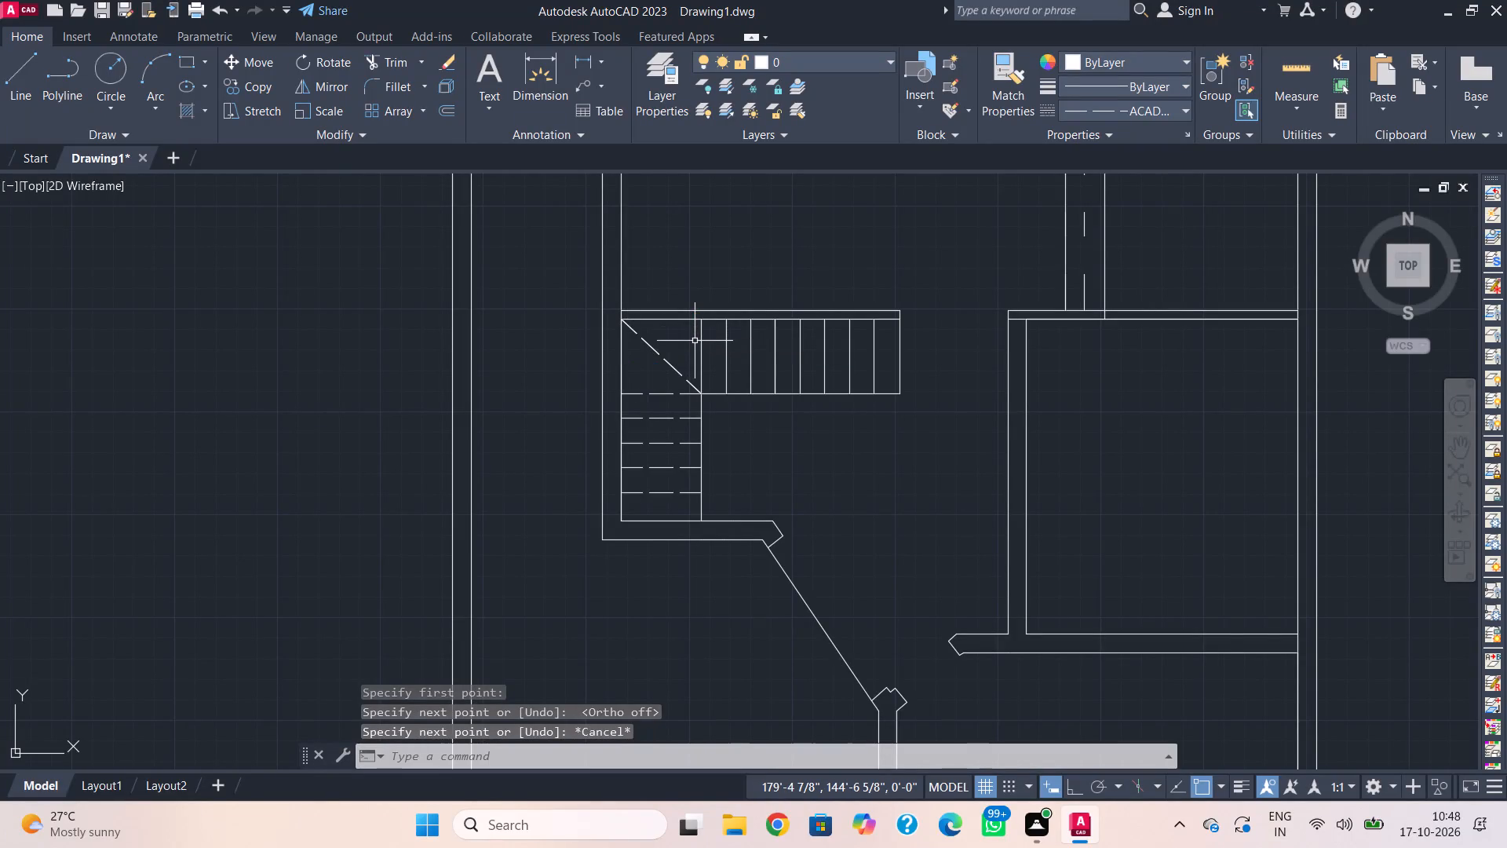
Draw a steeper dashed winder line about 4'-2" long from the inner stair corner past the wall above the landing.
text(l)
key(space)
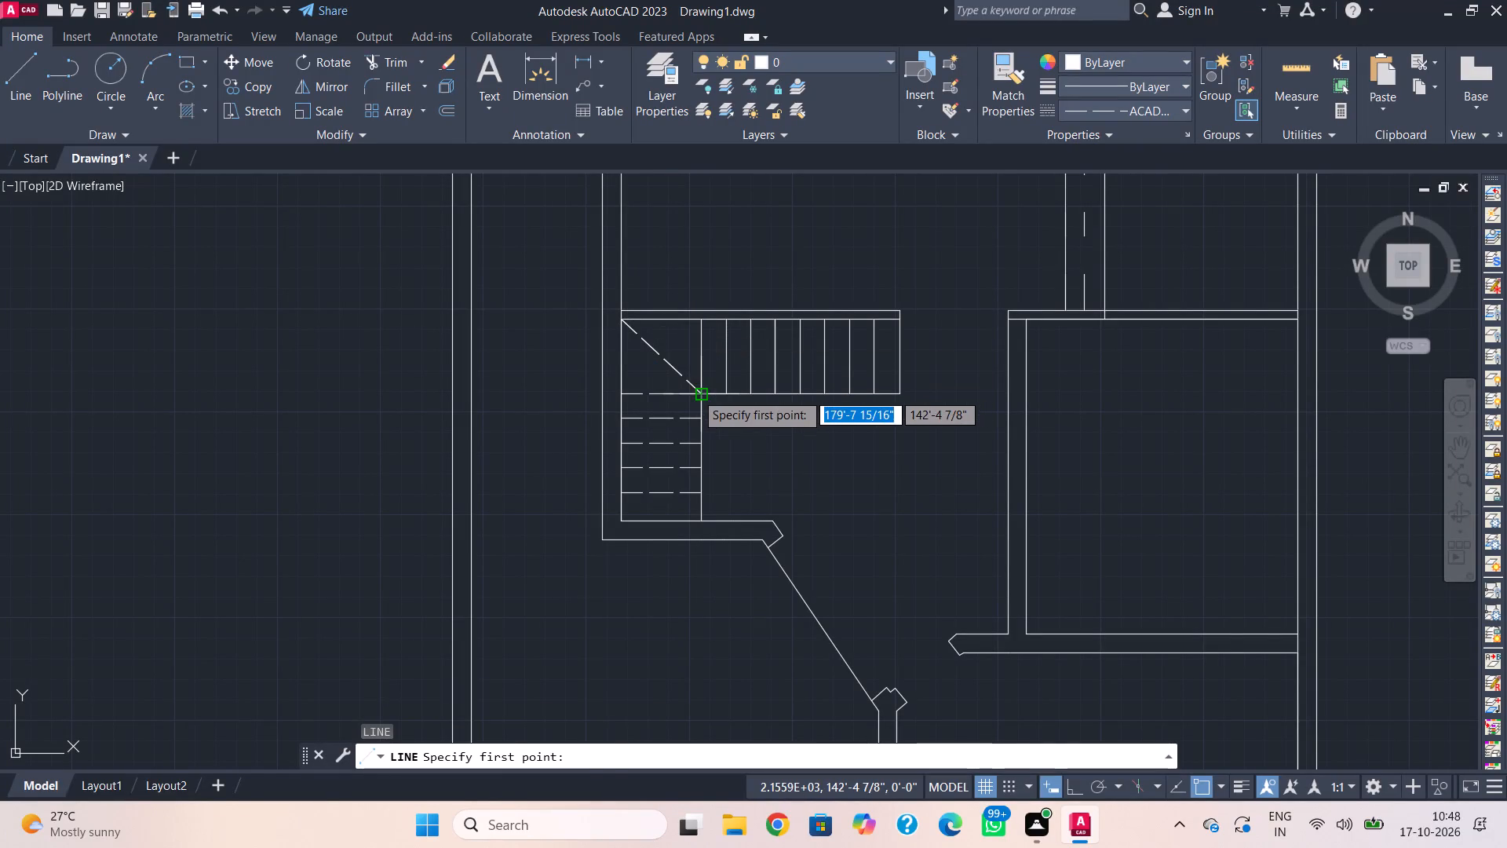
click(695, 393)
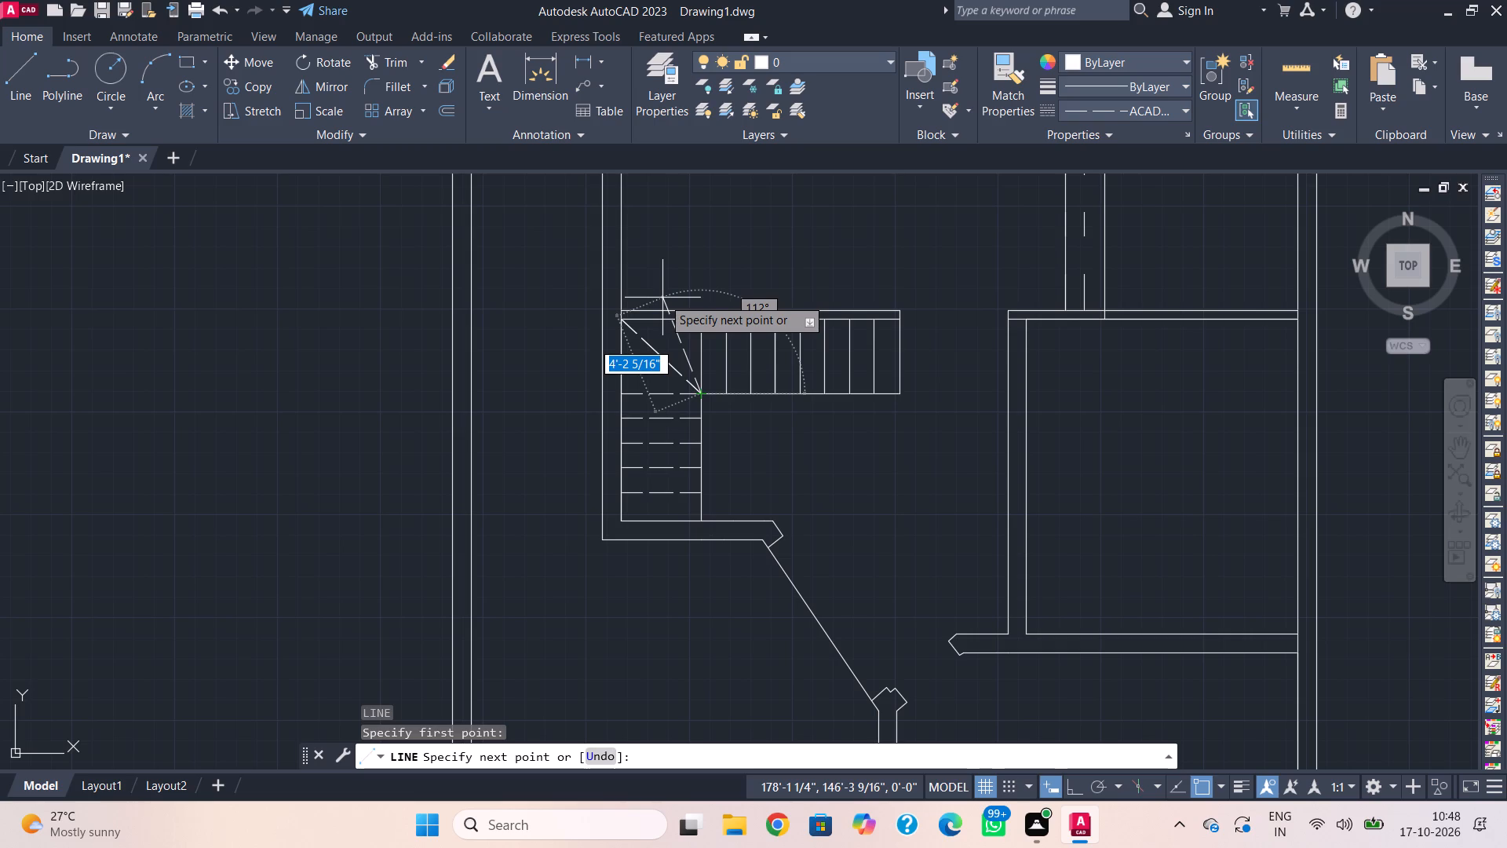
click(661, 300)
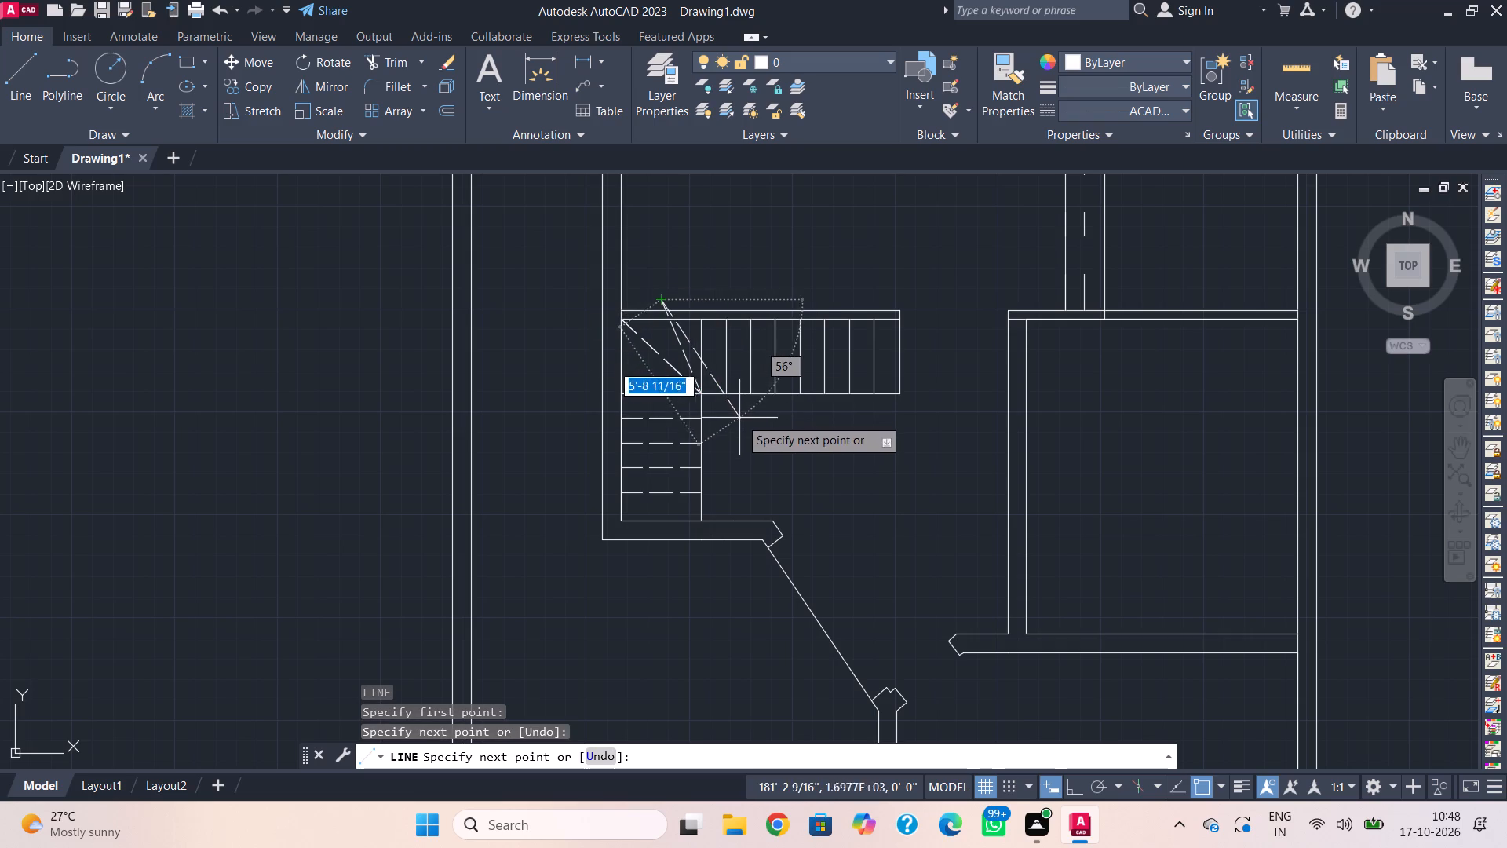
key(Escape)
Trim the steep dashed winder line back to the inner face of the wall above the landing.
text(tr)
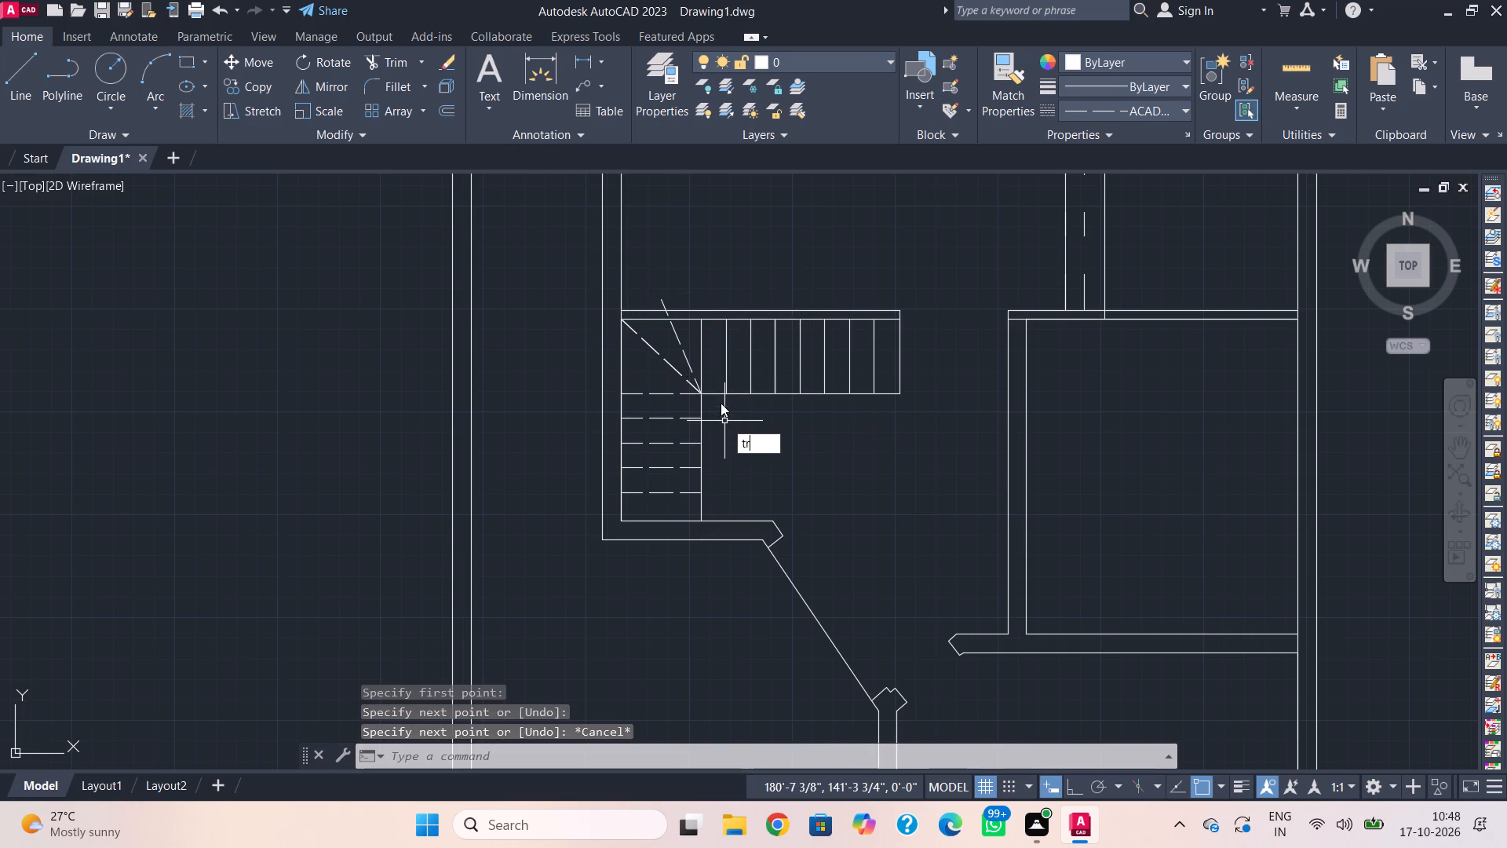
key(space)
scroll(651, 289, up, 3)
drag(678, 331, 693, 342)
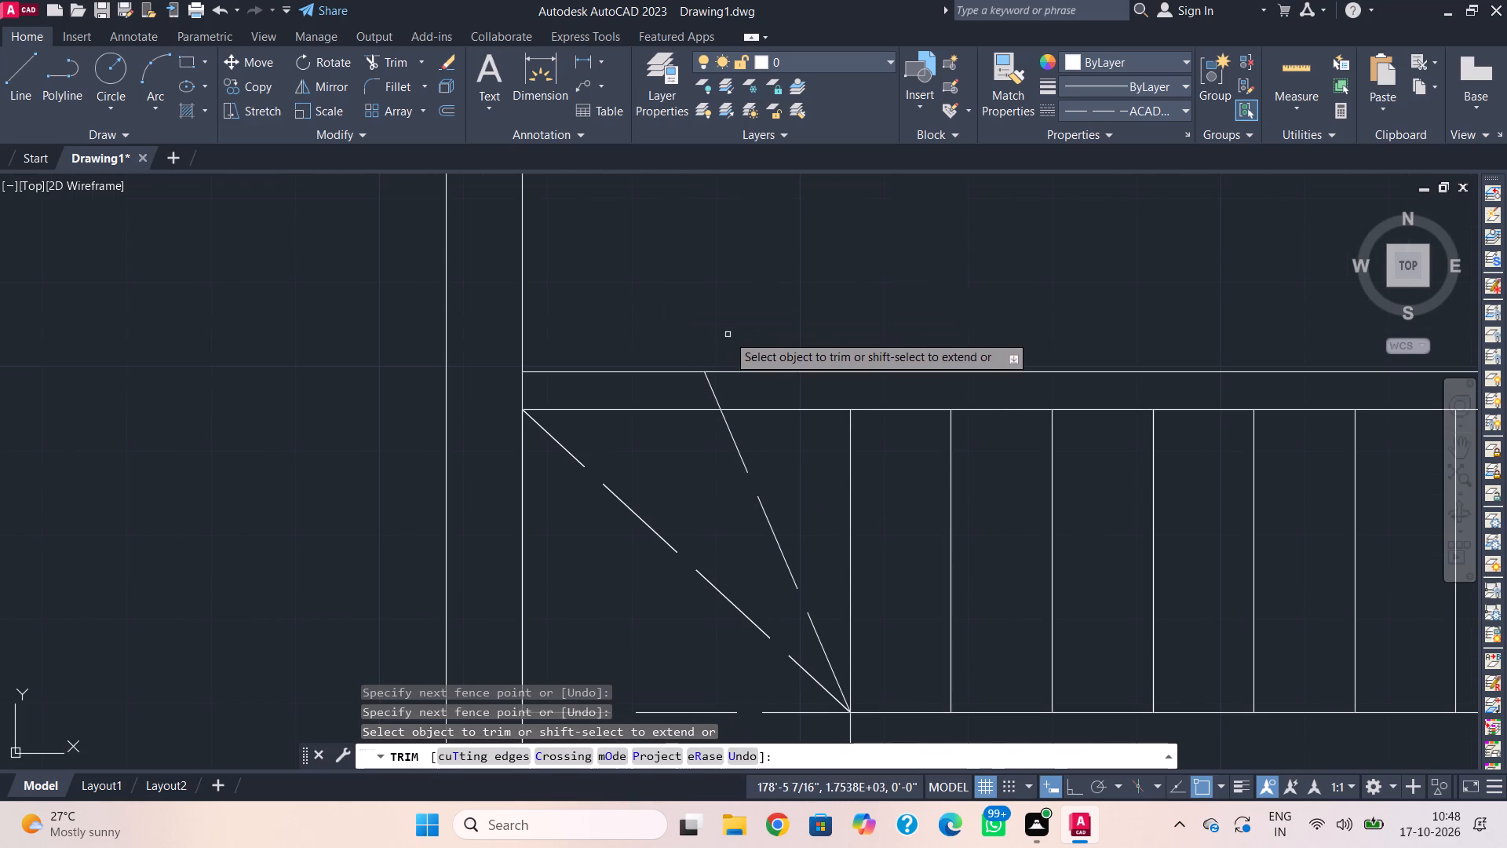
click(705, 383)
scroll(761, 620, down, 1)
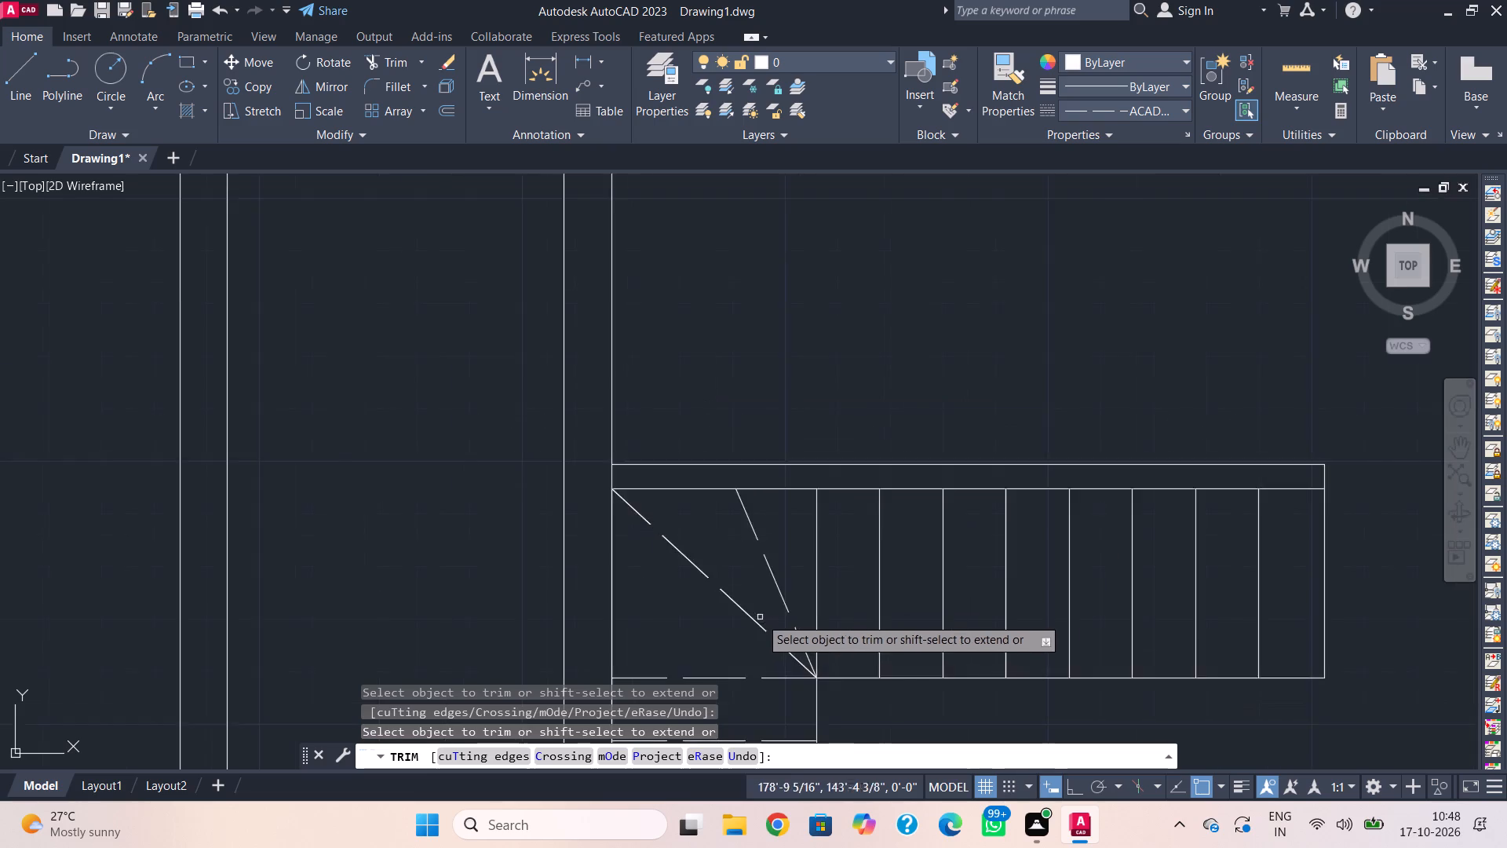
scroll(759, 616, down, 1)
middle_drag(756, 614, 772, 419)
key(Escape)
Draw a shallow dashed winder line from the inner stair corner past the landing's side wall and trim it at the wall's inner face.
text(l)
key(space)
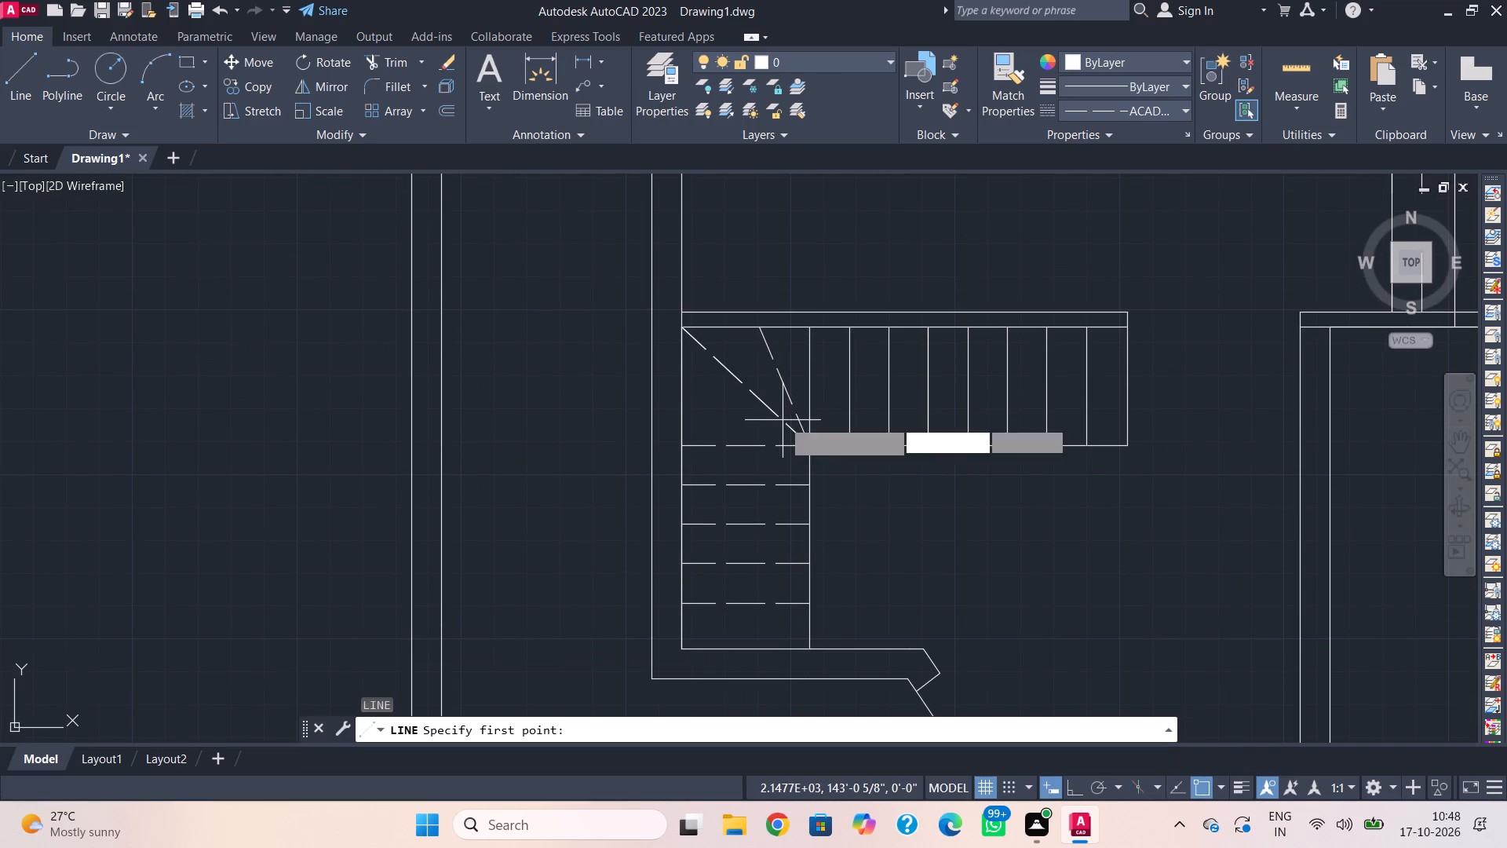
click(809, 444)
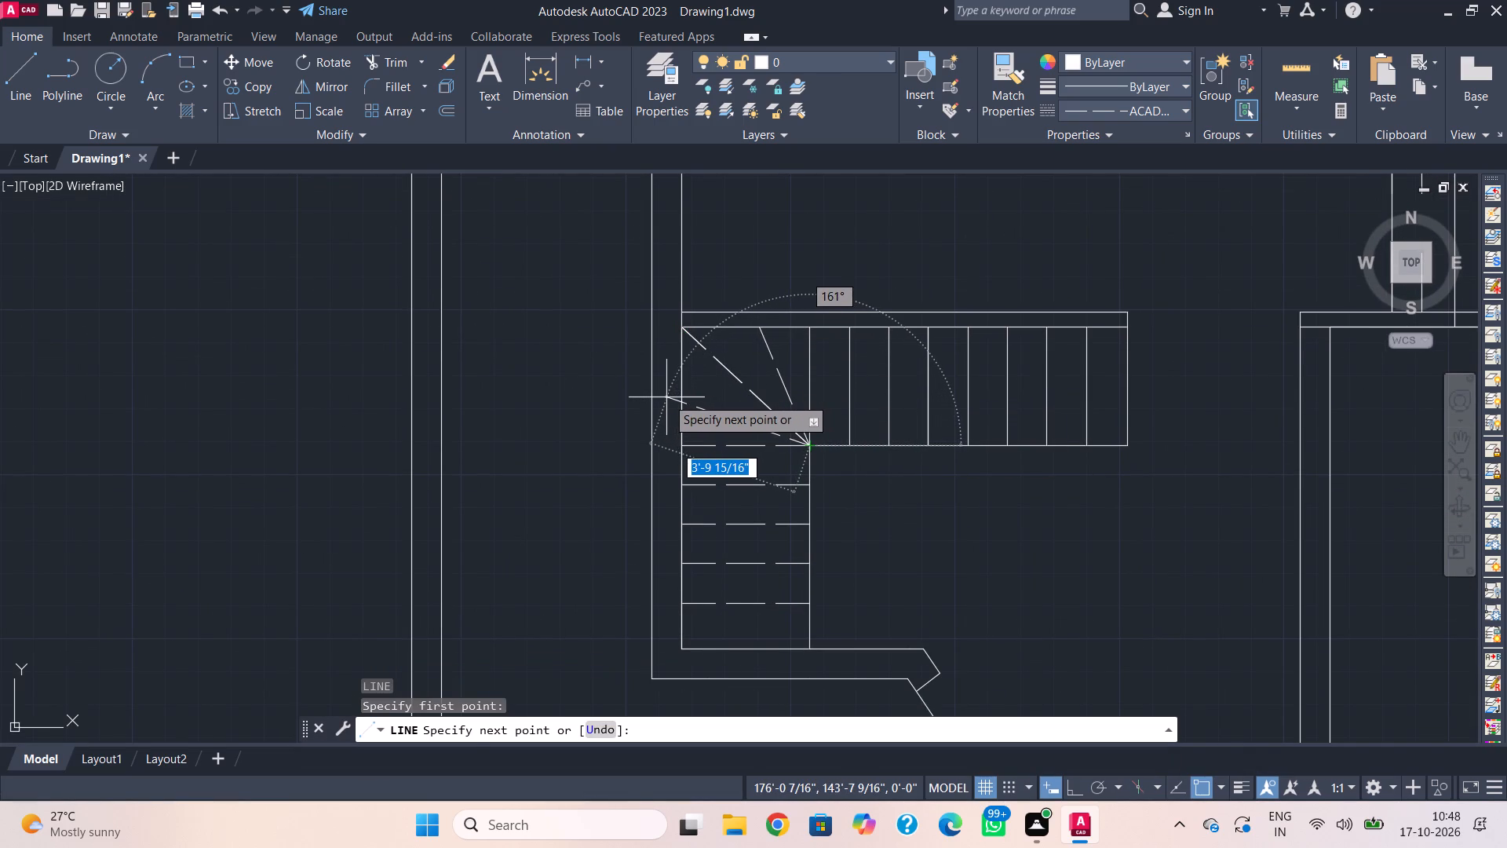
click(666, 397)
key(Escape)
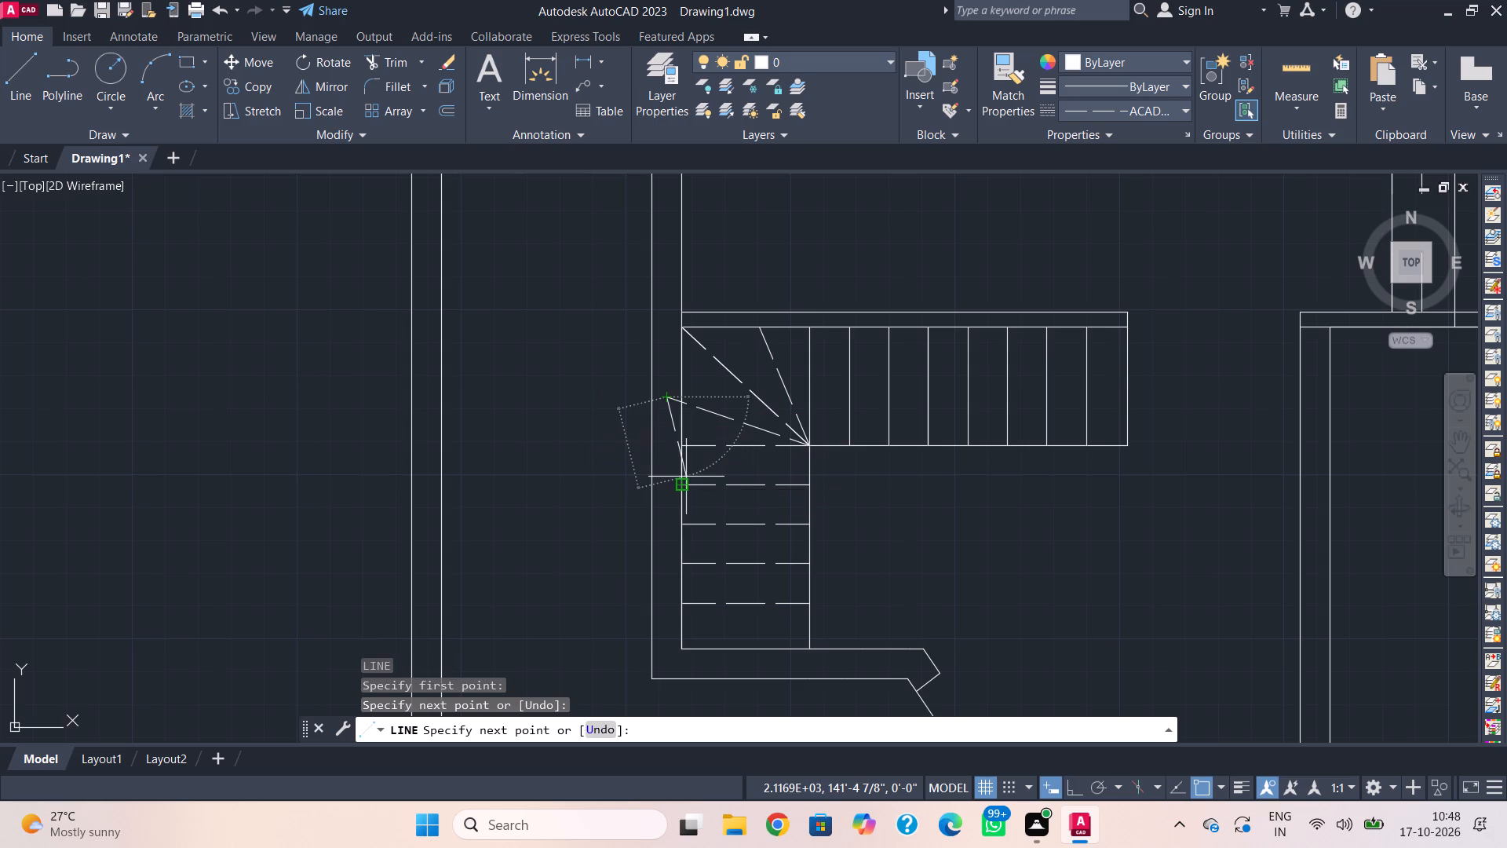
text(tr)
key(space)
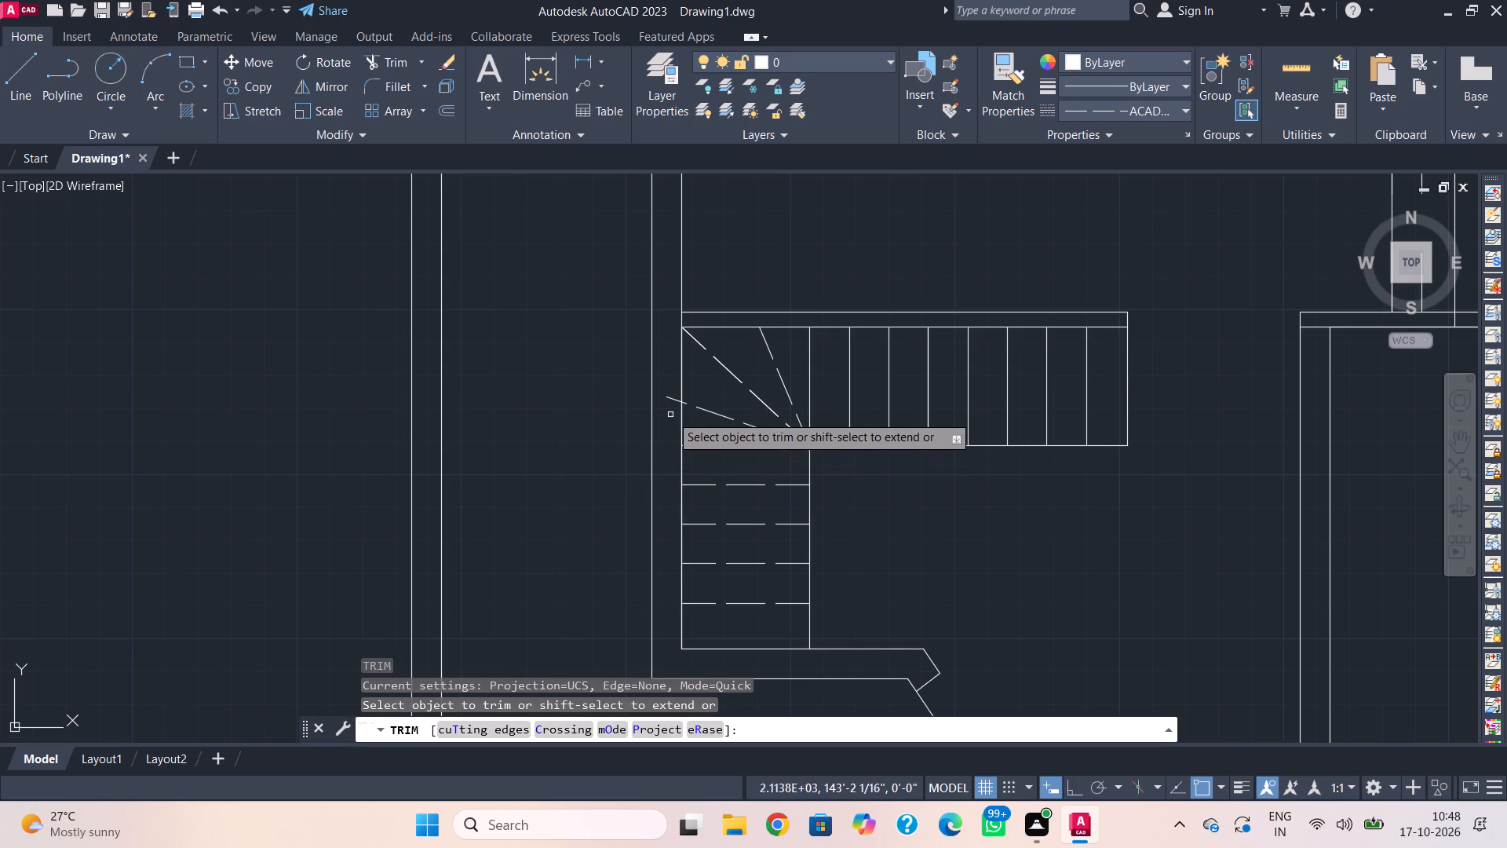
click(668, 398)
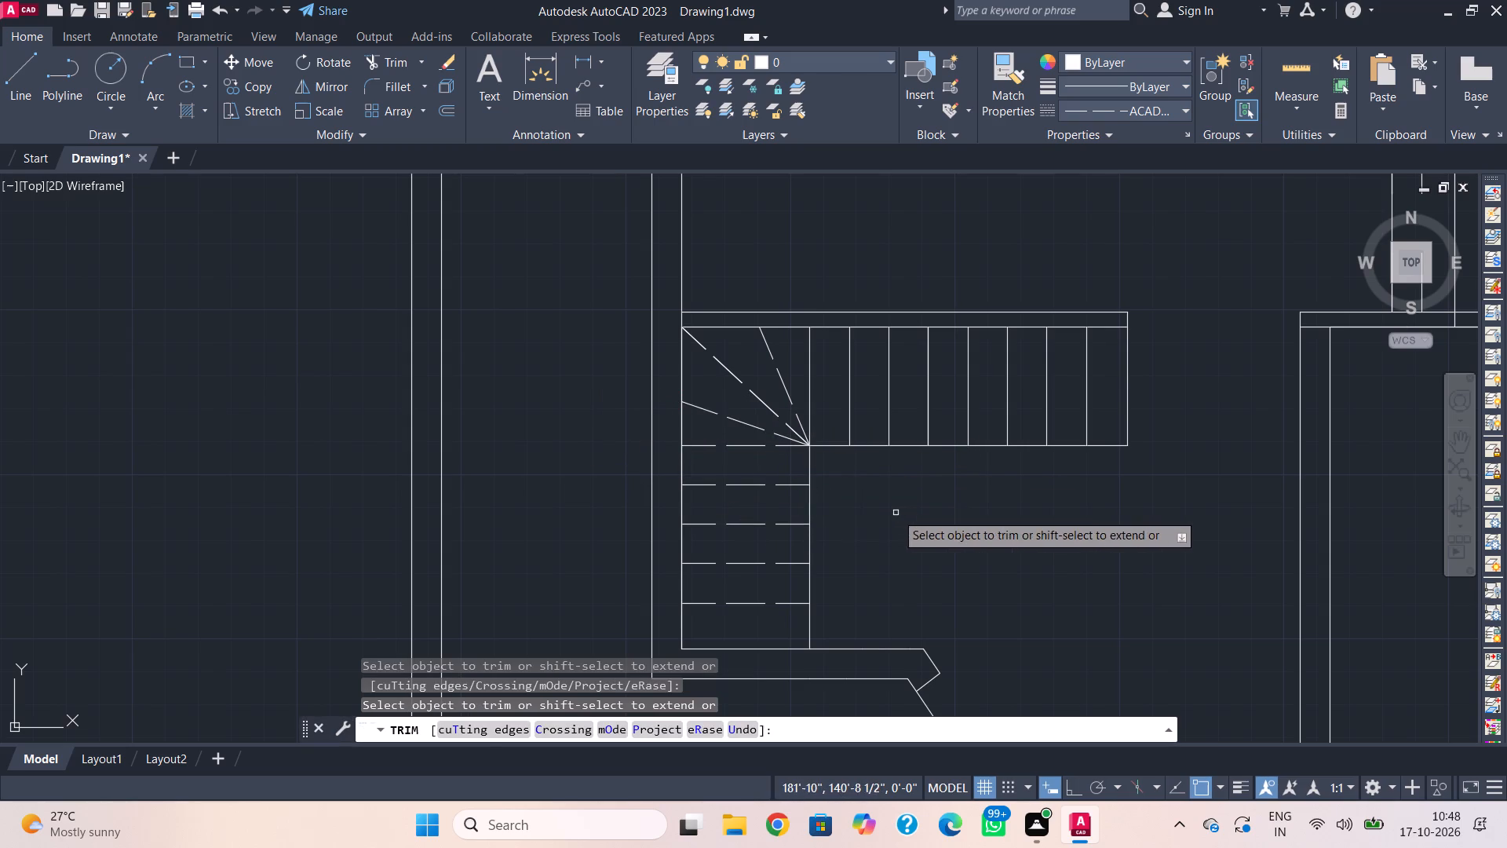
key(Escape)
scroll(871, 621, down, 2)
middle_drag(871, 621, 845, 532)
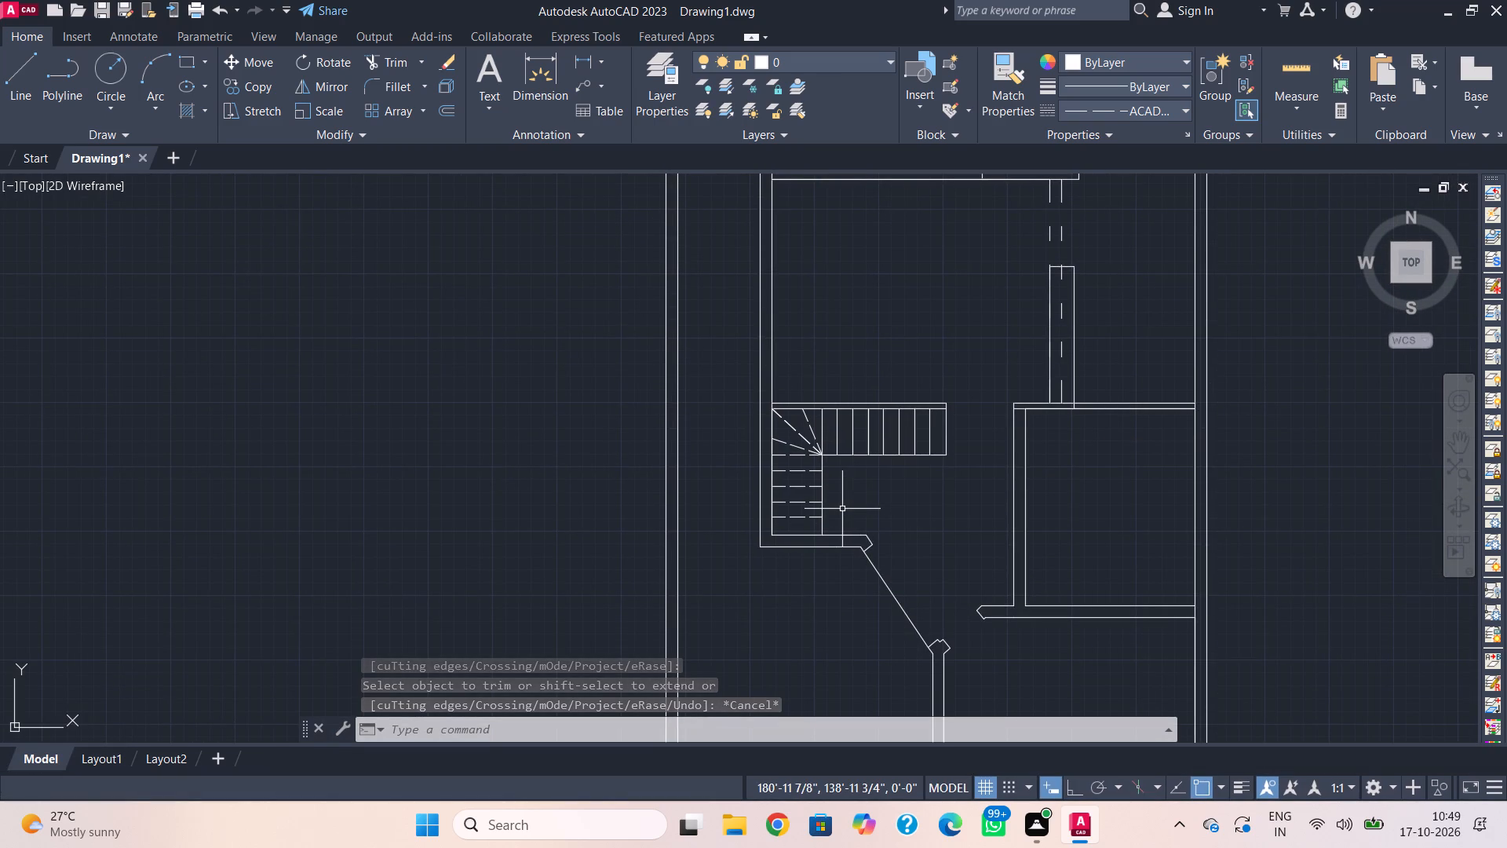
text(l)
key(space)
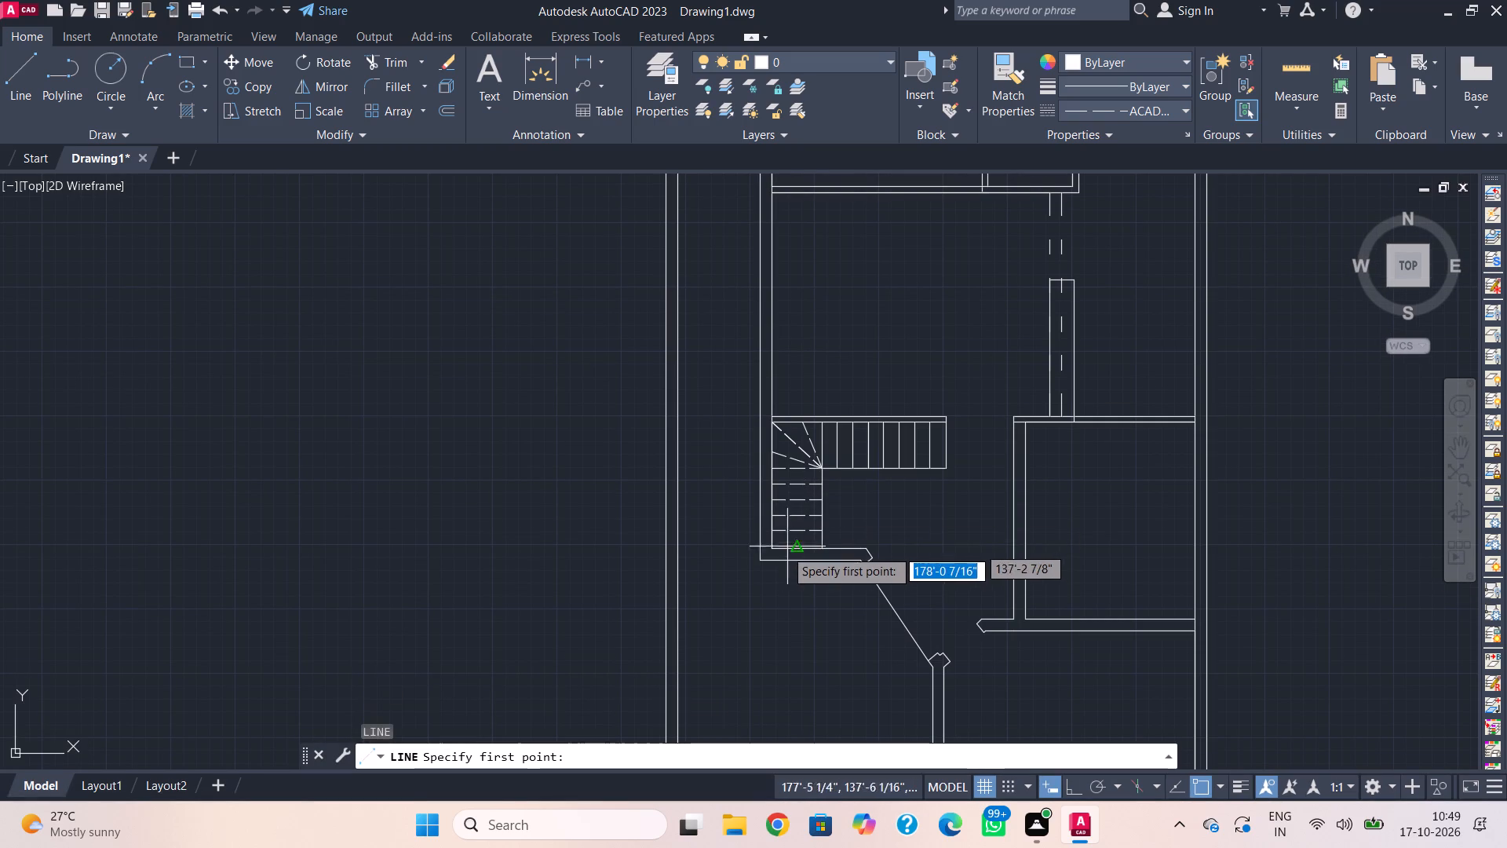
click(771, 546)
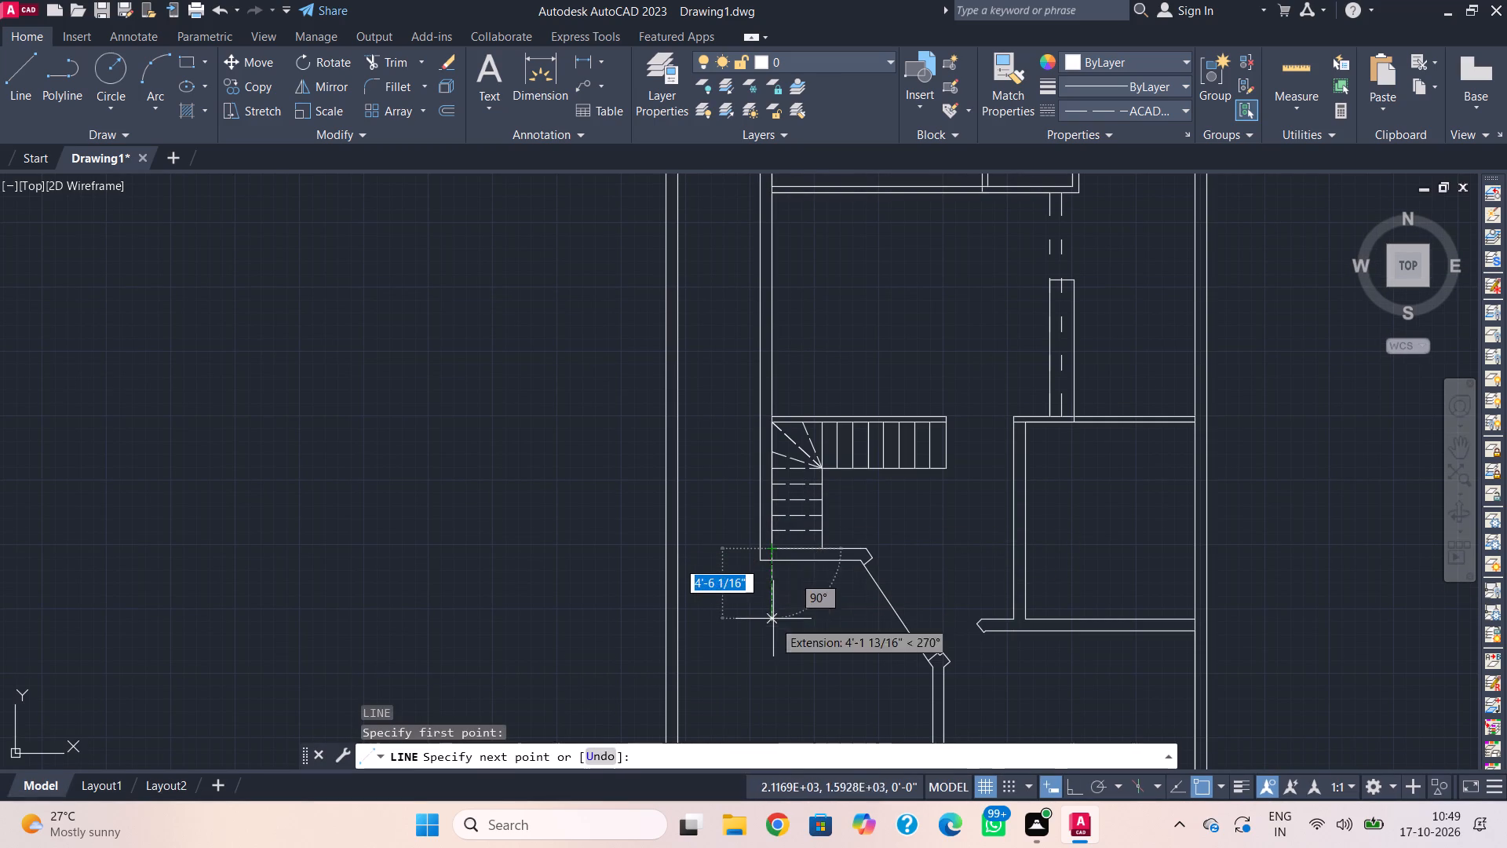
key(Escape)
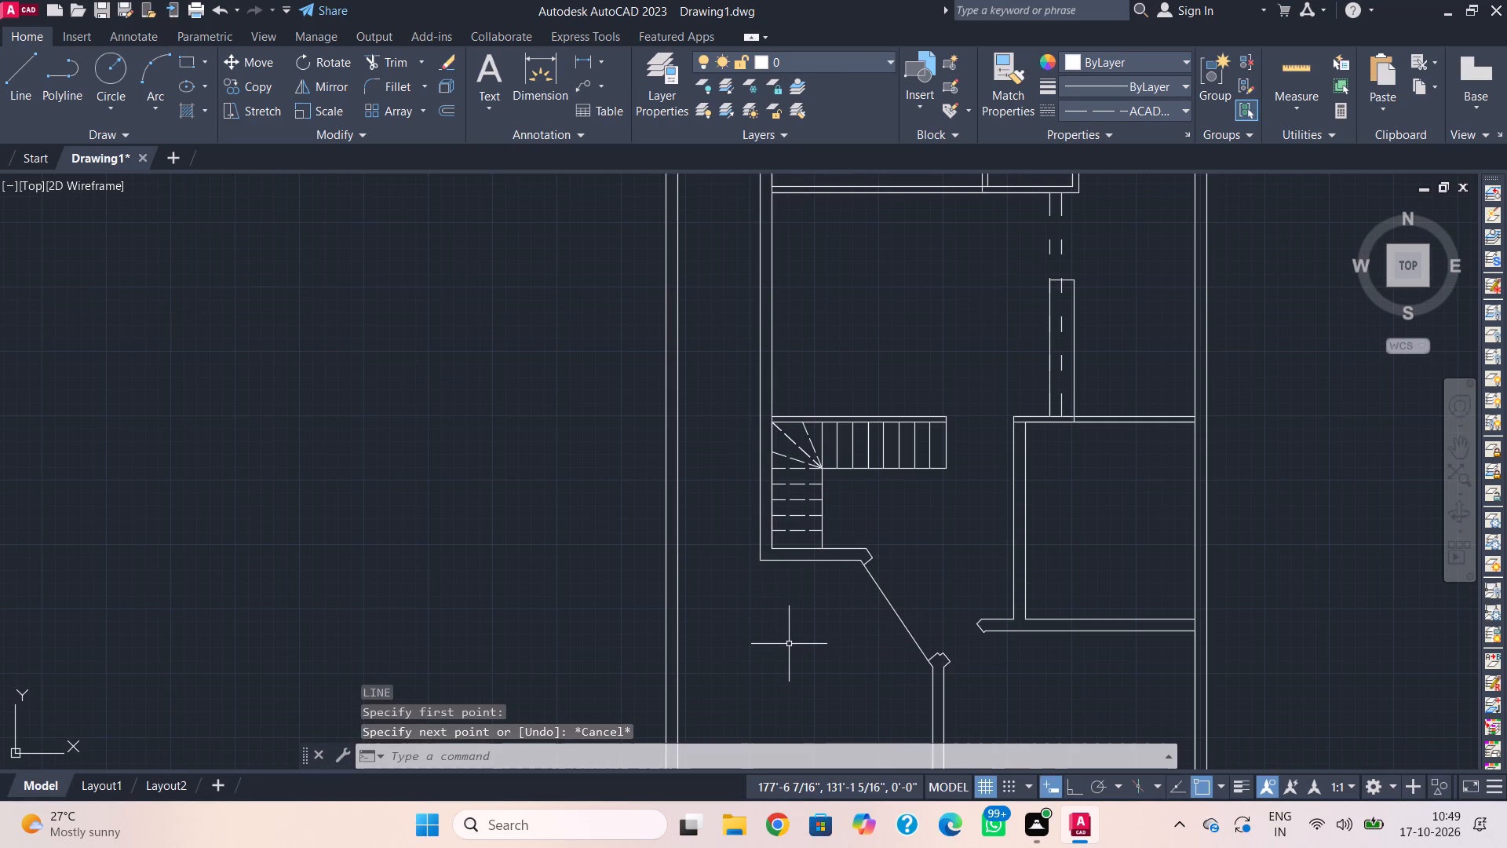
Draw a dashed line about 2'-8" down from the inner wall corner at the lower flight's end, then horizontally just past the flight's width with Ortho on.
text(l)
key(space)
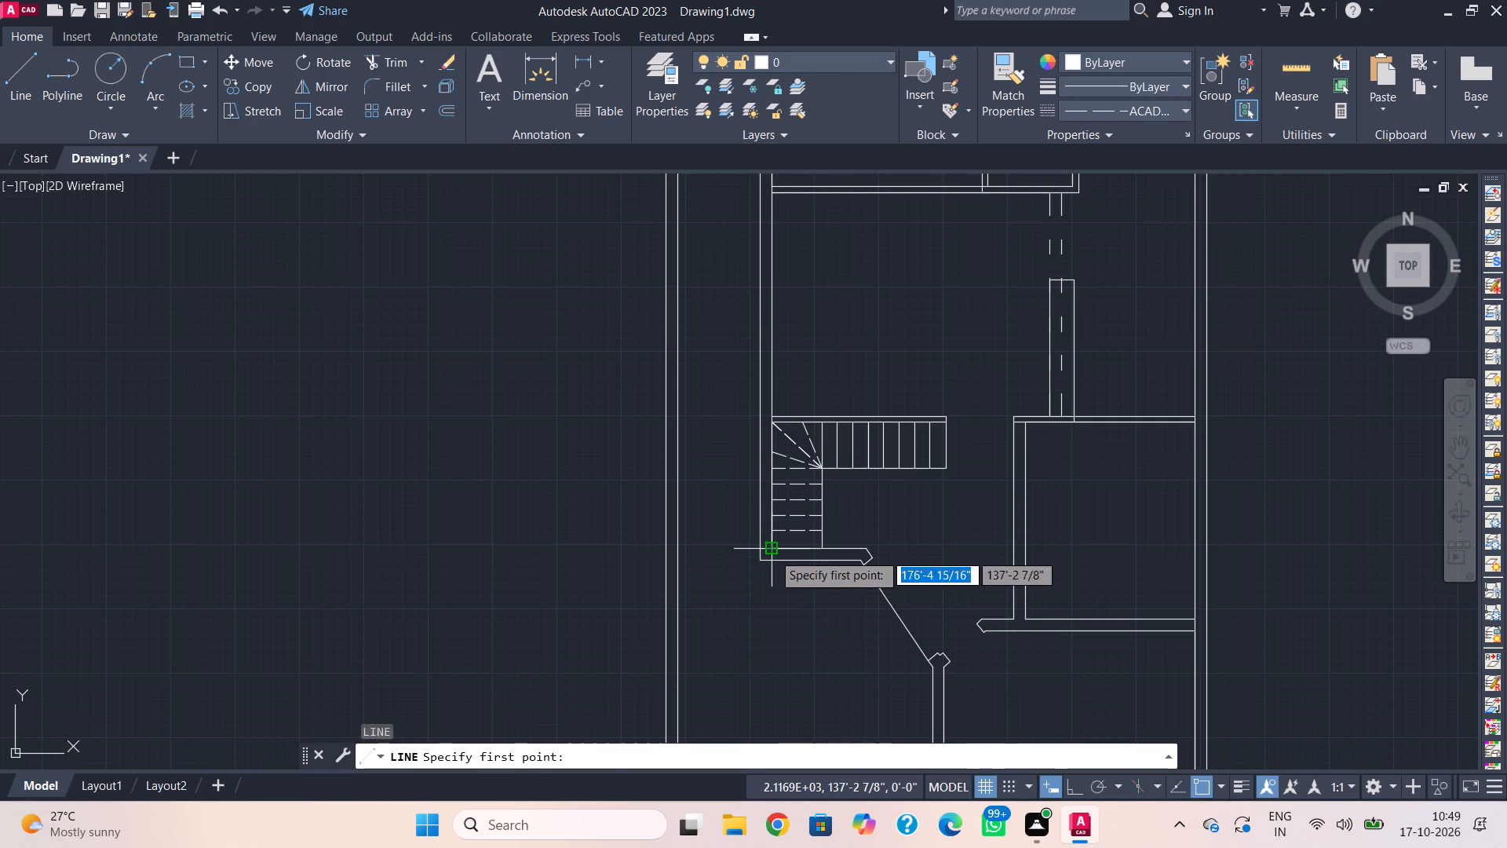
click(772, 553)
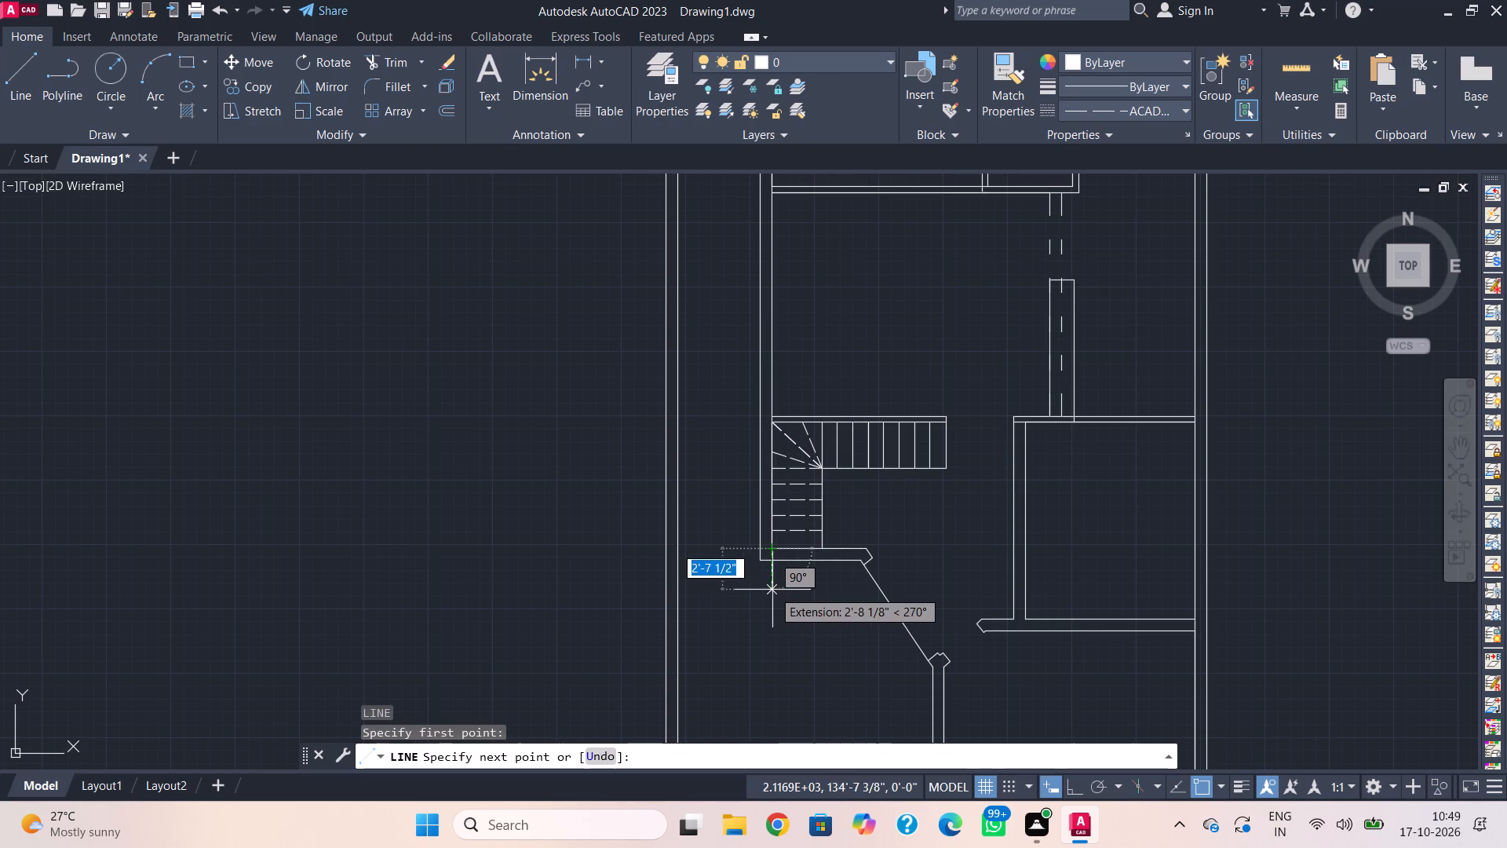
click(772, 589)
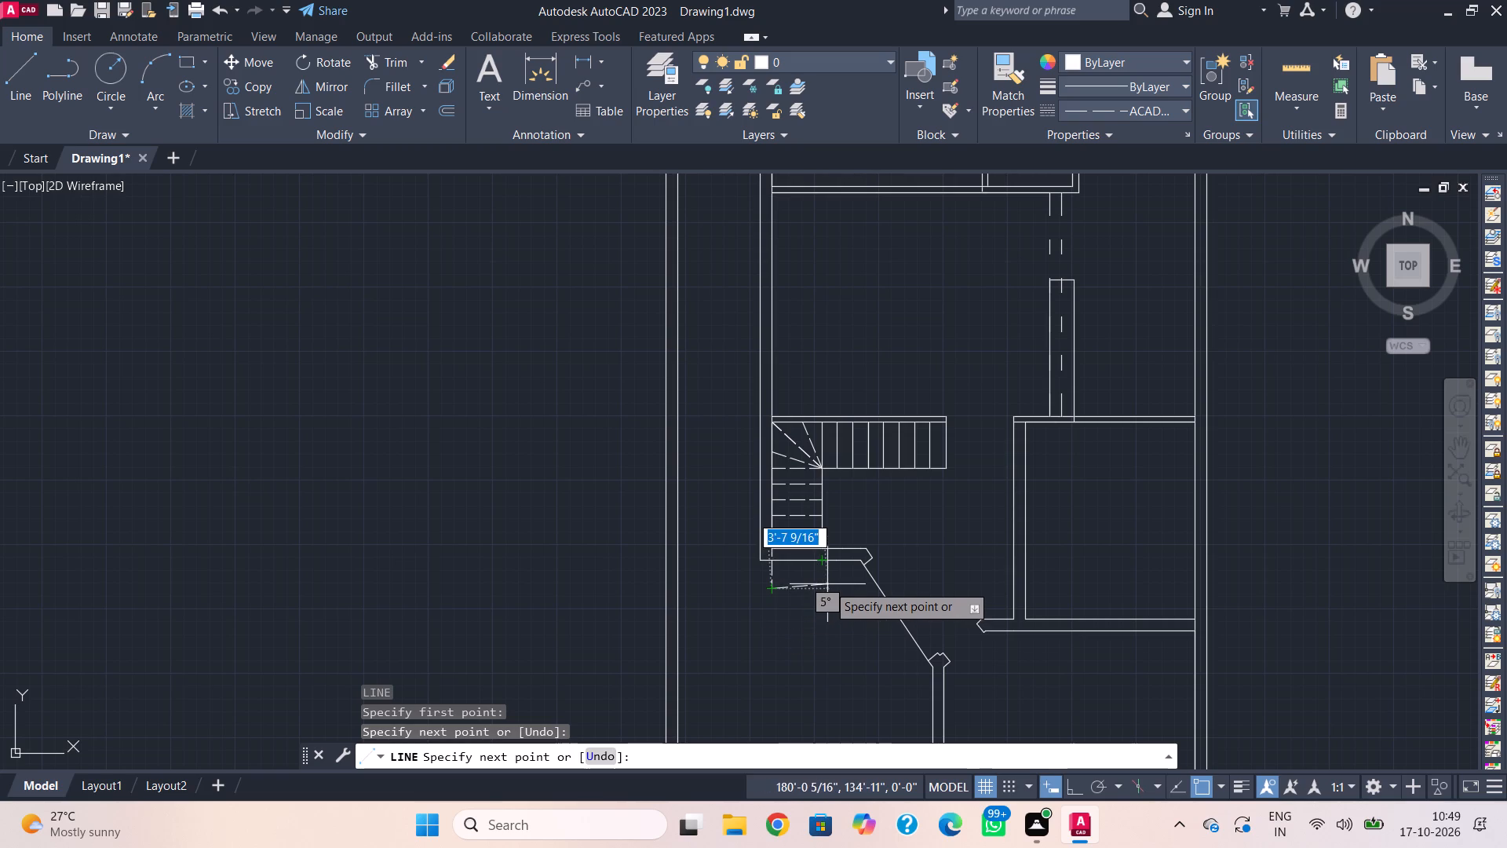
key(F8)
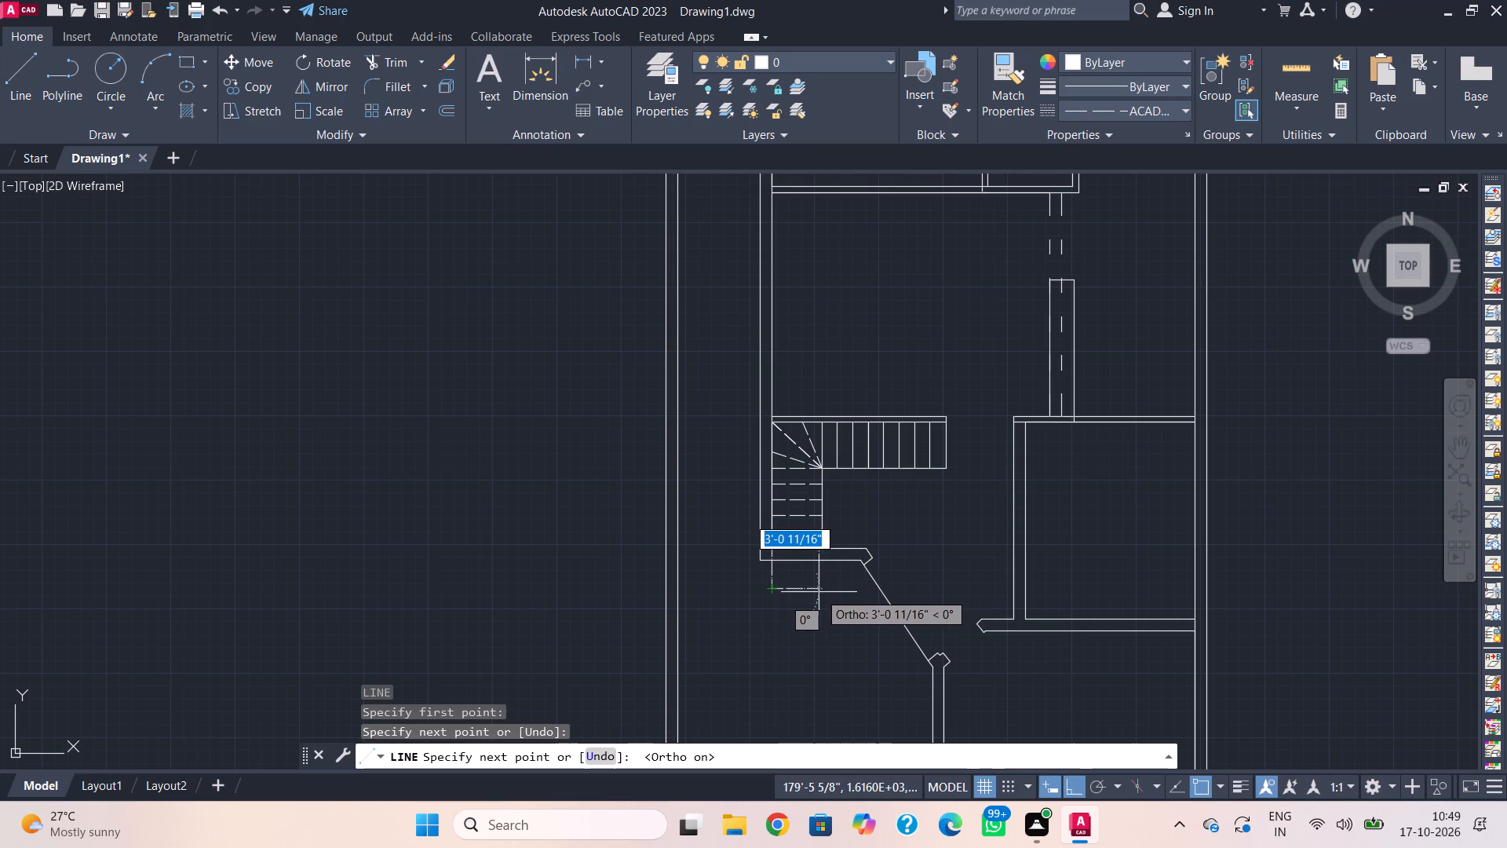
click(825, 593)
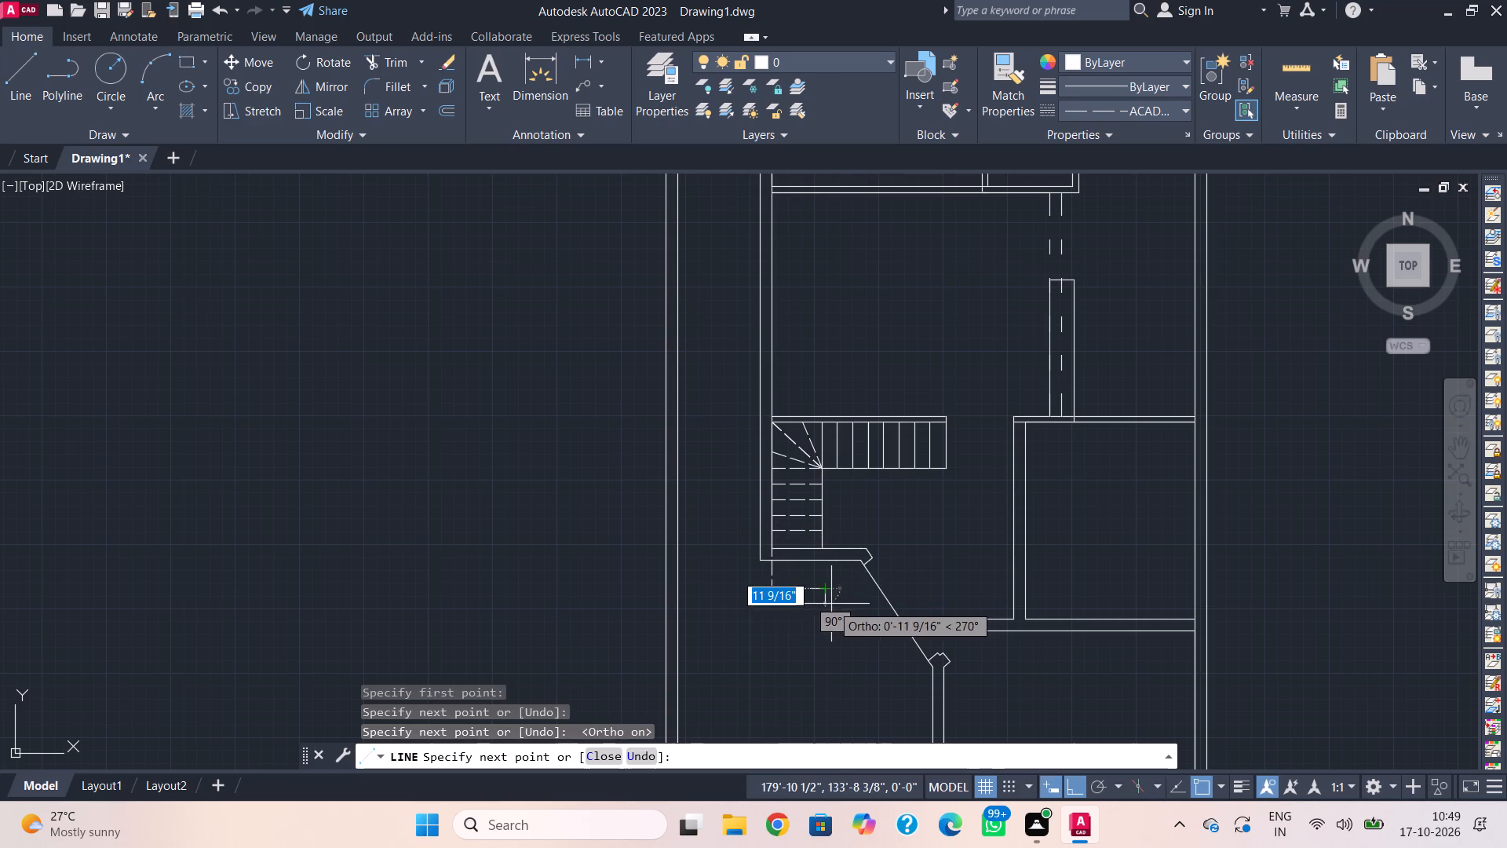
key(Escape)
Draw a vertical dashed line from the lower flight's open side at the wall down past the new horizontal dashed line.
text(l)
key(space)
click(817, 545)
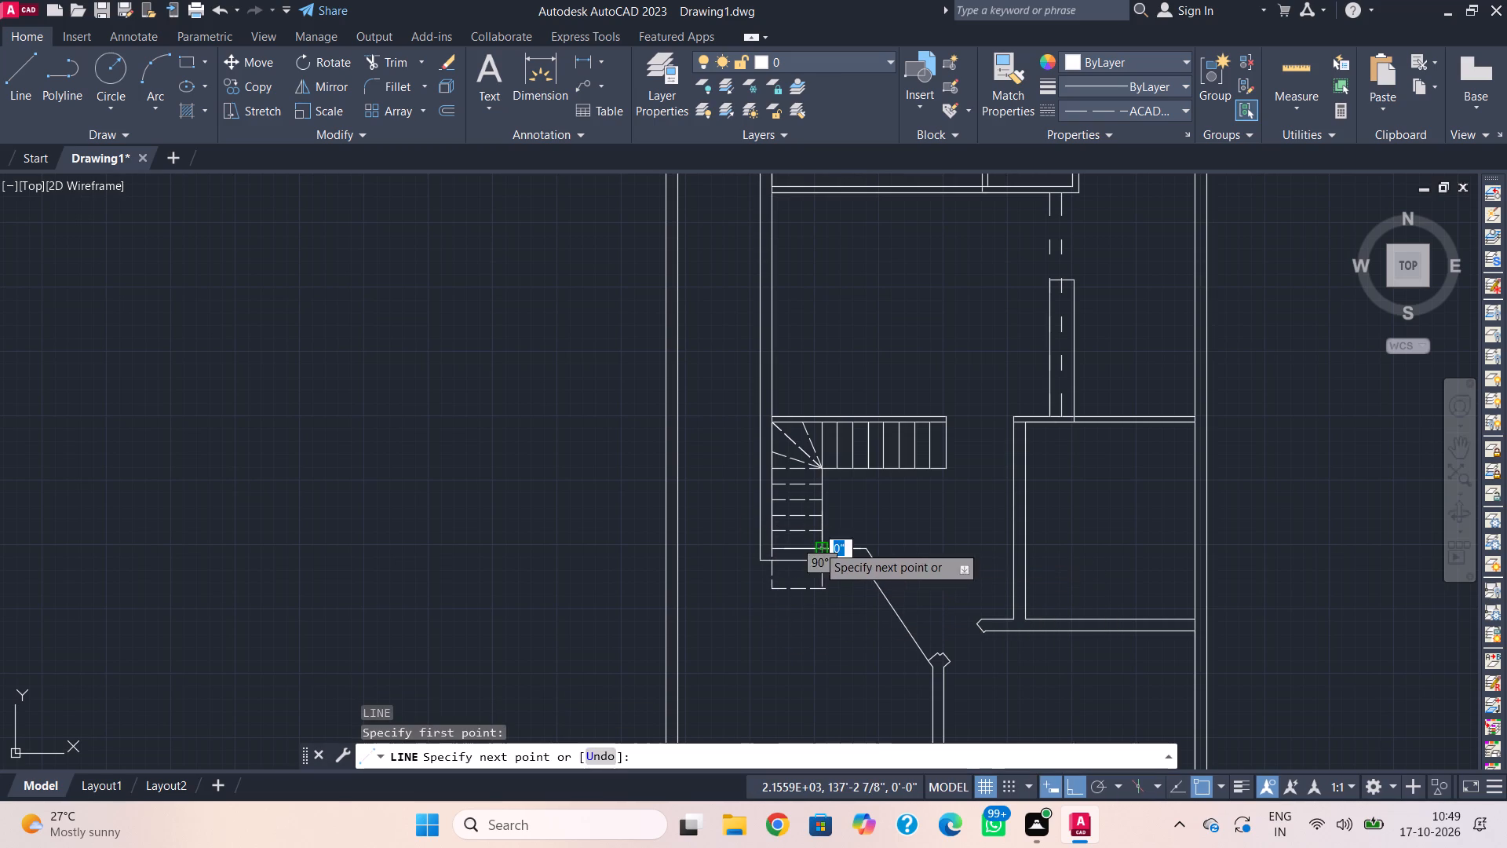
click(820, 624)
key(Escape)
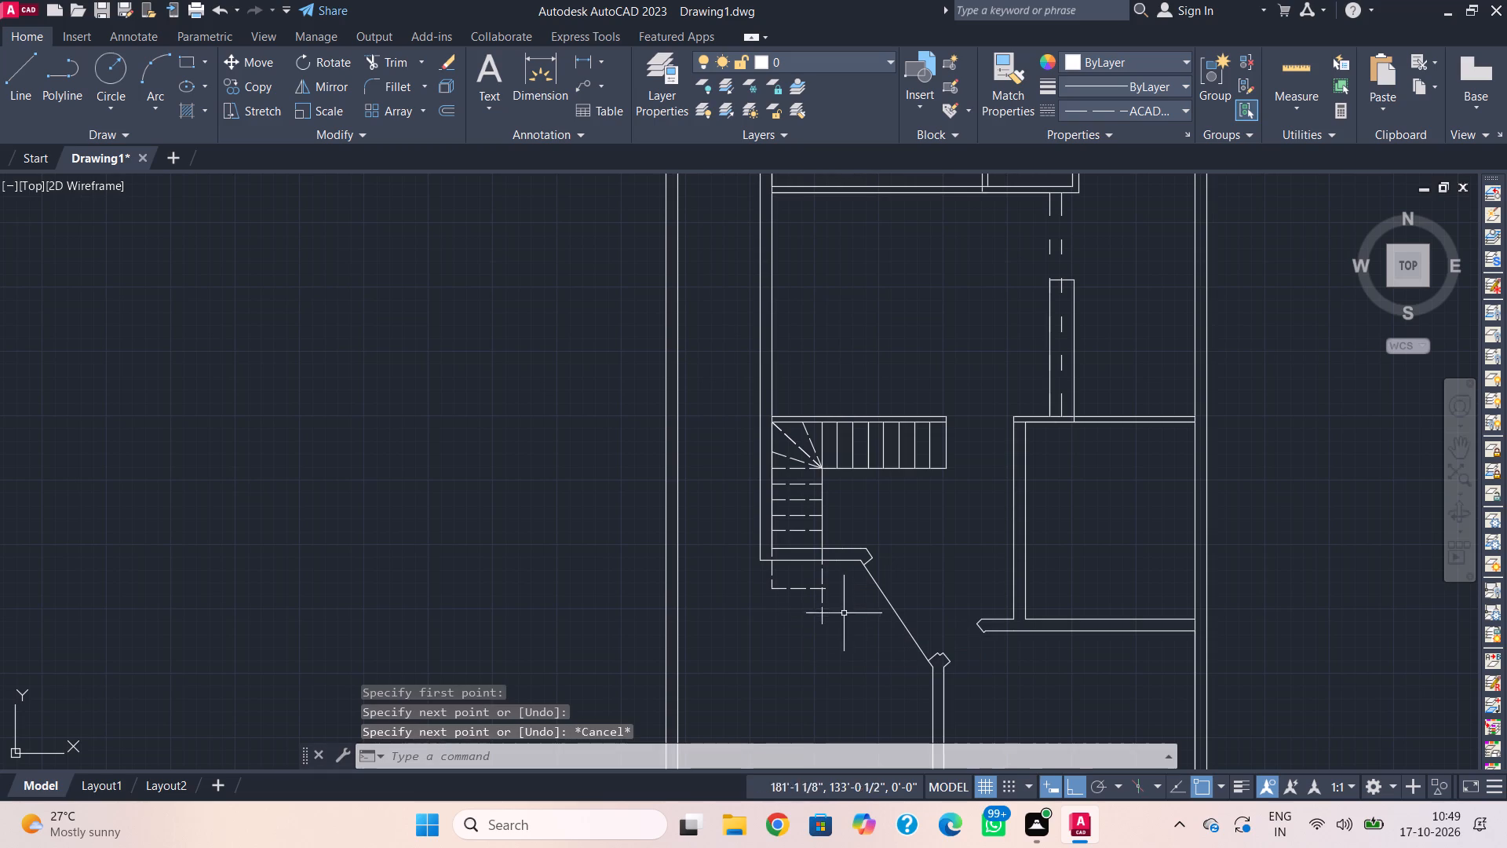
Trim both dashed line overhangs at the outer corner of the stair extension below the wall.
text(tr)
key(space)
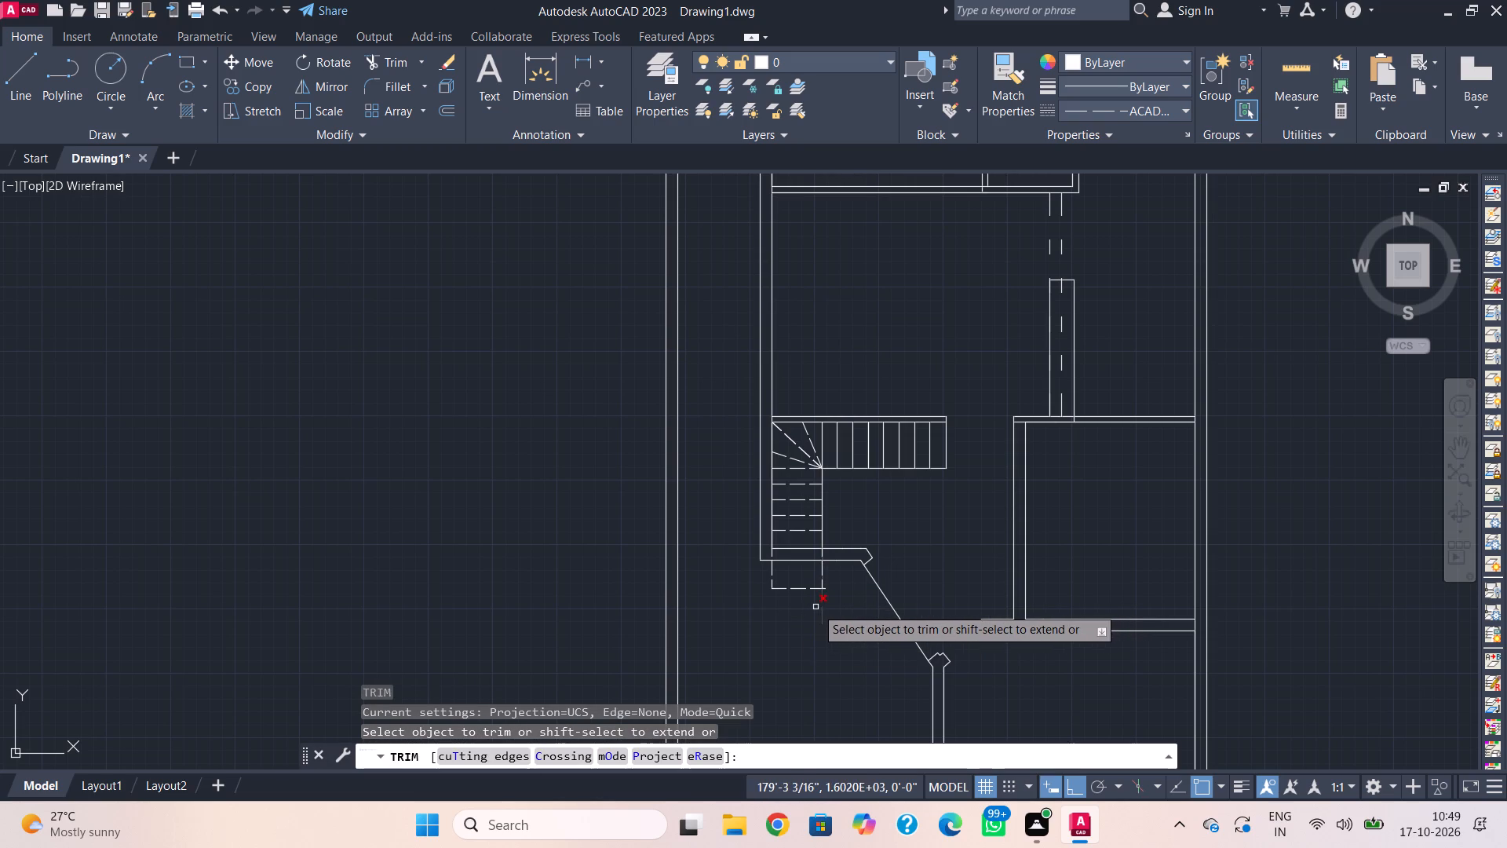
click(821, 602)
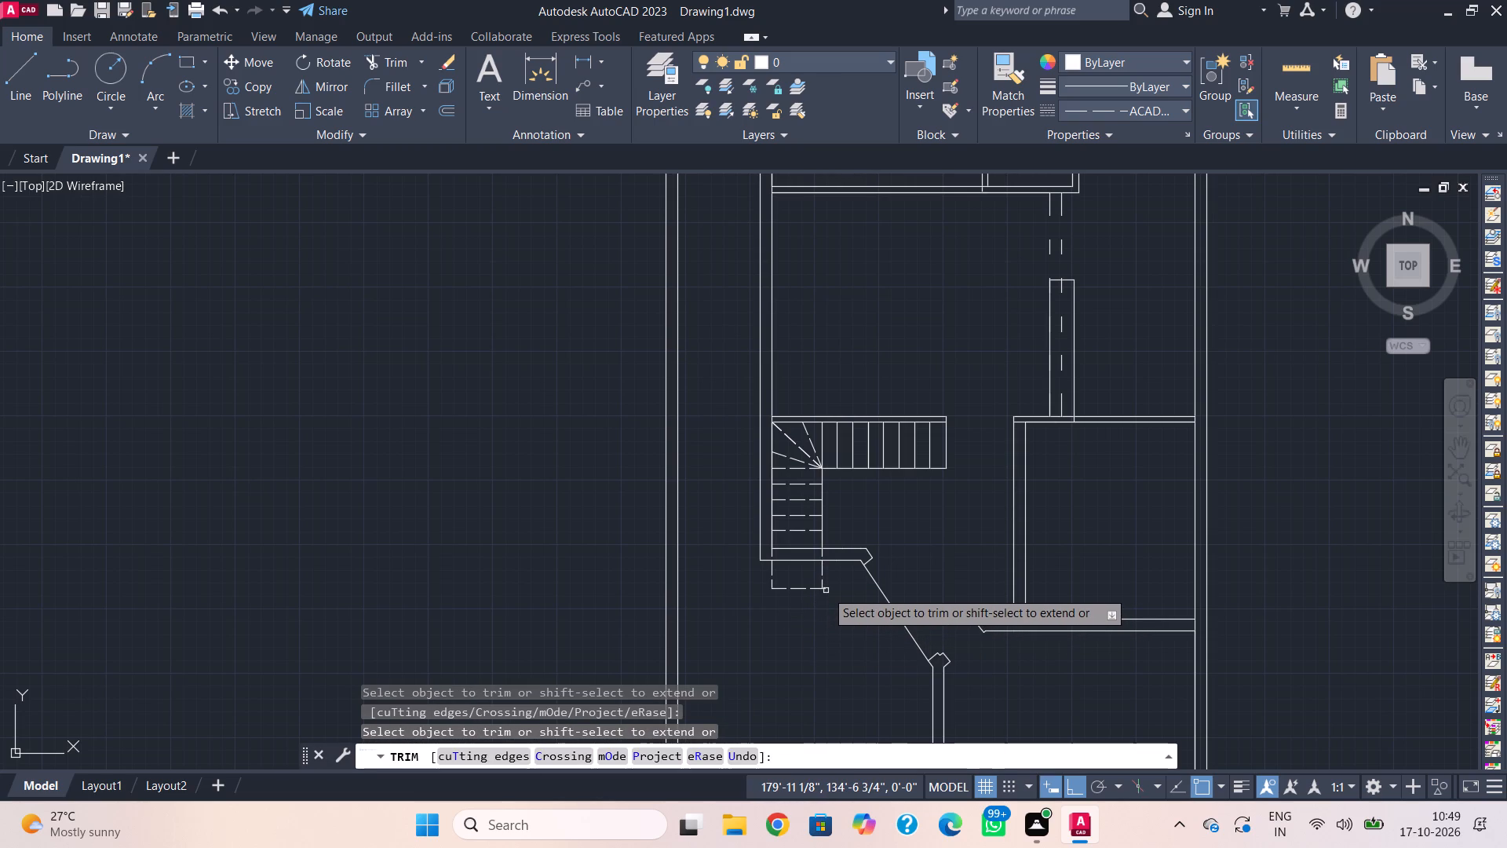
click(826, 590)
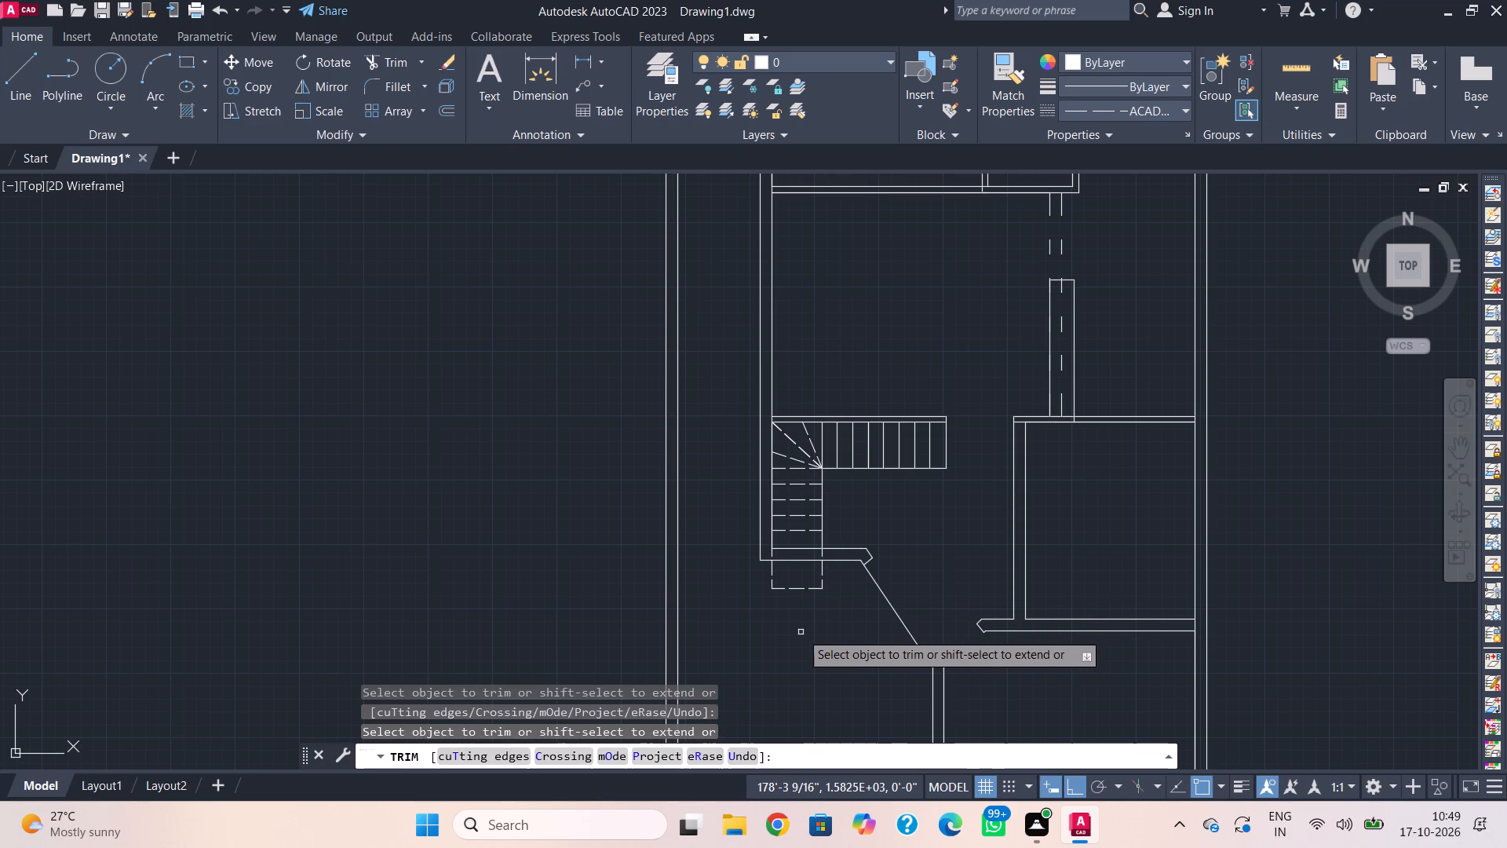
scroll(983, 581, down, 1)
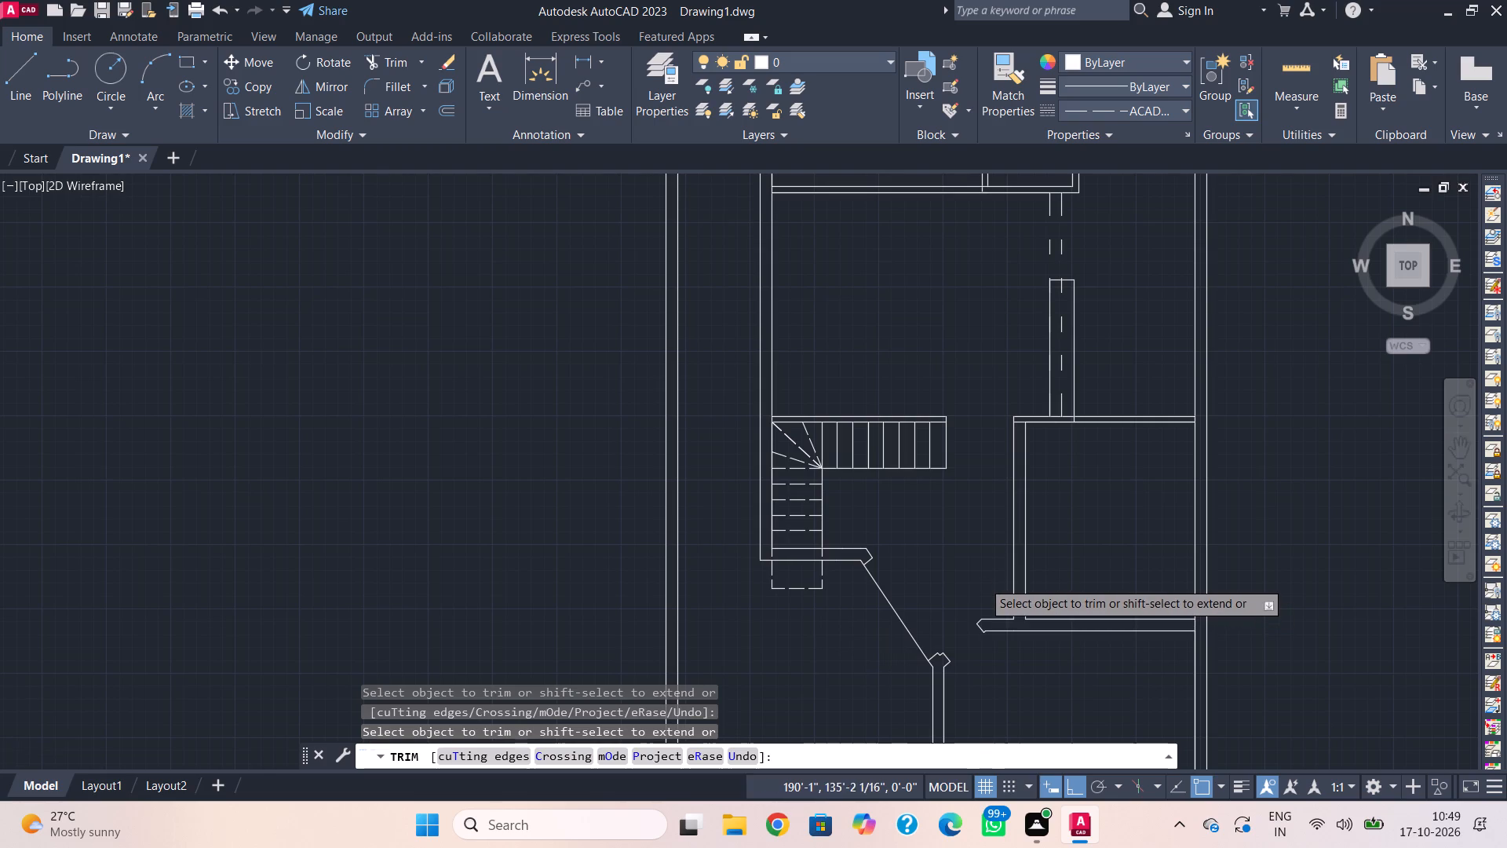
key(Escape)
Trim the short wall line crossing the corner of the room opposite the stairs so the two walls join cleanly.
scroll(984, 588, down, 1)
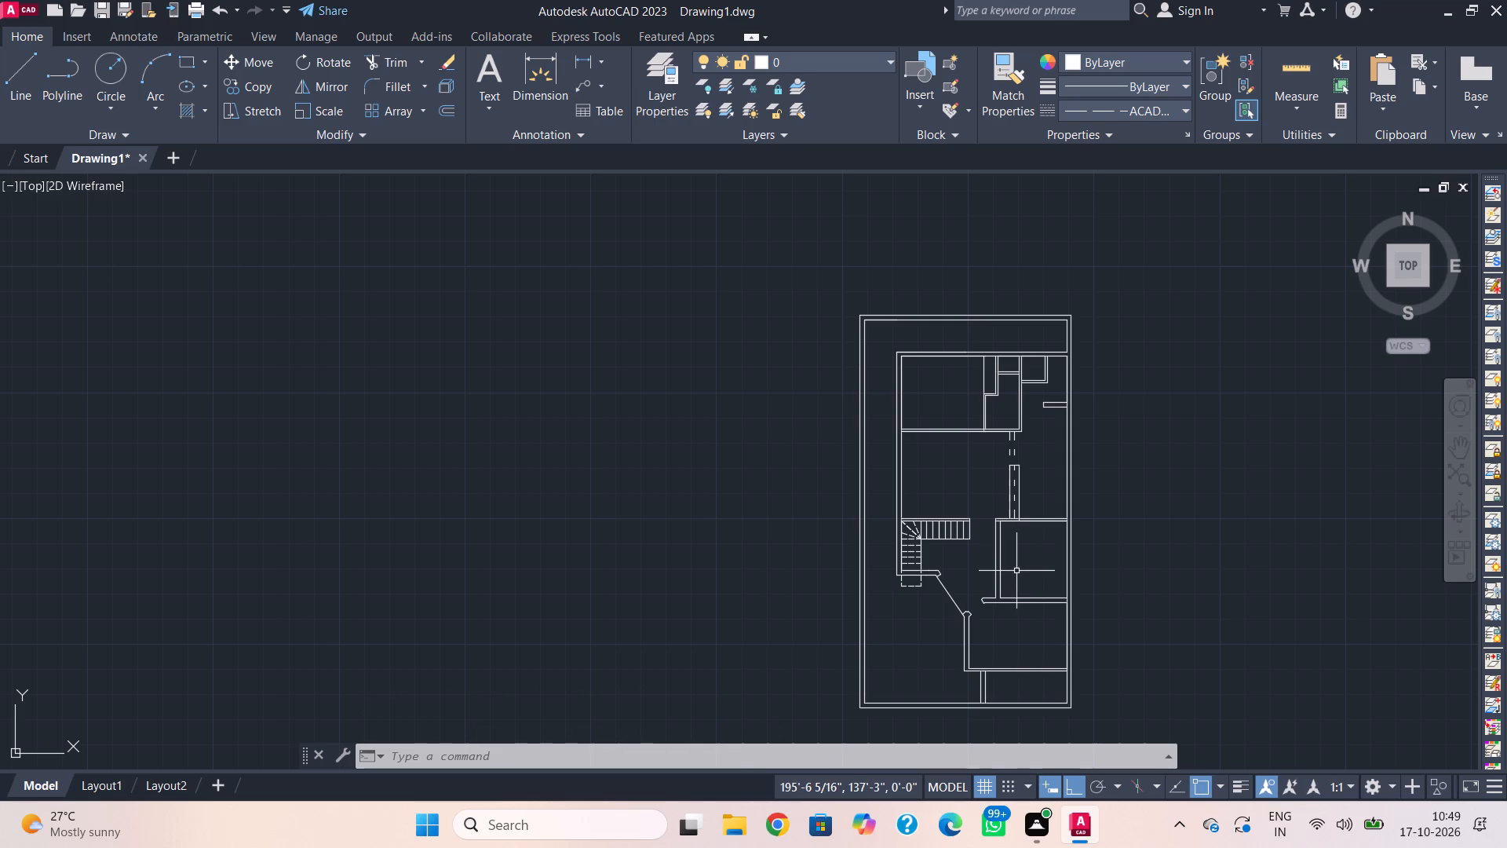
middle_drag(1011, 510, 987, 557)
scroll(987, 561, up, 4)
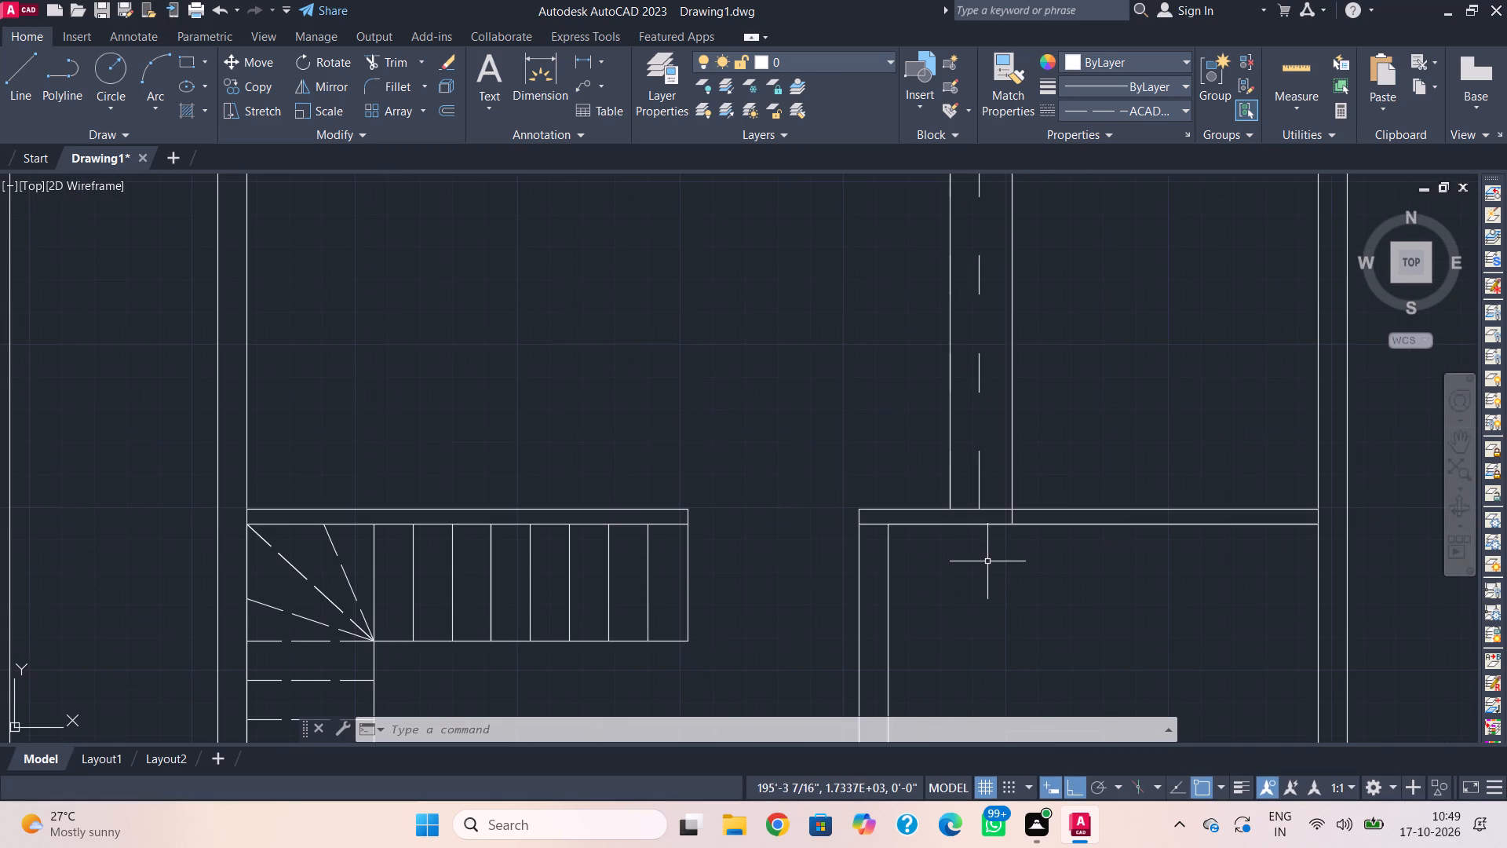
text(tr)
key(space)
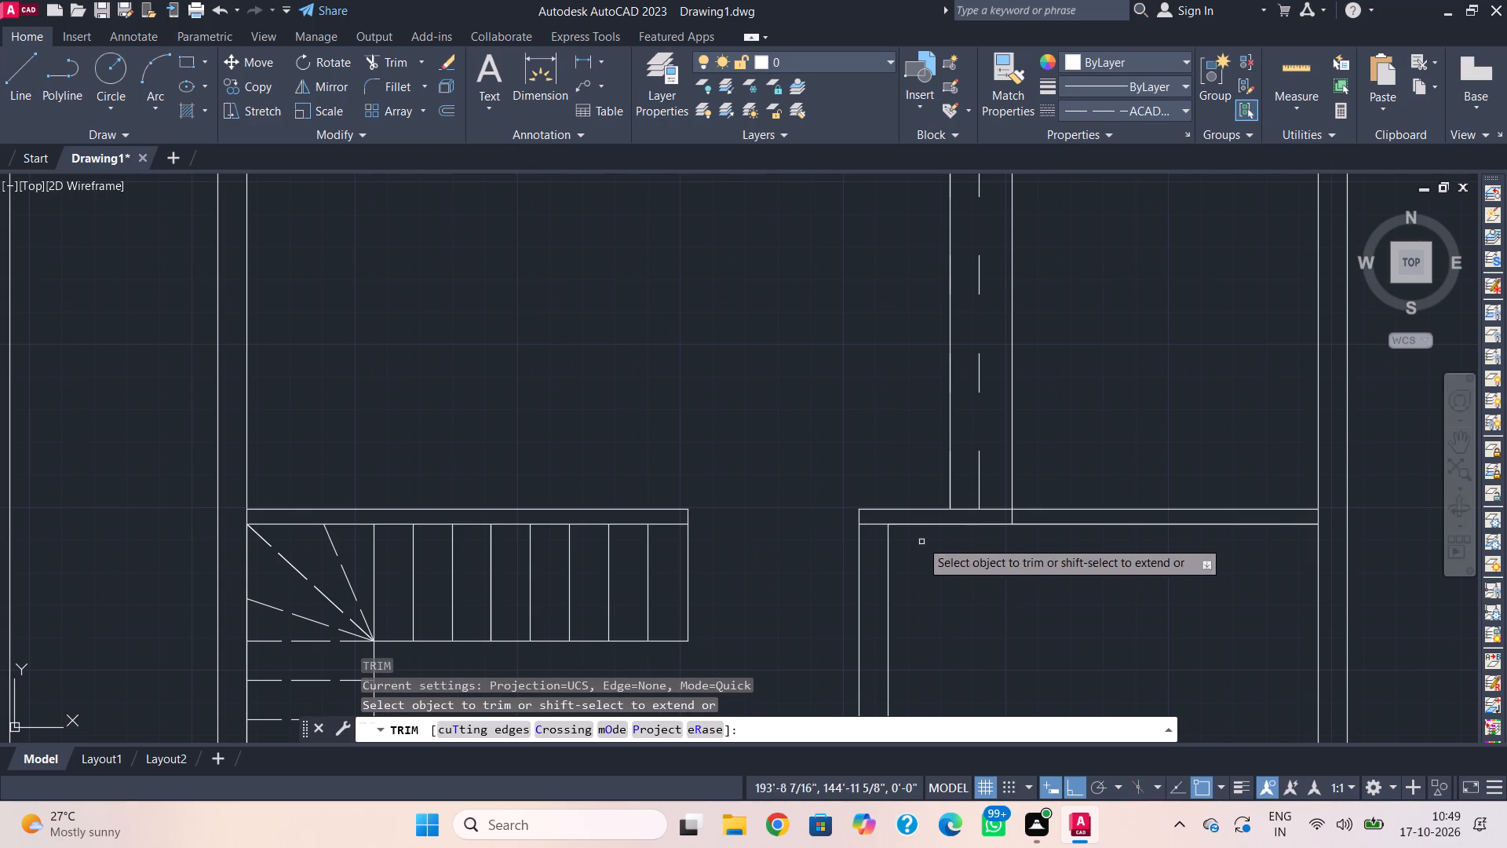
click(879, 525)
key(Escape)
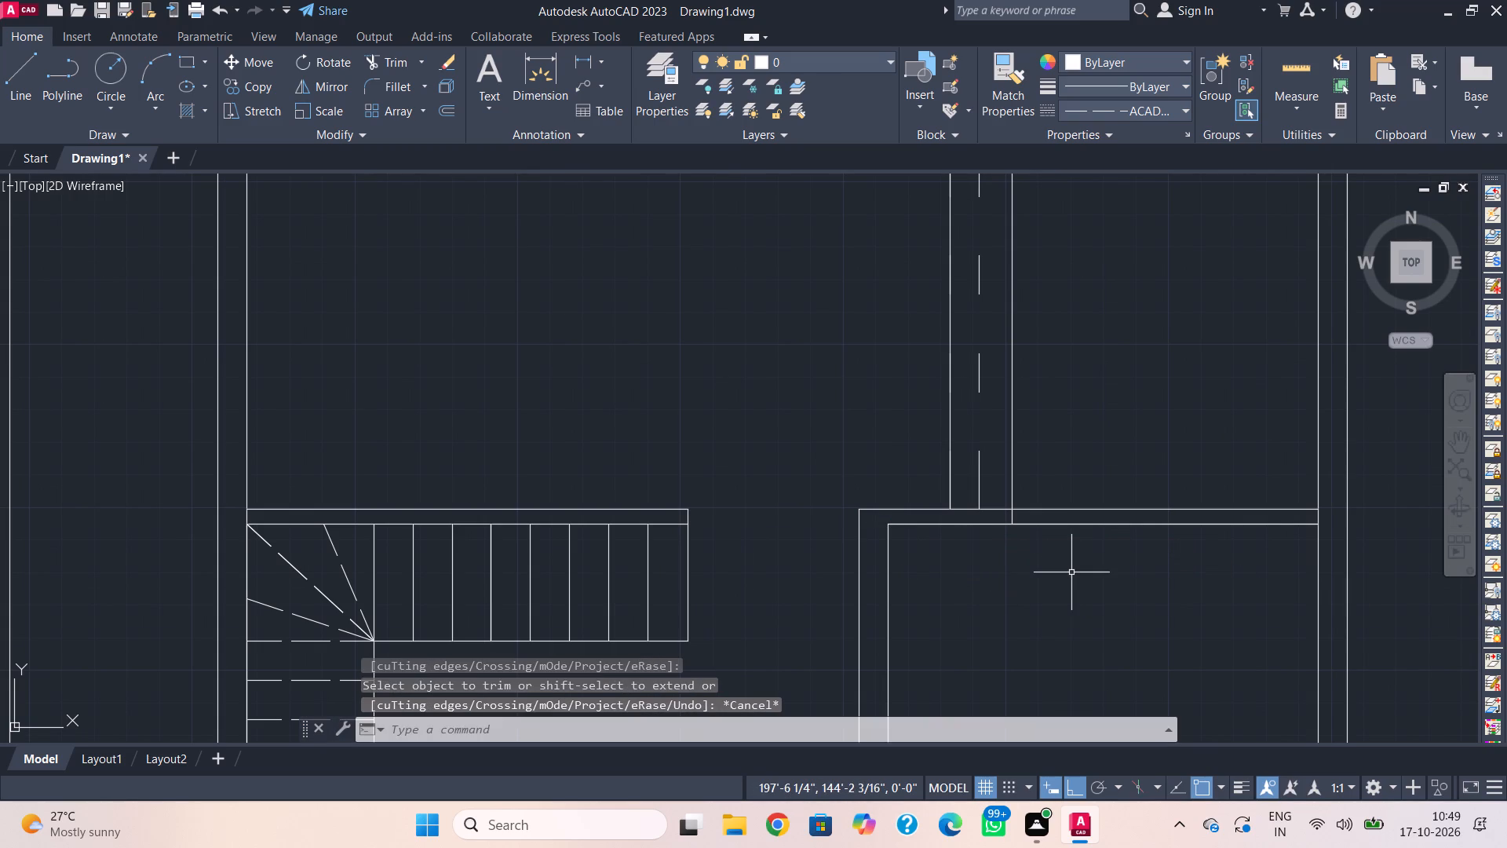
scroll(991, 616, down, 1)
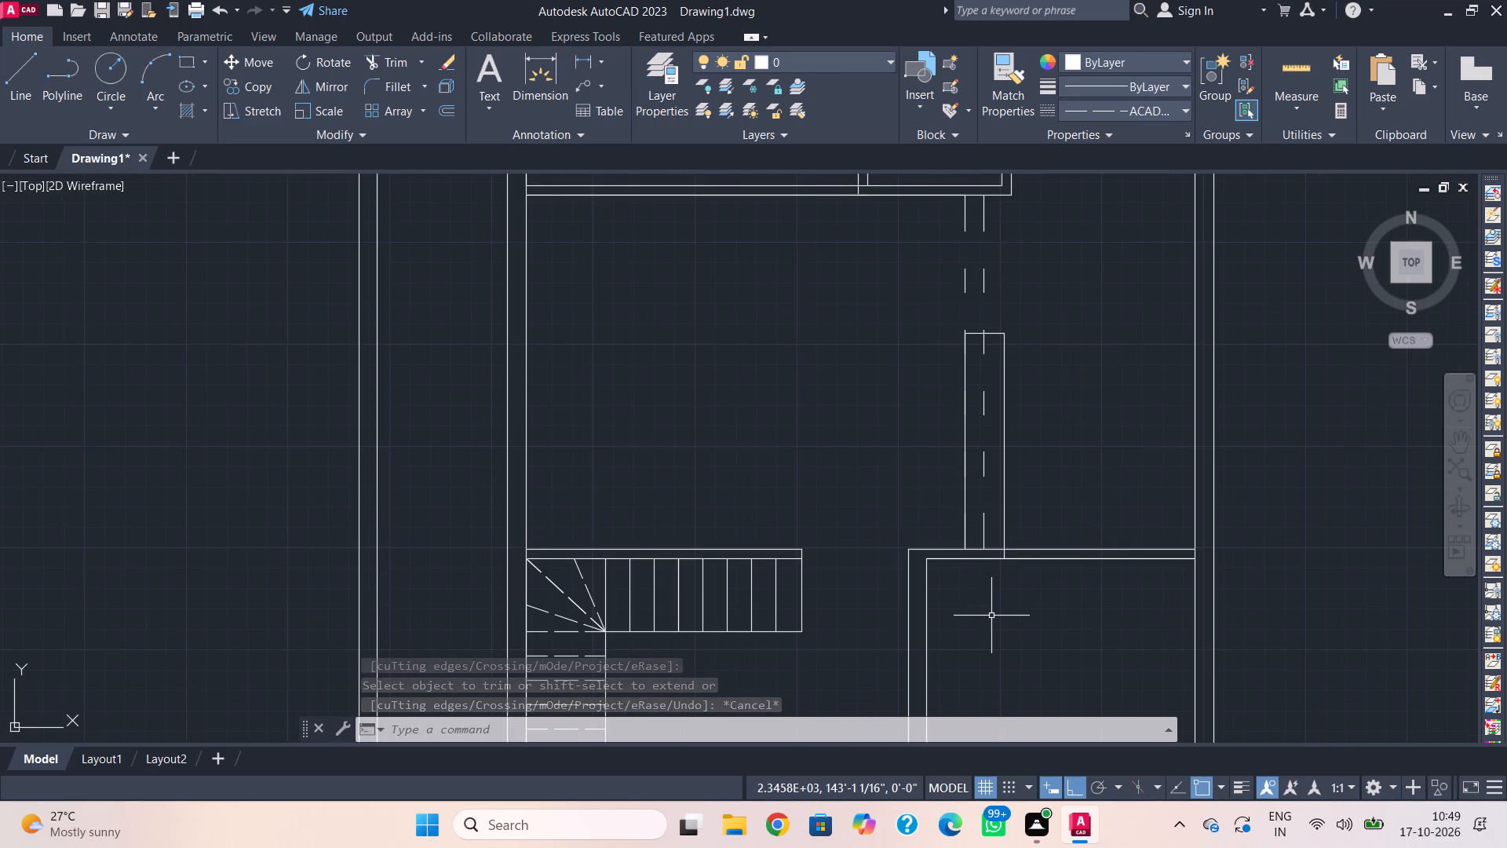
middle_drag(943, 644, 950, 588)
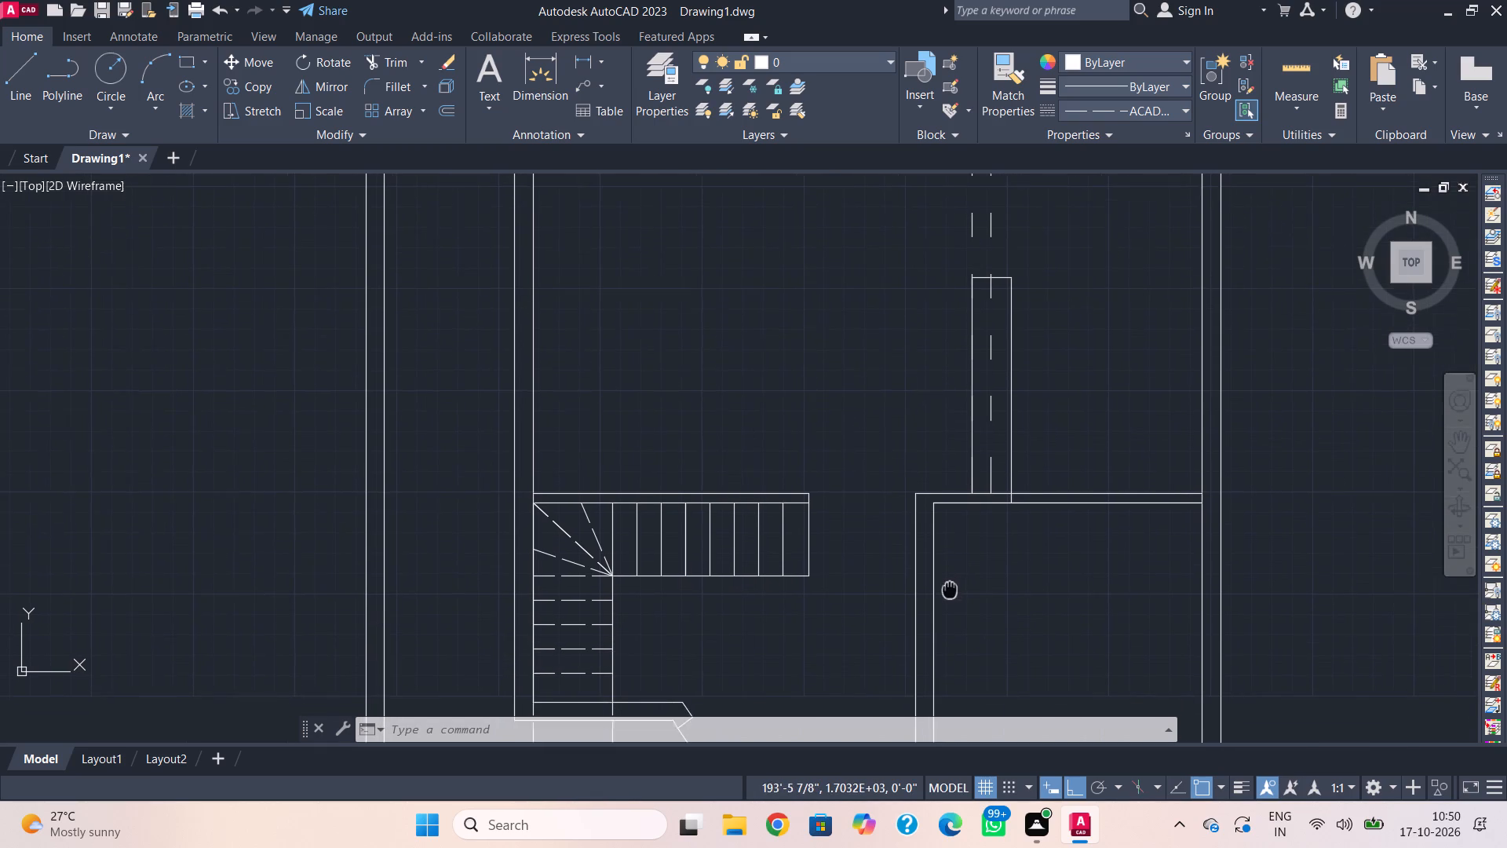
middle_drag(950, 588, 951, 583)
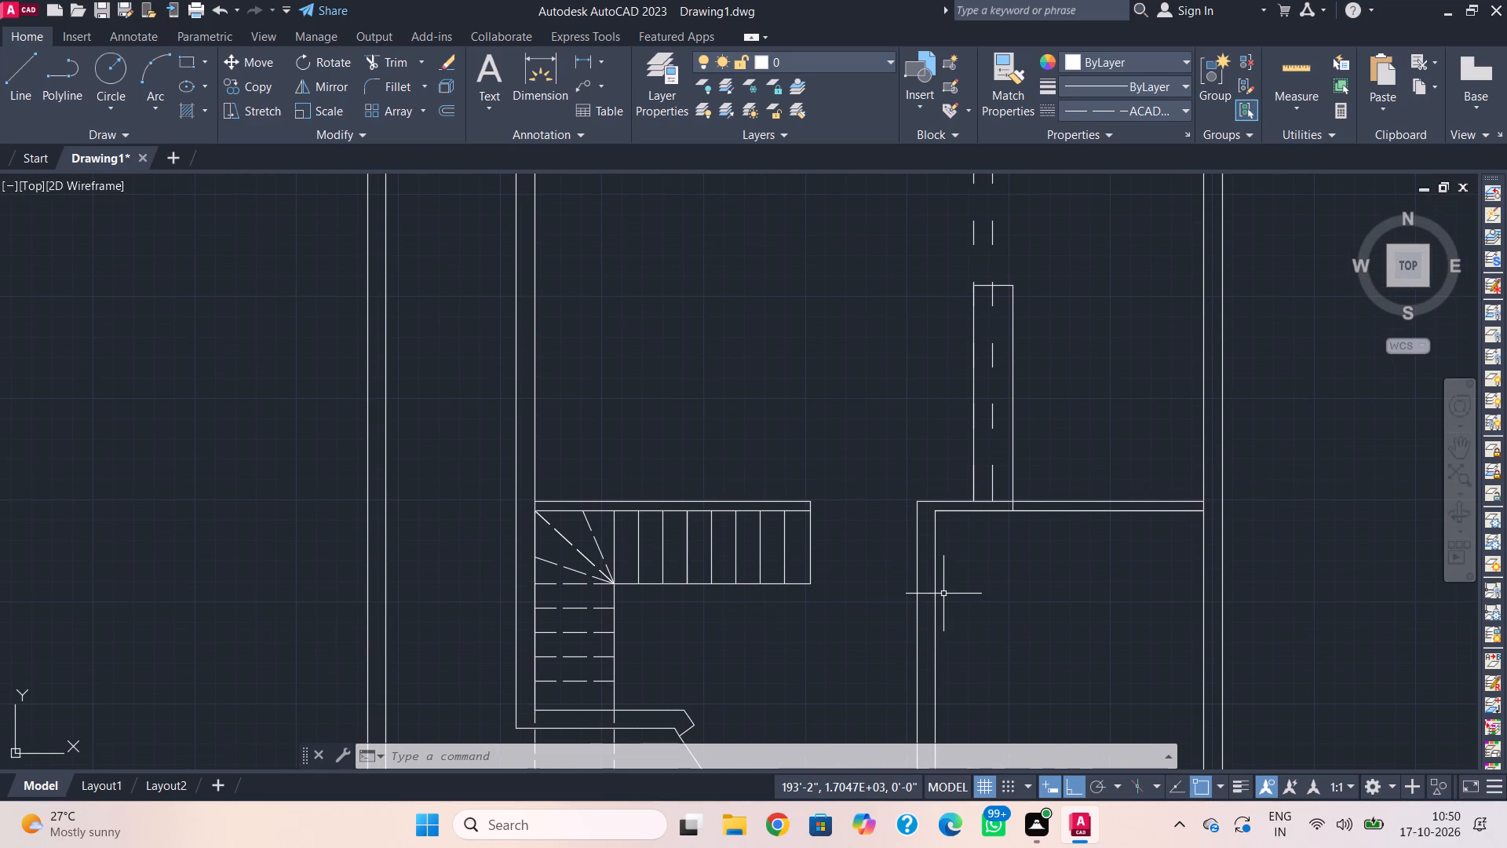
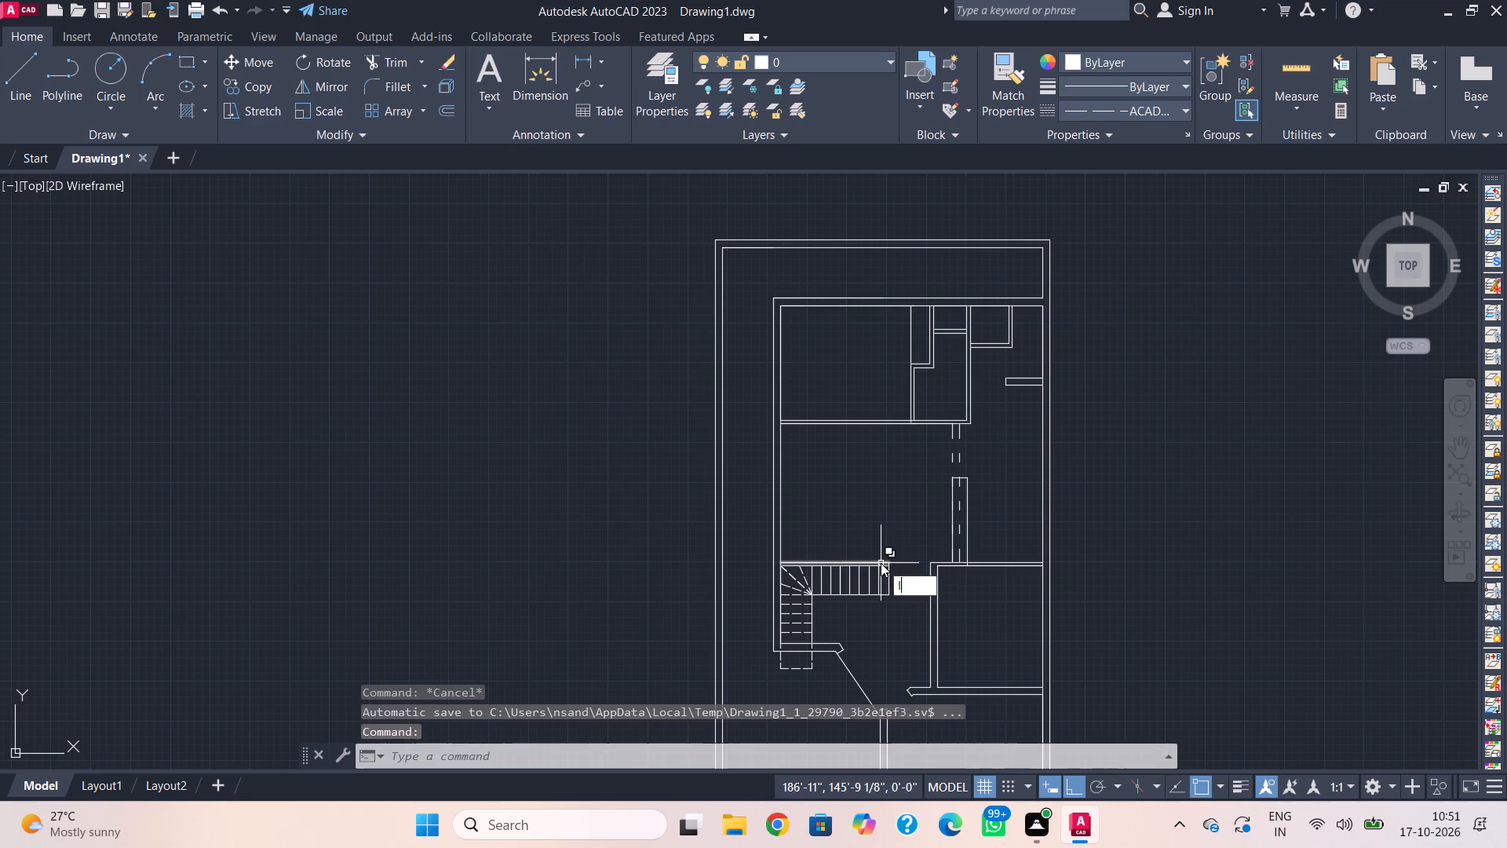
Set the current linetype to ByLayer.
key(space)
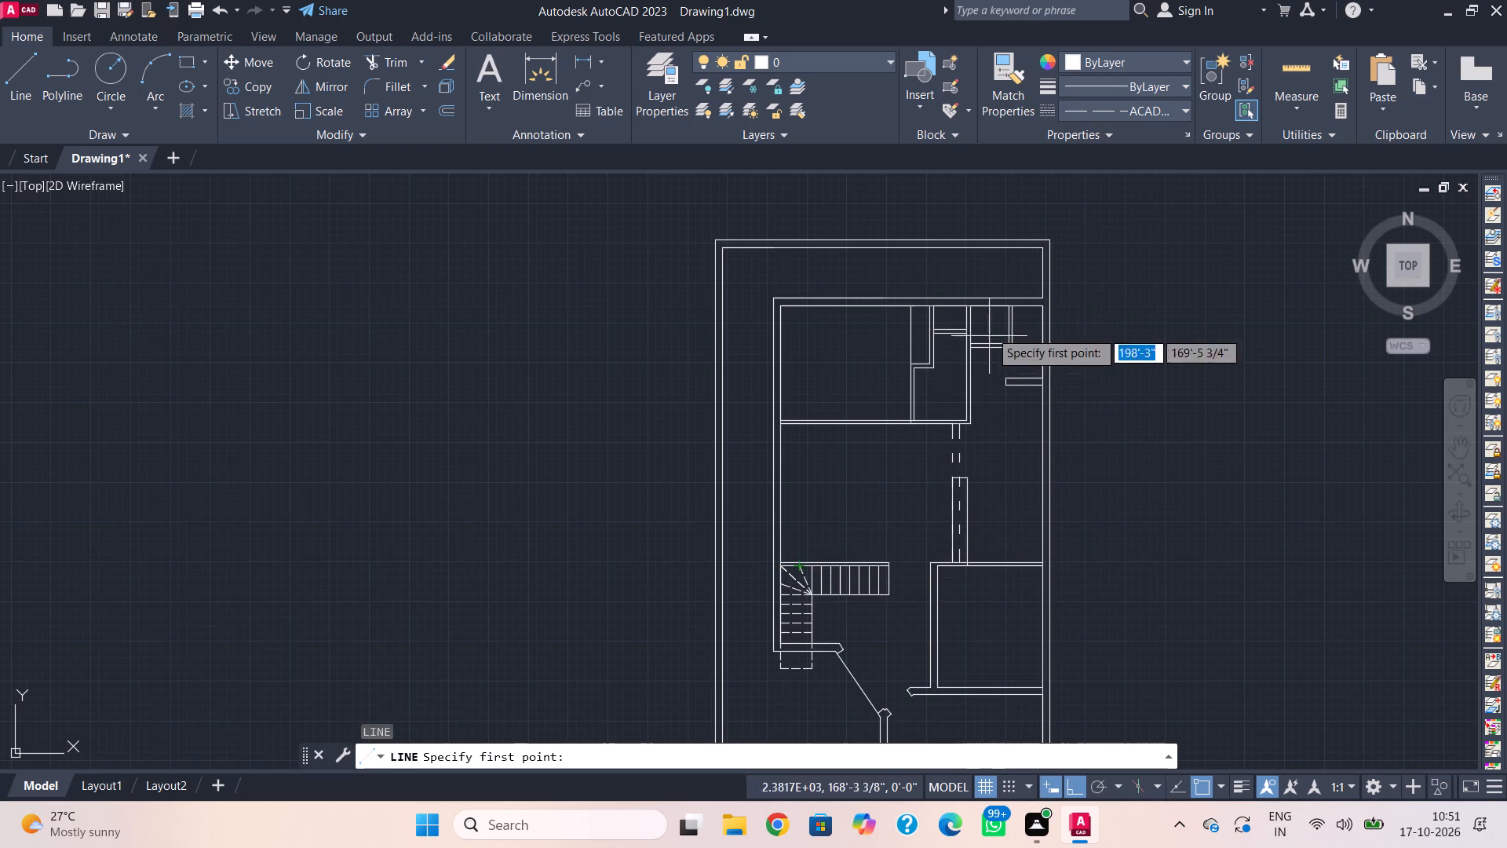
click(1106, 109)
click(1135, 130)
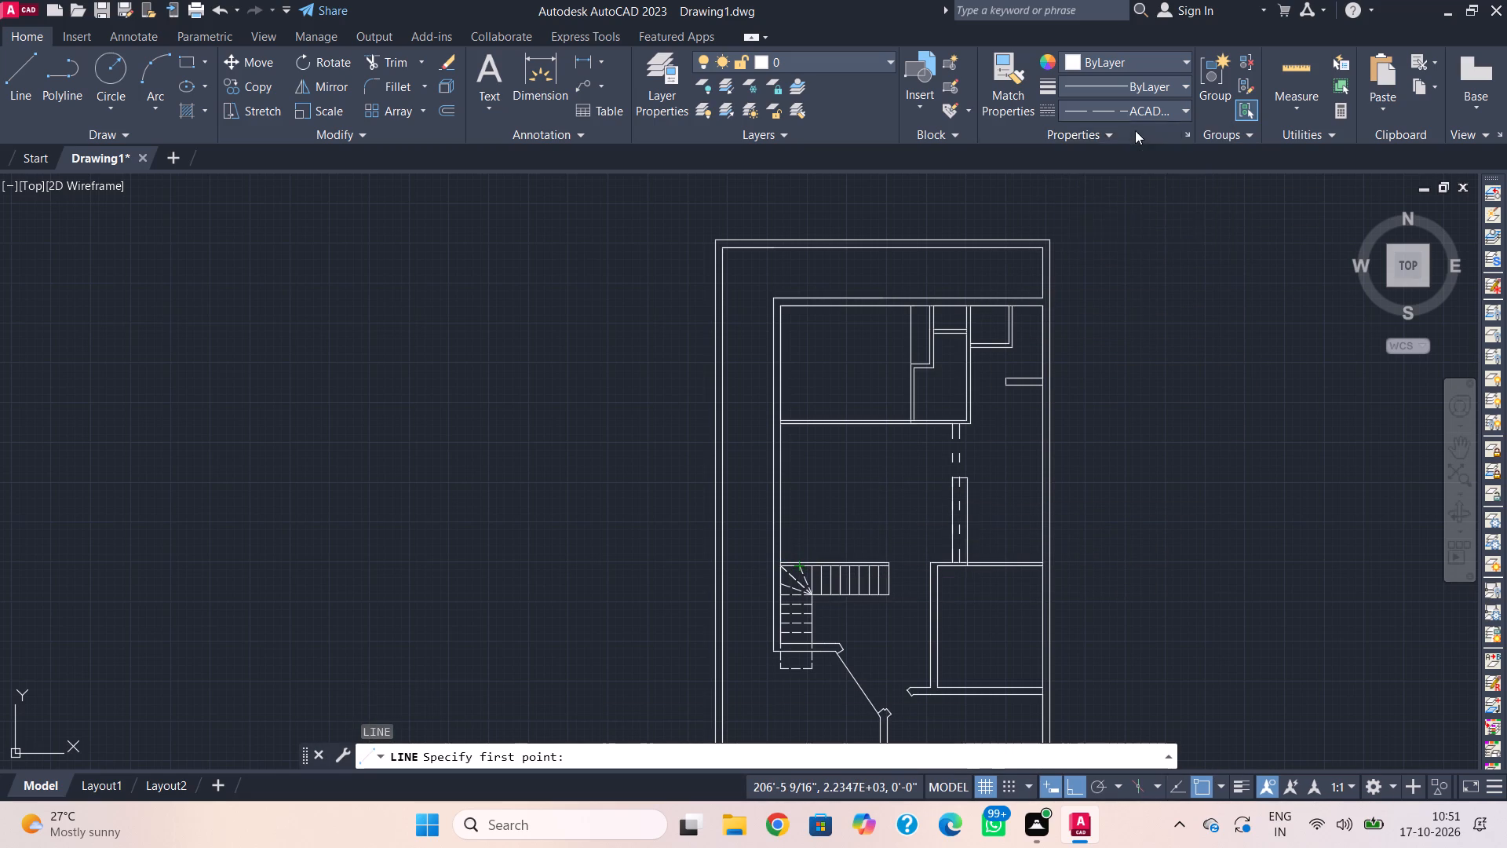
key(Escape)
Draw an 18' horizontal line from the left wall's inner face across the room above the staircase.
text(l)
key(space)
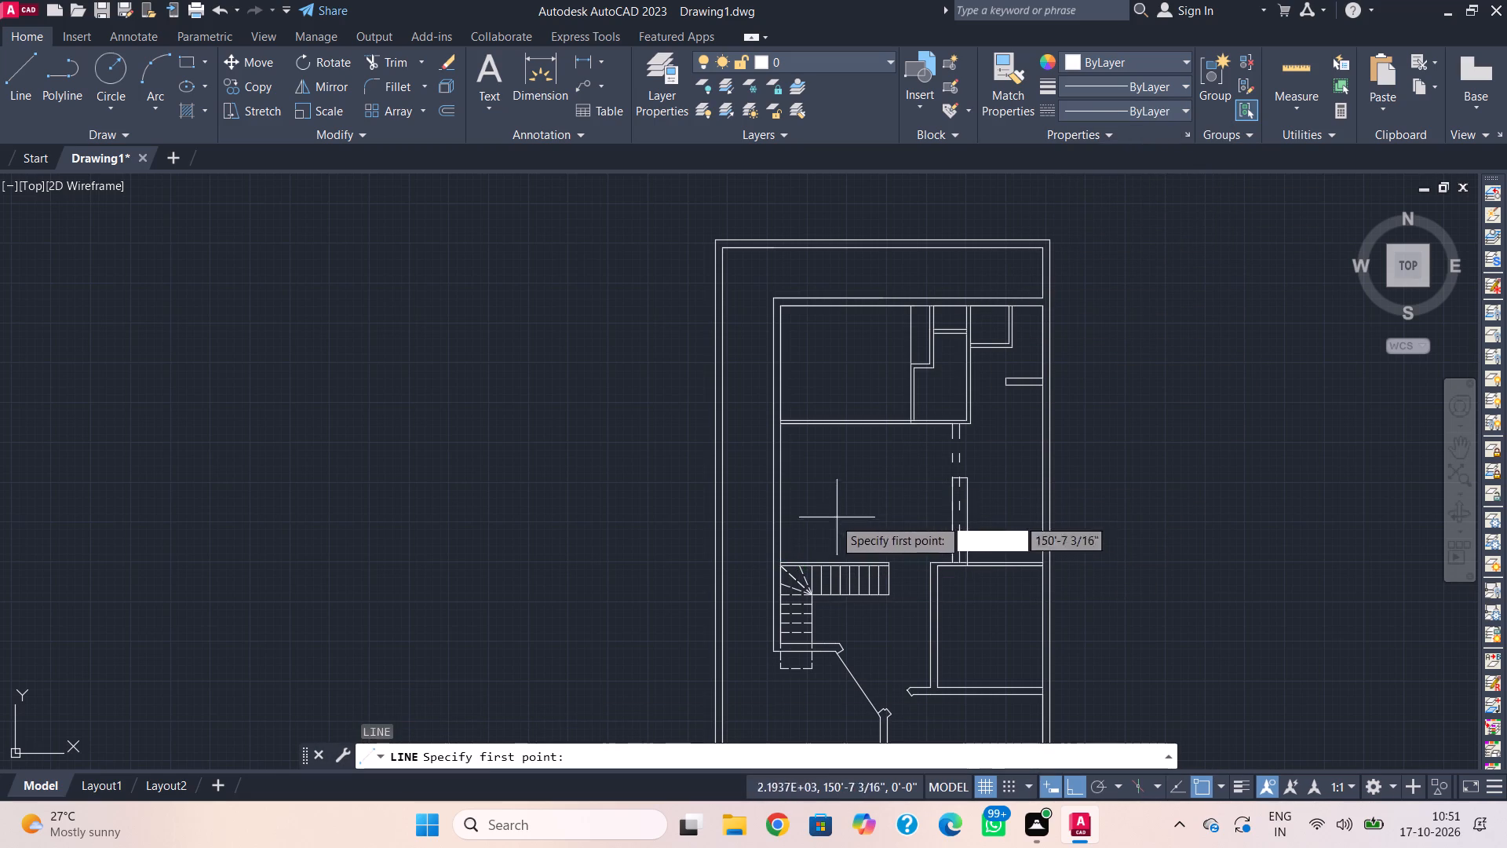
click(779, 478)
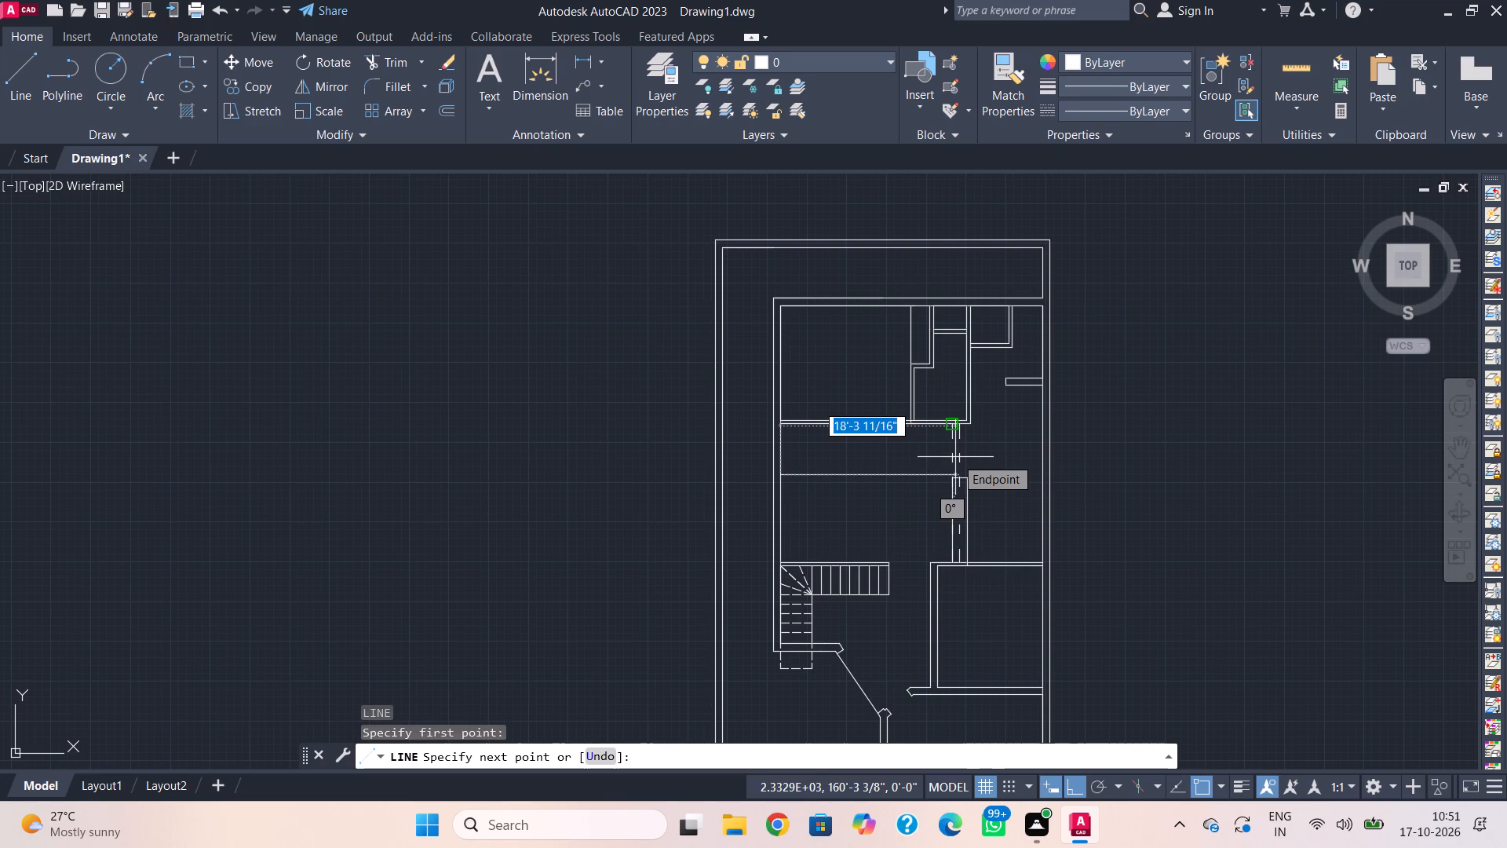
text(18')
key(Return)
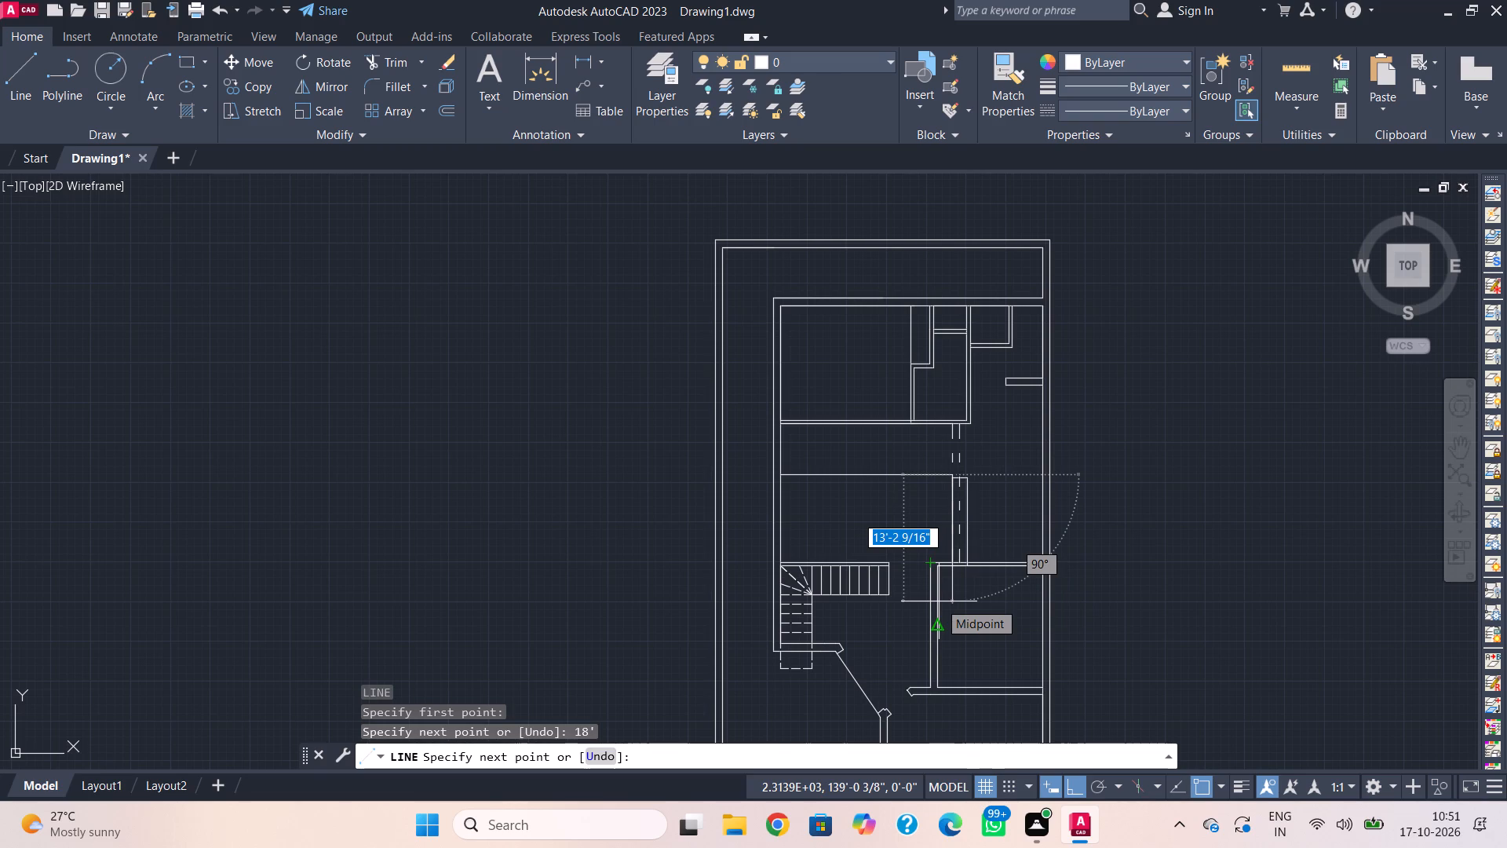
key(Escape)
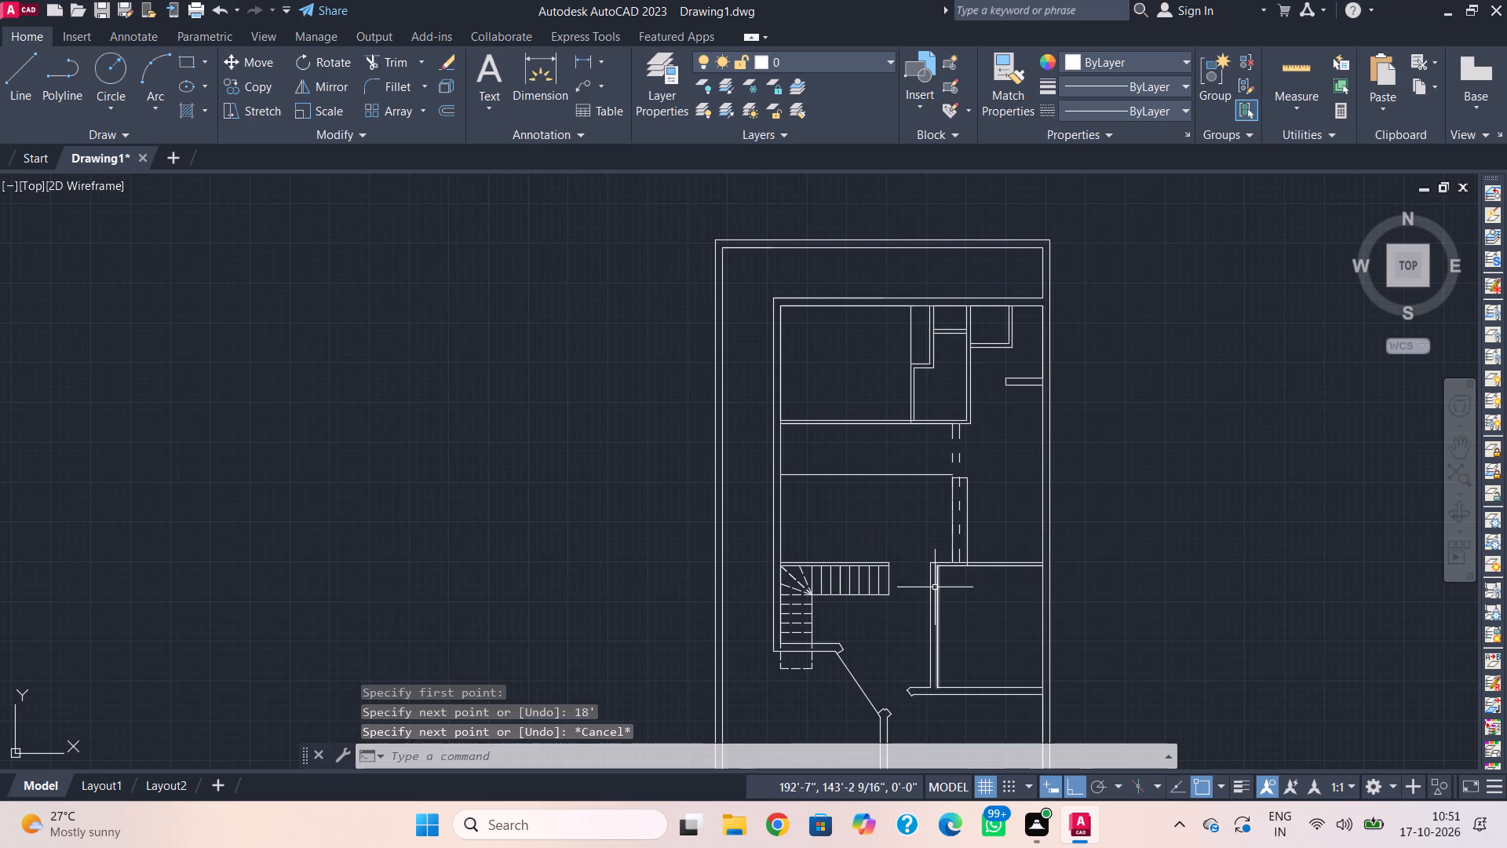
Draw a horizontal line across the dashed partition, starting directly above the inner corner of the room east of the staircase.
scroll(935, 578, up, 3)
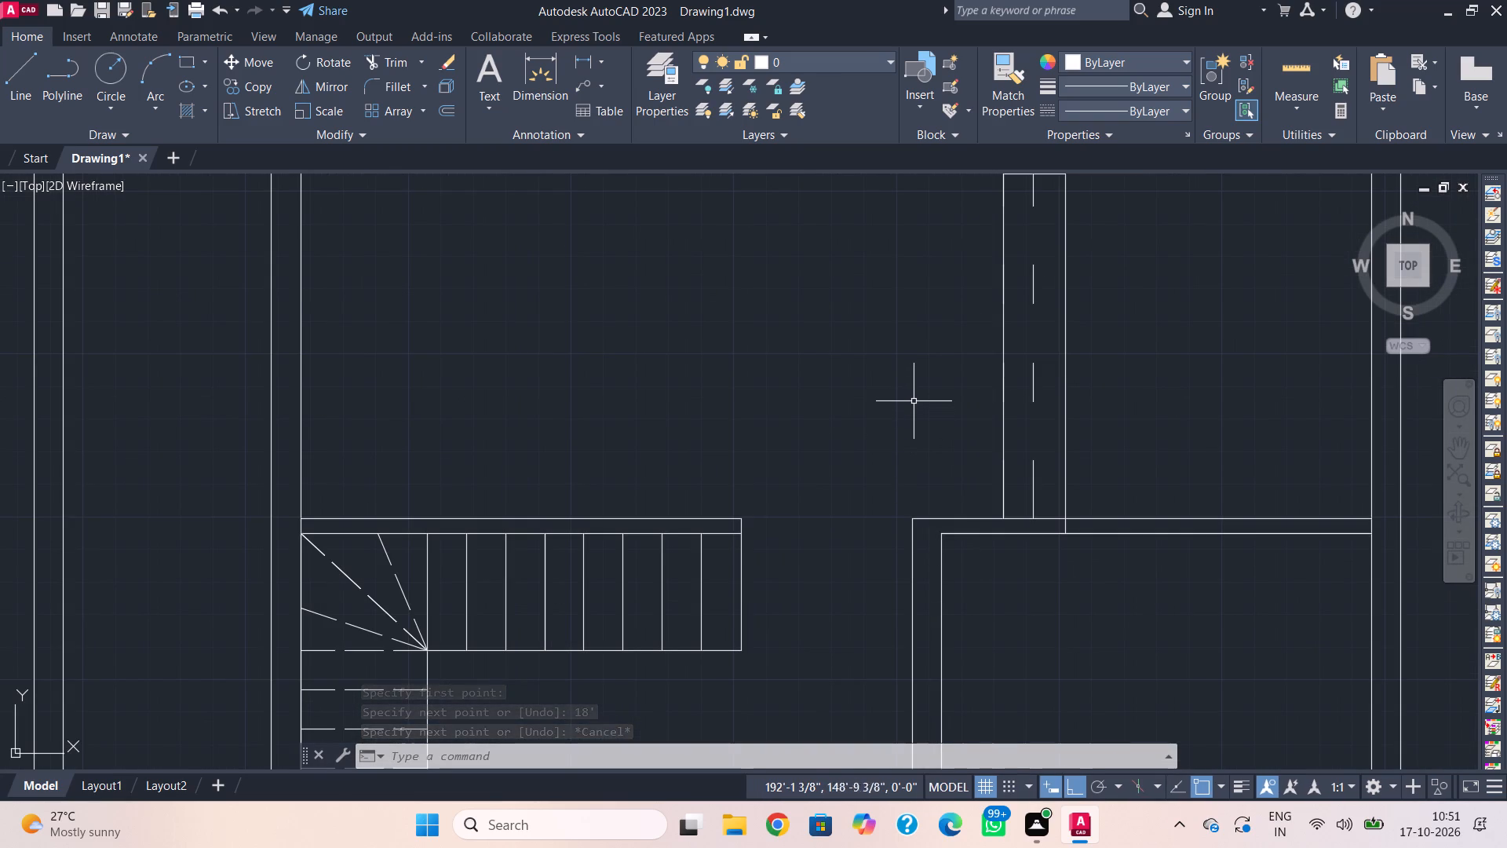
text(l)
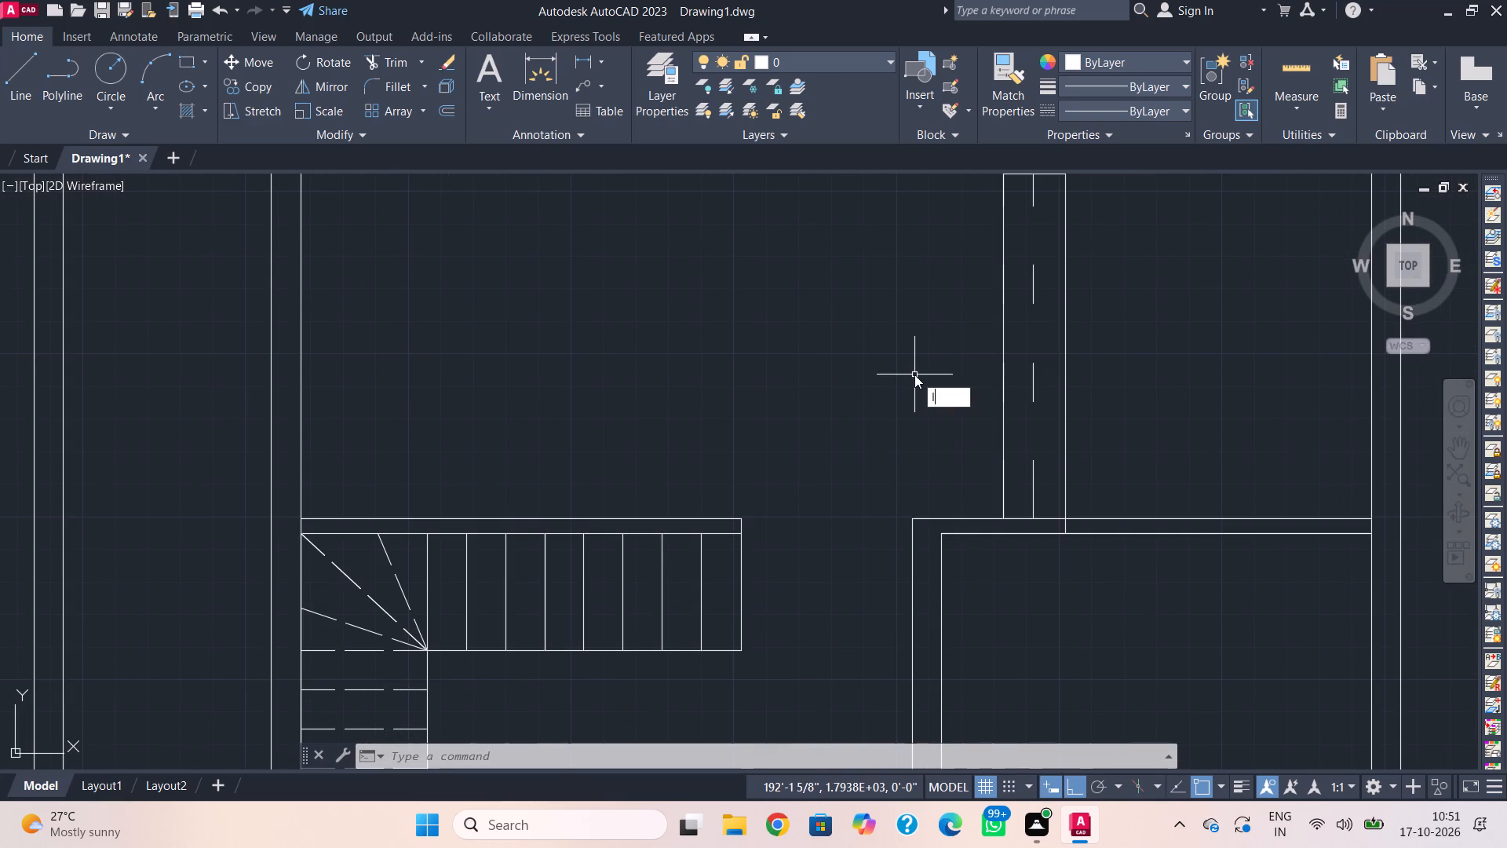
key(space)
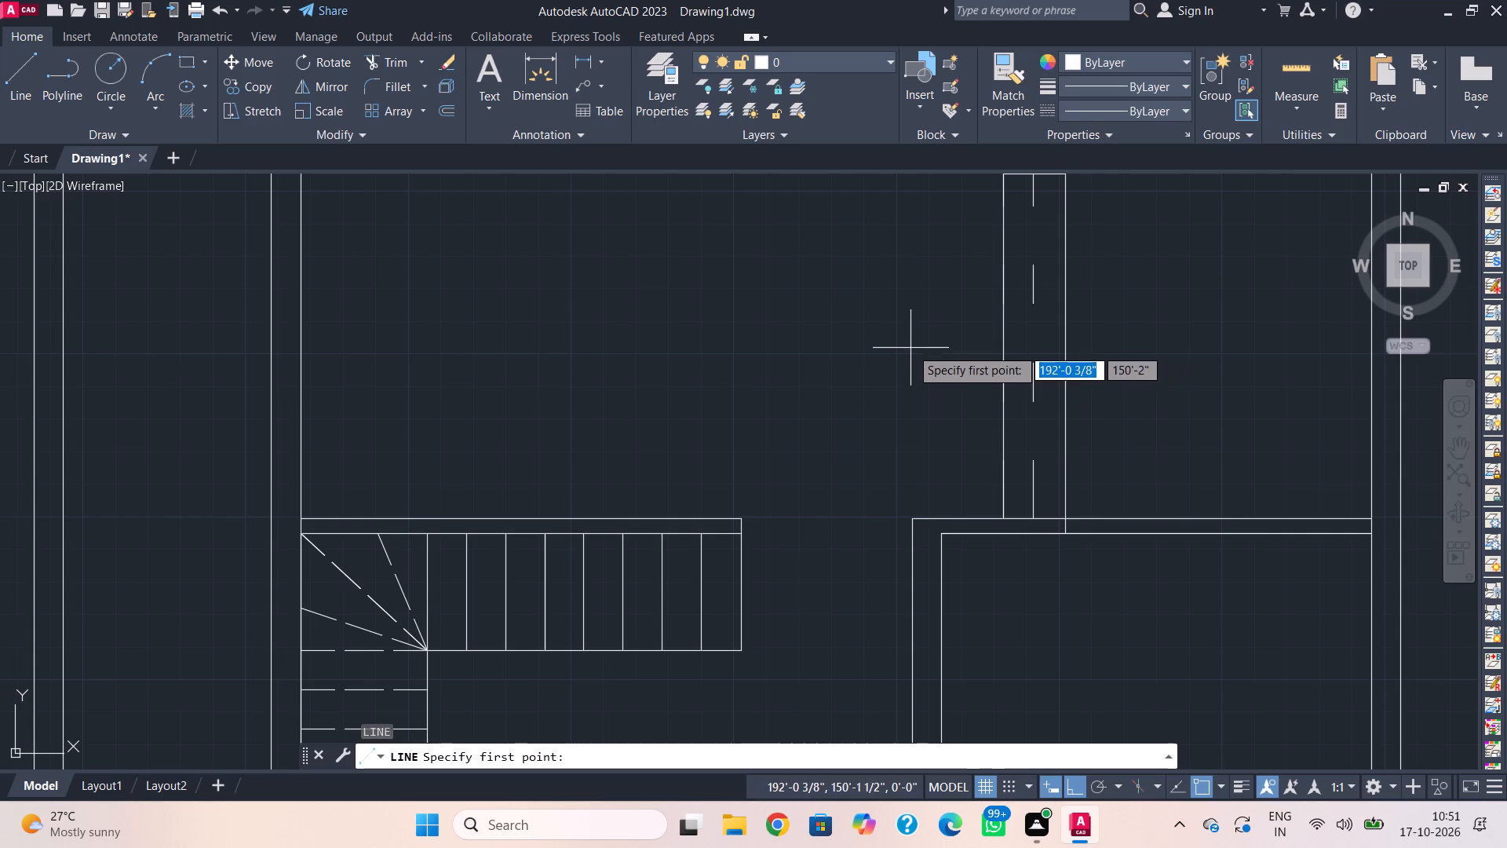
click(946, 323)
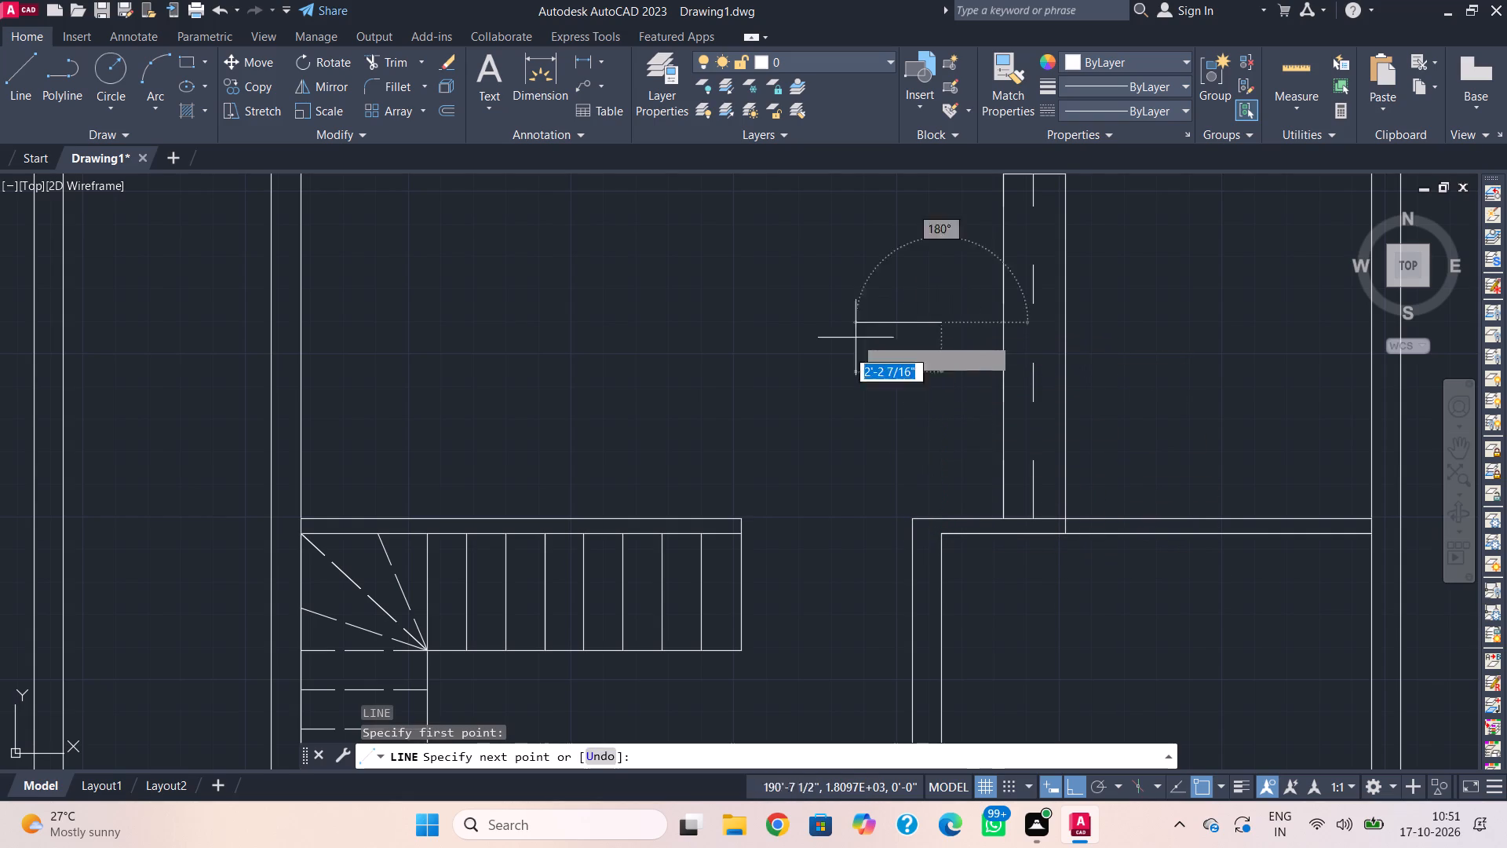
click(1242, 289)
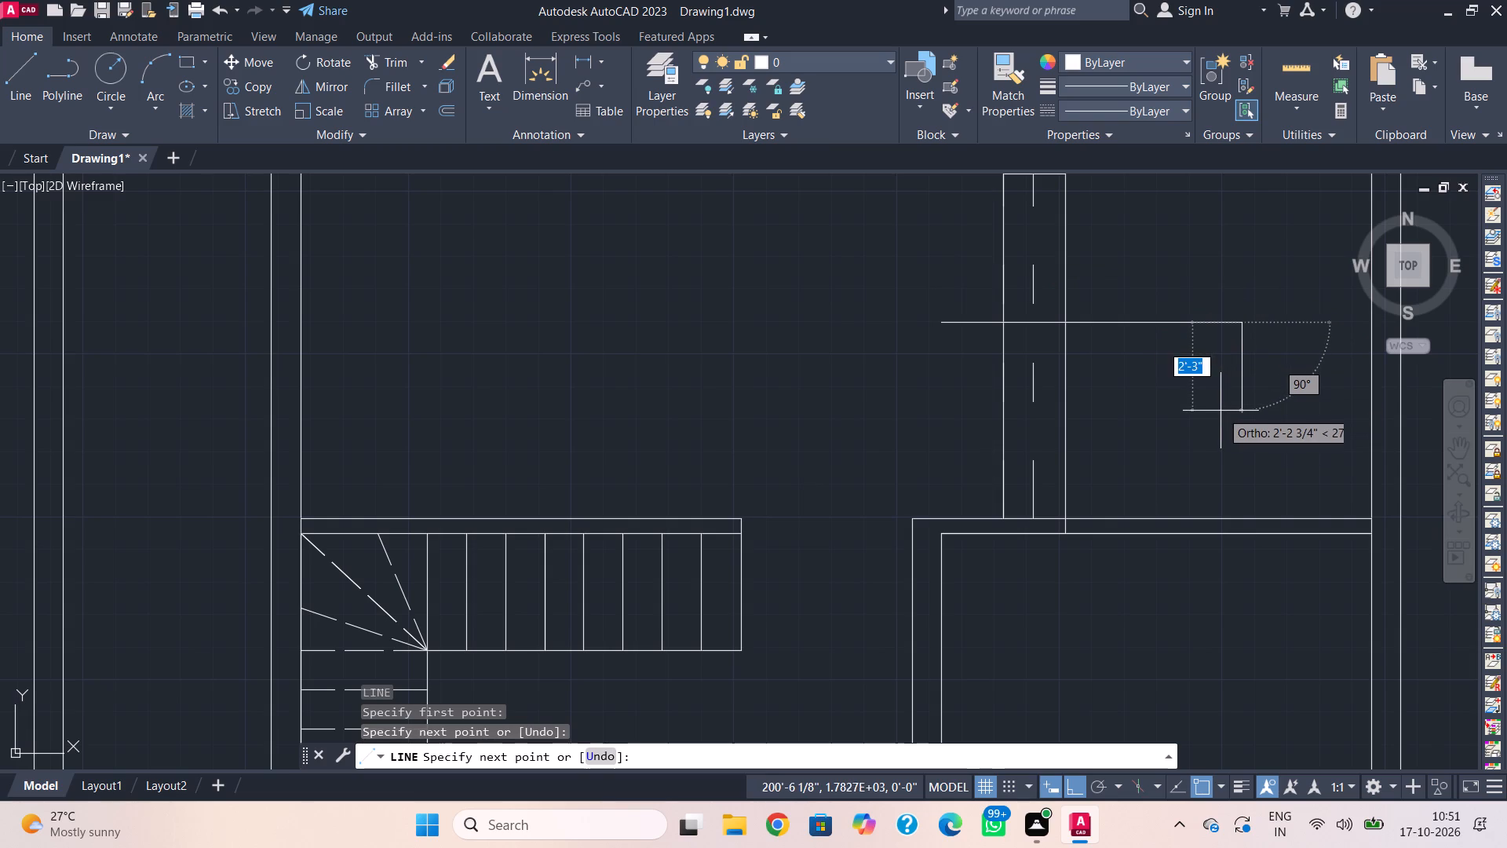
key(Escape)
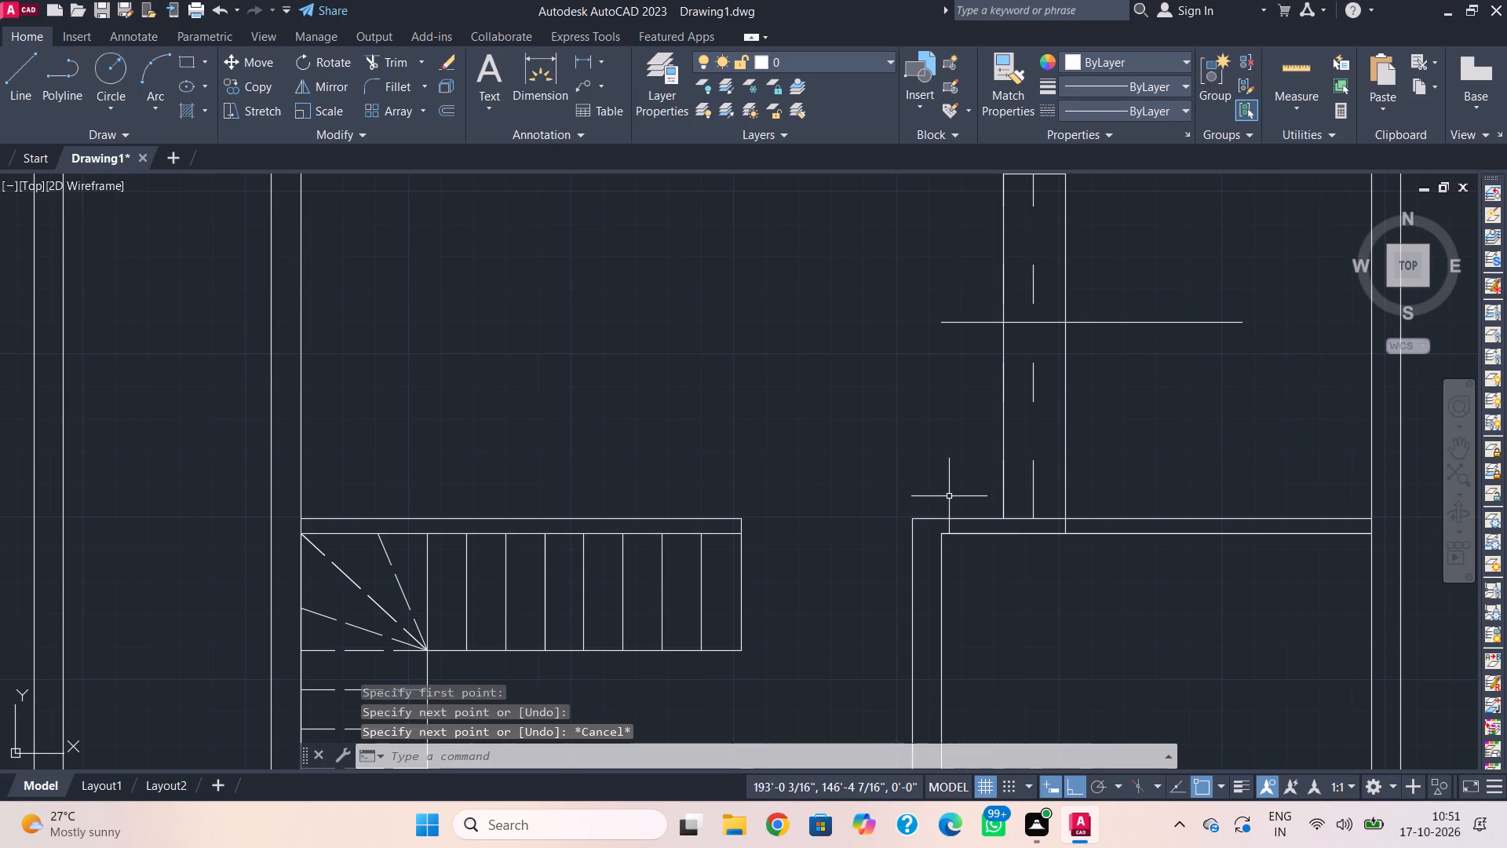
Draw a vertical line about 7' upward from the outer corner of the room east of the staircase.
key(l)
key(space)
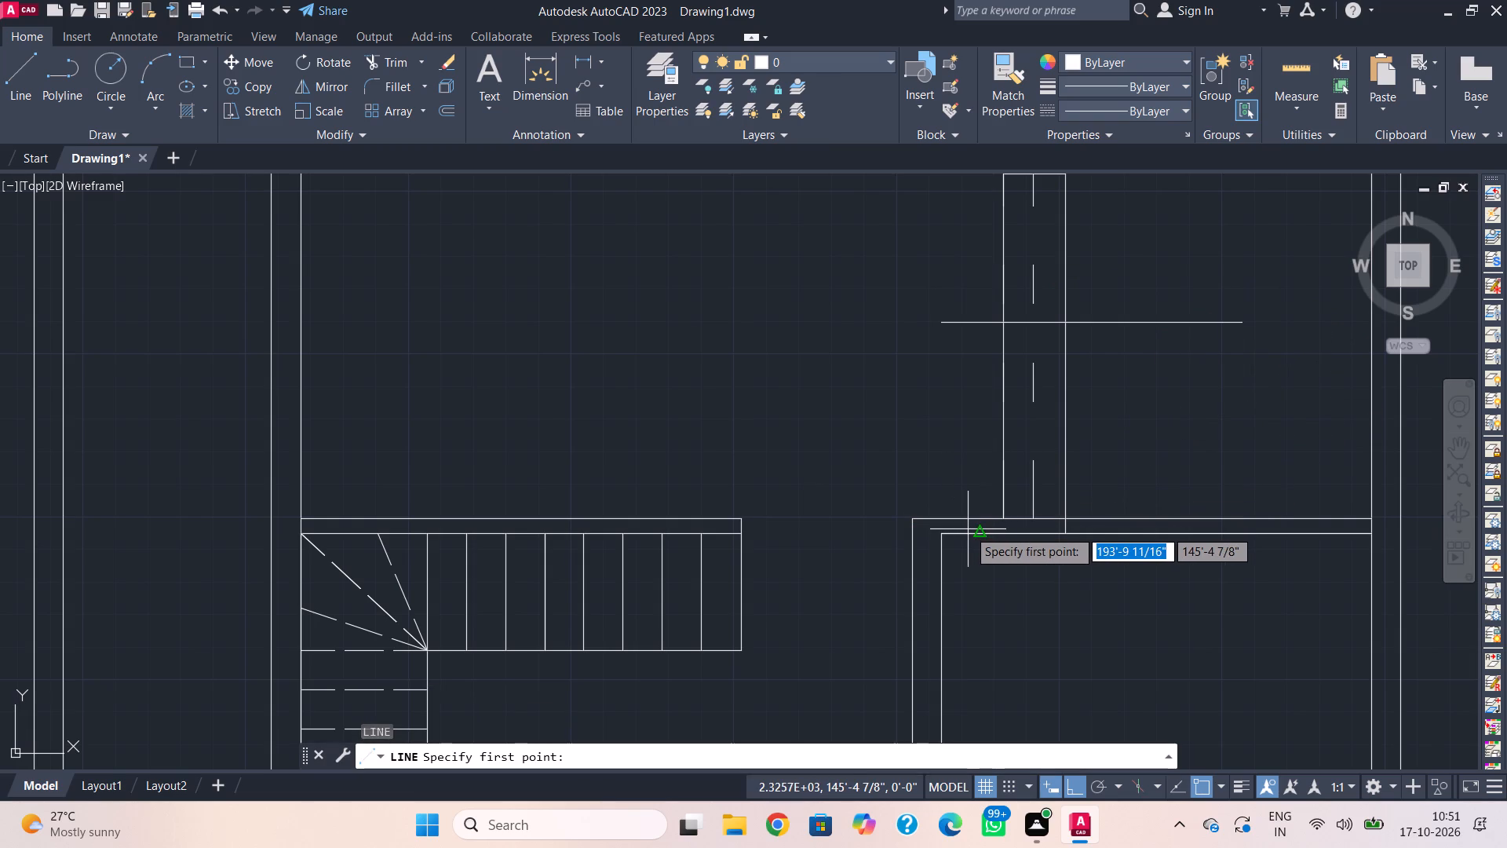
click(913, 521)
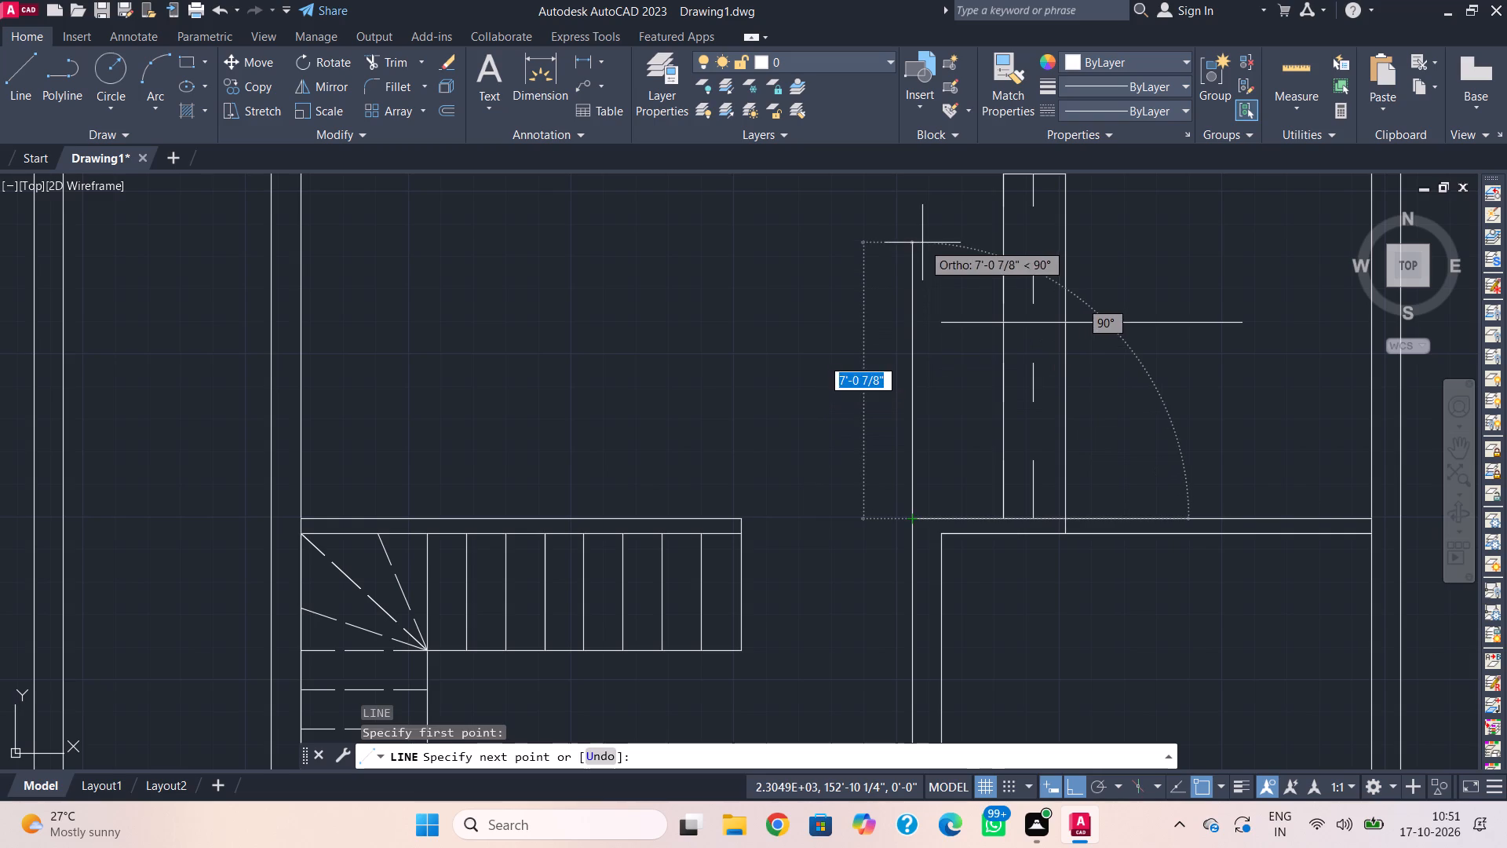
click(922, 243)
key(Escape)
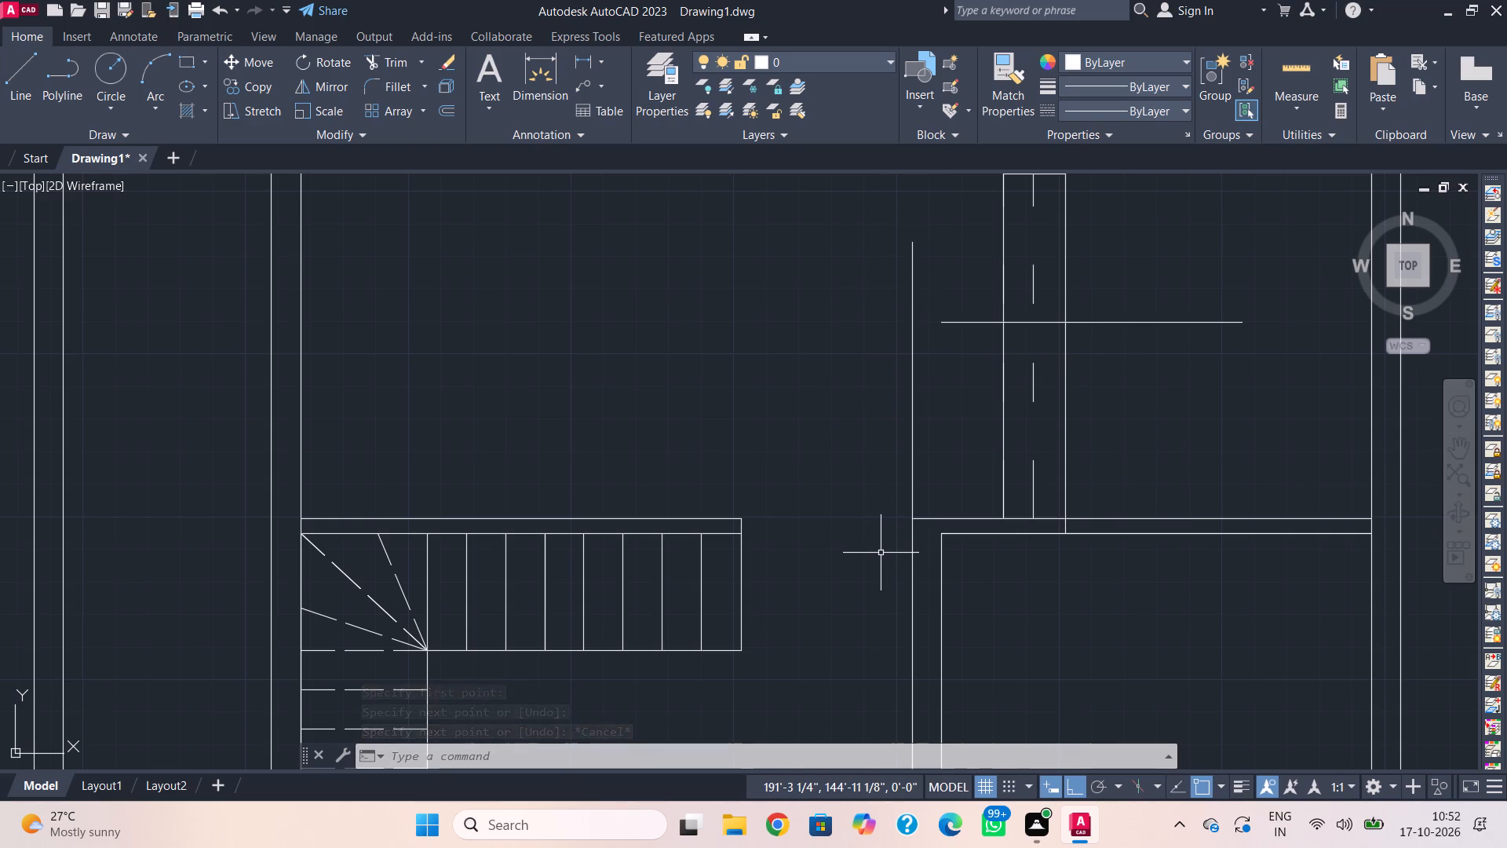
Extend the room's inner vertical wall line up to the new horizontal line, and that horizontal line to the new vertical line.
text(ex)
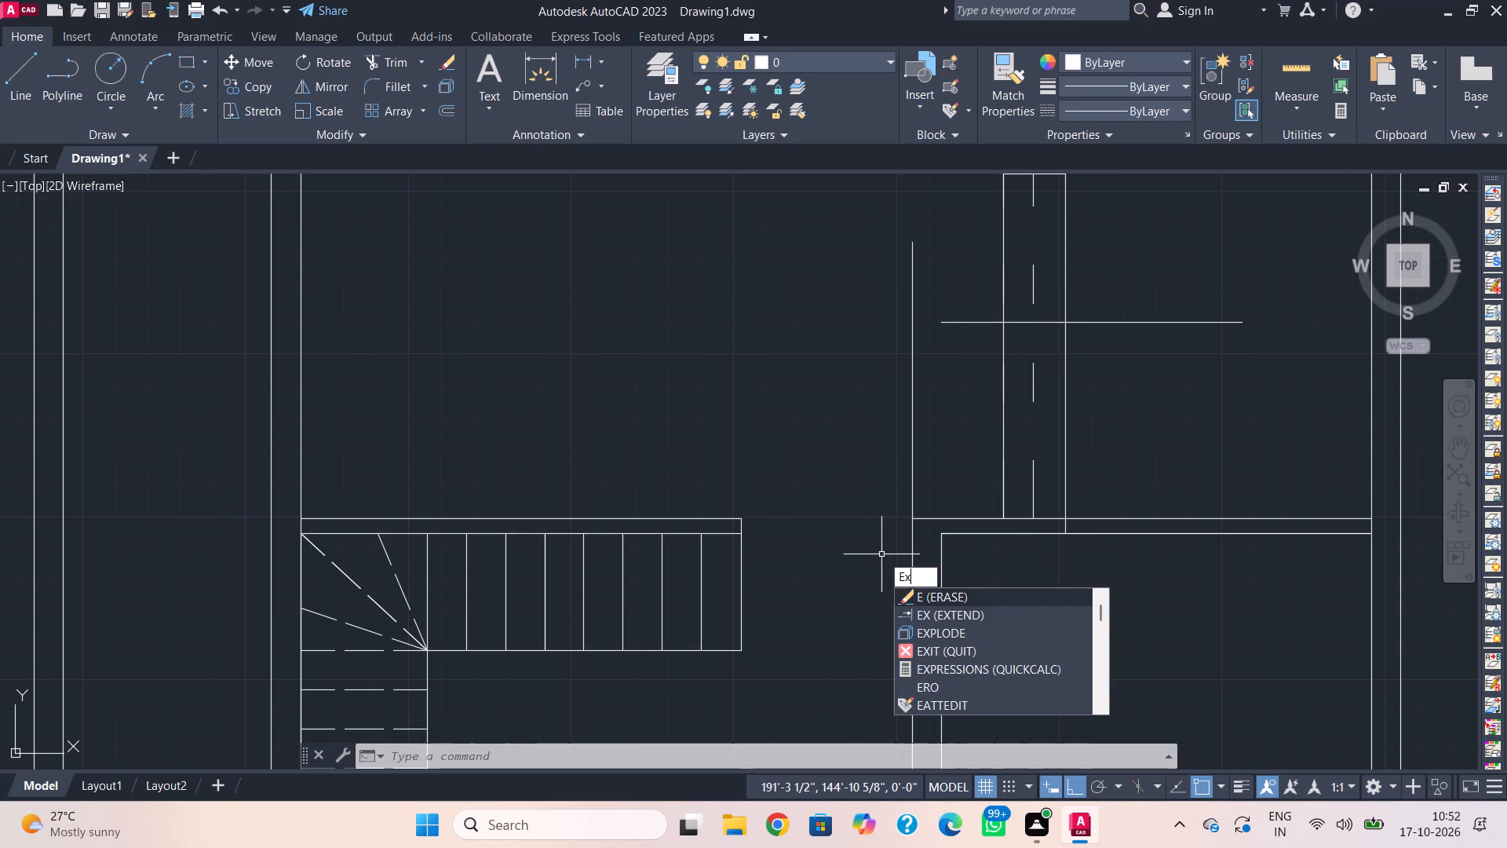
key(space)
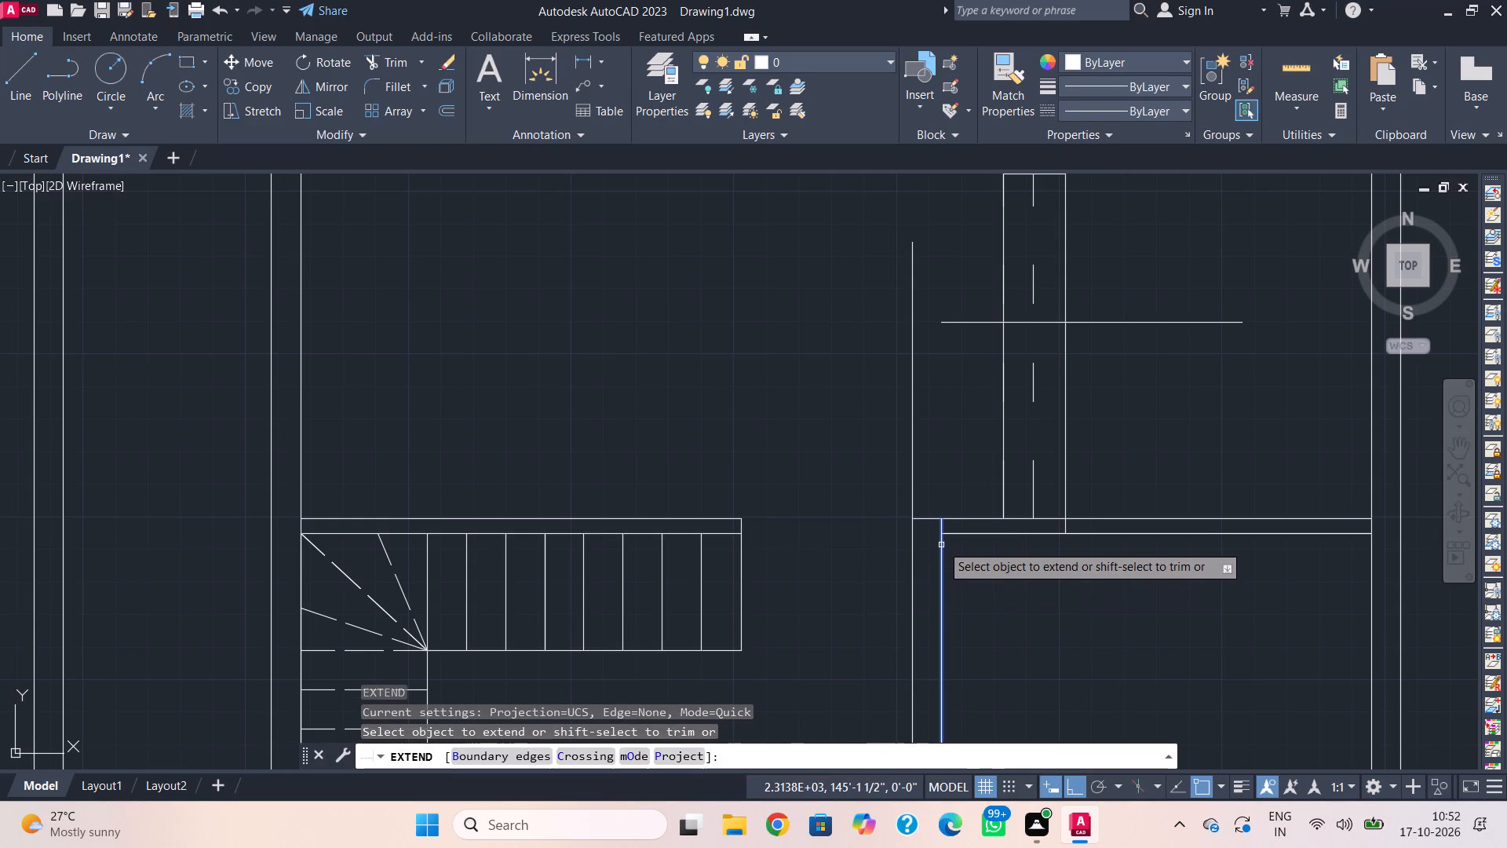
click(941, 543)
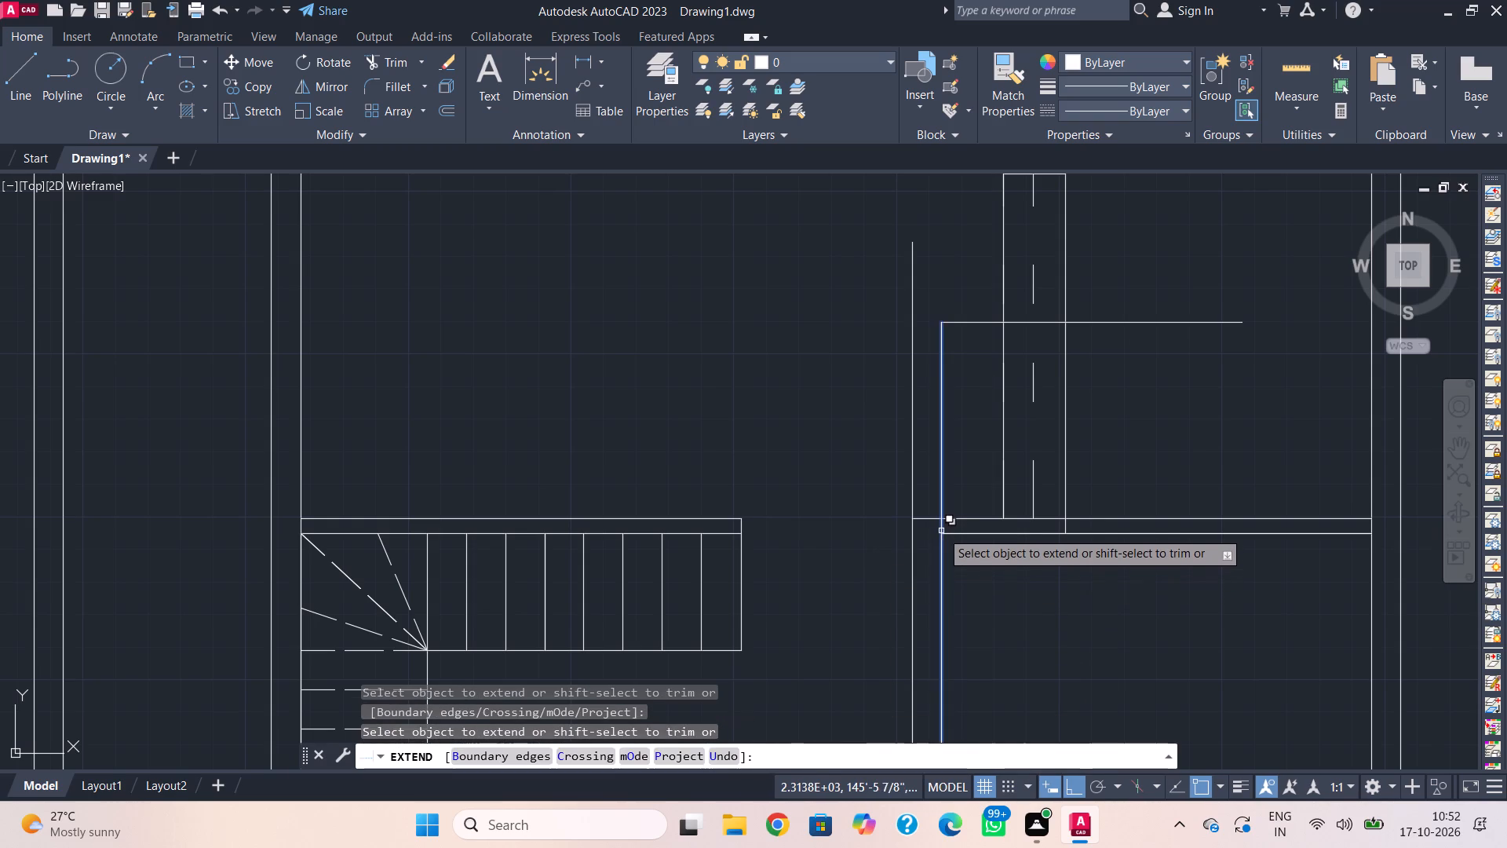
click(941, 531)
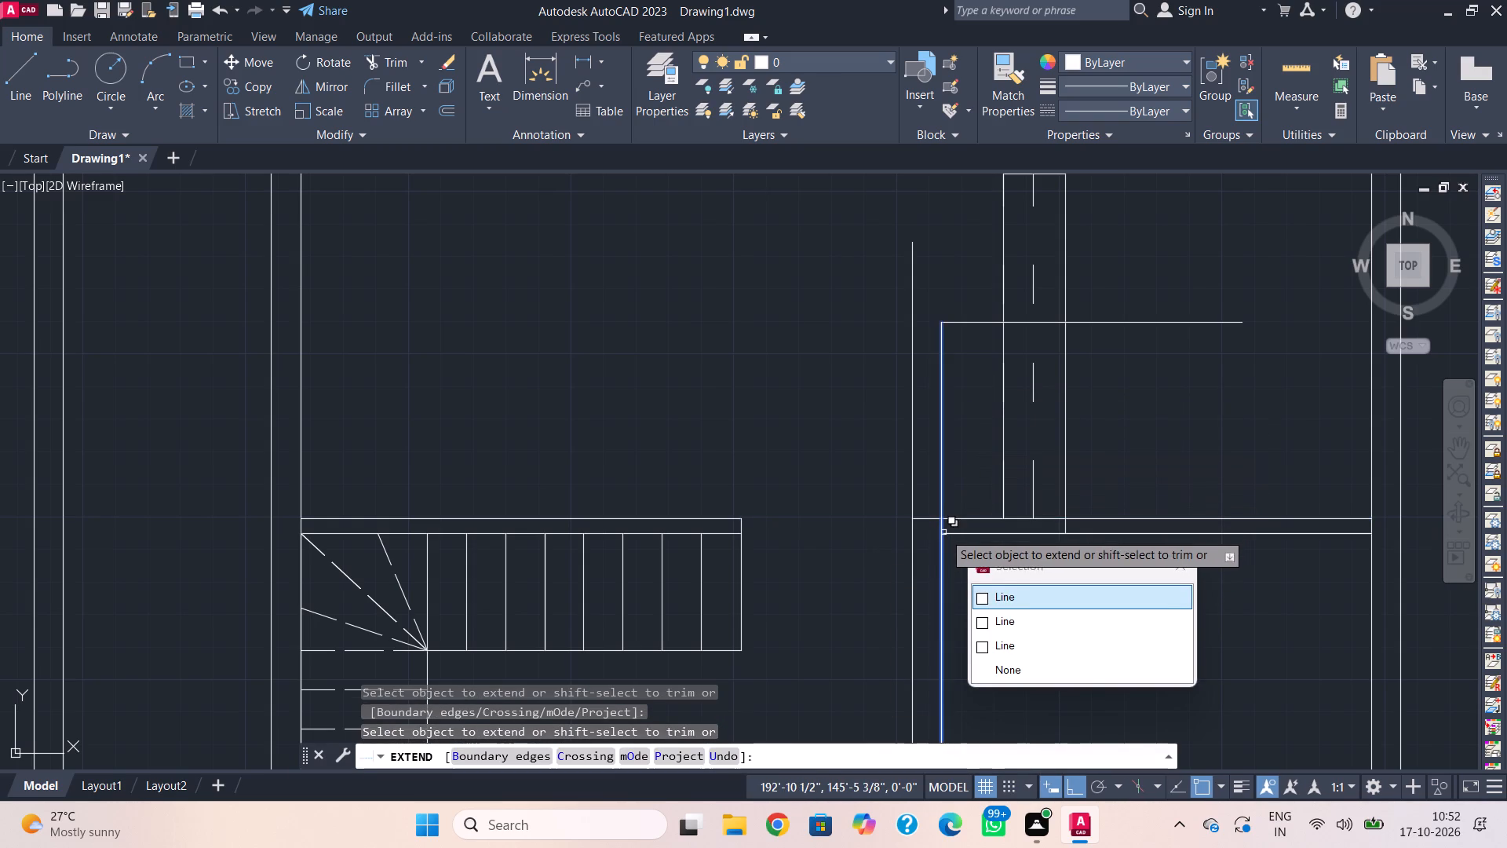
click(943, 532)
click(987, 595)
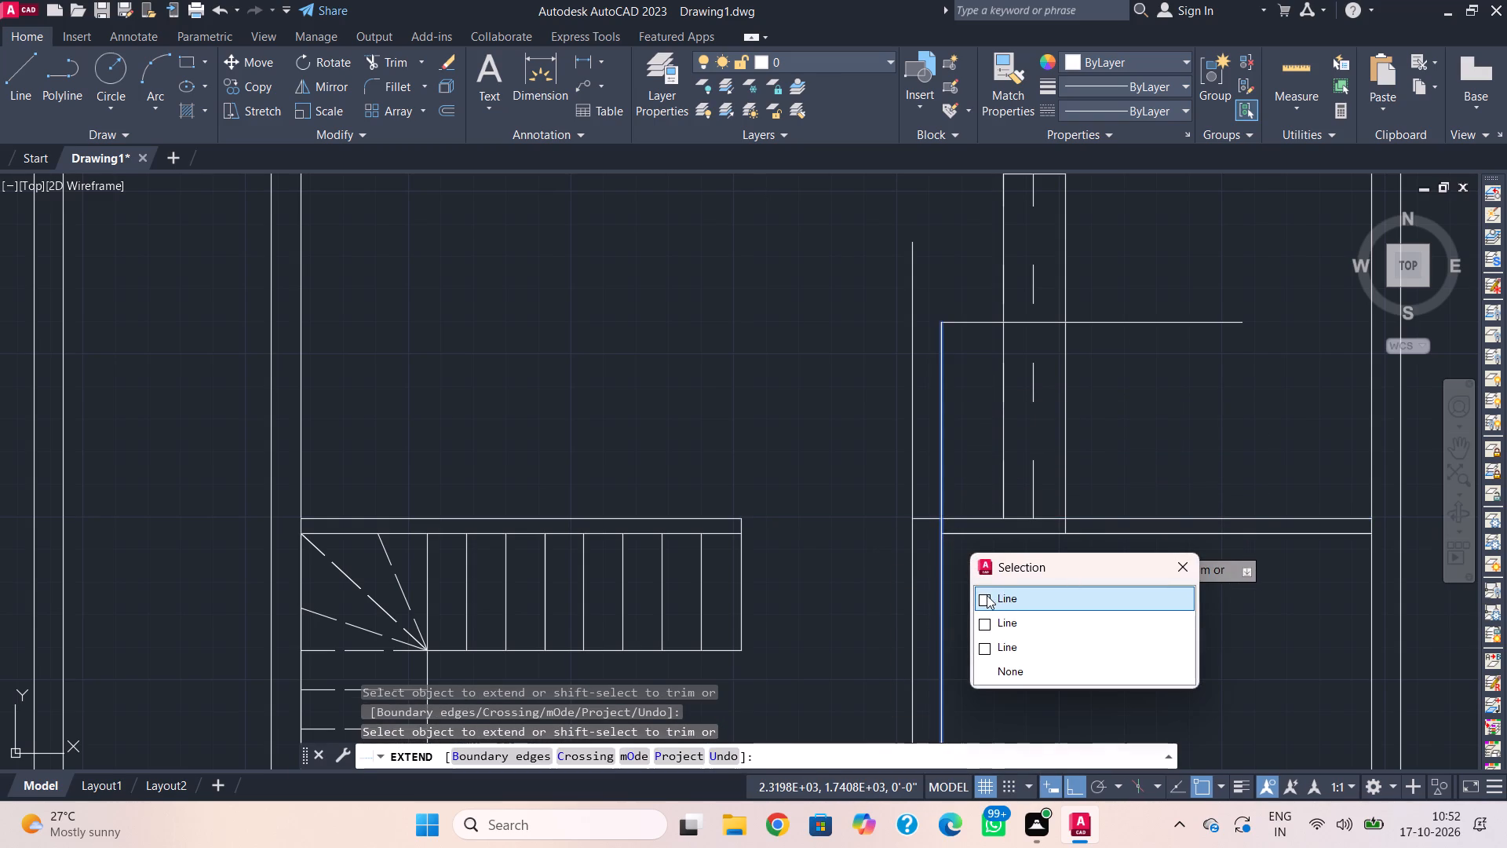
click(972, 323)
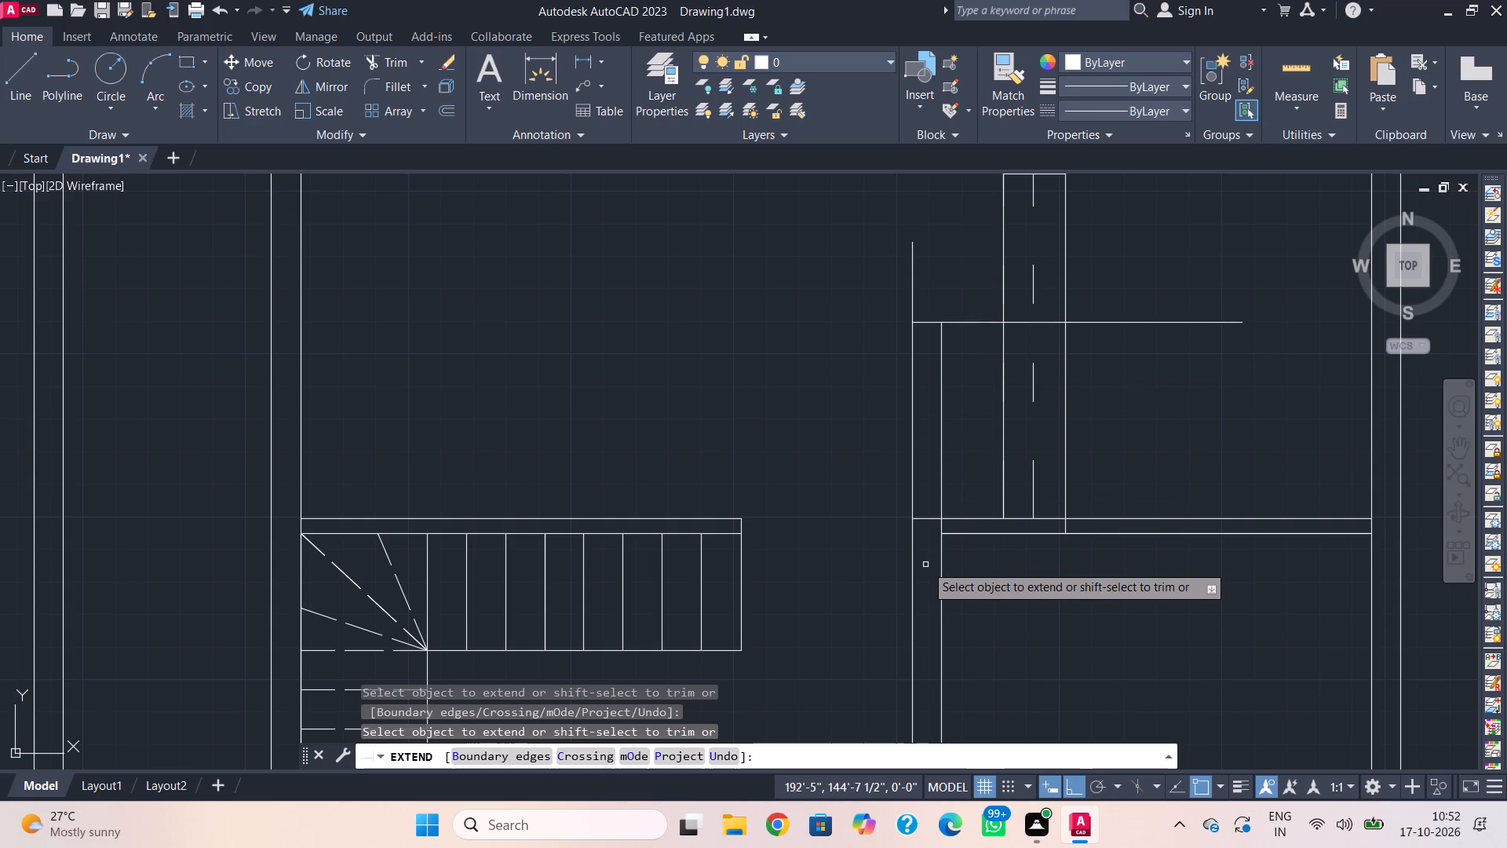
key(Escape)
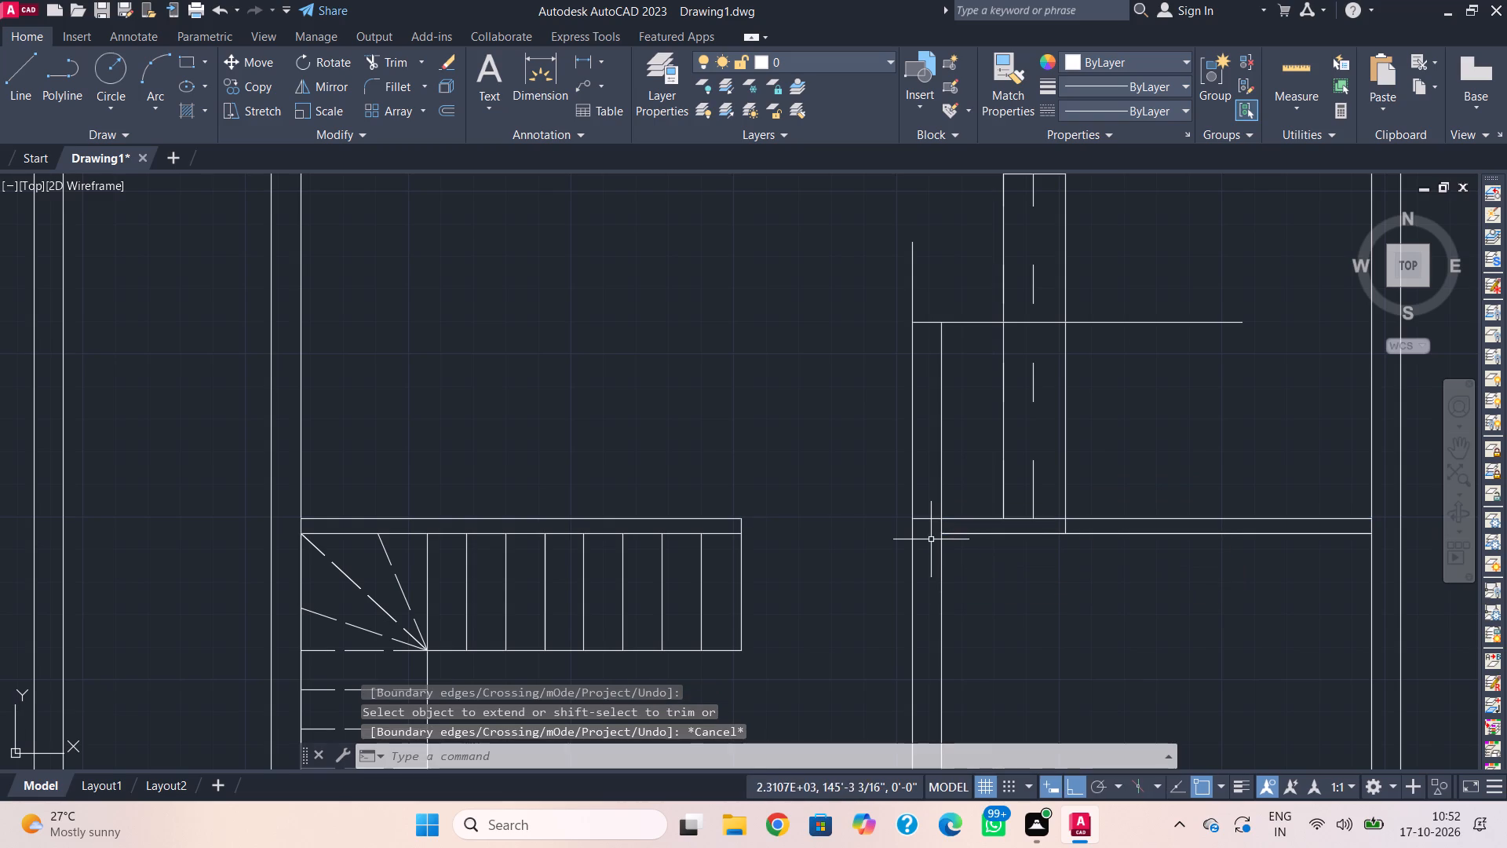
Offset the new horizontal line crossing the partition 4.5" downward to form a wall thickness.
scroll(929, 576, down, 1)
middle_drag(930, 582, 849, 700)
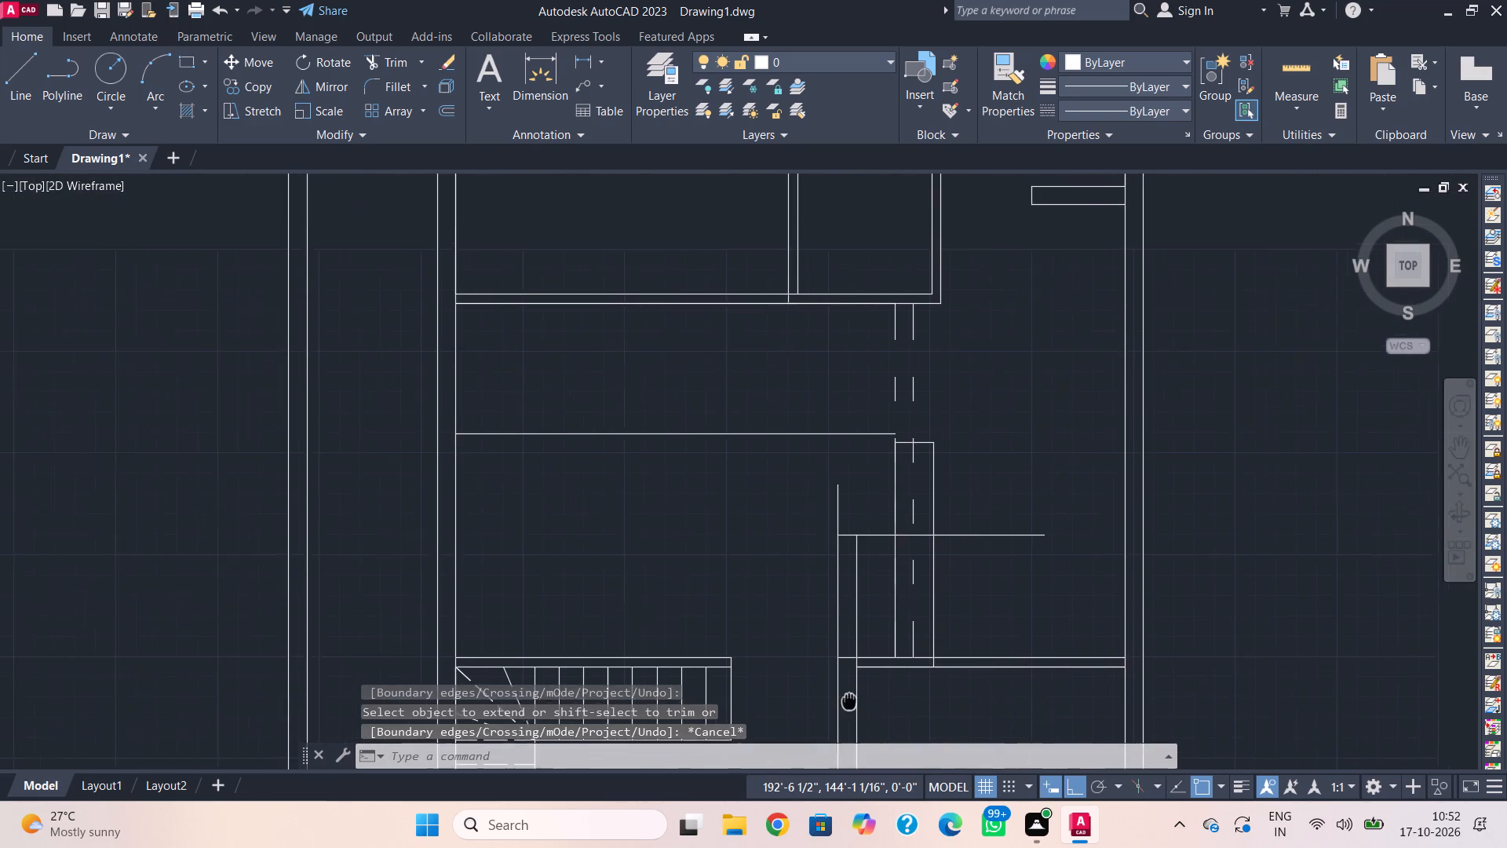
middle_drag(849, 700, 841, 701)
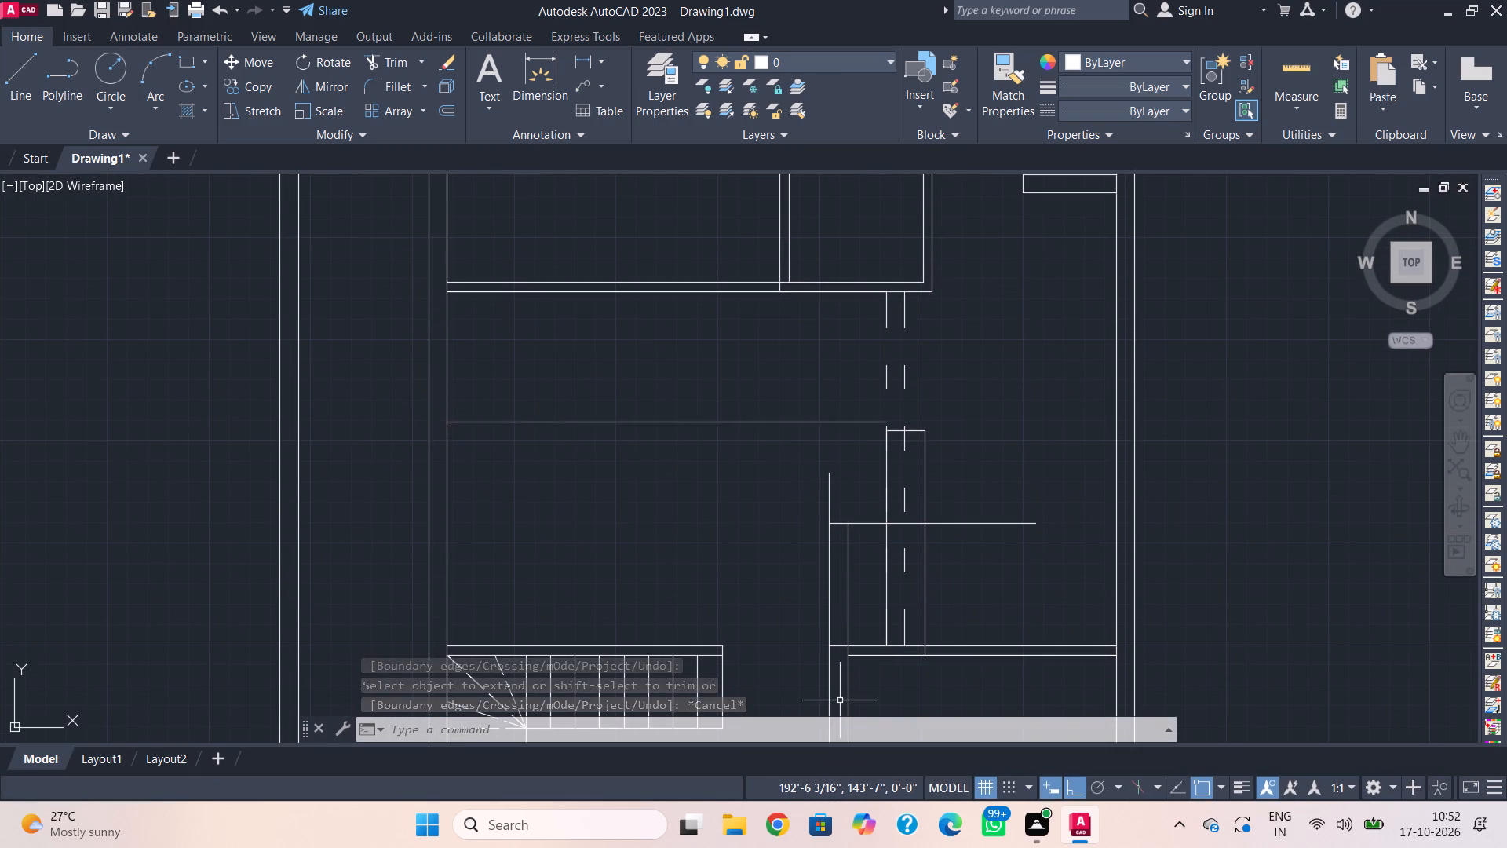
key(Escape)
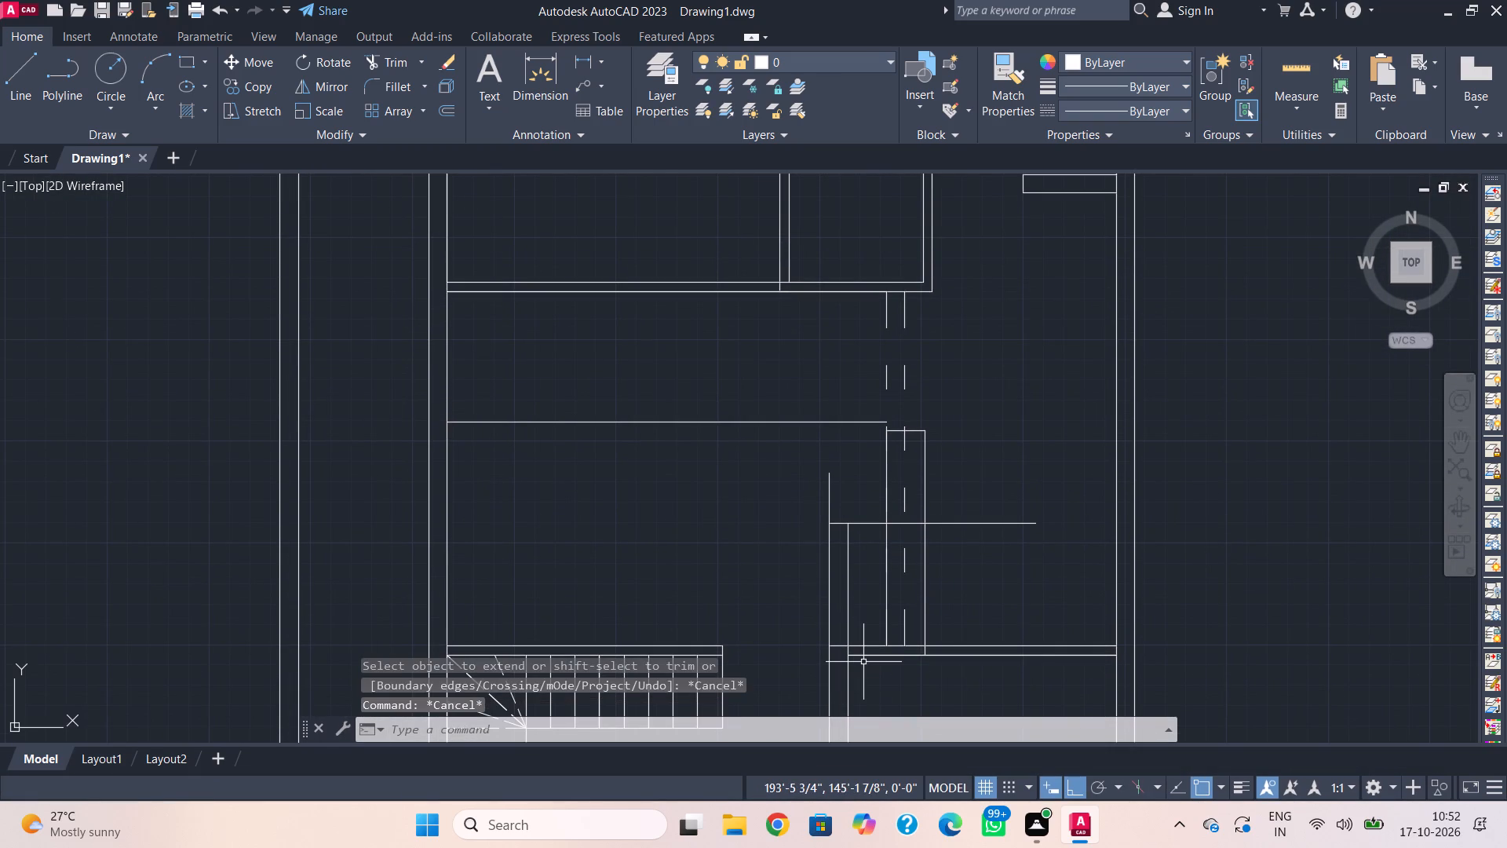
text(o)
key(space)
text(4.5)
key(shift+quotedbl)
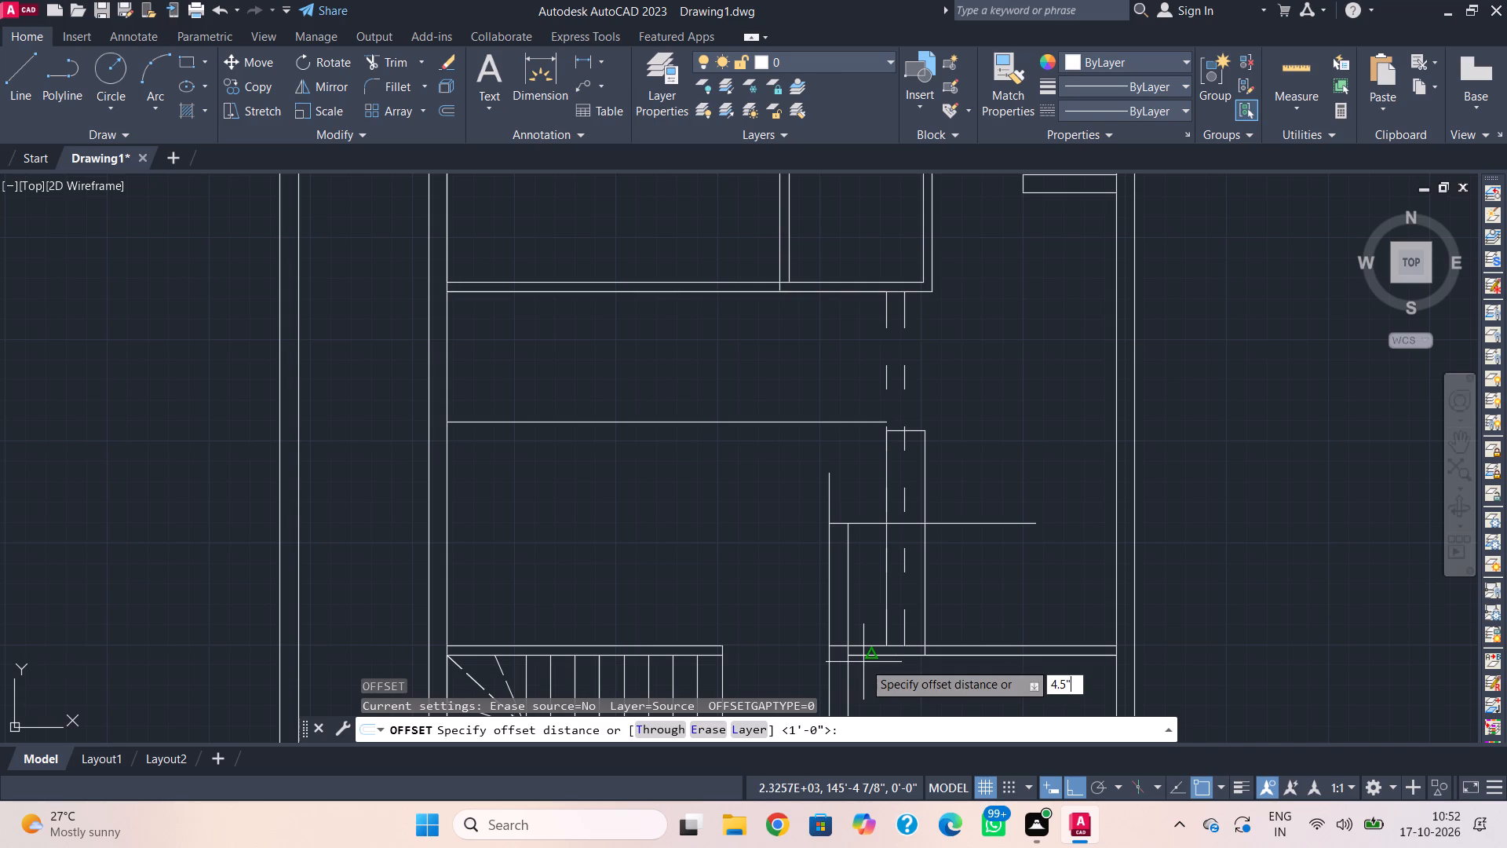
key(Return)
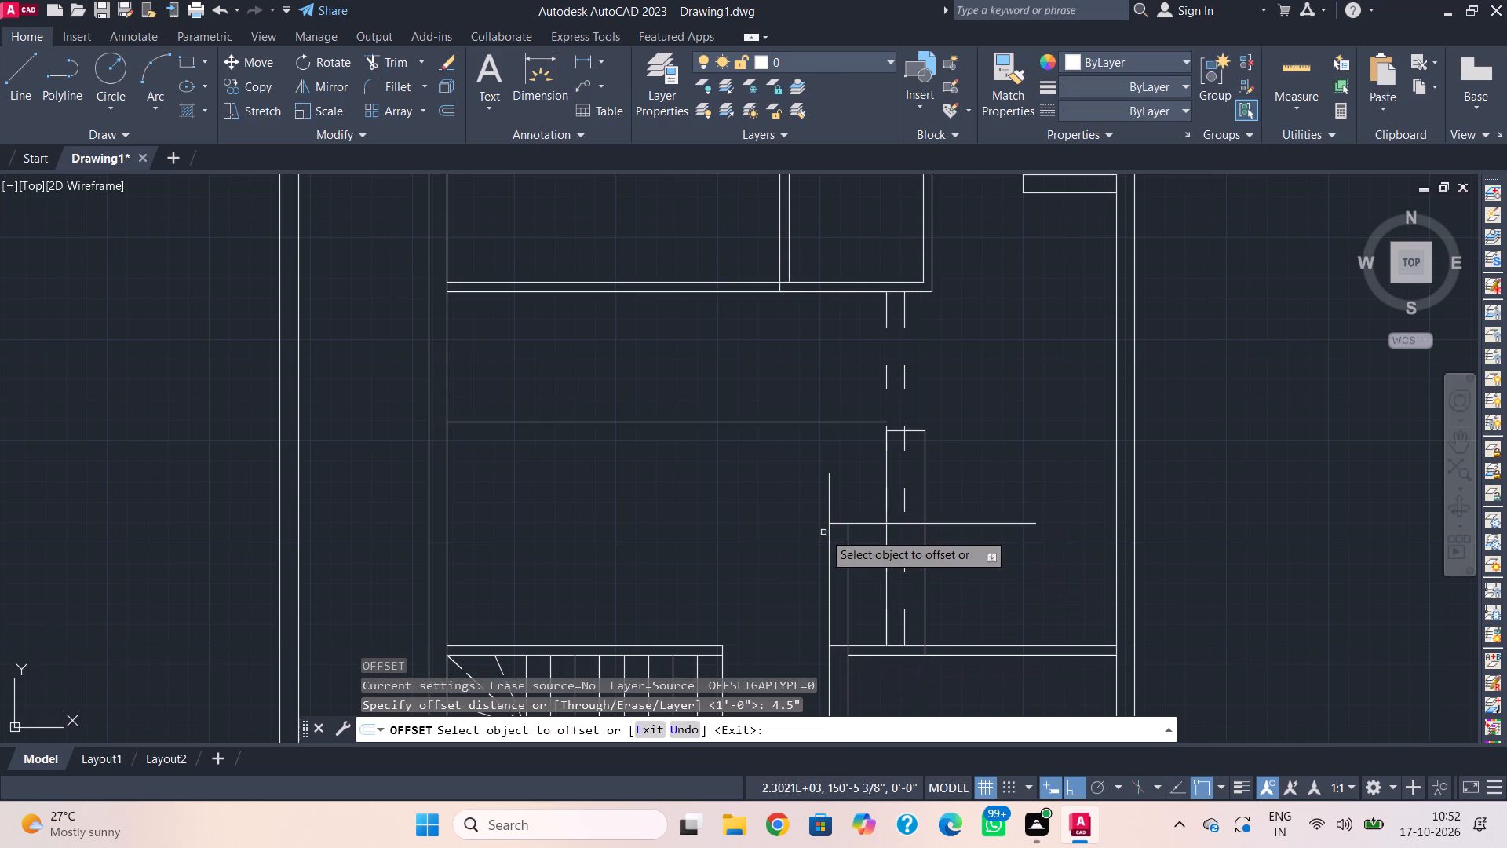
click(873, 525)
click(867, 554)
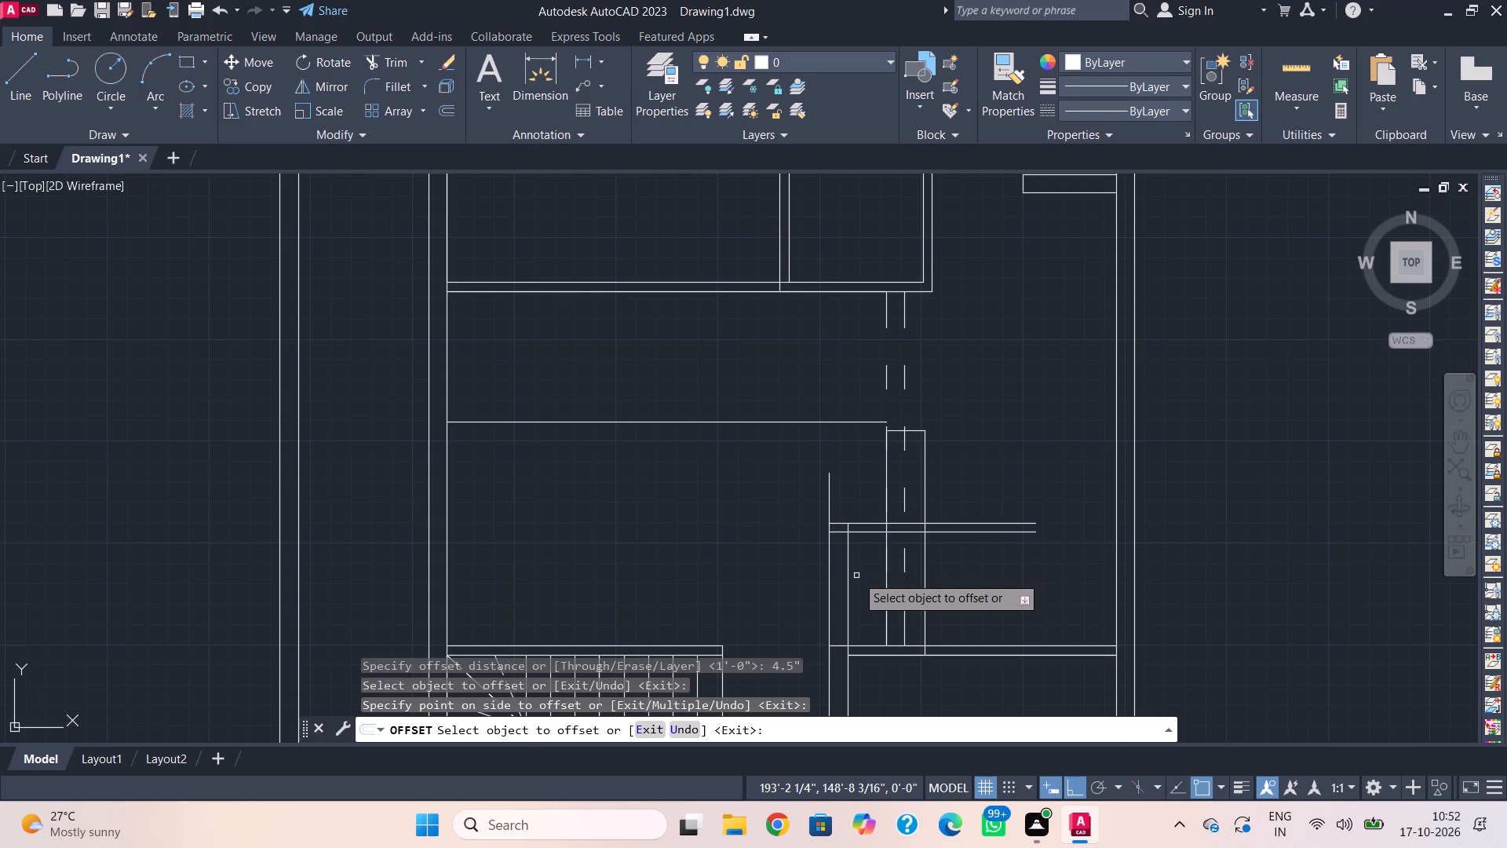
key(Escape)
Trim the outer vertical line's overhang above the new horizontal wall.
text(tr)
key(space)
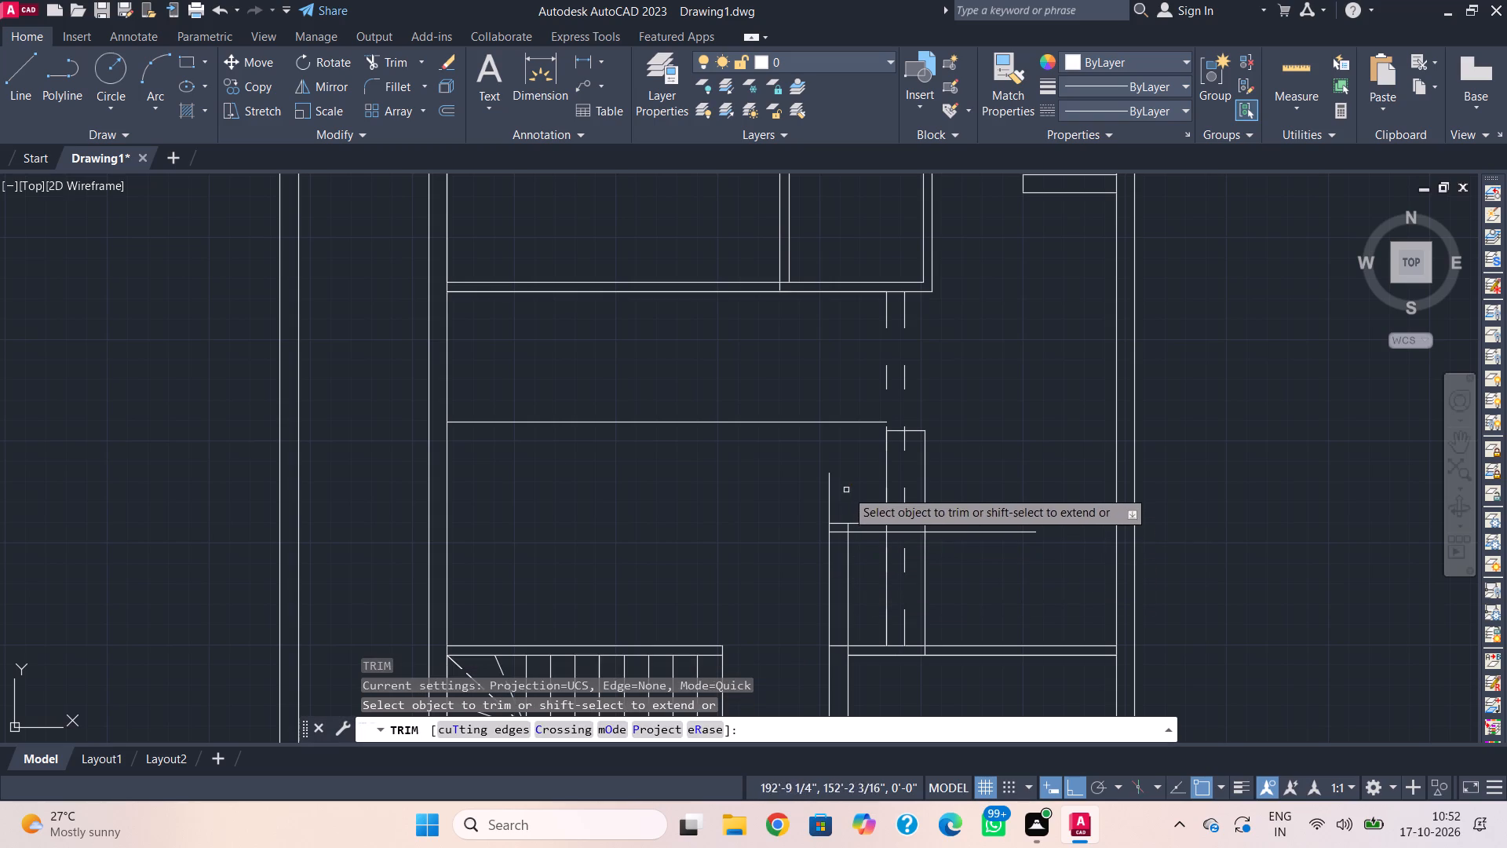
click(845, 490)
click(815, 512)
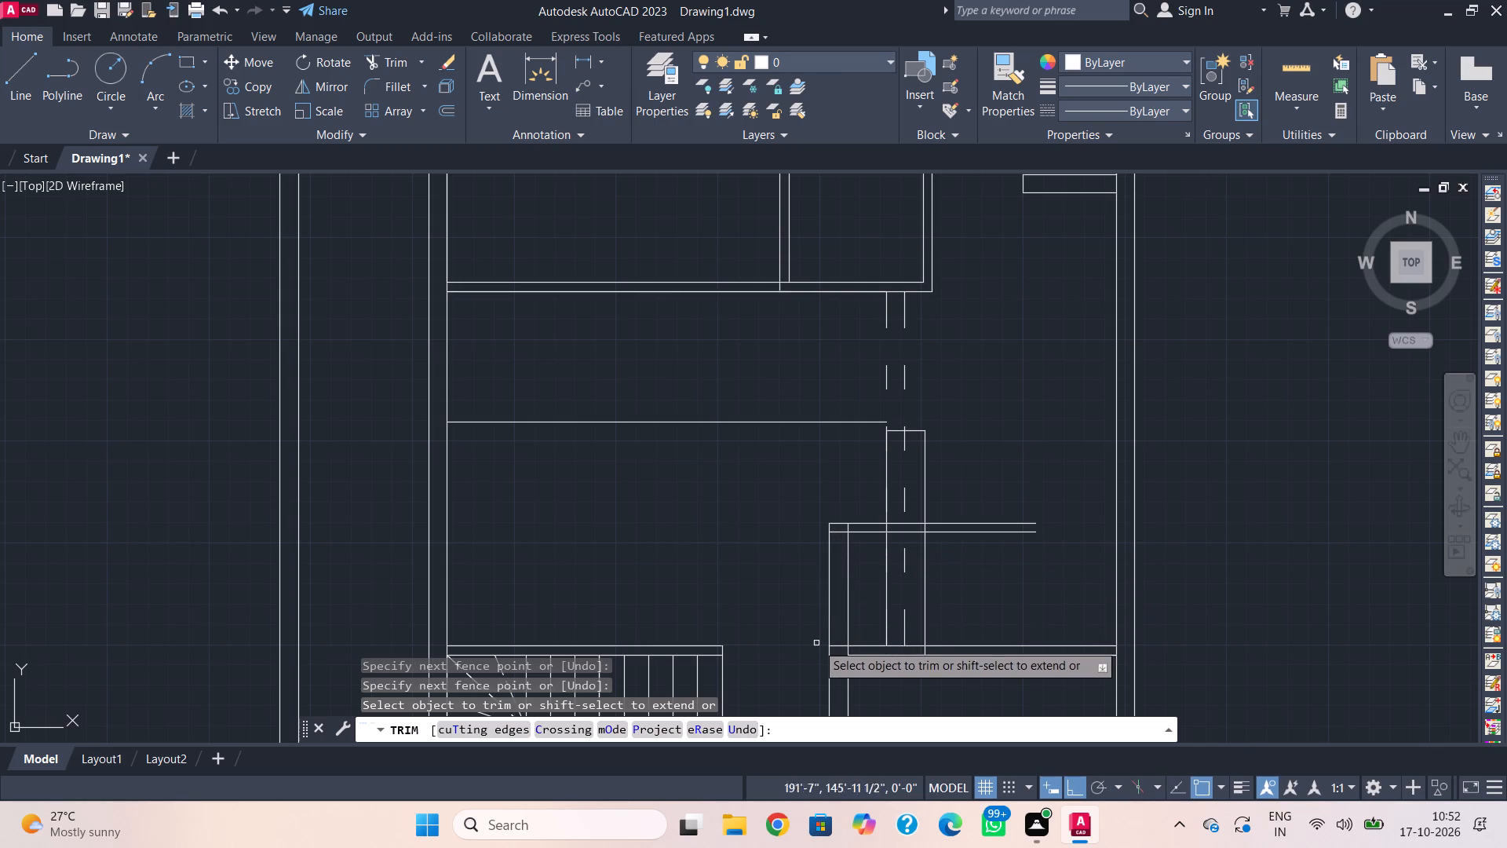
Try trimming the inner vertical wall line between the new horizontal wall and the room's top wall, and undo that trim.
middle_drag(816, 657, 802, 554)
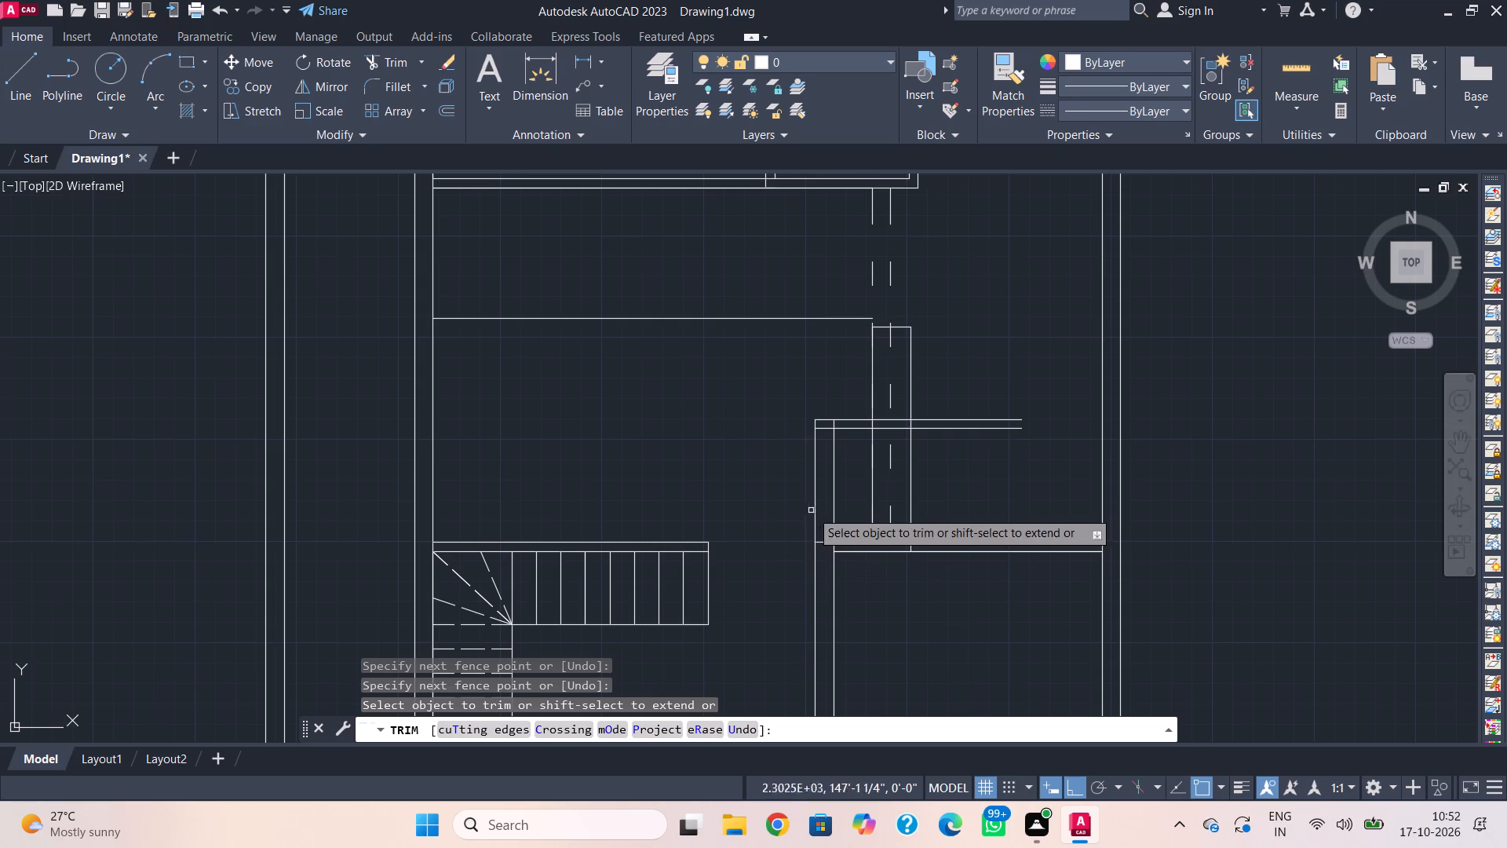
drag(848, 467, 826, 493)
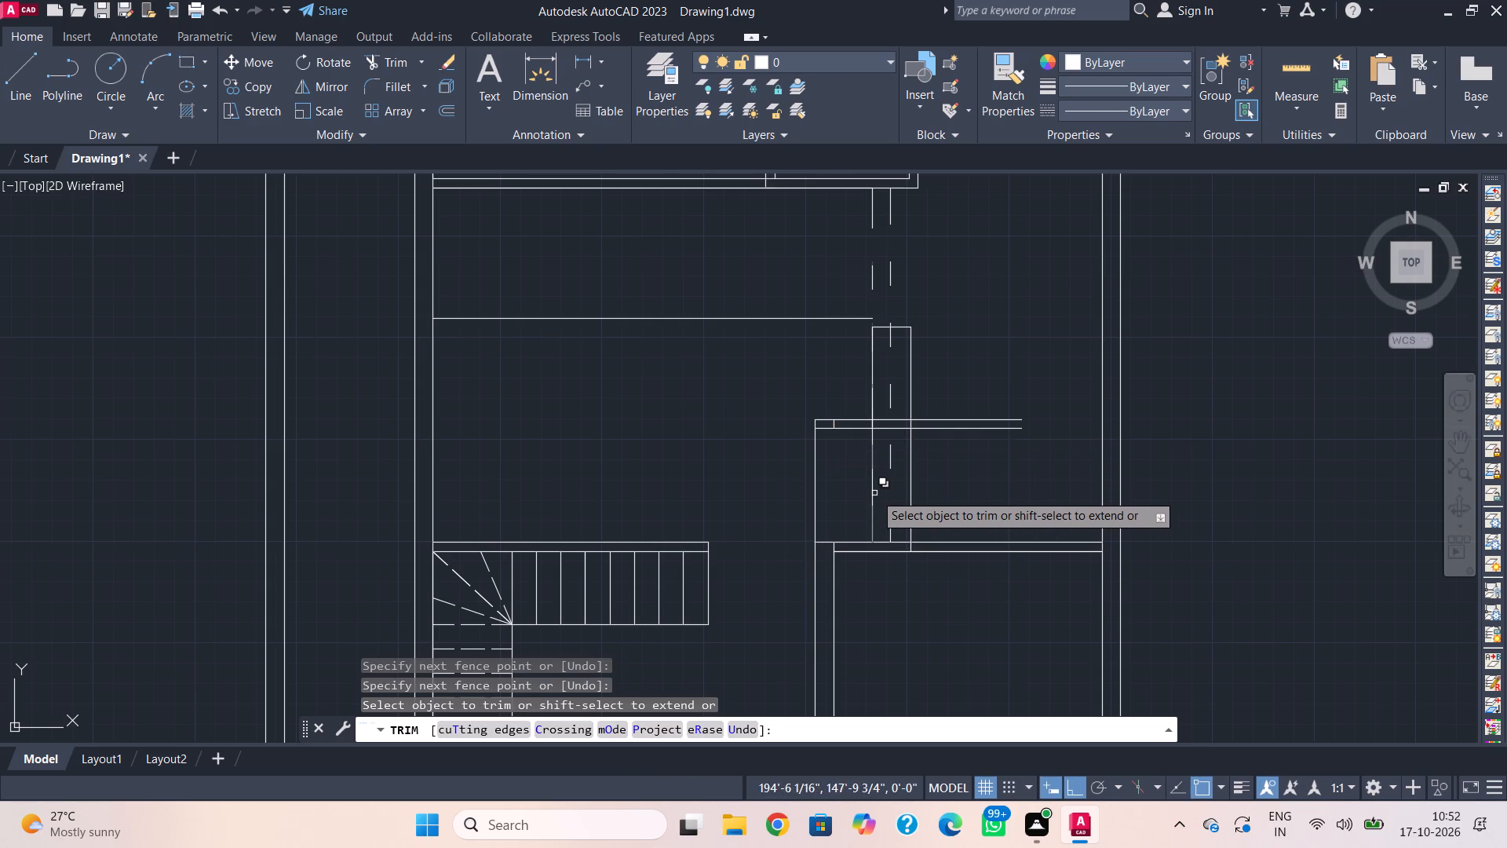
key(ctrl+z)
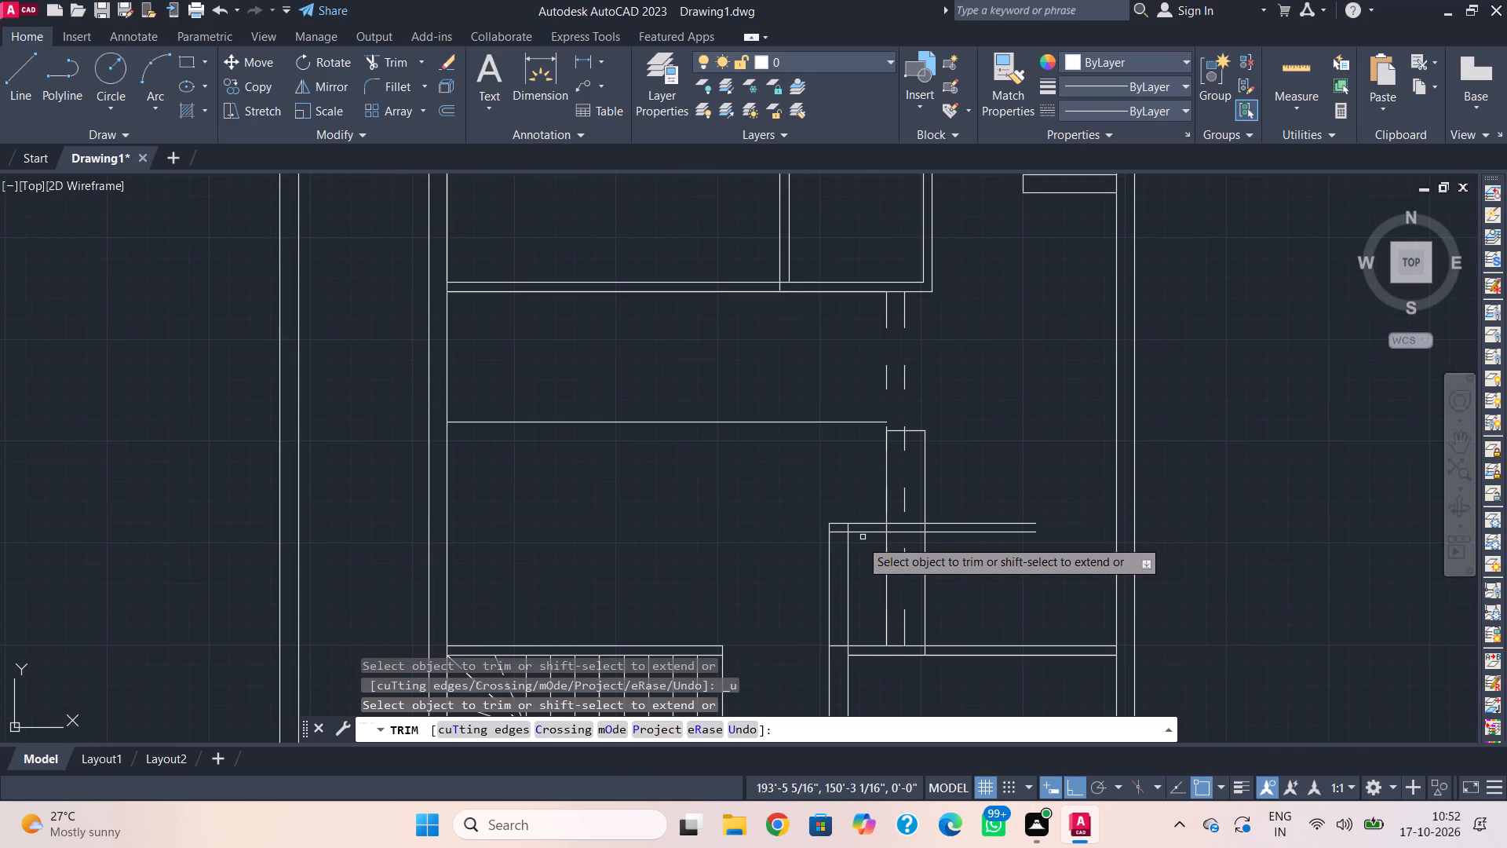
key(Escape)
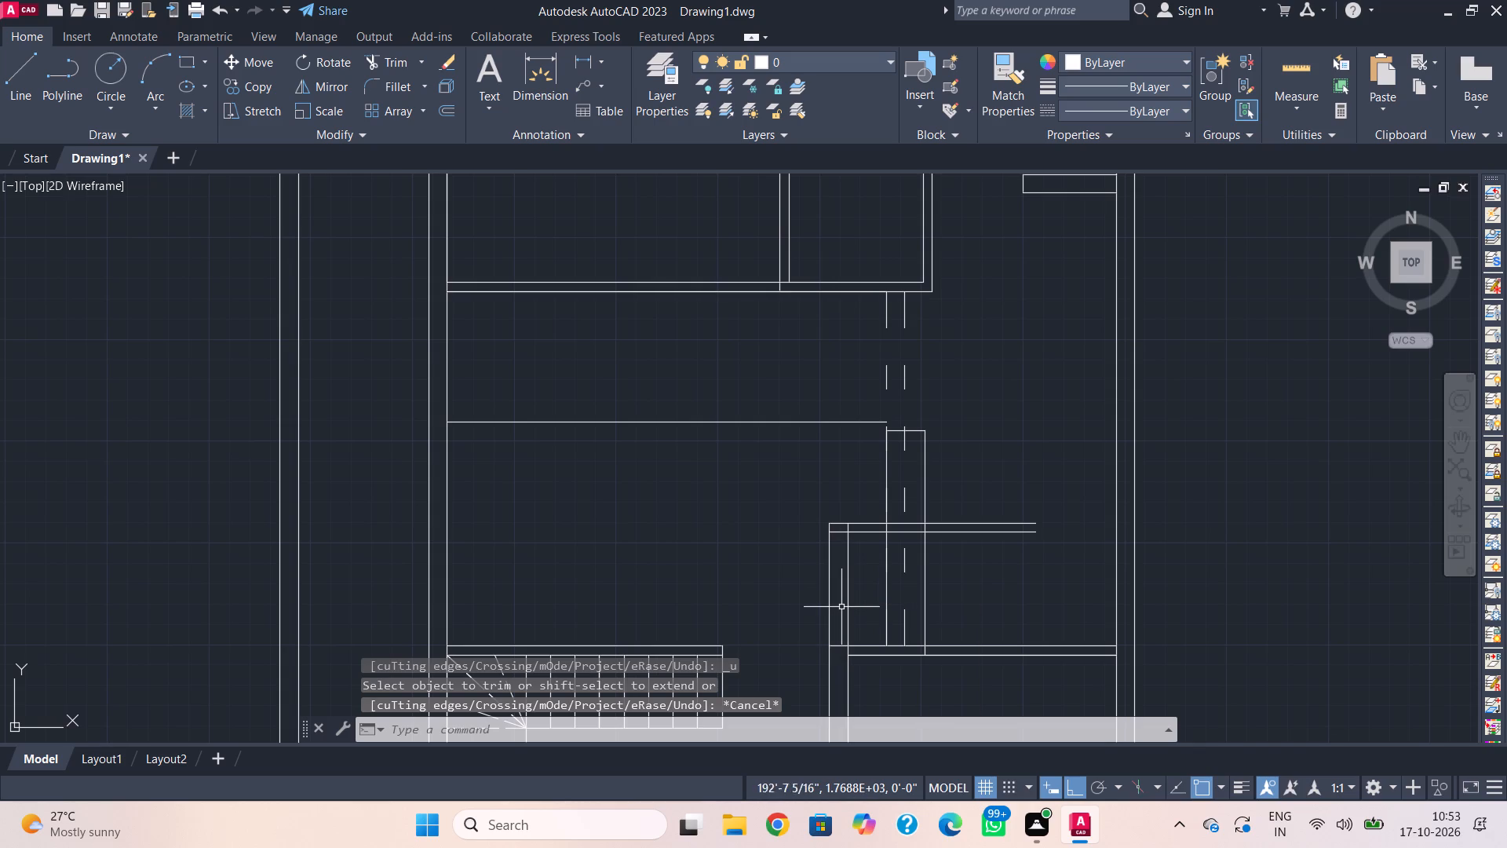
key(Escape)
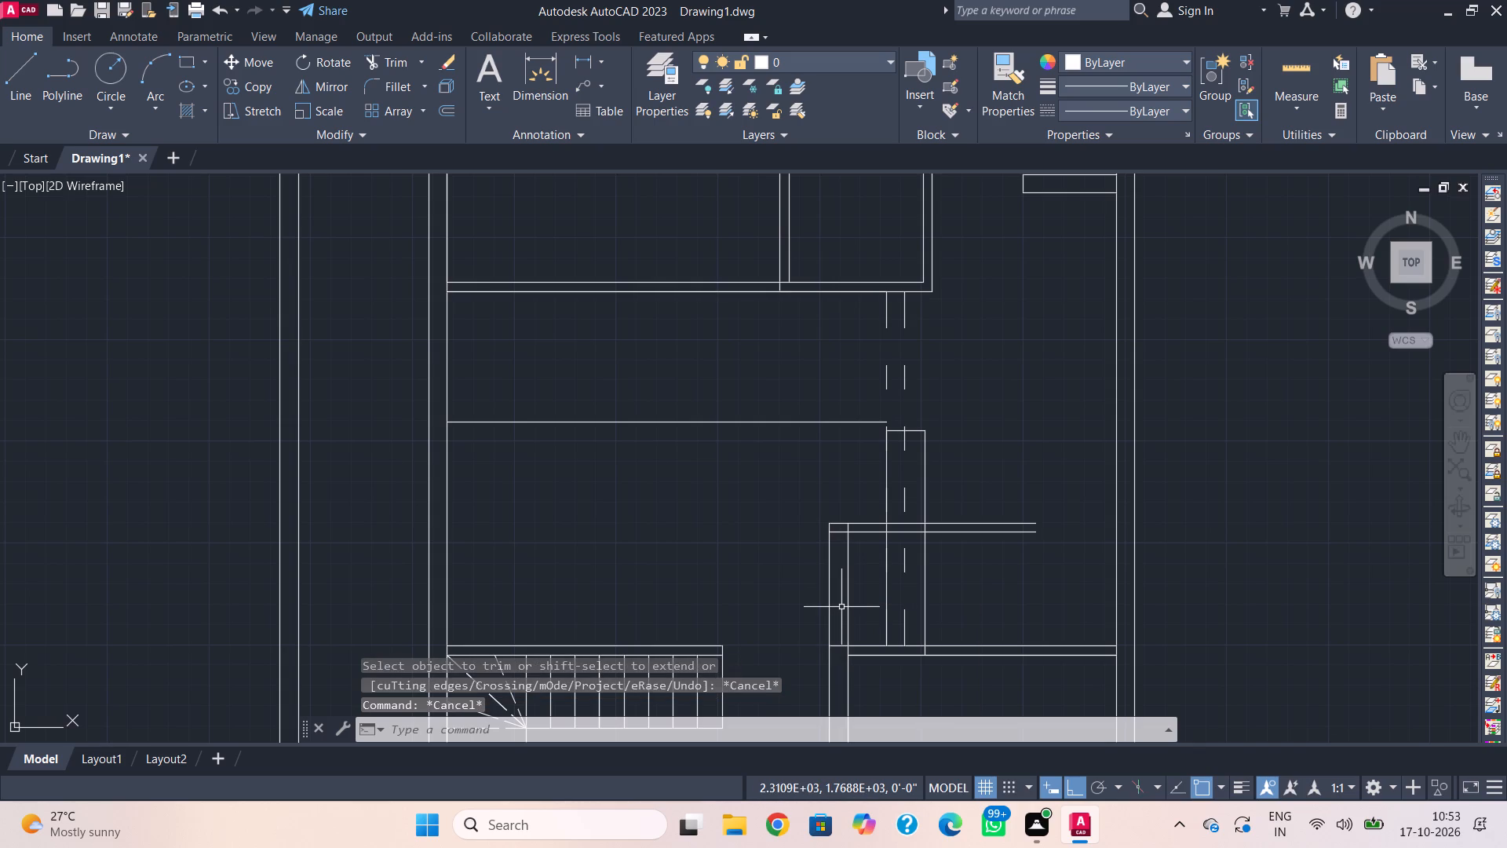
Offset the outer vertical line of the wall below the new horizontal wall 4.5" toward its inner side.
text(o)
key(space)
text(4.5")
key(Return)
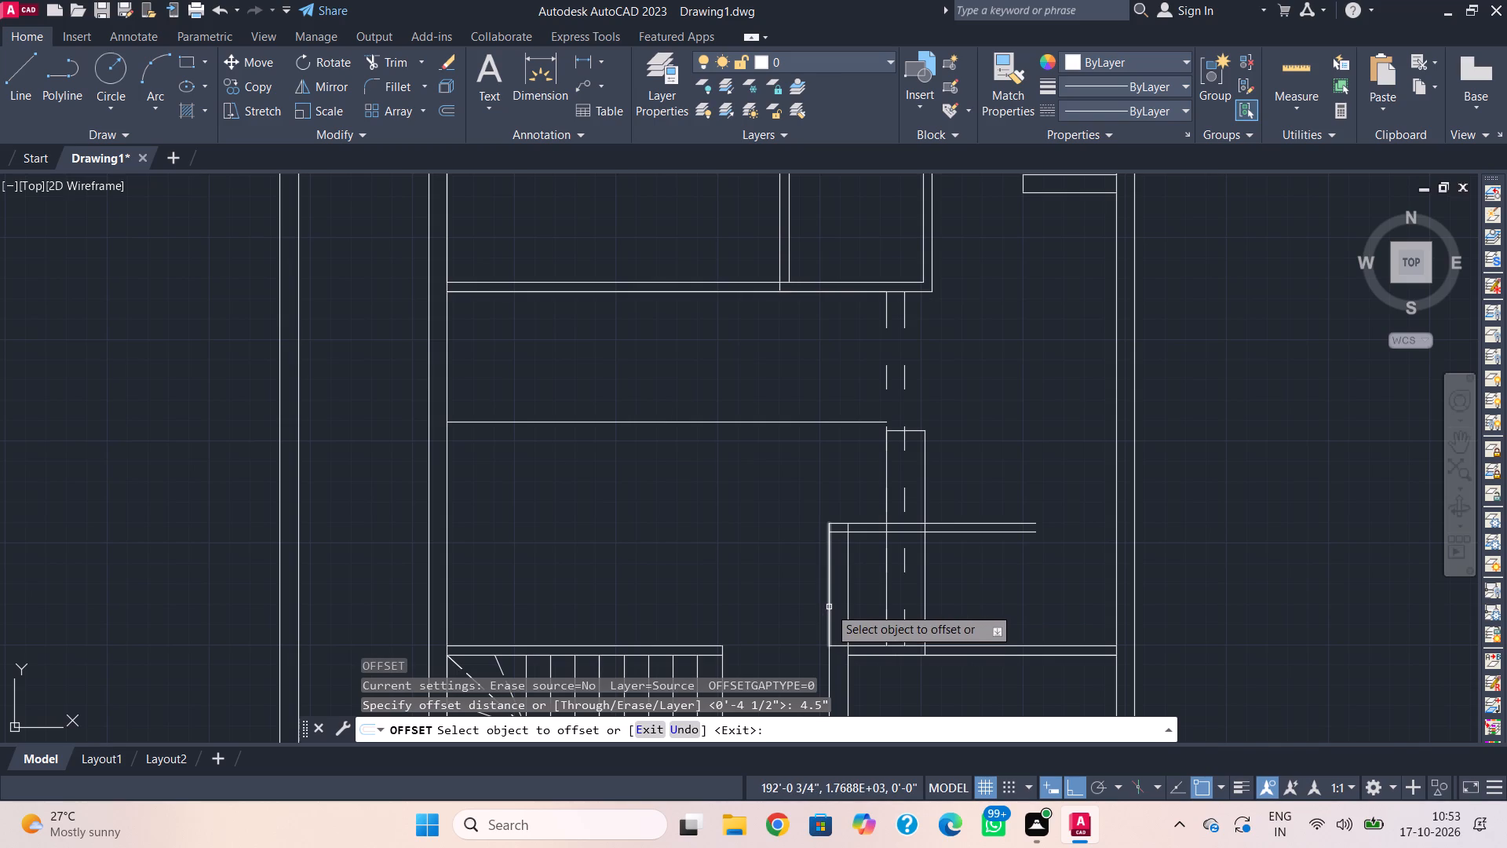
click(829, 607)
click(837, 605)
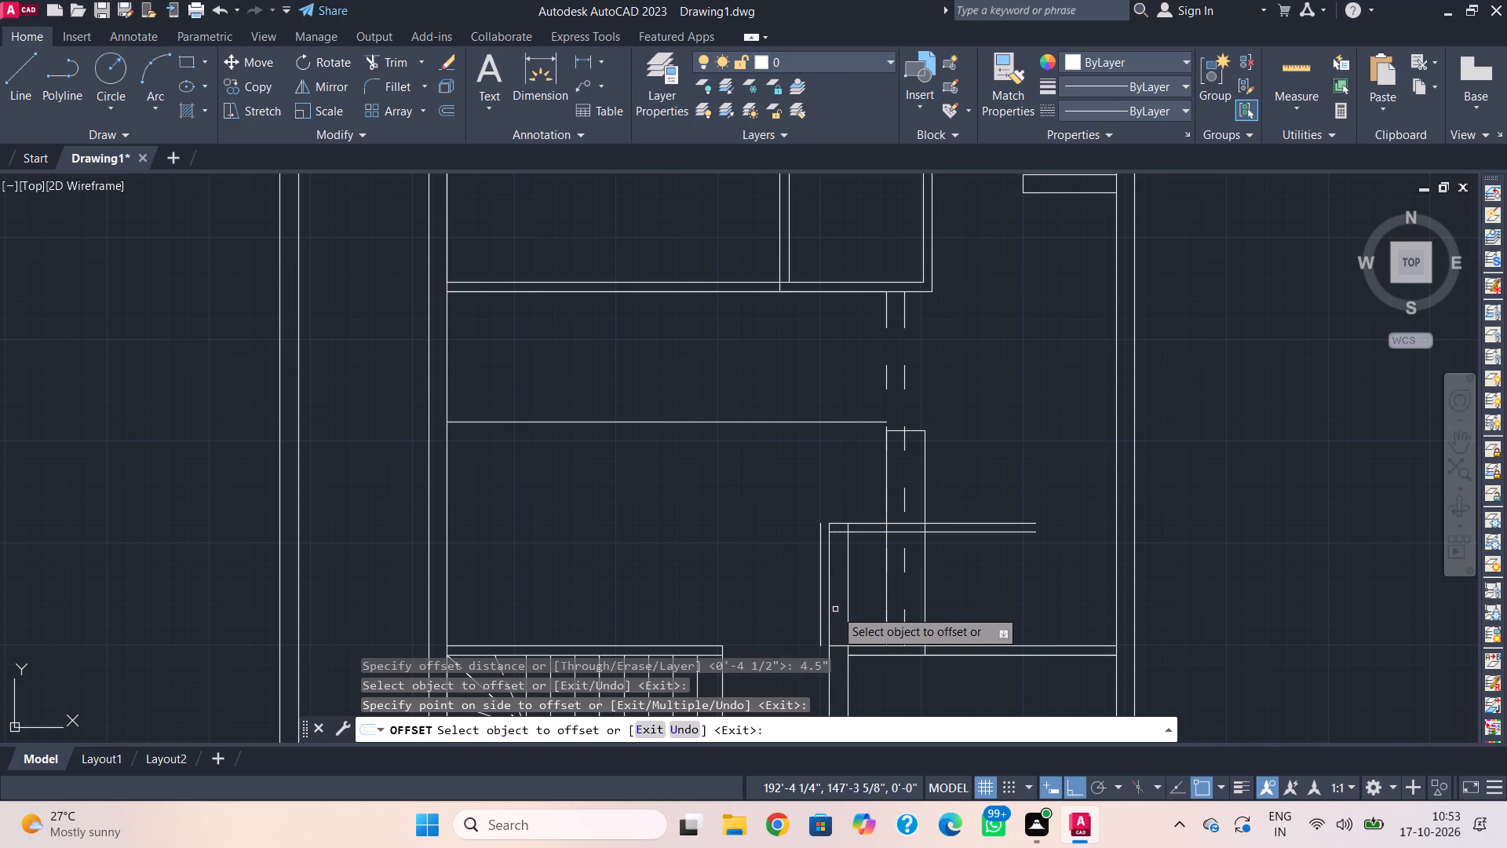
click(830, 614)
click(832, 613)
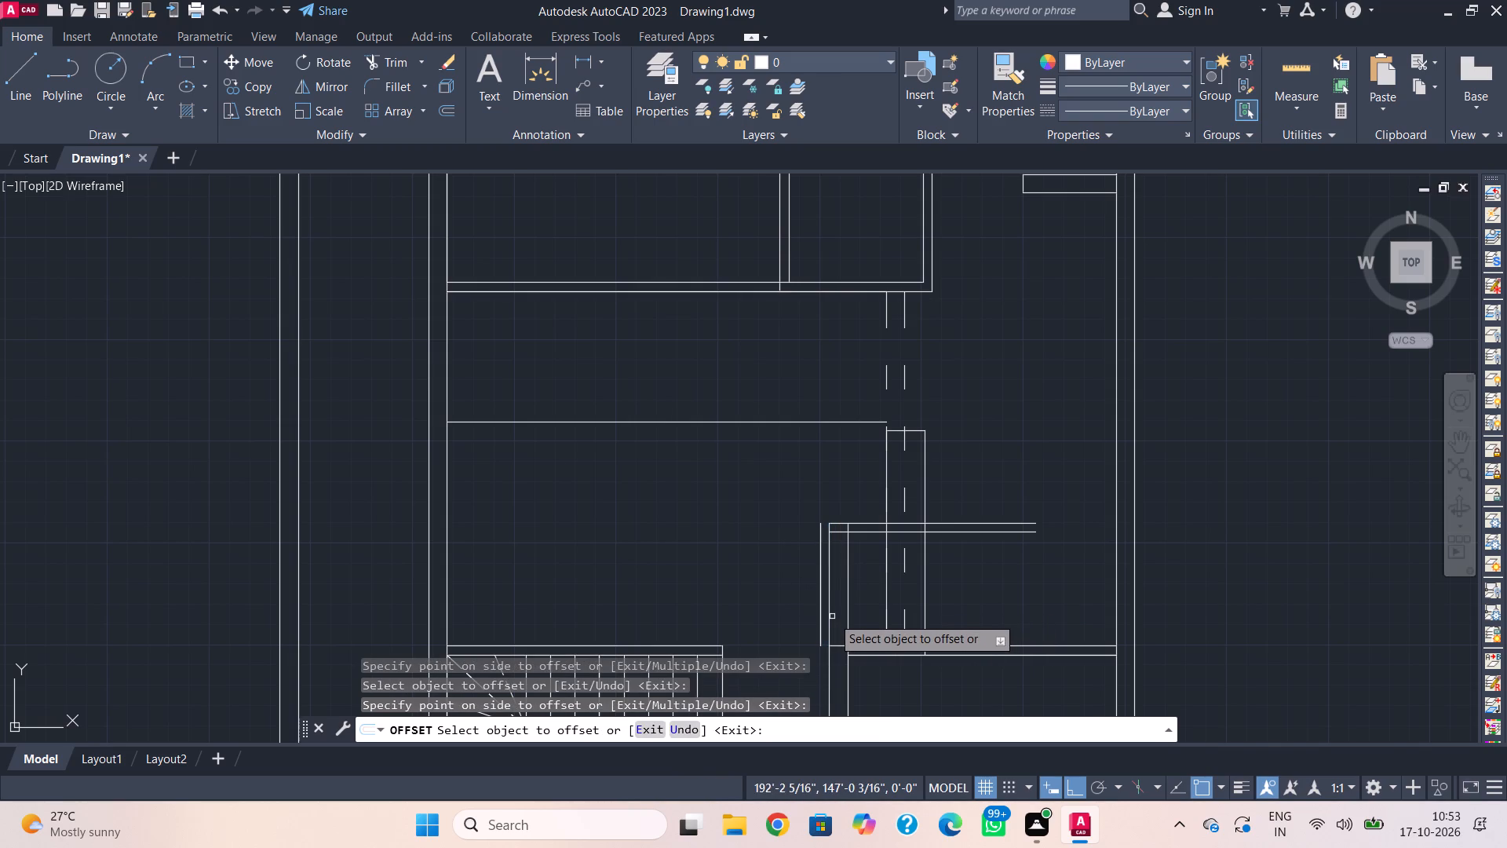
click(828, 619)
click(853, 616)
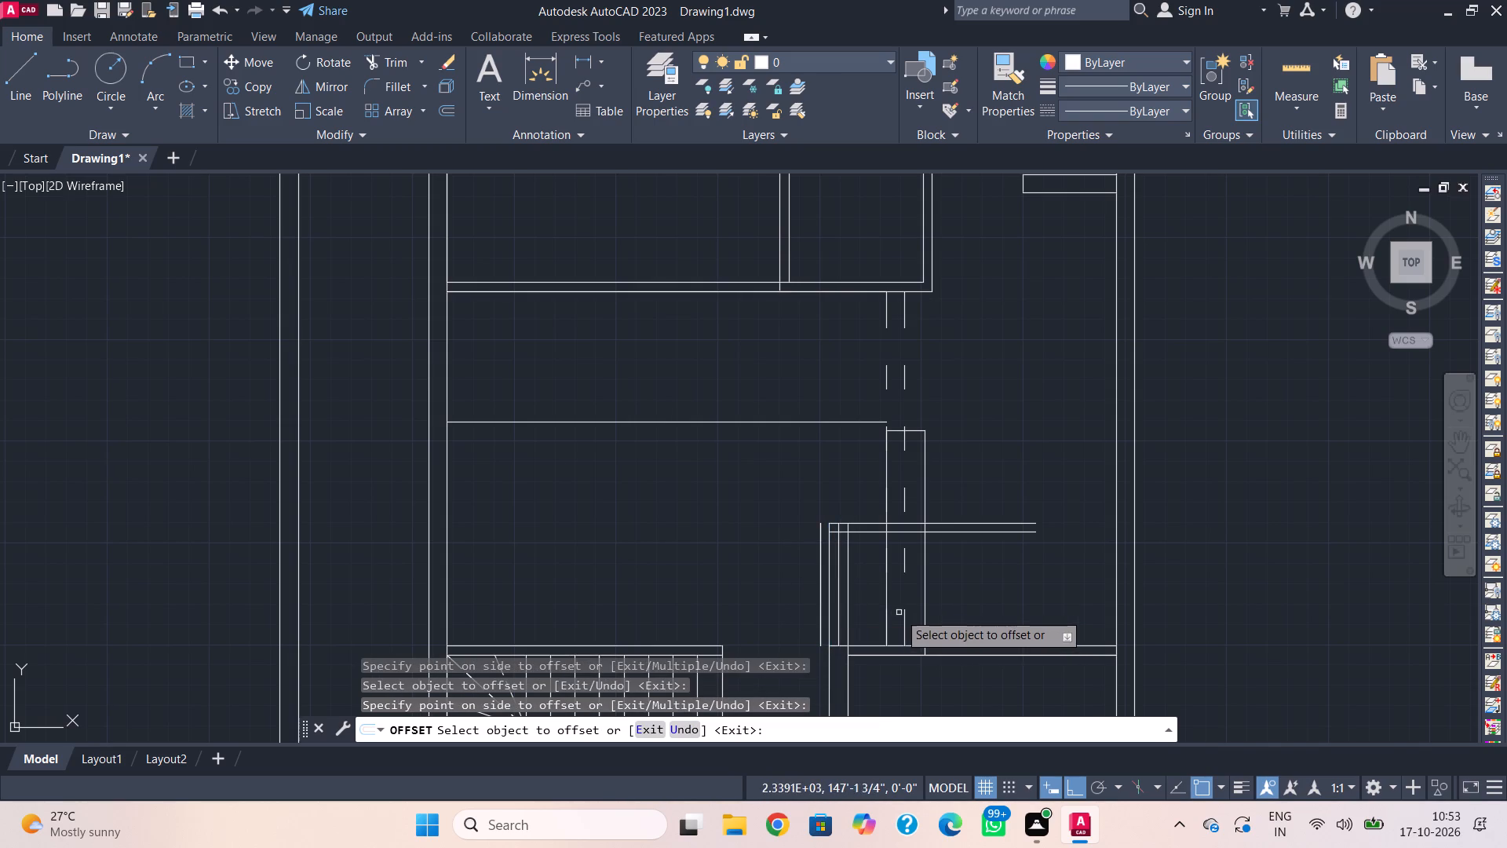
key(Escape)
Erase the stray offset copies lying outside the short vertical wall.
click(819, 623)
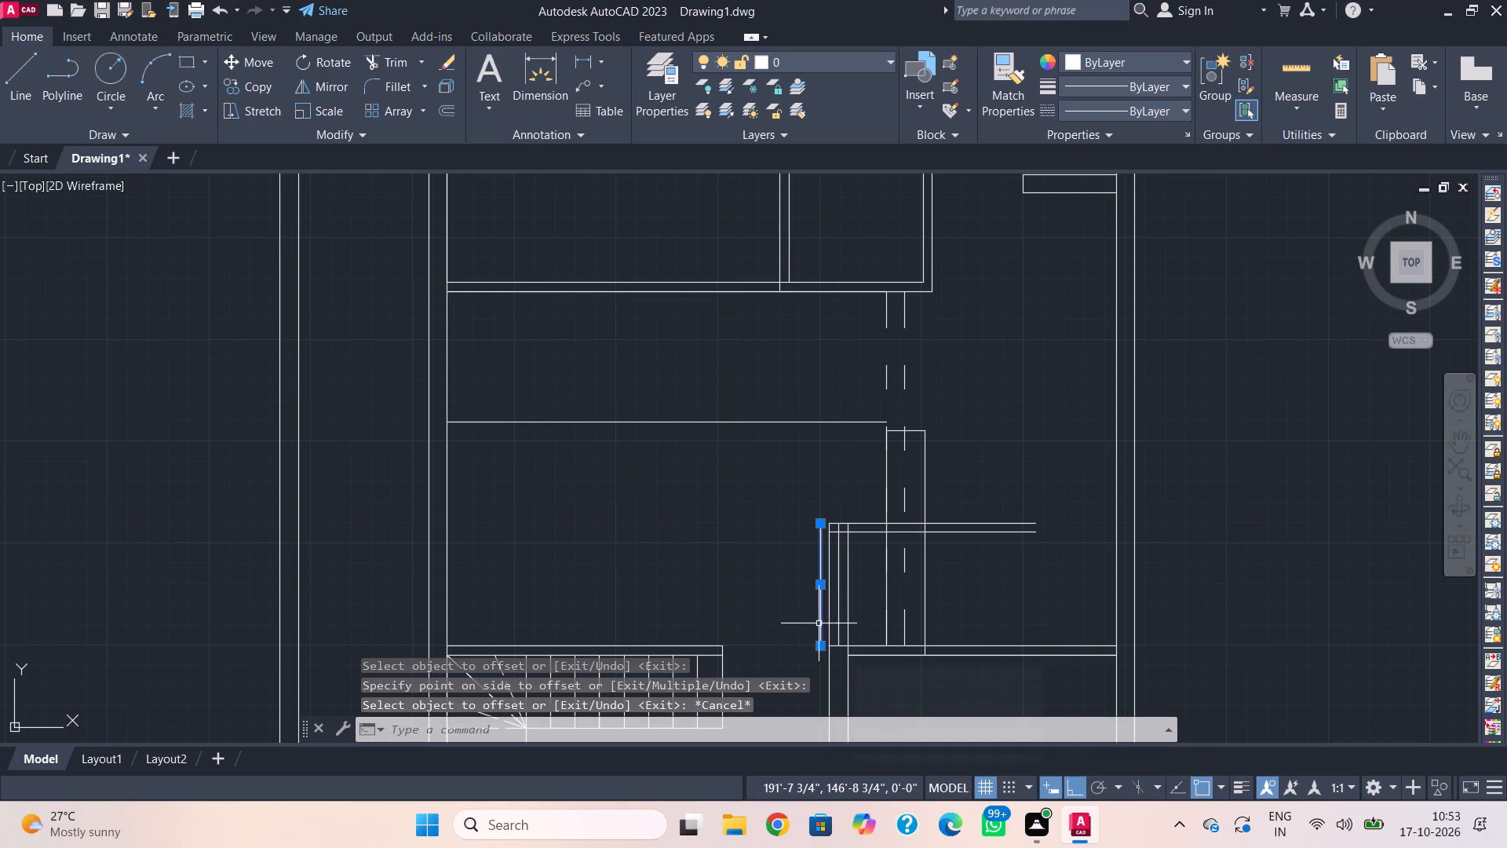
click(859, 691)
key(BackSpace)
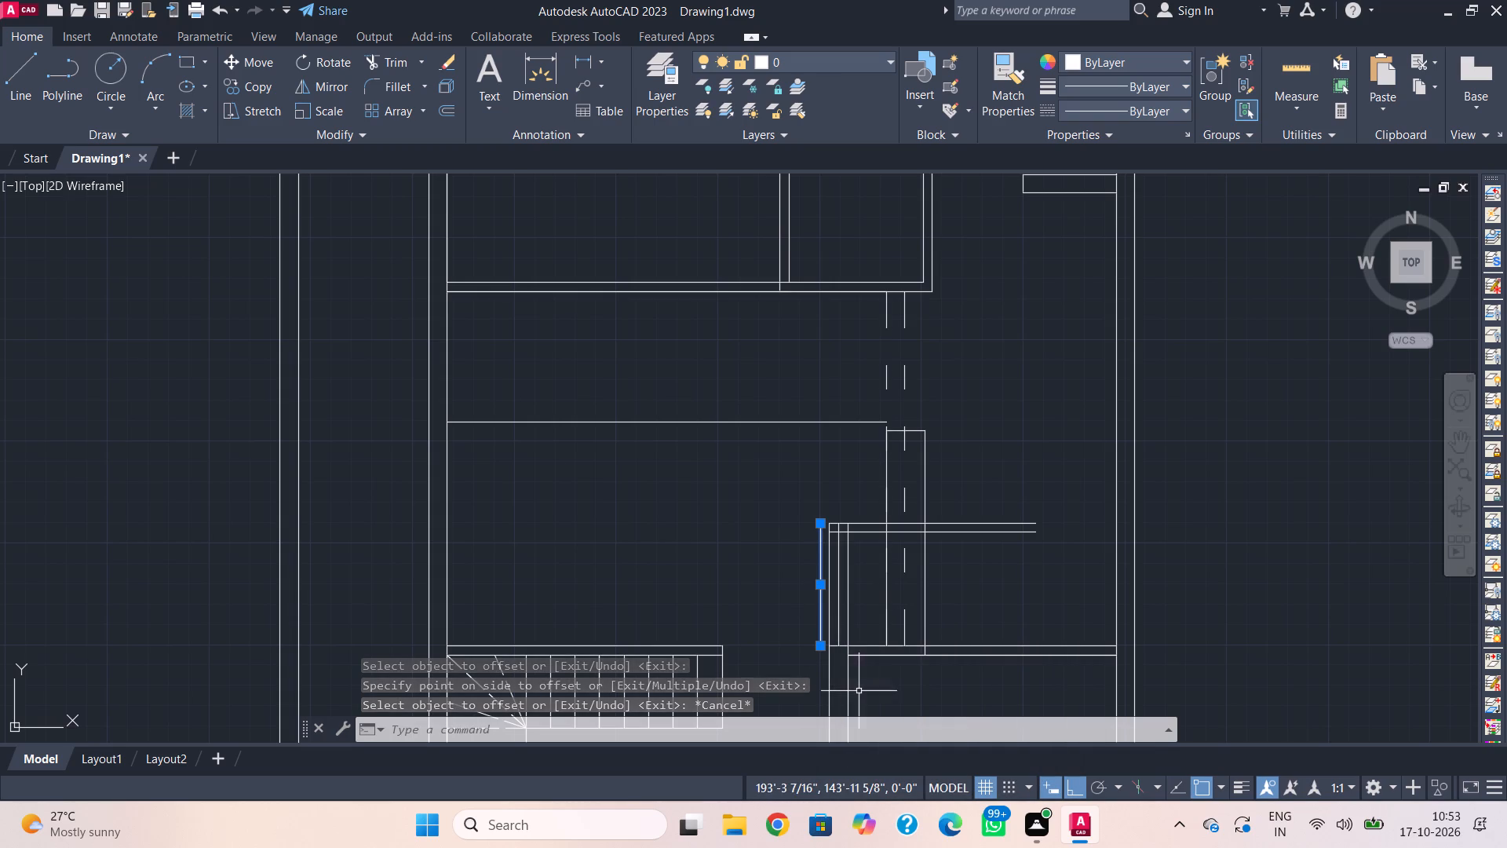
key(Delete)
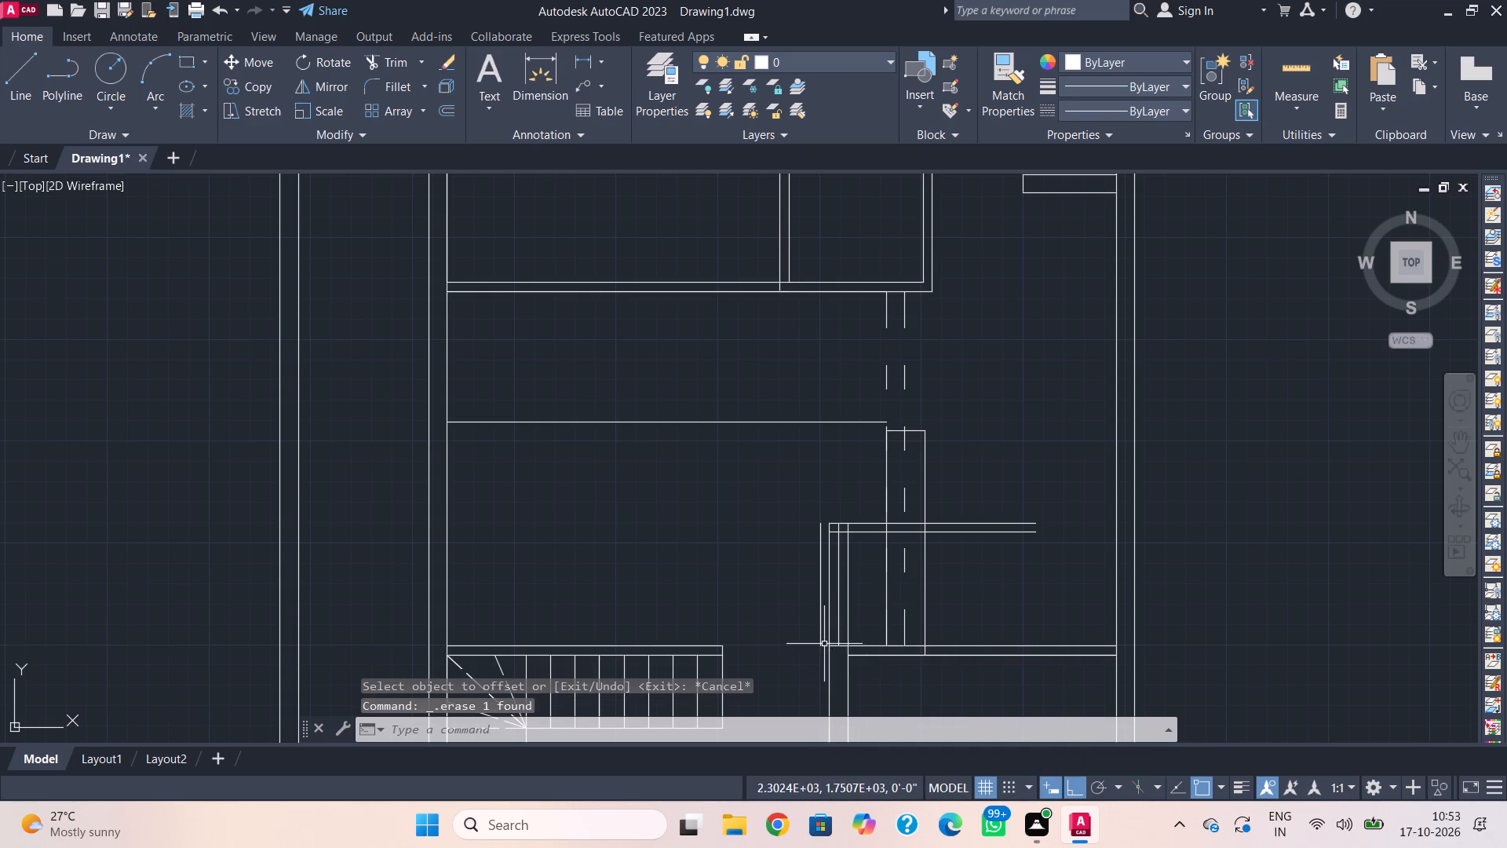
click(823, 642)
key(Delete)
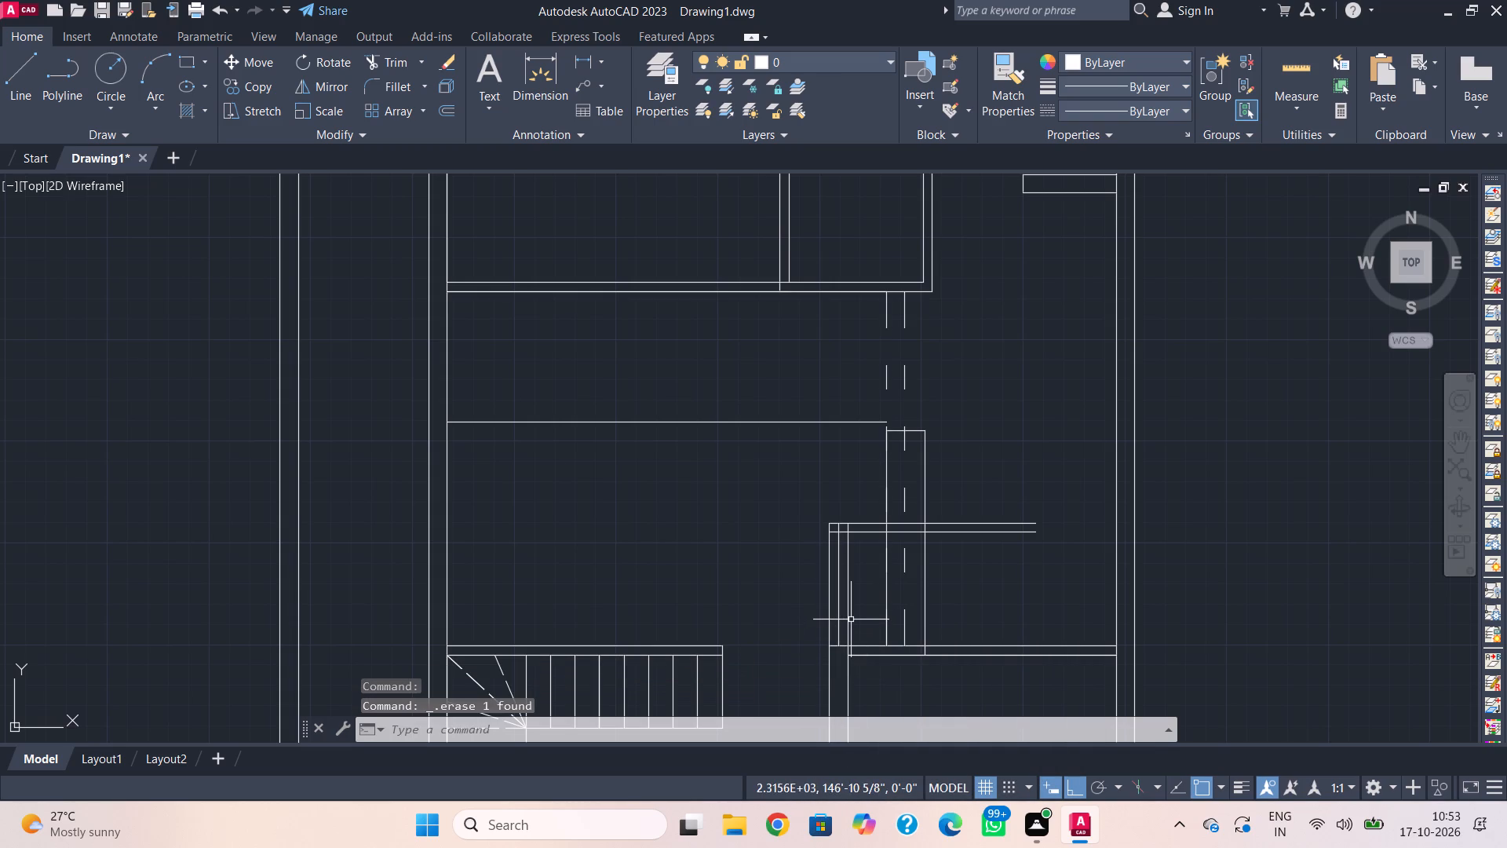
Erase the long inner vertical wall line running from the new horizontal wall down through the lower room.
click(851, 620)
click(848, 621)
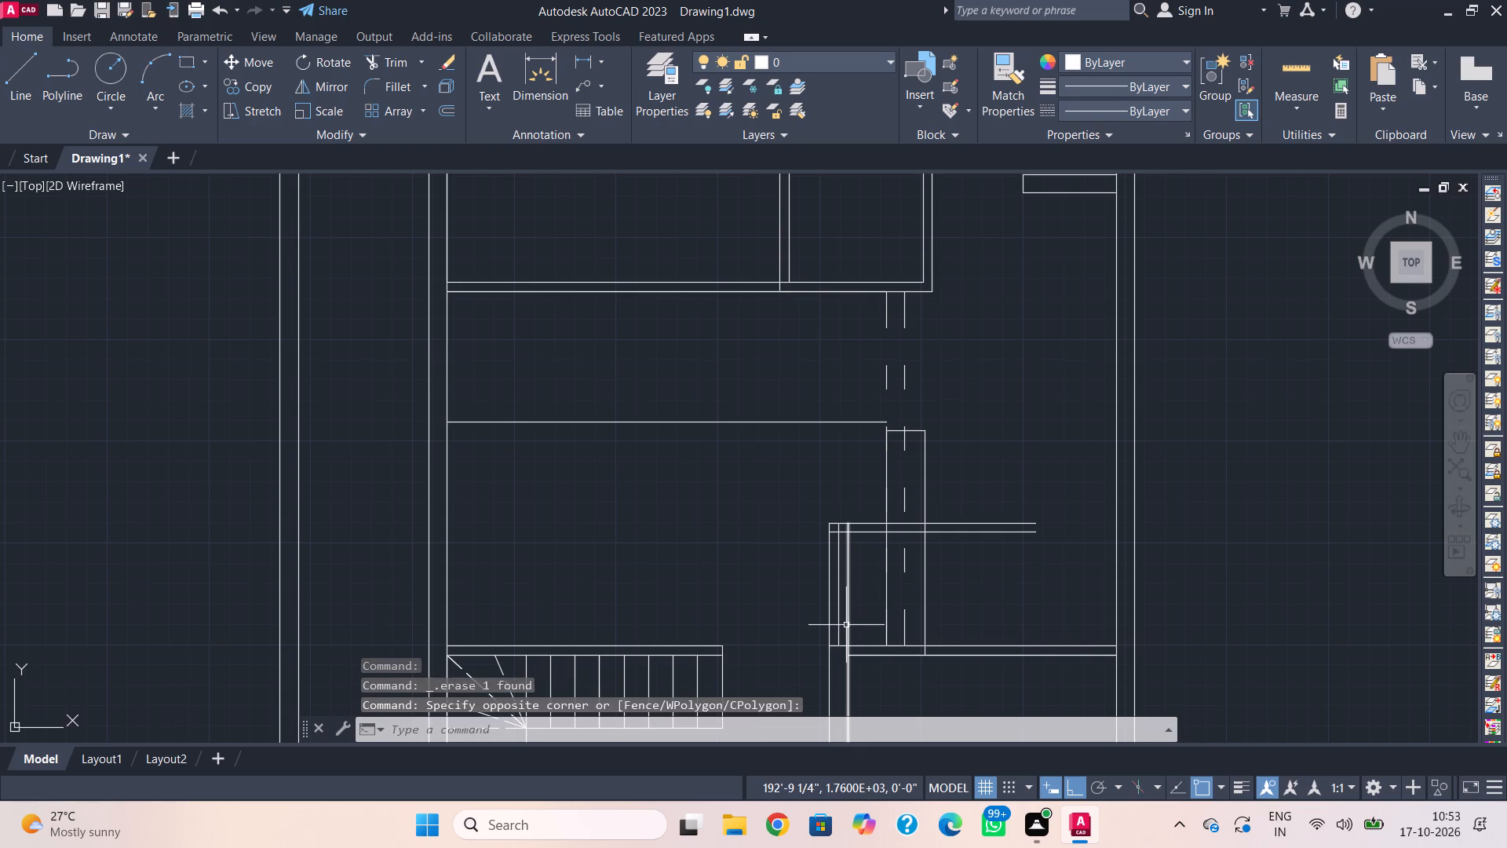
click(846, 625)
key(Delete)
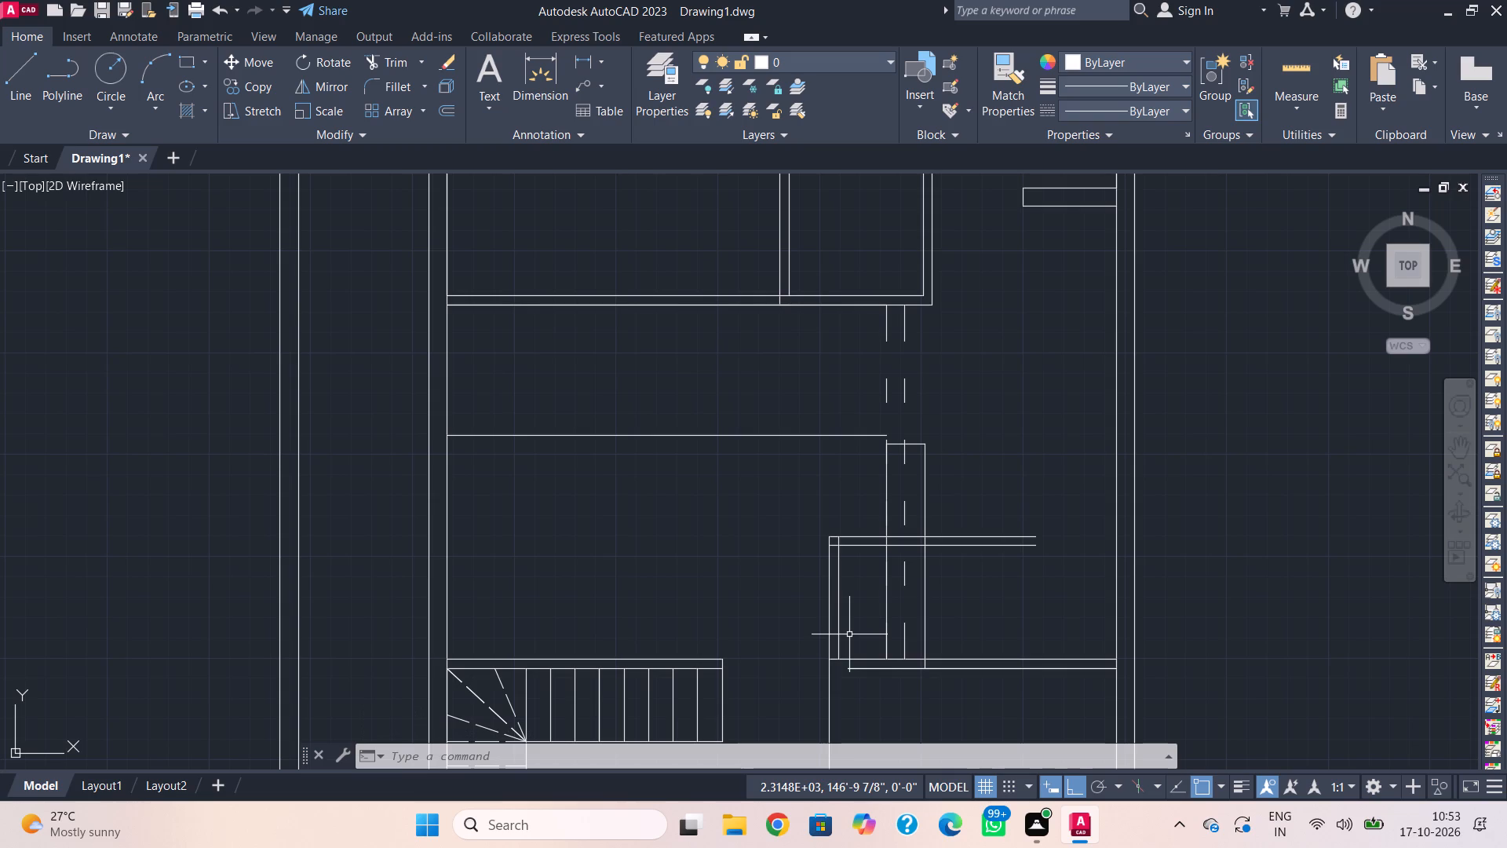
Draw two horizontal lines joining the wall above the staircase to the lower room's top wall, closing the gap.
middle_drag(859, 689, 864, 581)
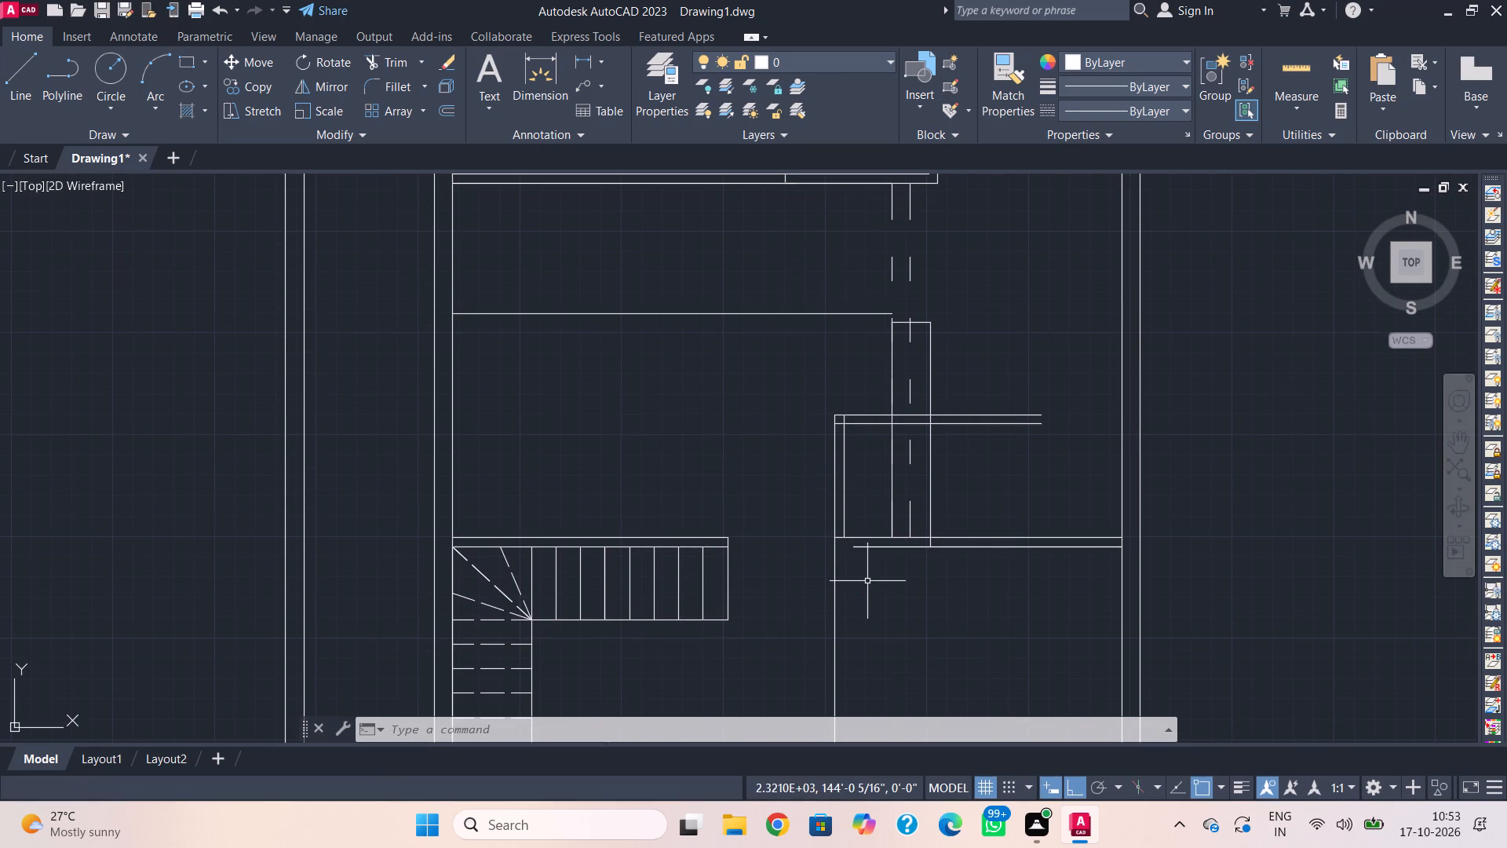
text(l)
key(space)
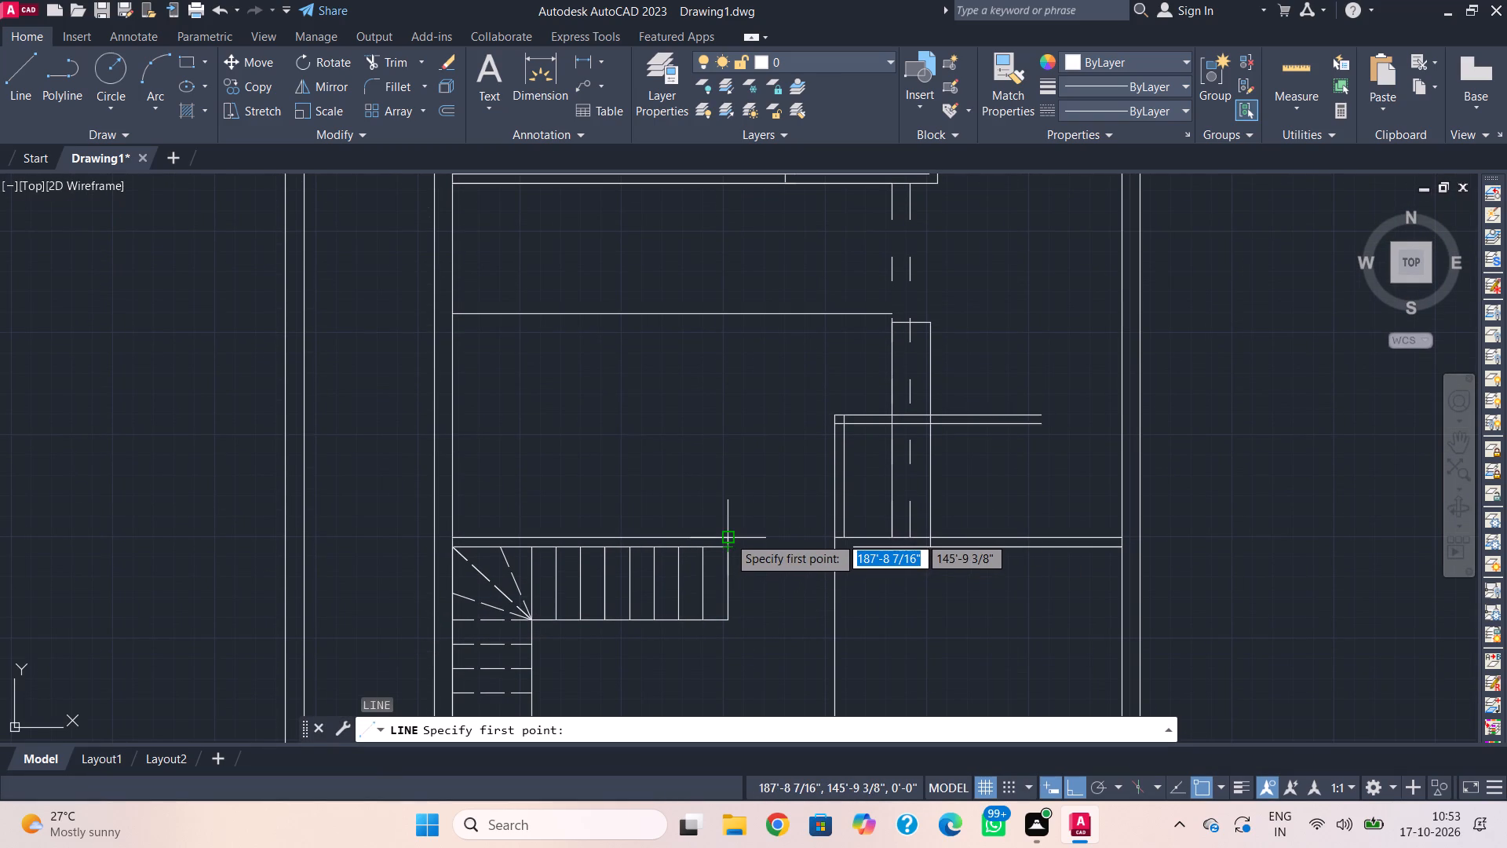
click(729, 534)
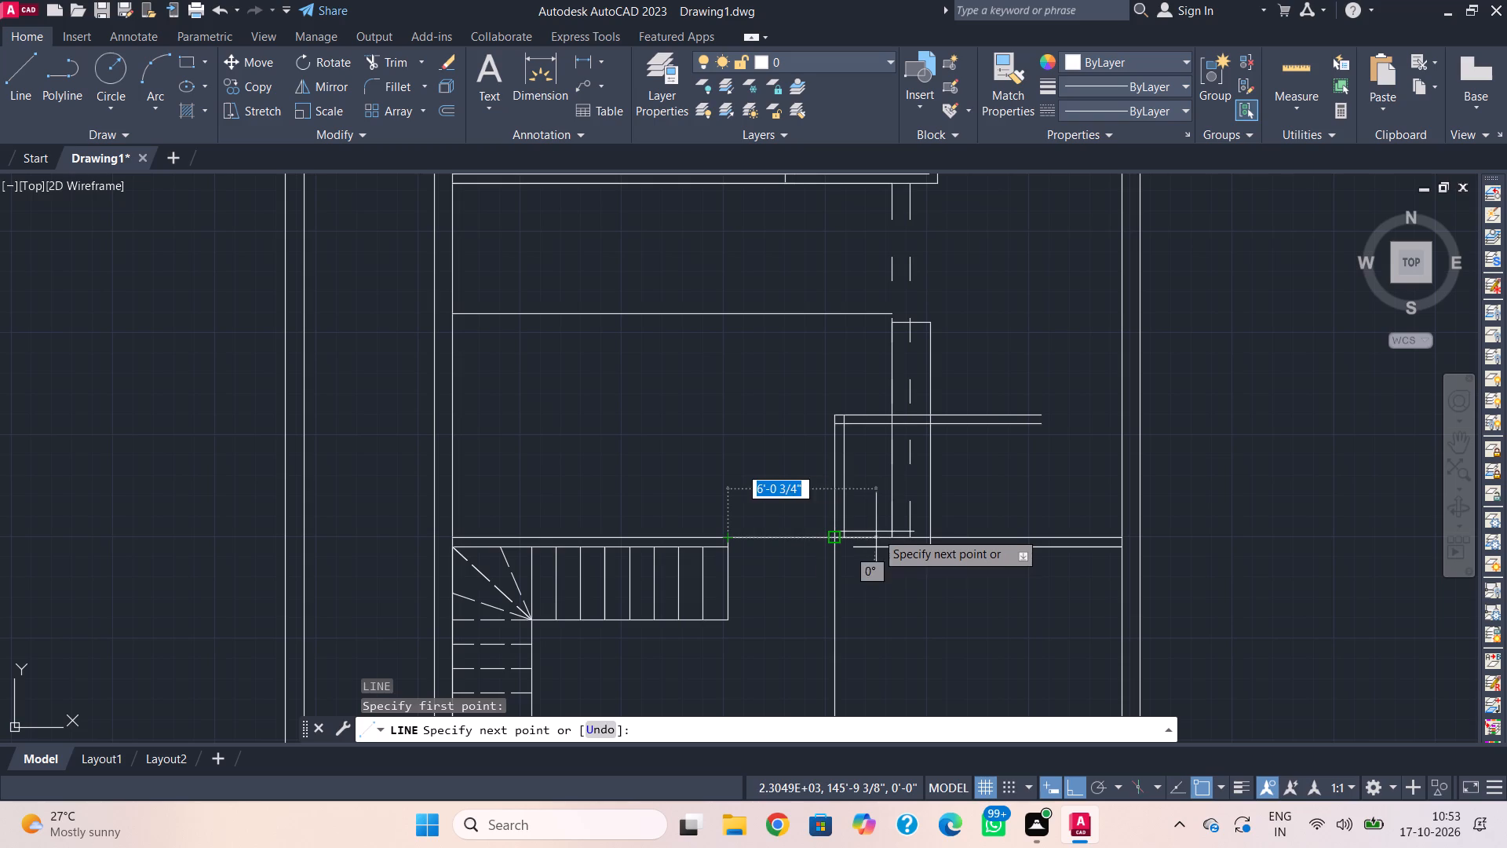
click(874, 536)
key(Escape)
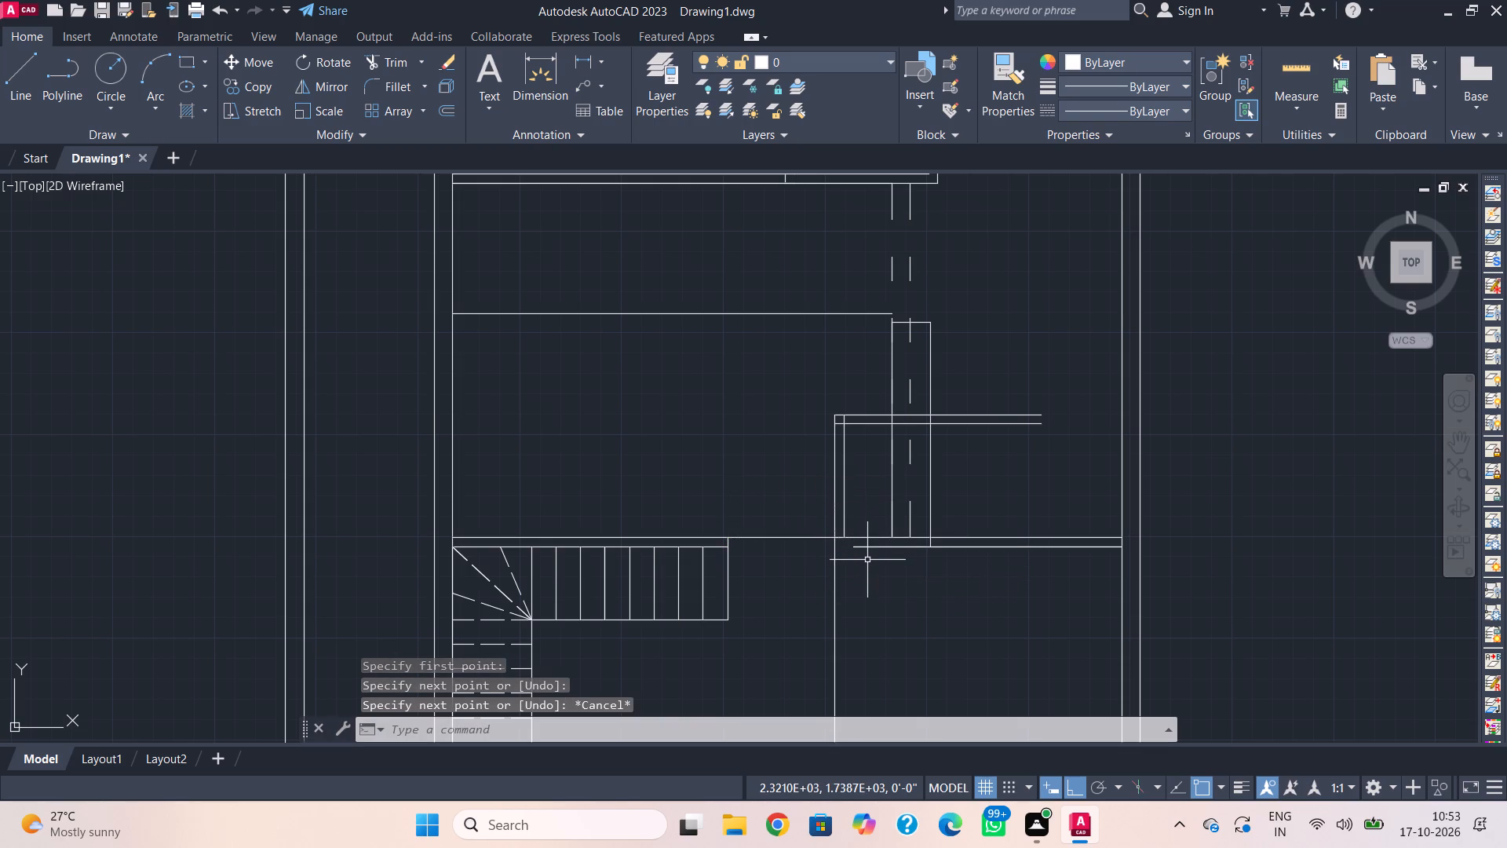
text(l)
key(space)
click(728, 551)
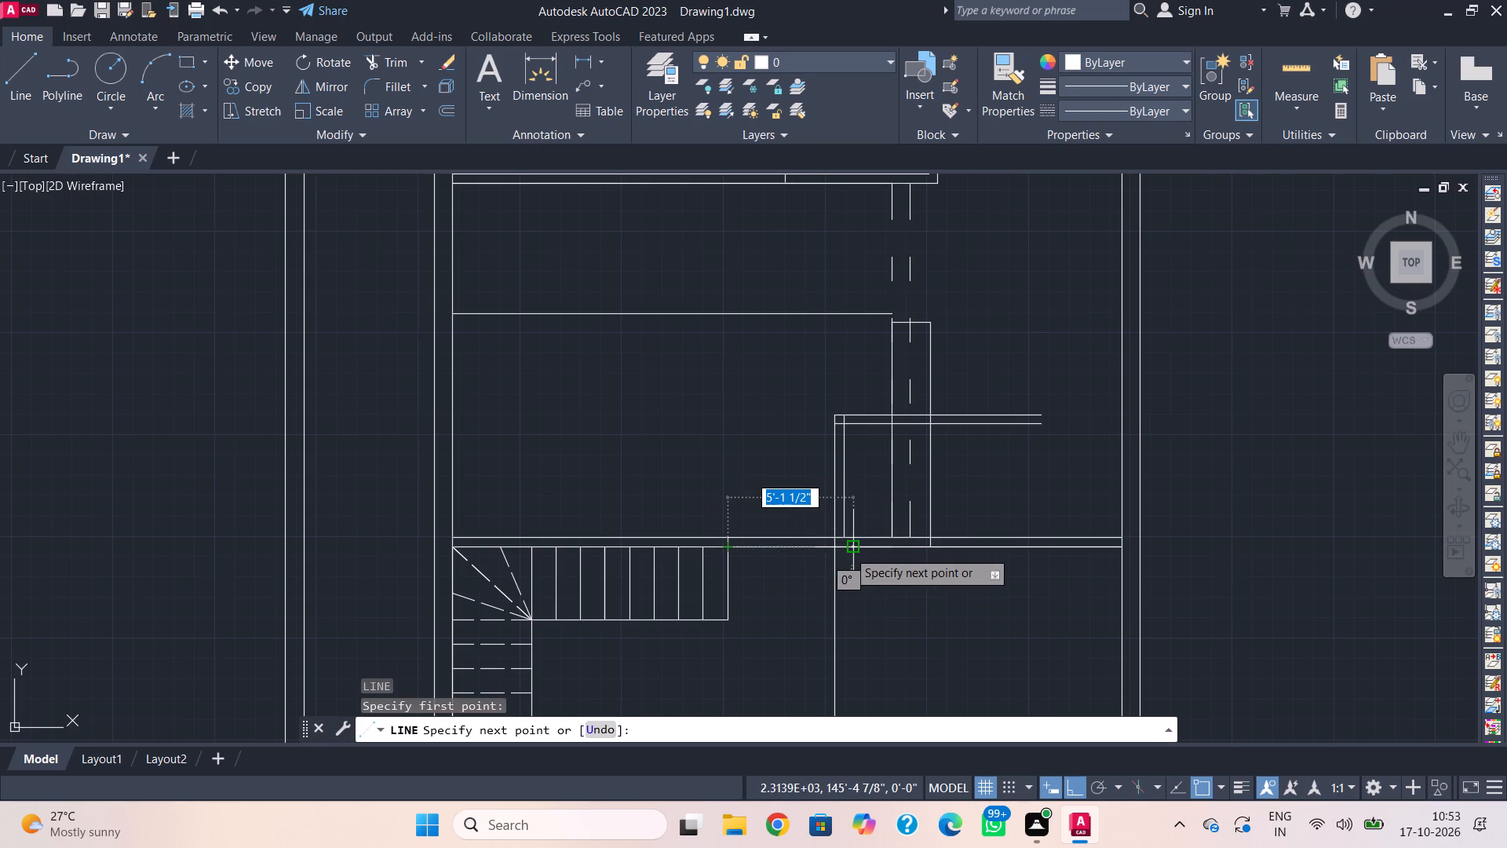
click(848, 550)
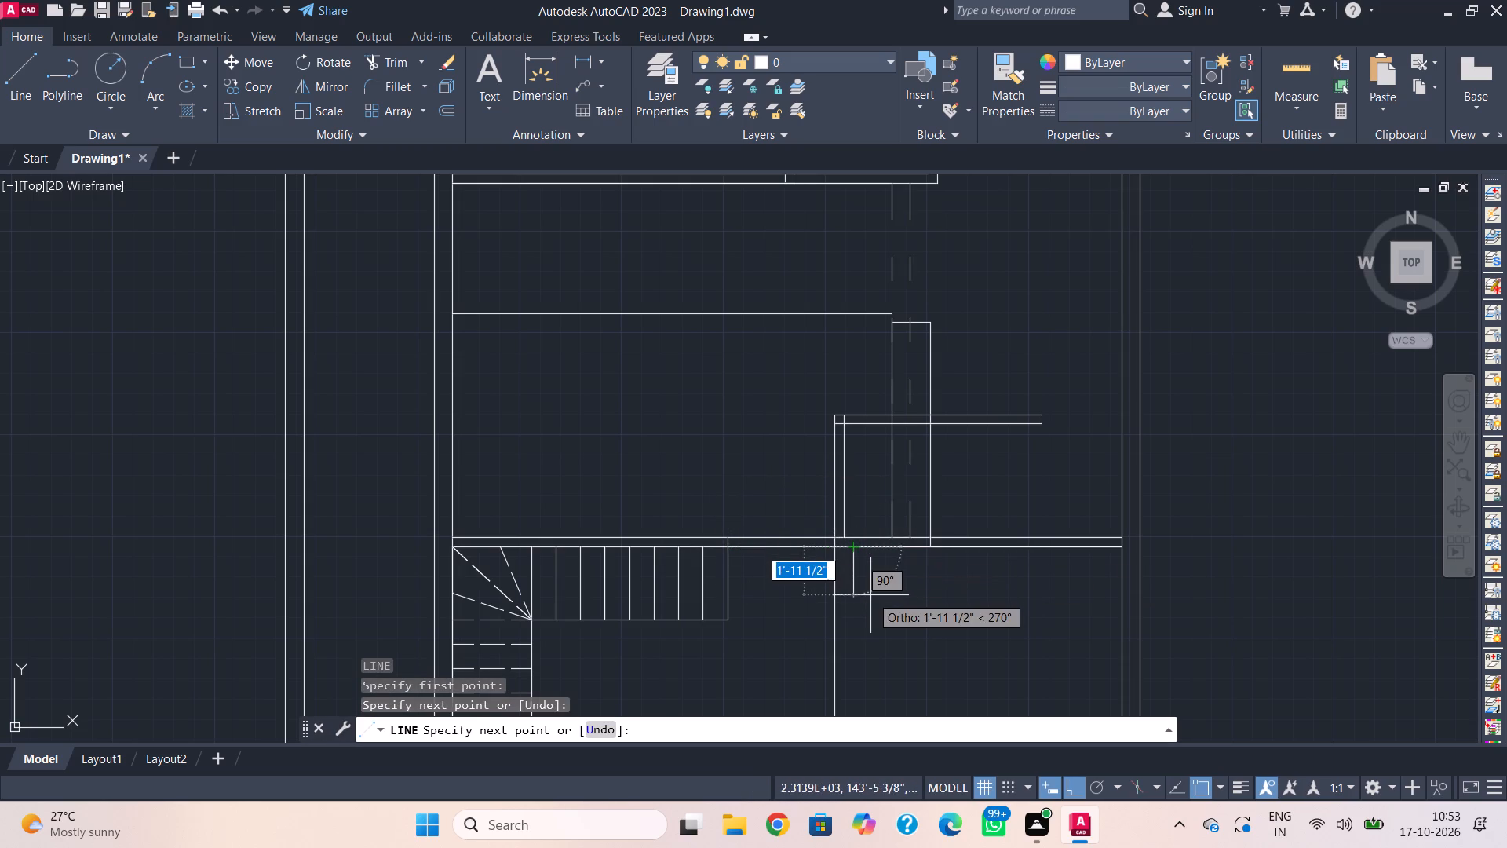
key(Escape)
Draw a 12'-9" vertical inner wall line from the lower room's bottom wall up to its top wall's lower line.
middle_drag(873, 610, 849, 391)
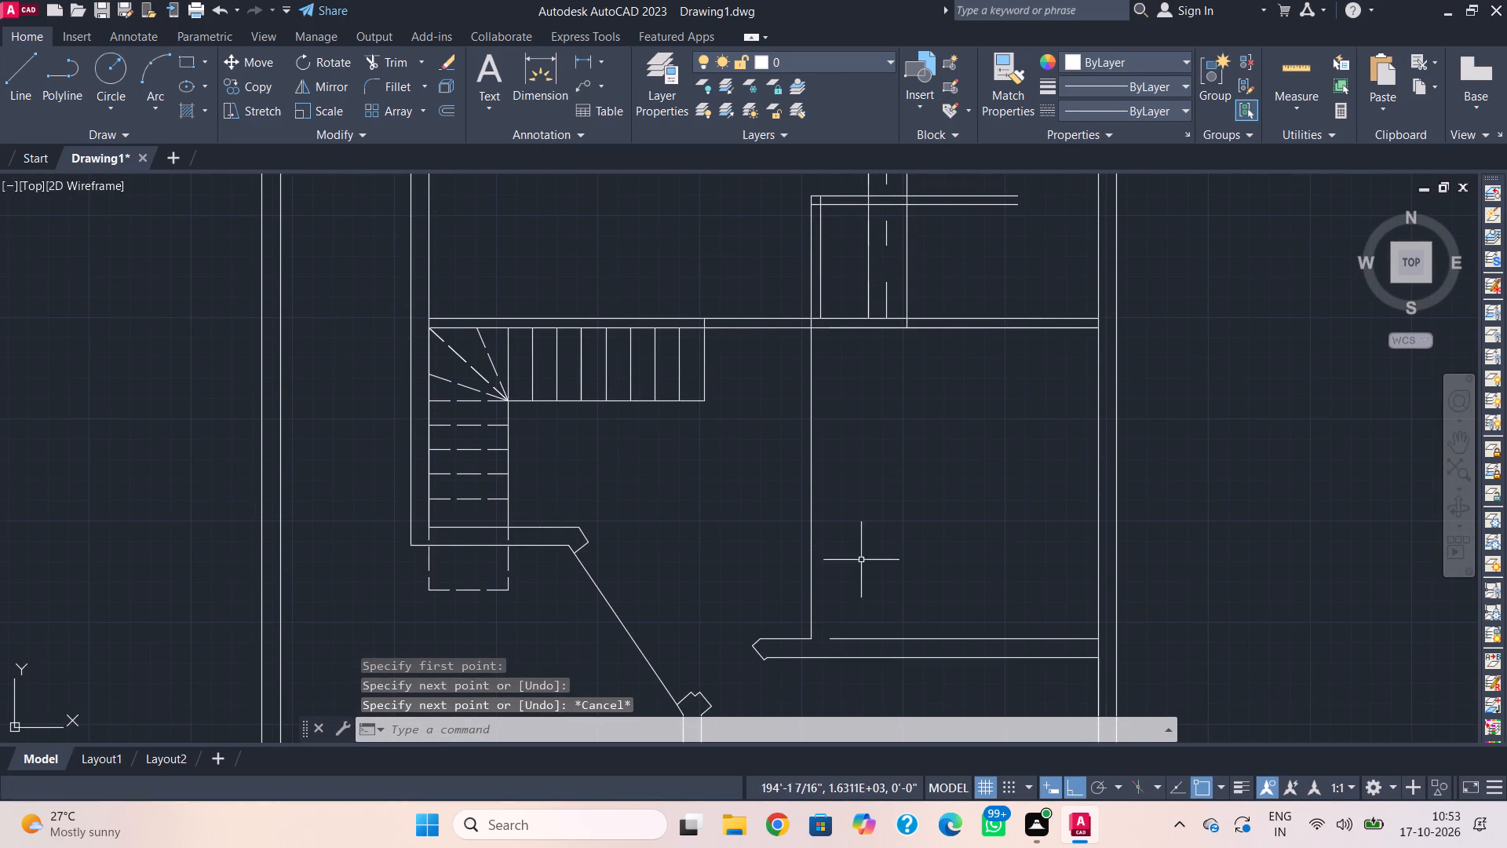
text(l)
key(space)
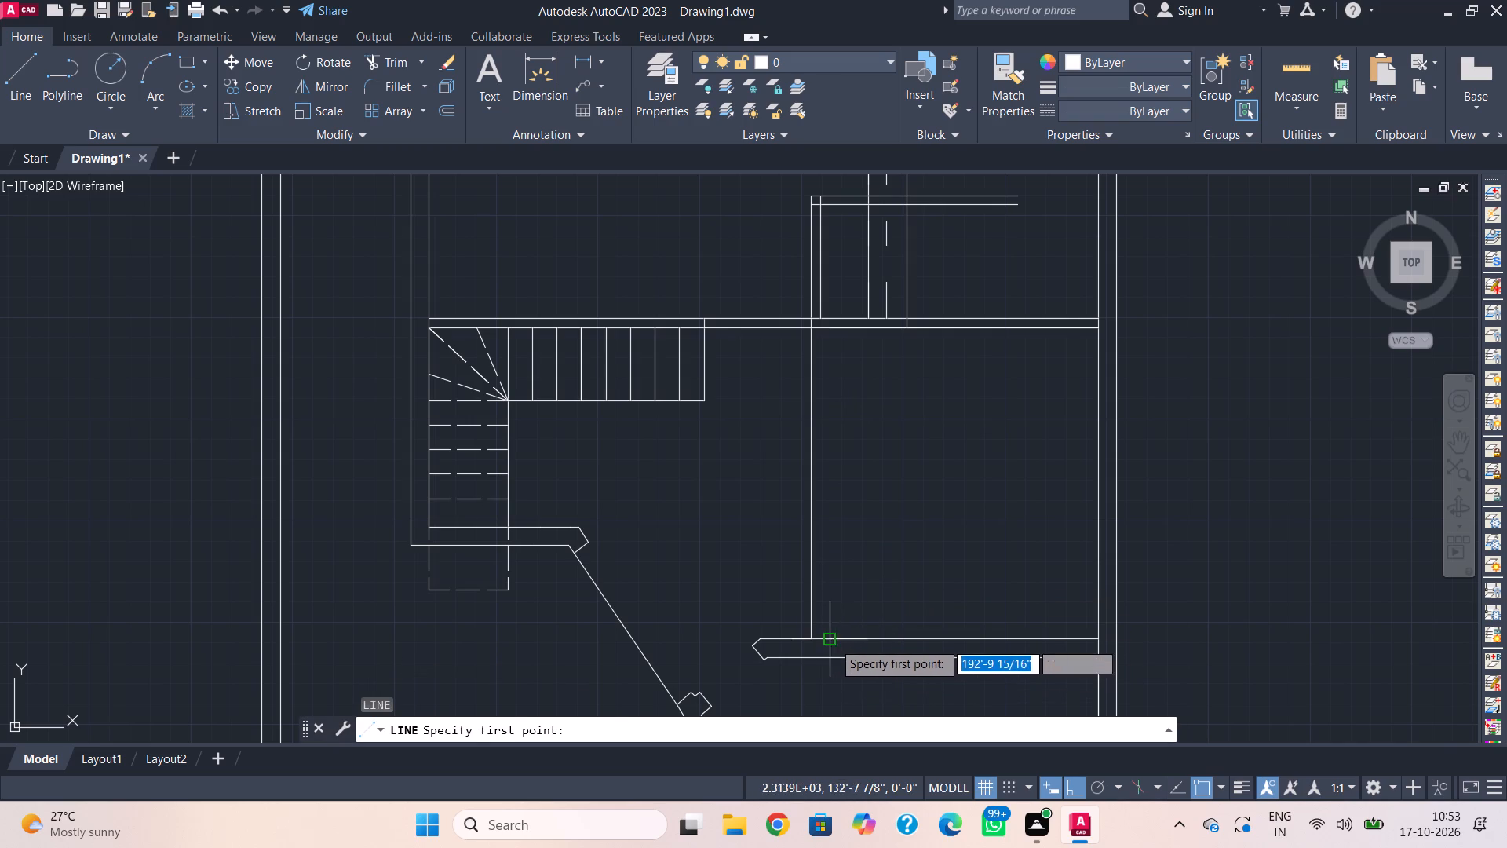
click(833, 641)
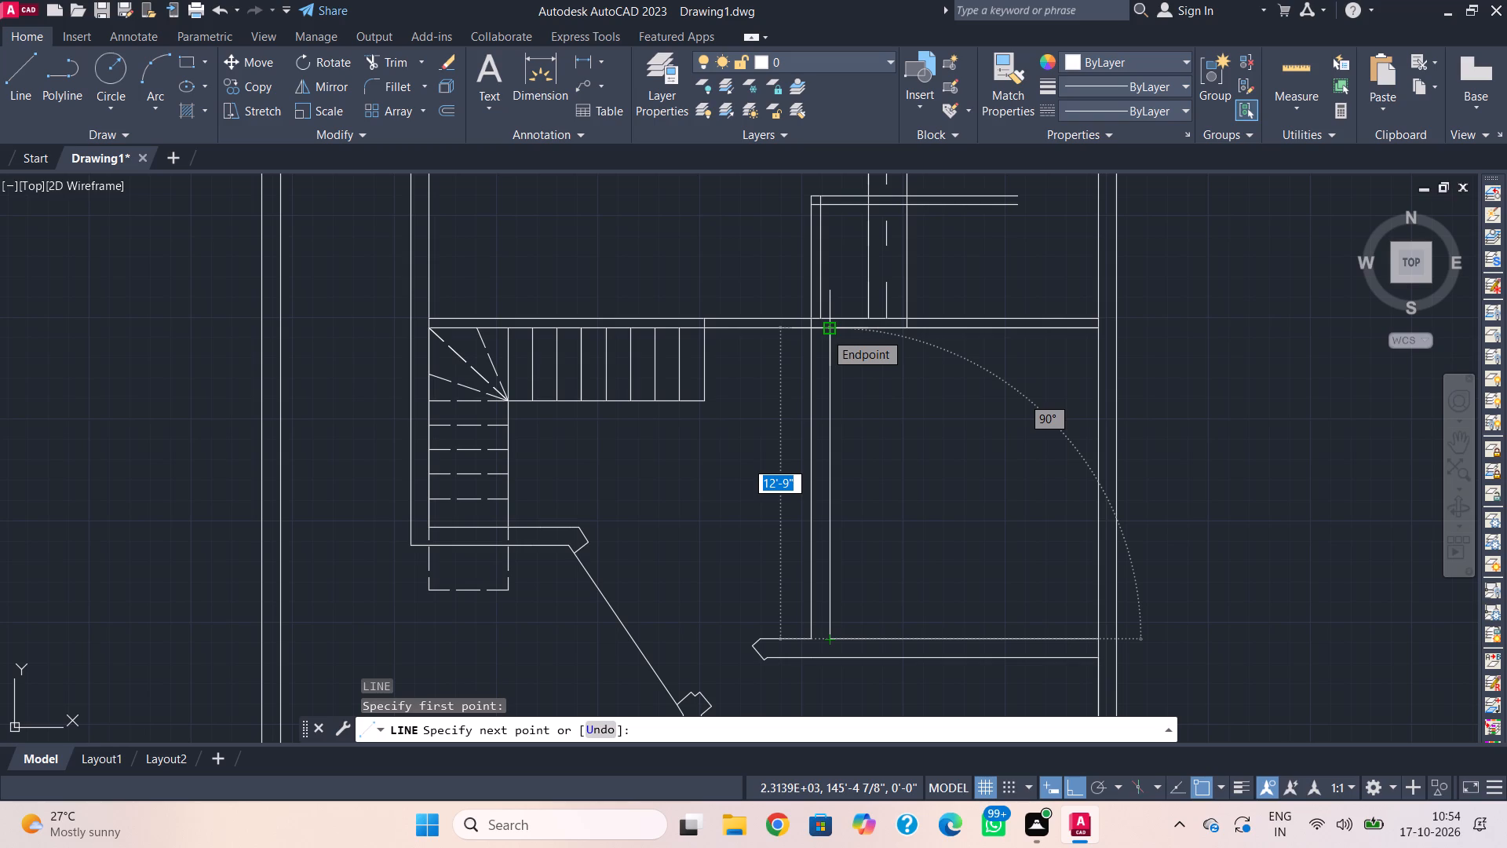
click(825, 332)
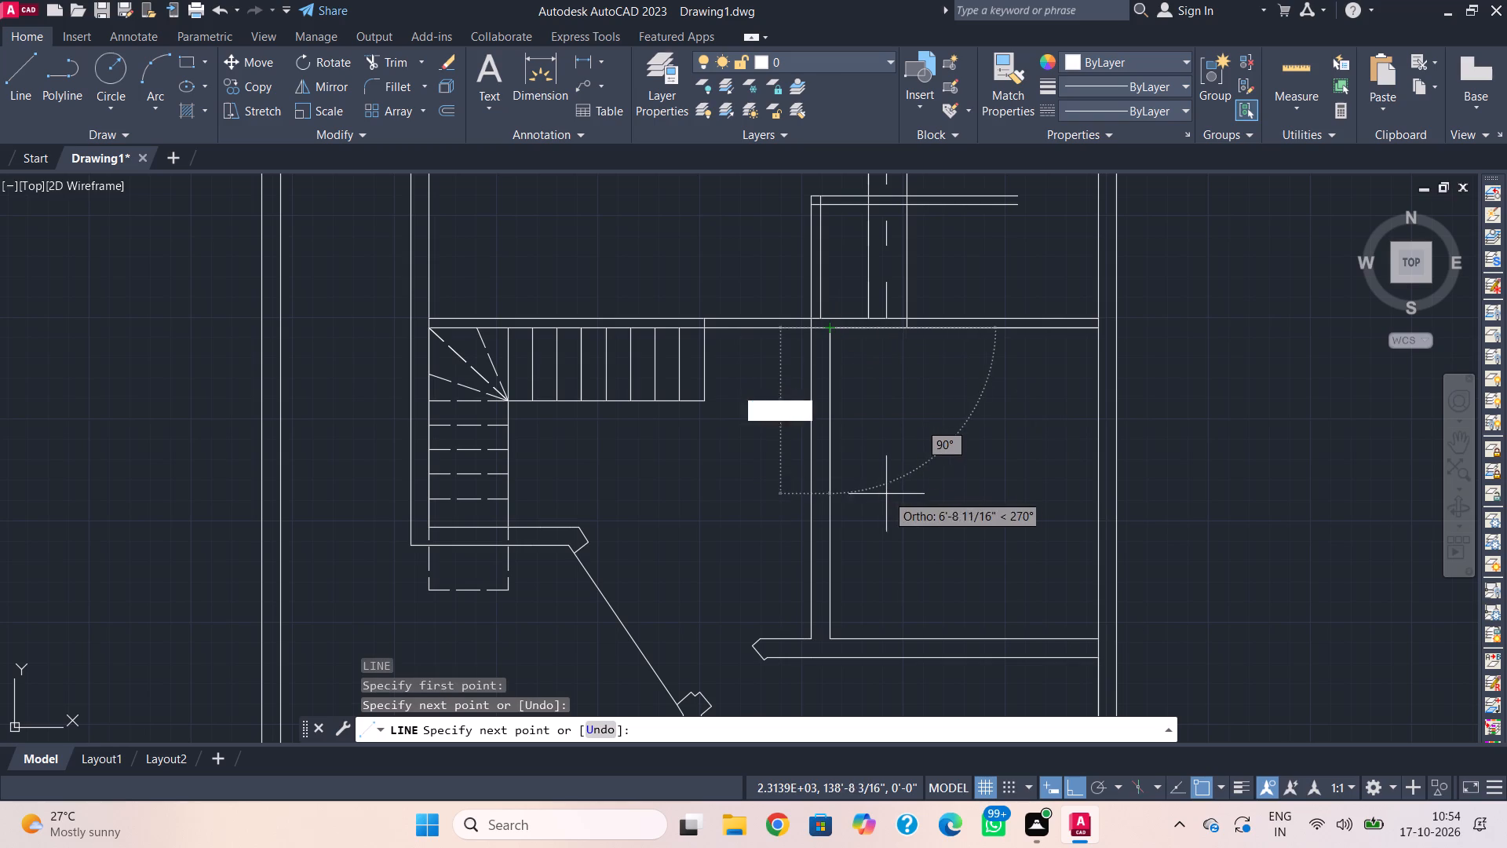
key(Escape)
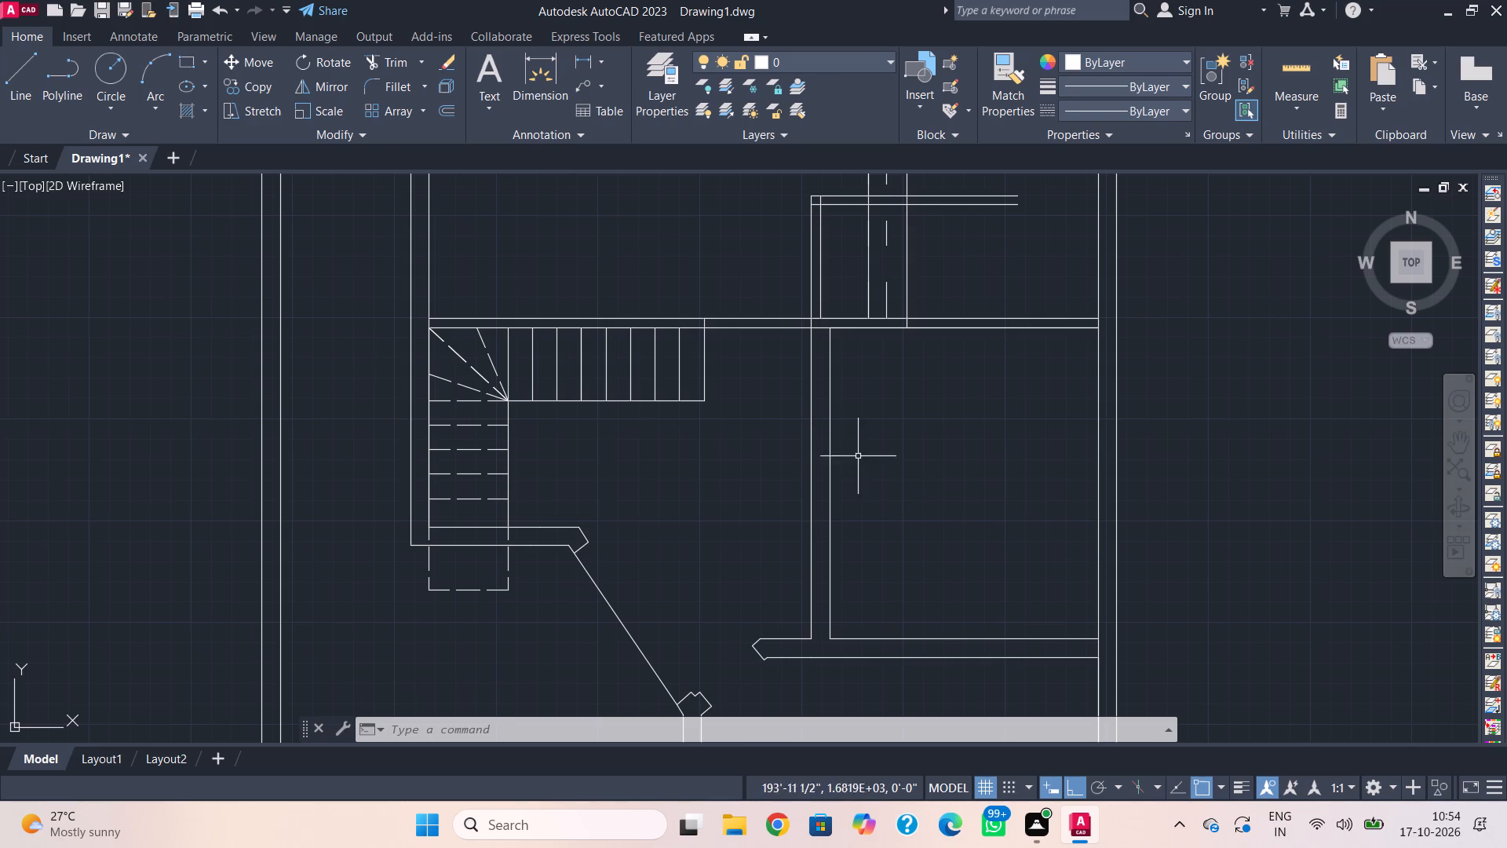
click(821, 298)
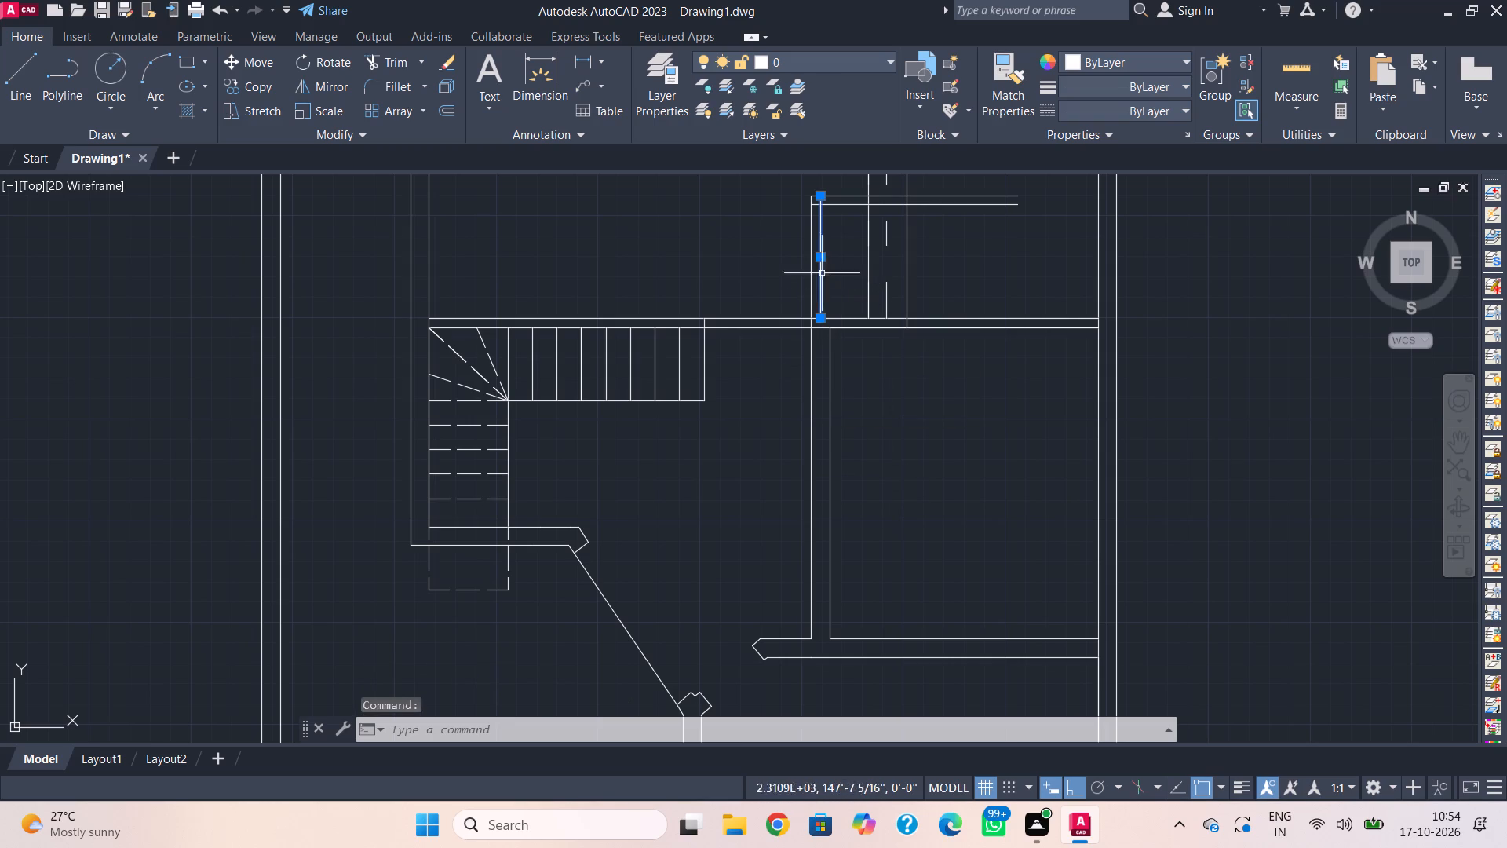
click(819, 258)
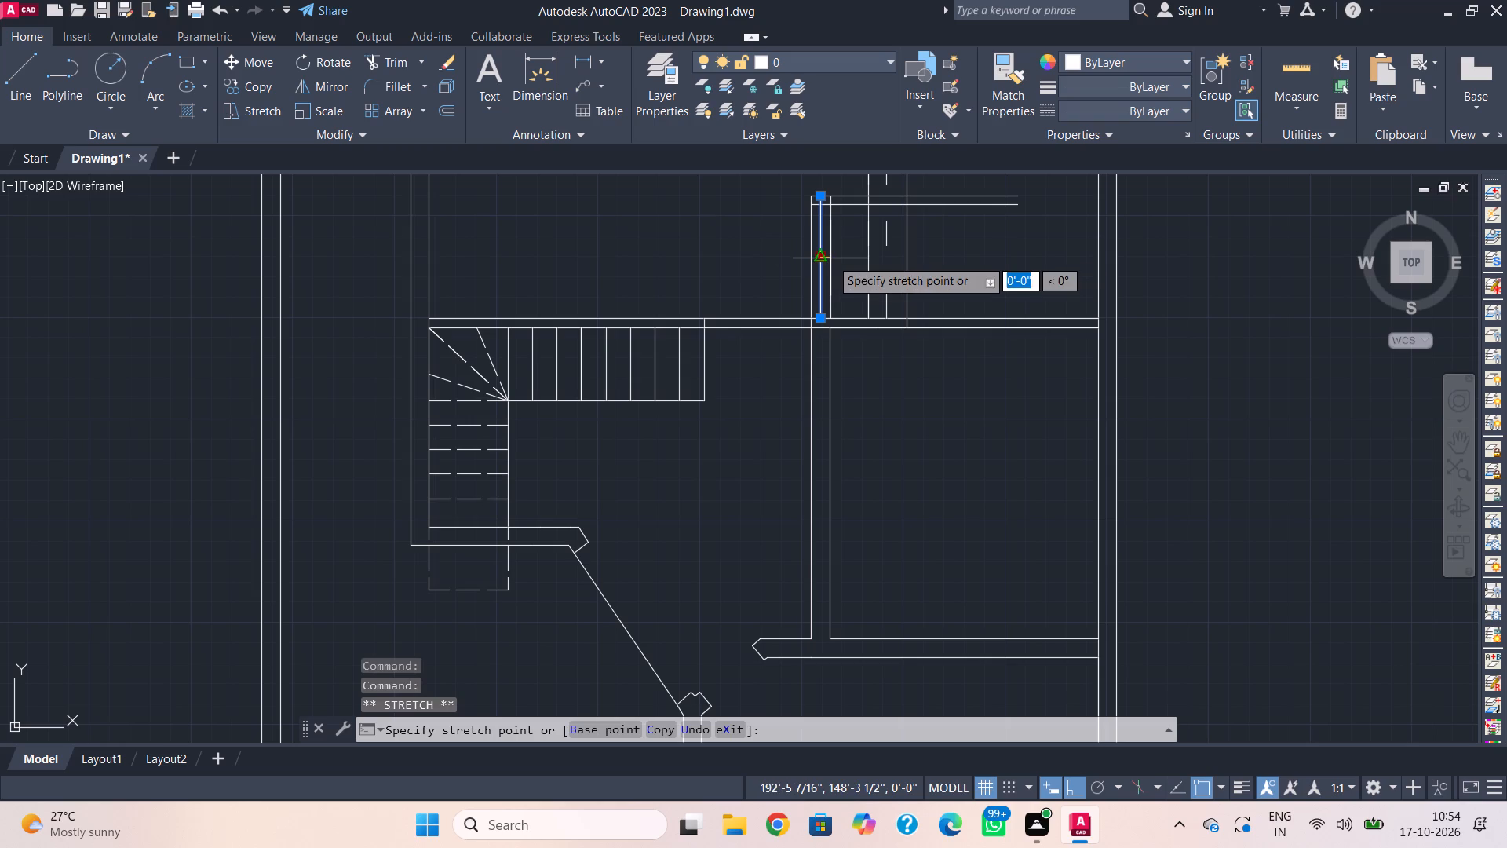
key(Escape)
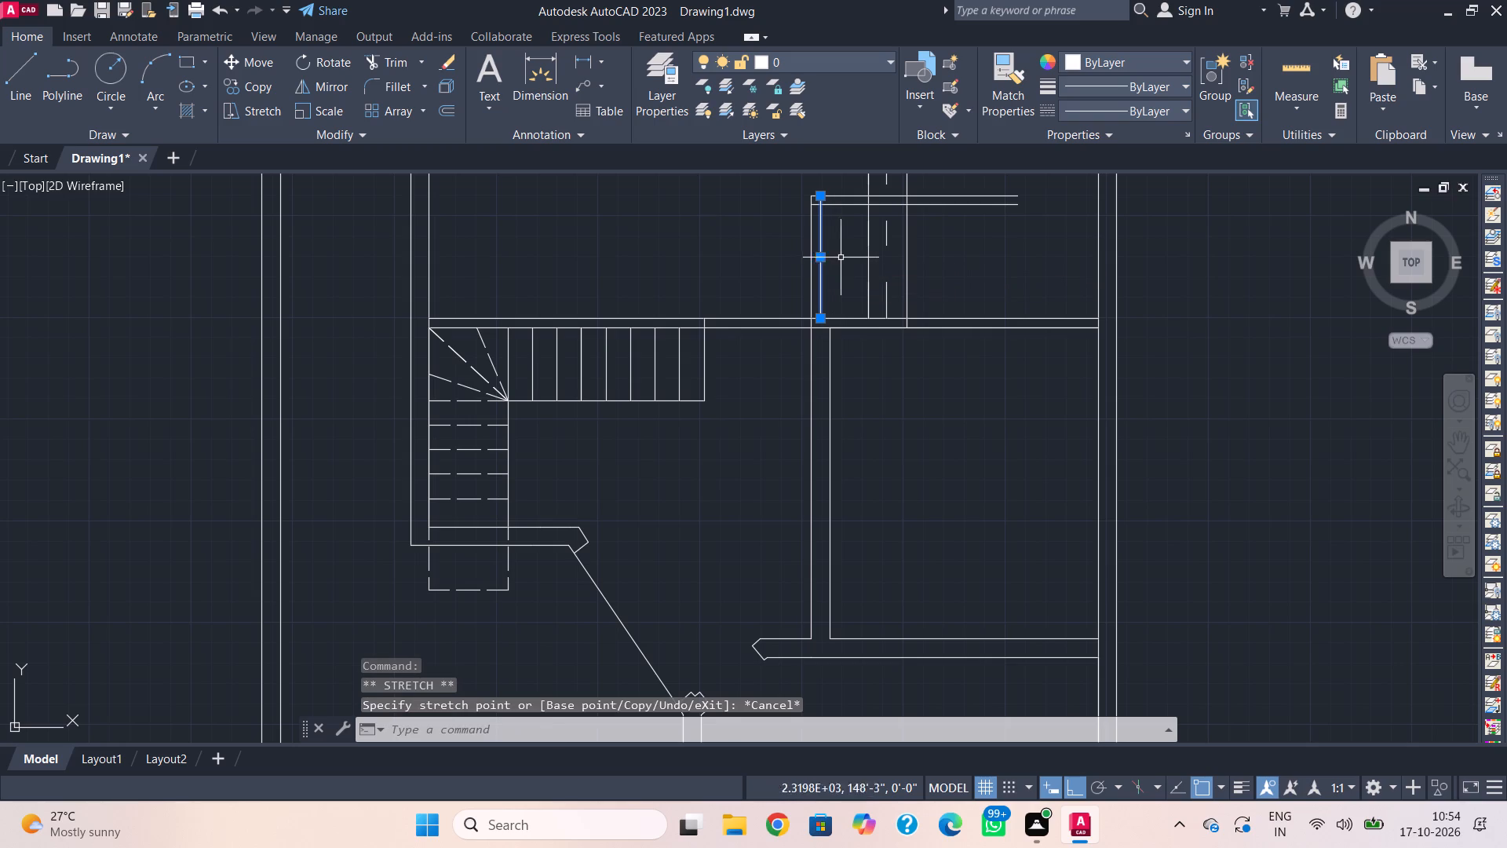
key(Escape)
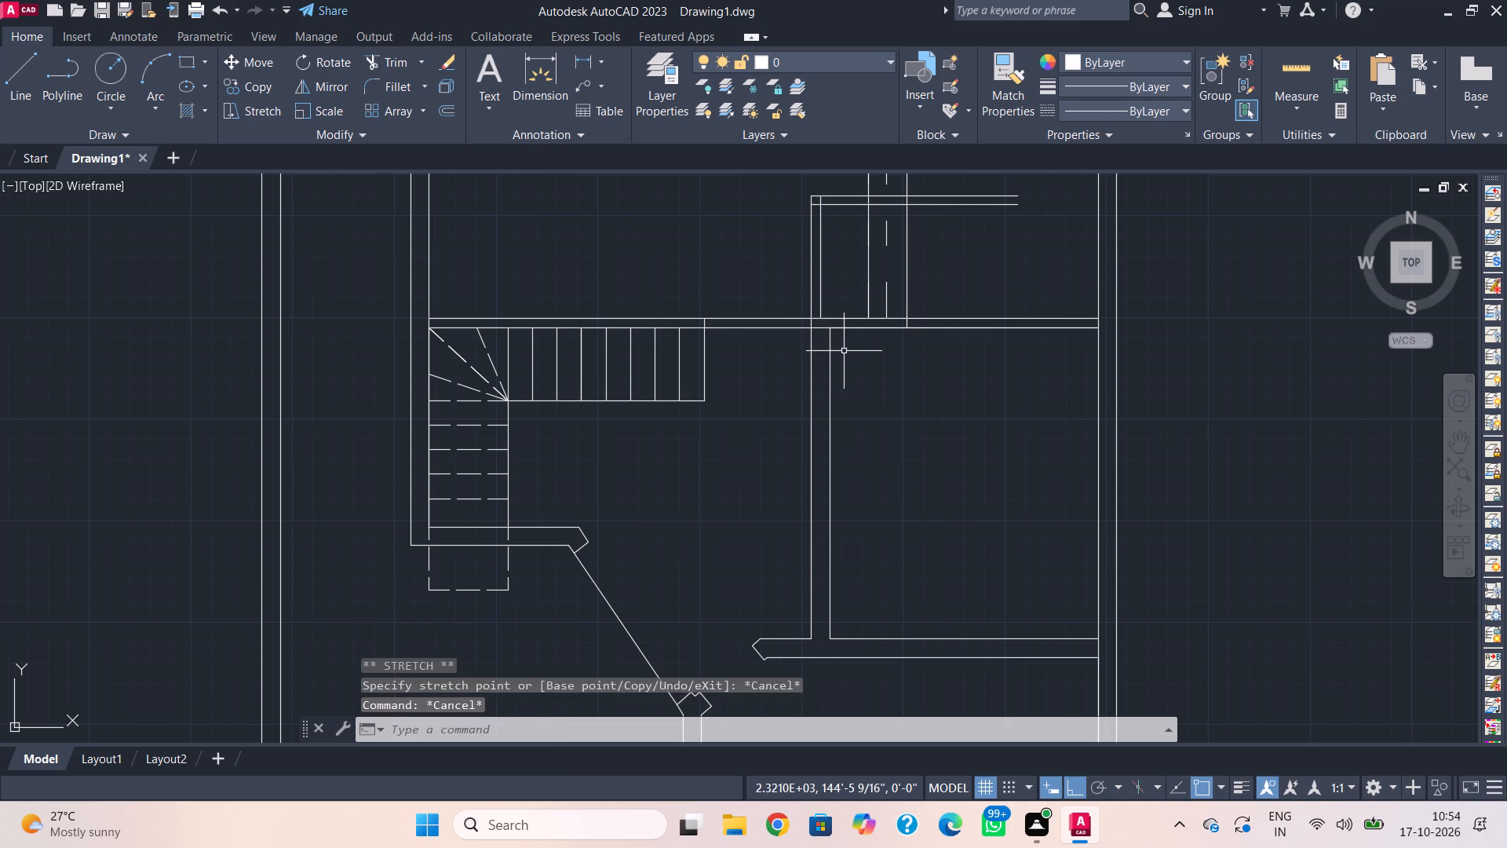
Extend the lower room's new inner vertical line up through its top wall to the new horizontal wall above.
text(ex)
key(space)
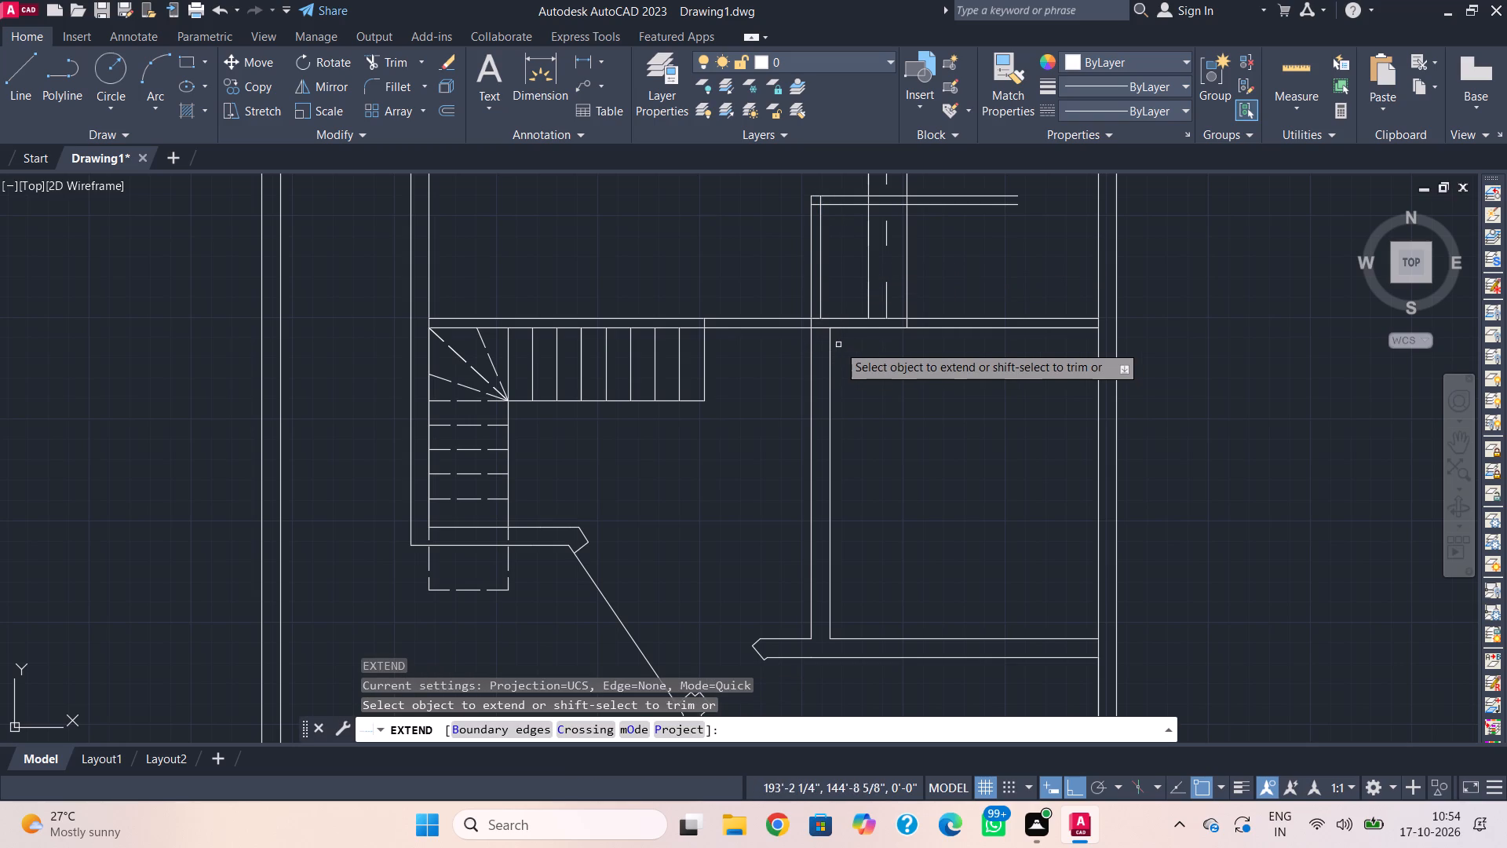
click(829, 333)
click(829, 327)
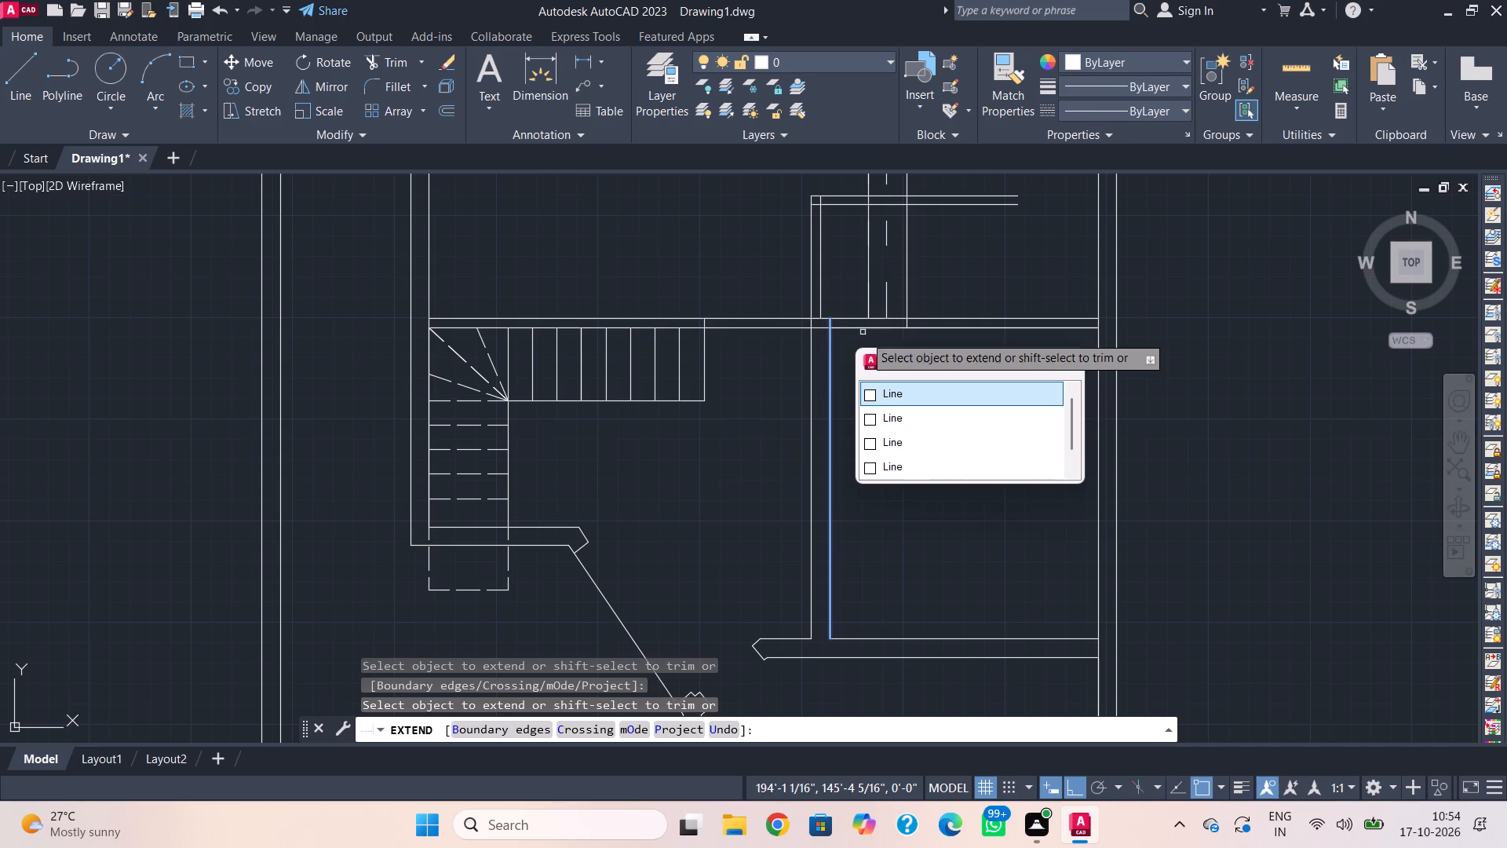
click(869, 391)
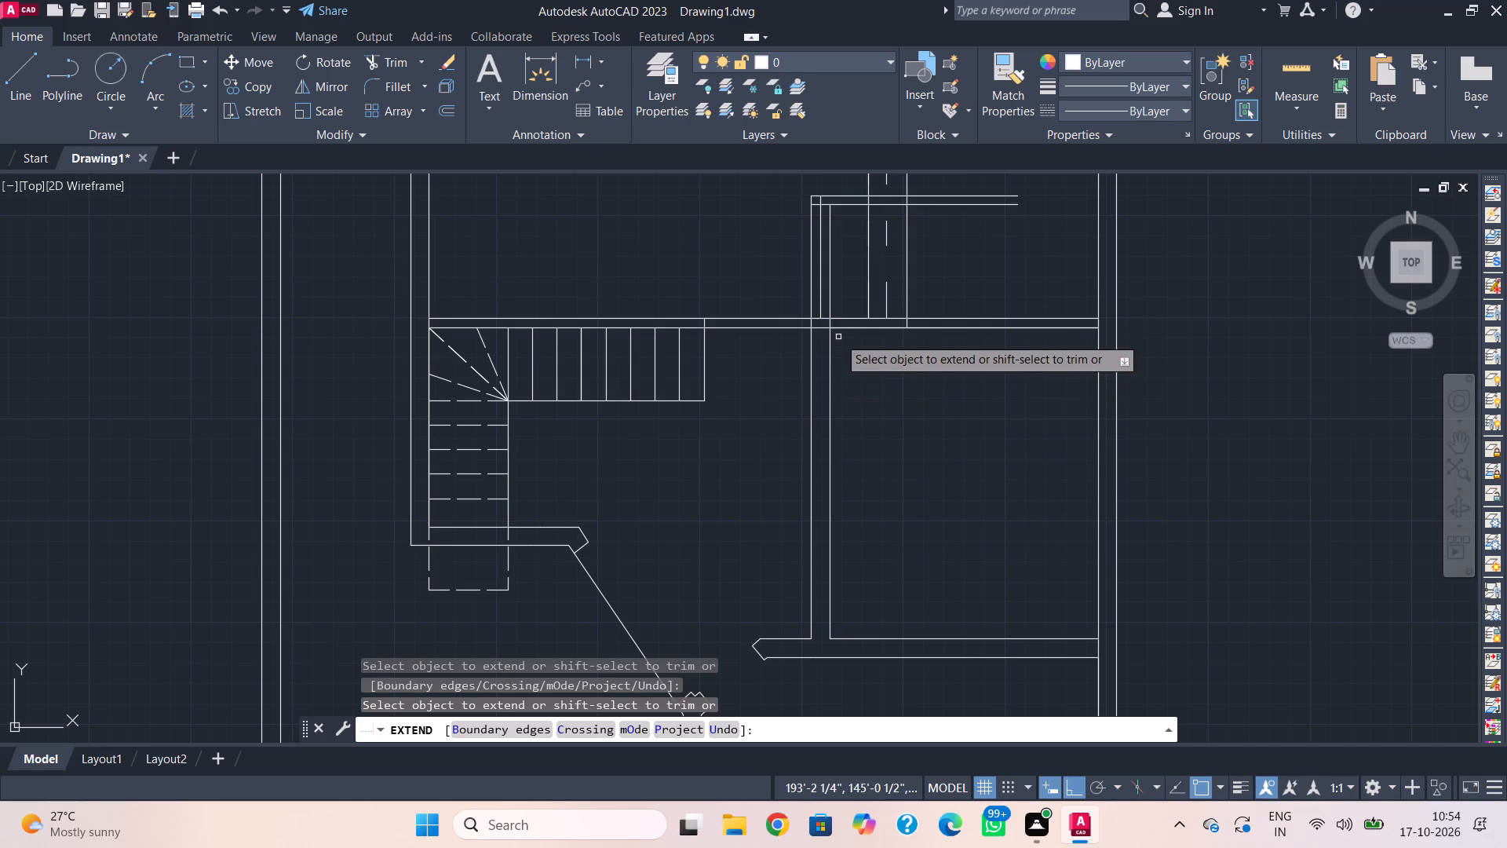
key(Escape)
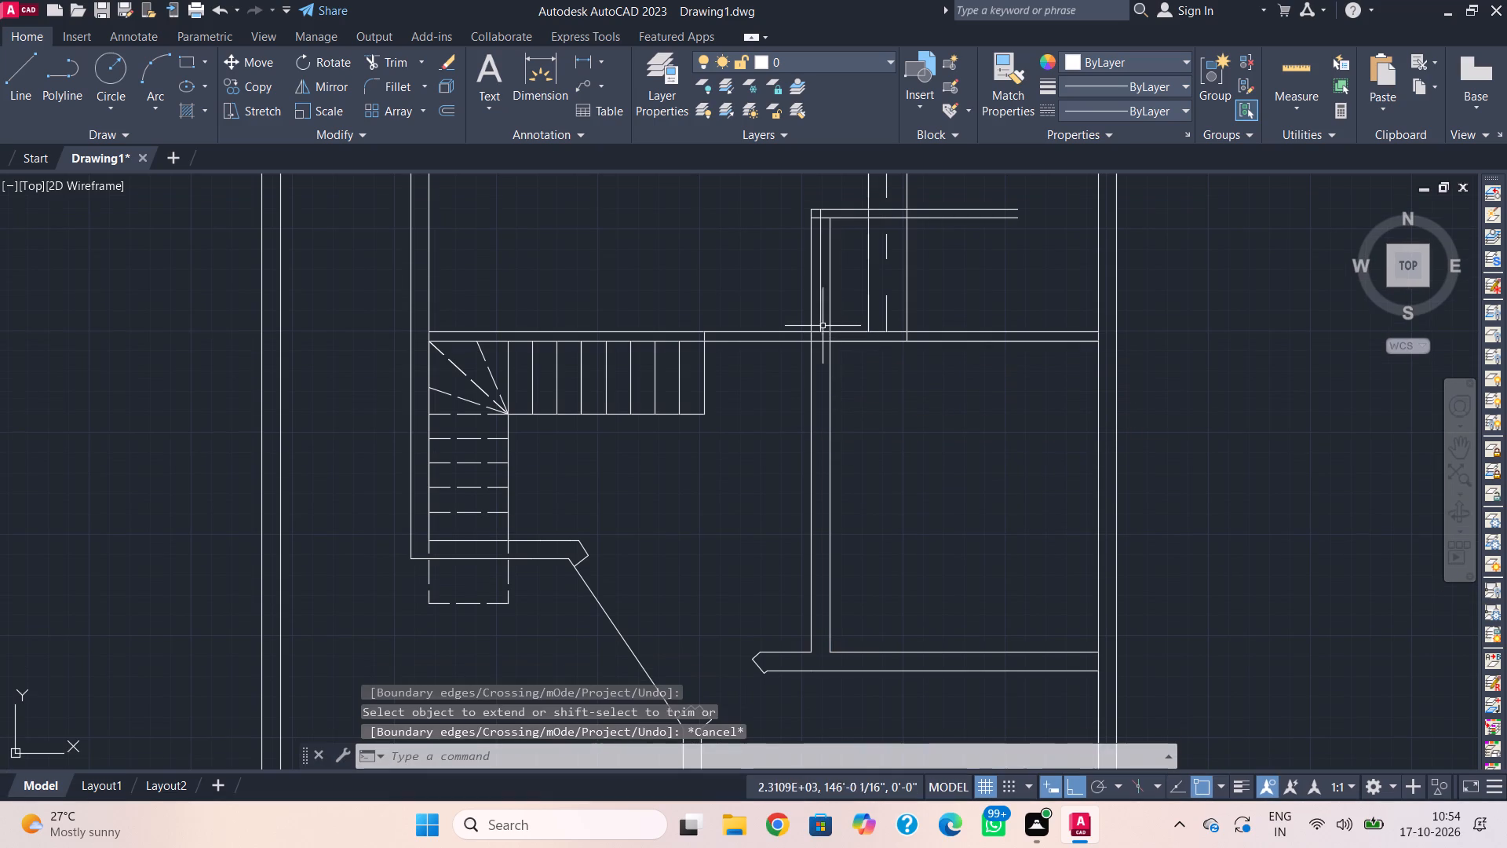
Erase the outermost short vertical line between the new horizontal wall and the lower room's top wall.
click(812, 320)
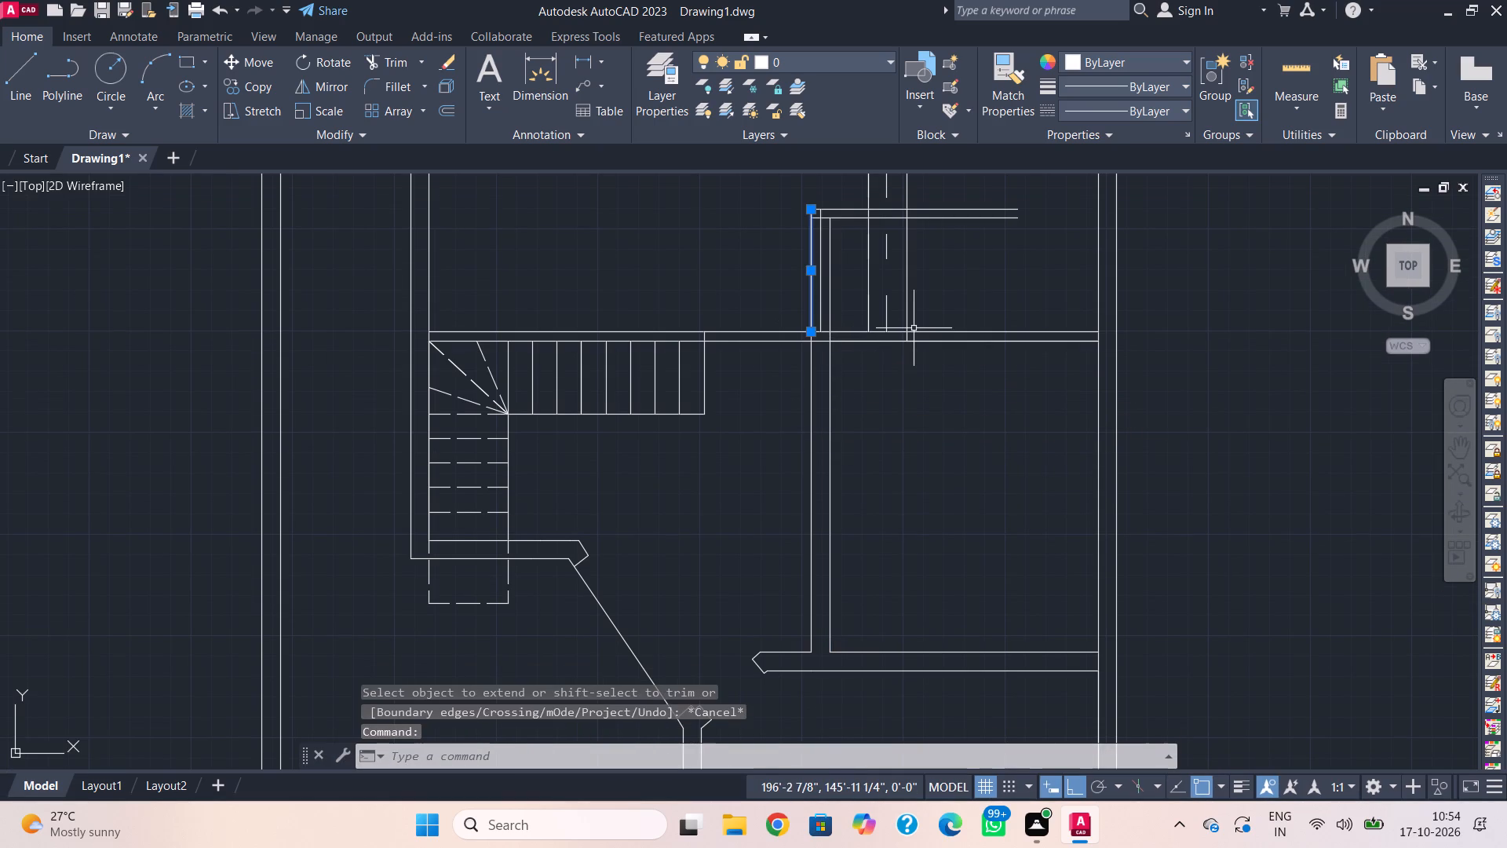
key(Delete)
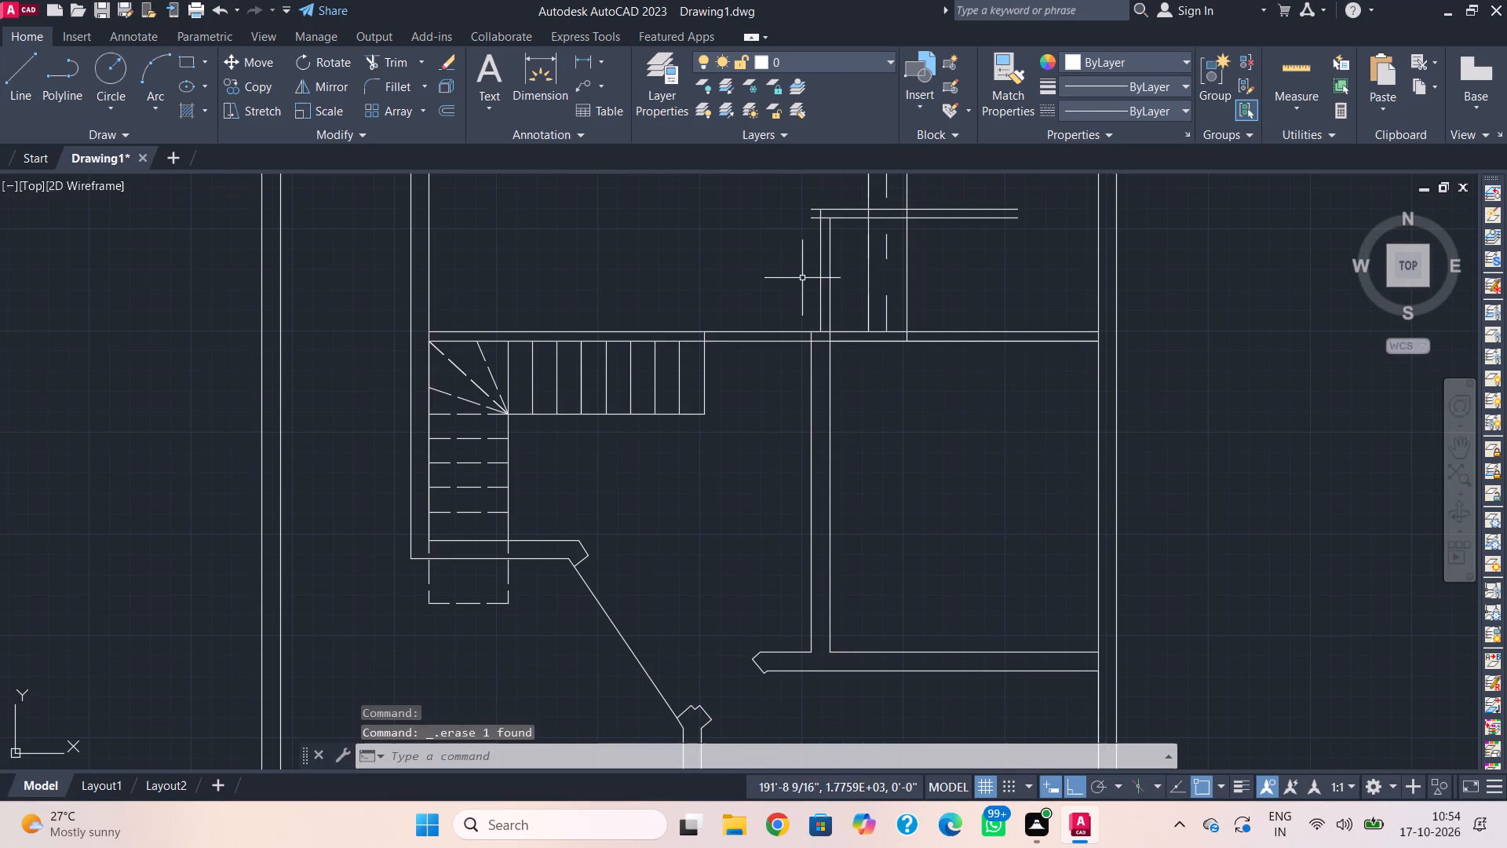
Trim the new horizontal wall's overhang beyond the remaining outer vertical line to form a clean corner.
key(t)
text(r)
key(space)
scroll(816, 251, up, 2)
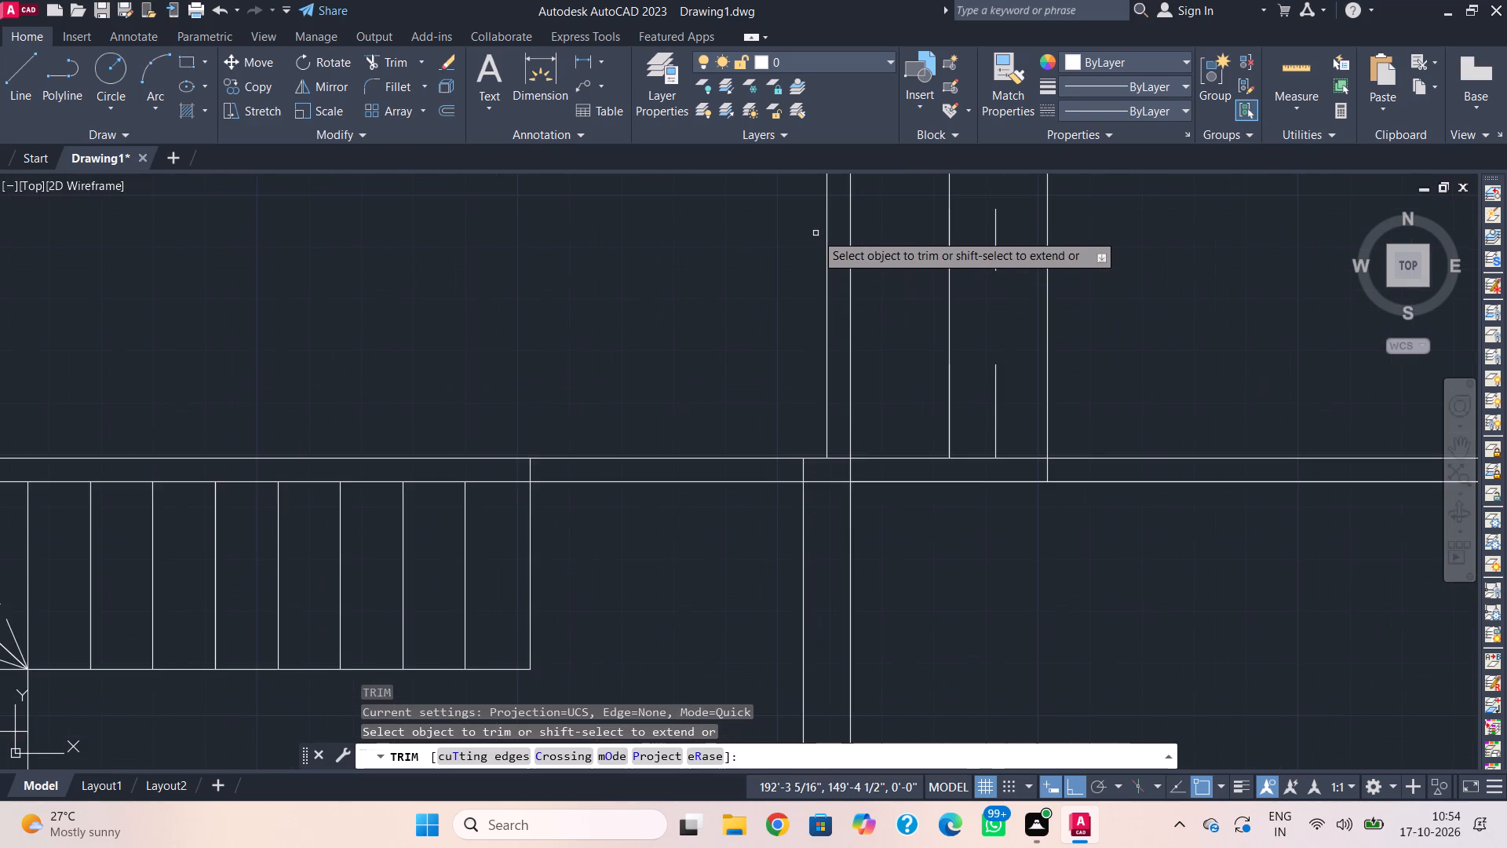
middle_drag(816, 235, 819, 368)
drag(812, 250, 813, 323)
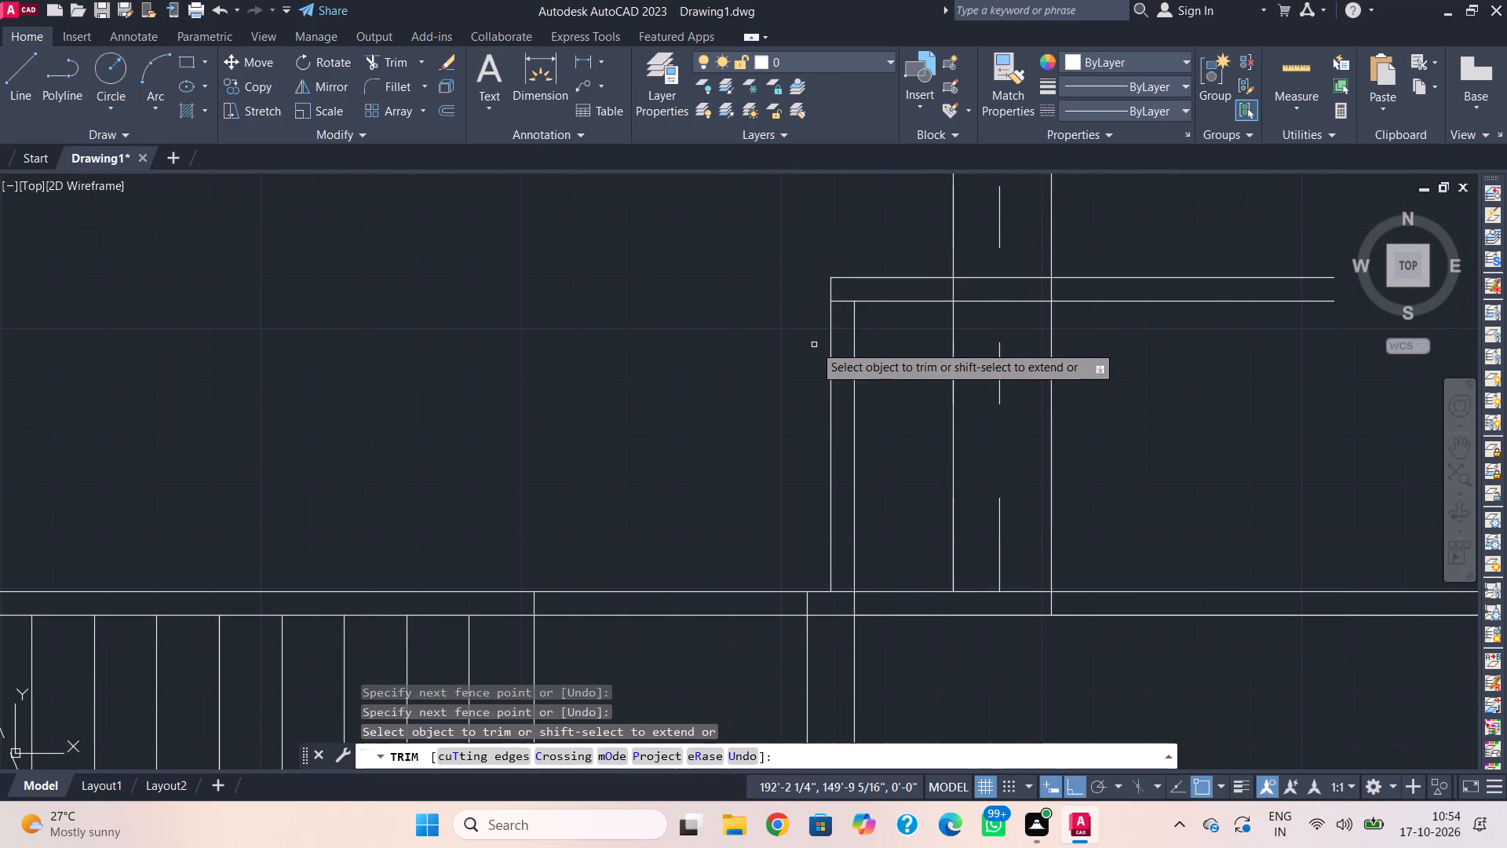
scroll(814, 356, down, 1)
key(Escape)
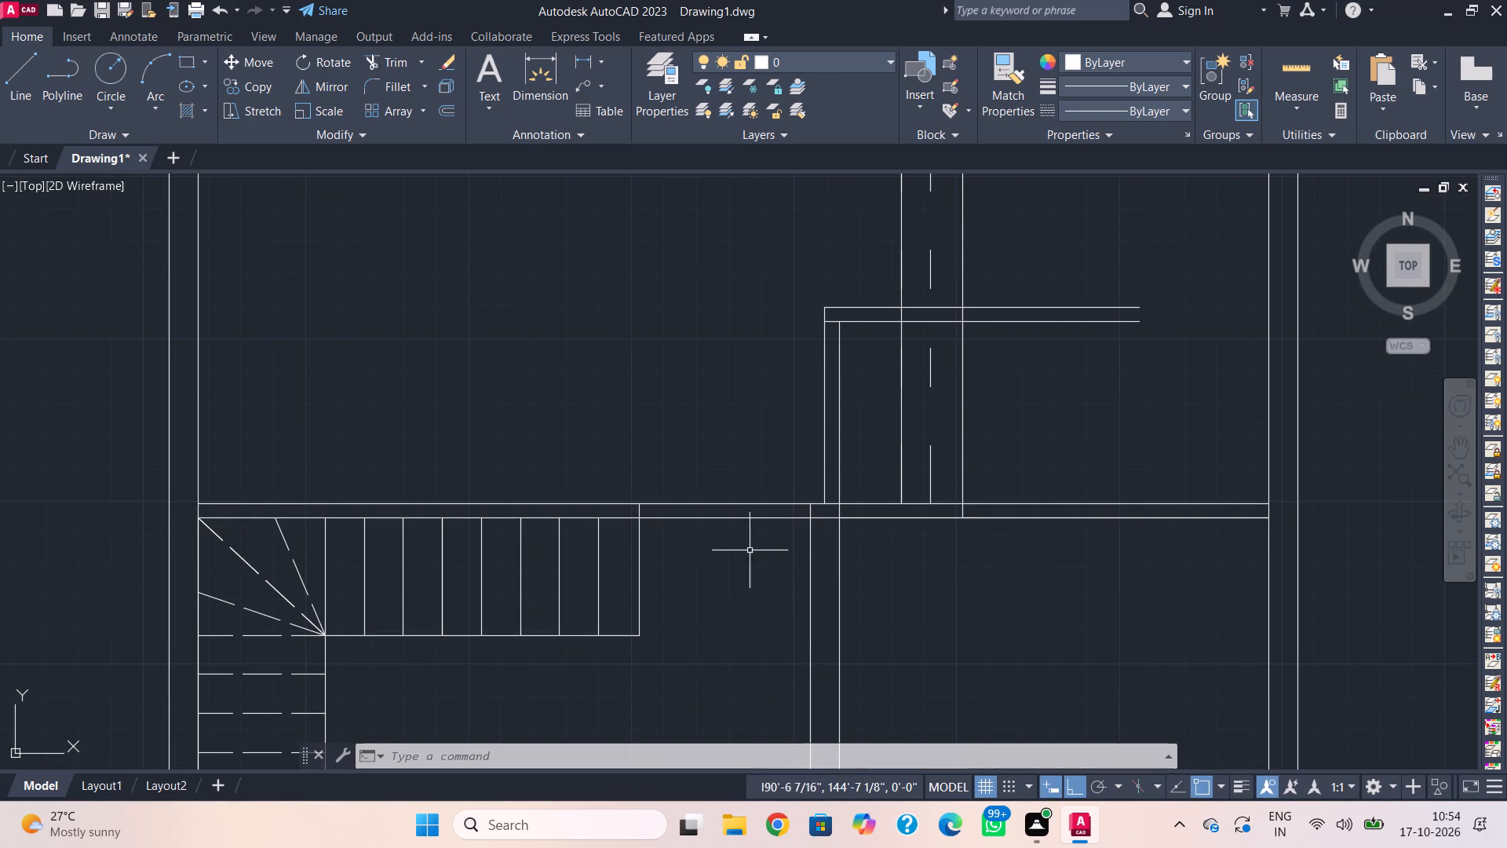
Draw two short vertical lines side by side across the horizontal wall just beyond the staircase's last tread, the first about 2'-11" long.
text(l)
key(space)
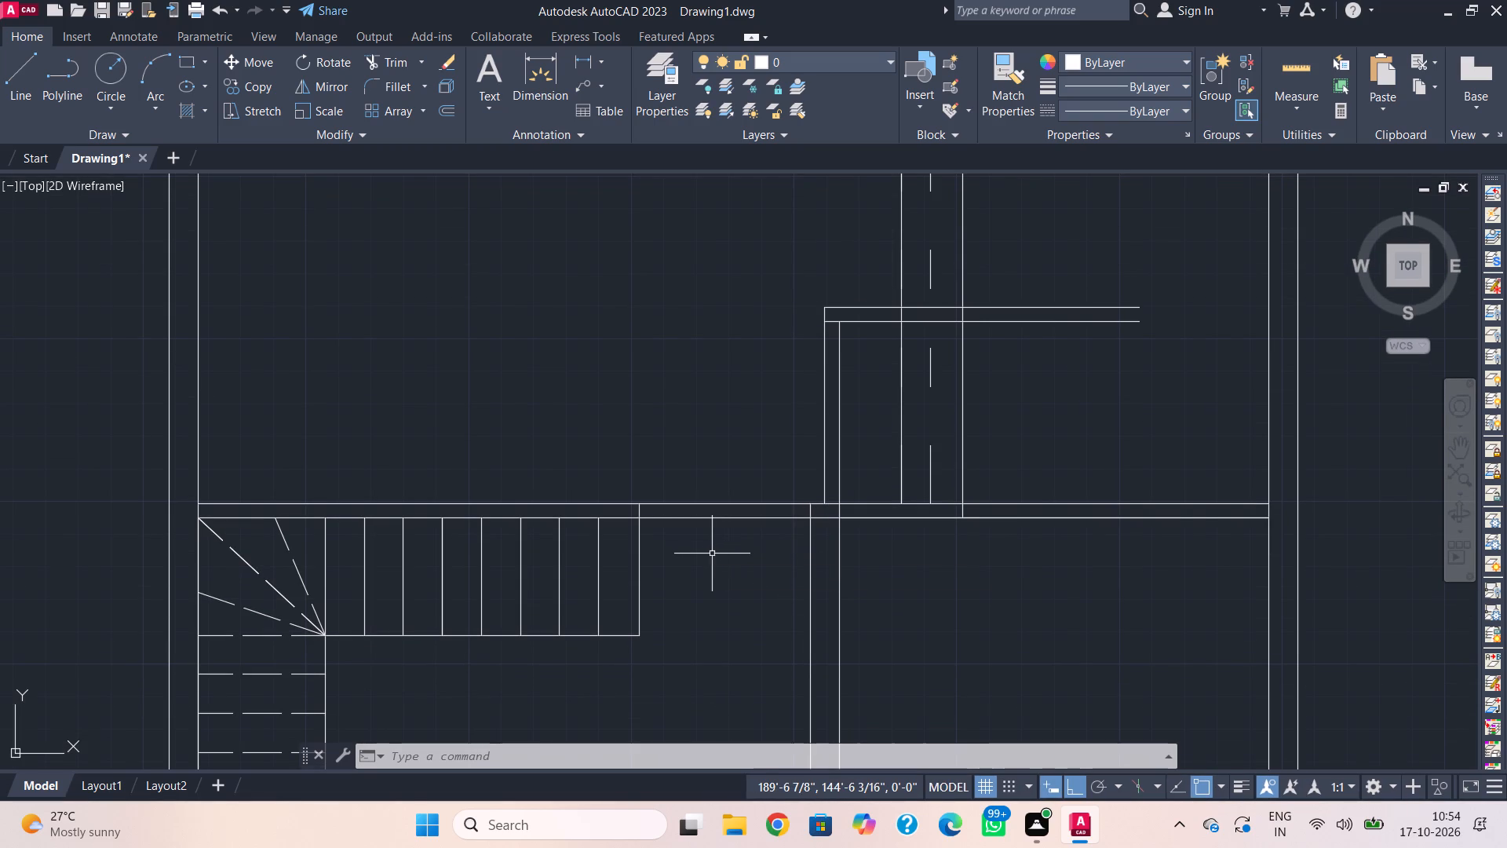
click(673, 479)
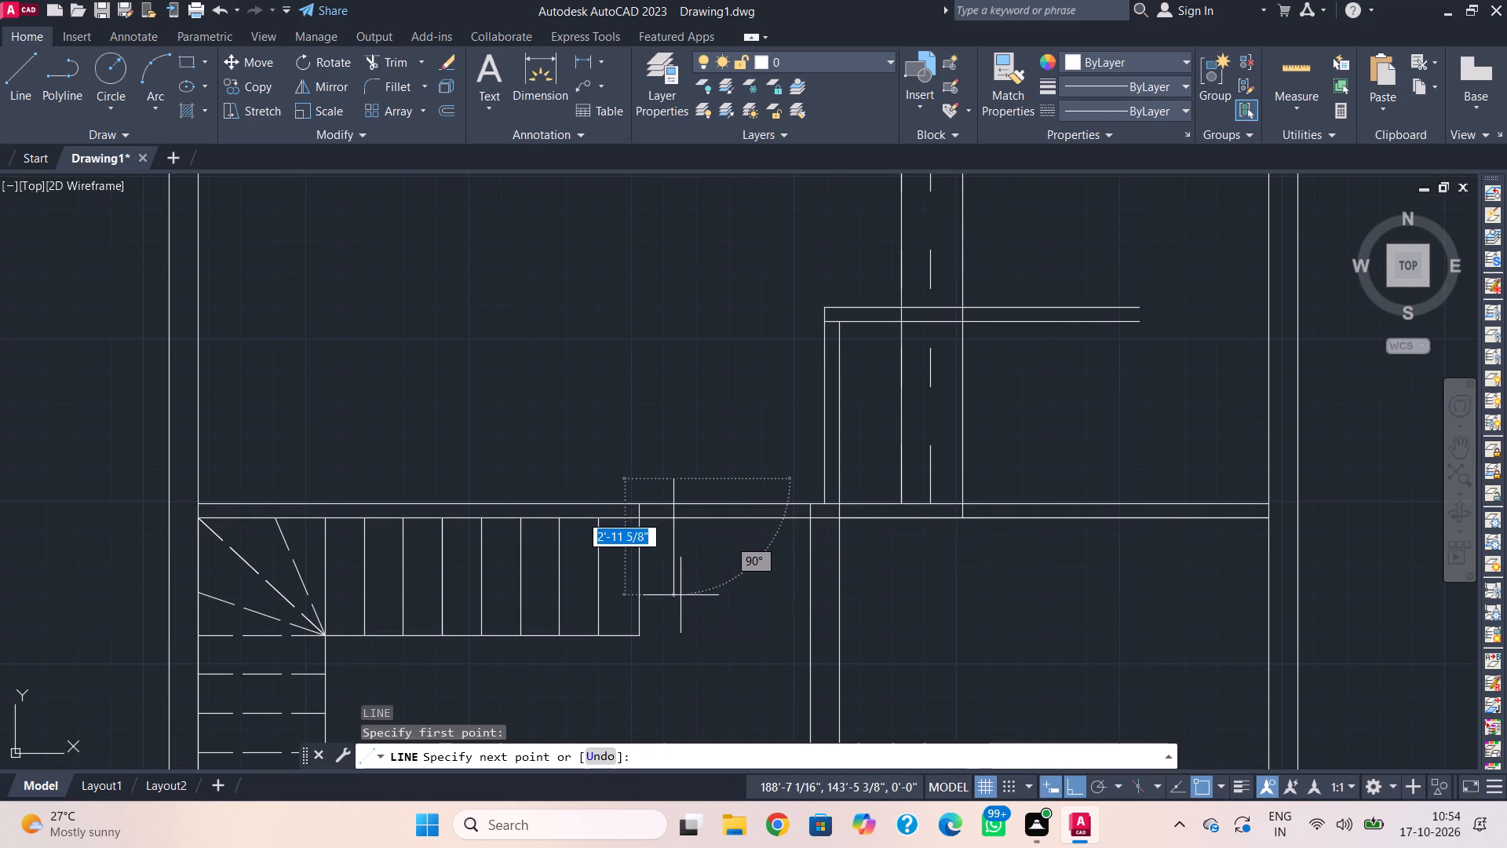
click(681, 595)
key(Escape)
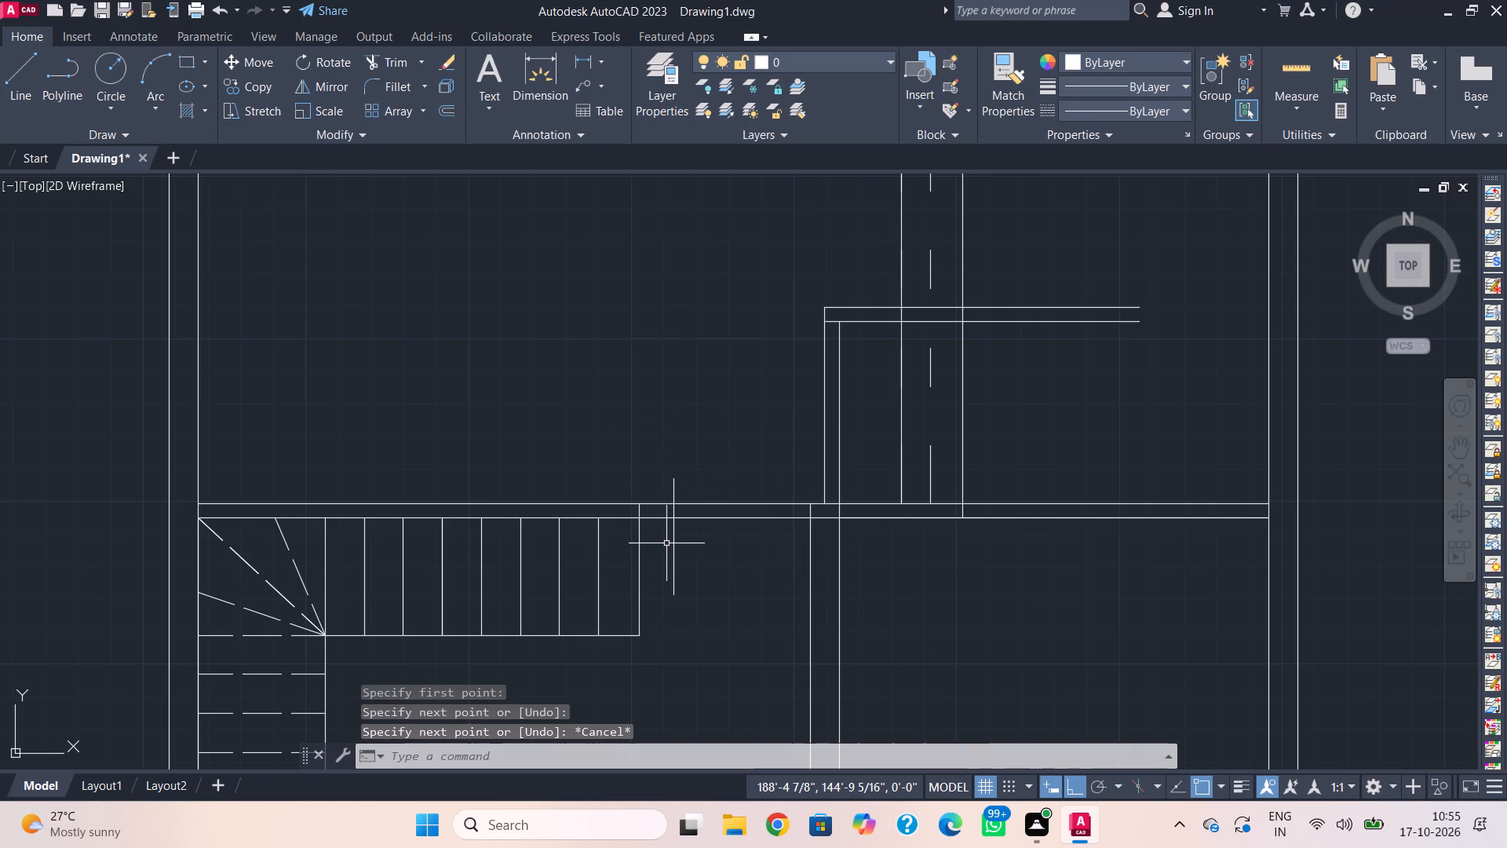
text(l)
key(space)
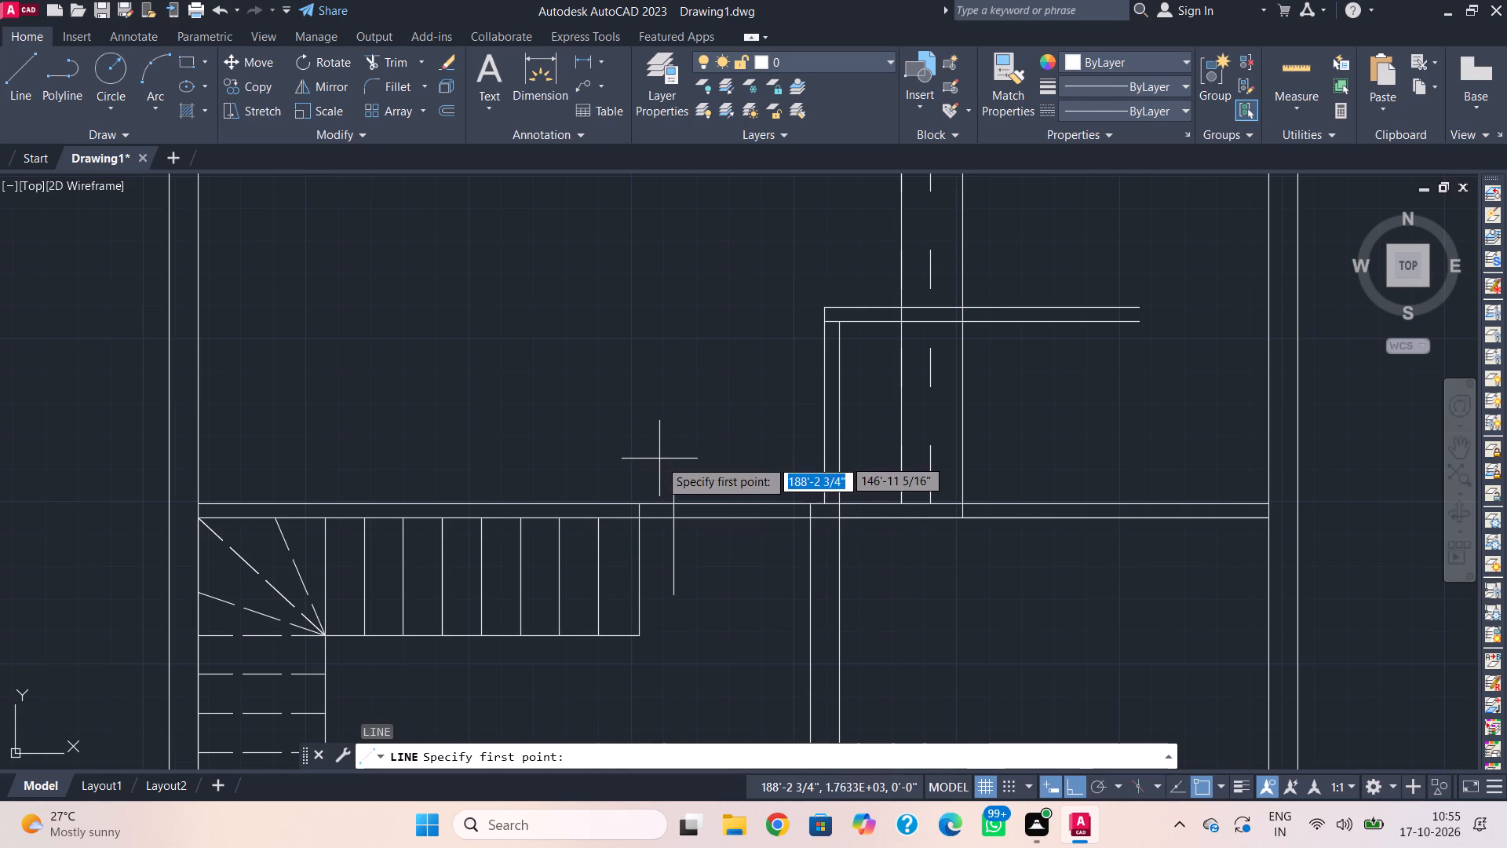
click(659, 459)
click(654, 609)
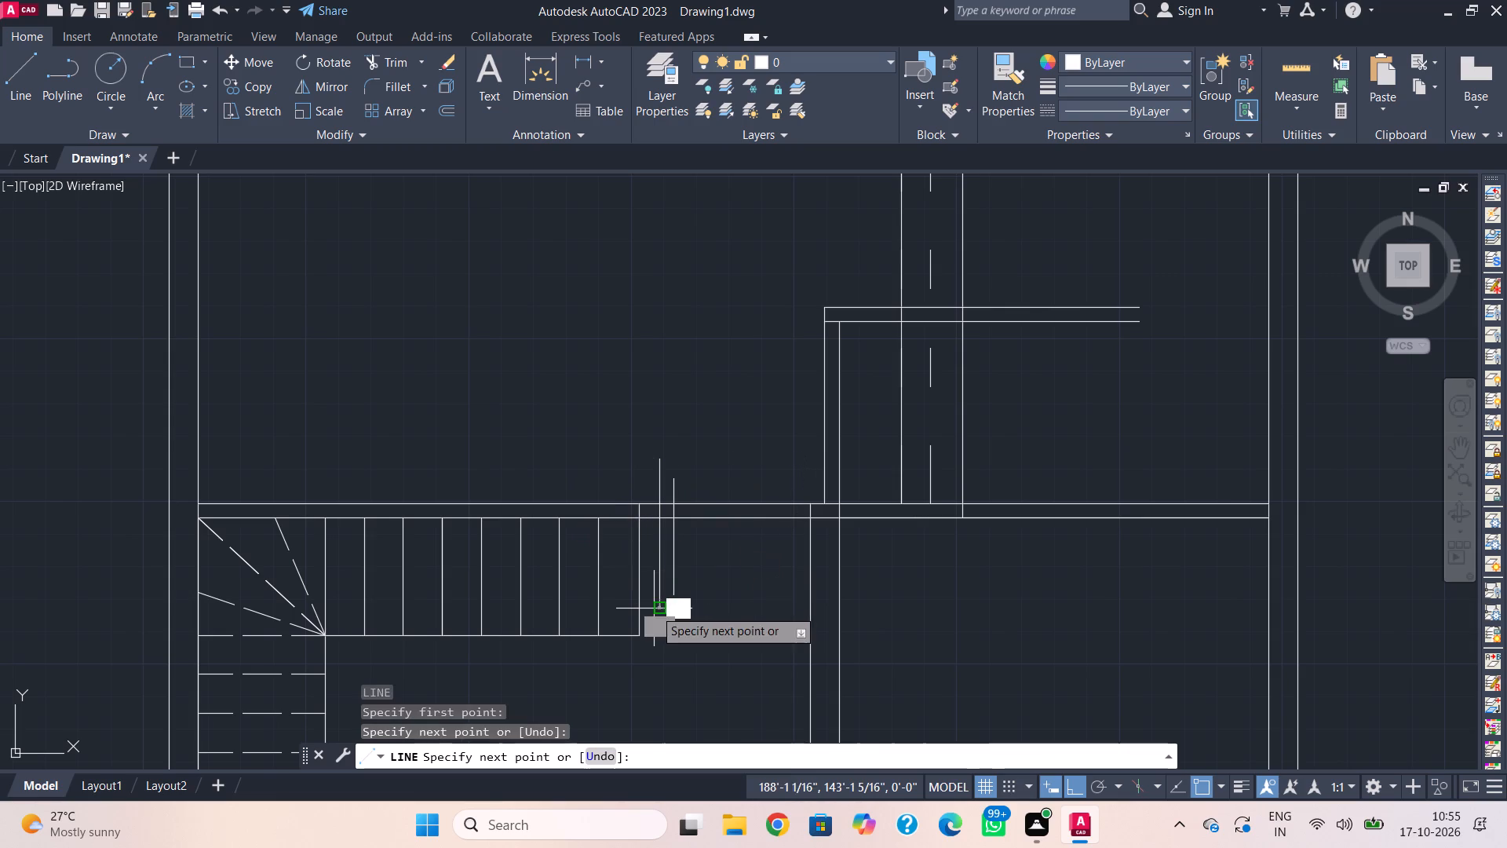
key(Escape)
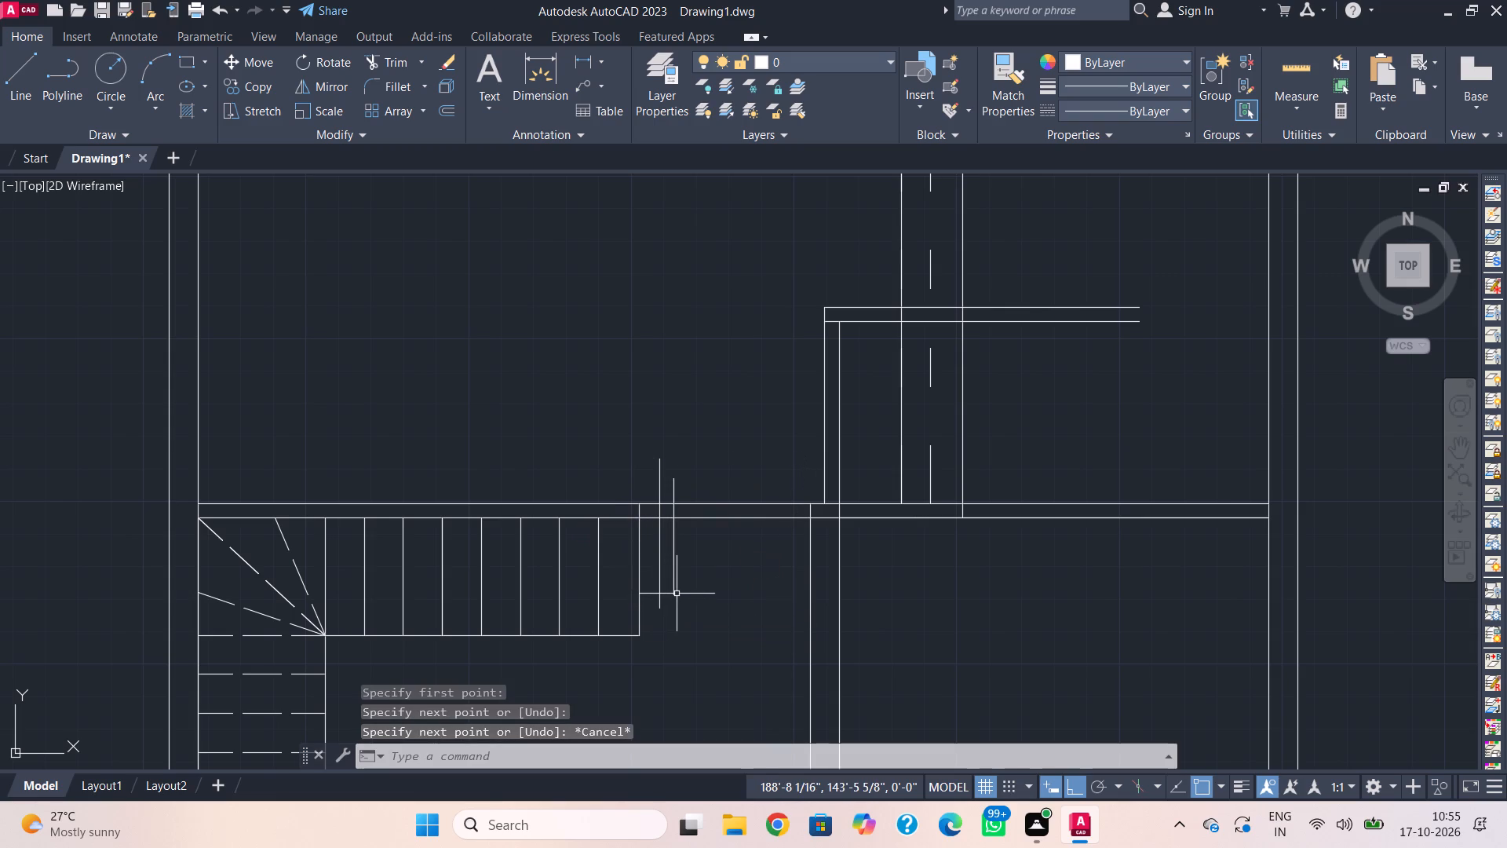
Trim off the parts of the two short vertical lines that hang below the horizontal wall beside the staircase.
text(tr)
key(space)
click(658, 572)
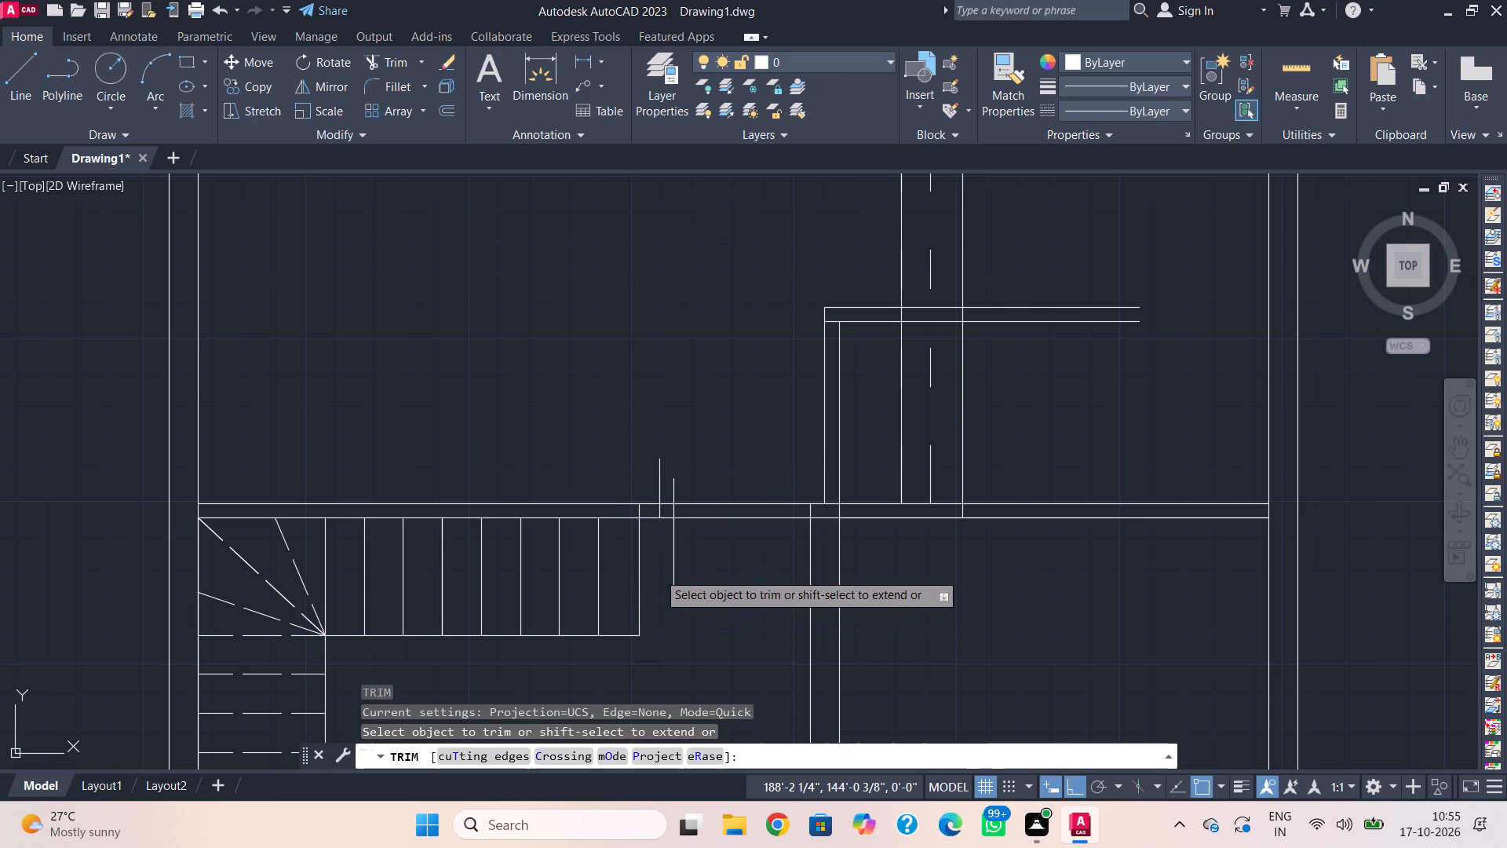
click(673, 529)
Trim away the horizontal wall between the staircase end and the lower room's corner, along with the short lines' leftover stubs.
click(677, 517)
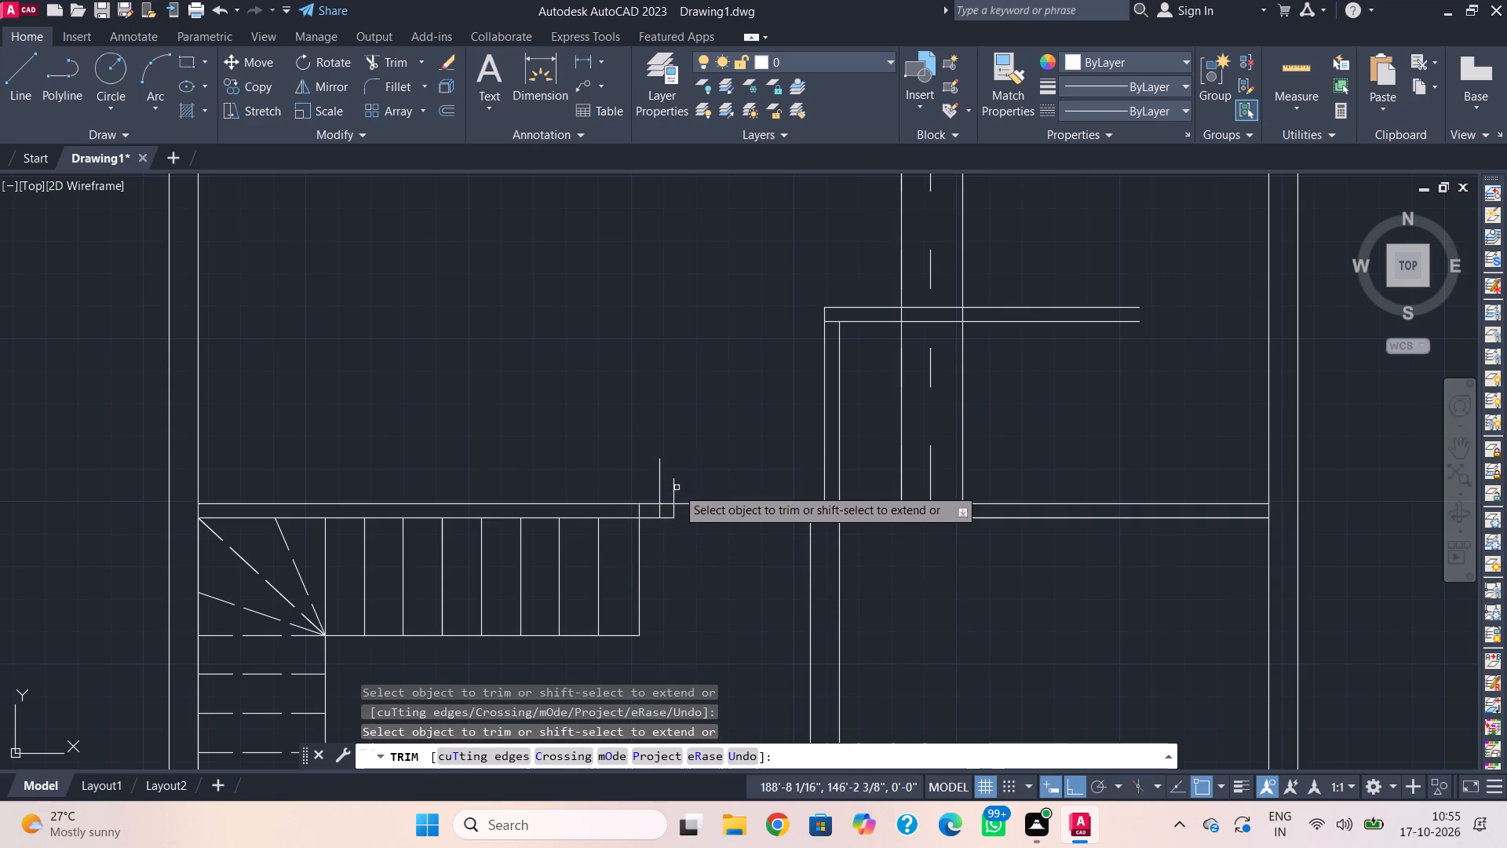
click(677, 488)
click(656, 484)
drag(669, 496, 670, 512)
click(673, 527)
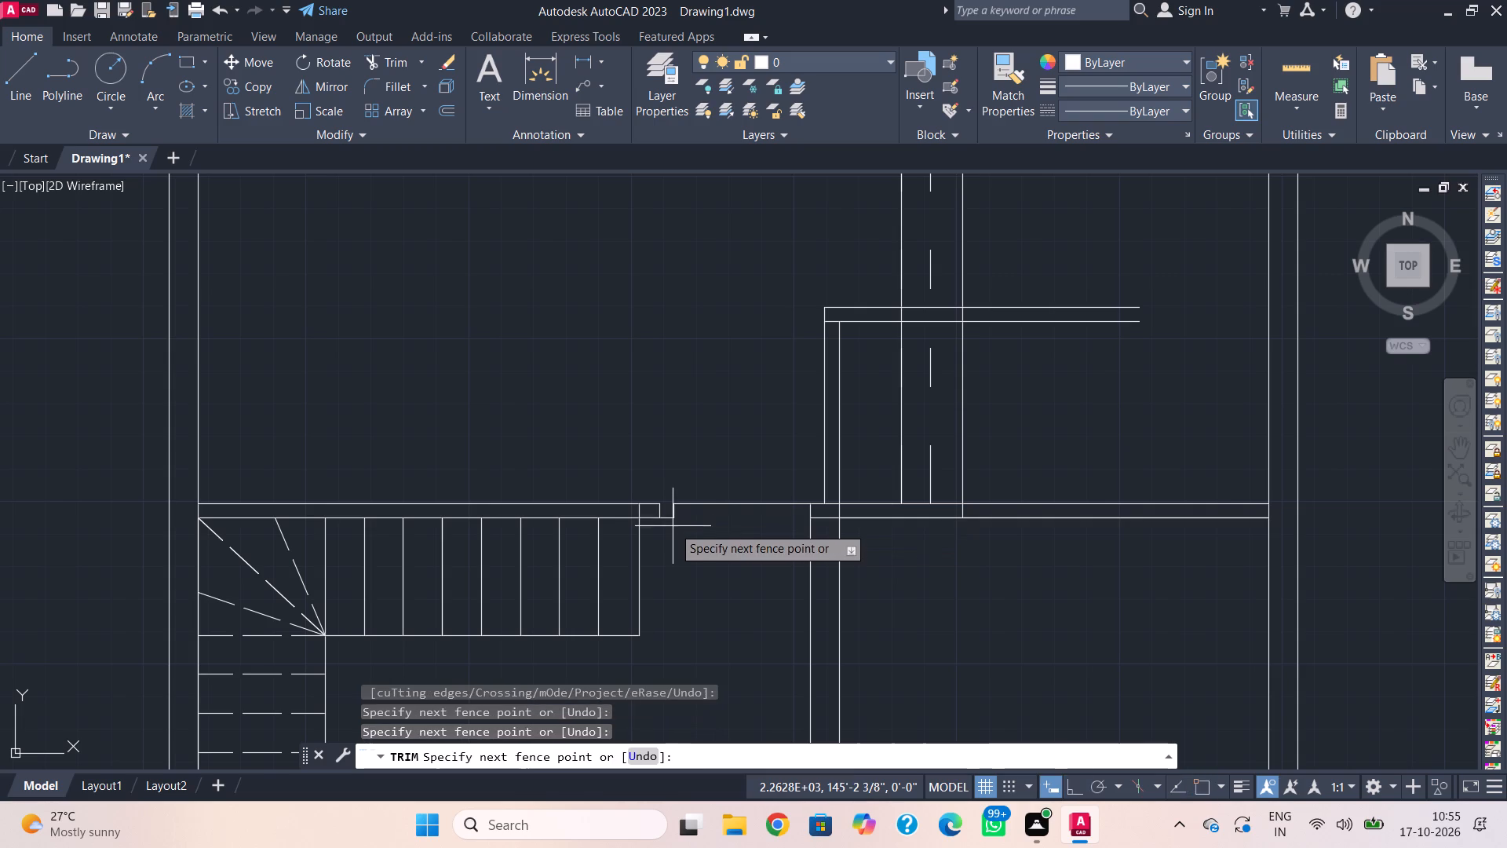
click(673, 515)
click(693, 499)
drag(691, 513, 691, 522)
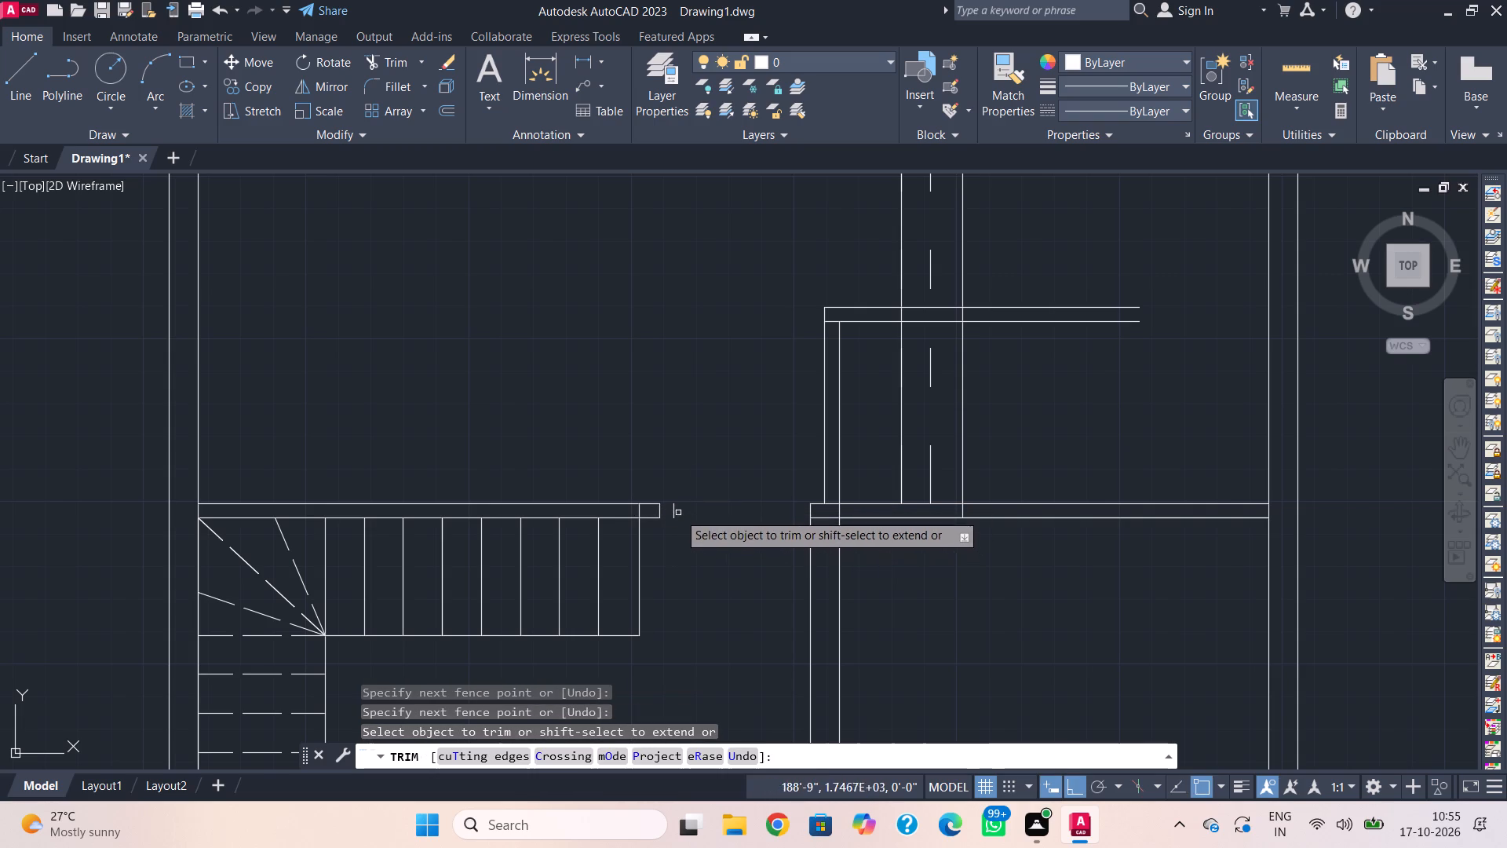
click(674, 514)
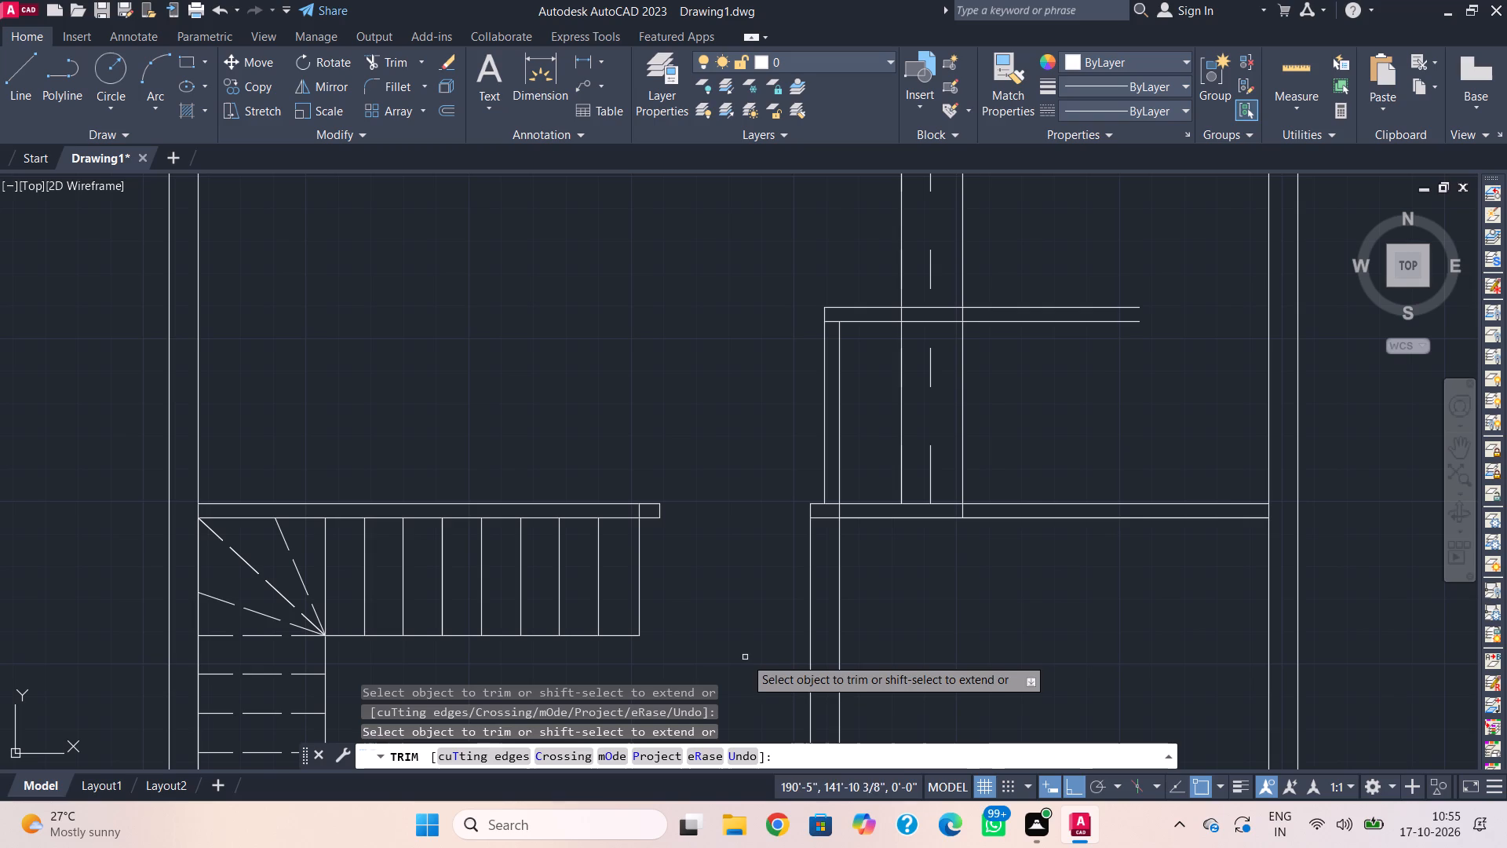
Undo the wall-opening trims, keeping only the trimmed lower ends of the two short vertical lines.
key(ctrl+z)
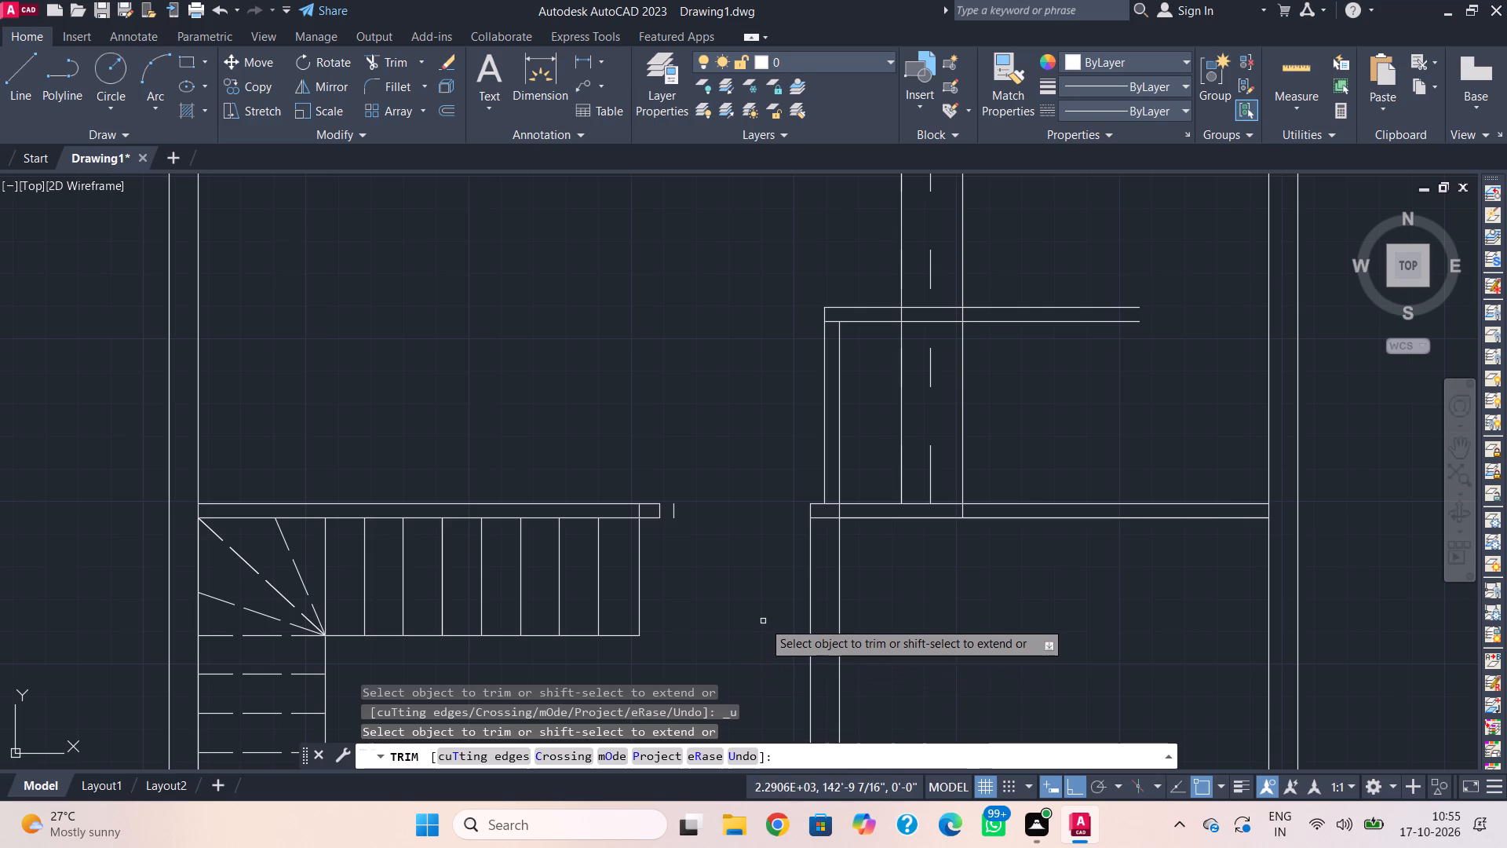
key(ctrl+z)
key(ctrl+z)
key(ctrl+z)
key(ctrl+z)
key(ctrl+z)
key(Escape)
Draw two joined vertical lines across the horizontal wall just before the lower room's corner, the second about 3'-2" long.
text(l)
key(space)
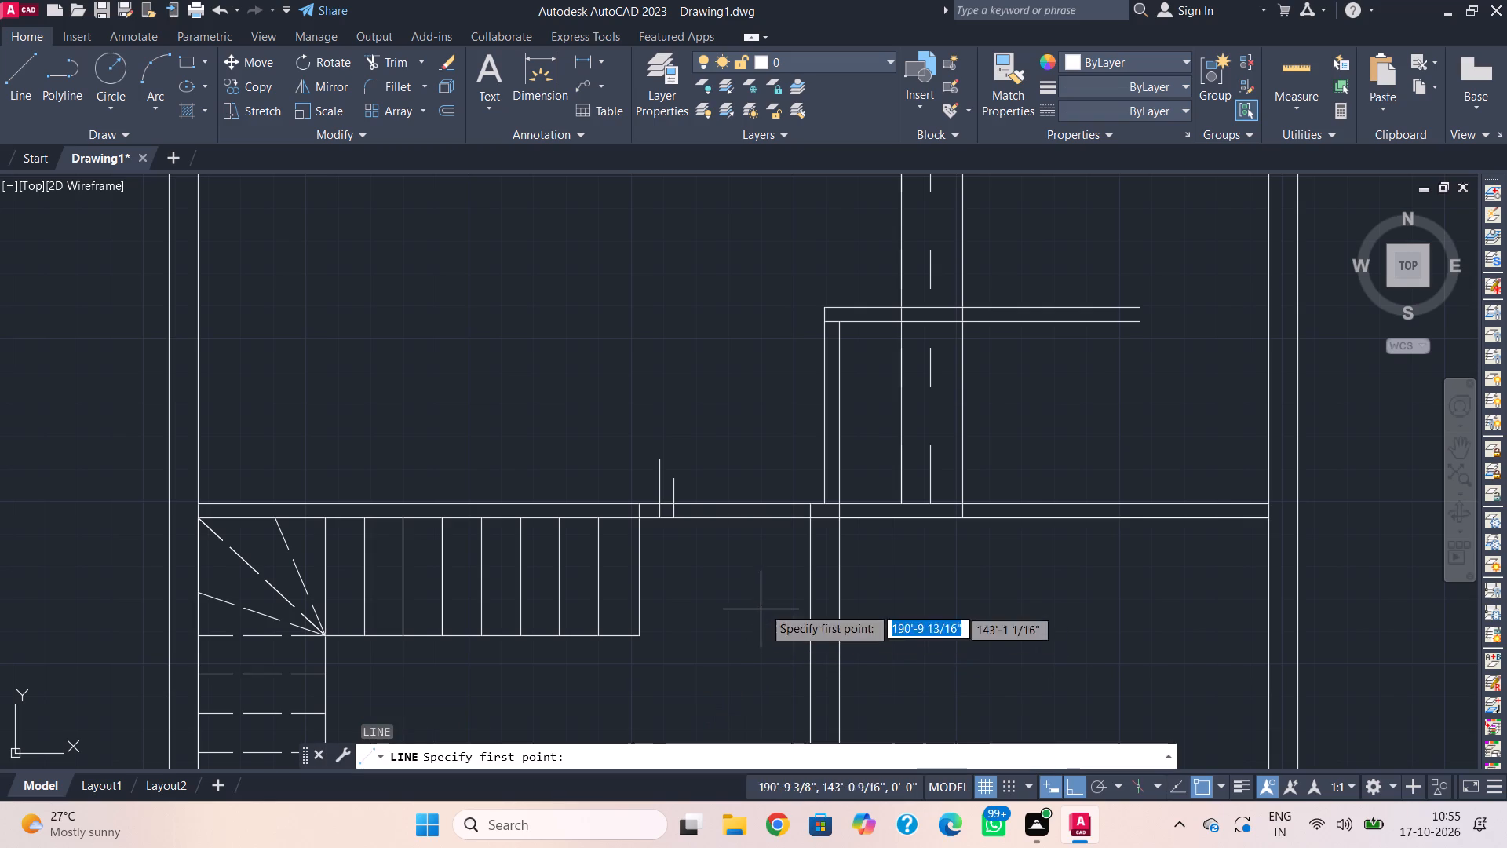
click(783, 489)
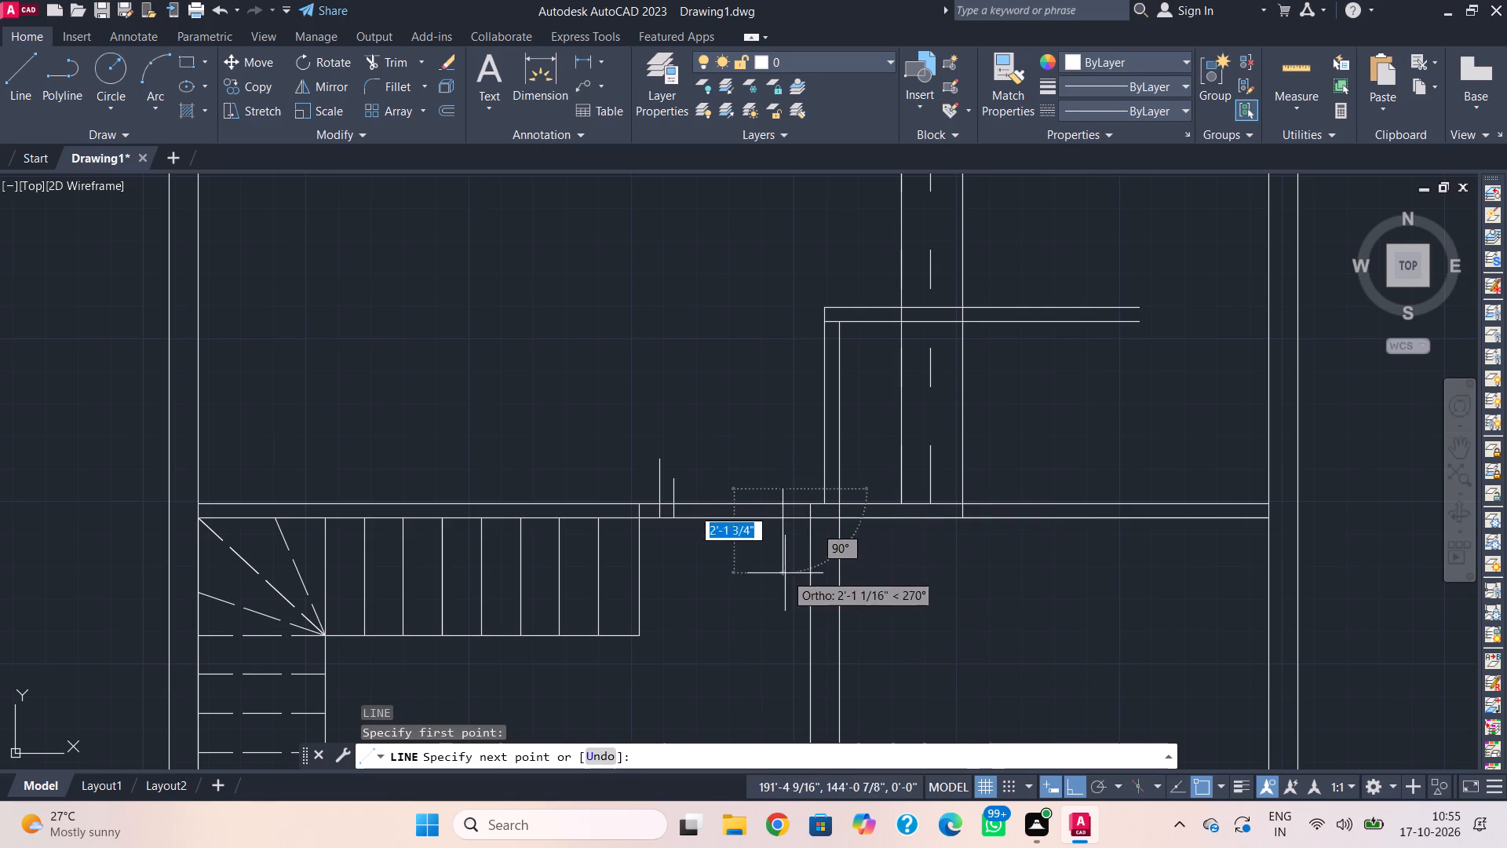
click(788, 601)
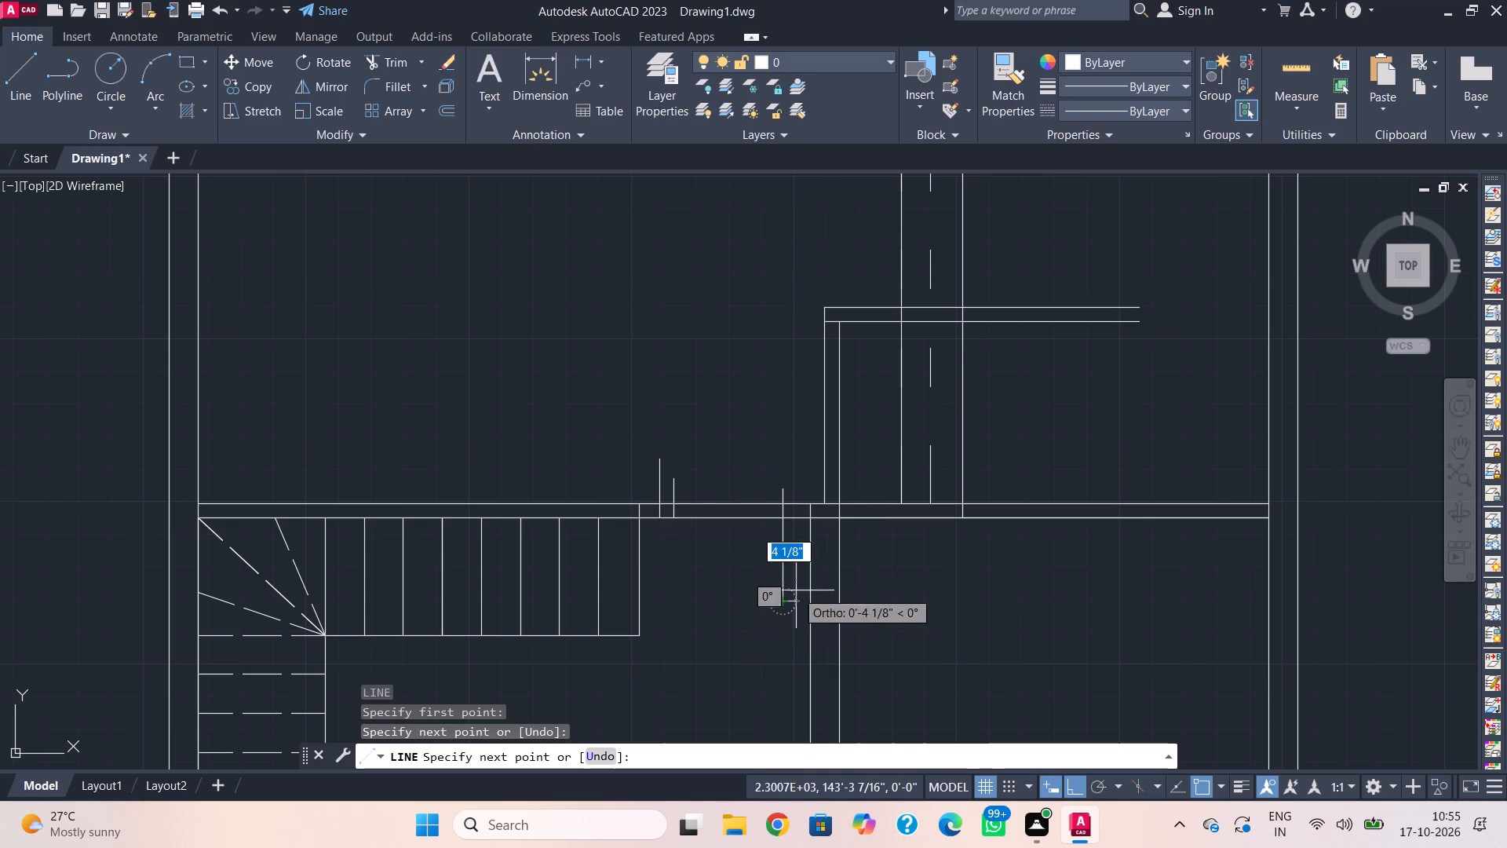
click(792, 583)
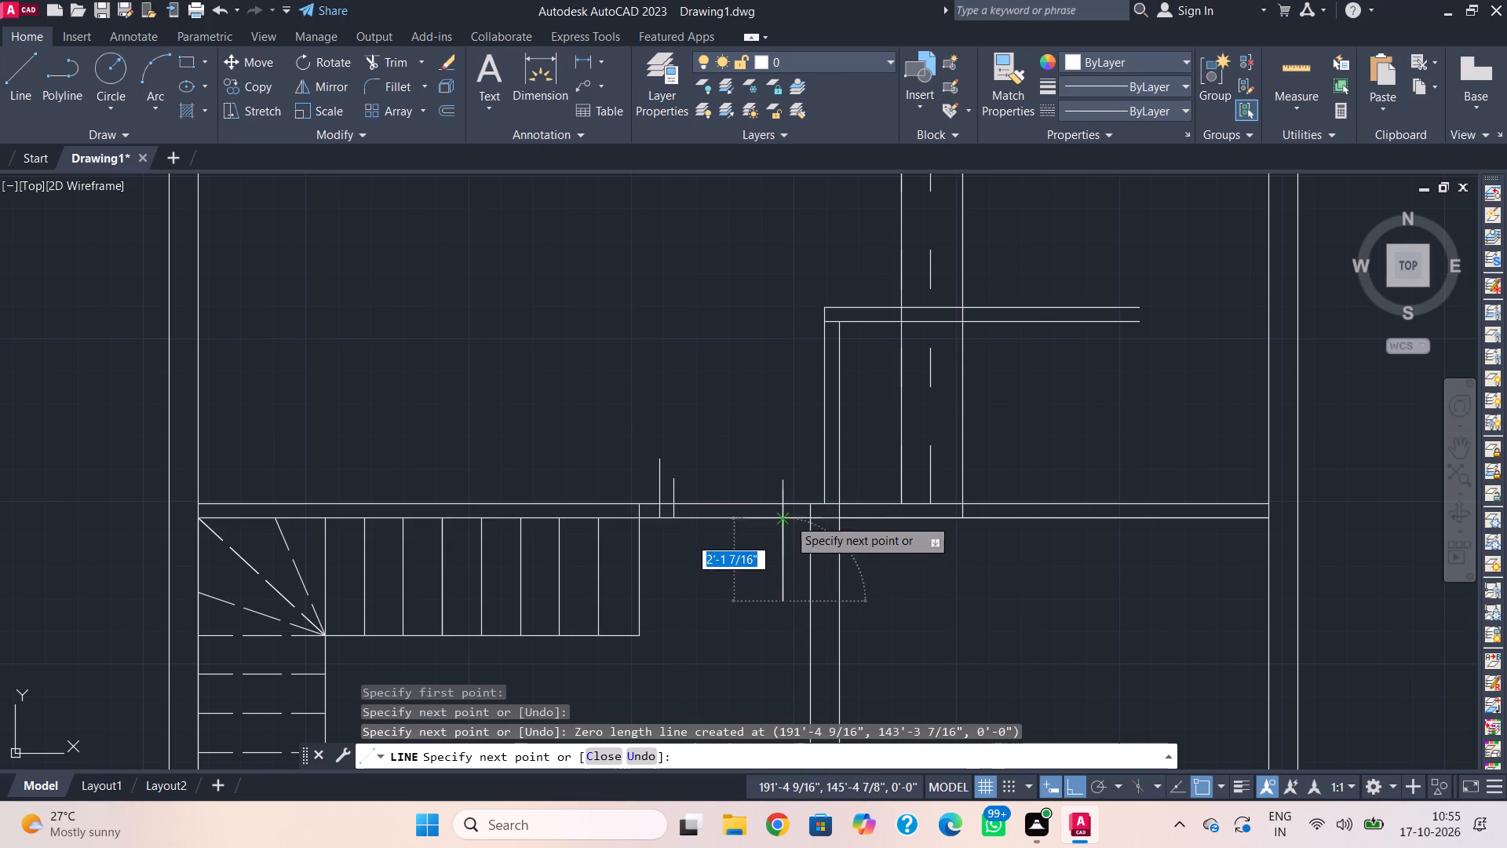
click(791, 595)
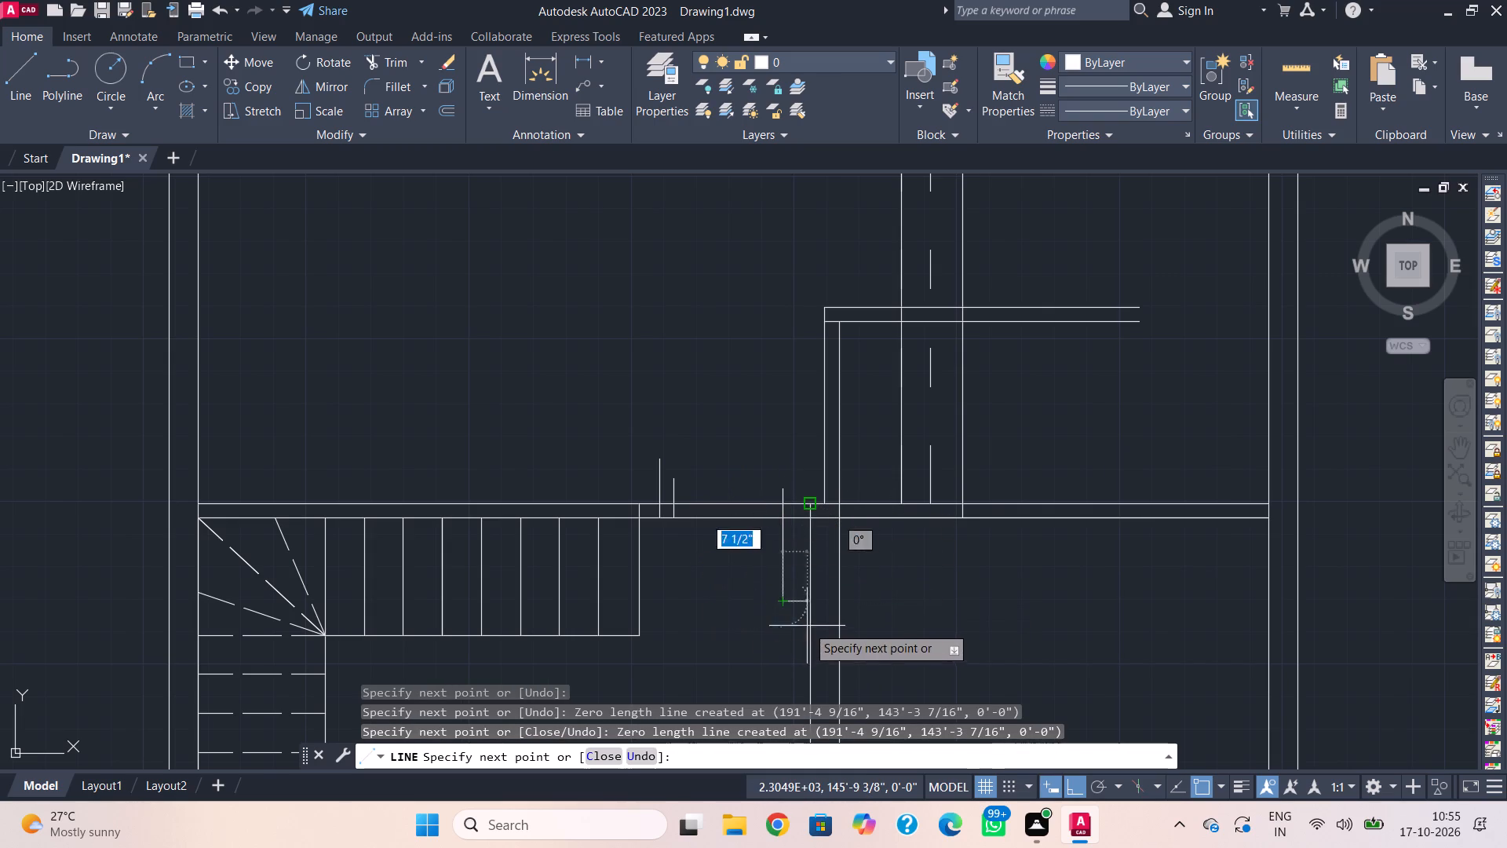
key(F8)
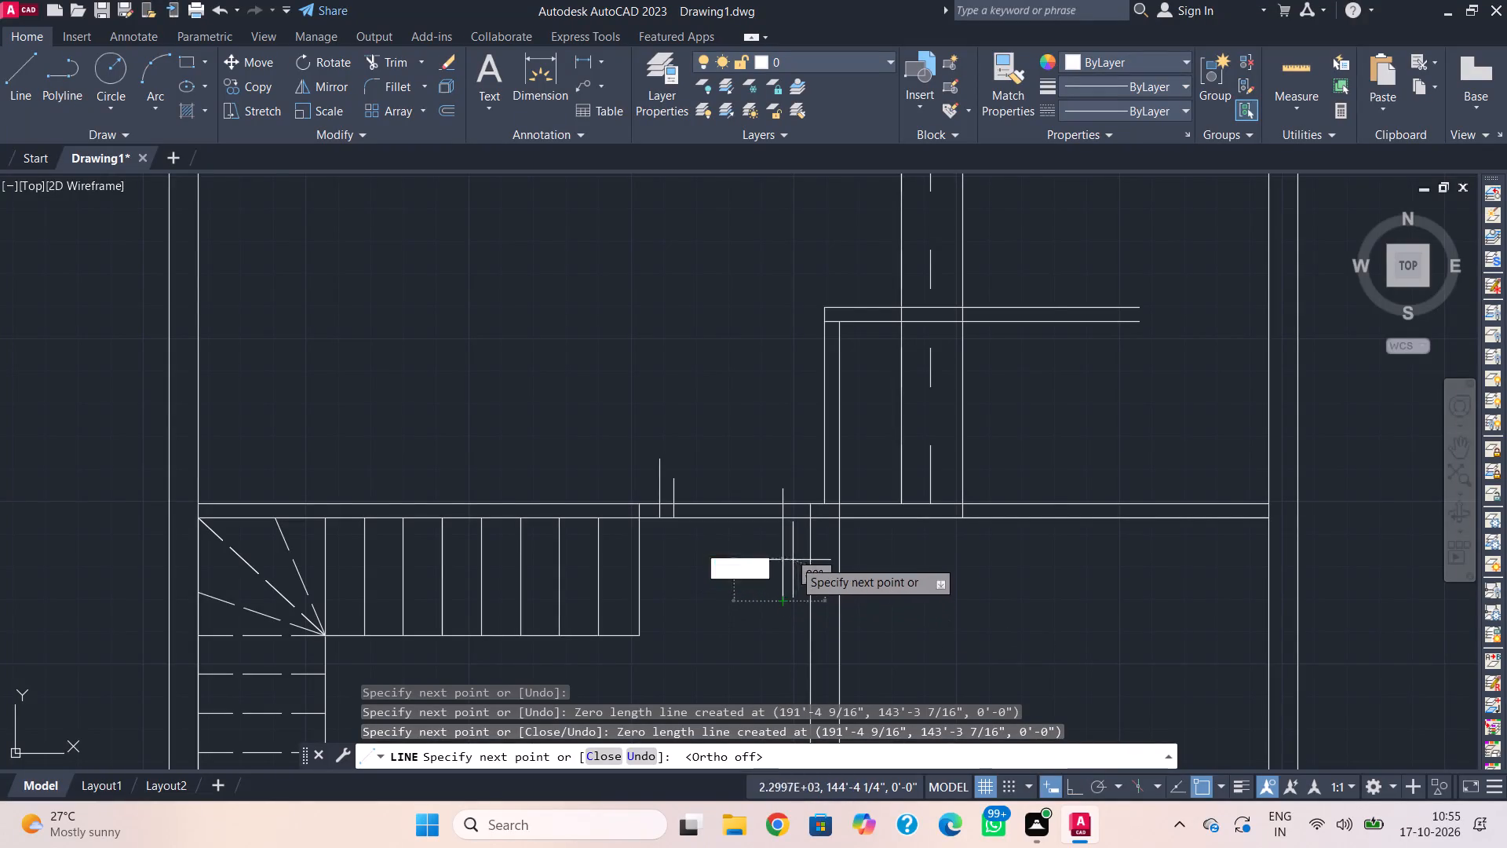
click(794, 601)
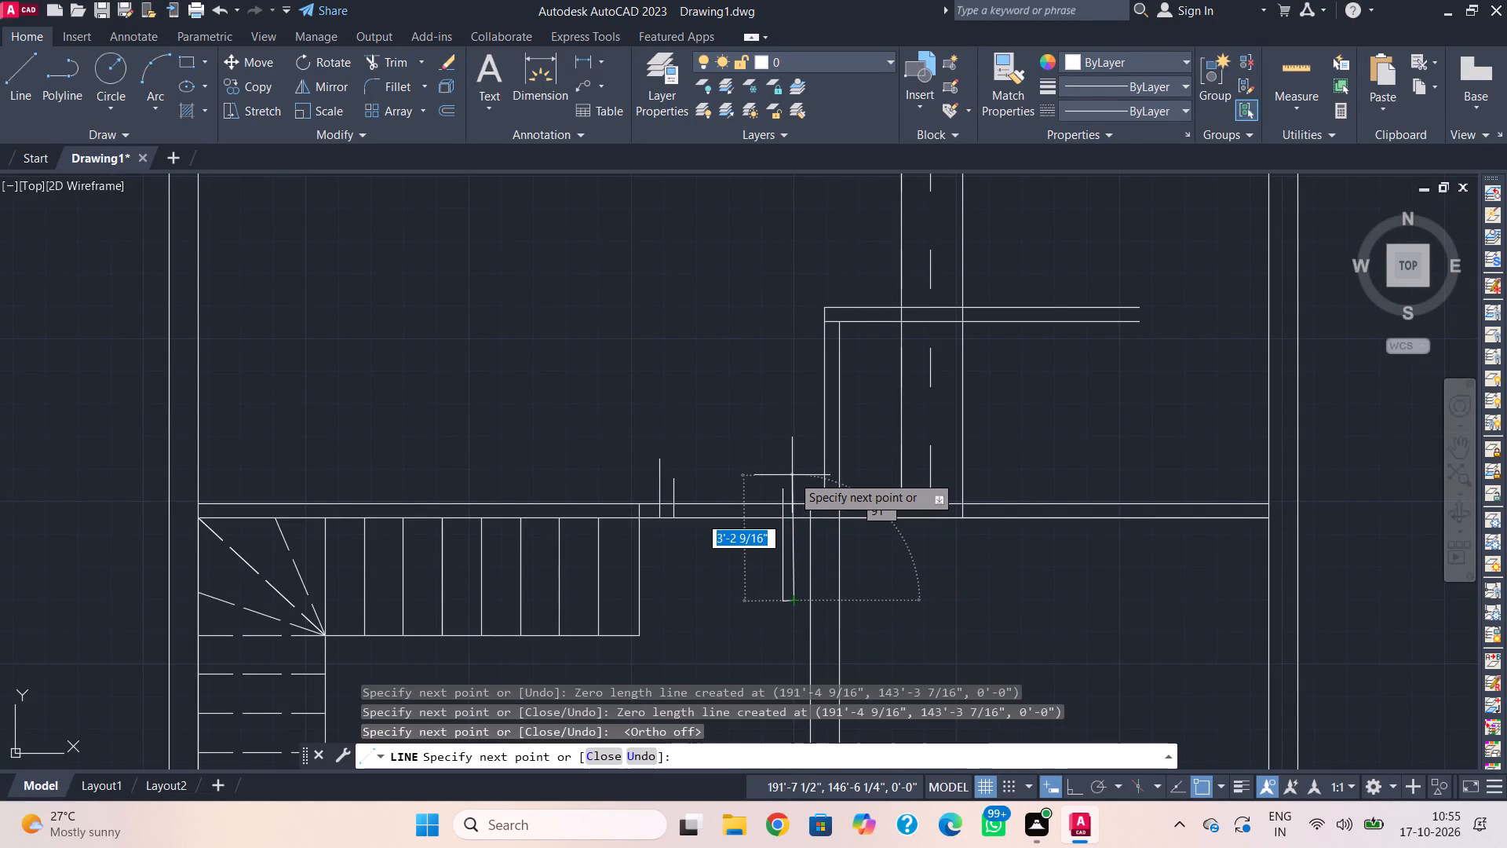
key(F8)
click(793, 475)
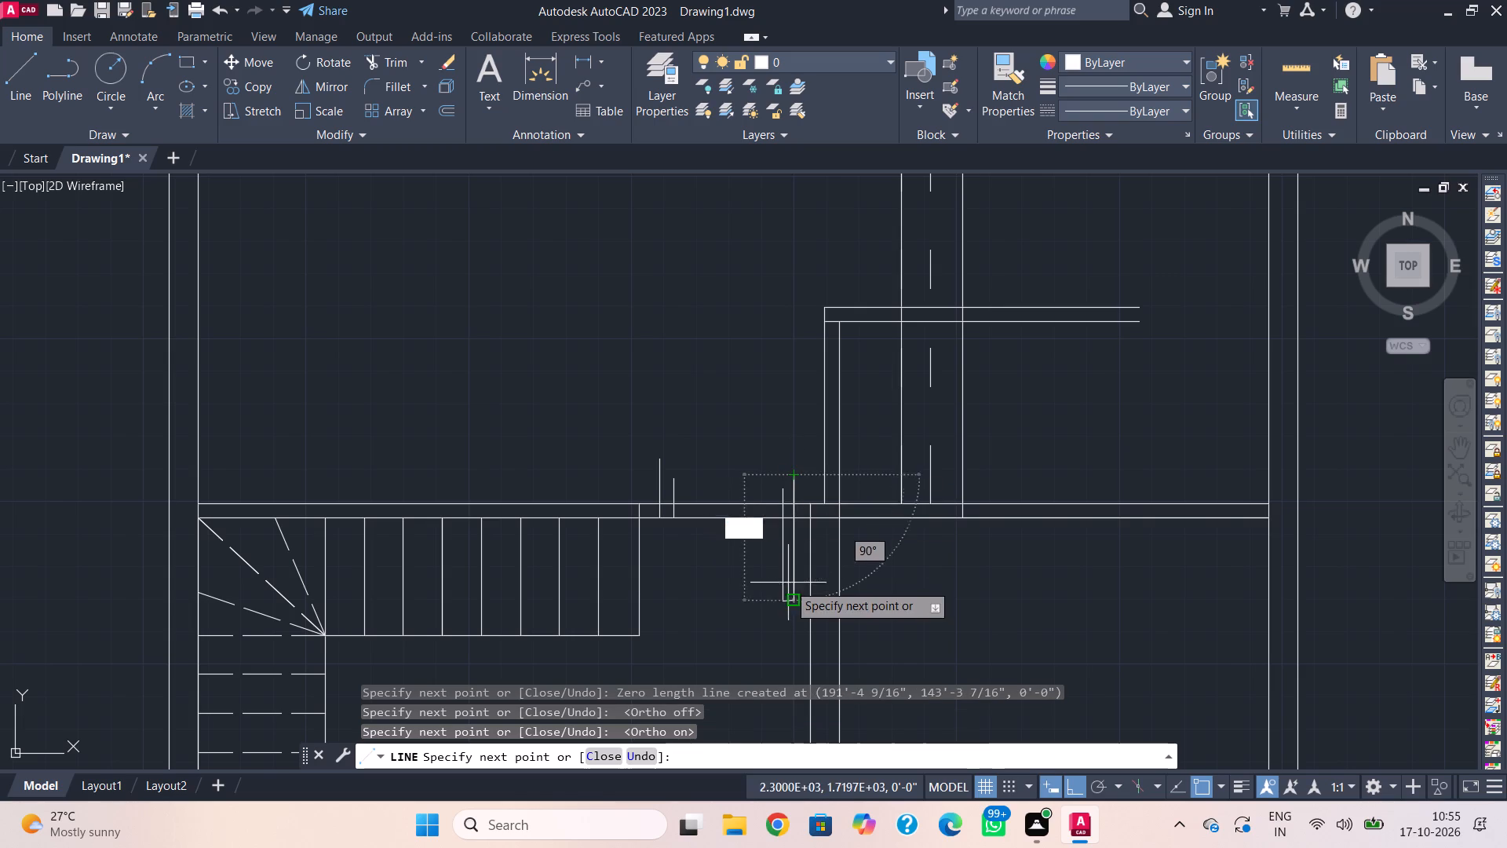
key(Escape)
Trim off the new line pair's parts below the horizontal wall, including the short segment joining them.
key(t)
key(r)
key(space)
drag(804, 583, 804, 583)
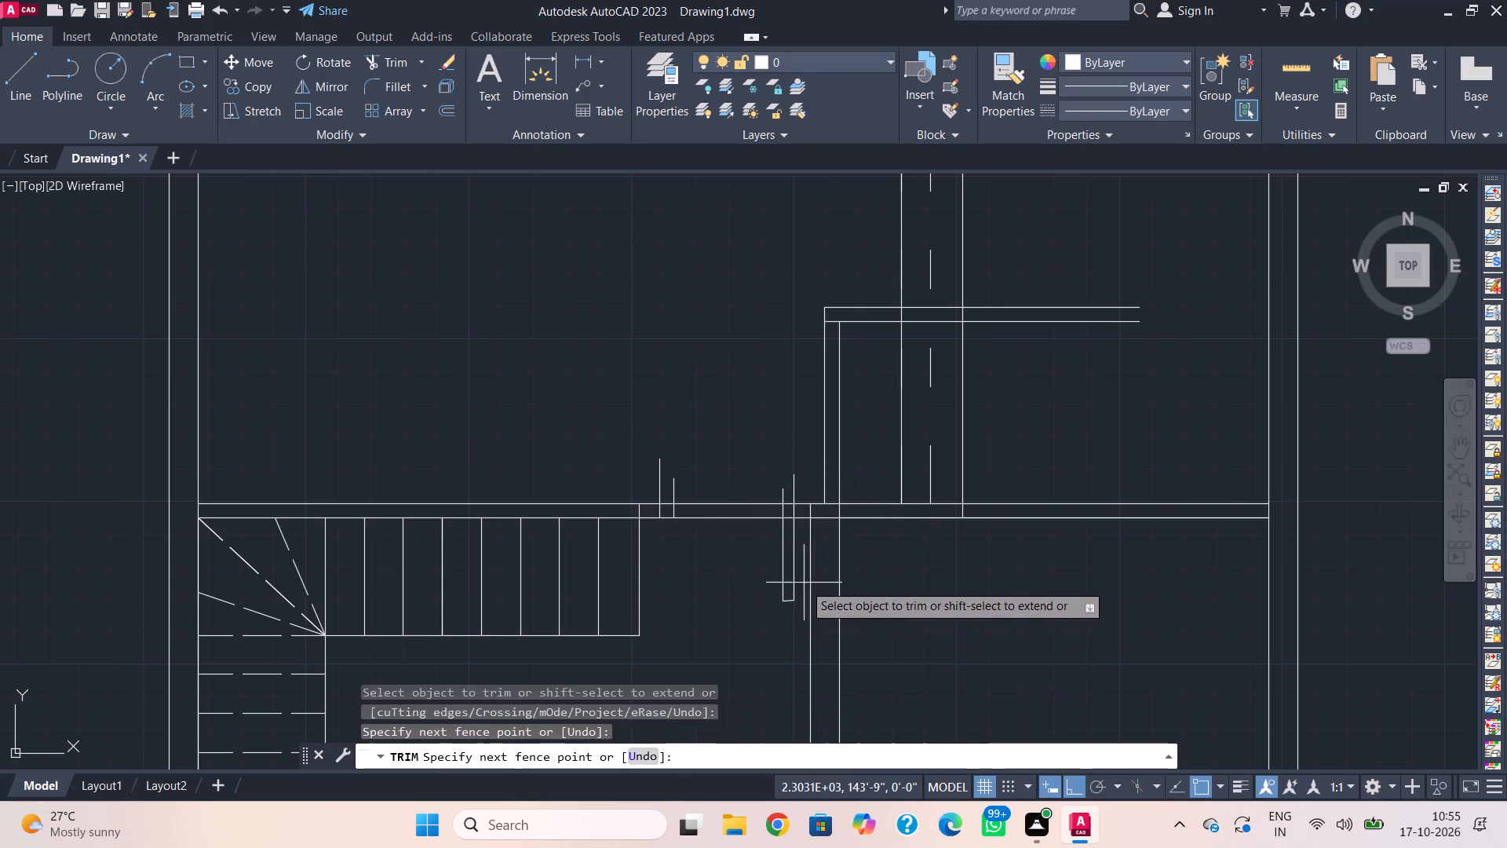
drag(804, 583, 797, 582)
click(779, 584)
click(787, 605)
click(788, 606)
click(786, 591)
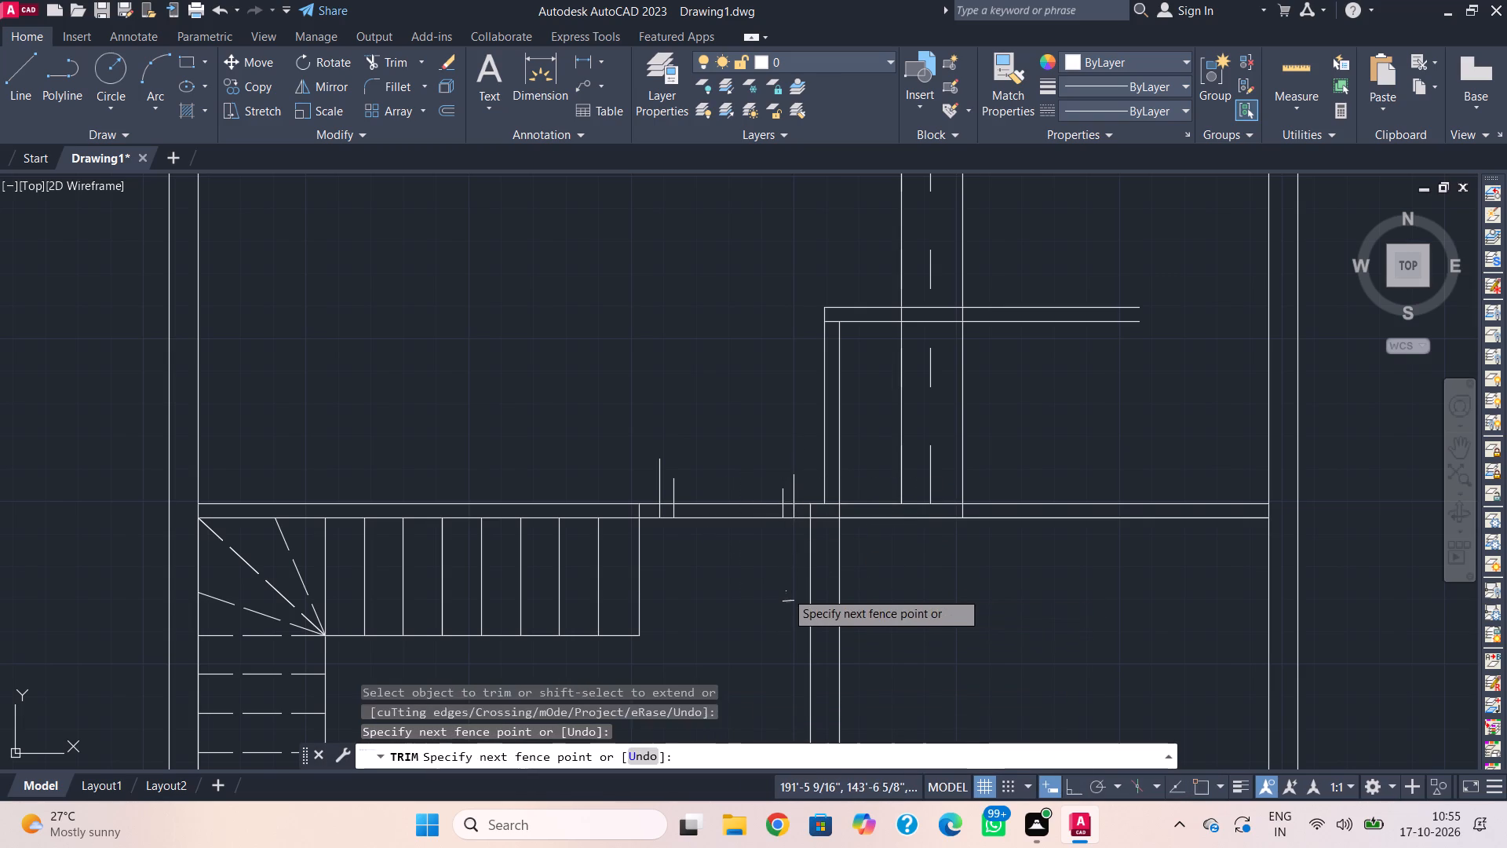
click(787, 609)
Trim both horizontal wall lines between the staircase-side line pair and the room-side line pair to form an opening.
drag(704, 564, 715, 521)
drag(726, 488, 728, 510)
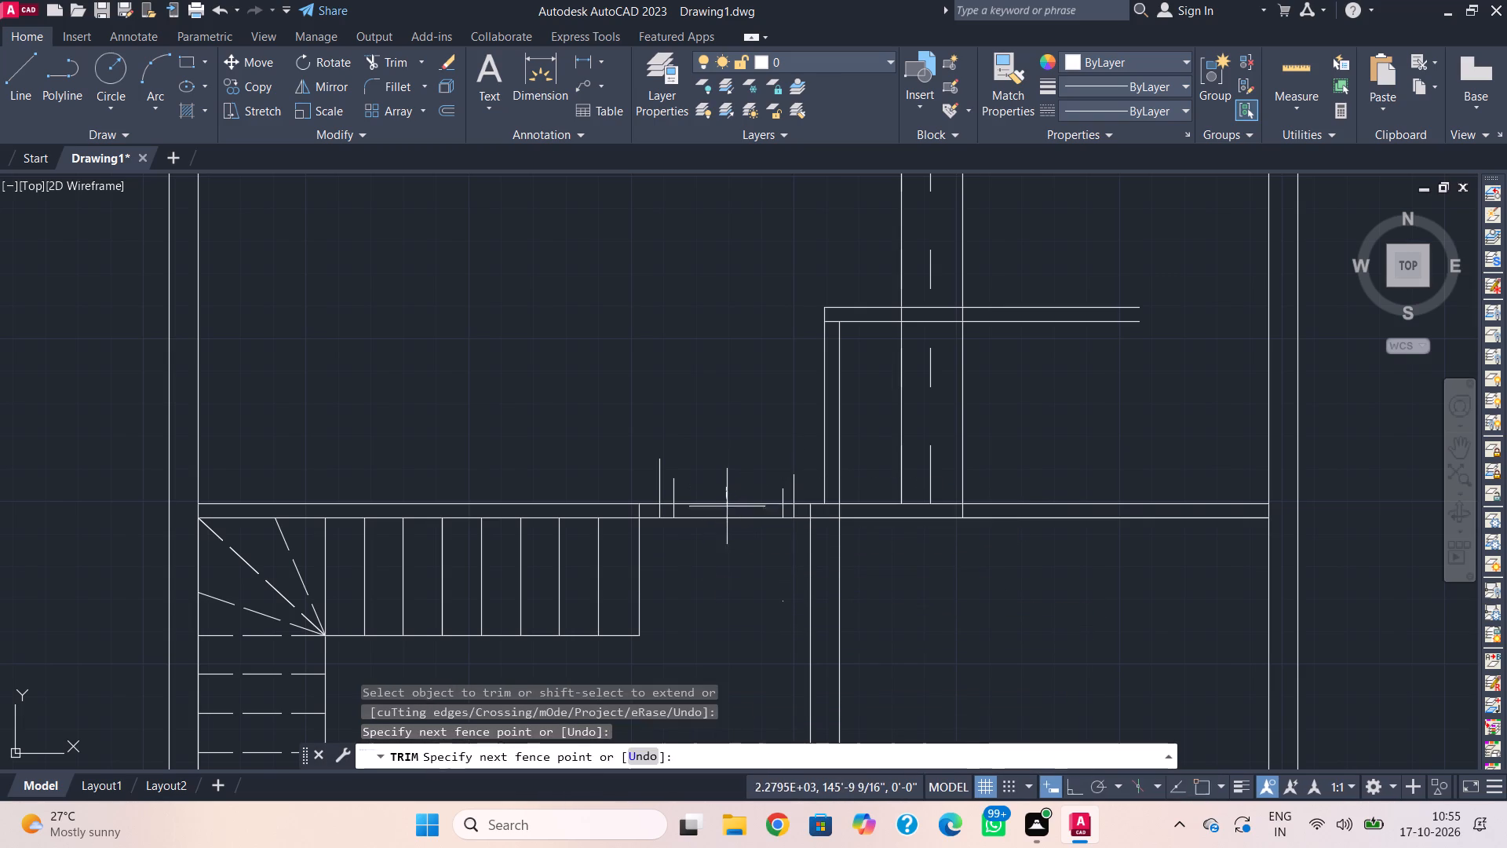
drag(728, 510, 728, 521)
click(732, 547)
Trim the staircase-side stubs and the wall pieces between them, leaving one end line closing the wall beside the stairs.
drag(701, 495, 681, 488)
click(651, 484)
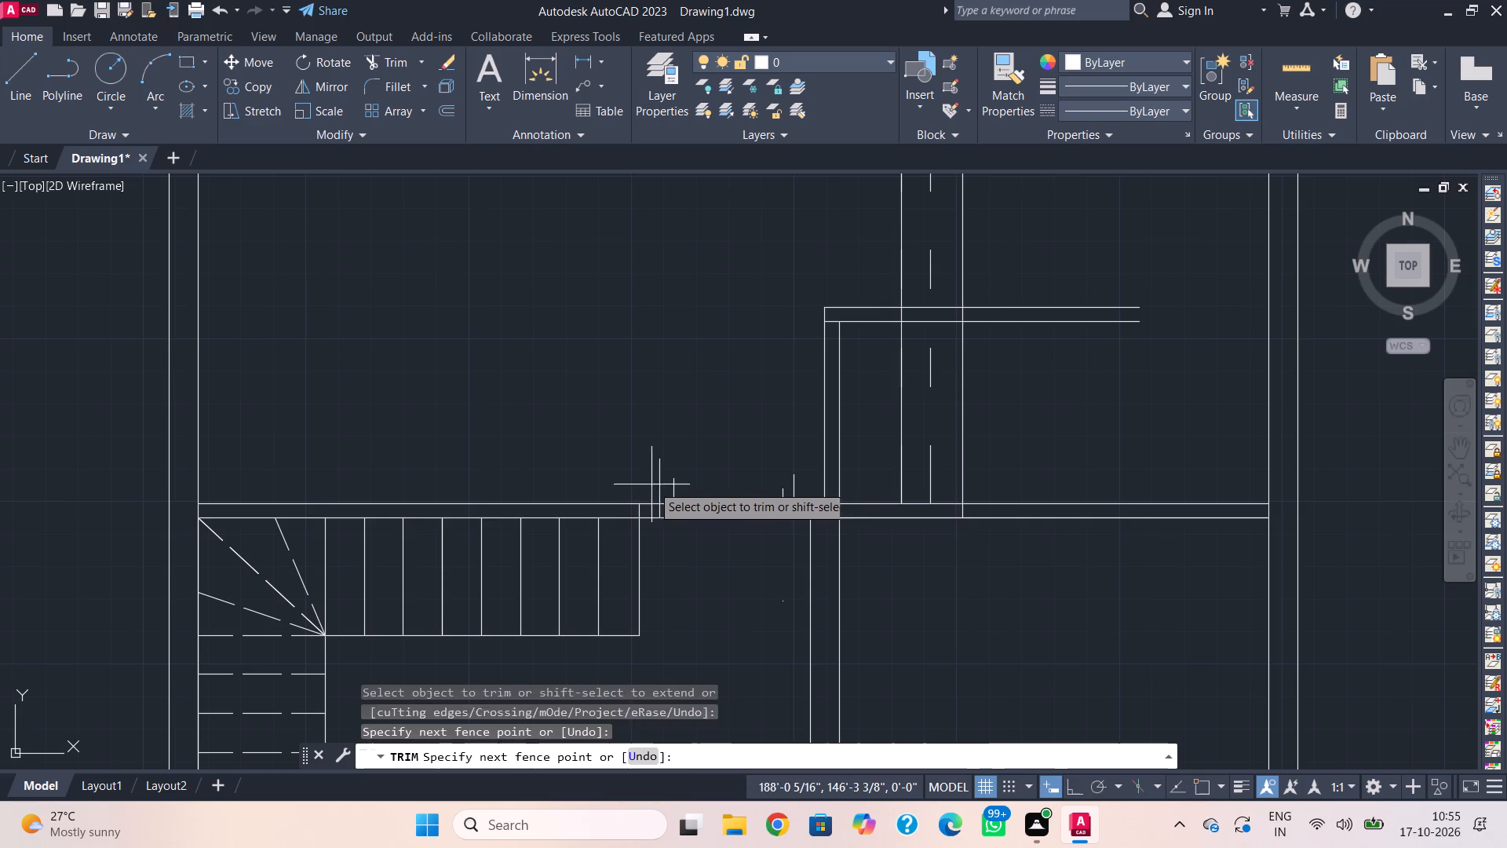
click(683, 488)
drag(666, 492, 666, 499)
click(670, 536)
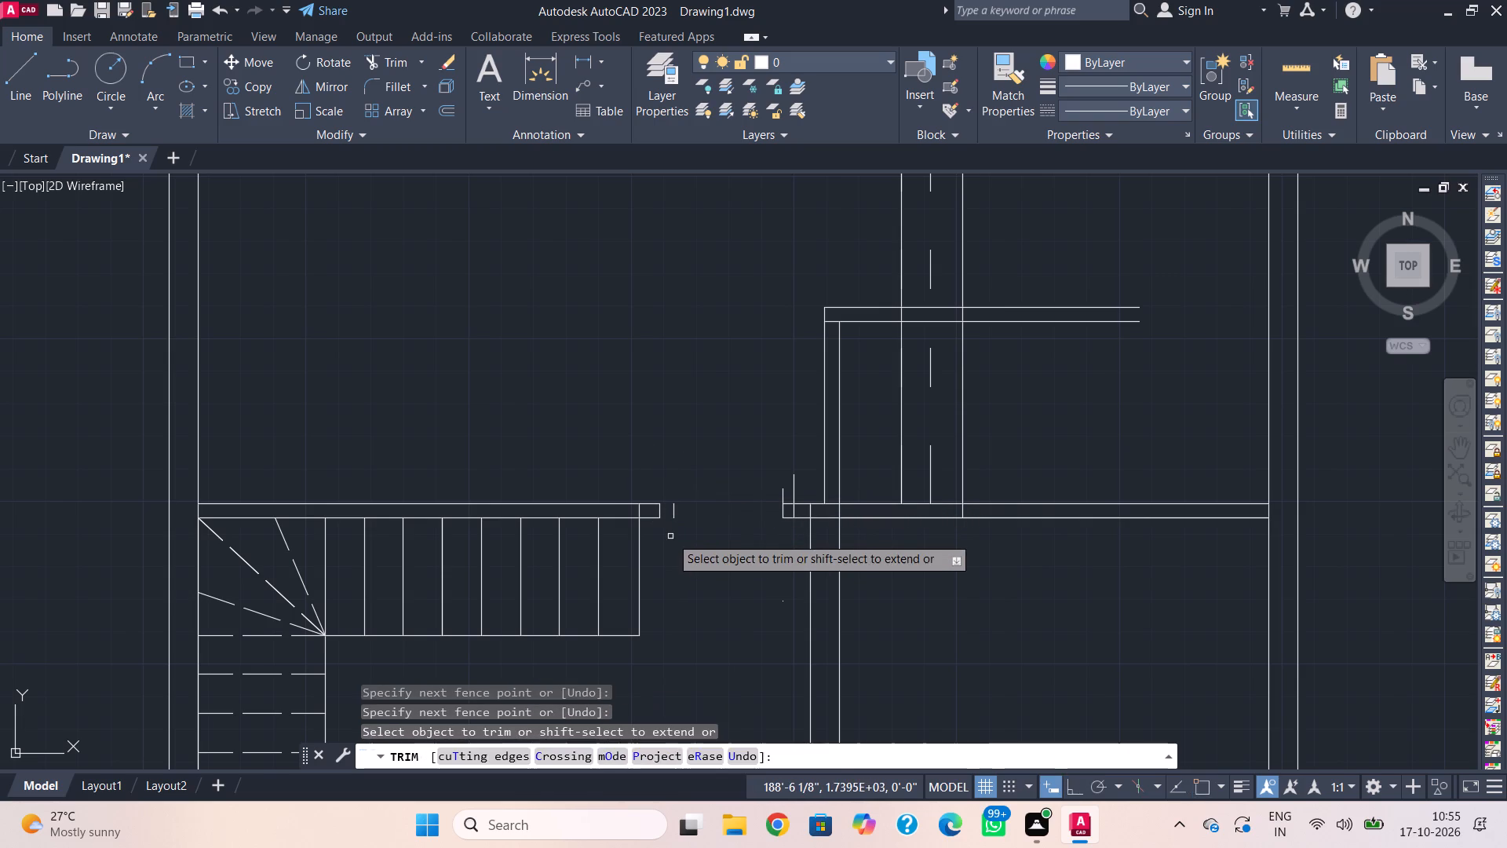
click(669, 518)
click(695, 510)
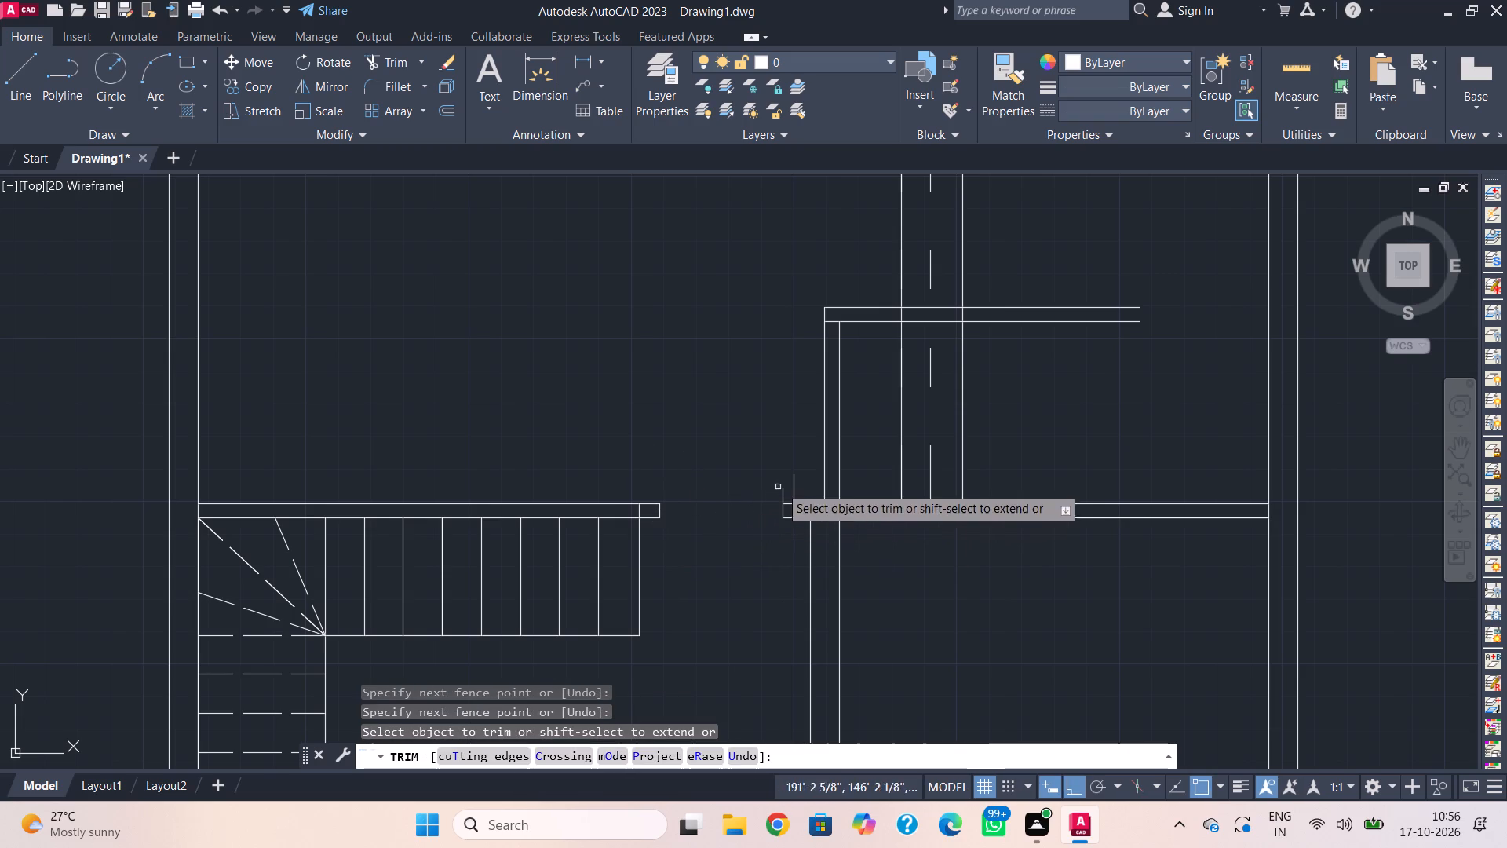
Trim the room-side stubs and the wall pieces between them, leaving the line nearer the lower room's corner as the wall end.
click(806, 475)
click(769, 505)
click(790, 494)
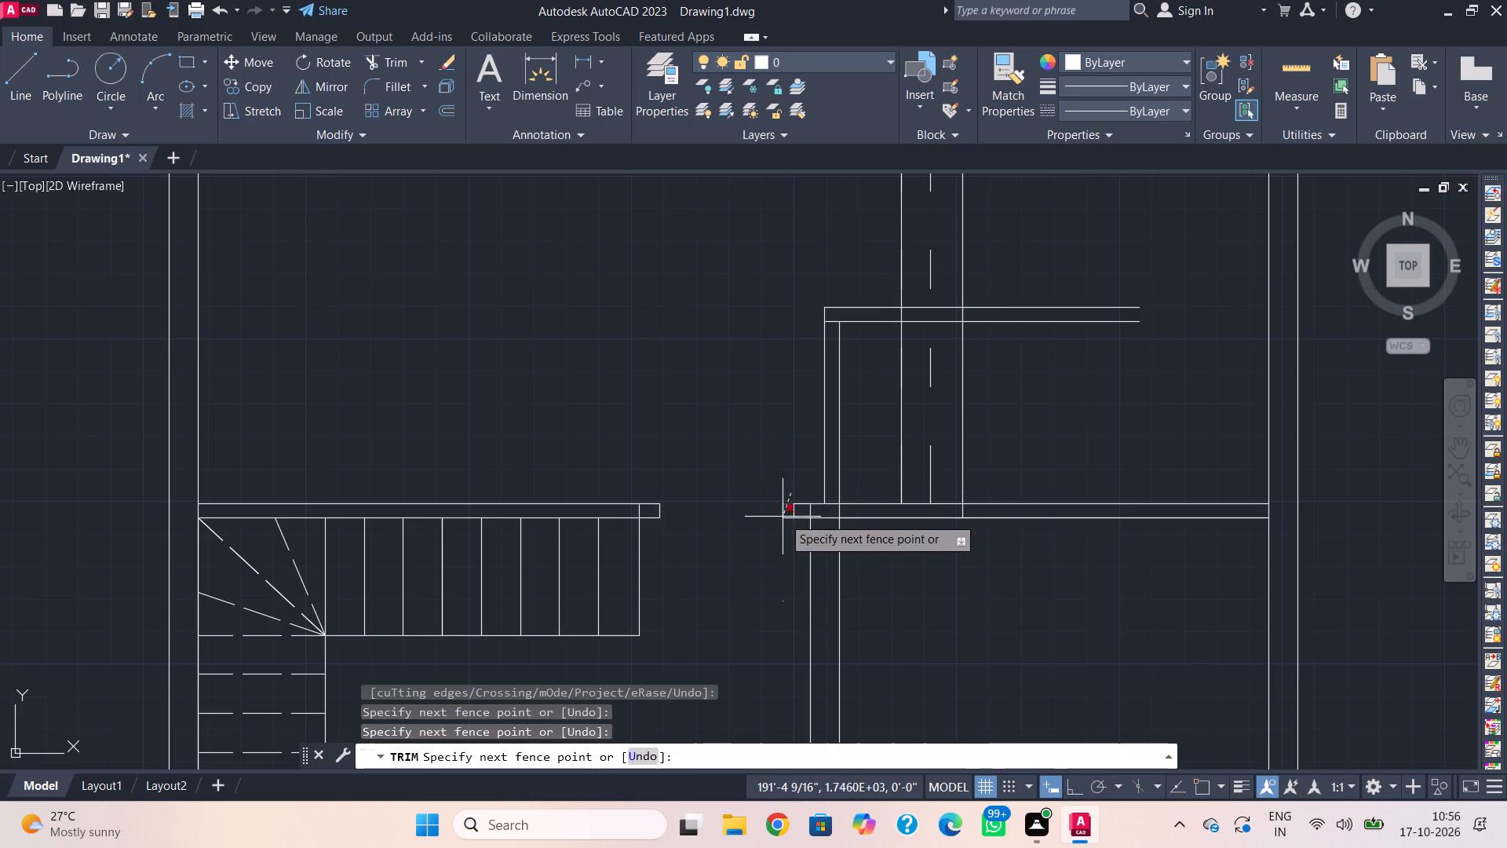
click(782, 526)
click(782, 513)
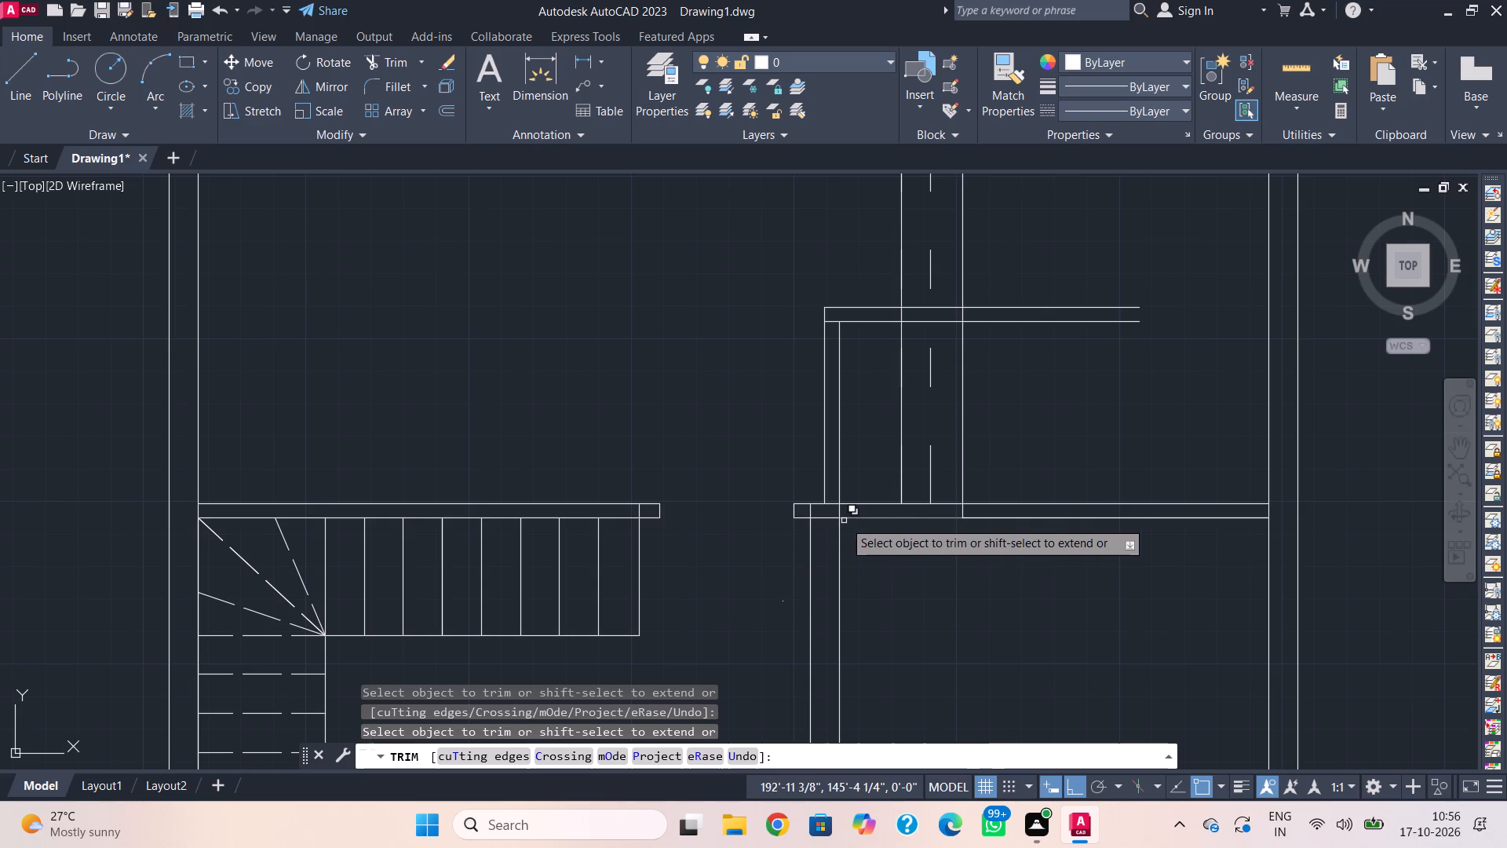
Trim the wall lines crossing inside the junction at the lower room's corner so the intersecting walls join openly.
click(808, 512)
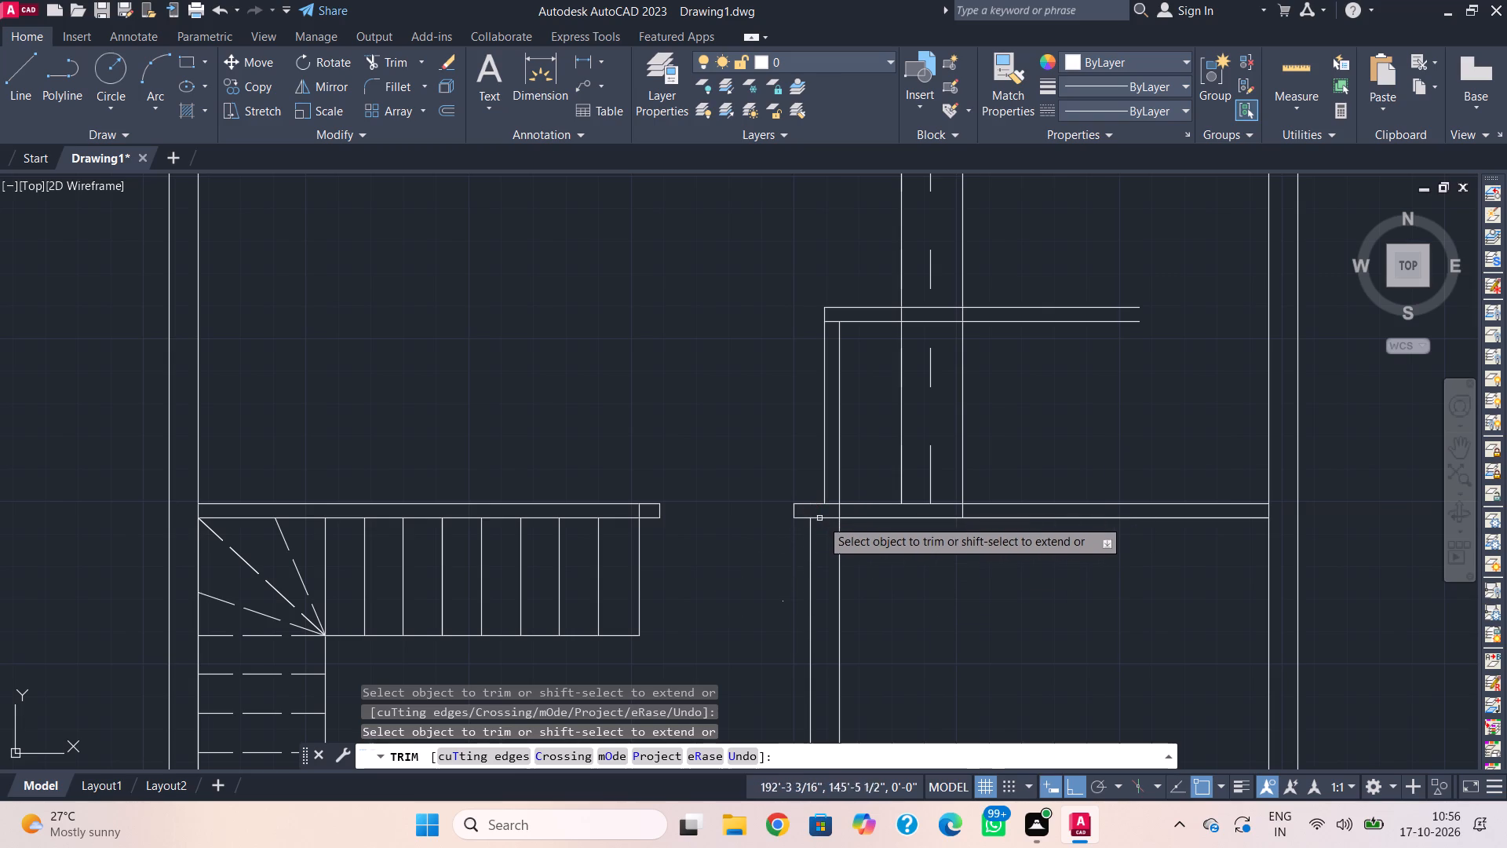
click(824, 519)
click(830, 504)
key(Escape)
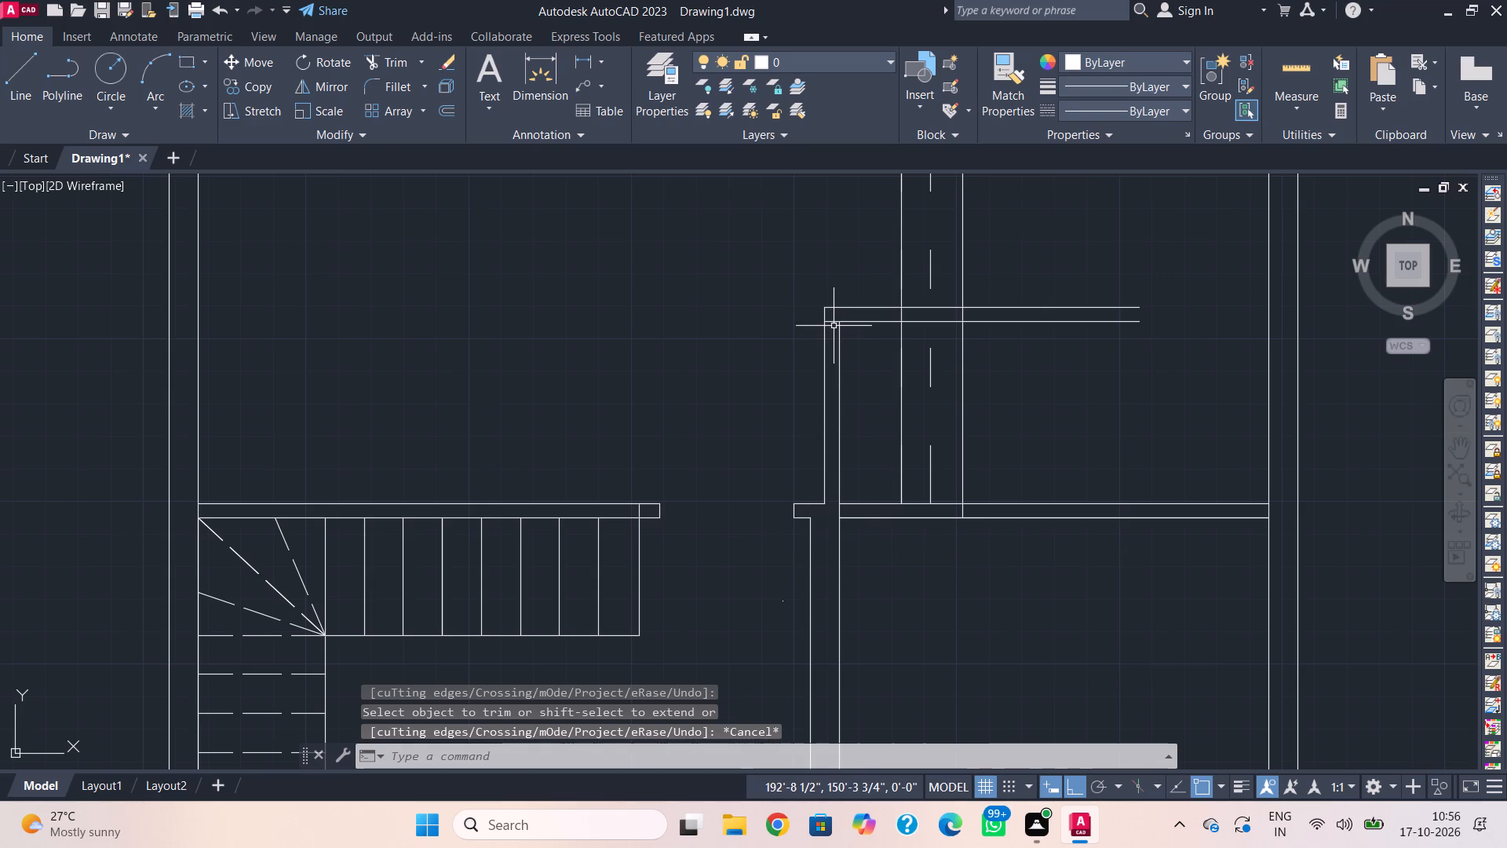
Trim the short line piece inside the corner where the upper horizontal wall meets the vertical wall.
key(Escape)
key(t)
text(r)
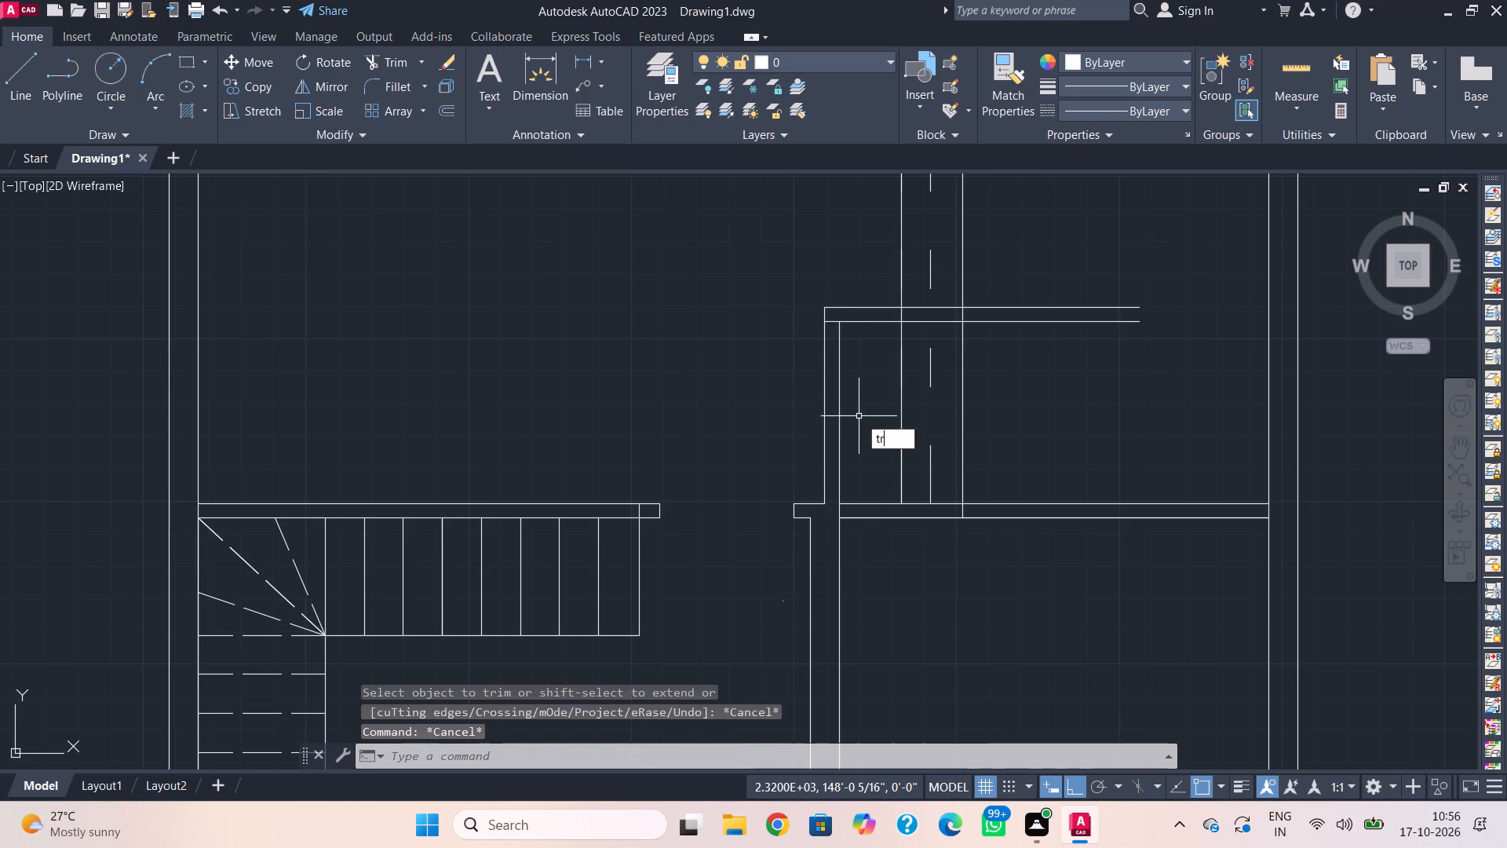
key(space)
click(830, 323)
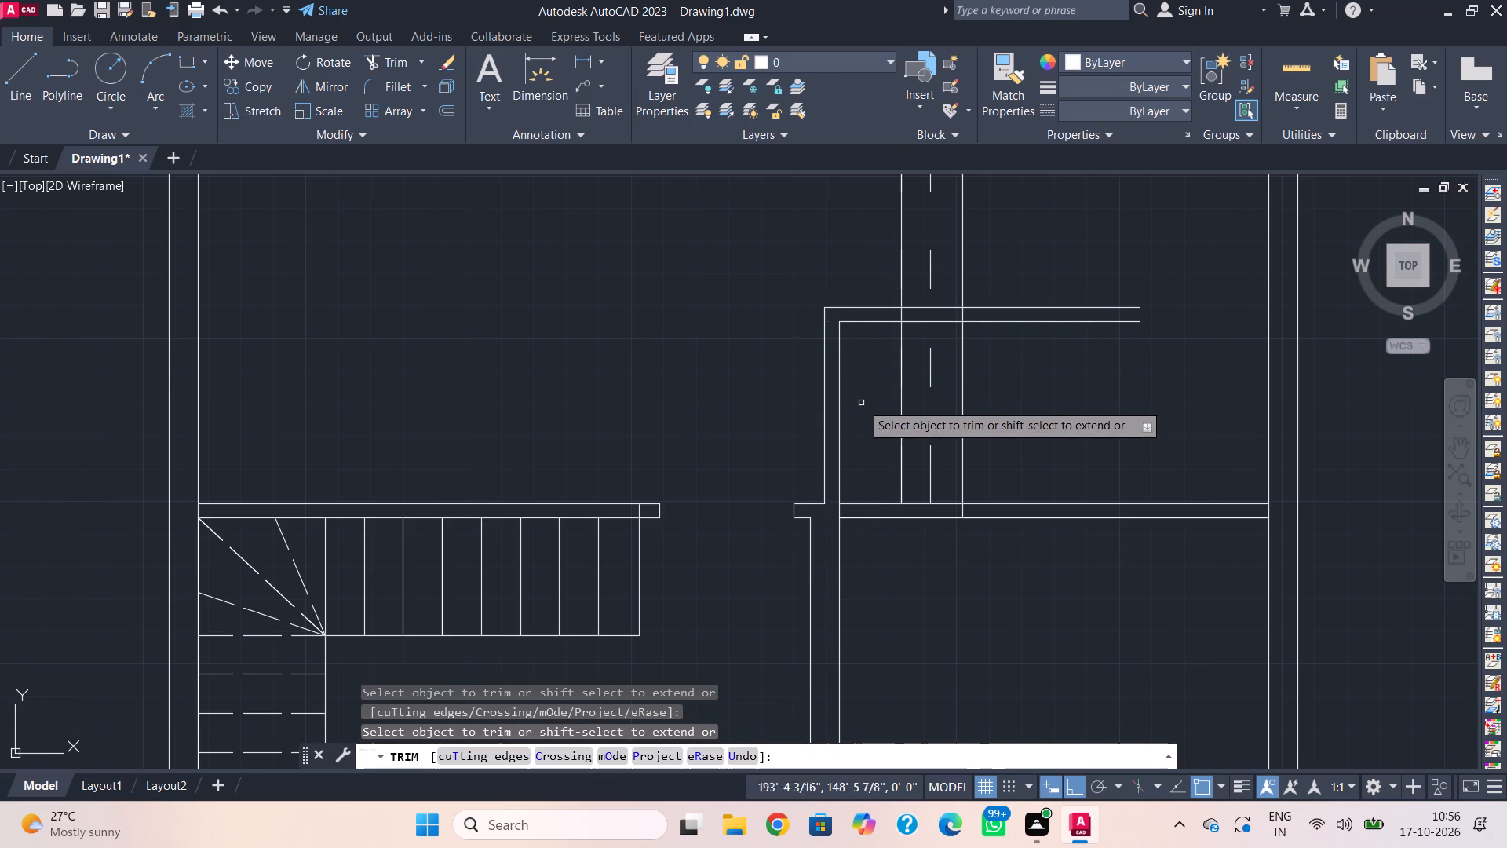
scroll(910, 473, down, 1)
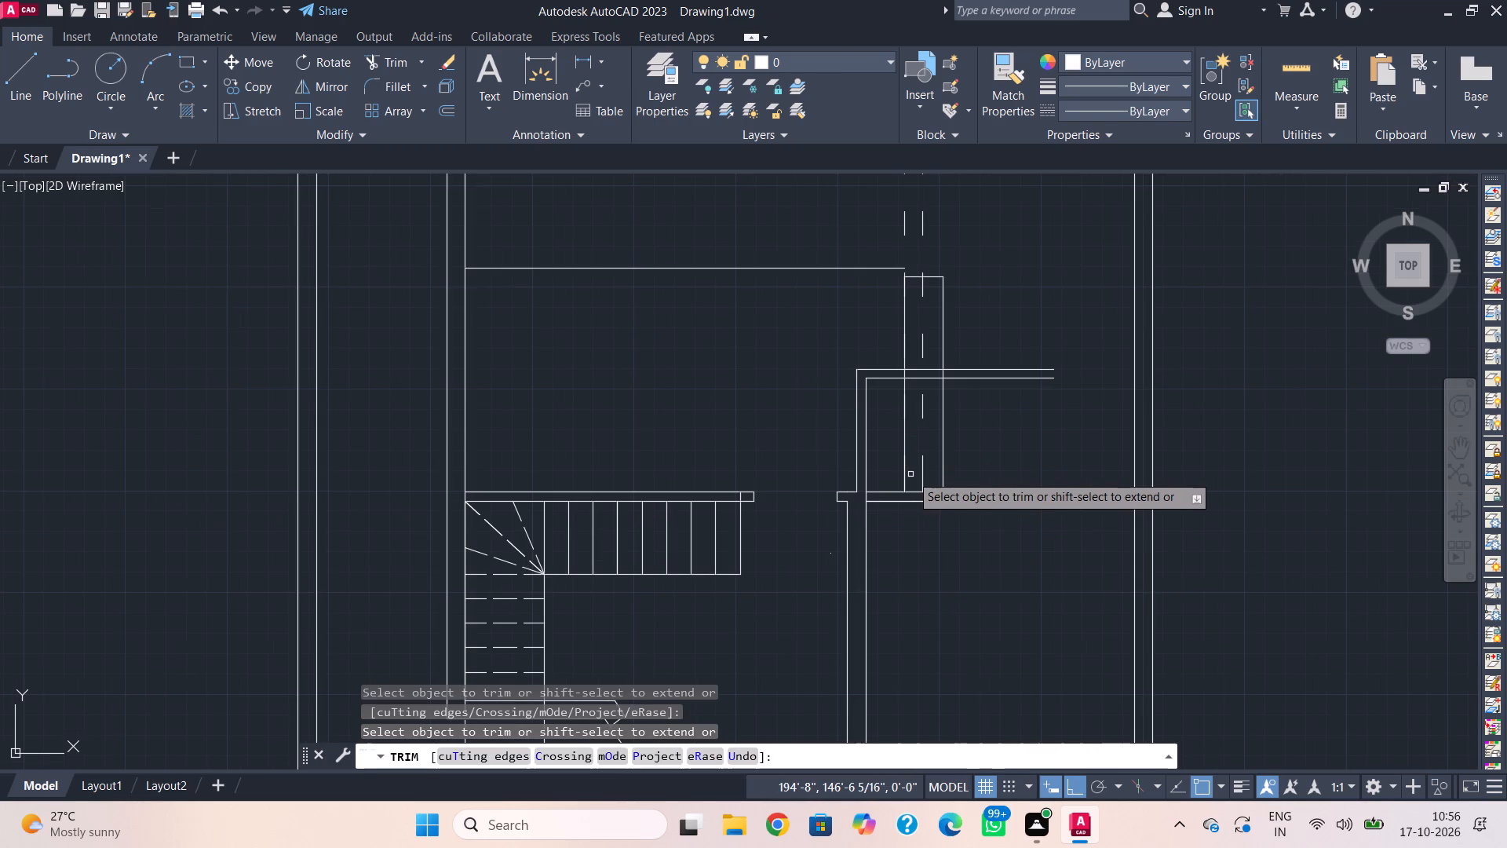
middle_drag(910, 474, 826, 517)
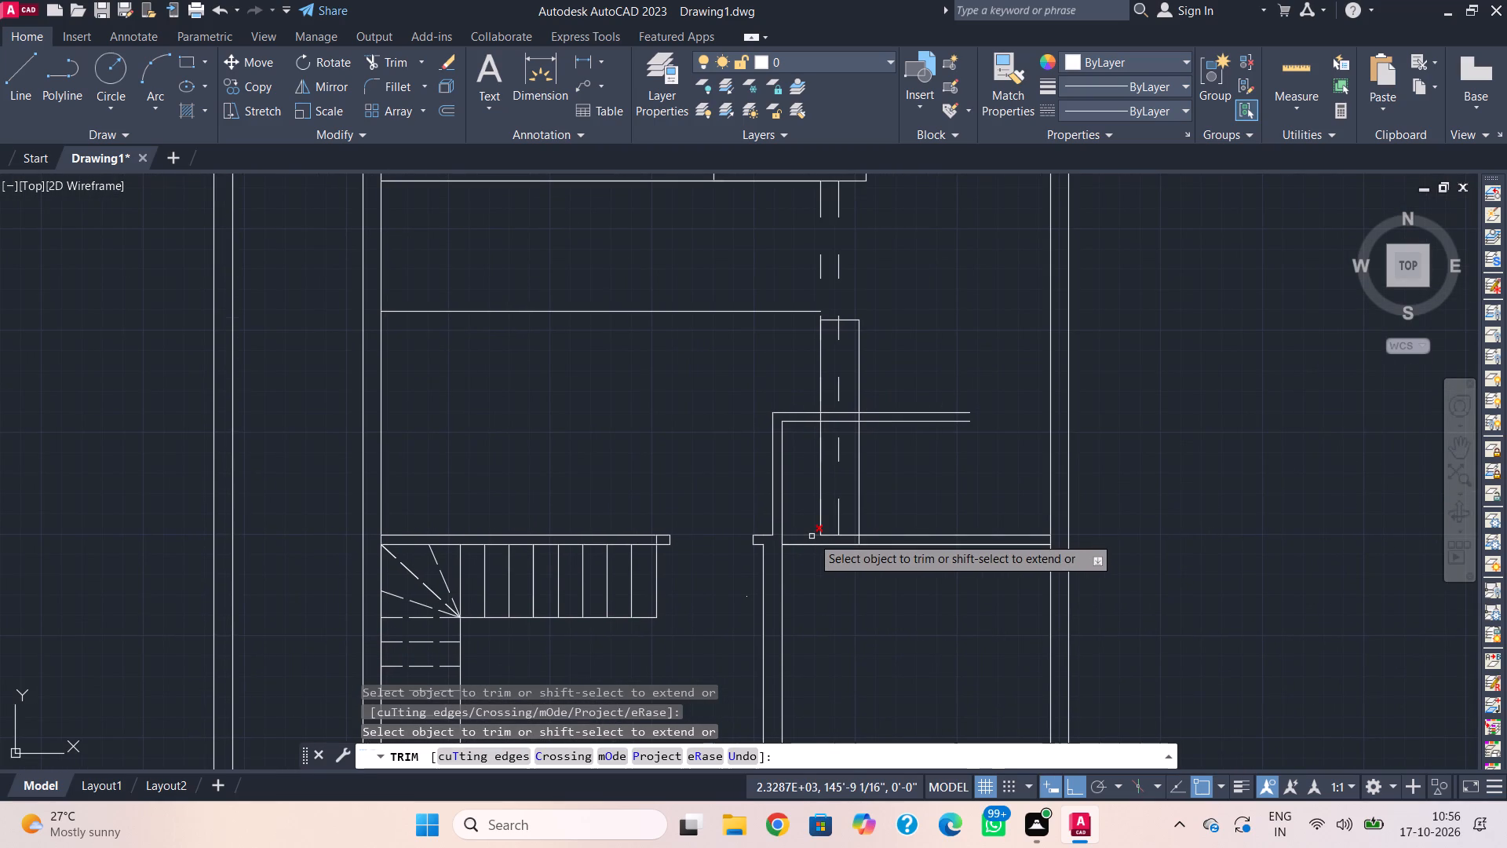
Trim the vertical wall lines that run below and through the upper horizontal wall of the room beside the stairs.
click(812, 503)
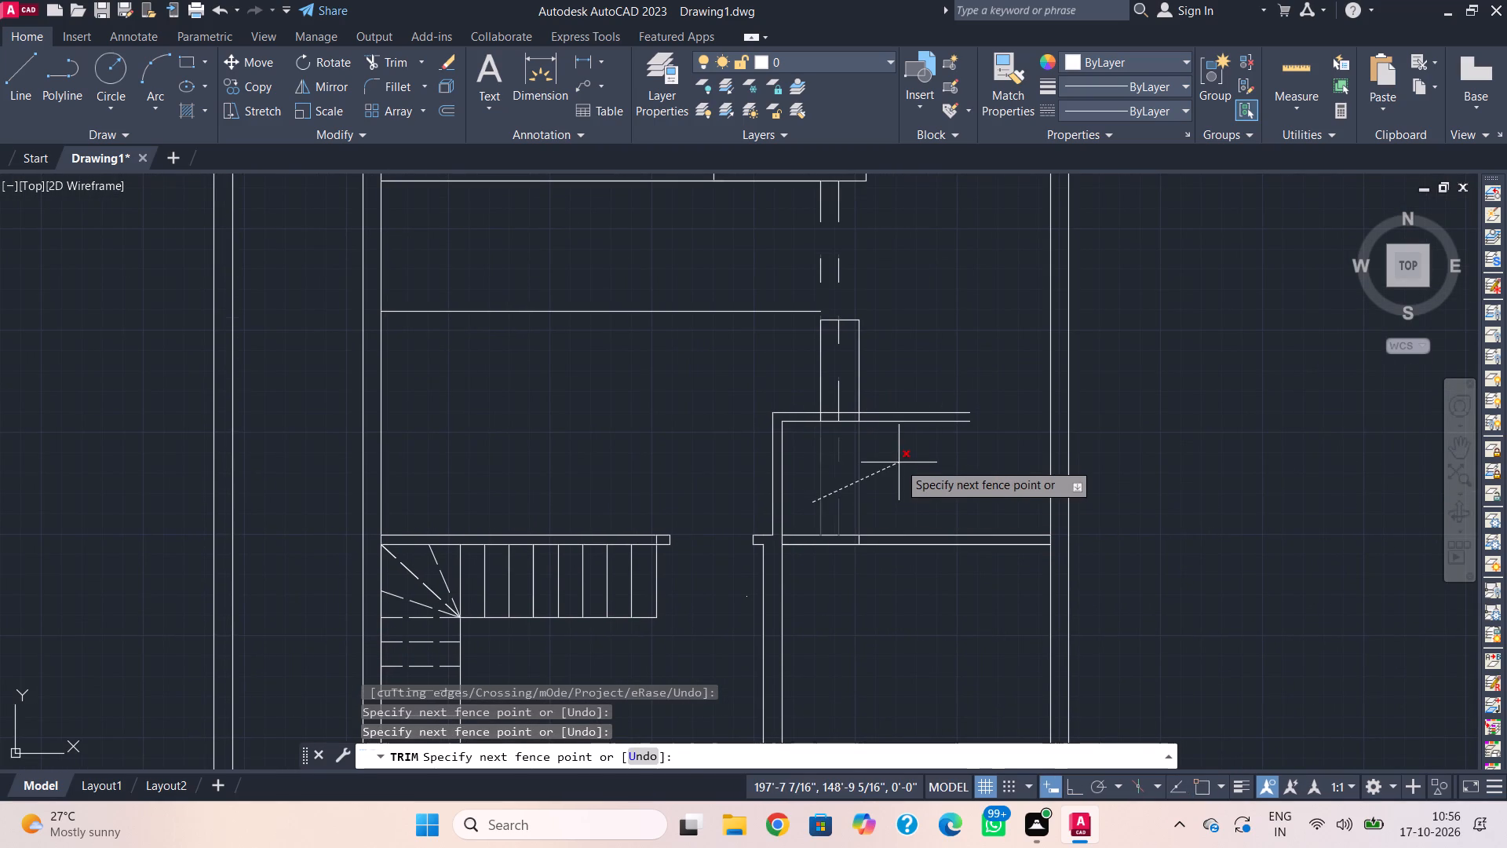
click(899, 462)
scroll(842, 429, up, 2)
click(835, 401)
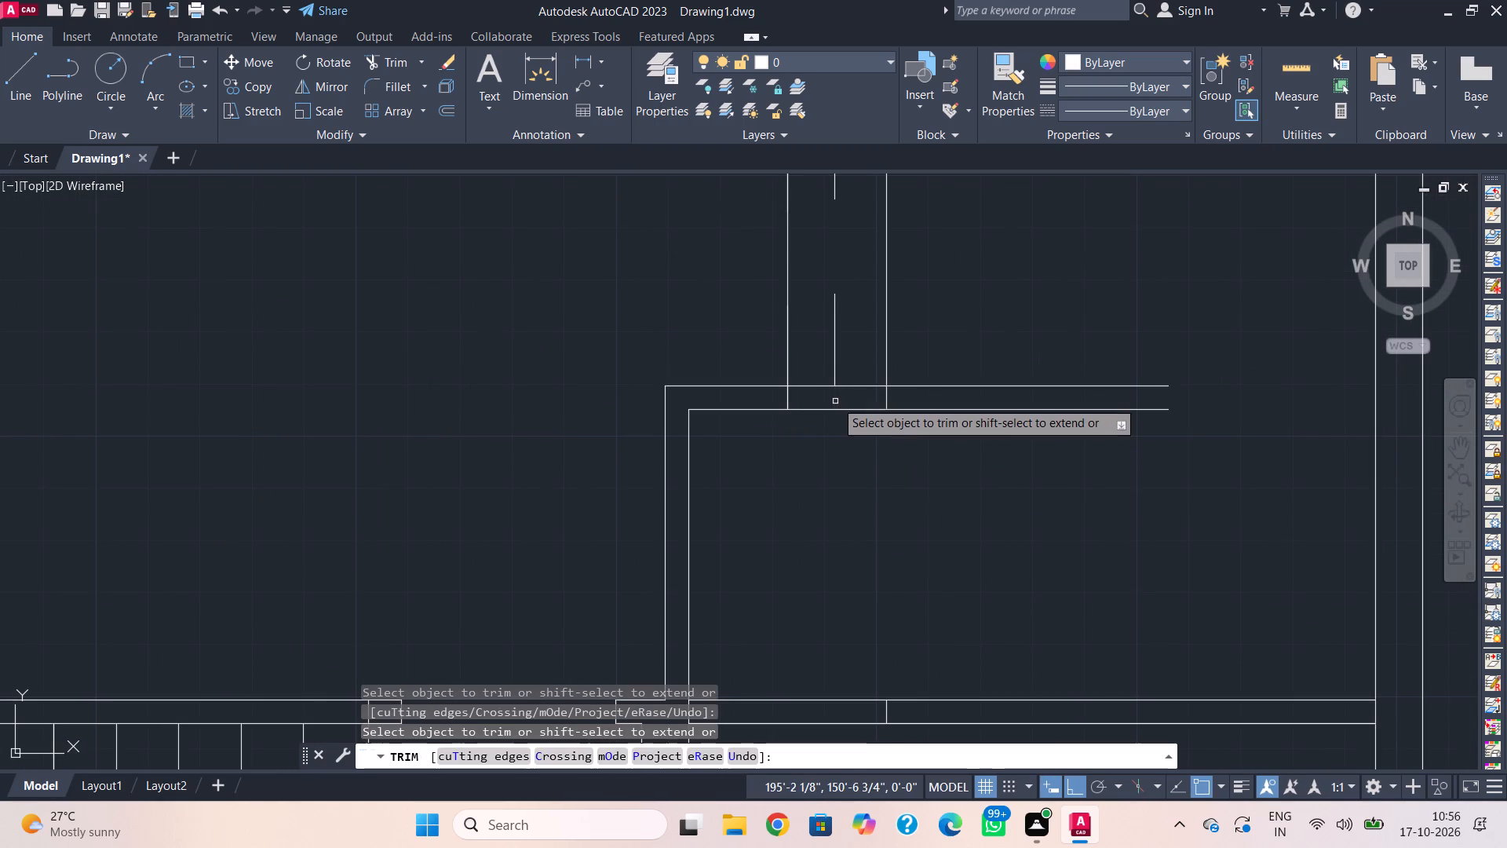
drag(899, 399, 780, 403)
key(Escape)
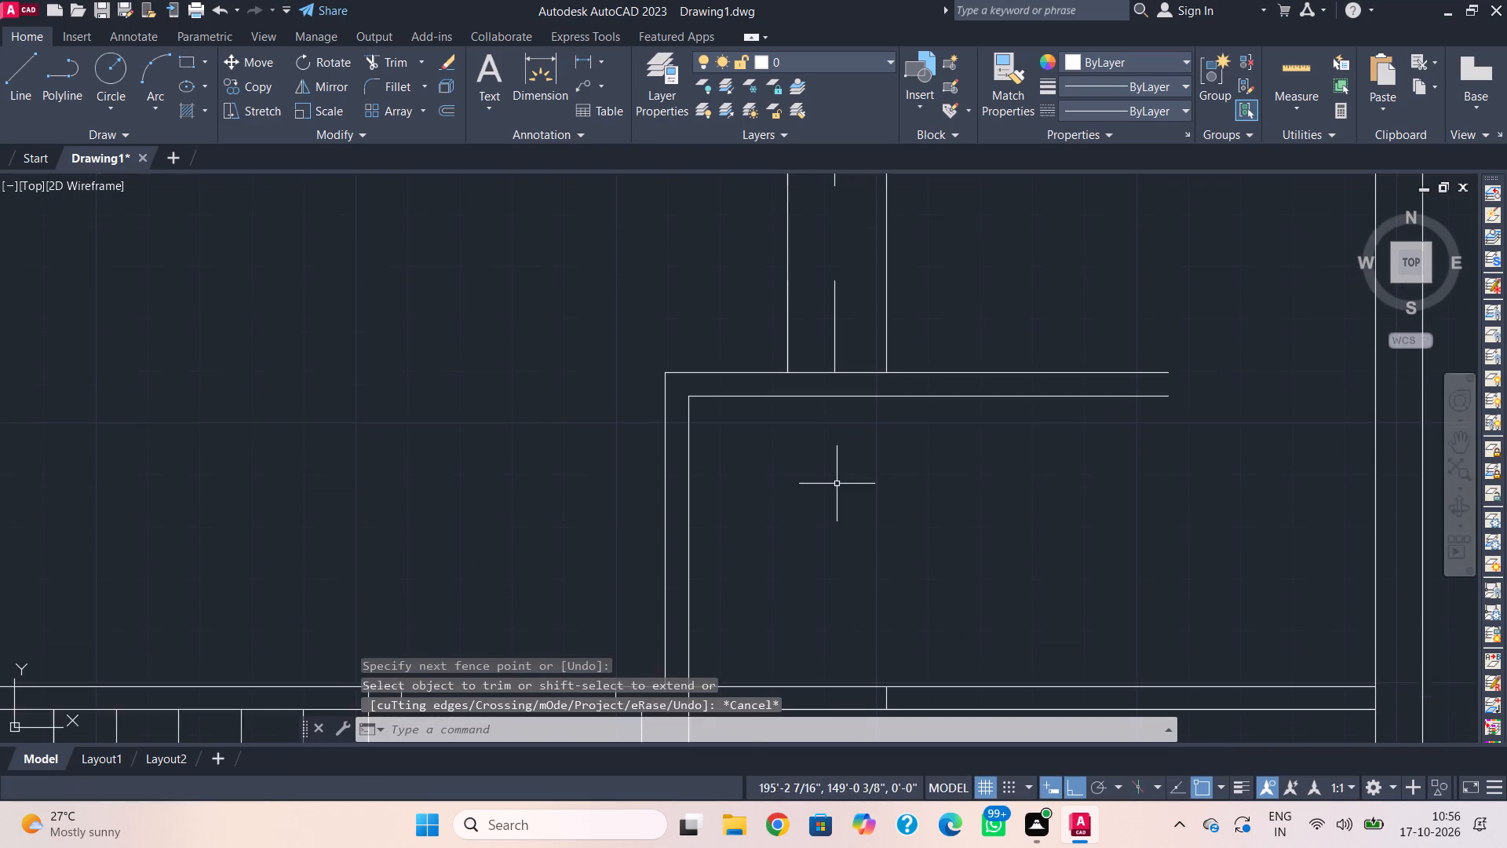
Trim away the lower horizontal wall, including its short cross piece, between the room's vertical wall and the outer wall.
scroll(859, 543, down, 2)
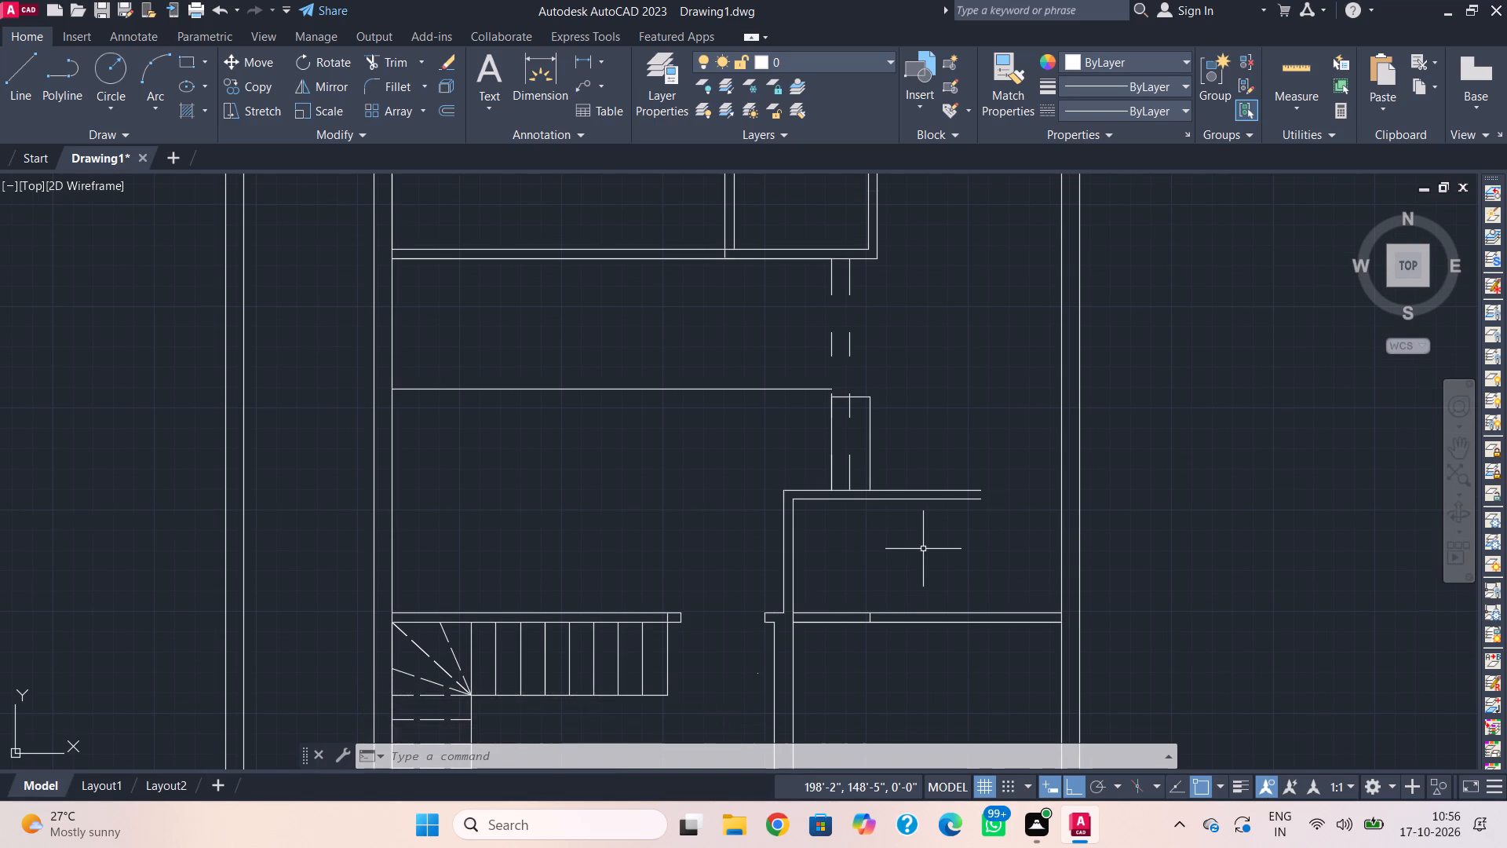
text(tr)
key(space)
drag(899, 579, 889, 600)
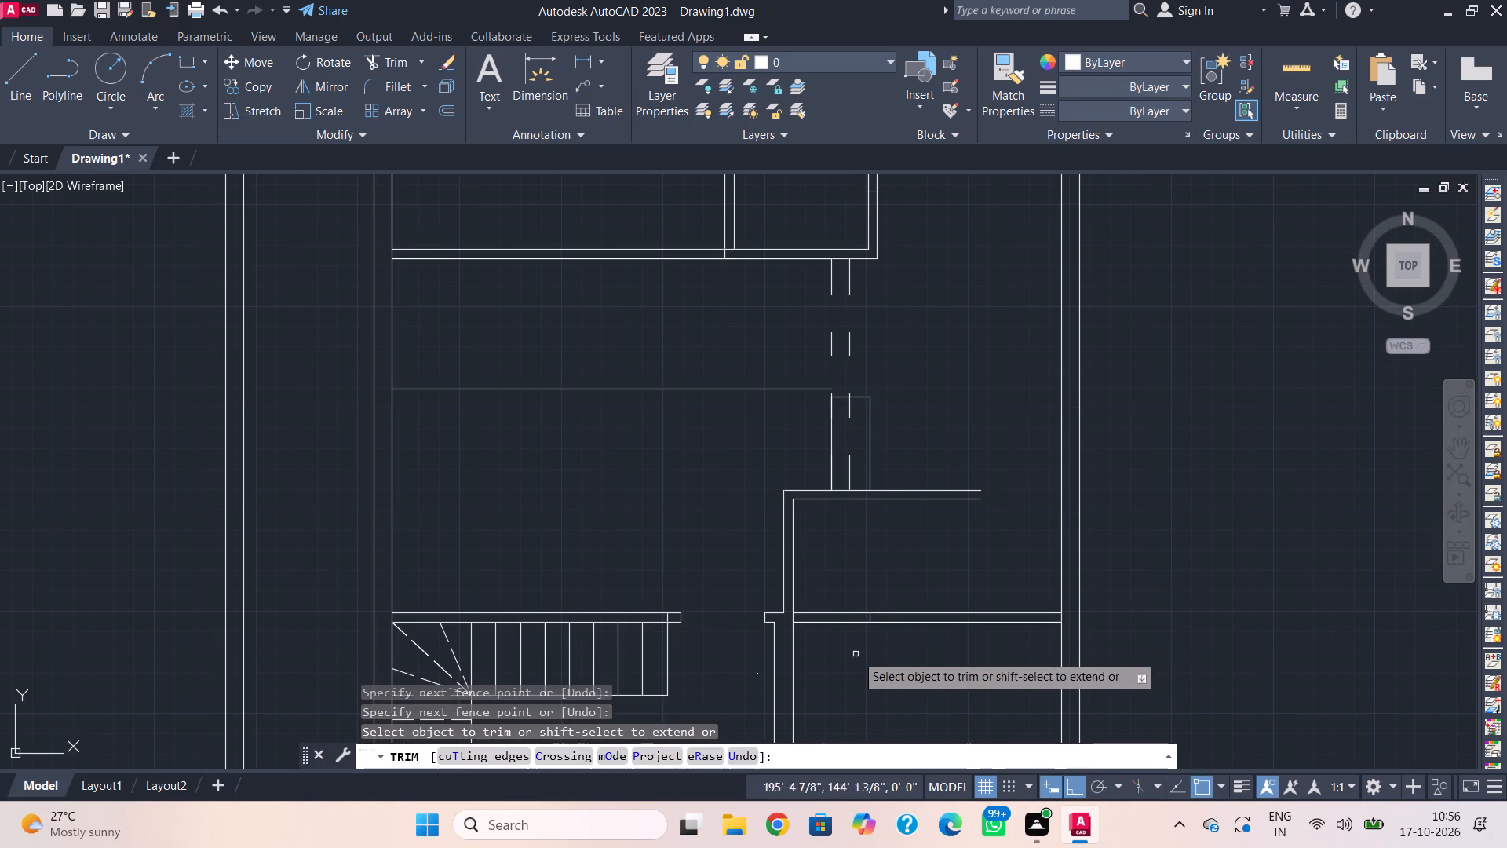
click(855, 656)
click(868, 587)
drag(876, 597, 881, 609)
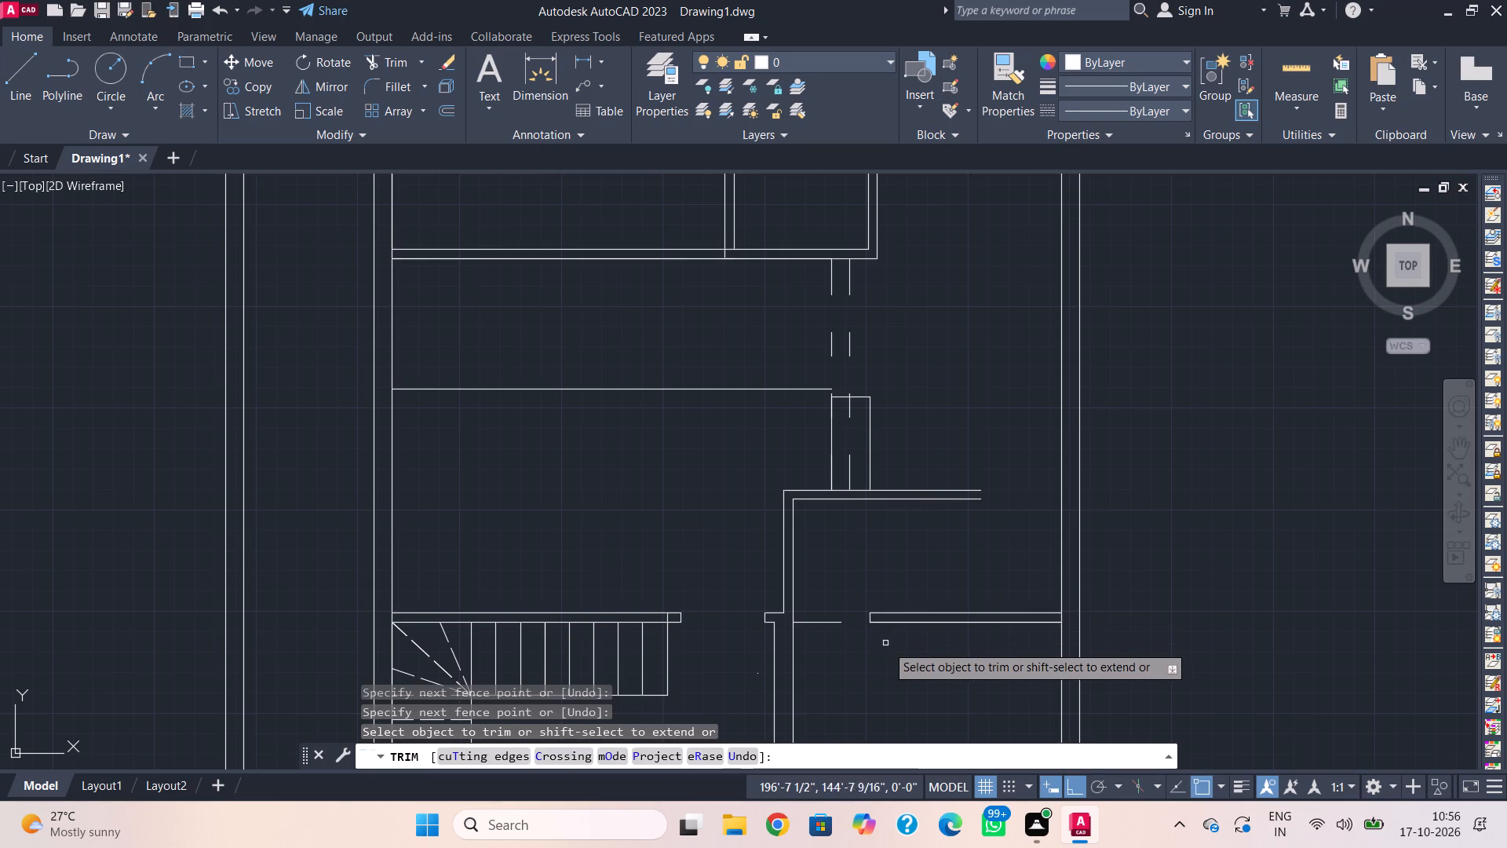
click(886, 649)
click(910, 576)
drag(879, 609, 870, 613)
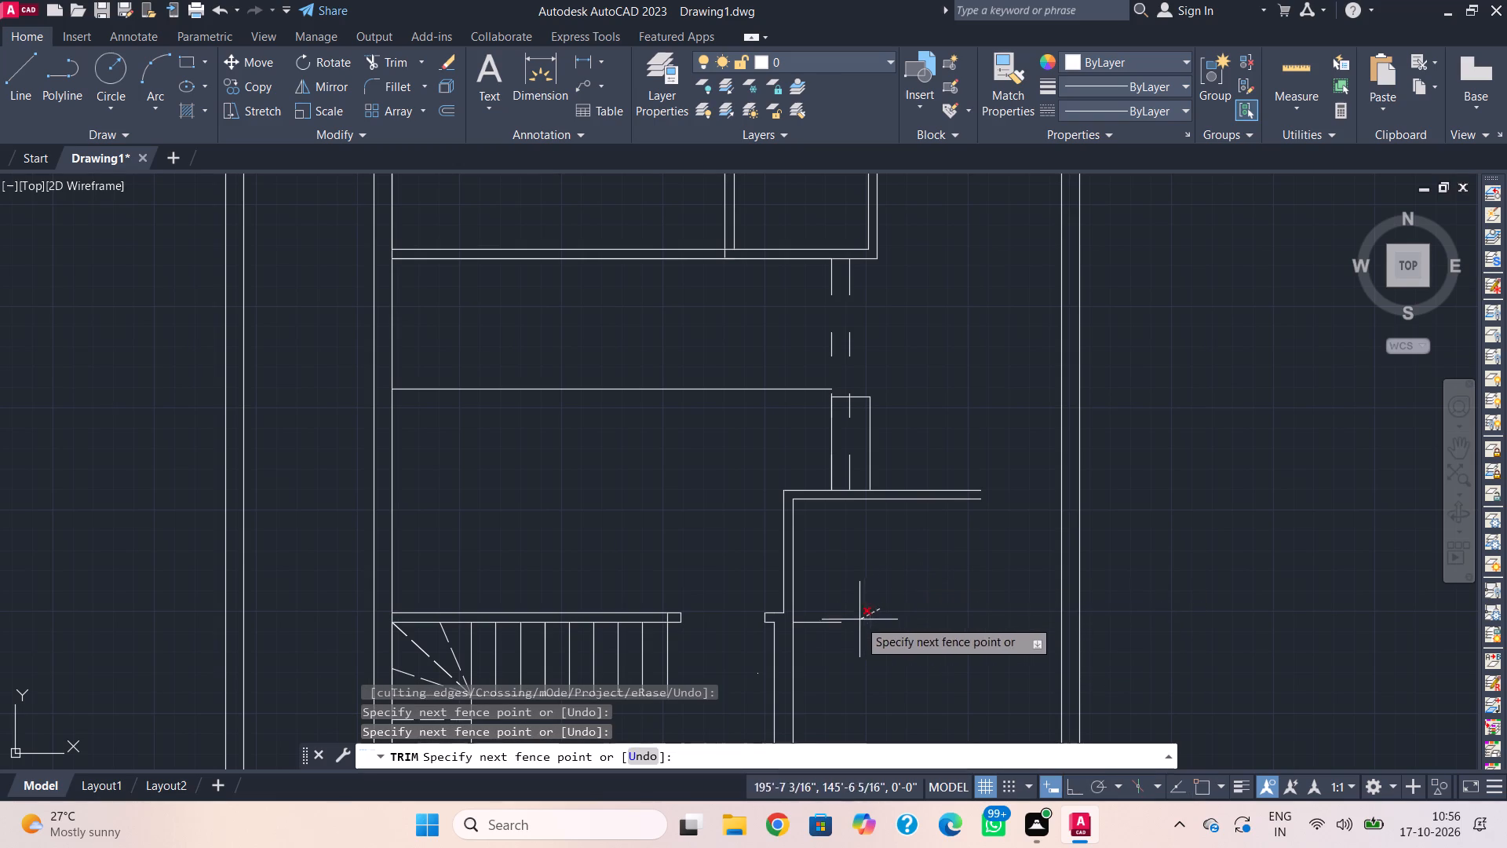
click(827, 623)
click(860, 617)
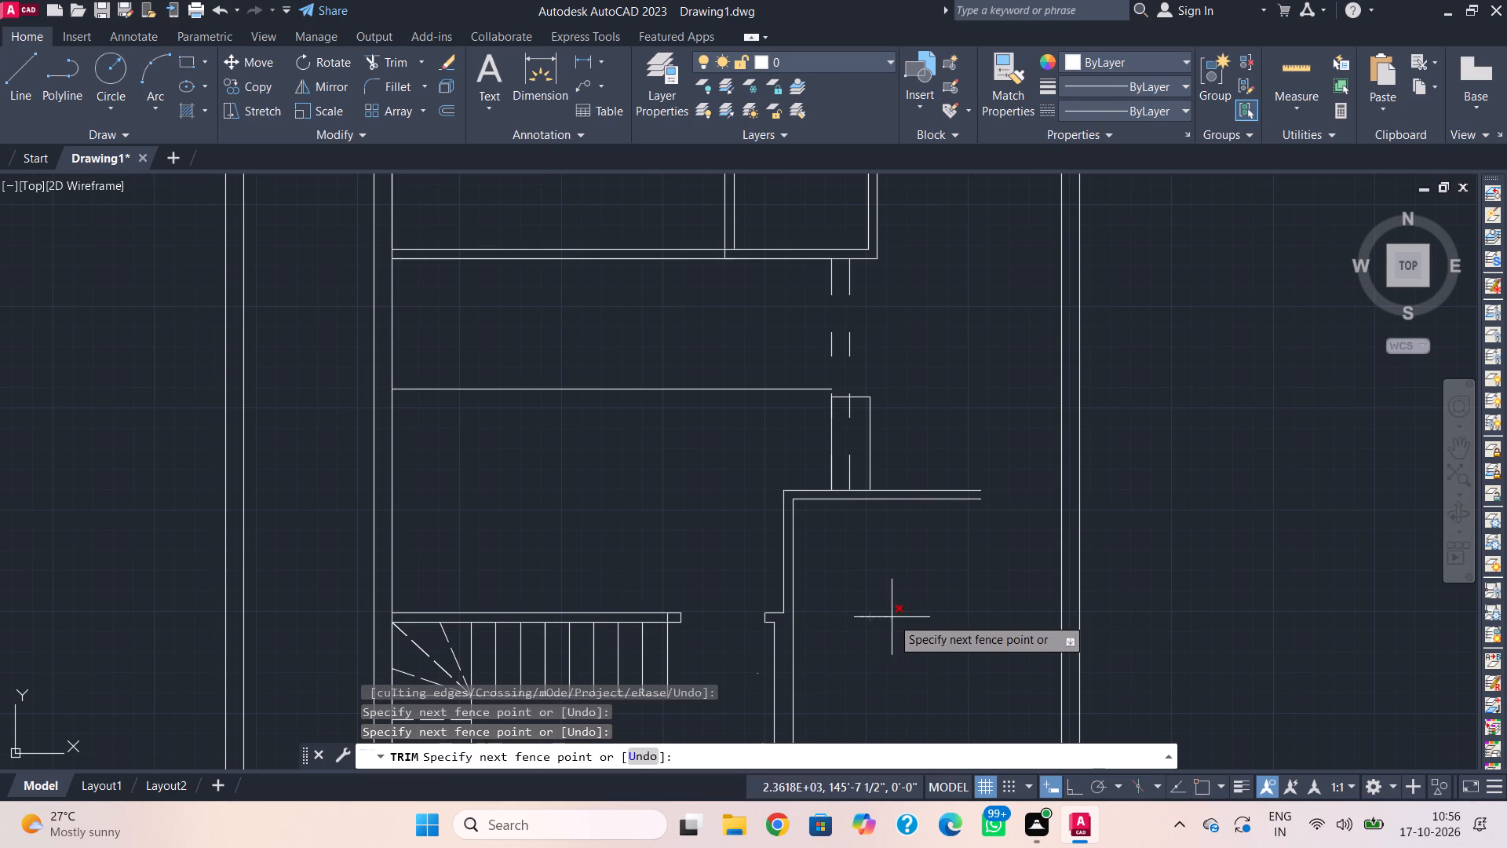
click(893, 617)
key(Escape)
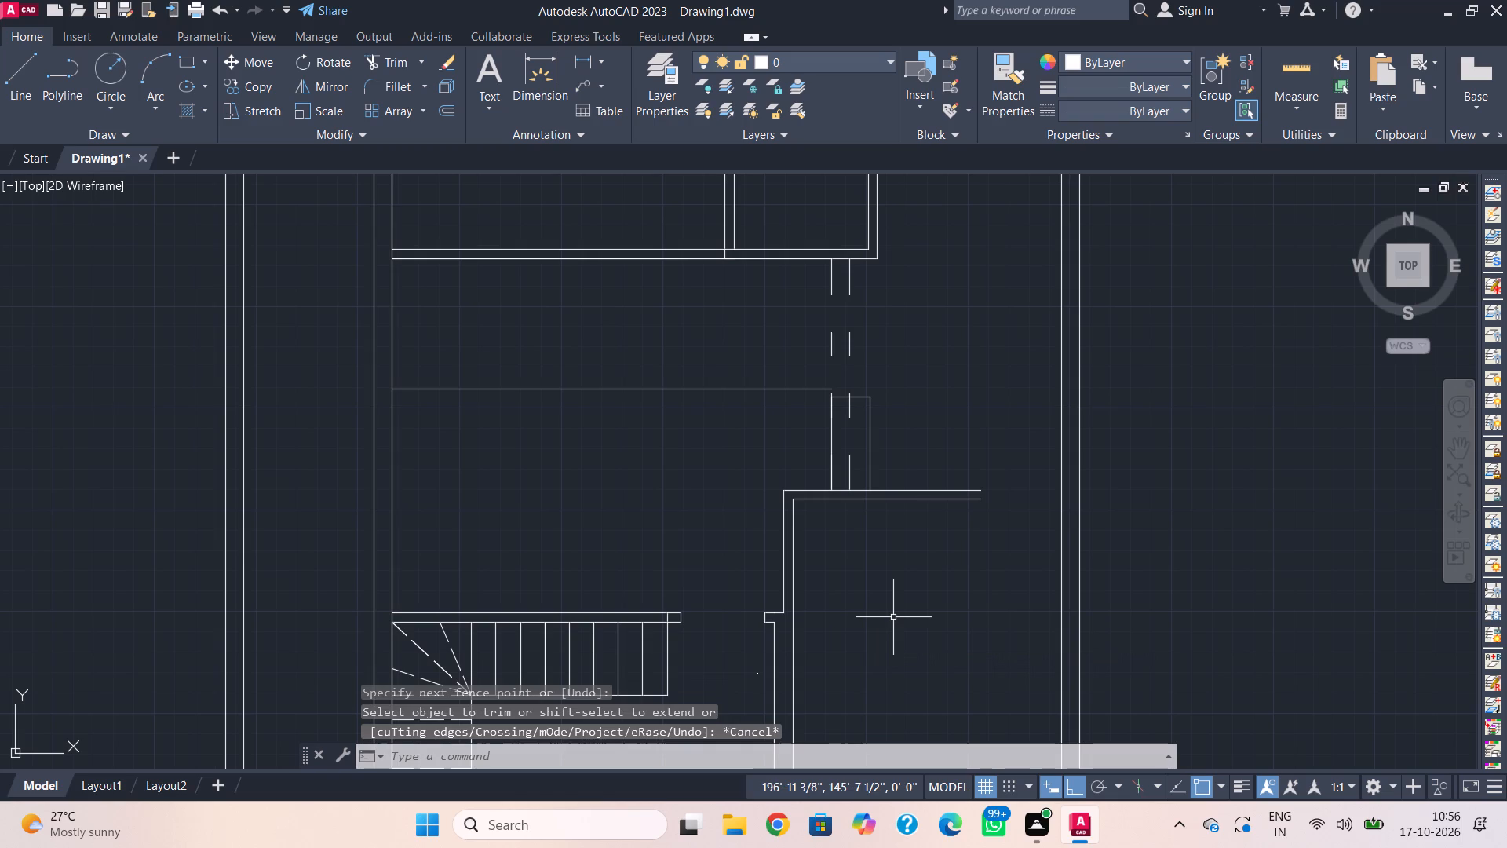
Extend both lines of the room's upper horizontal wall to the outer wall.
text(ex)
key(space)
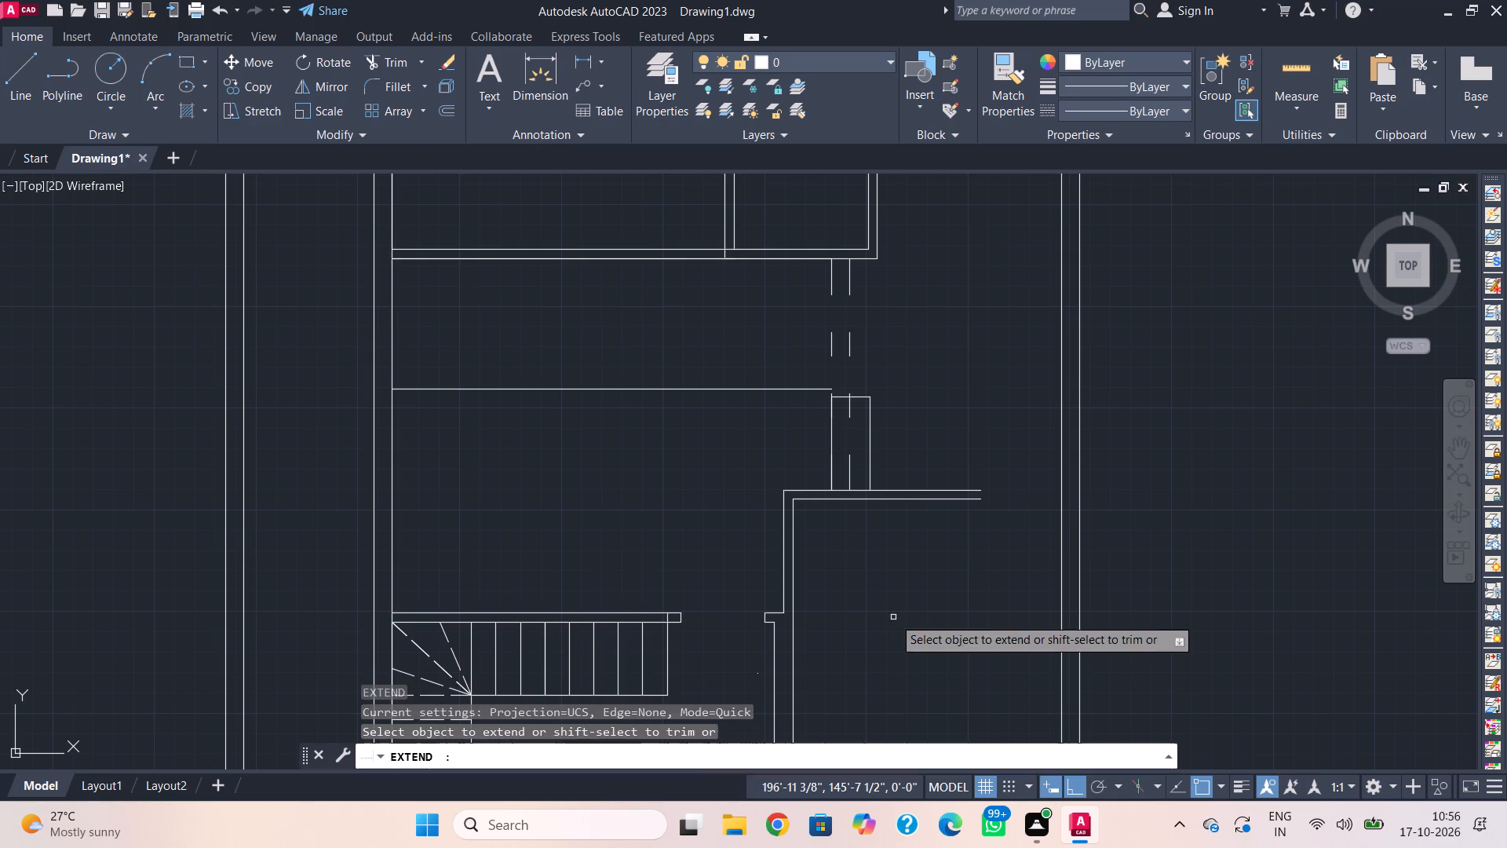
click(965, 468)
click(980, 535)
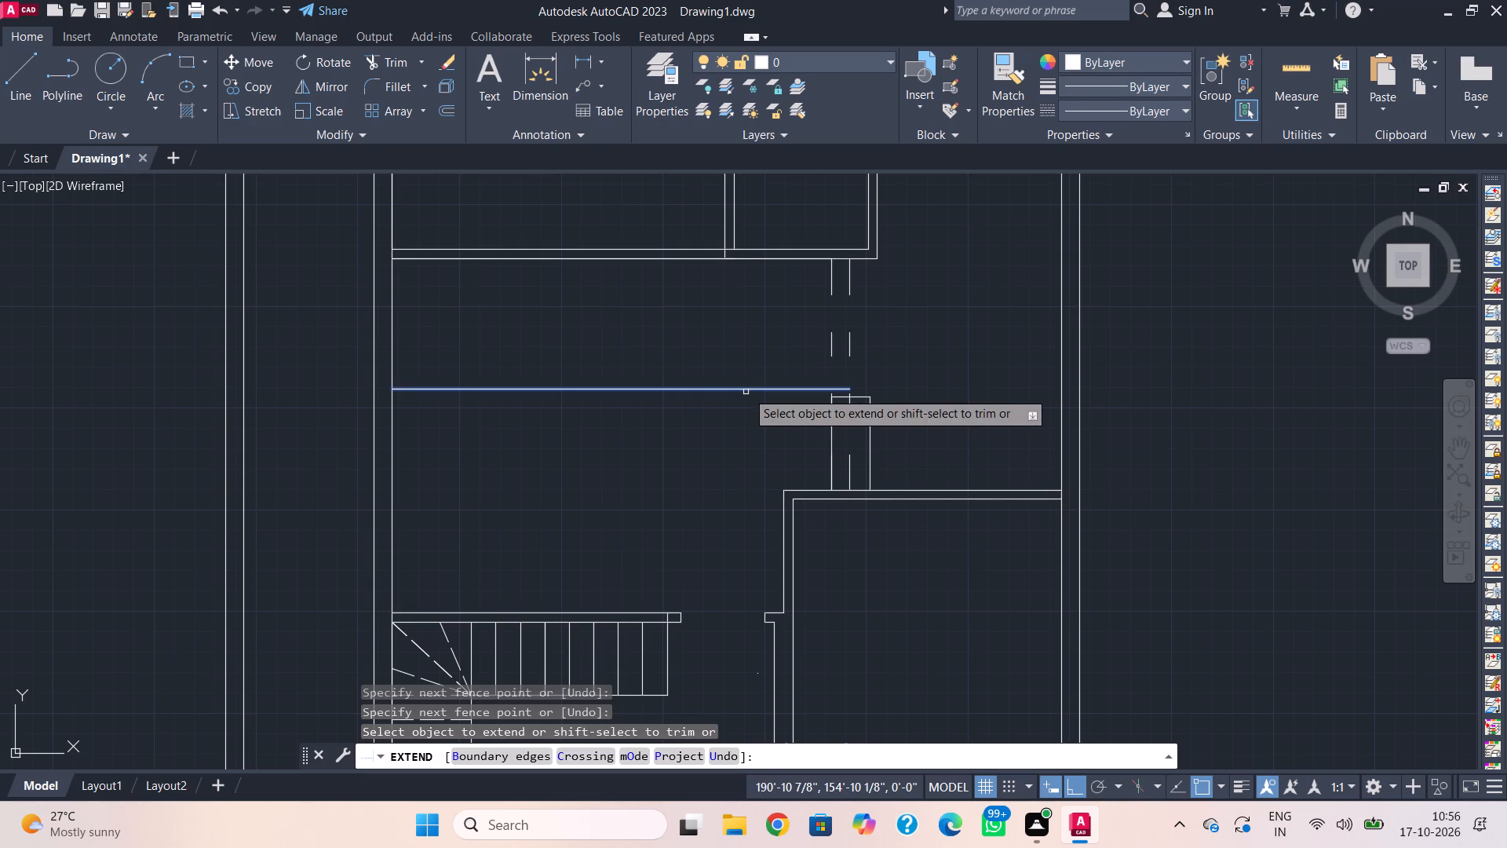
key(Escape)
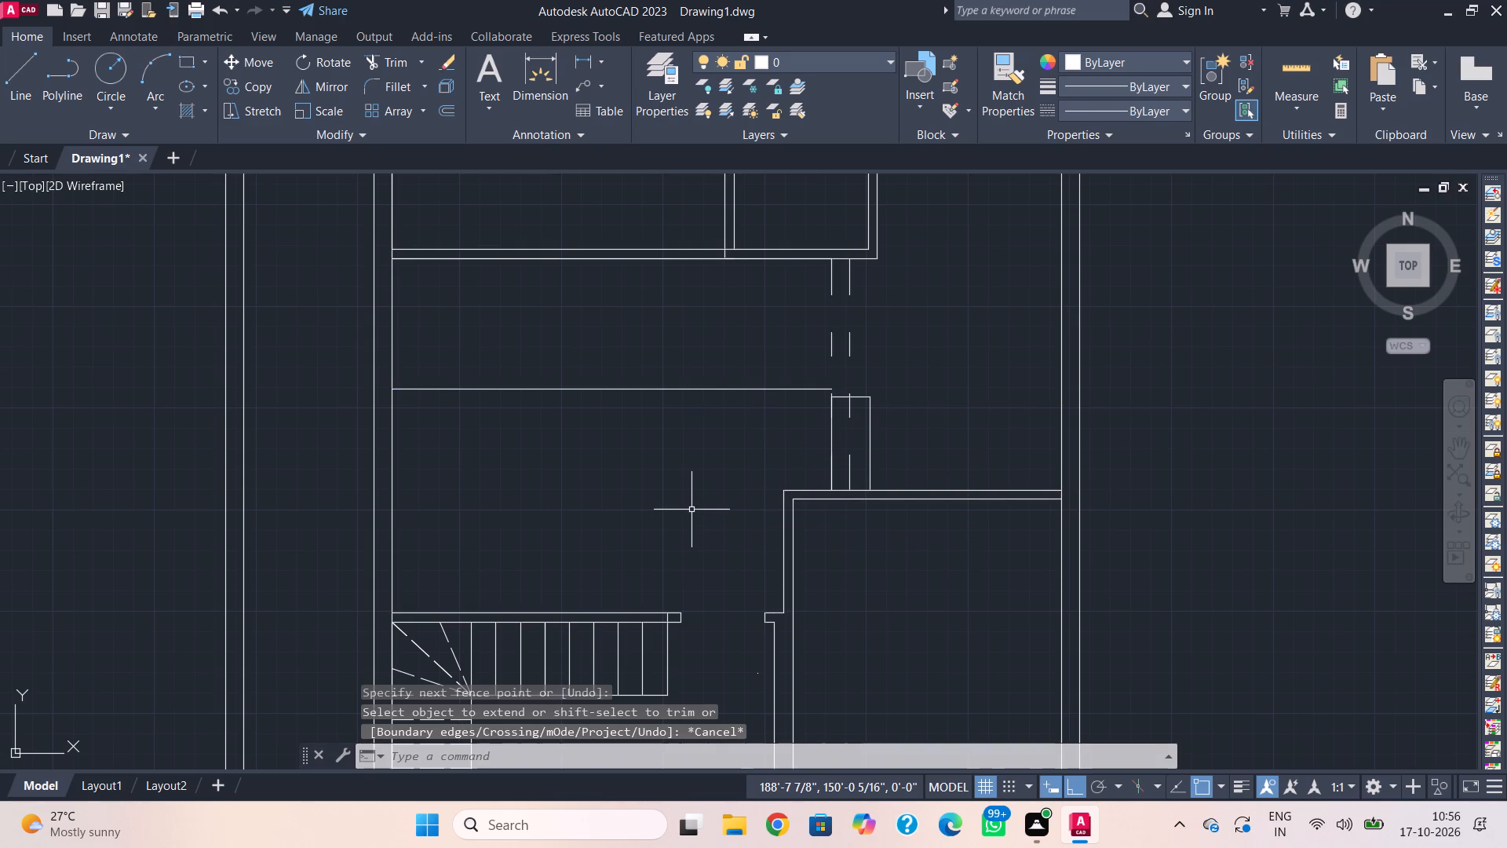
Erase the single horizontal line crossing the open area above the staircase.
click(714, 381)
click(712, 430)
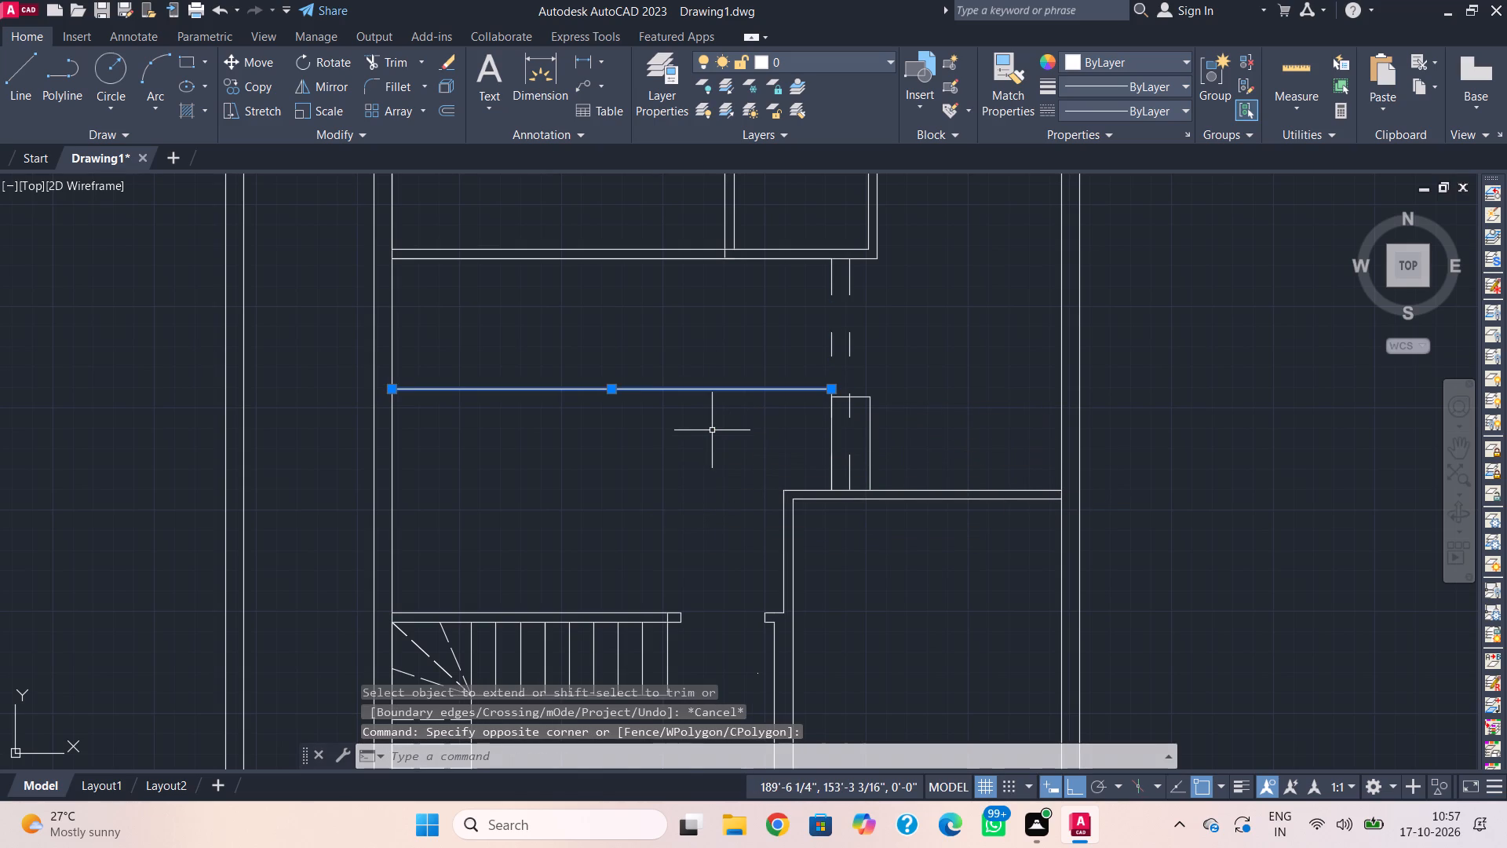
key(Delete)
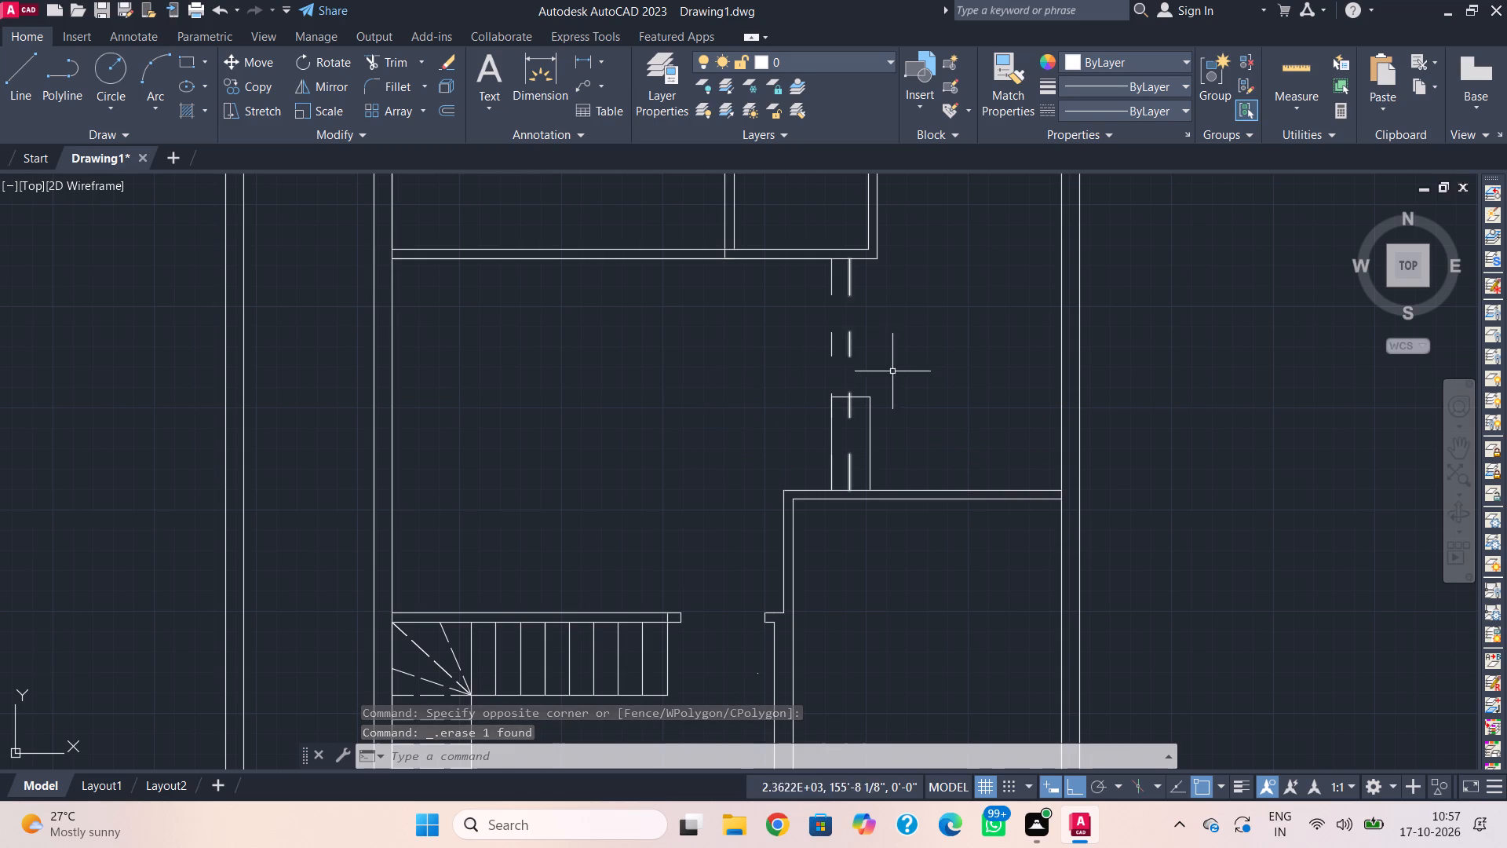
Draw a 12'9" line down the outer wall's inner face from the upper corner of the room beside the stairs.
scroll(865, 408, down, 1)
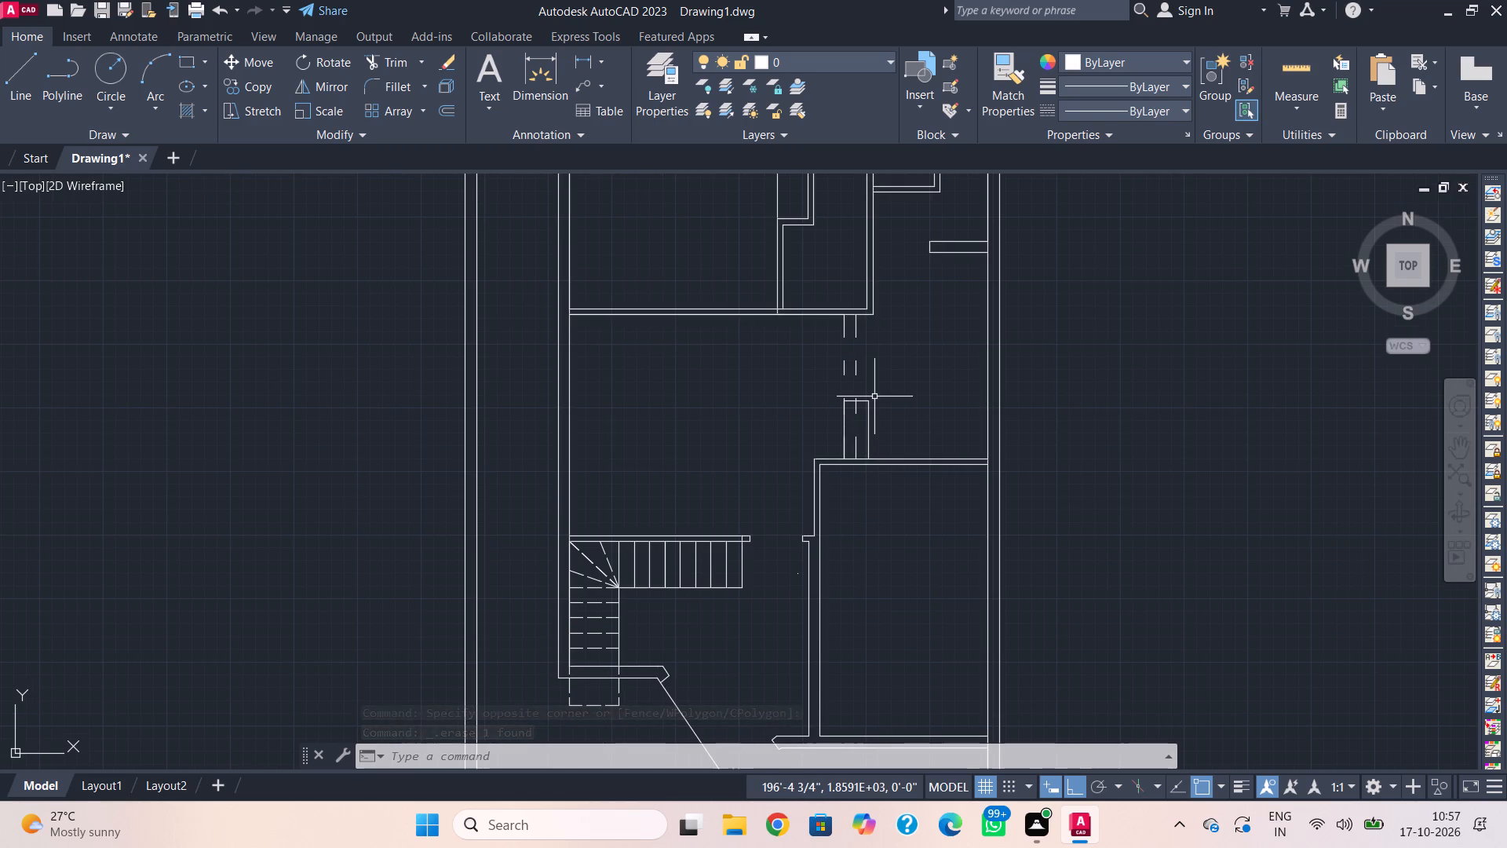
scroll(874, 397, down, 1)
middle_drag(877, 579, 828, 449)
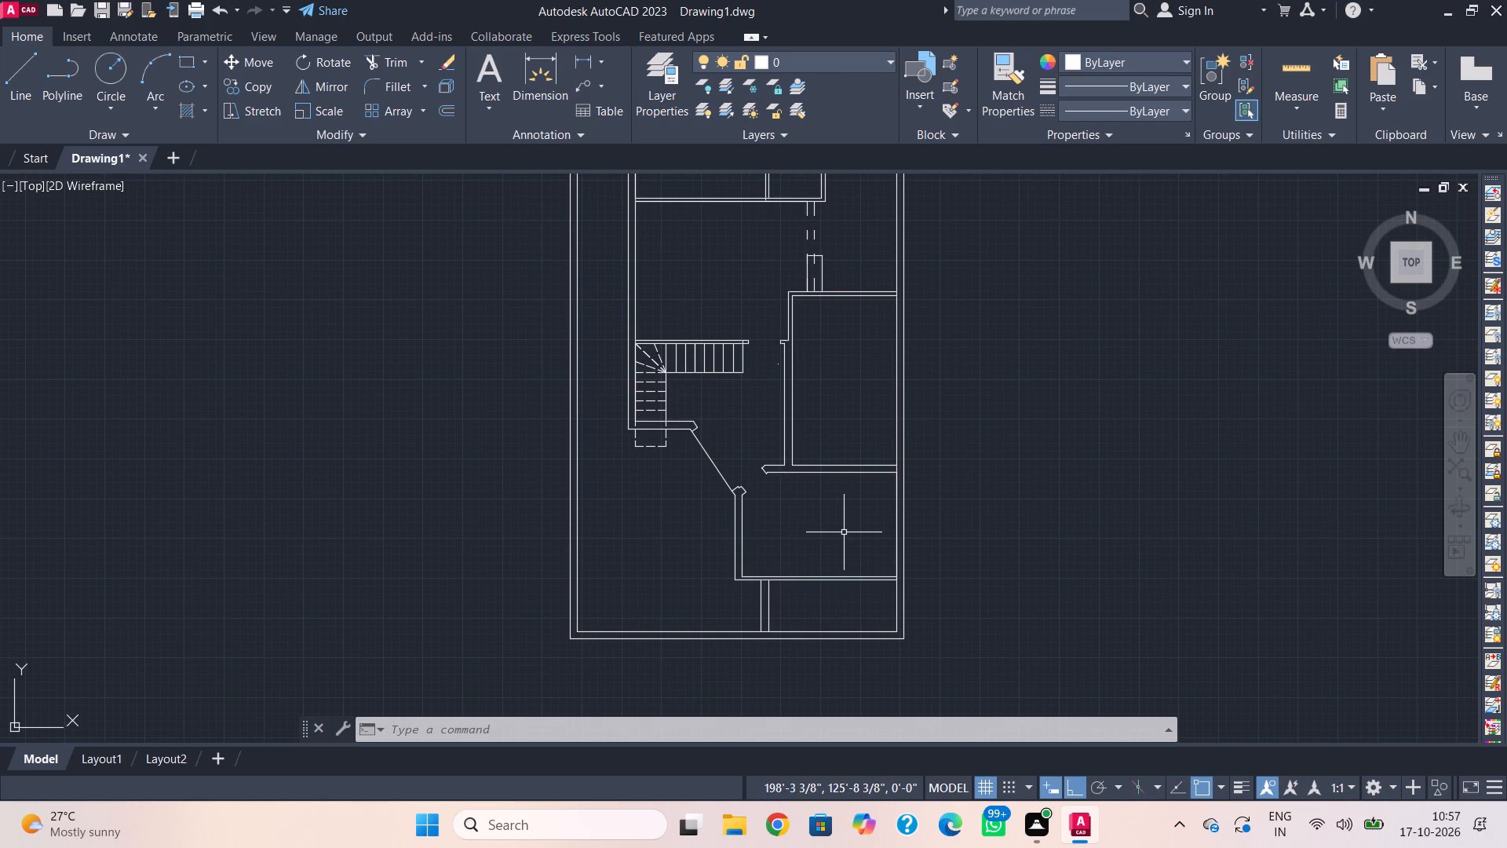
text(l)
key(space)
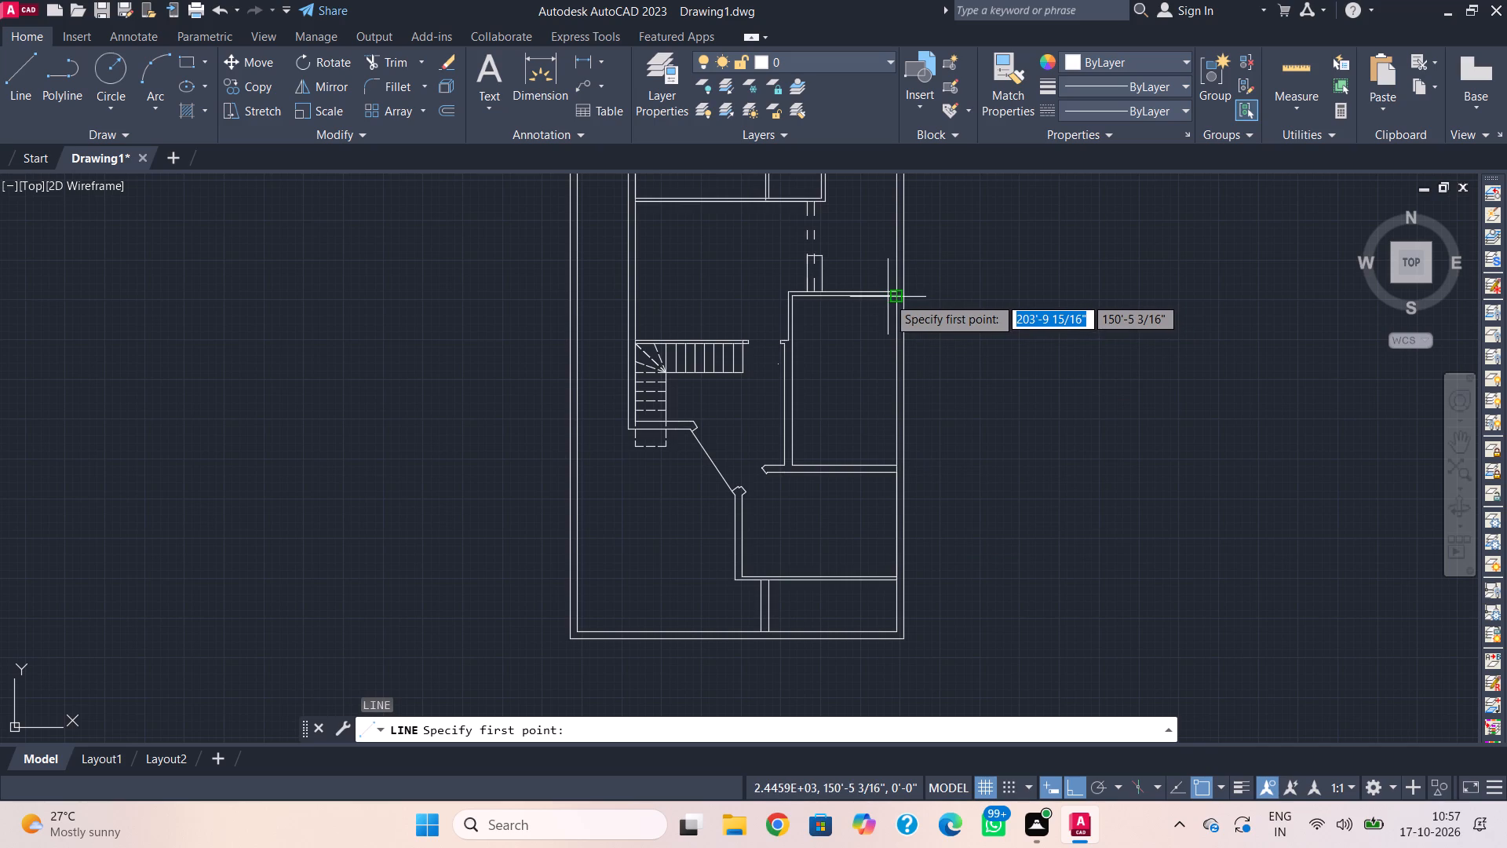
click(893, 297)
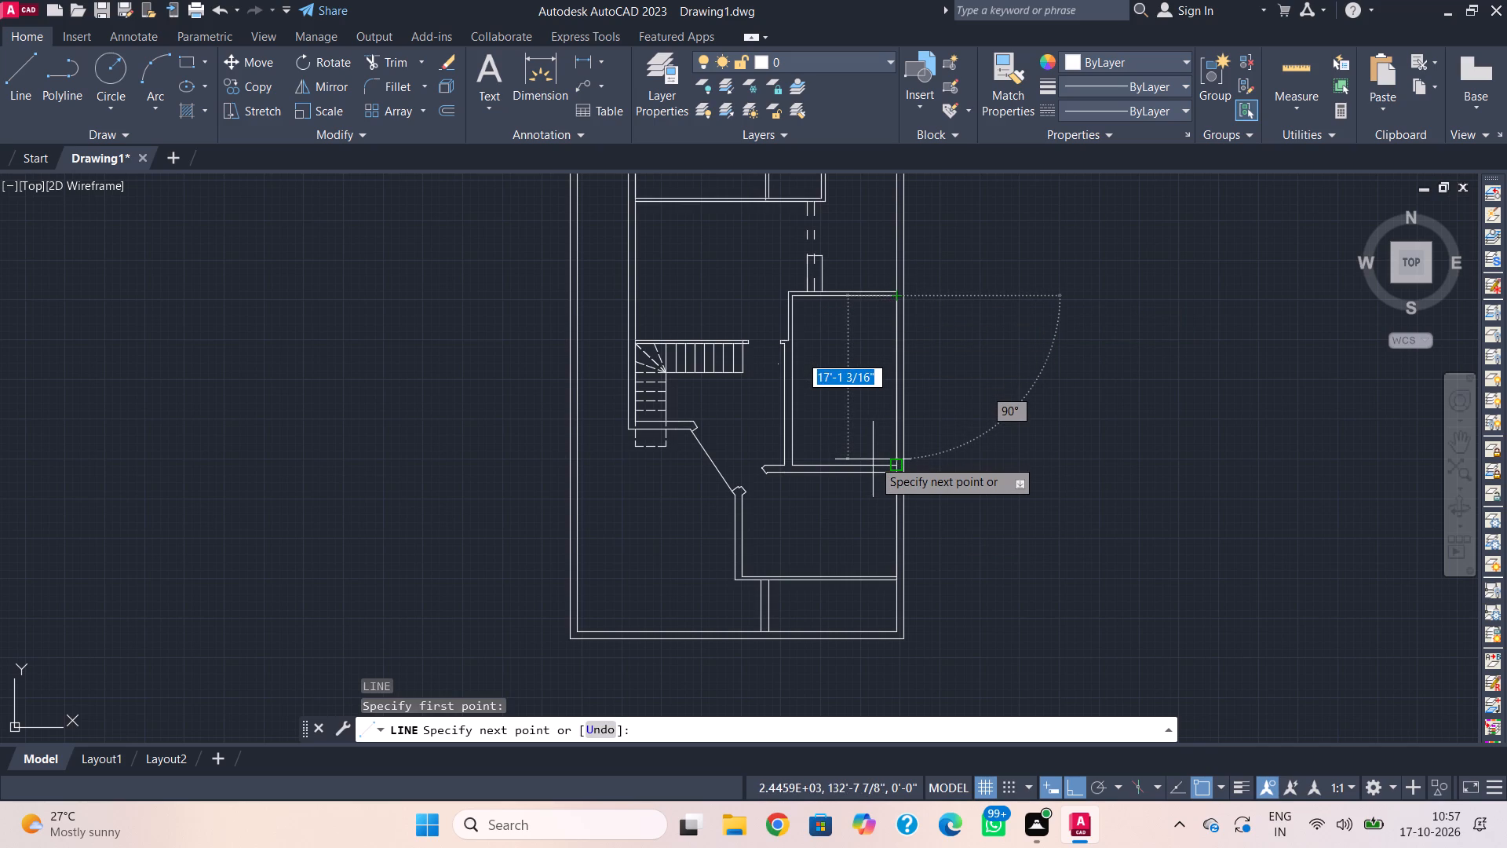
text(12'3)
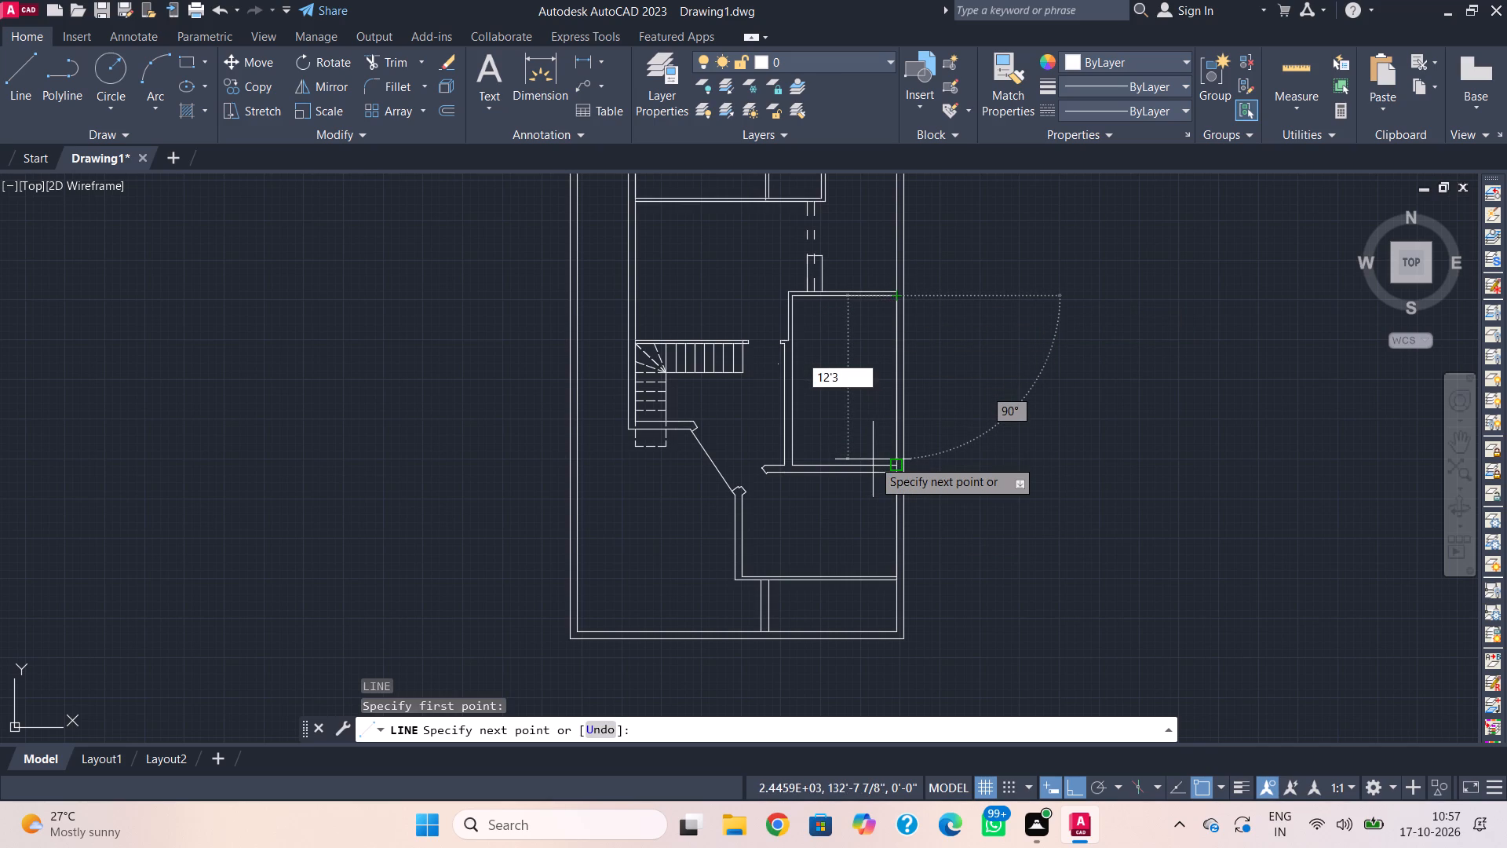
key(BackSpace)
text(9")
key(Return)
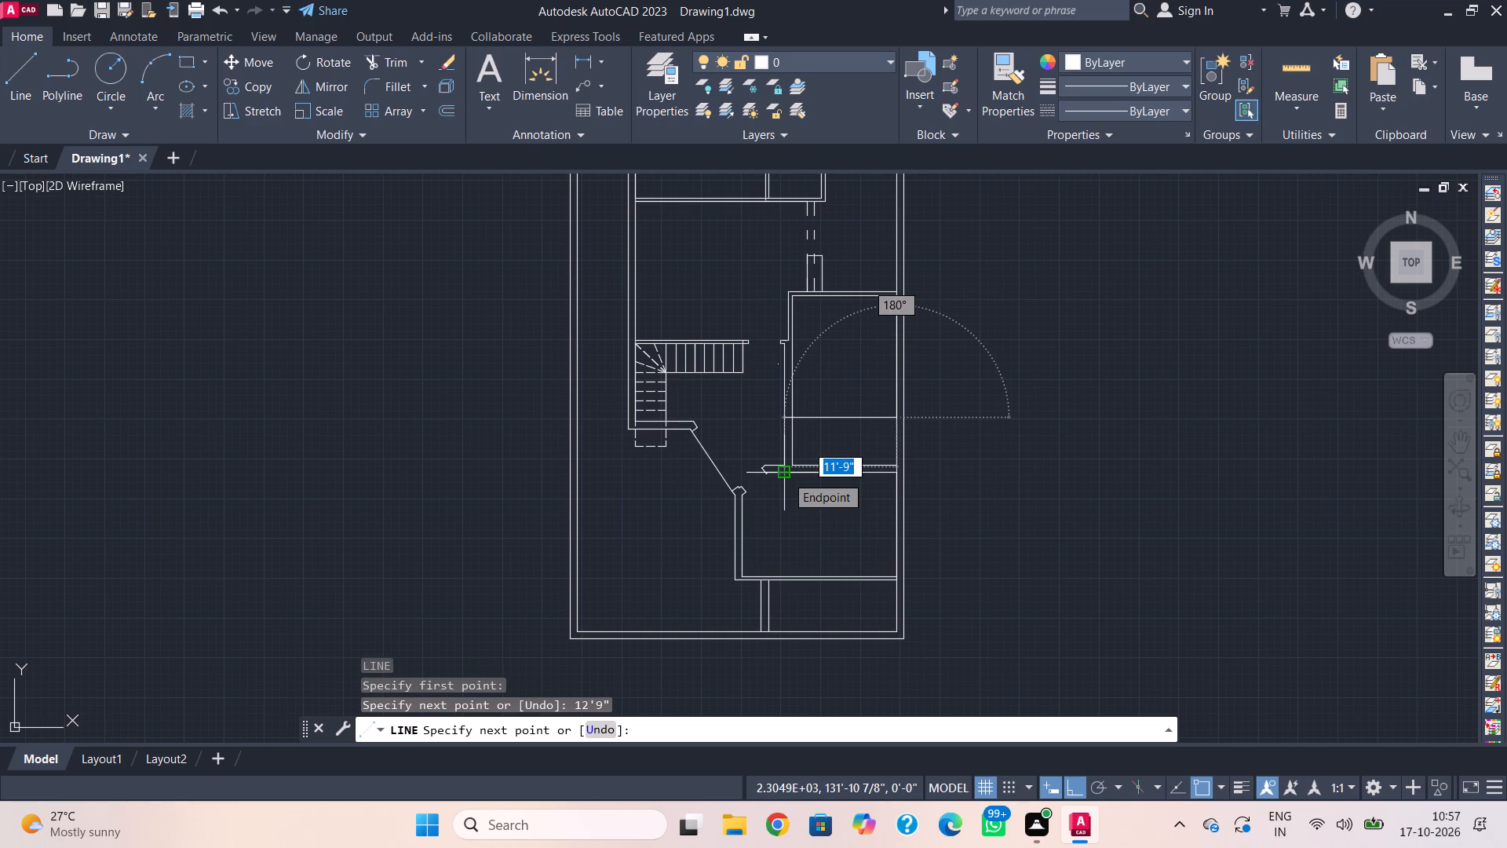
click(764, 480)
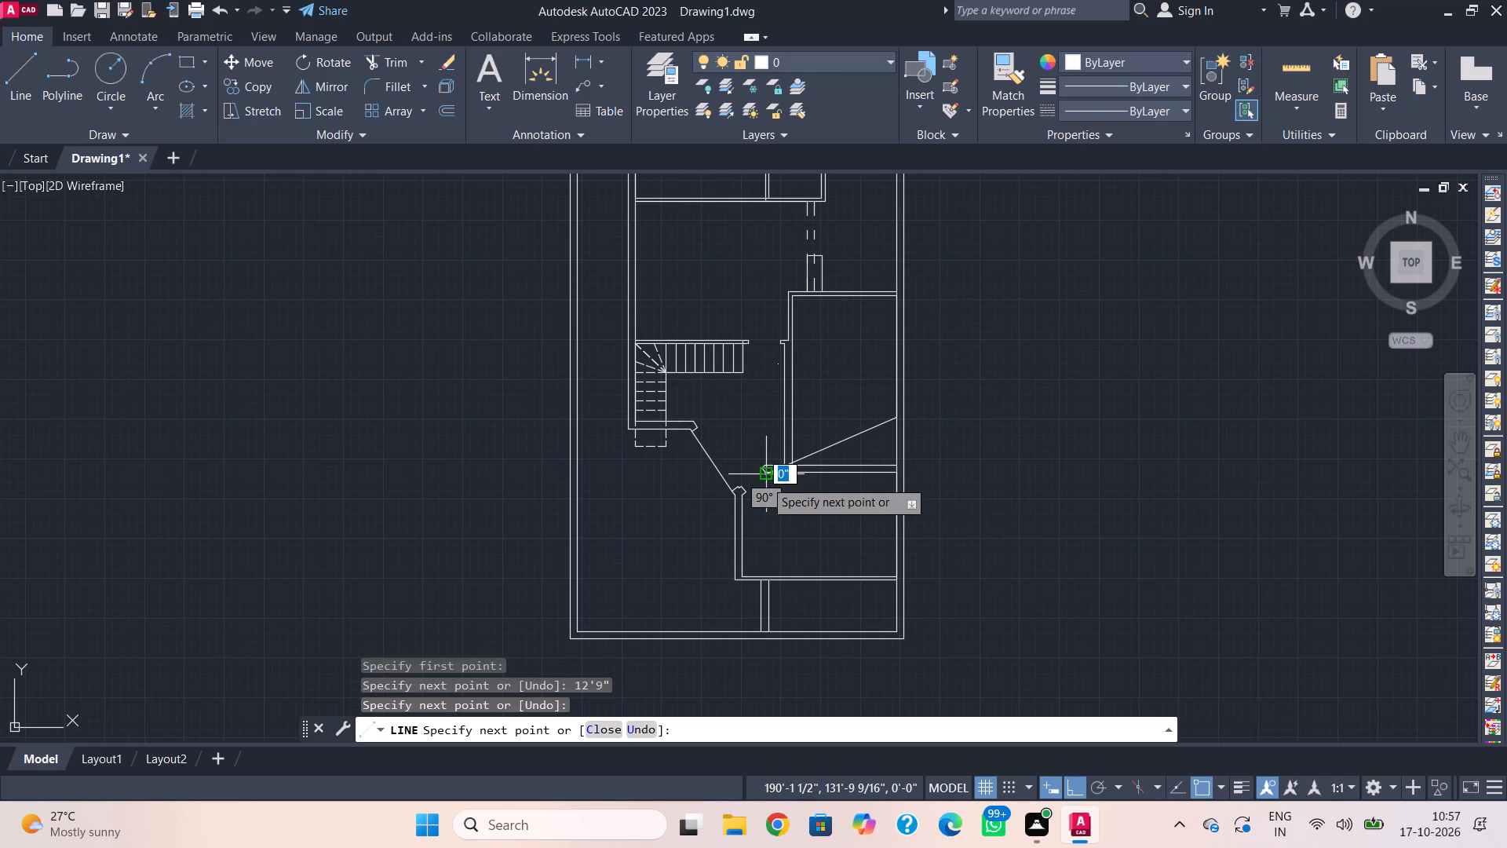
key(Escape)
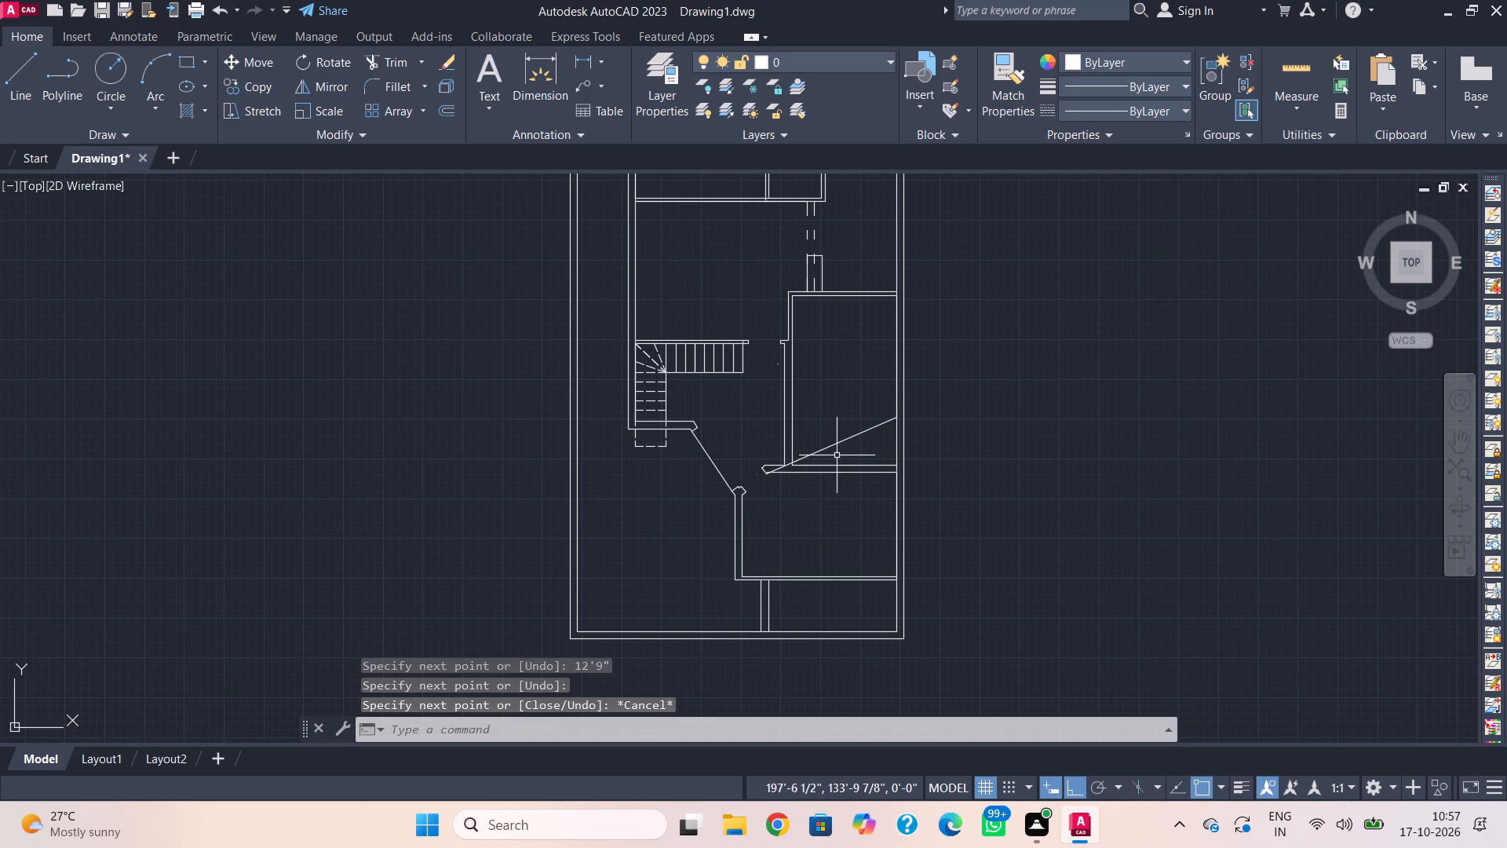
Draw a horizontal line from the lower end of the 12'9" line across the room and past its opposite vertical wall.
text(l)
key(space)
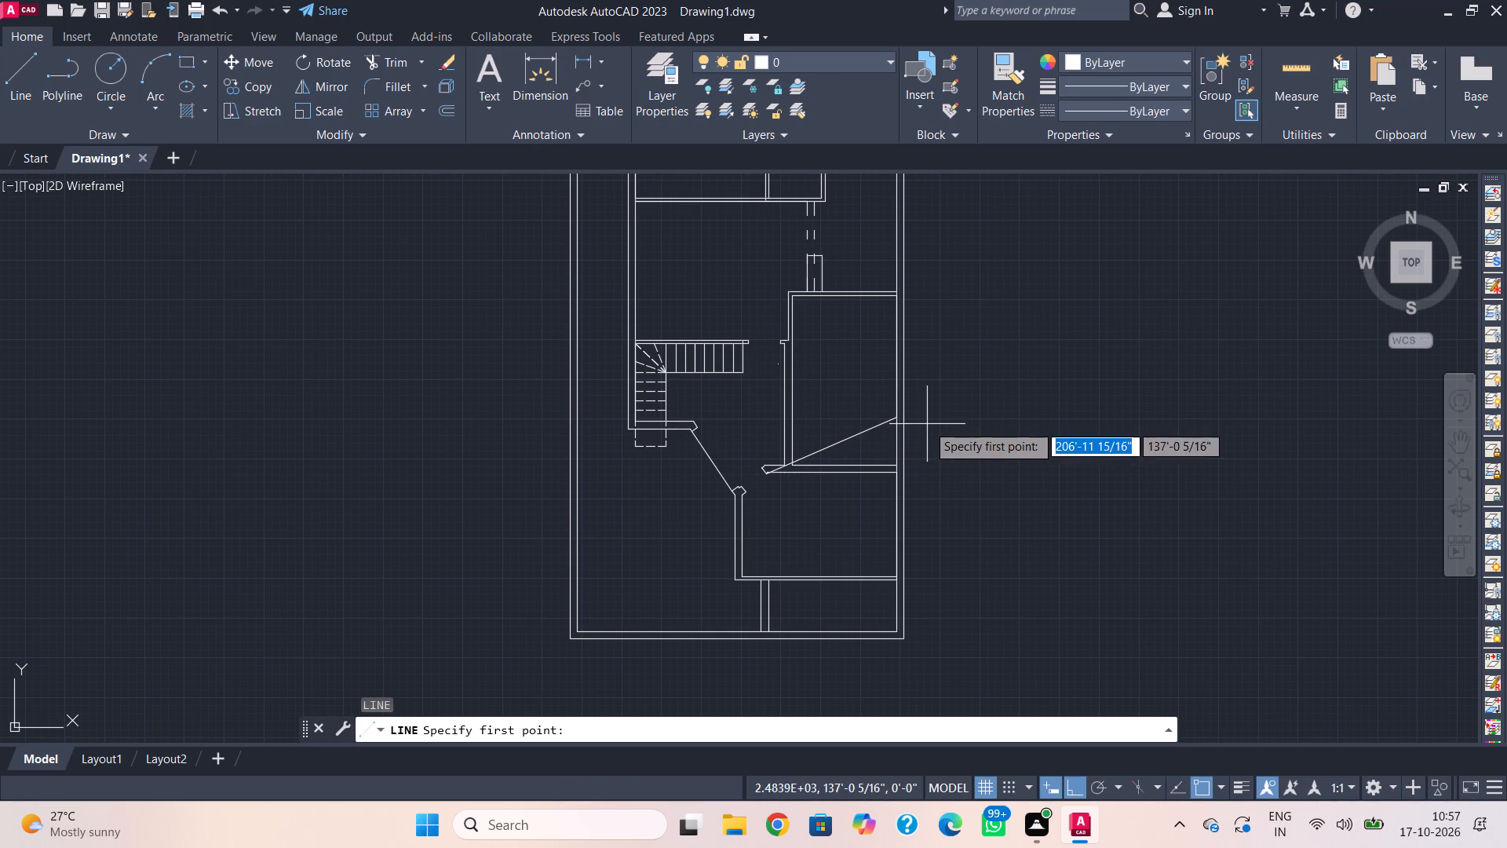
click(896, 417)
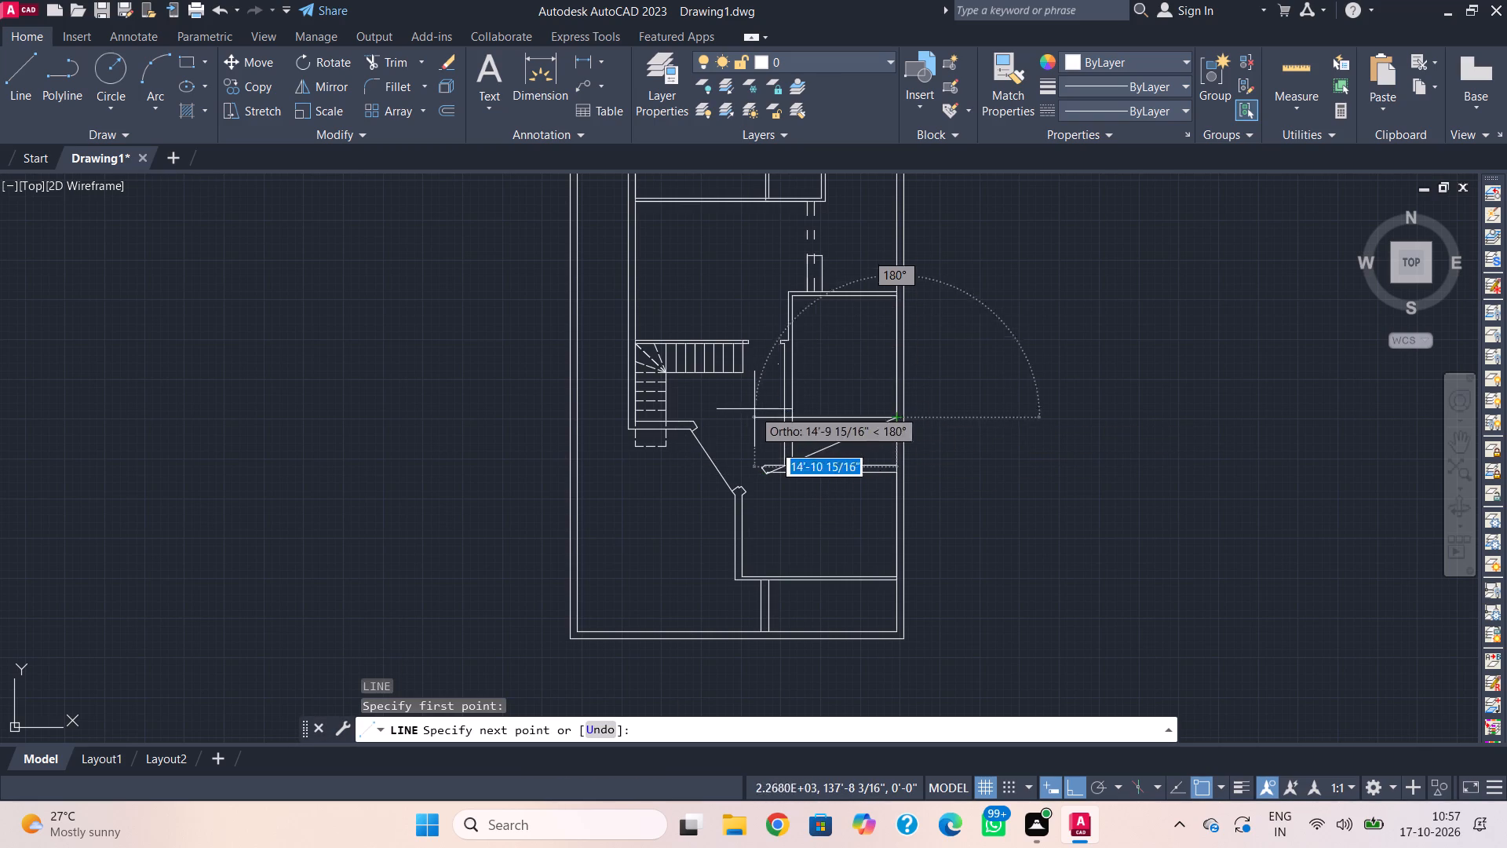
click(728, 410)
key(Escape)
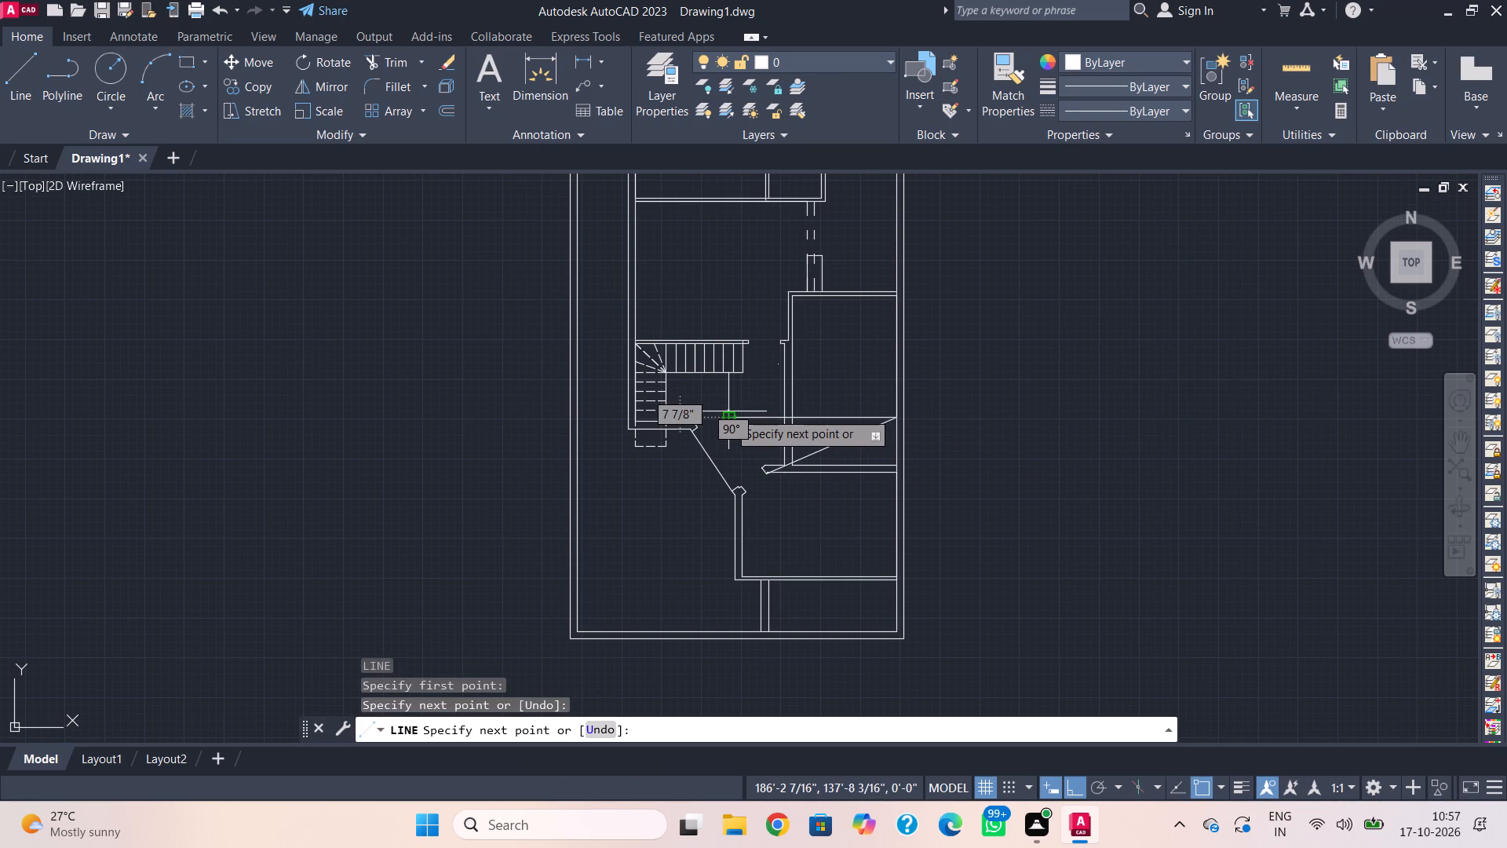
Trim away all pieces of the stray slanted line between the outer wall and the angled wall end.
text(tr)
key(space)
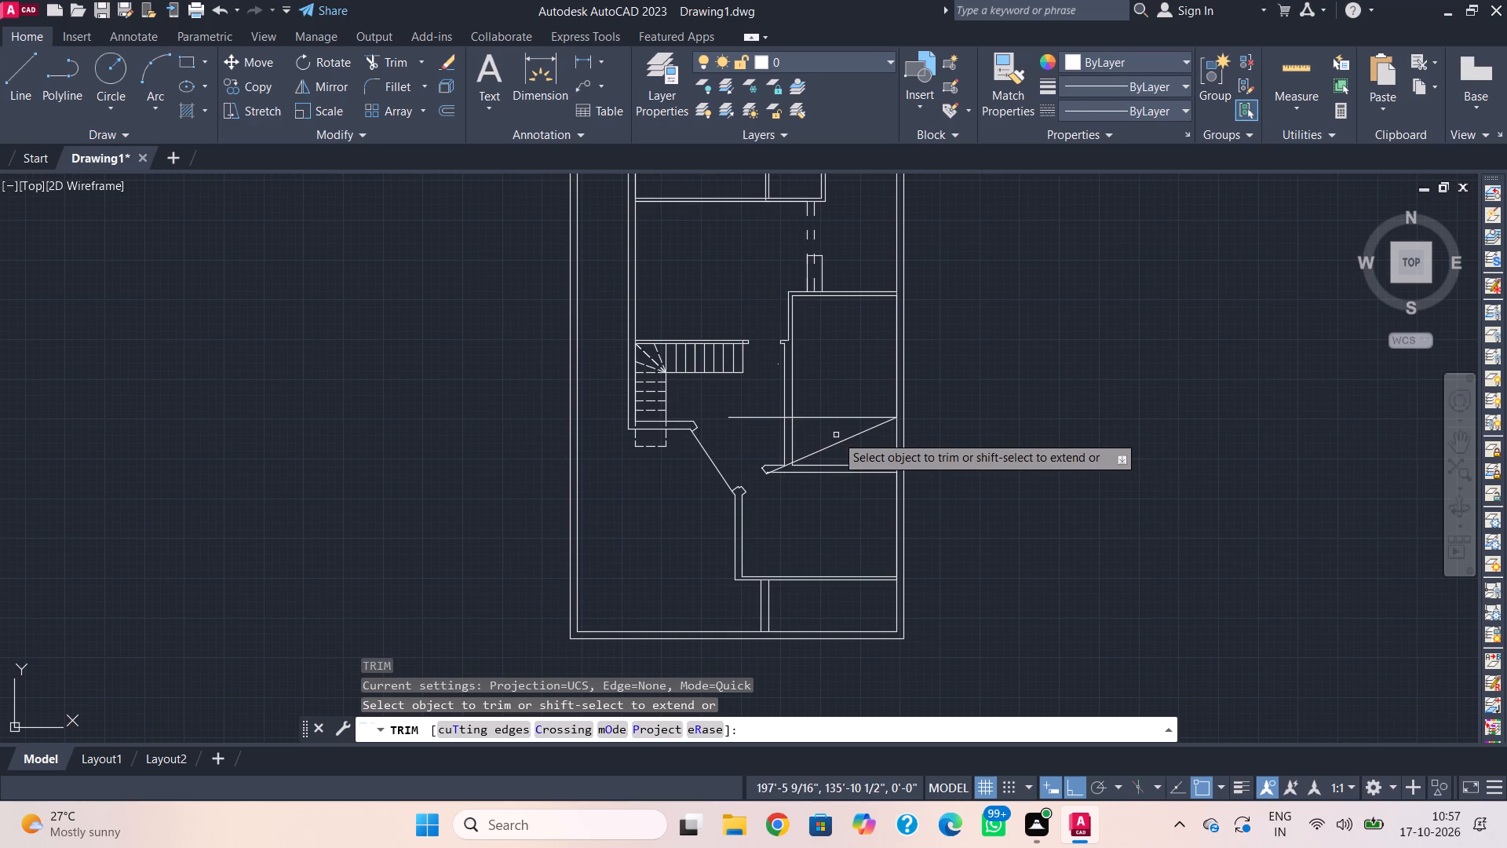
click(837, 445)
scroll(787, 471, up, 3)
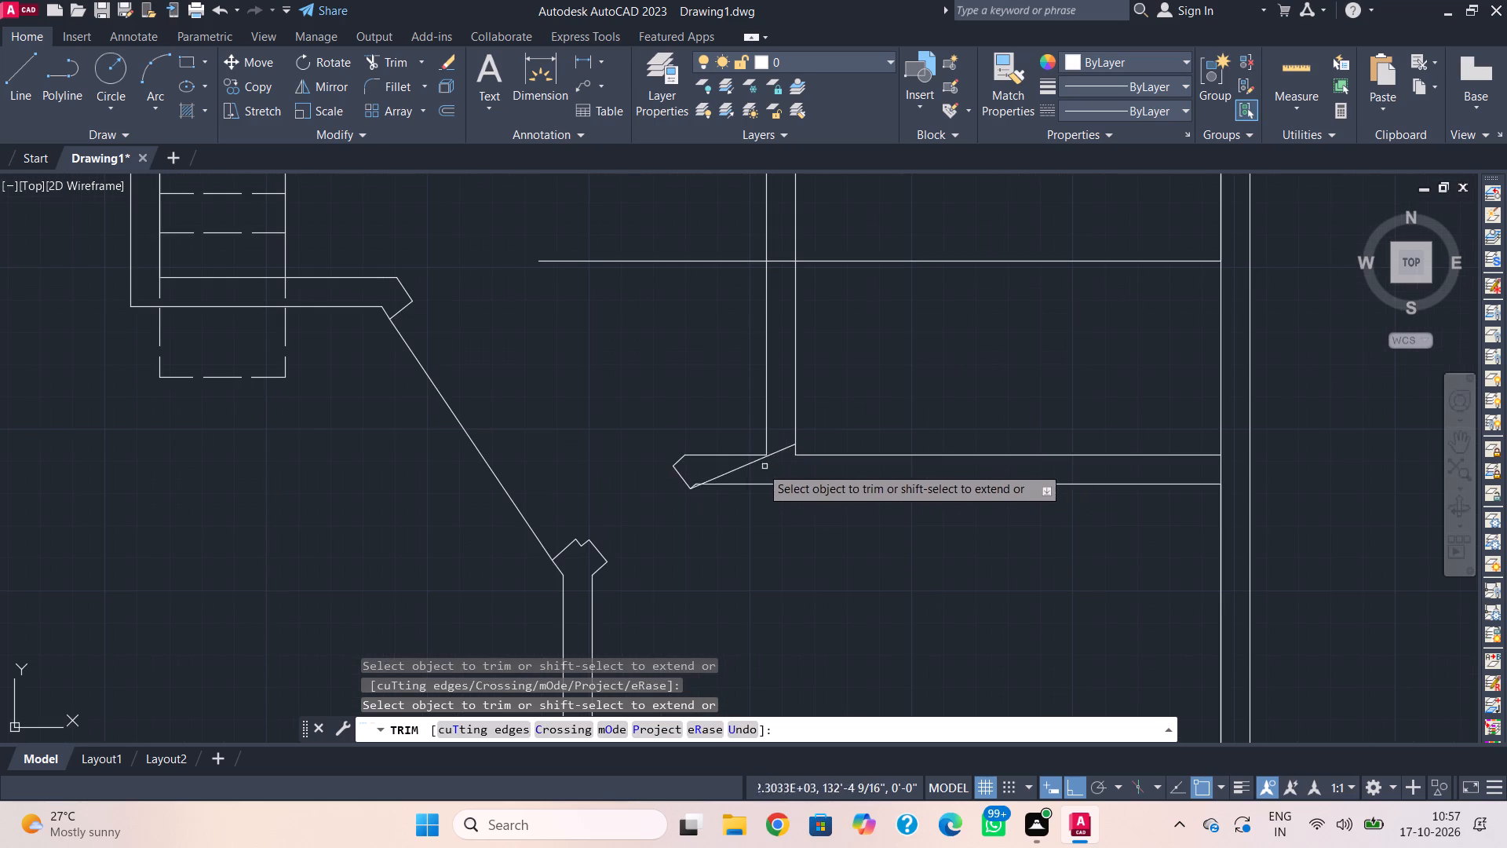
click(733, 471)
scroll(694, 498, up, 4)
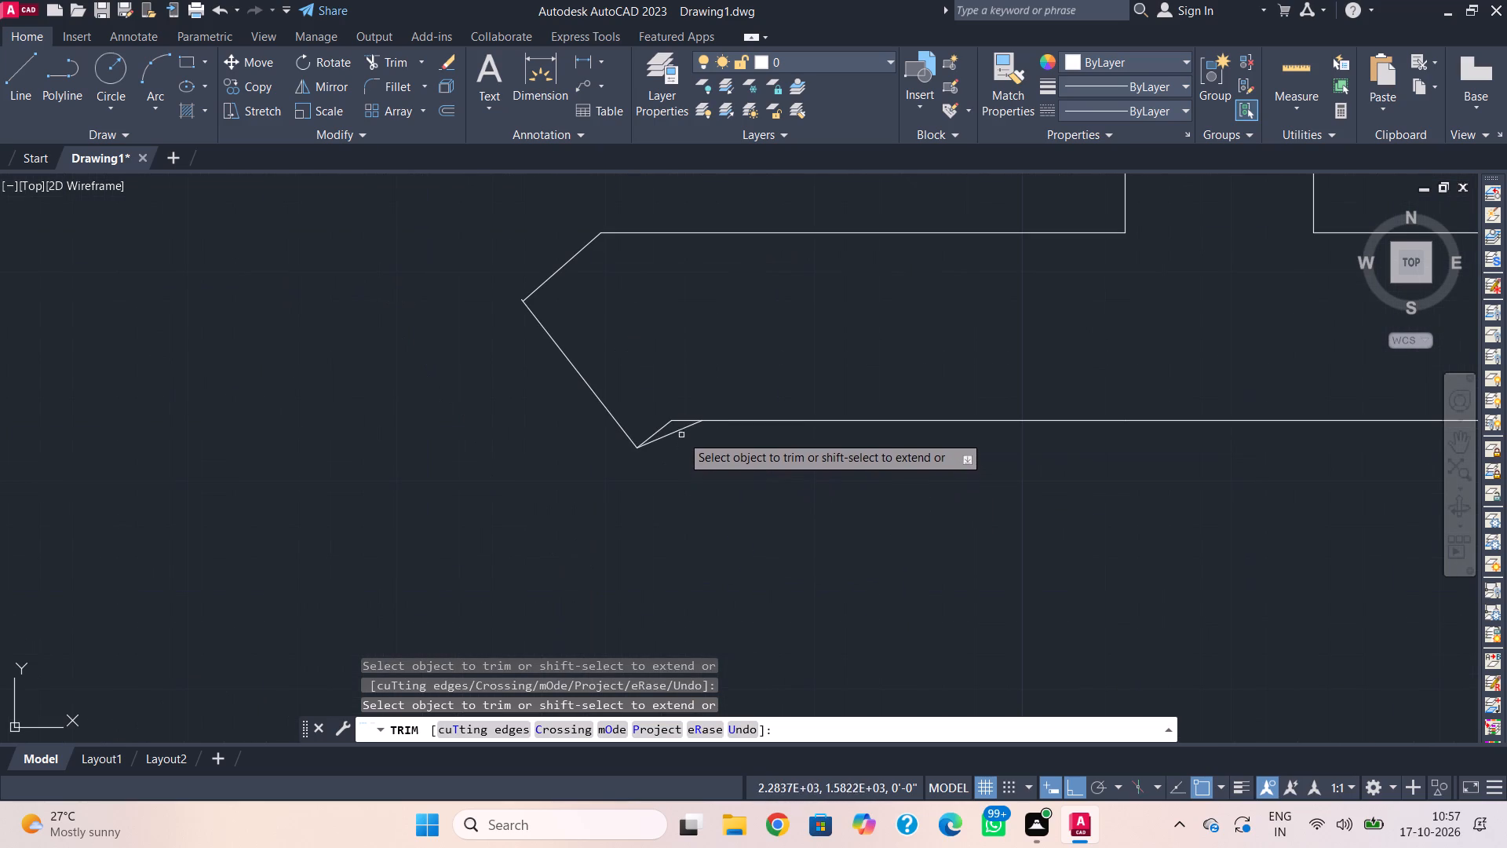
click(681, 431)
Trim the part of the new horizontal line that projects beyond the room's vertical wall toward the stairs.
scroll(817, 453, down, 3)
middle_drag(998, 414, 801, 584)
scroll(810, 499, down, 2)
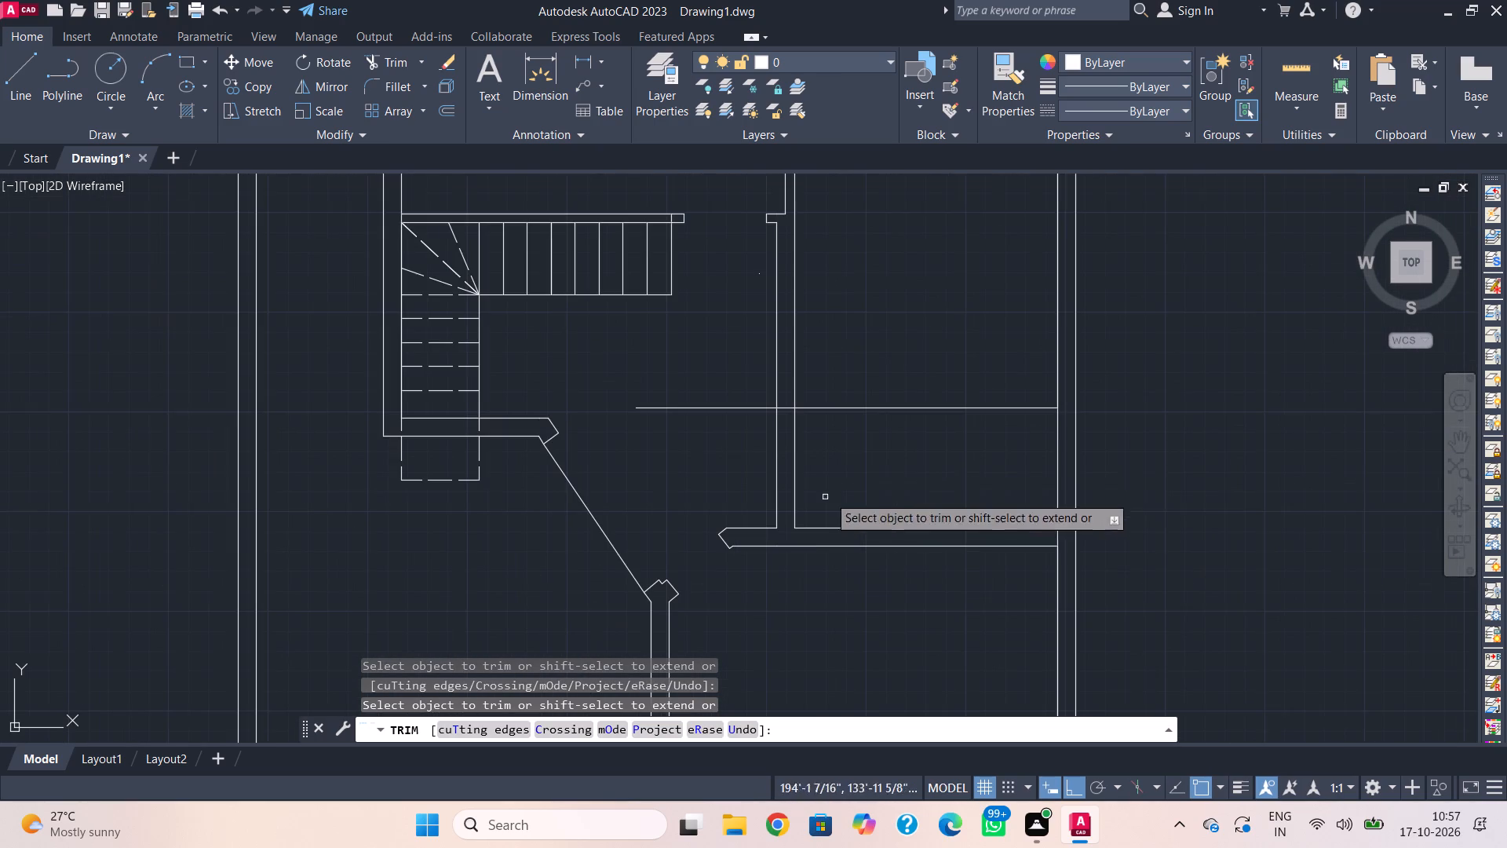
drag(725, 393, 718, 446)
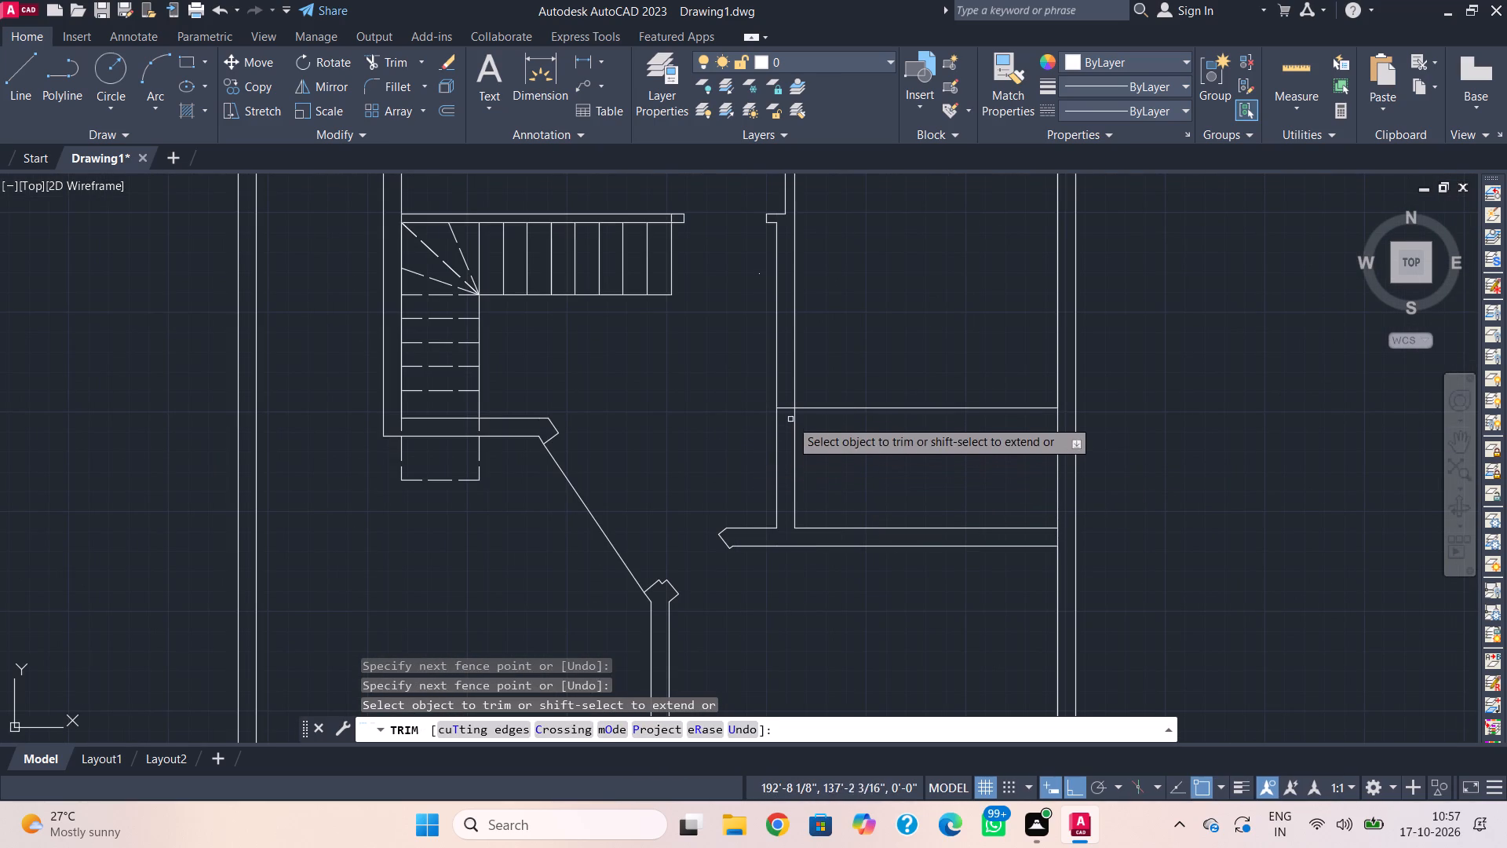
key(Escape)
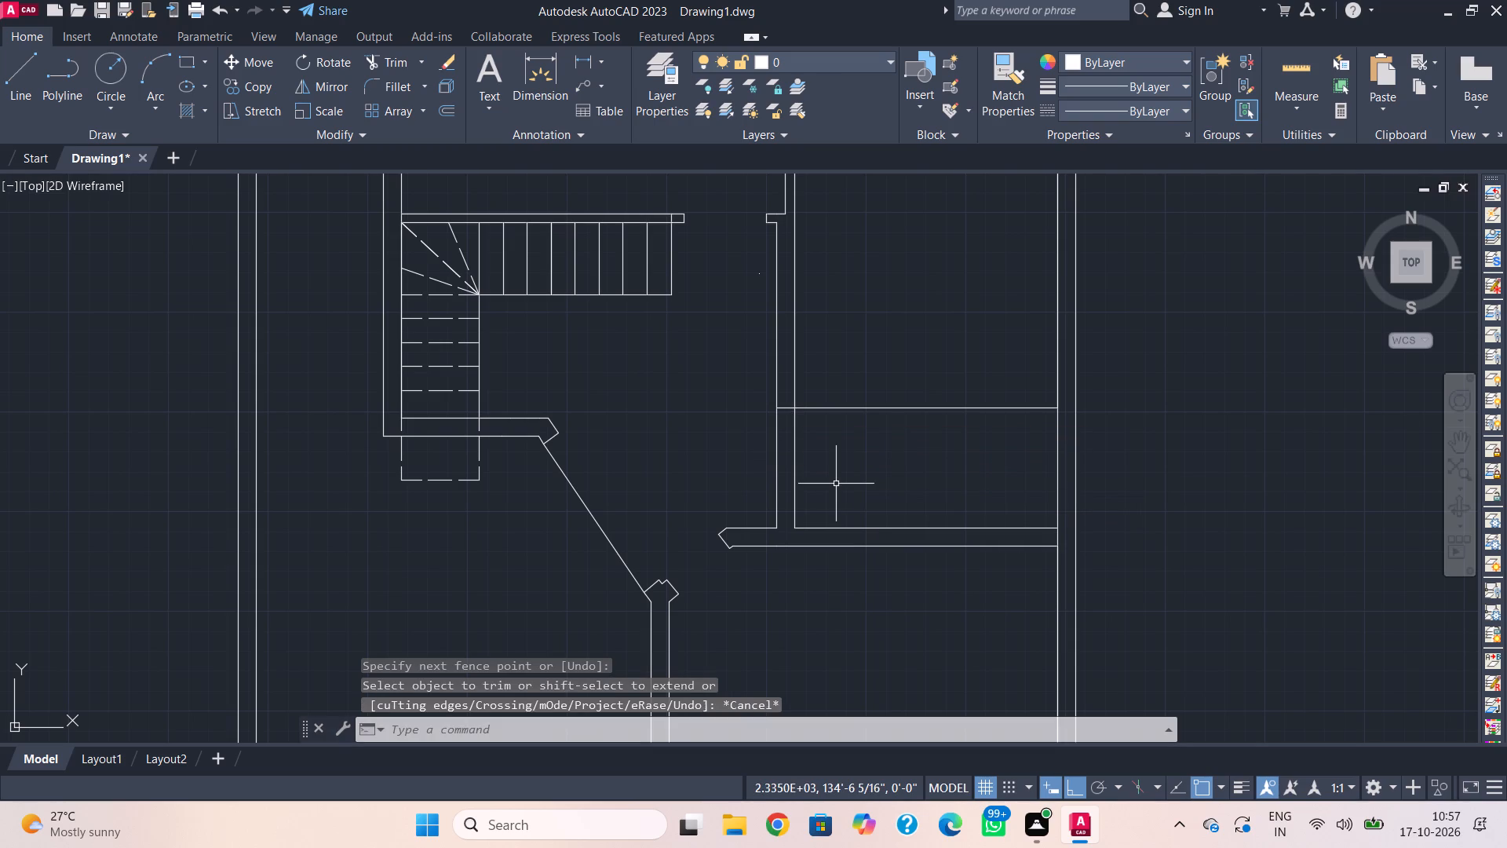
Offset the new horizontal line 9" downward to form the second face of the room's lower wall.
text(o)
key(space)
key(9)
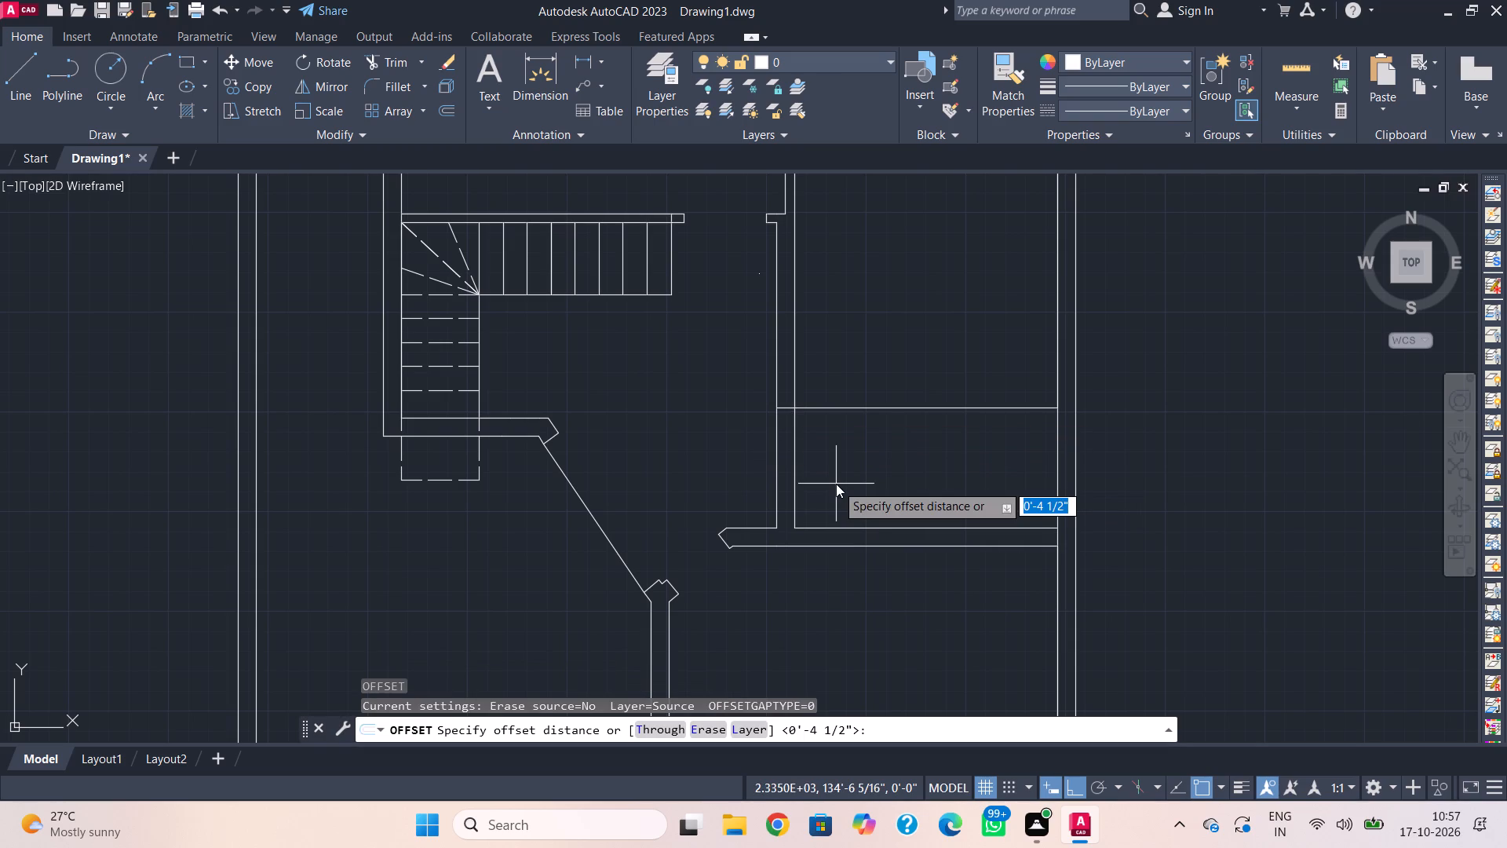
key(shift+quotedbl)
key(Return)
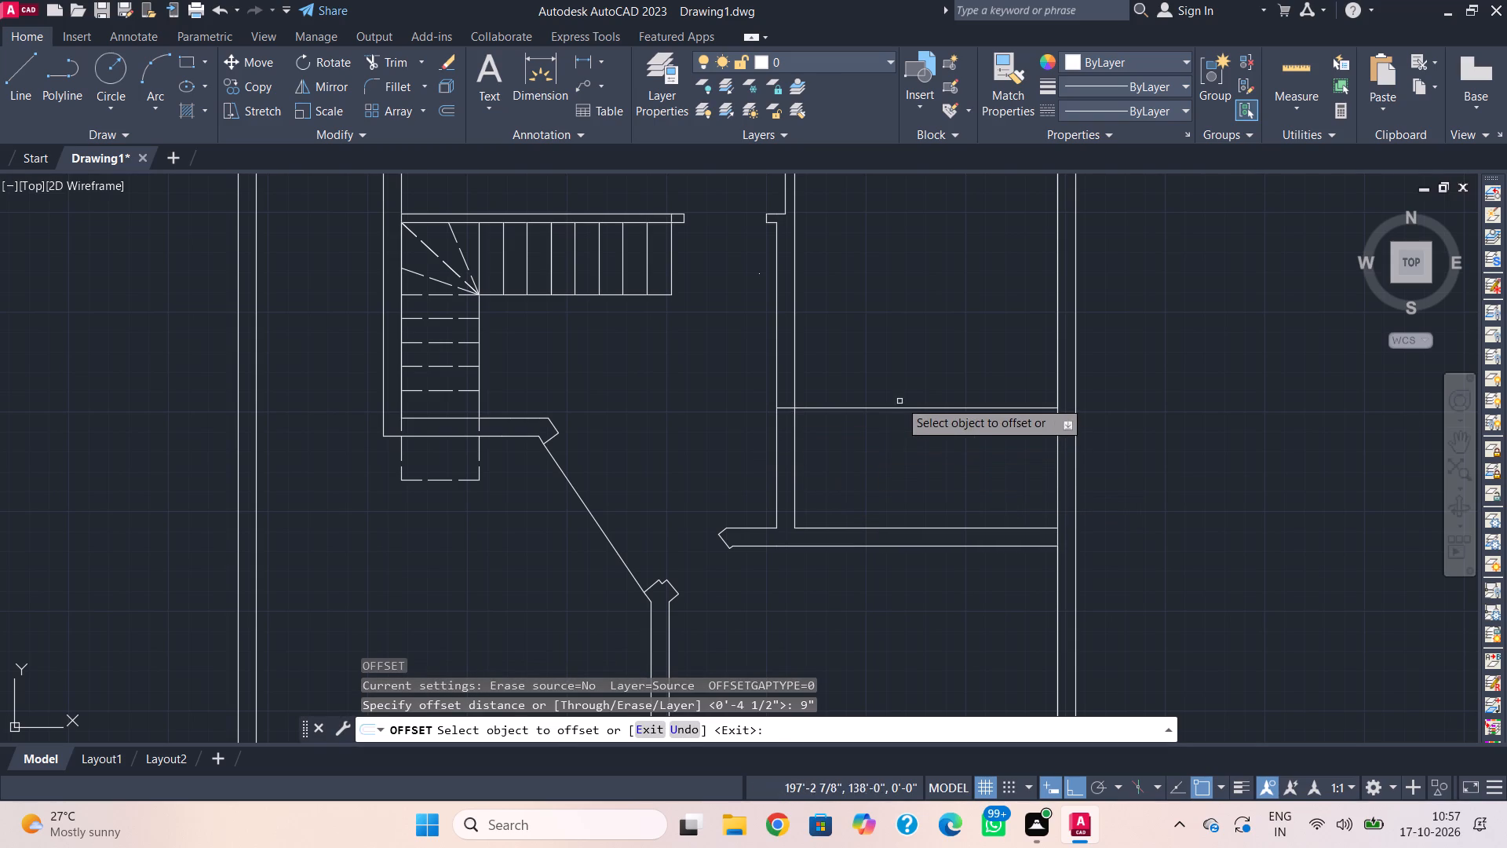
click(899, 405)
click(875, 485)
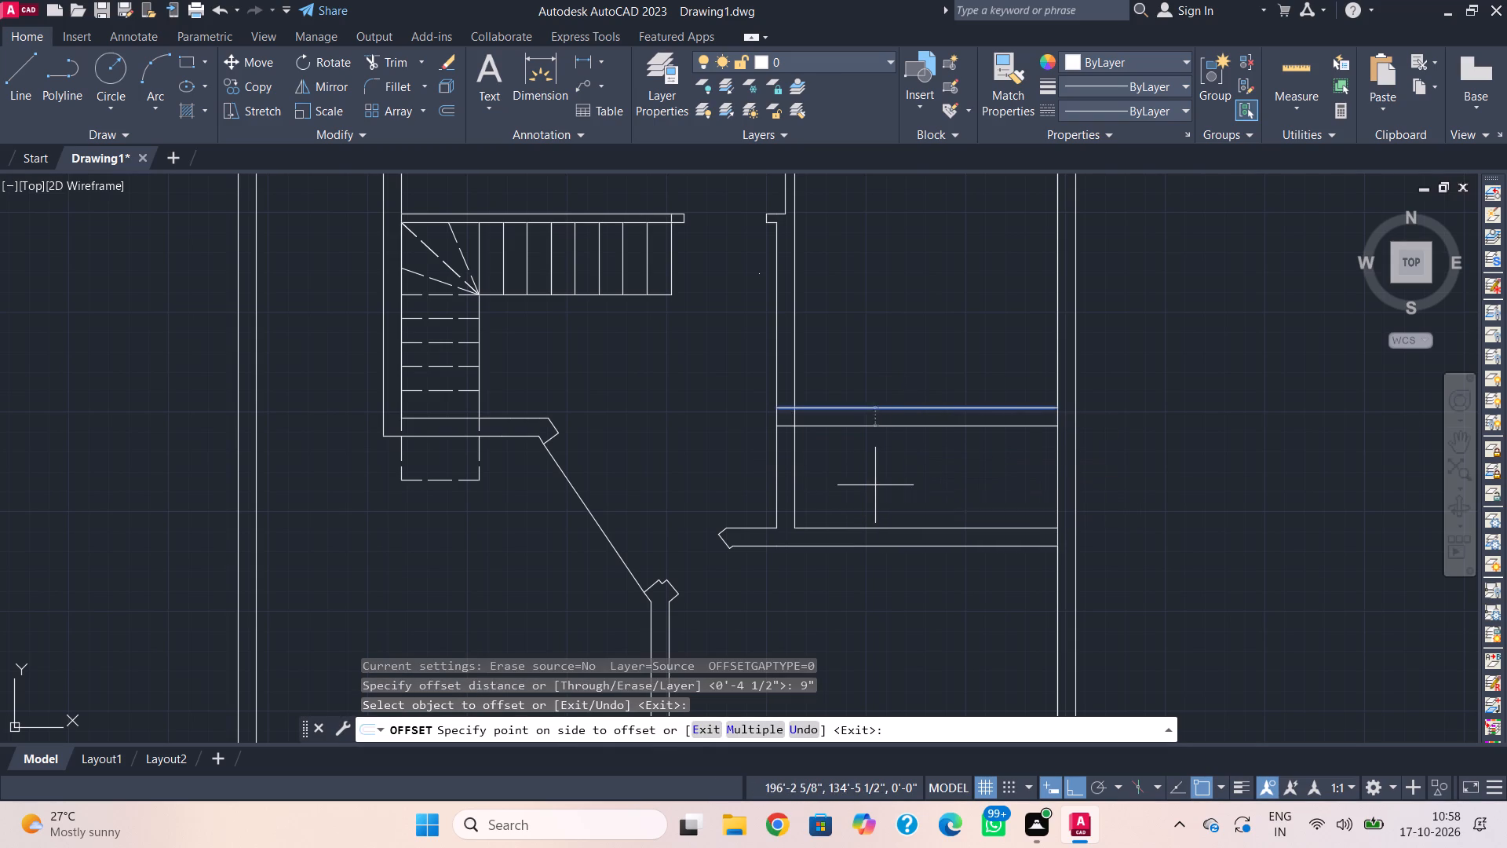
Check the distance along the outer wall from the short wall stub's lower face down to the room's upper wall.
middle_drag(883, 524, 867, 417)
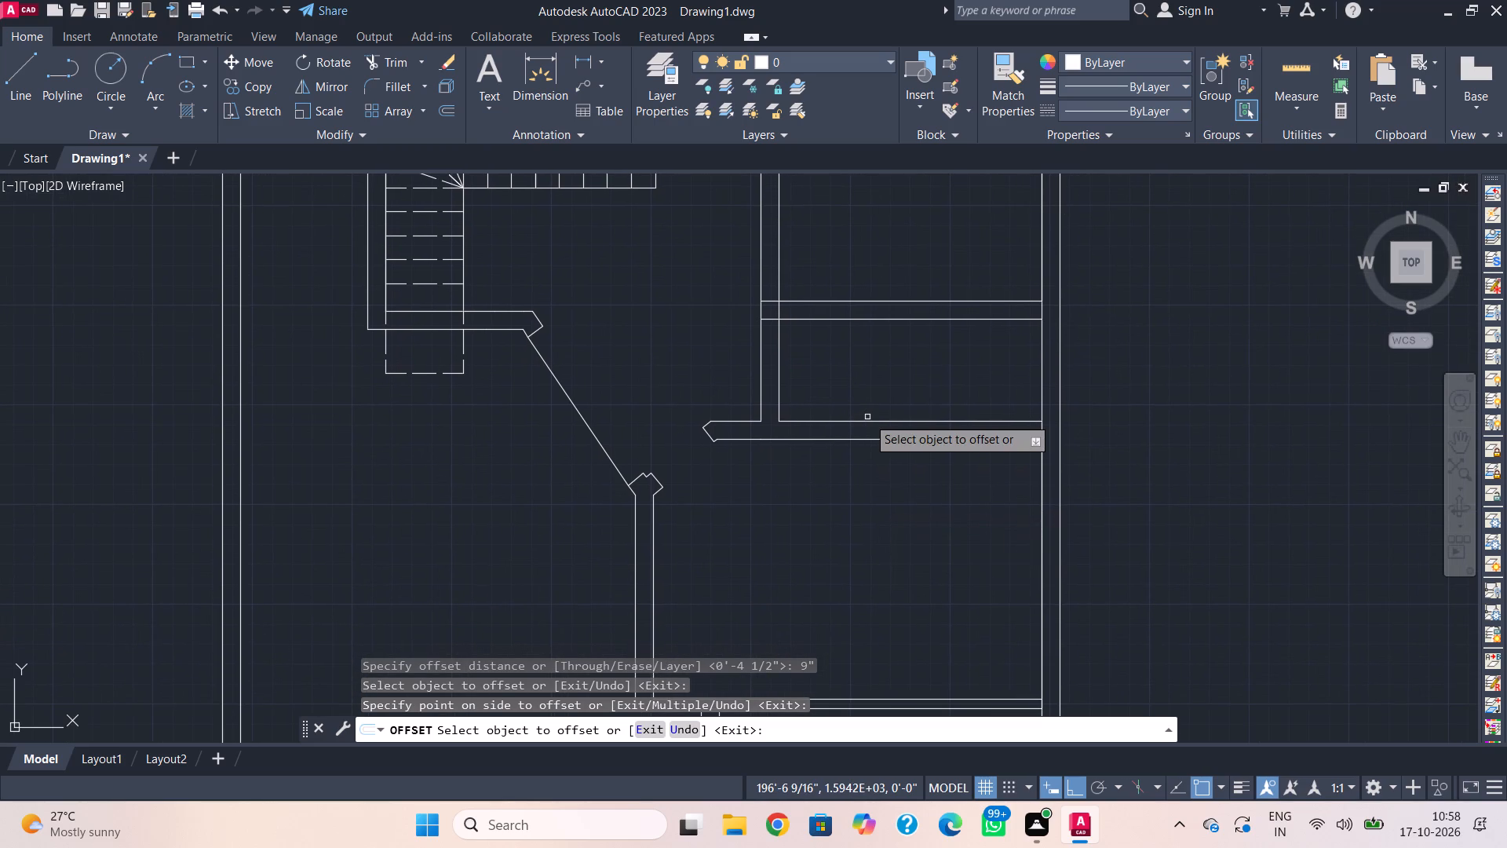
scroll(867, 416, down, 1)
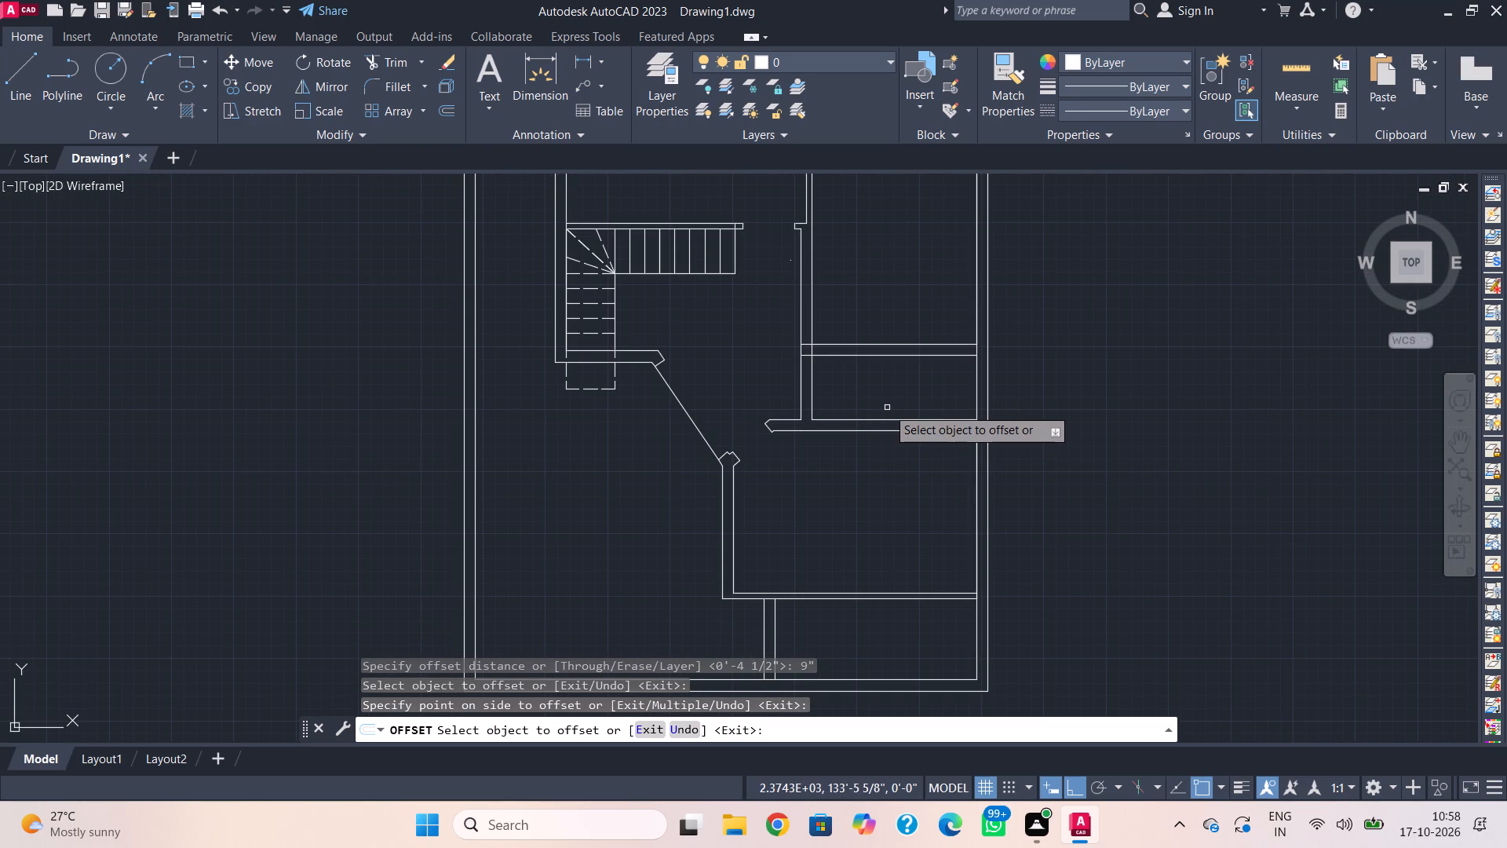
middle_drag(884, 421, 696, 647)
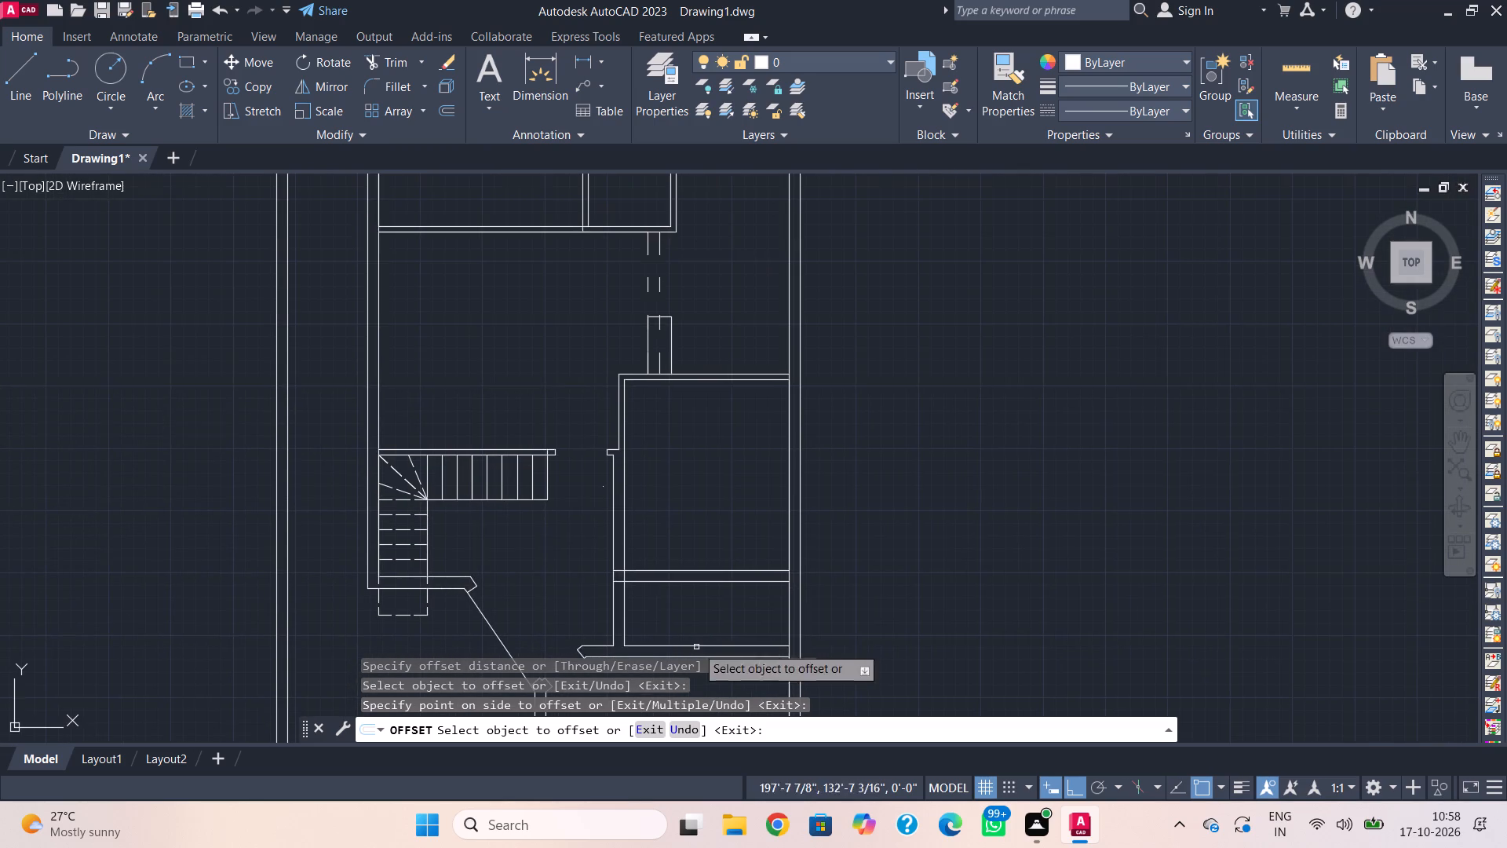
middle_drag(775, 523, 679, 762)
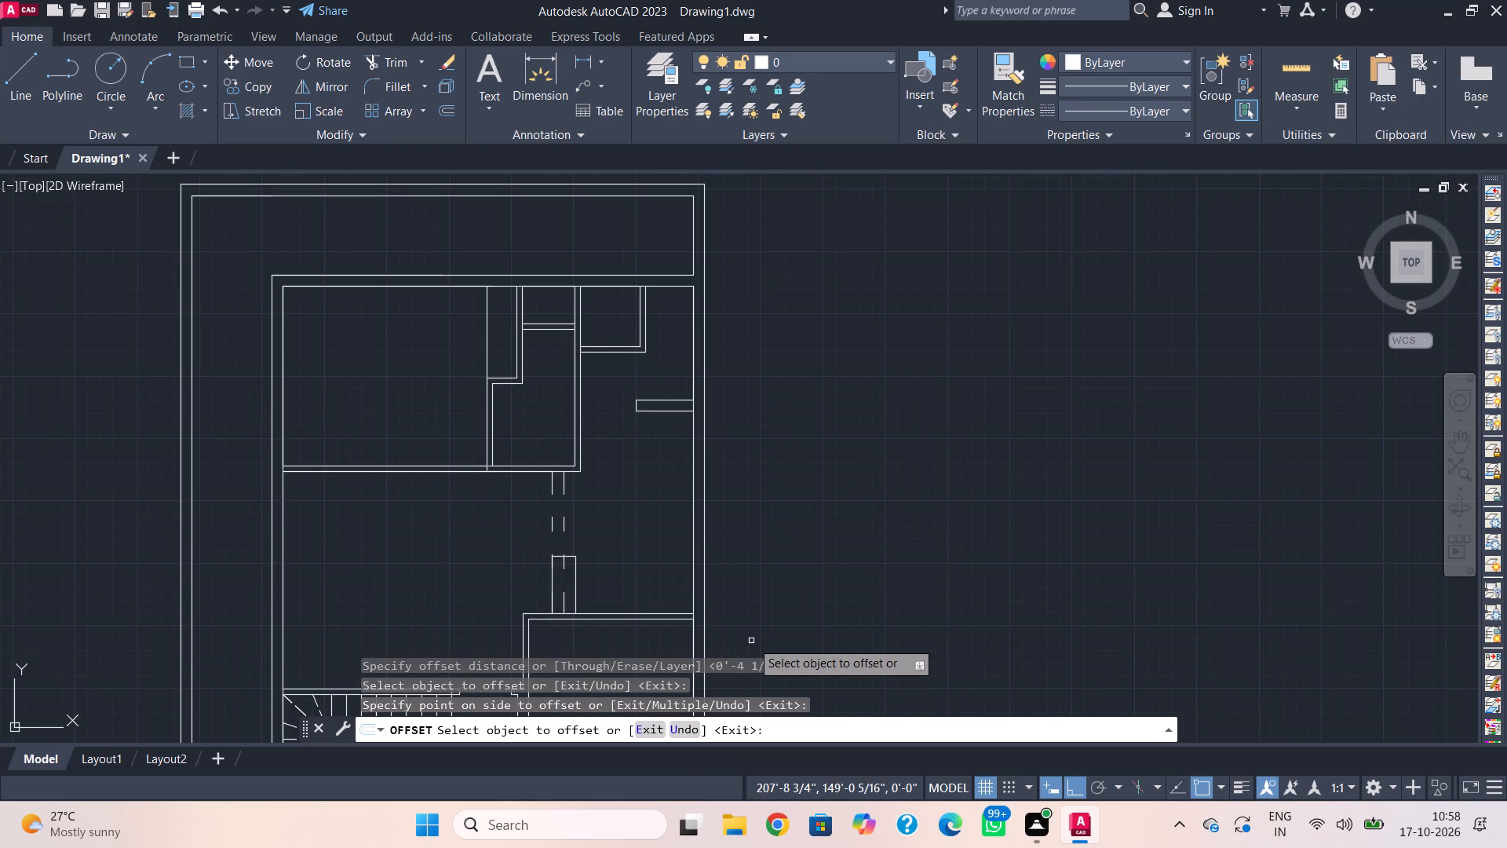
key(Escape)
text(l)
key(space)
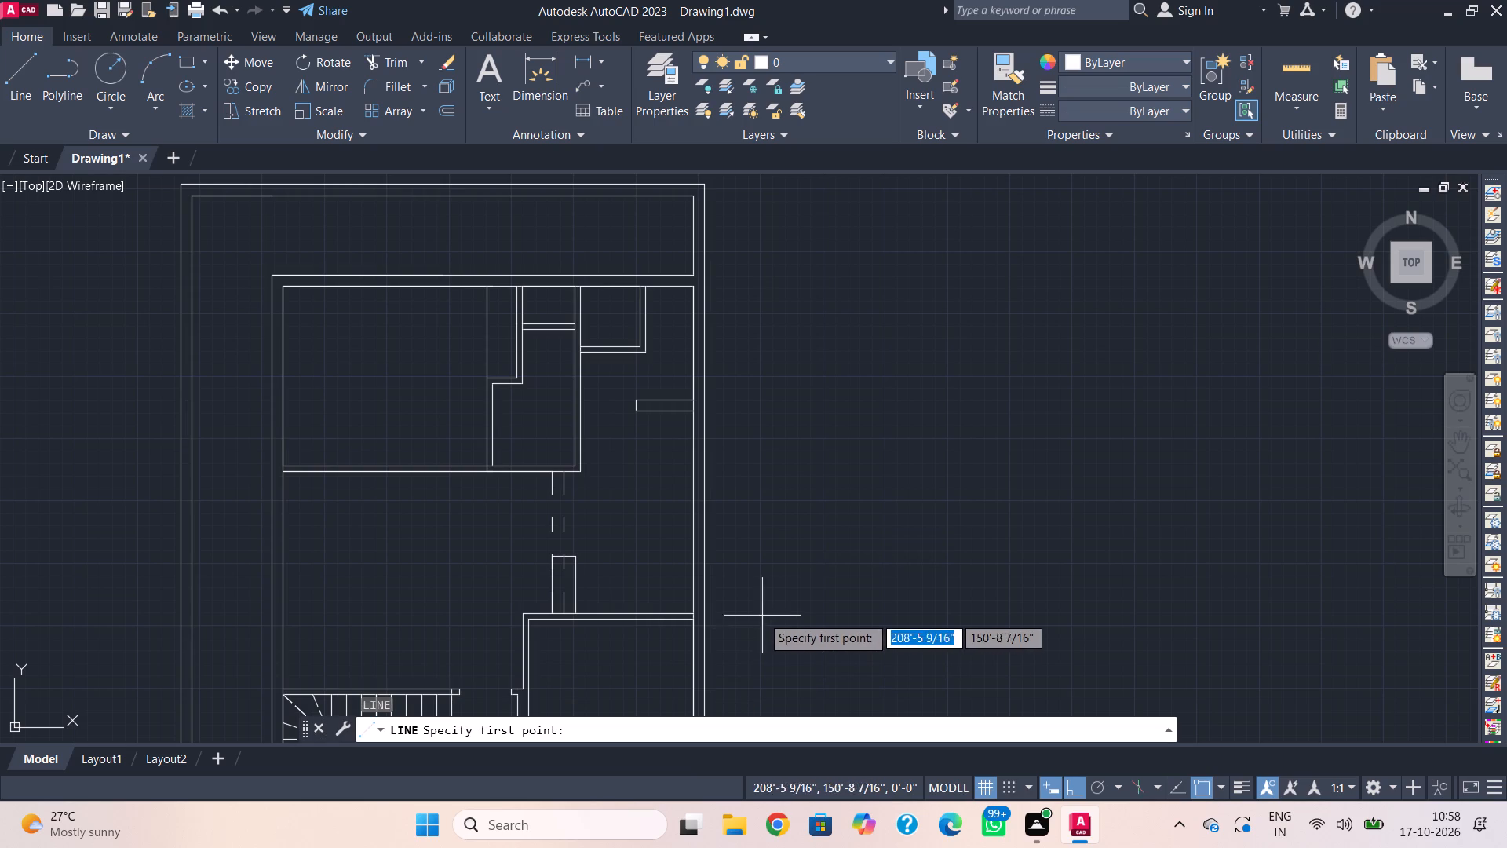
click(696, 413)
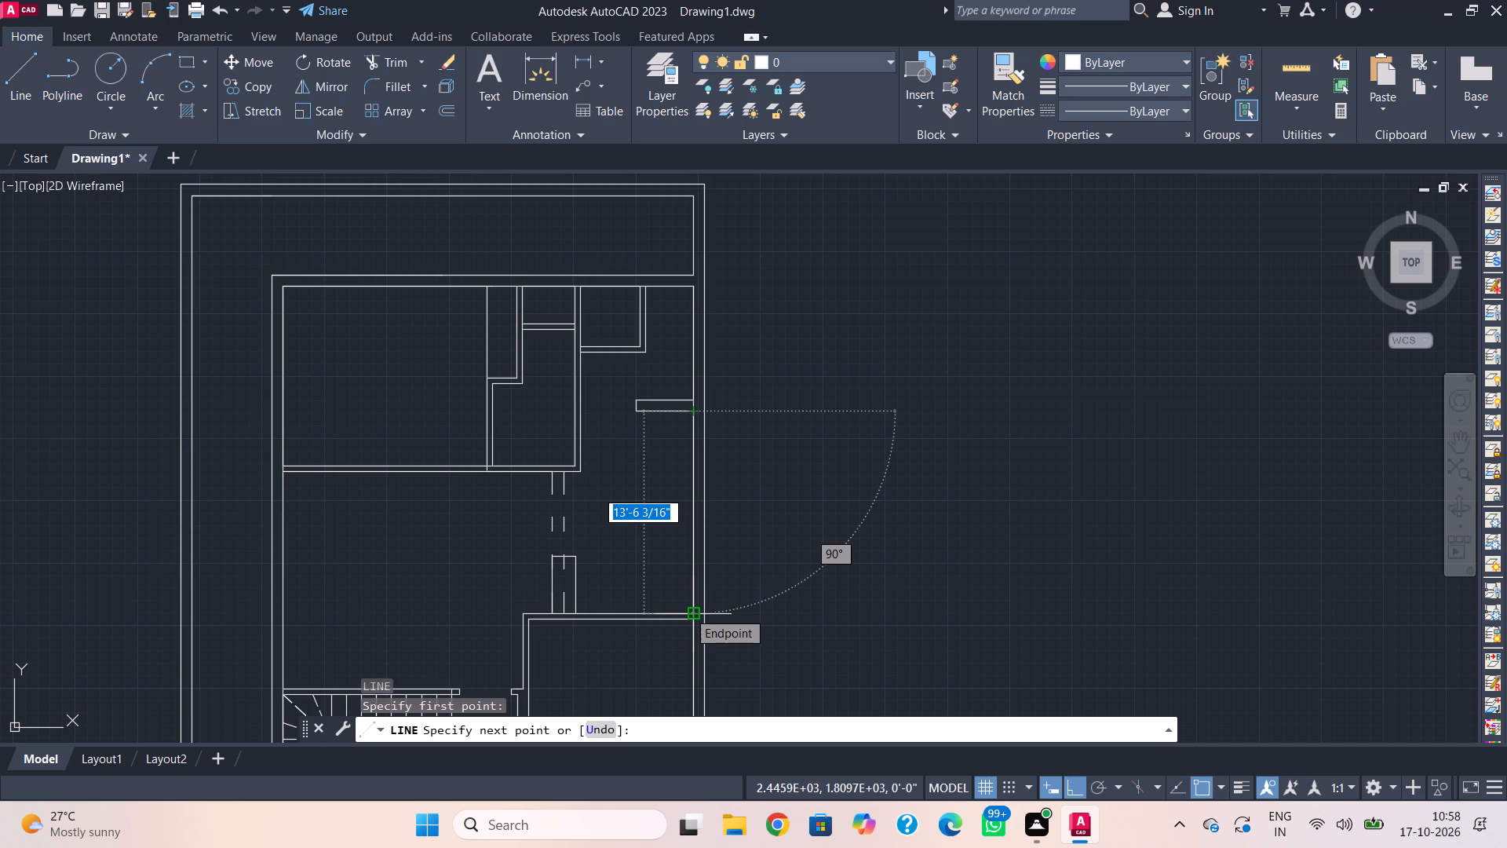
key(Escape)
Draw a 15'7" line down the outer wall from the short stub's lower corner, continuing horizontally across the room past its opposite wall.
scroll(751, 568, down, 2)
middle_drag(753, 571, 761, 342)
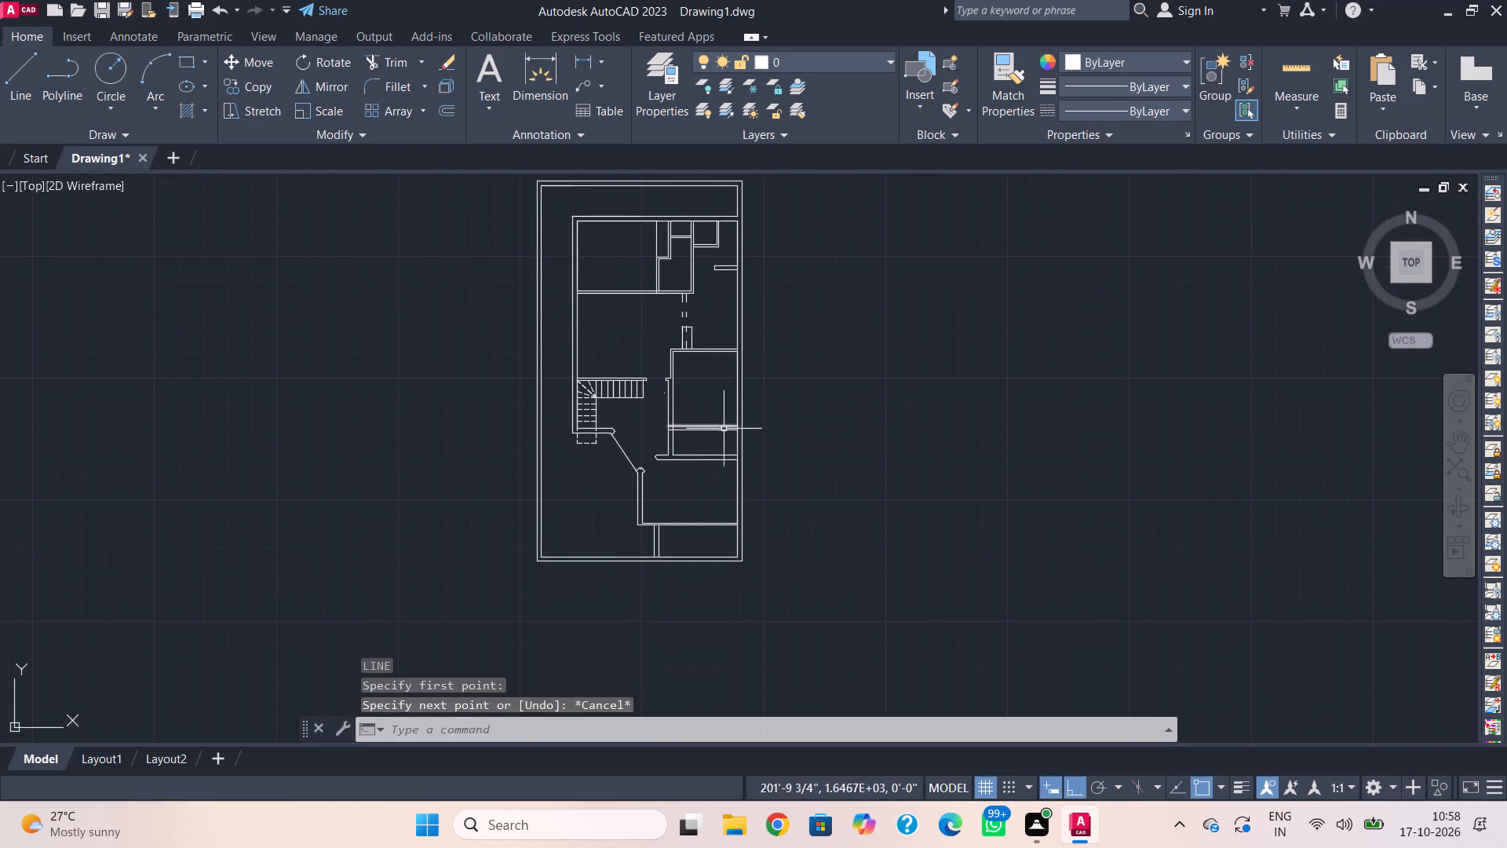
scroll(709, 444, up, 2)
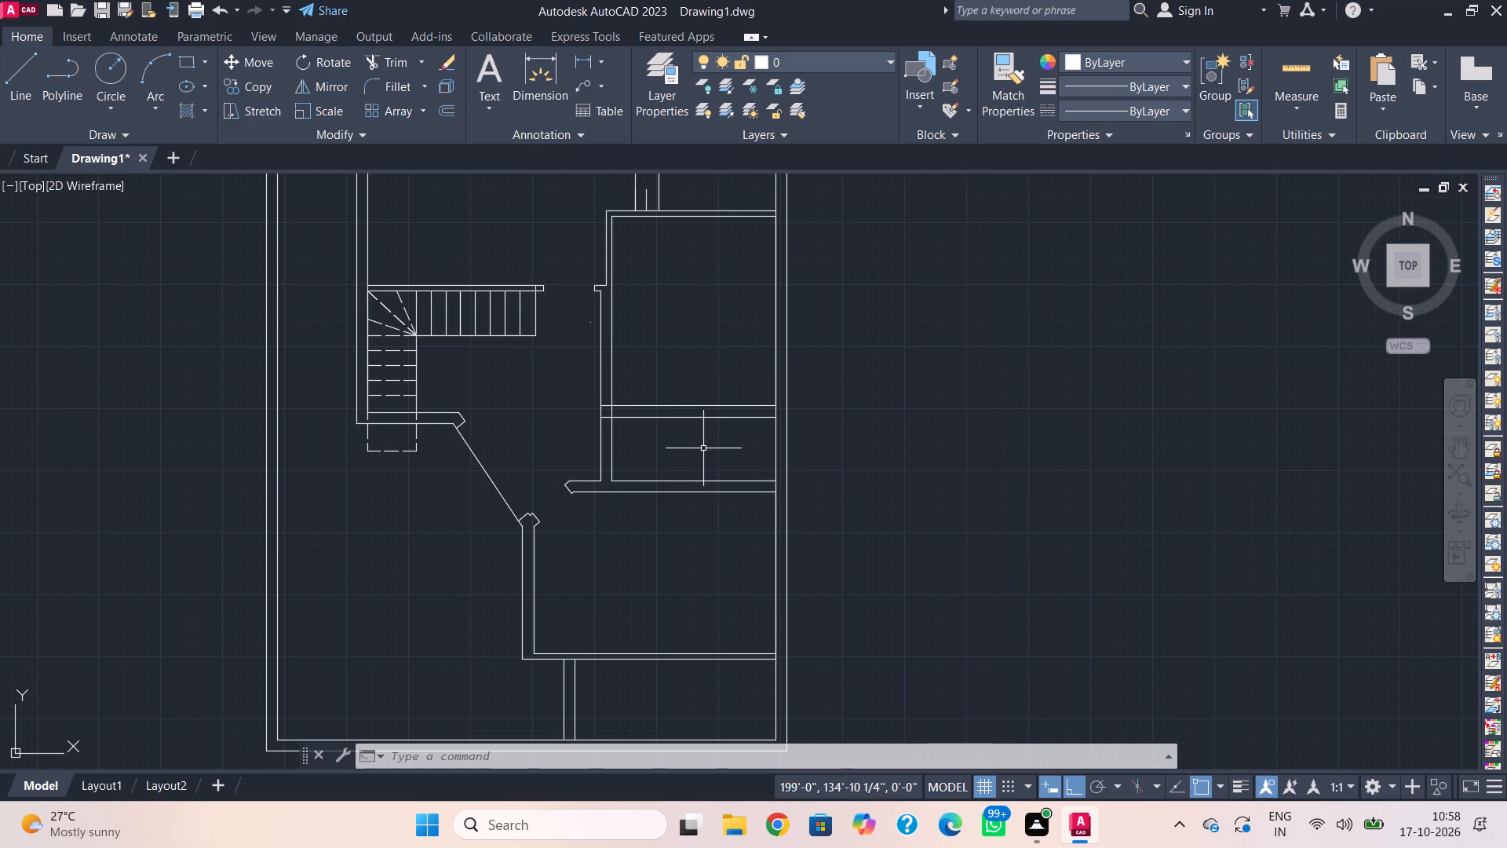
middle_drag(708, 469, 556, 802)
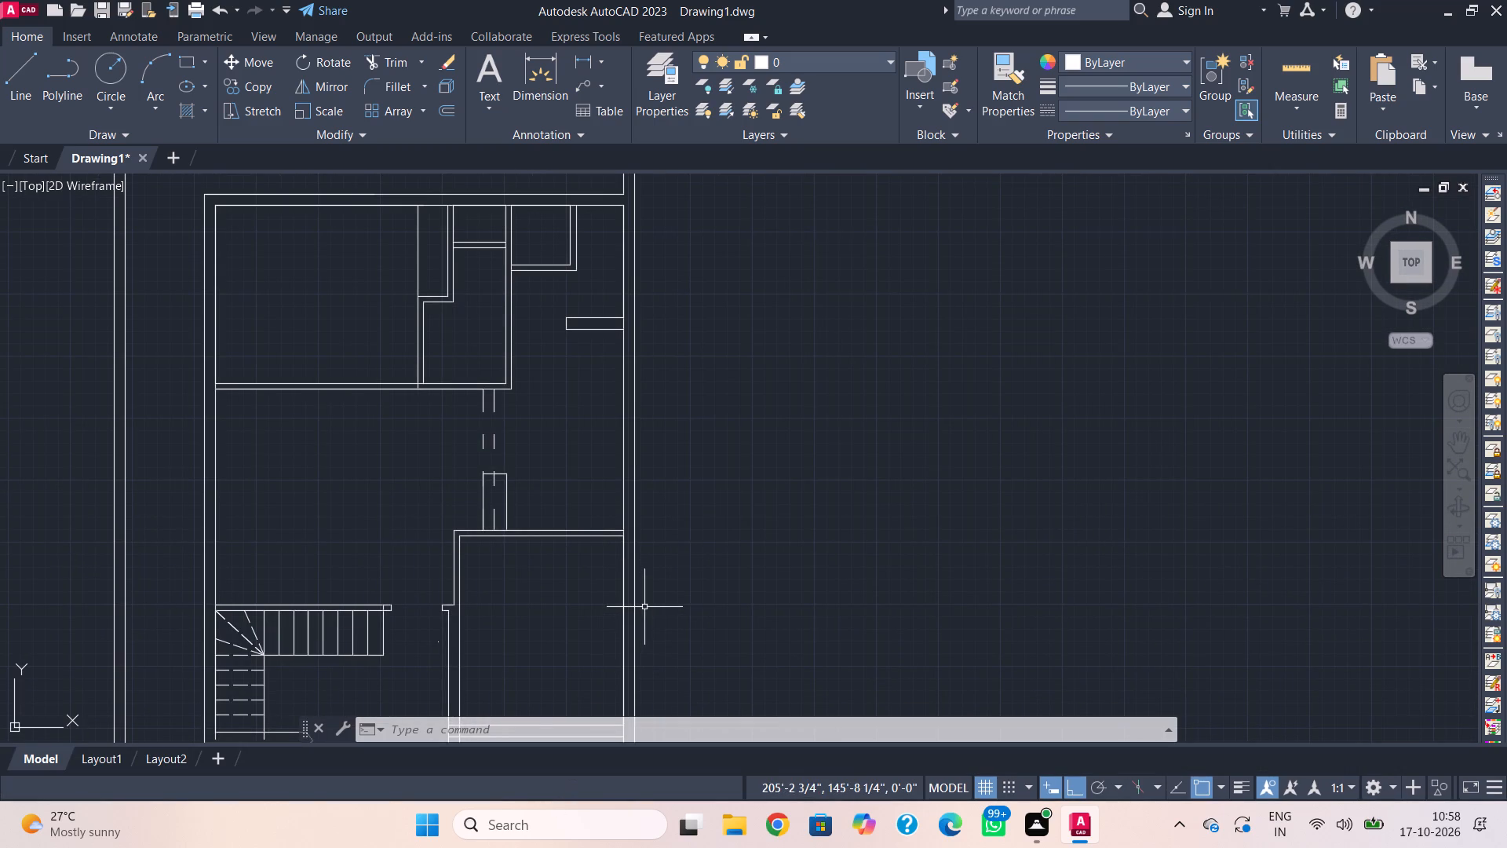
text(l)
key(space)
click(619, 334)
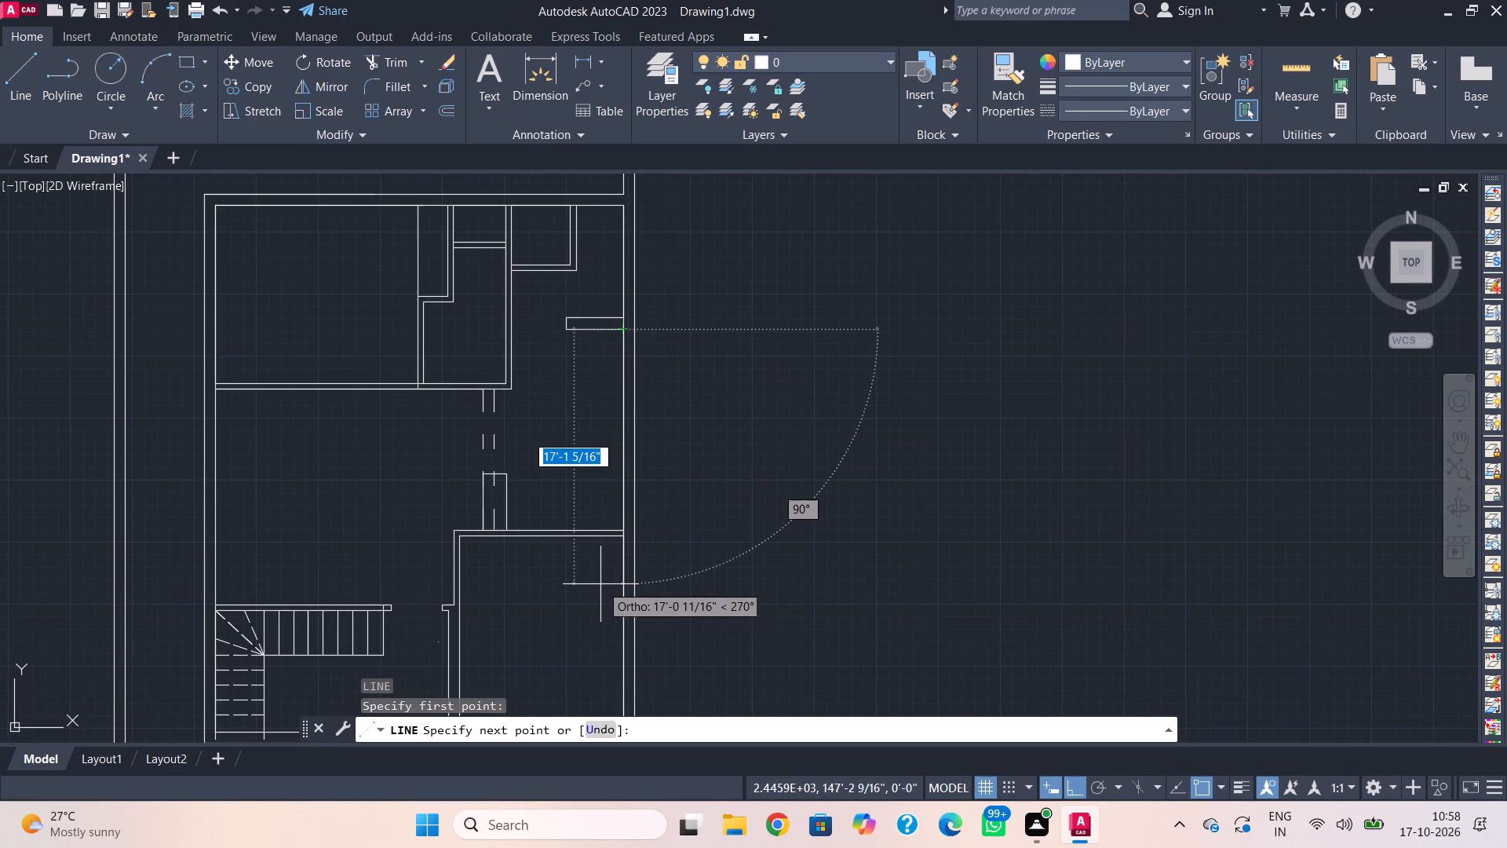
text(15)
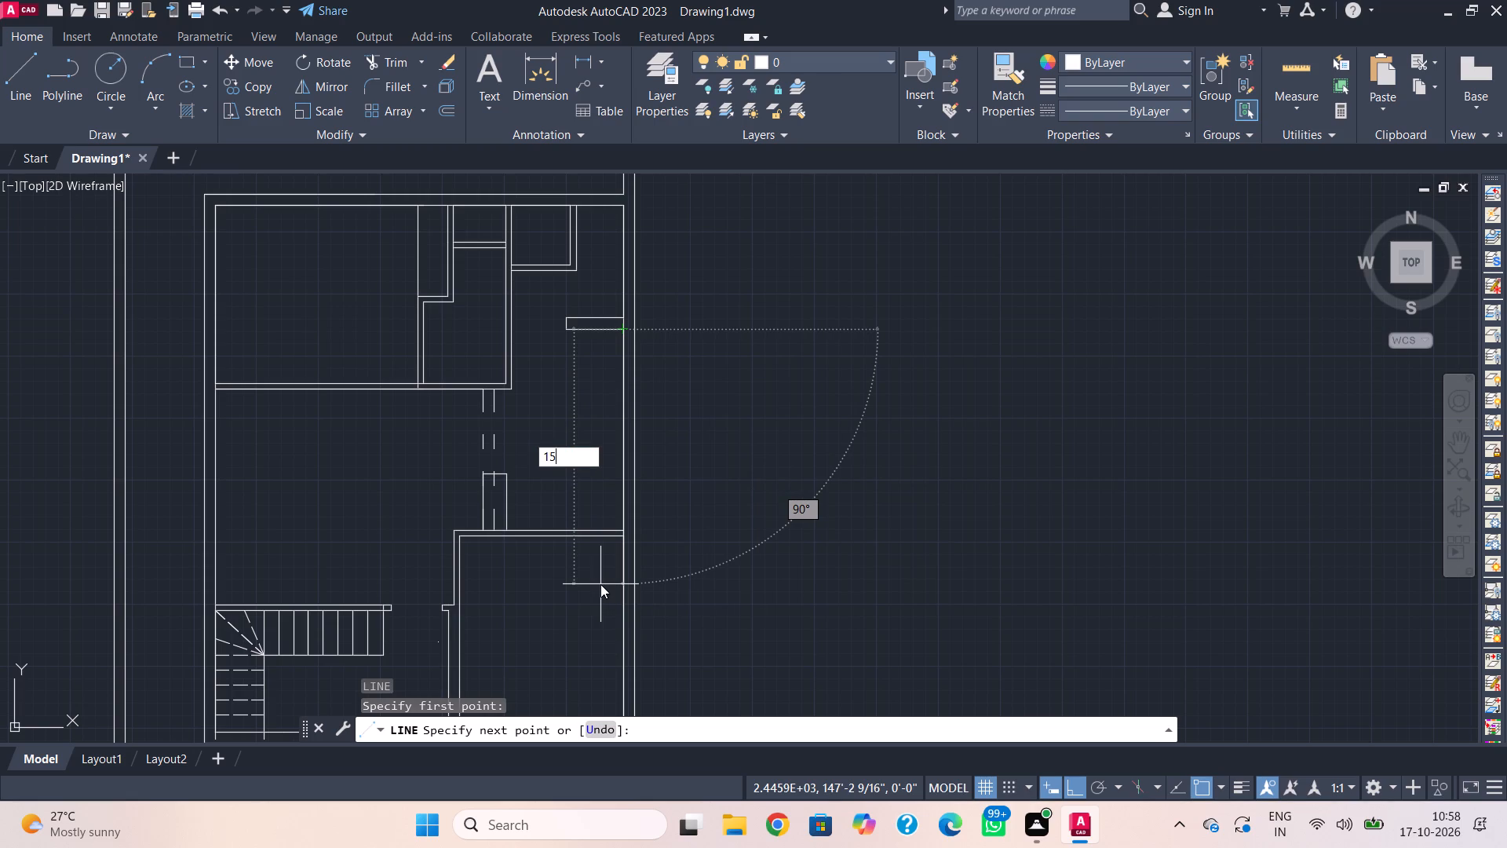
key(apostrophe)
text(7")
key(Return)
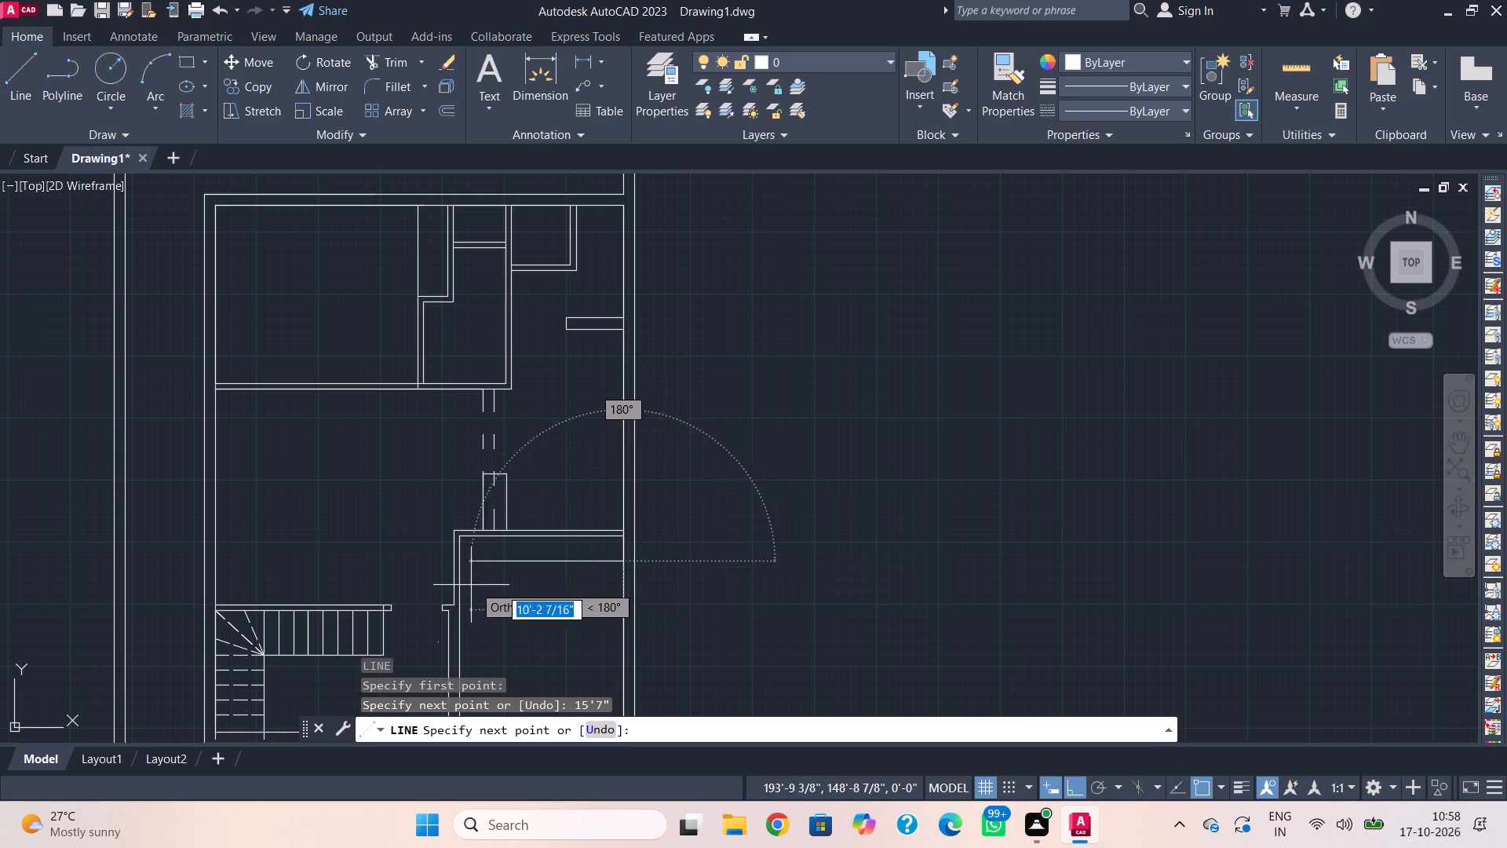
click(420, 573)
key(Escape)
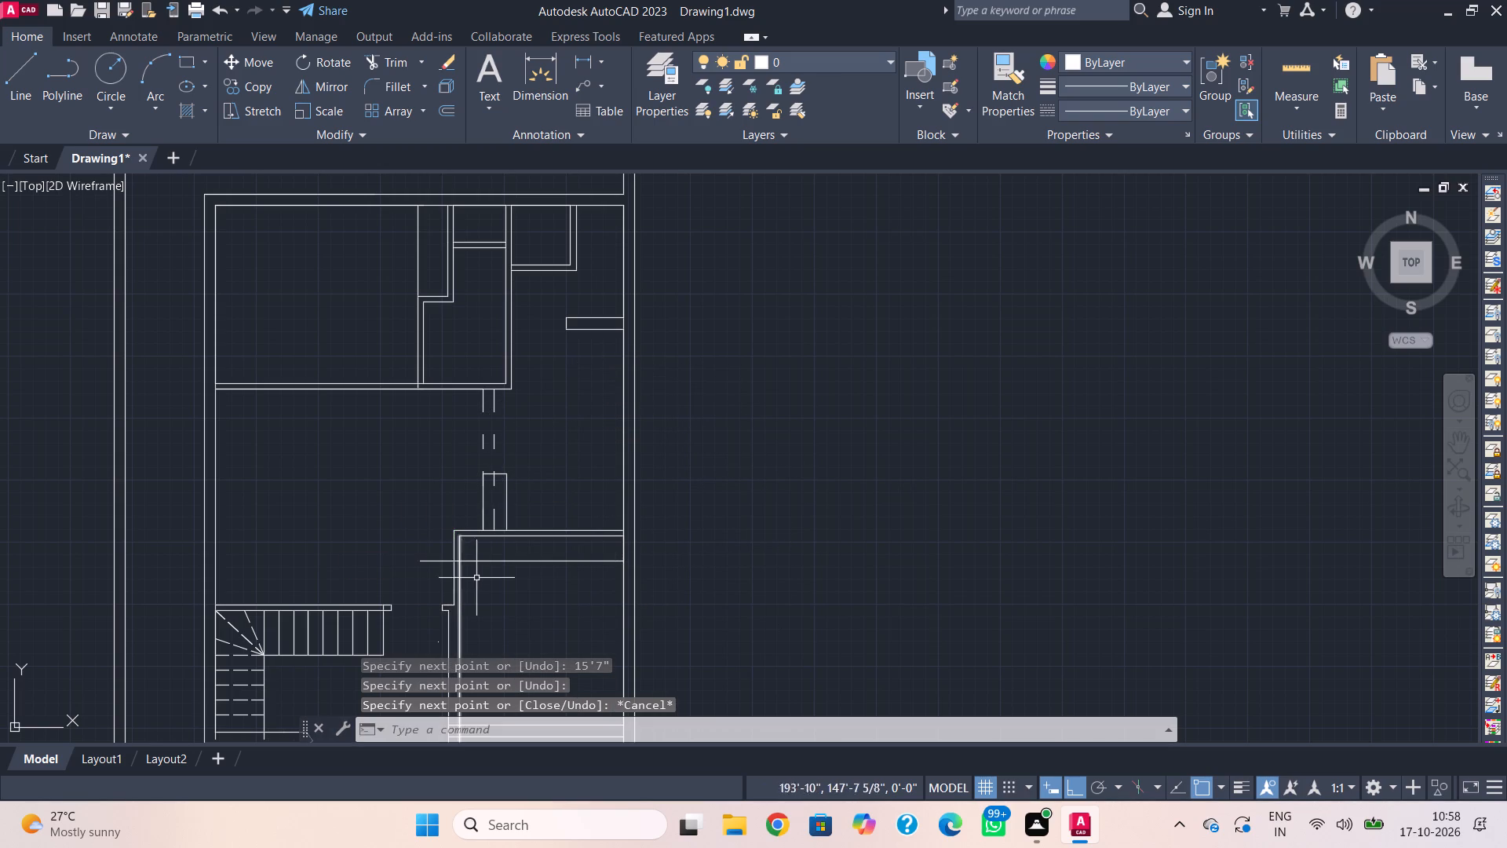
Offset the new horizontal line 9" downward to form the second face of the room's new upper wall.
text(o)
key(space)
key(space)
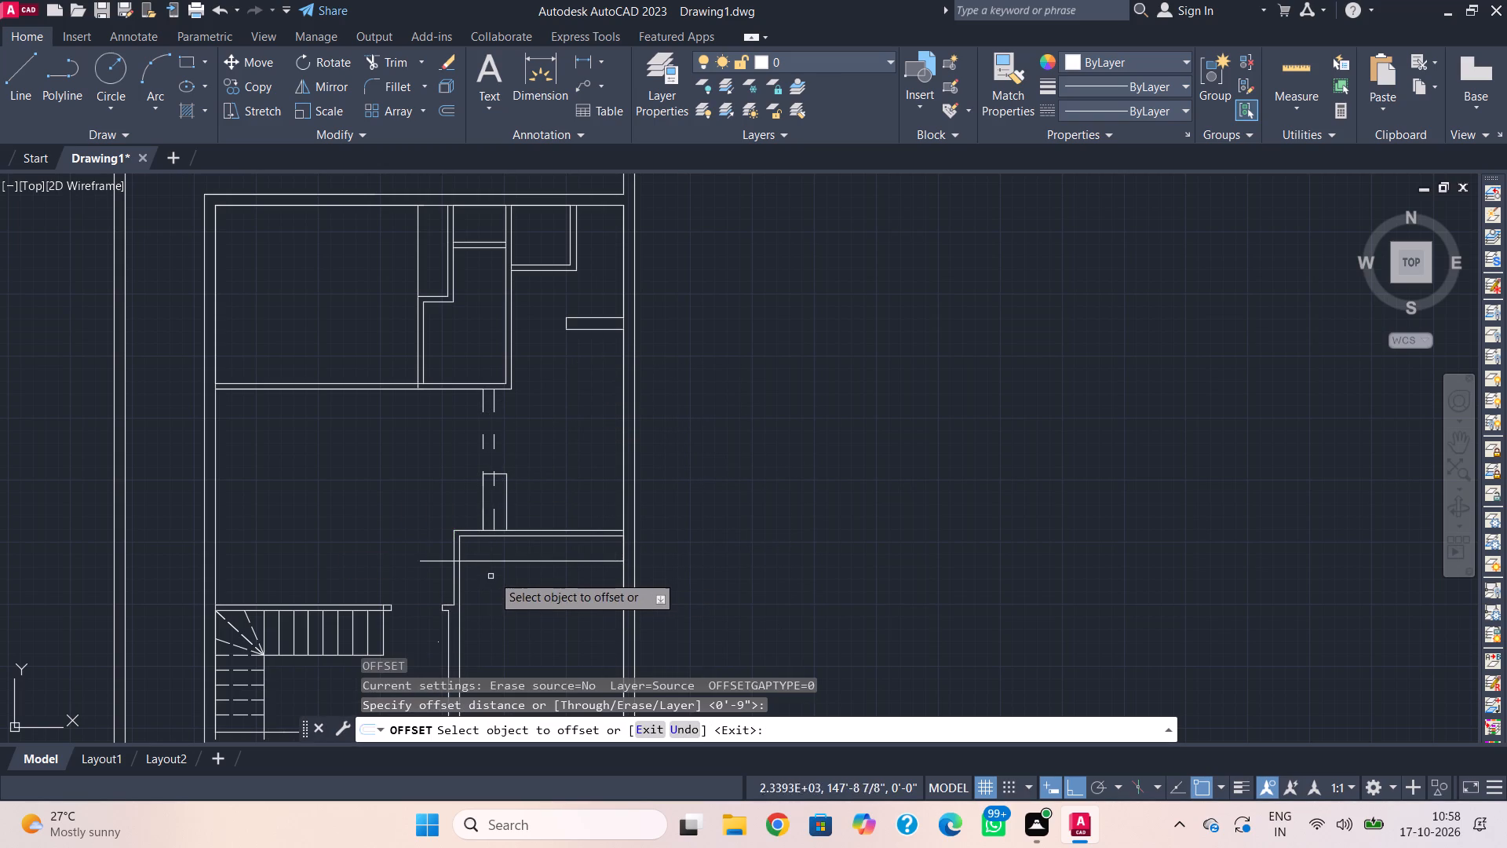
click(498, 562)
click(498, 590)
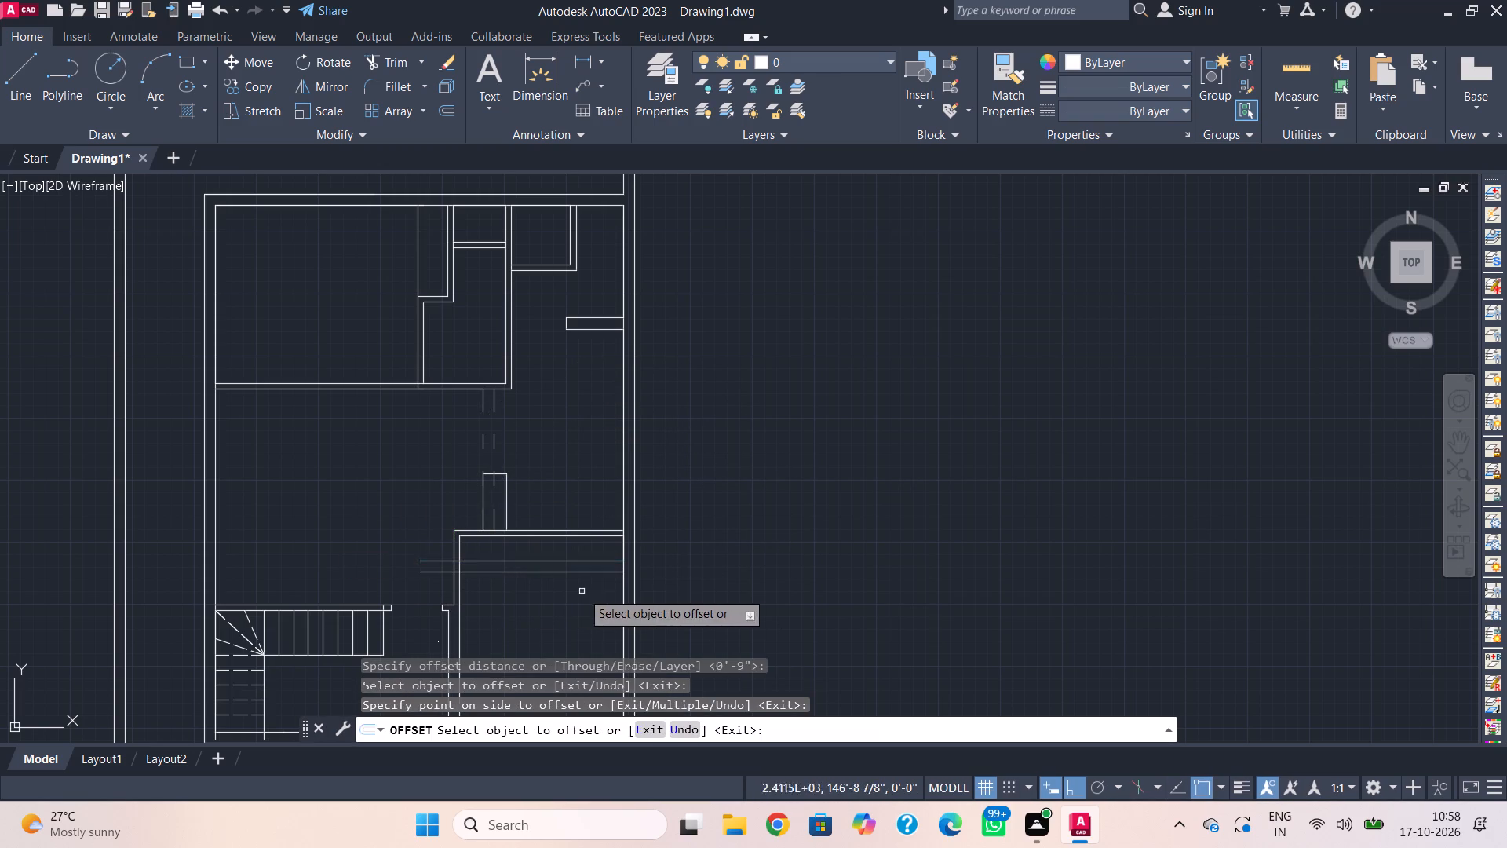
middle_drag(601, 621, 593, 427)
key(Escape)
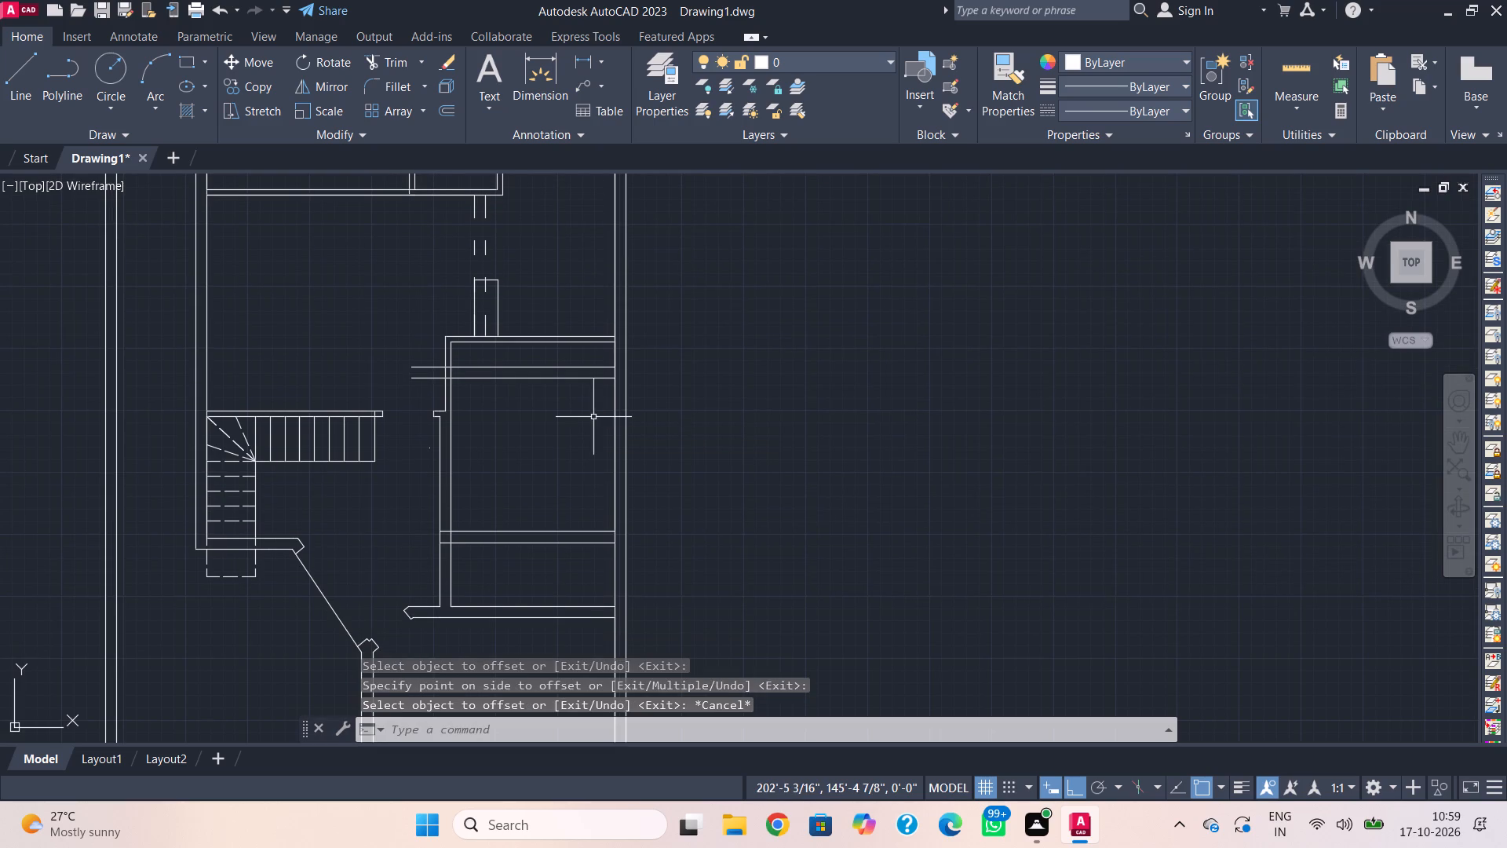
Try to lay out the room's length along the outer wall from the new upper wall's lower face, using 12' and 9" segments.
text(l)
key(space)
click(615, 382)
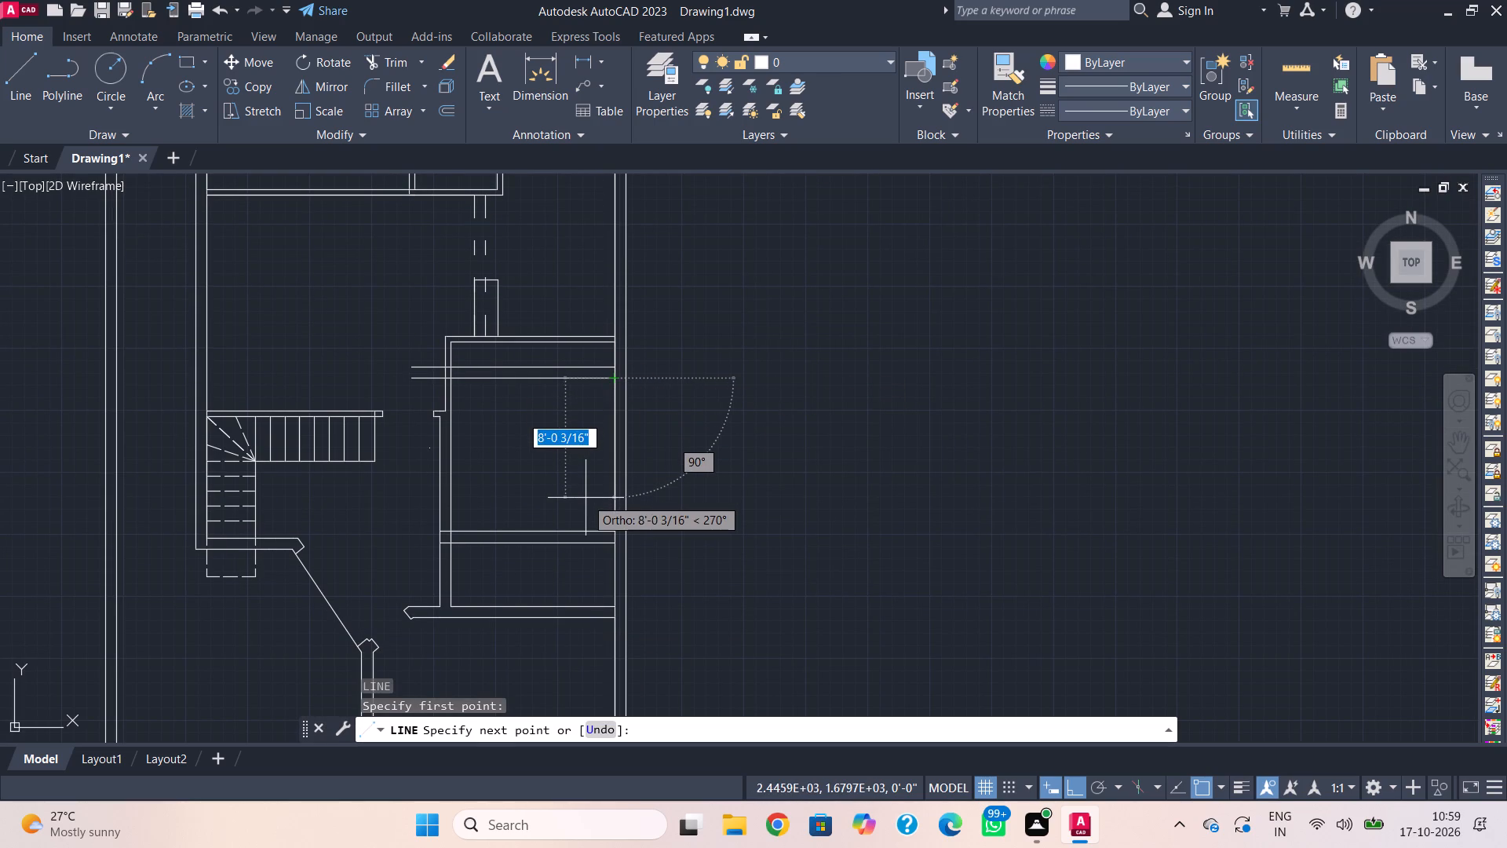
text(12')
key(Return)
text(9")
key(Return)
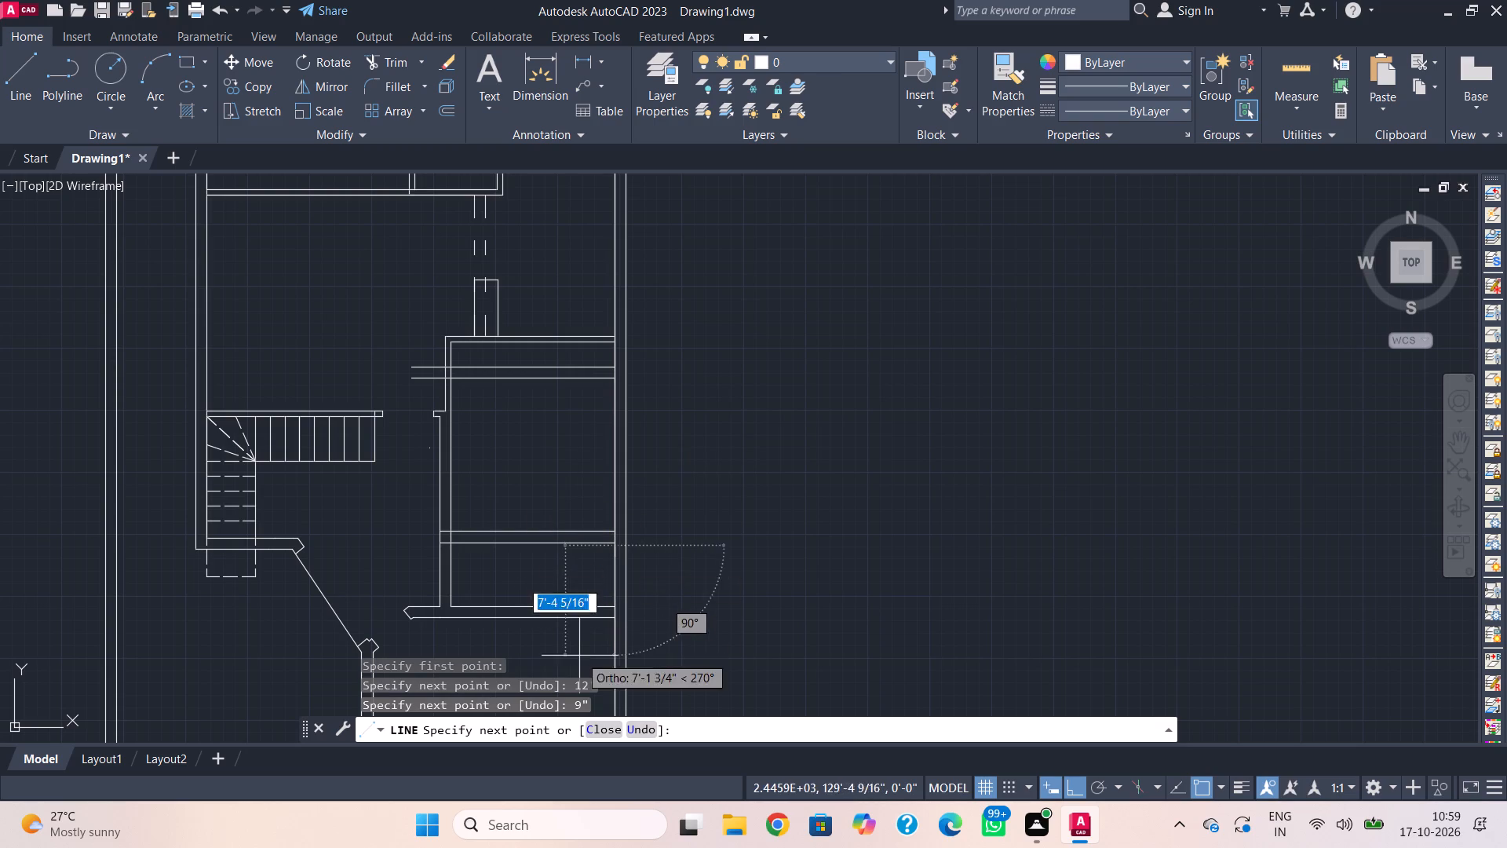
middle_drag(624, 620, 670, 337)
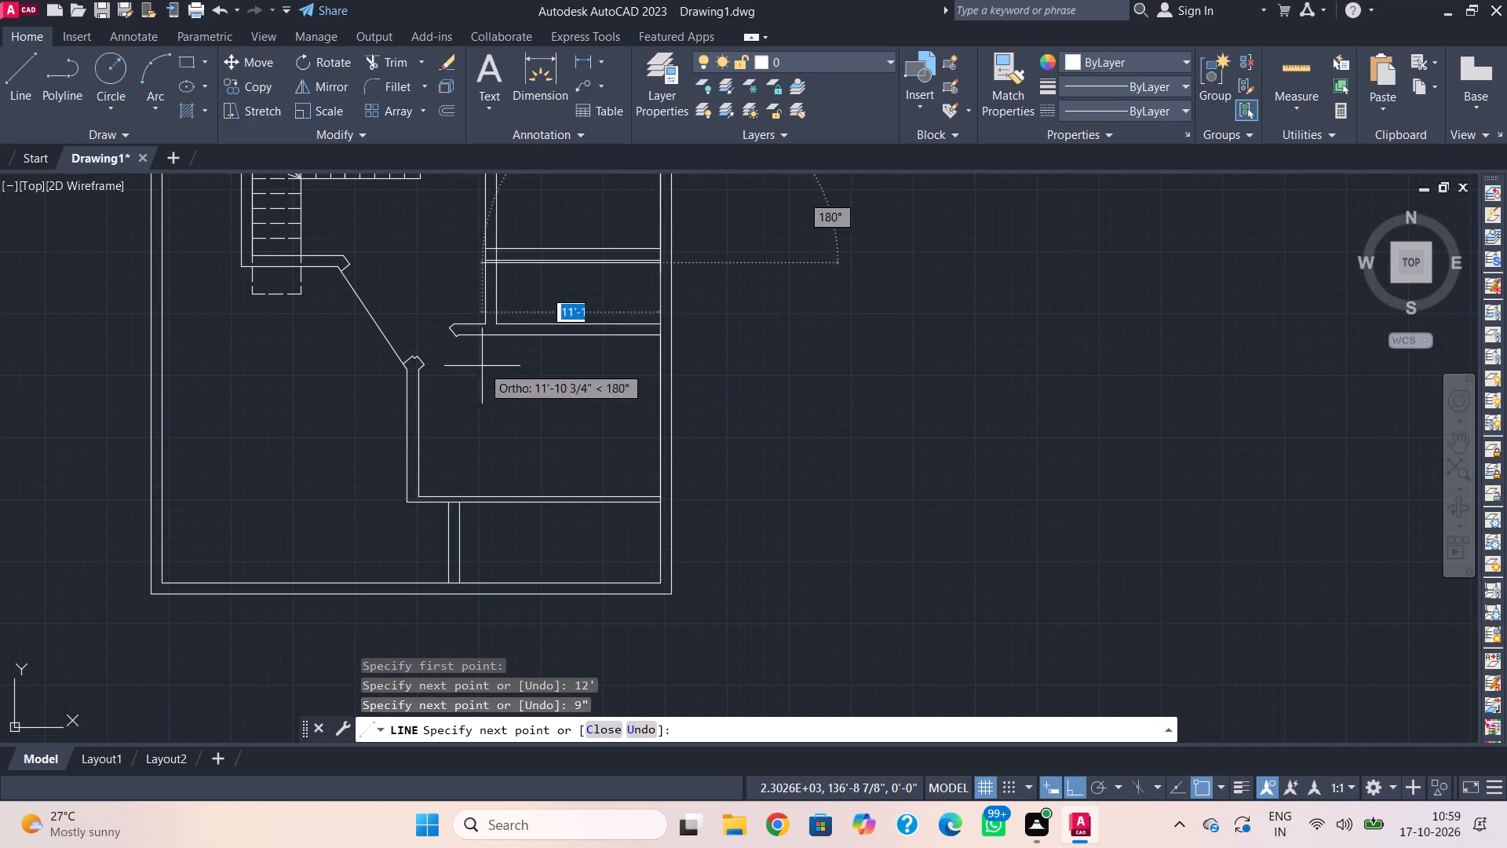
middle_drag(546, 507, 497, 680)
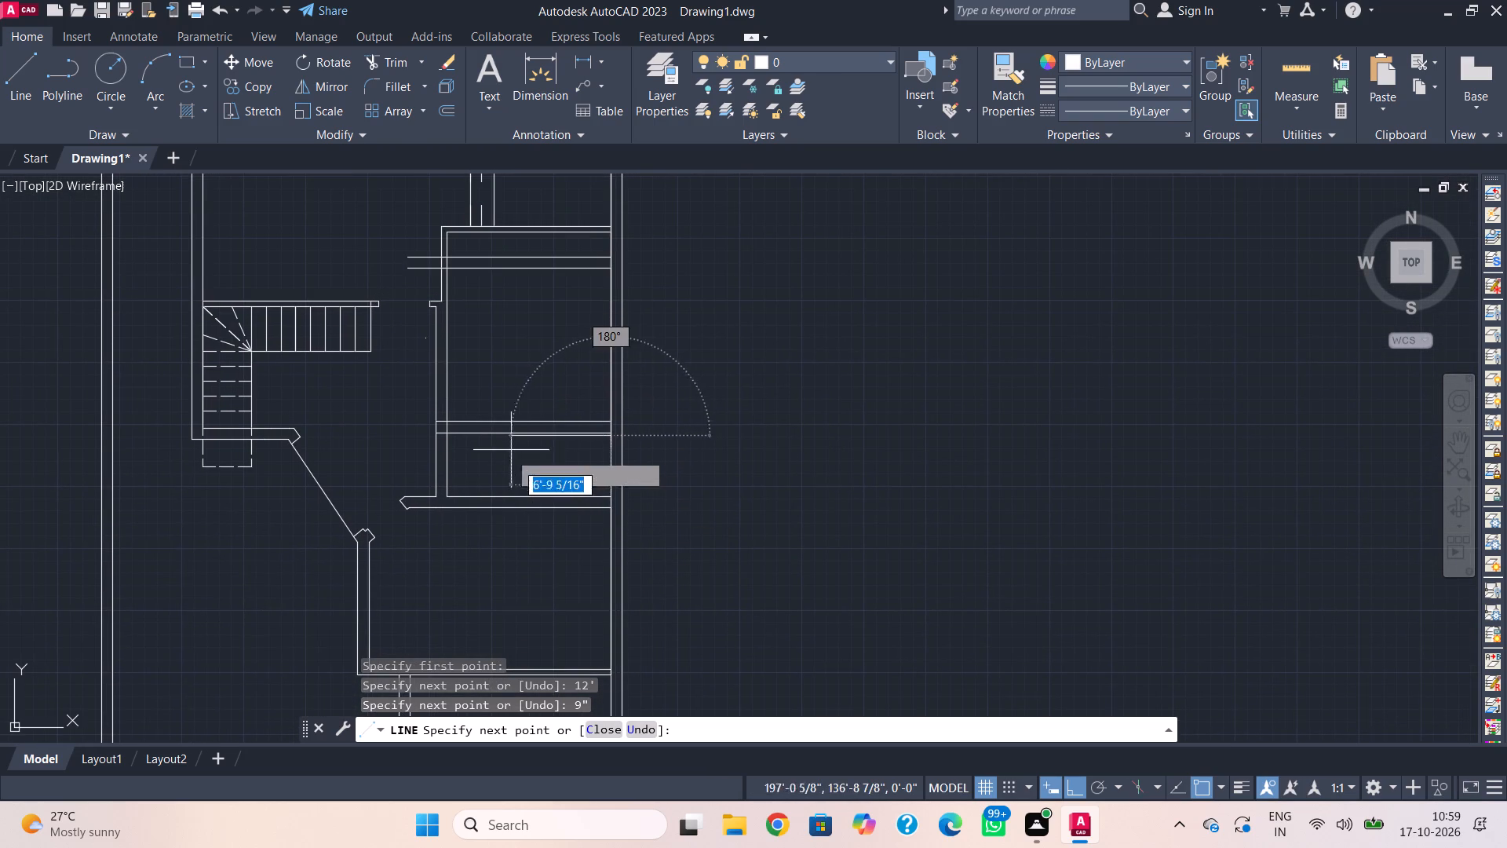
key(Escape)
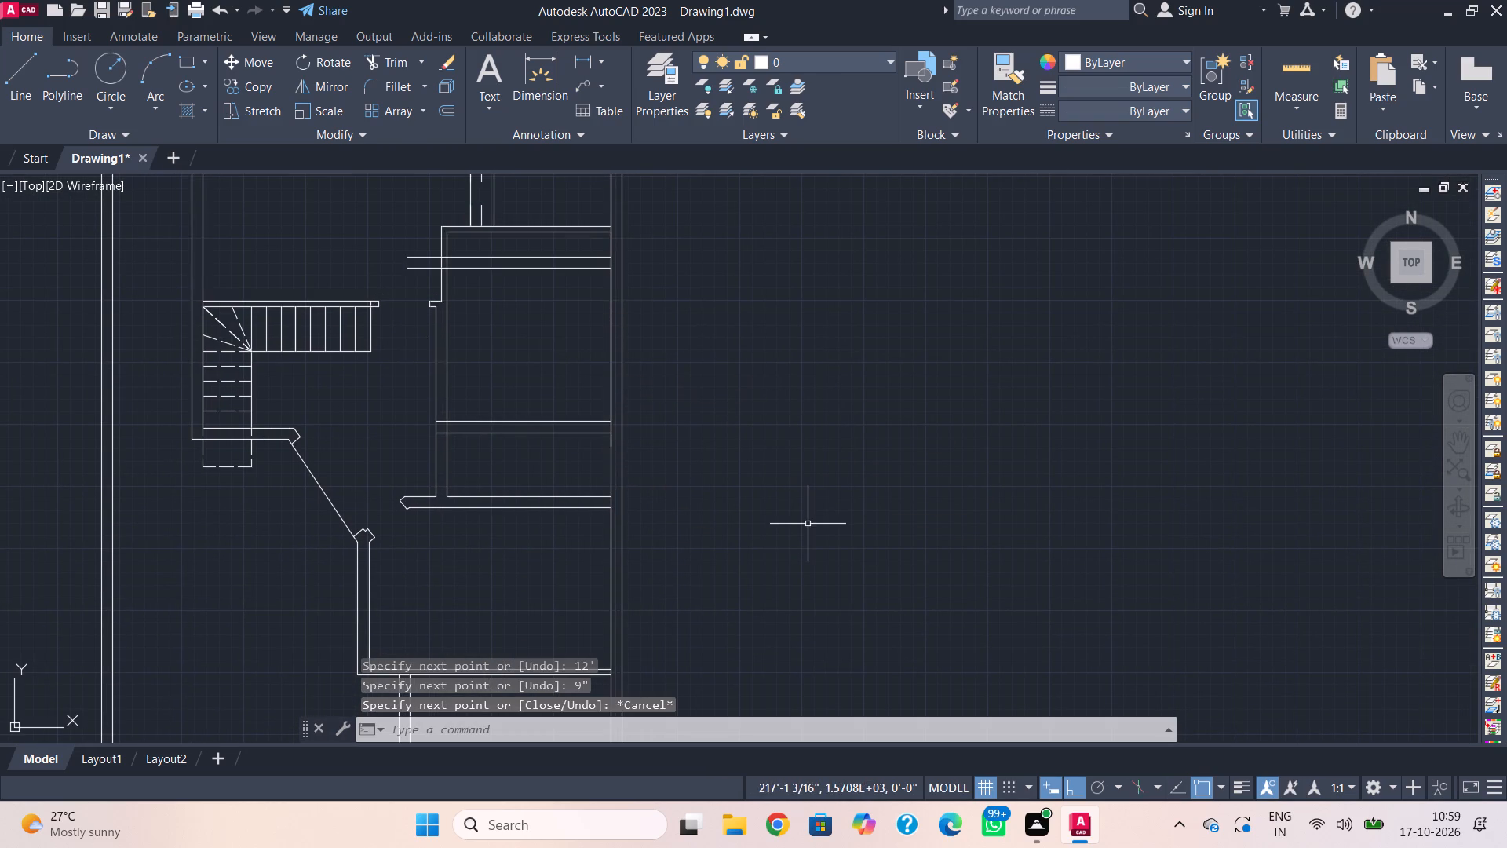
Draw a 12'9" line down the outer wall from the new upper wall's lower face, continuing horizontally past the room's opposite wall.
middle_drag(737, 436, 702, 534)
text(l)
key(space)
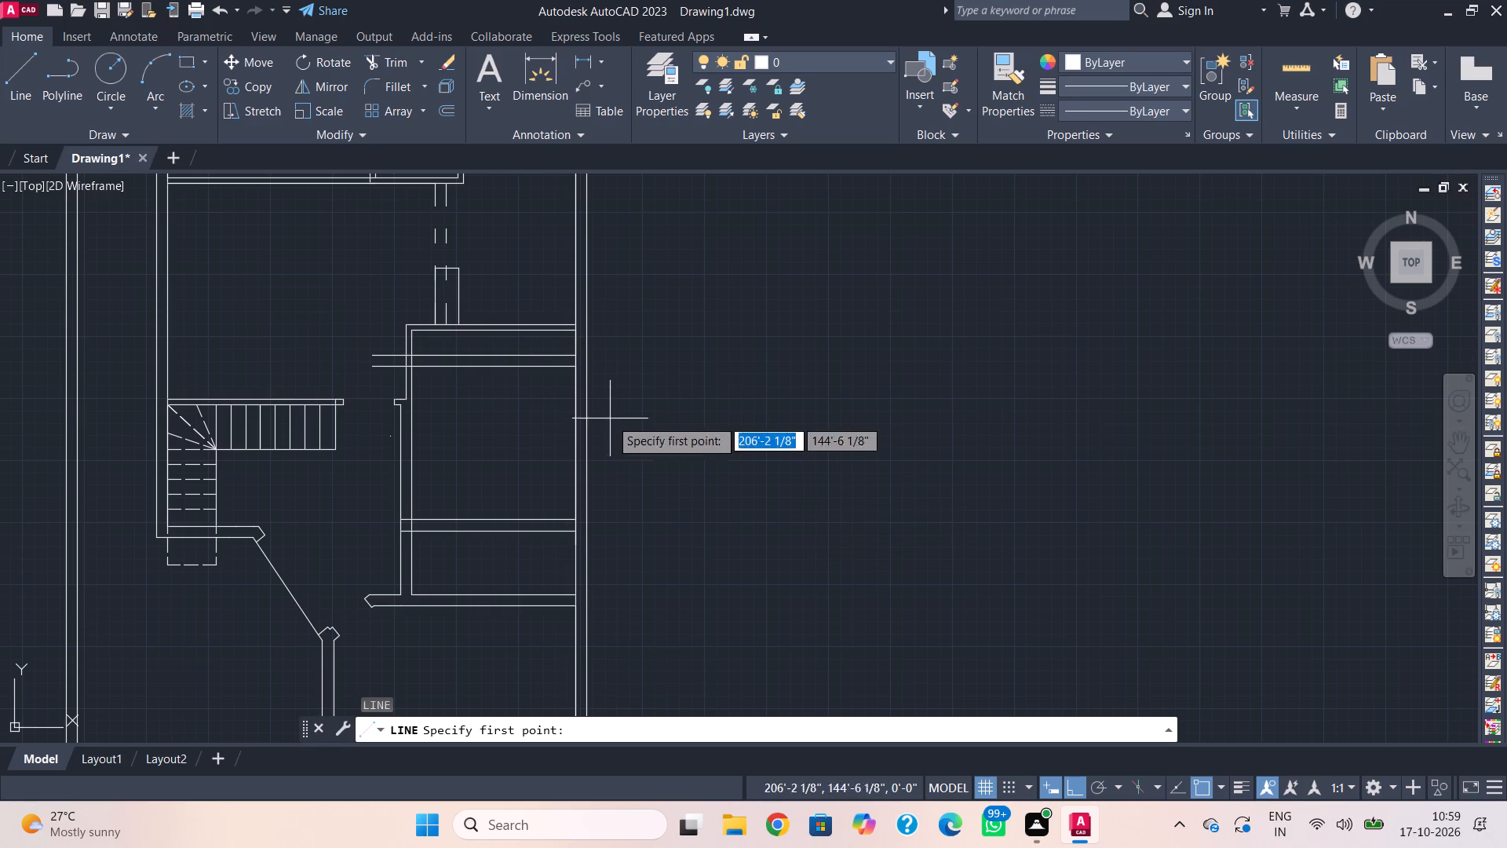
click(576, 370)
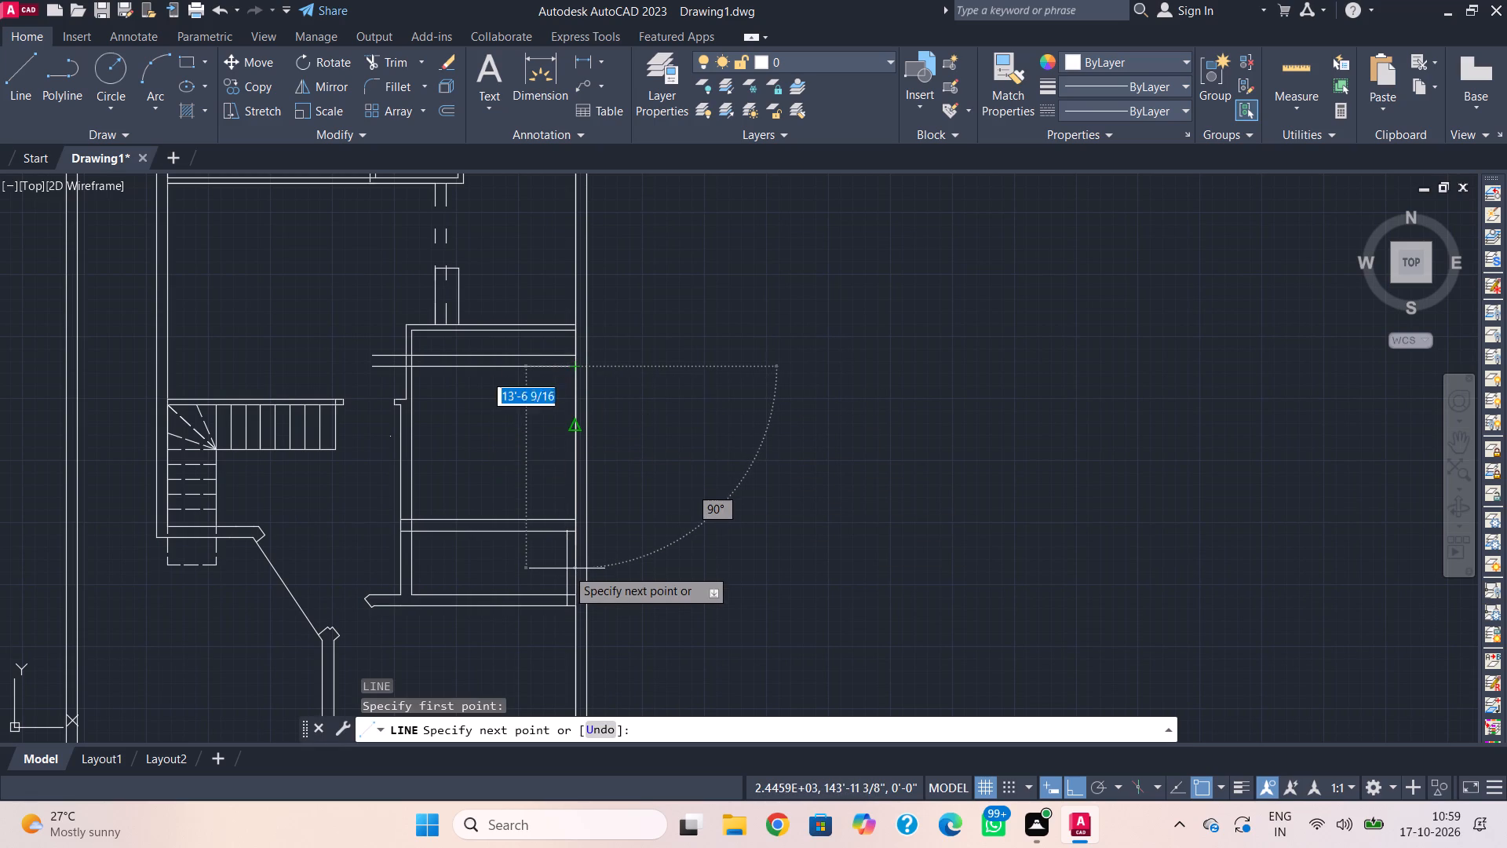
text(12')
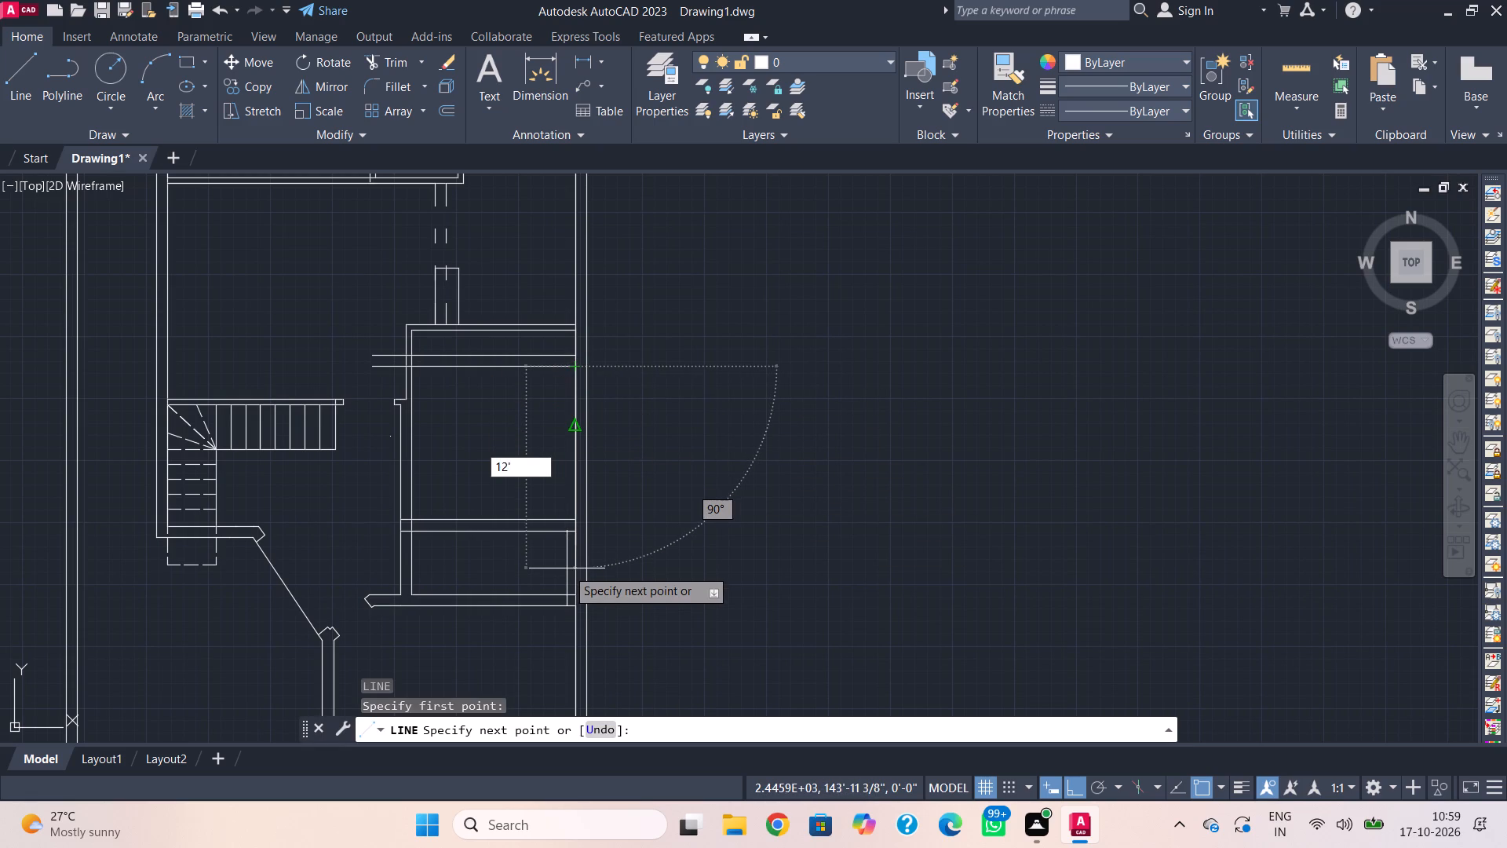
key(9)
key(shift+quotedbl)
key(Return)
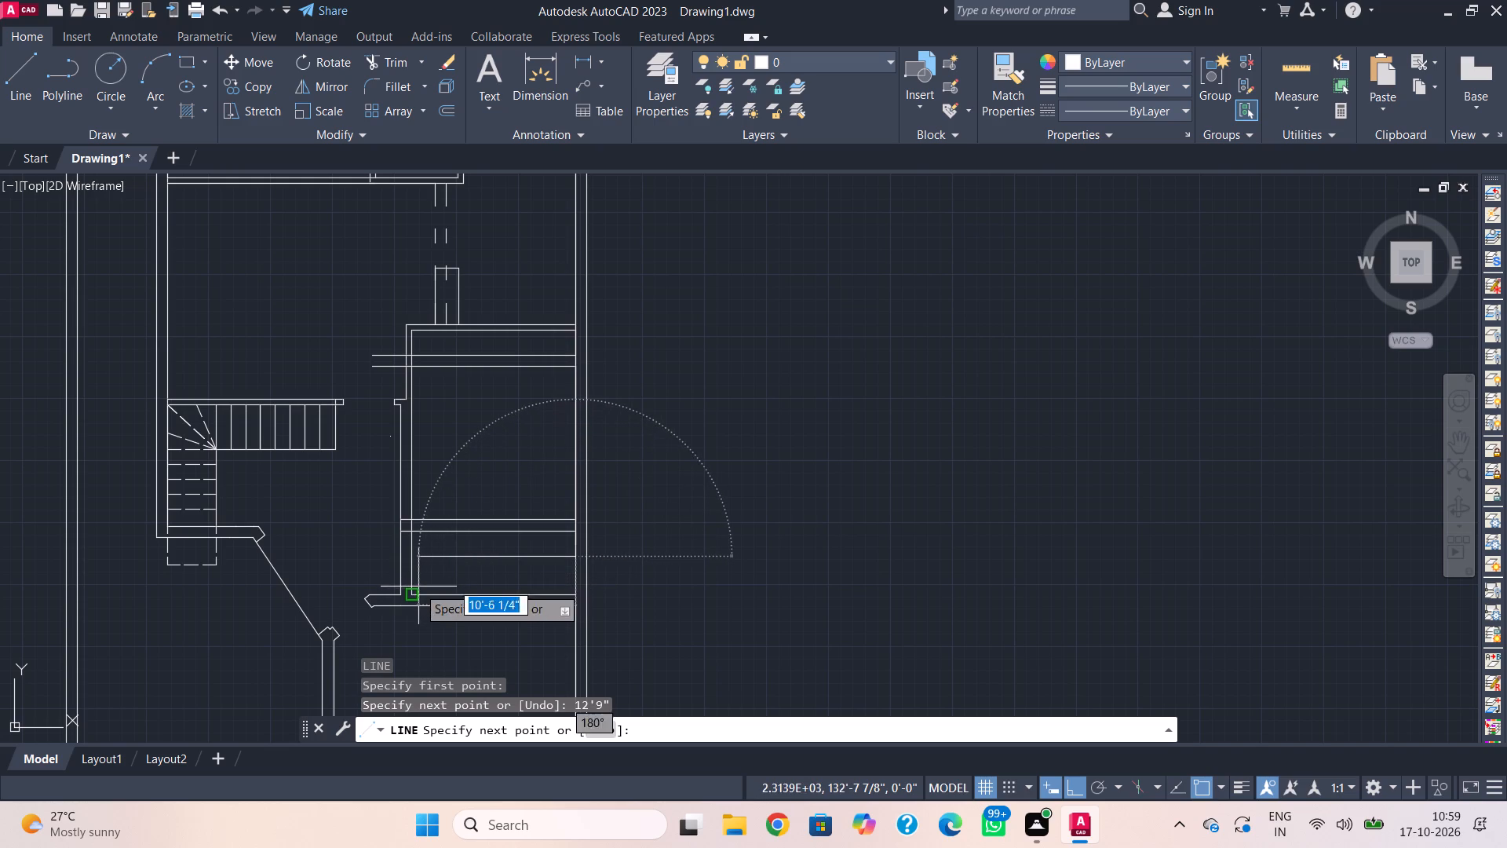
click(362, 570)
key(Escape)
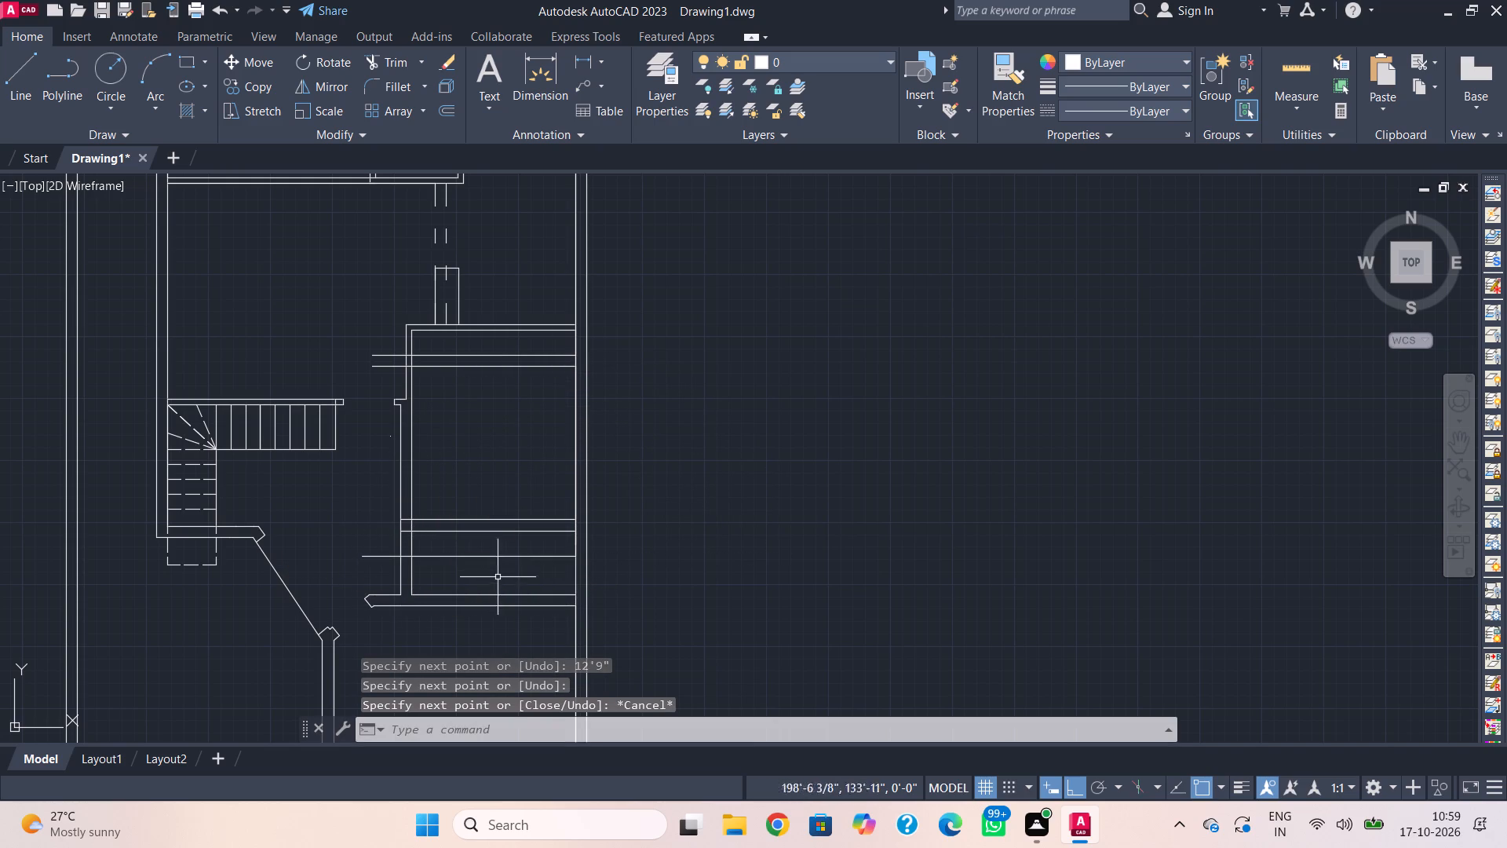
Offset this lower horizontal line 9" downward to form the second face of the room's new lower wall.
text(o)
key(space)
key(space)
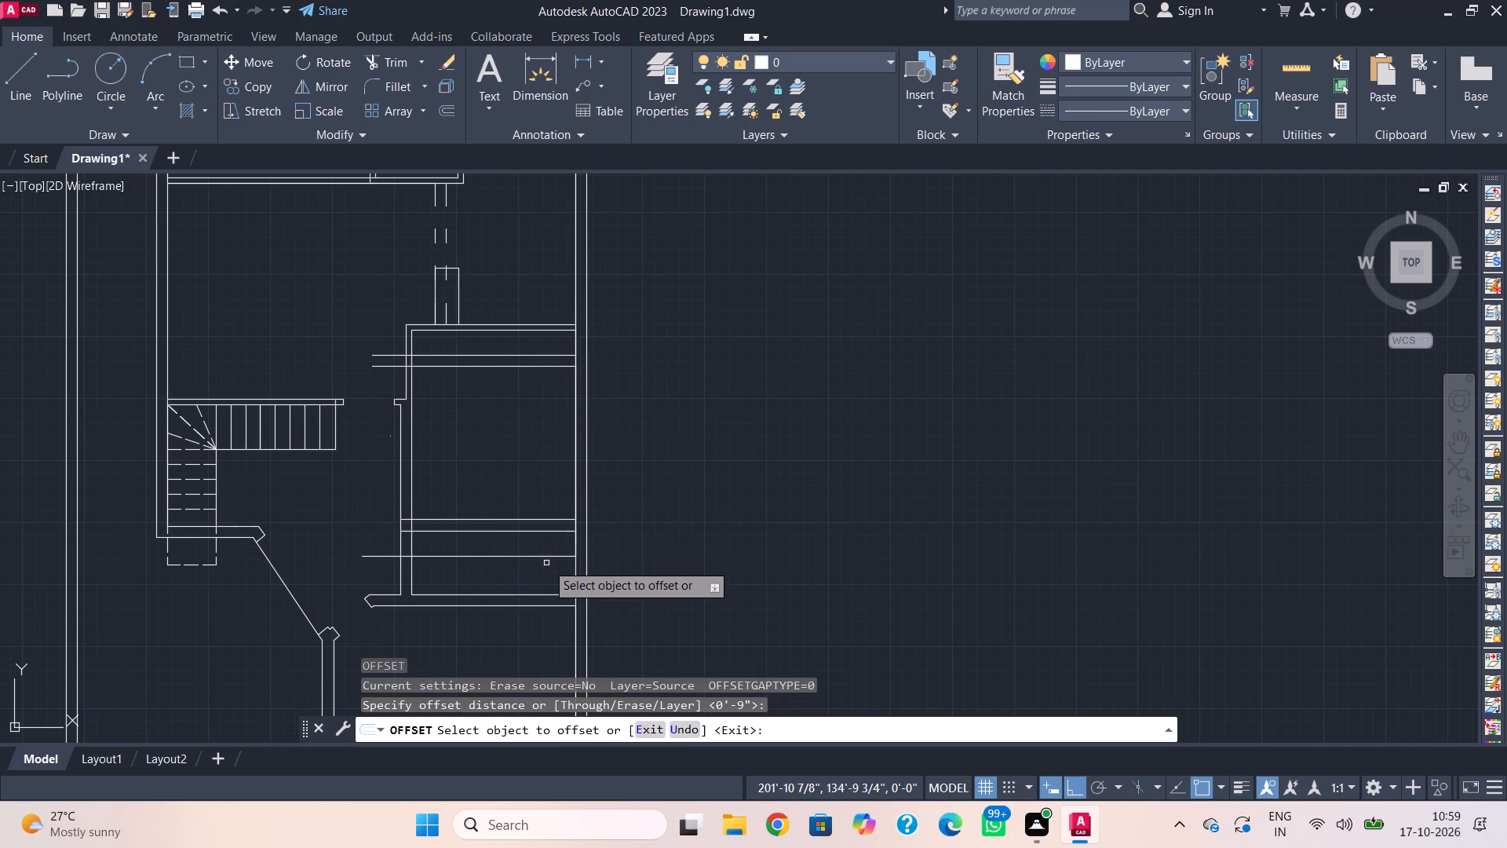
click(547, 557)
click(540, 586)
key(space)
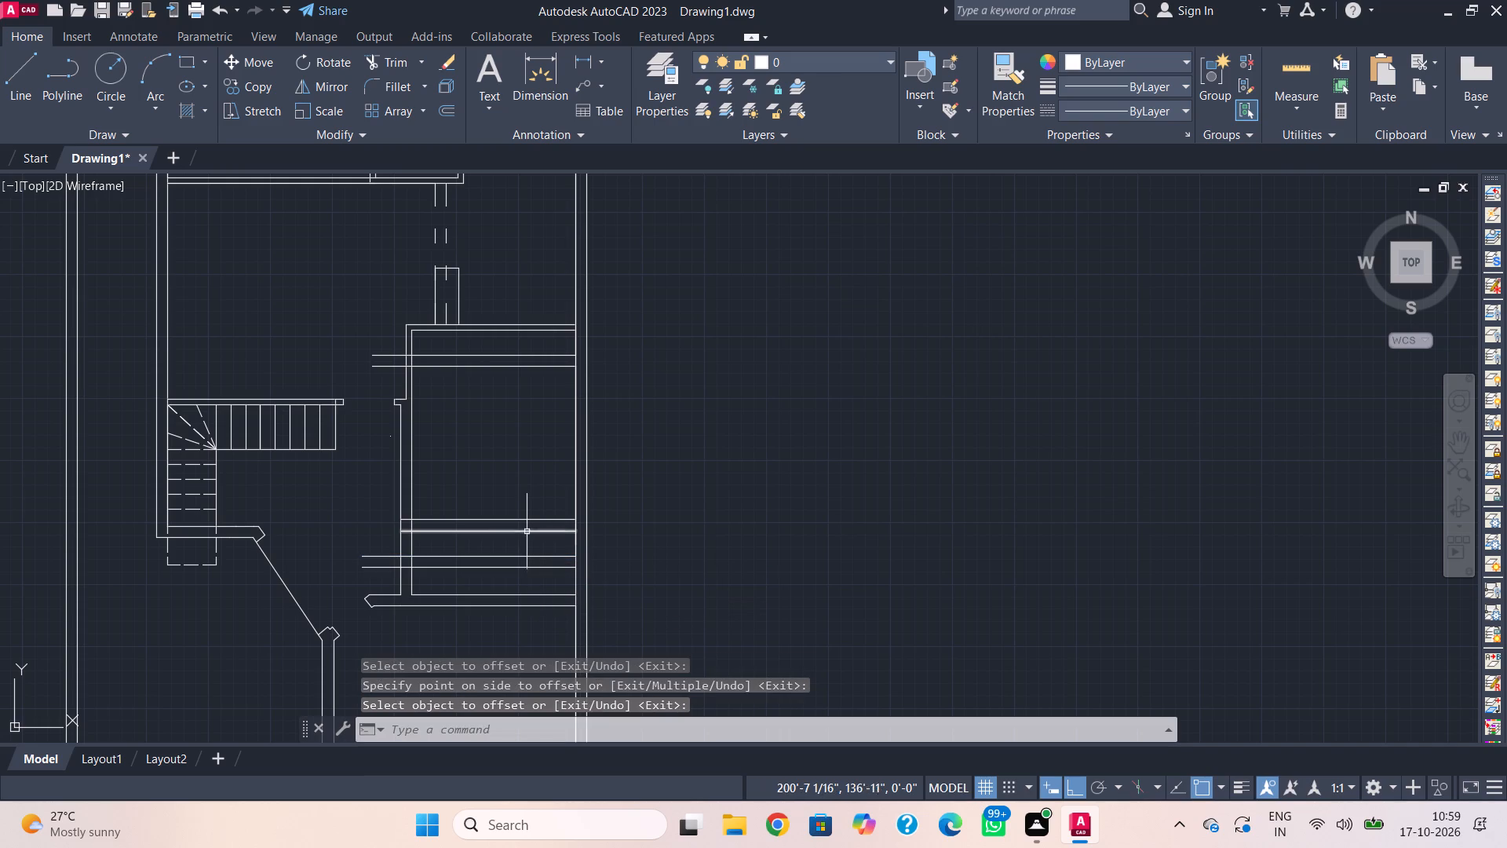
Trim both lines of the room's former lower wall between the outer wall and the opposite vertical wall.
key(t)
text(r)
key(space)
drag(523, 493, 521, 530)
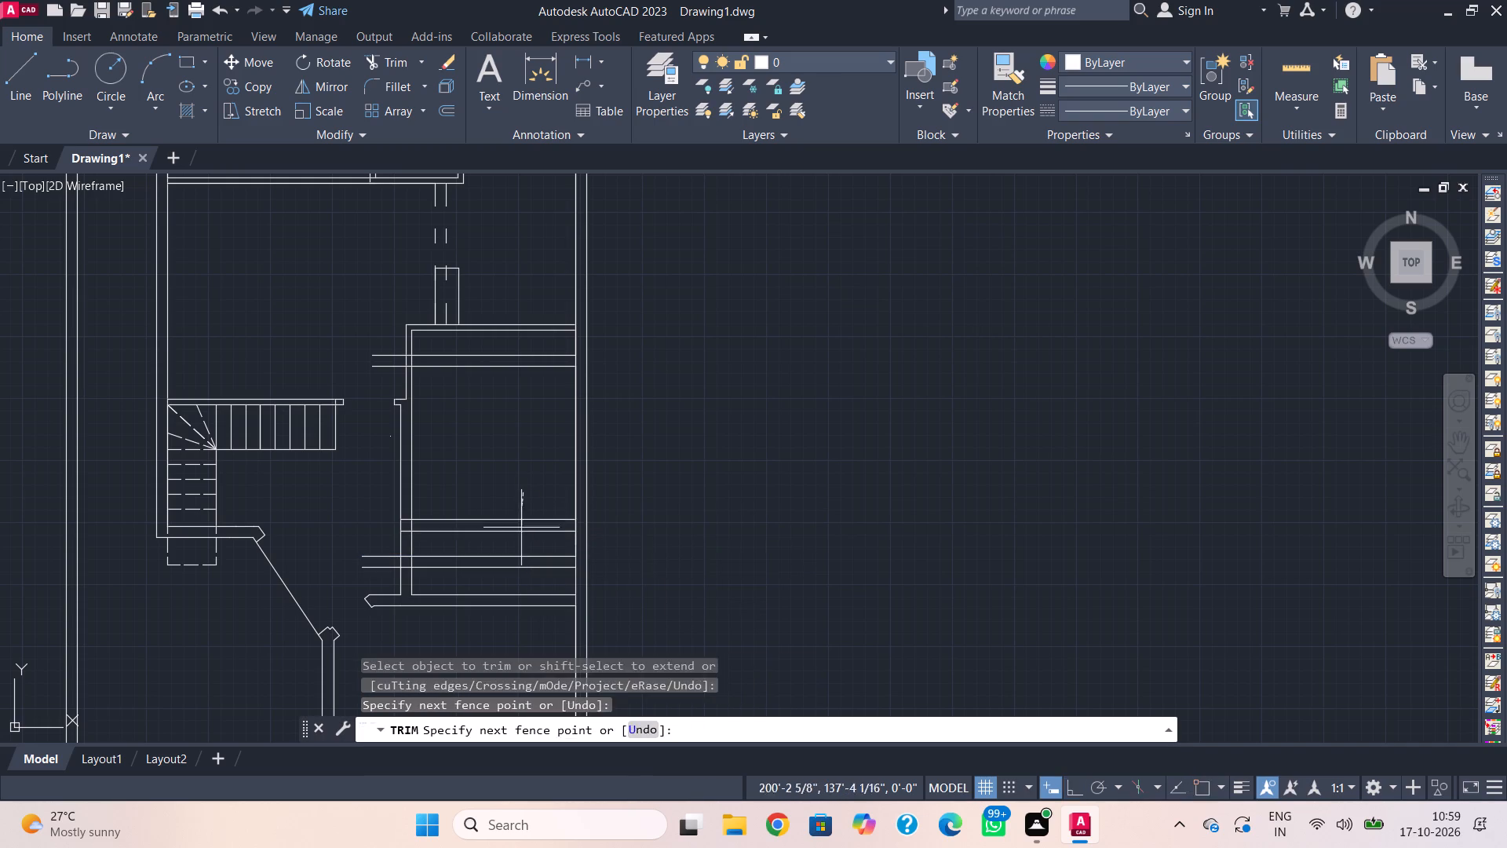
drag(521, 530, 520, 535)
click(520, 539)
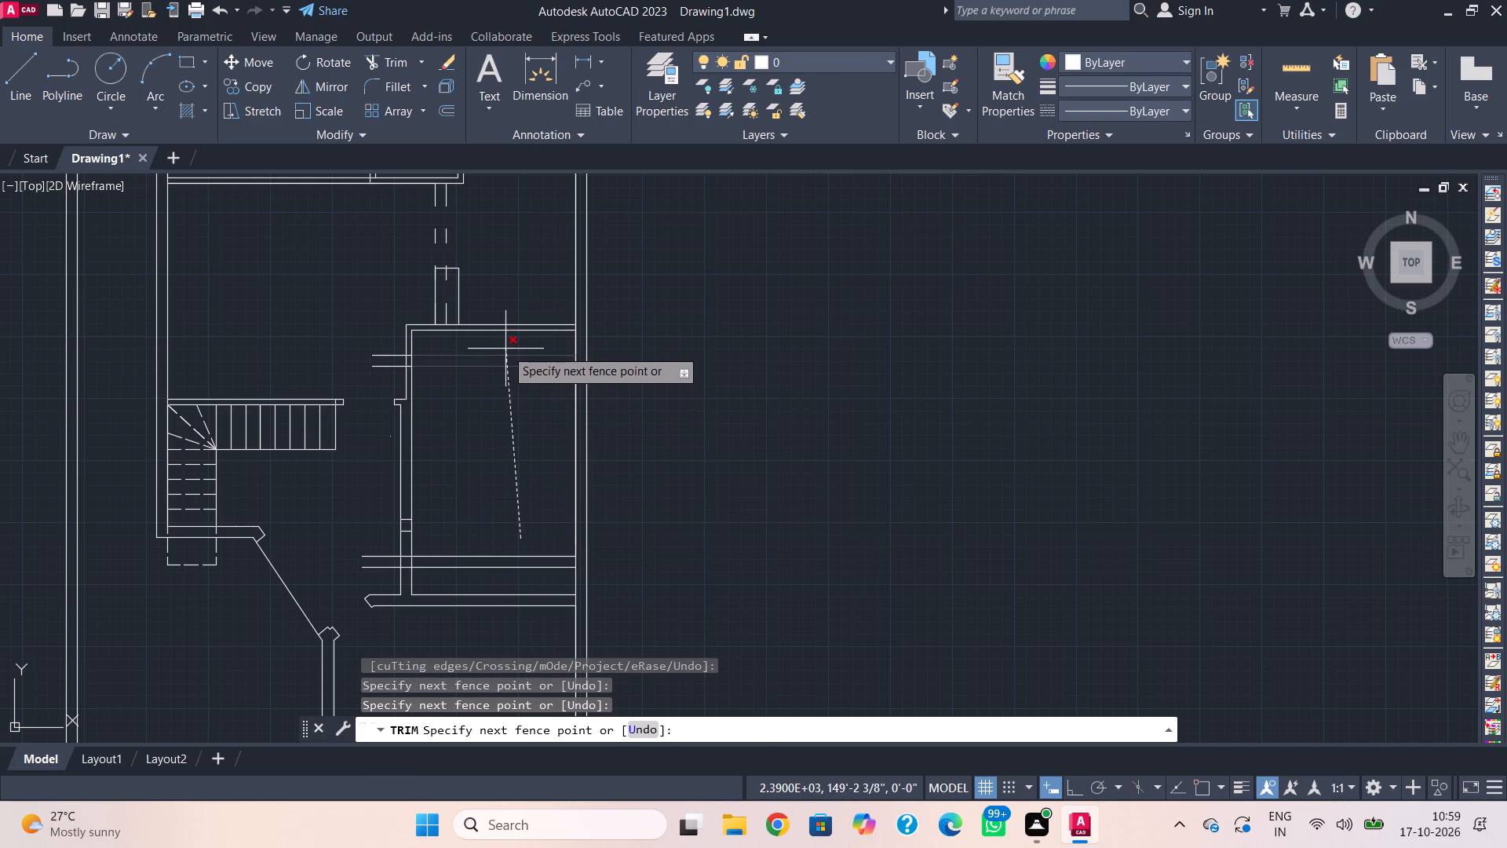
key(Escape)
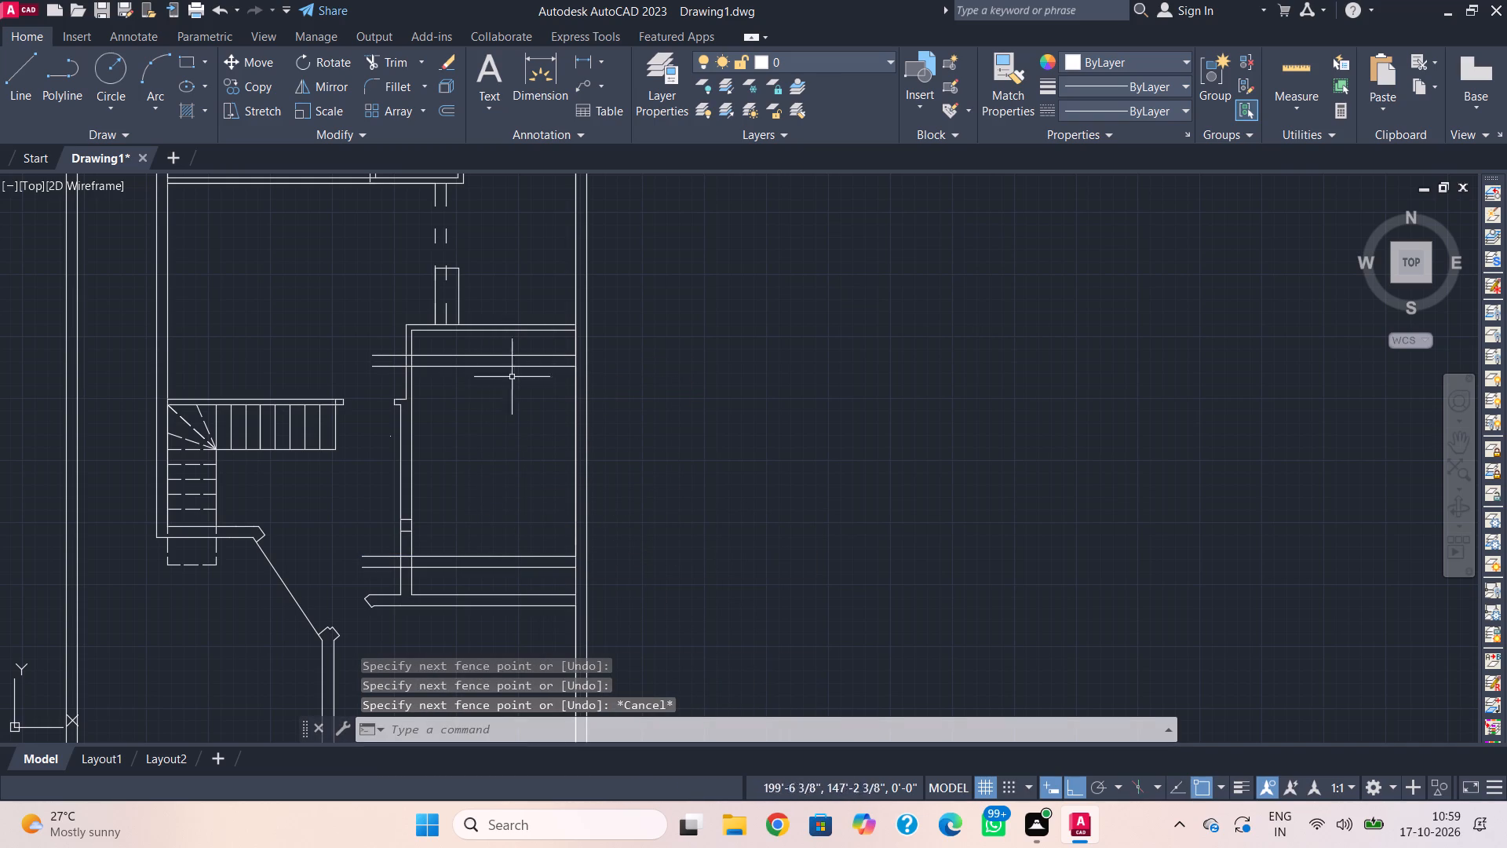
Trim both lines of the room's former upper wall and the leftover side-wall lines above the new upper wall.
key(t)
text(r)
key(space)
drag(527, 300, 520, 332)
click(517, 343)
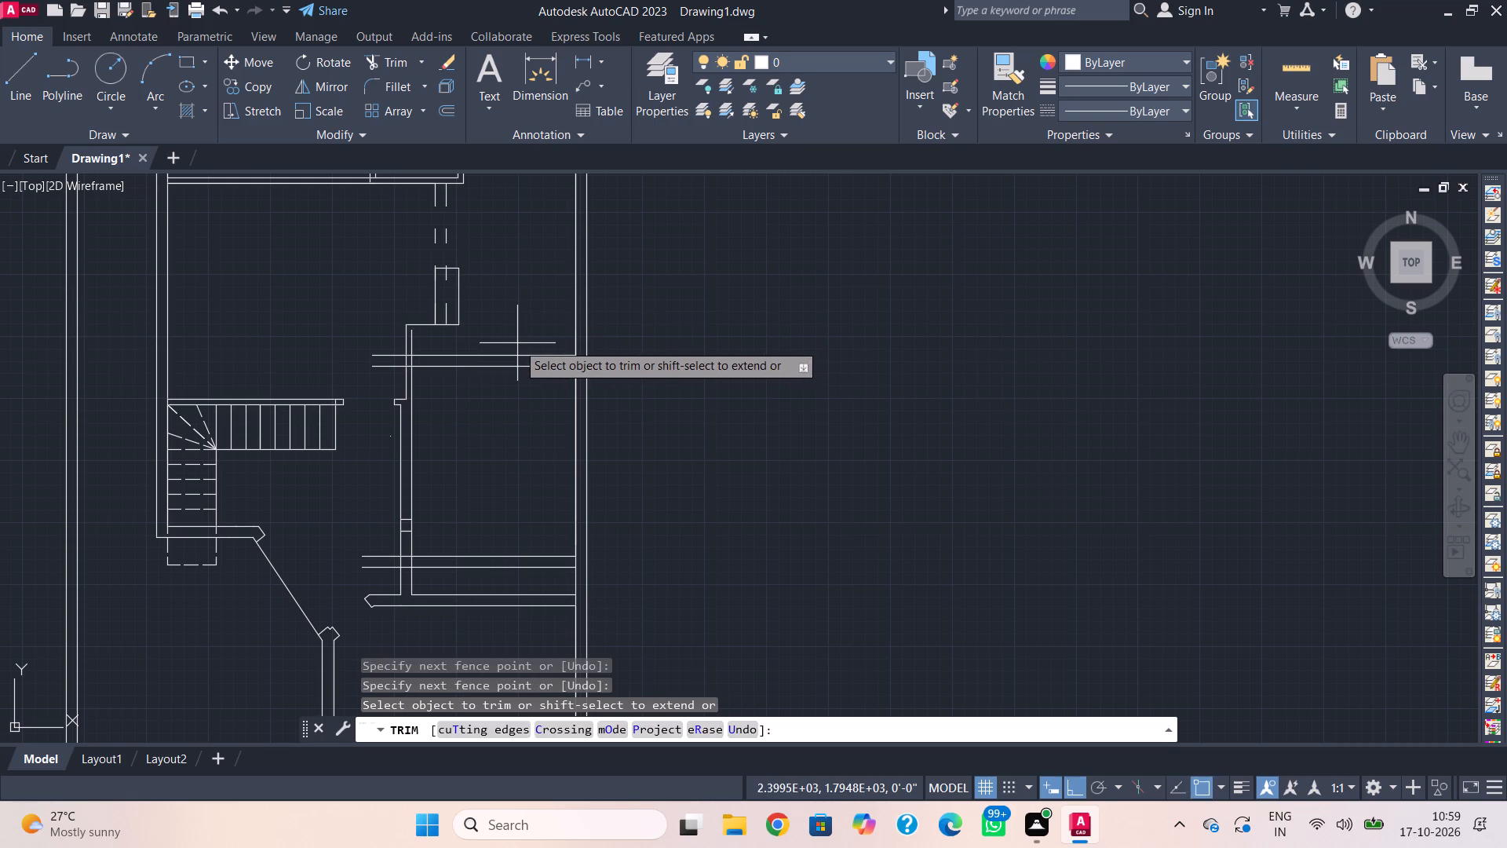
click(425, 338)
drag(423, 316, 423, 318)
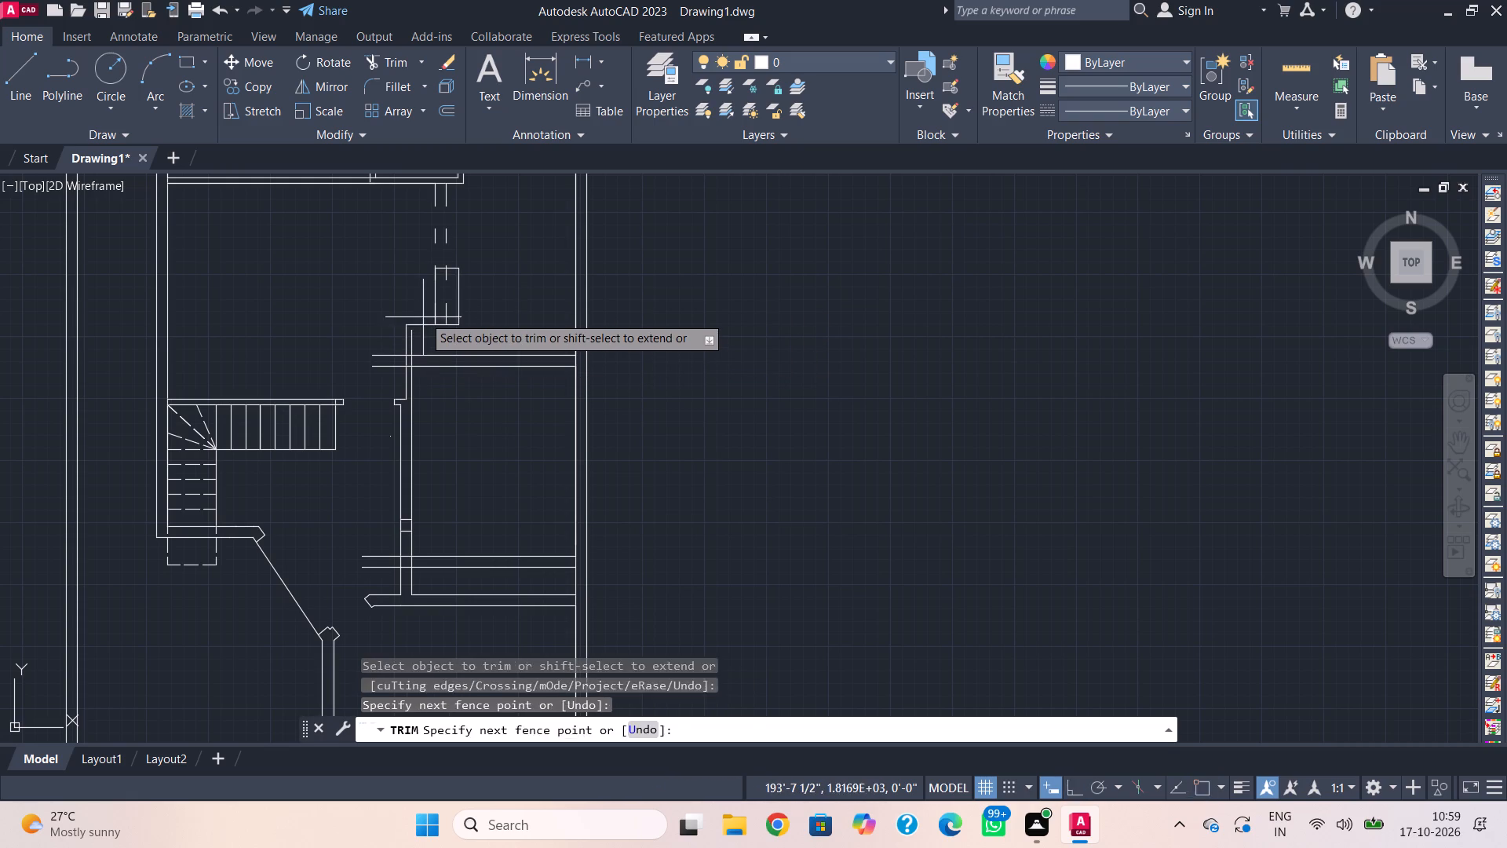
drag(423, 318, 422, 333)
double_click(421, 339)
Trim the ends of the new upper wall's two lines that project past the side wall towards the stairs.
click(388, 345)
drag(388, 345, 385, 364)
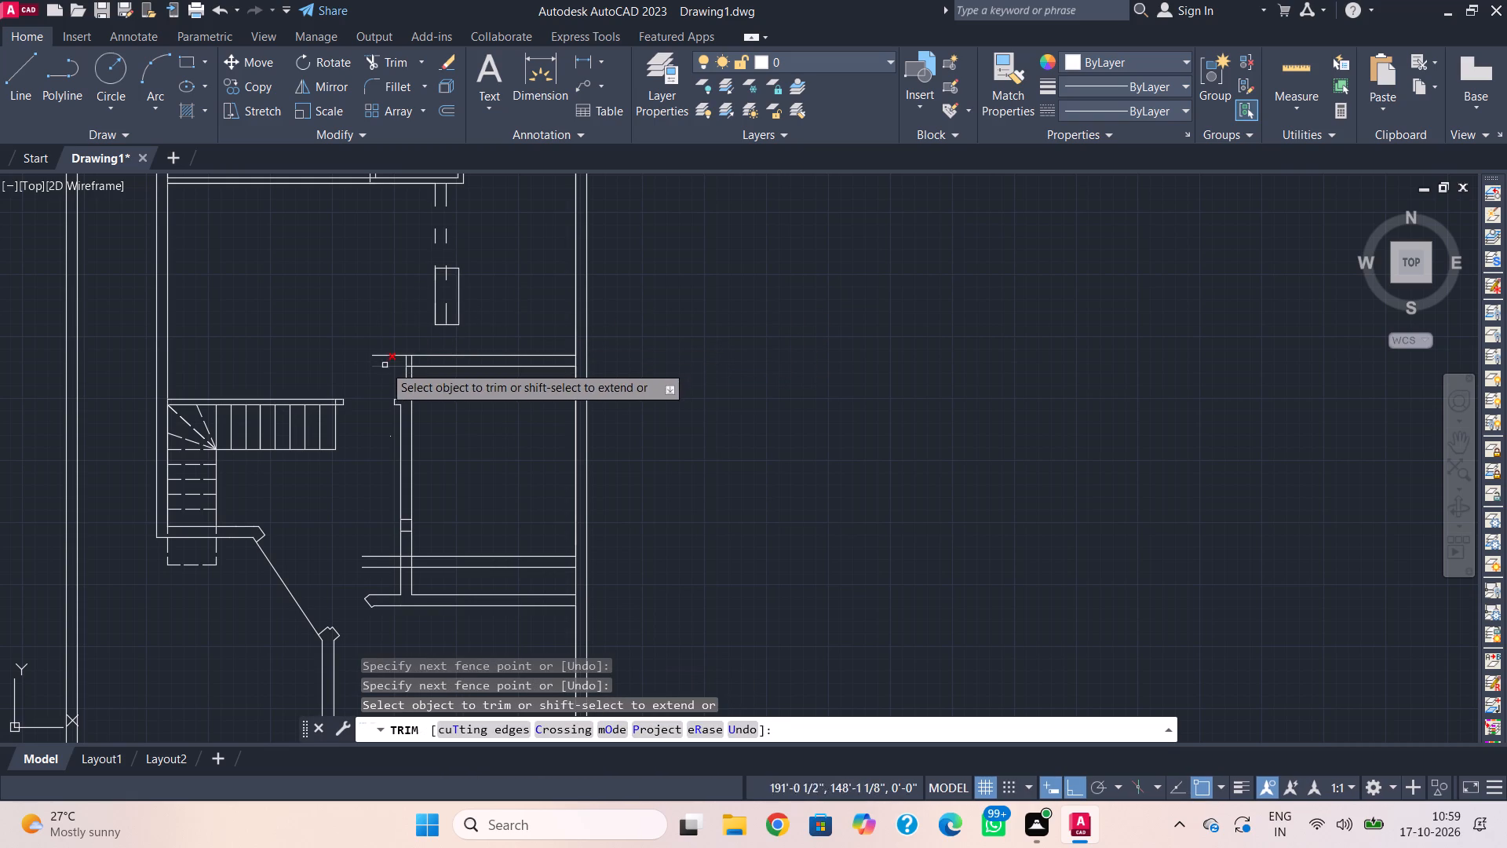
click(388, 377)
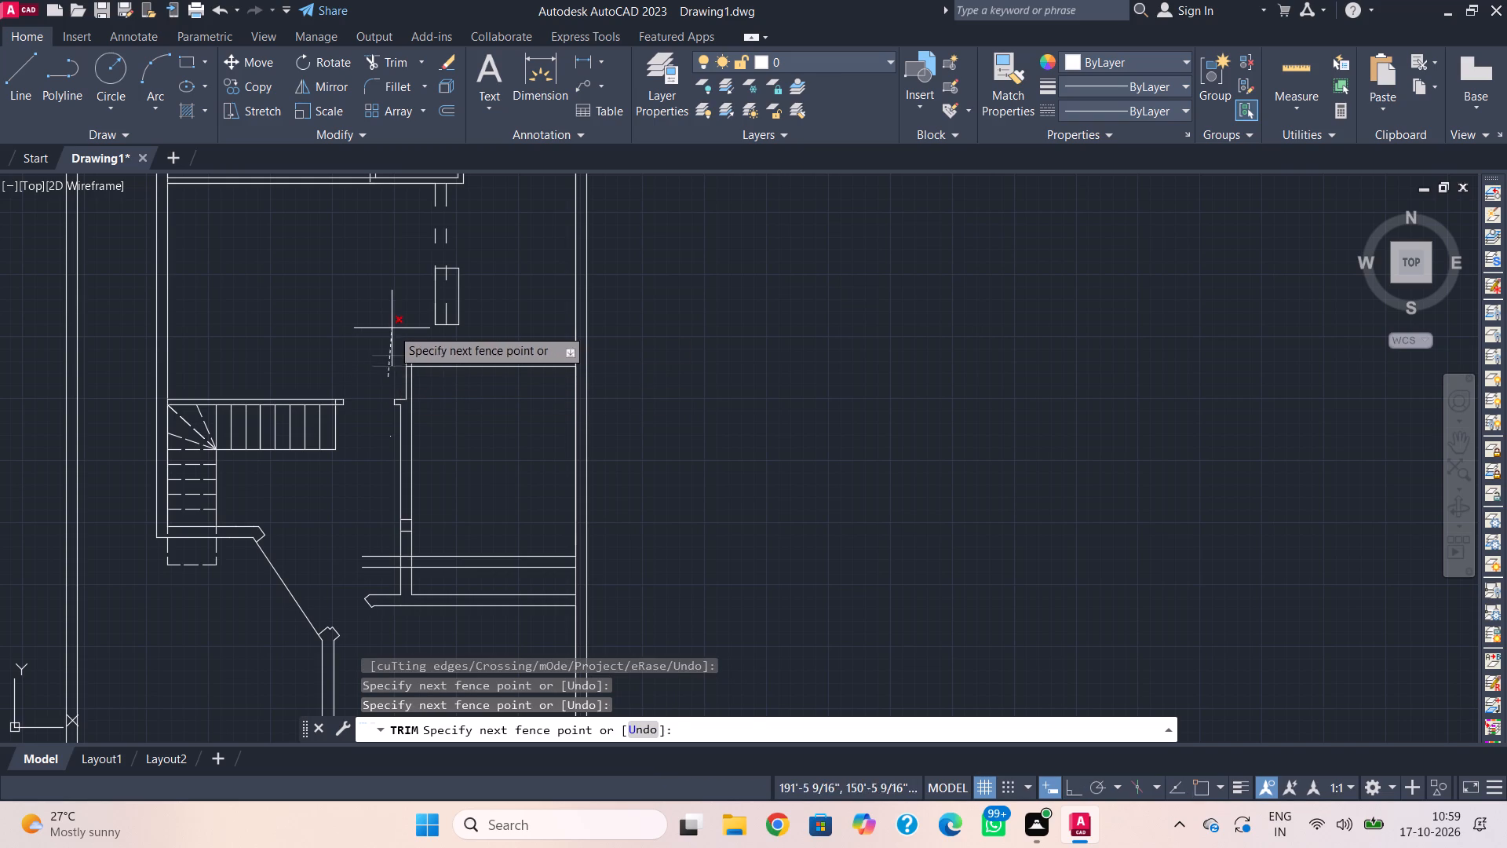
click(392, 327)
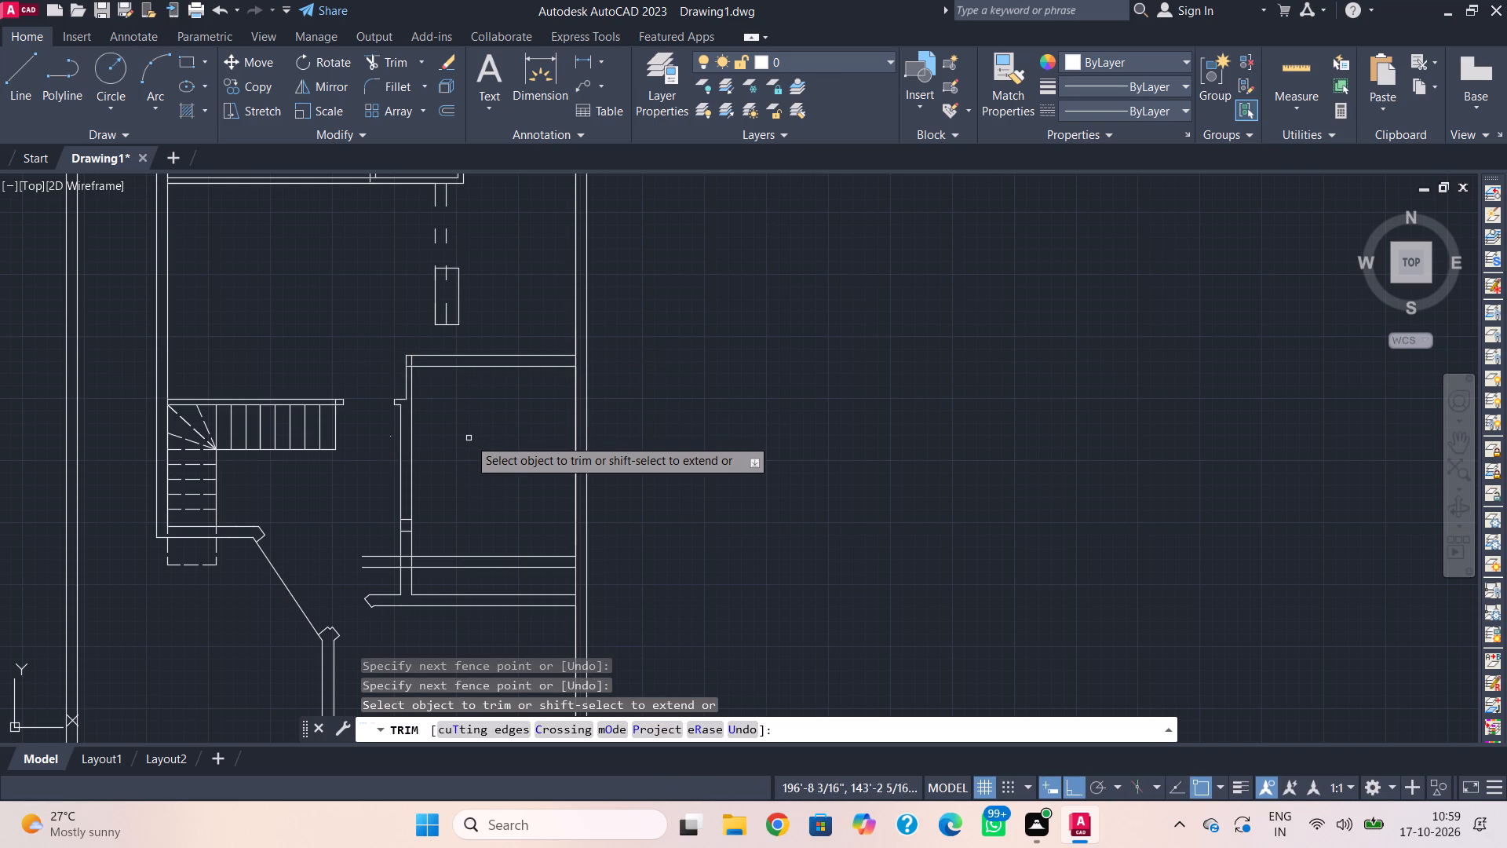
Remove the closing line at the foot of the wall stub above the room and extend the stub's lines to the new upper wall.
scroll(469, 438, up, 1)
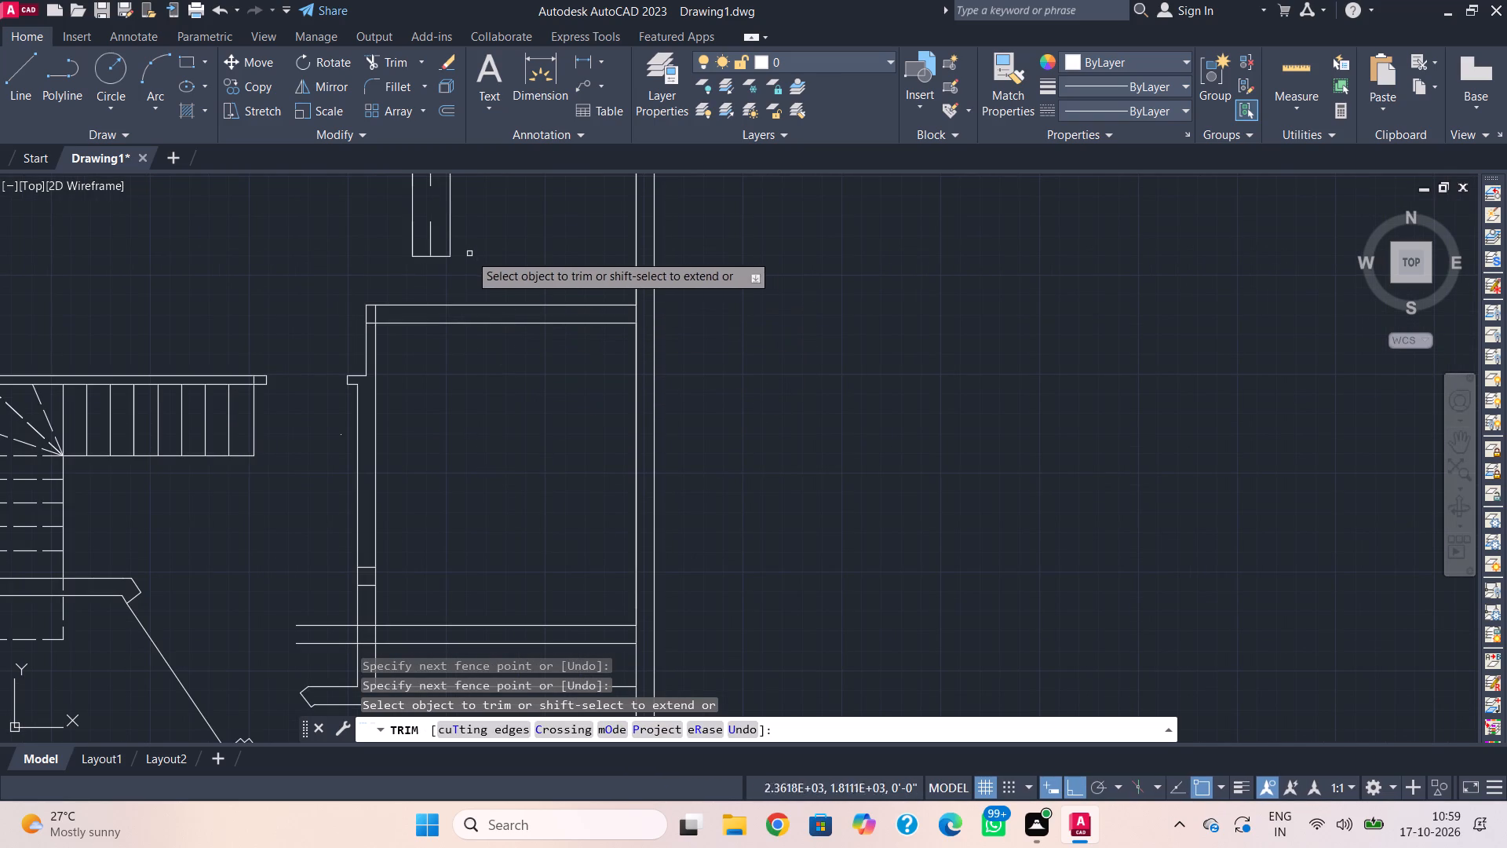
click(442, 257)
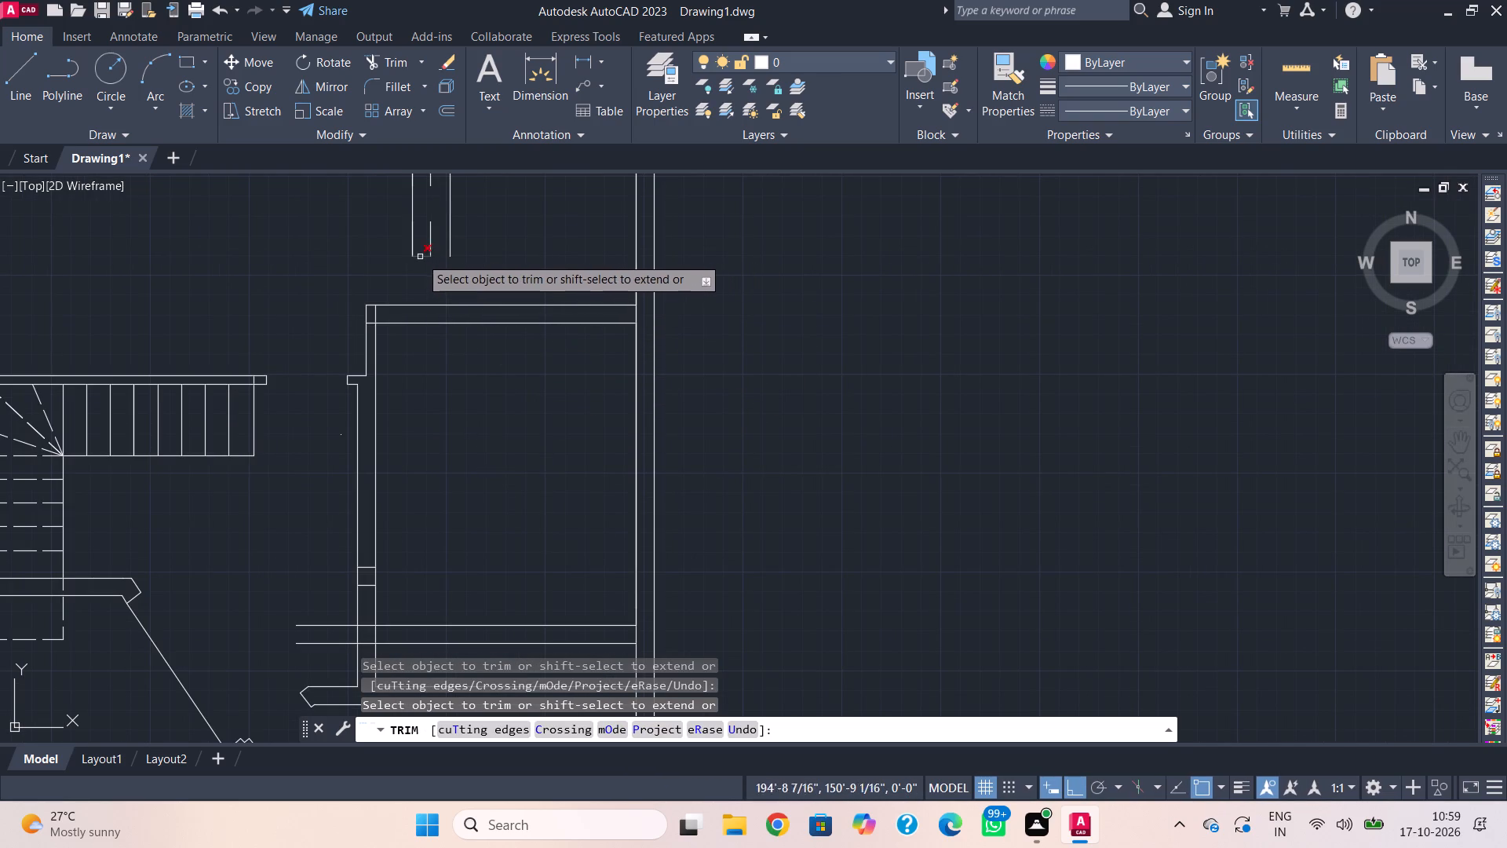
click(421, 256)
key(Escape)
text(ex)
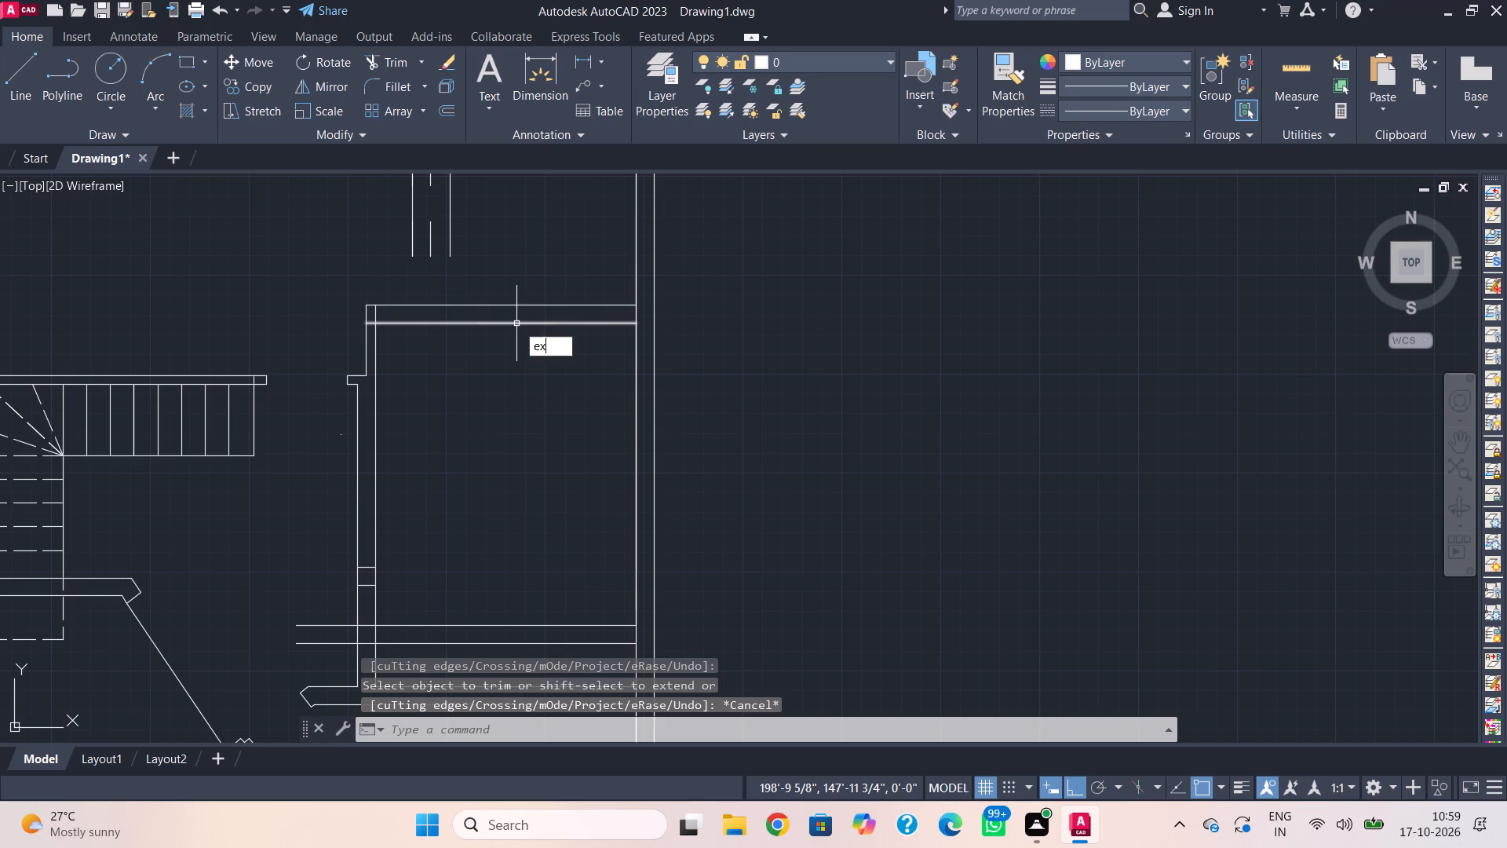
key(space)
click(462, 246)
click(397, 248)
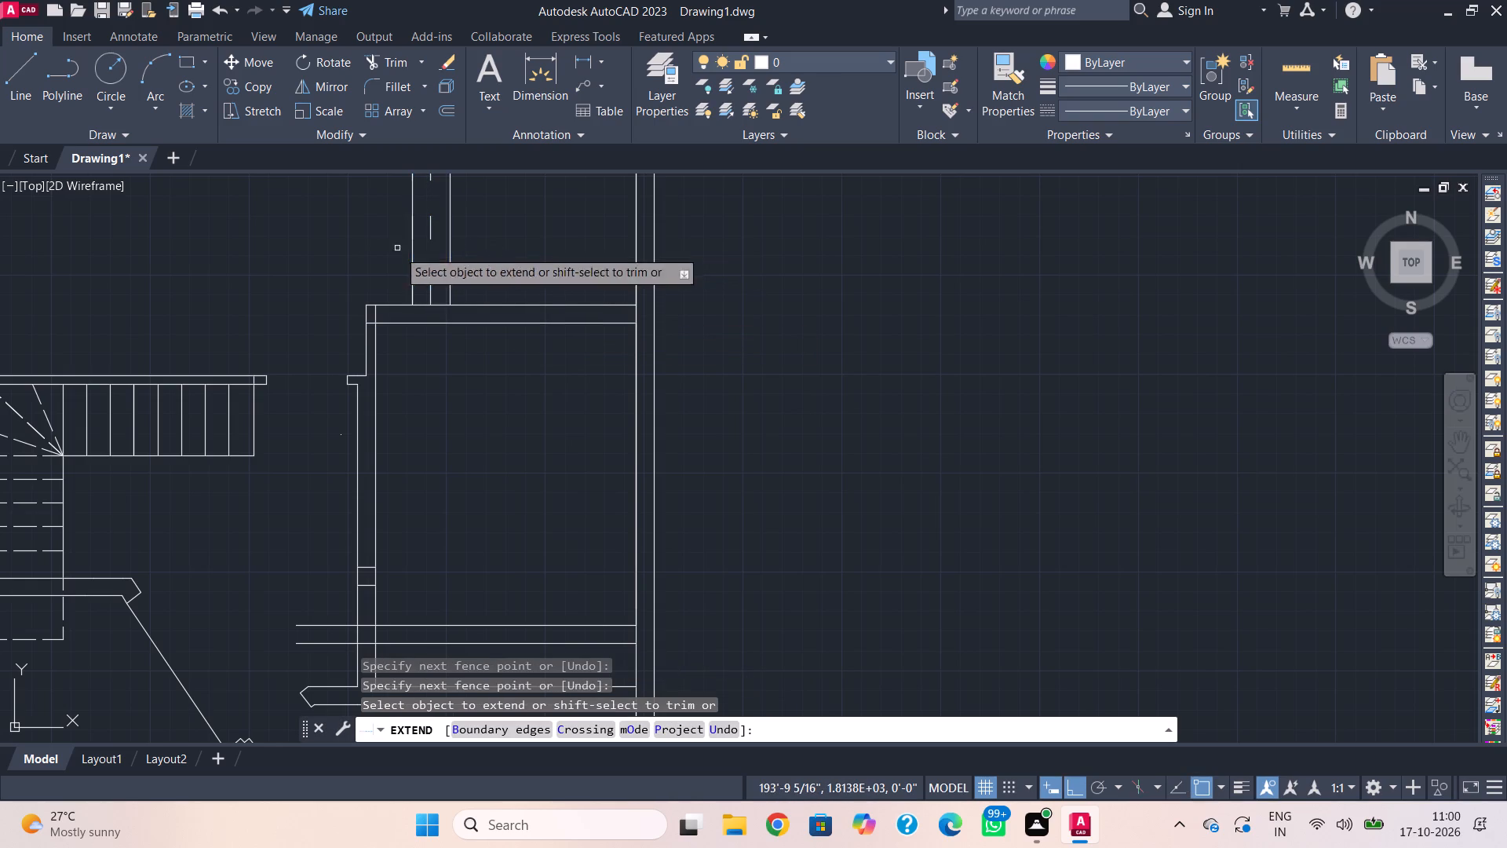
Draw an 11'3" line down the outer wall from the new lower wall's bottom face, continuing horizontally past the lower room's opposite wall.
scroll(567, 355, down, 2)
middle_drag(567, 375, 563, 404)
scroll(569, 429, up, 1)
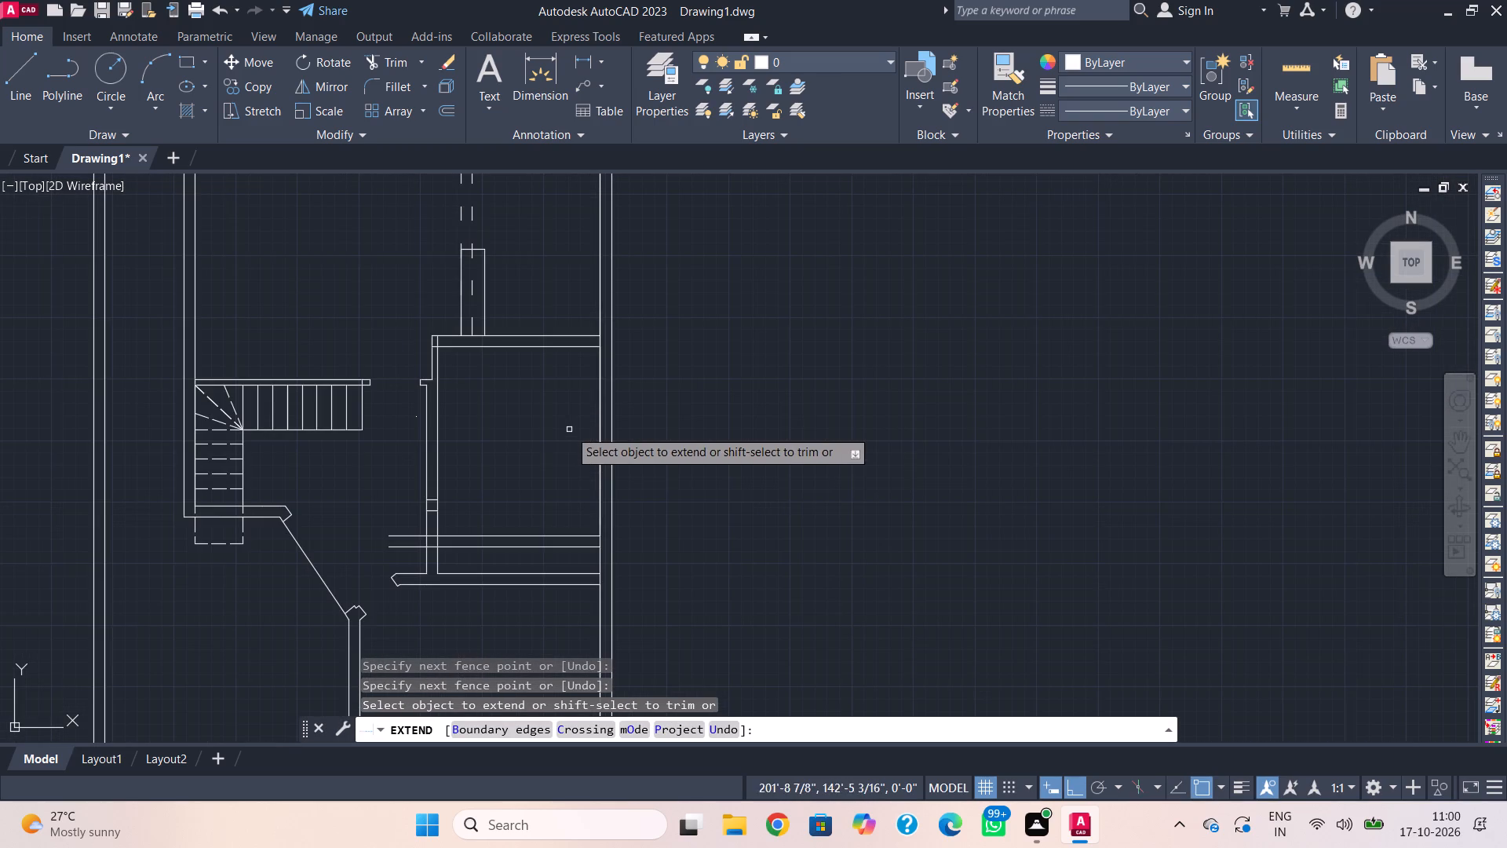
middle_drag(458, 568, 526, 535)
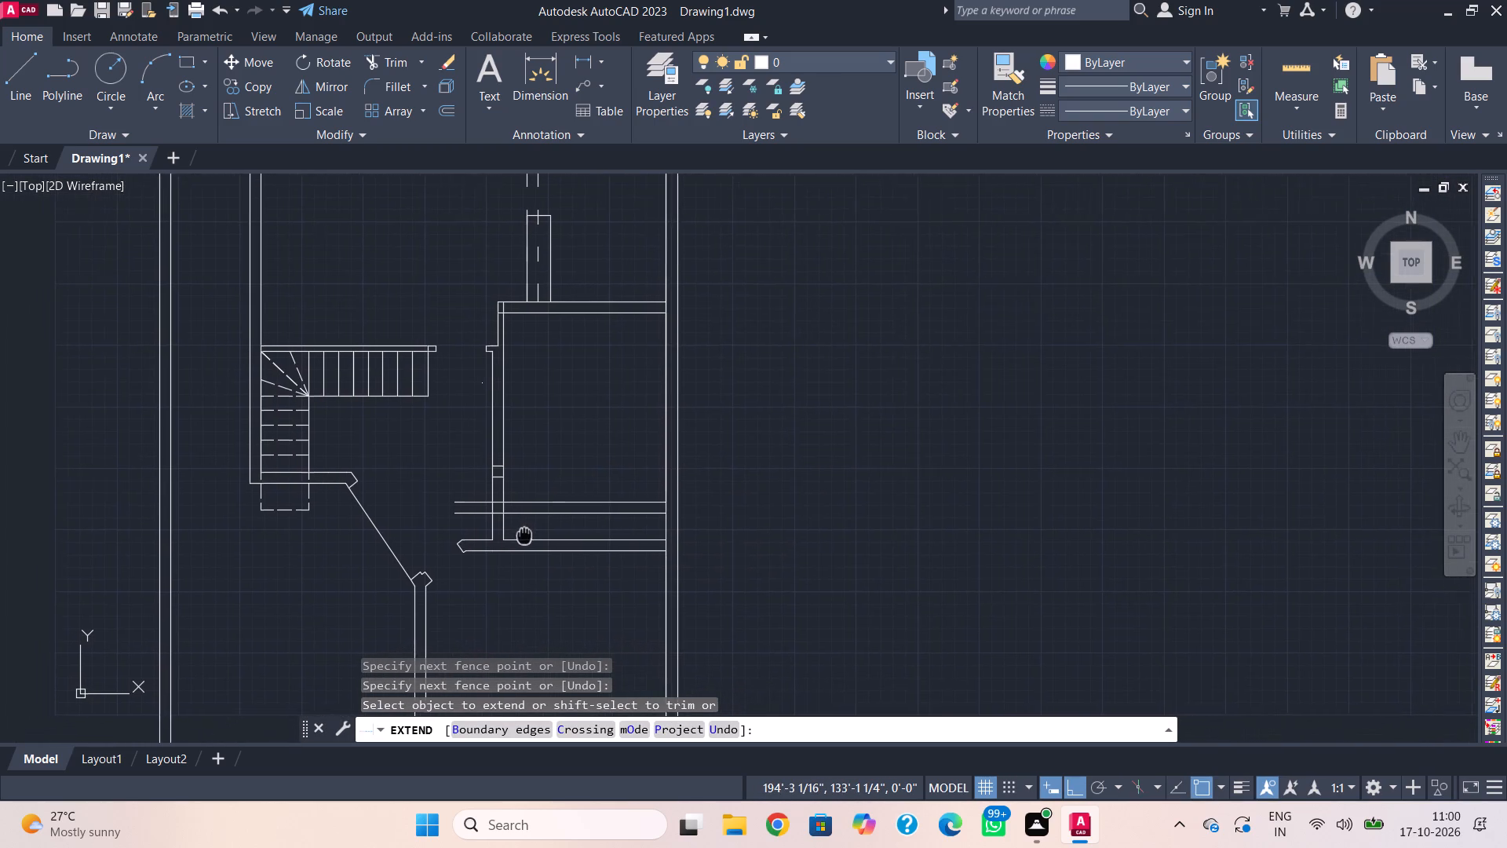
middle_drag(526, 535, 550, 536)
middle_drag(514, 607, 556, 473)
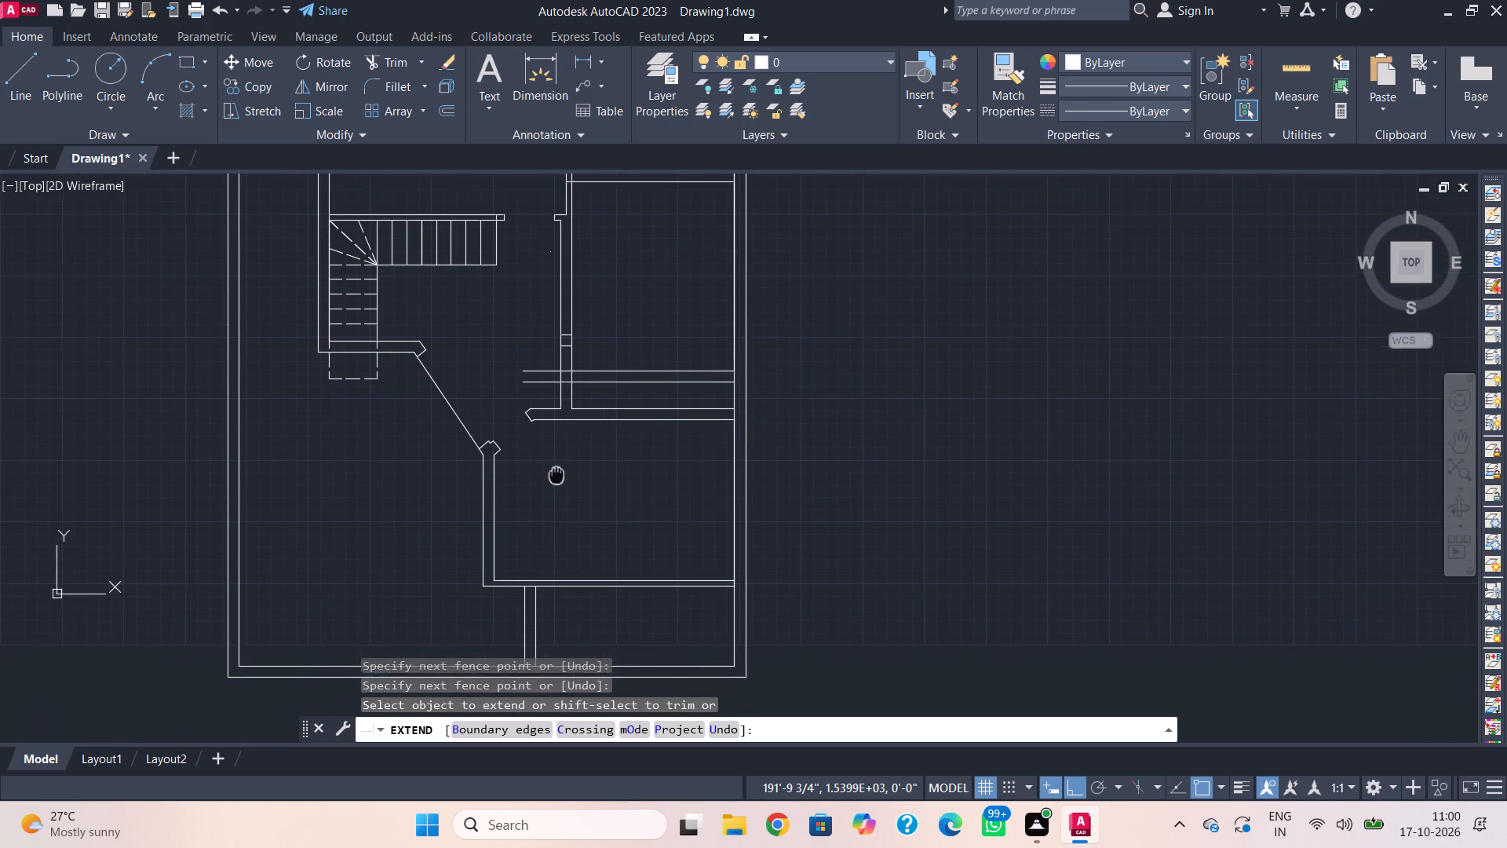
middle_drag(556, 473, 557, 470)
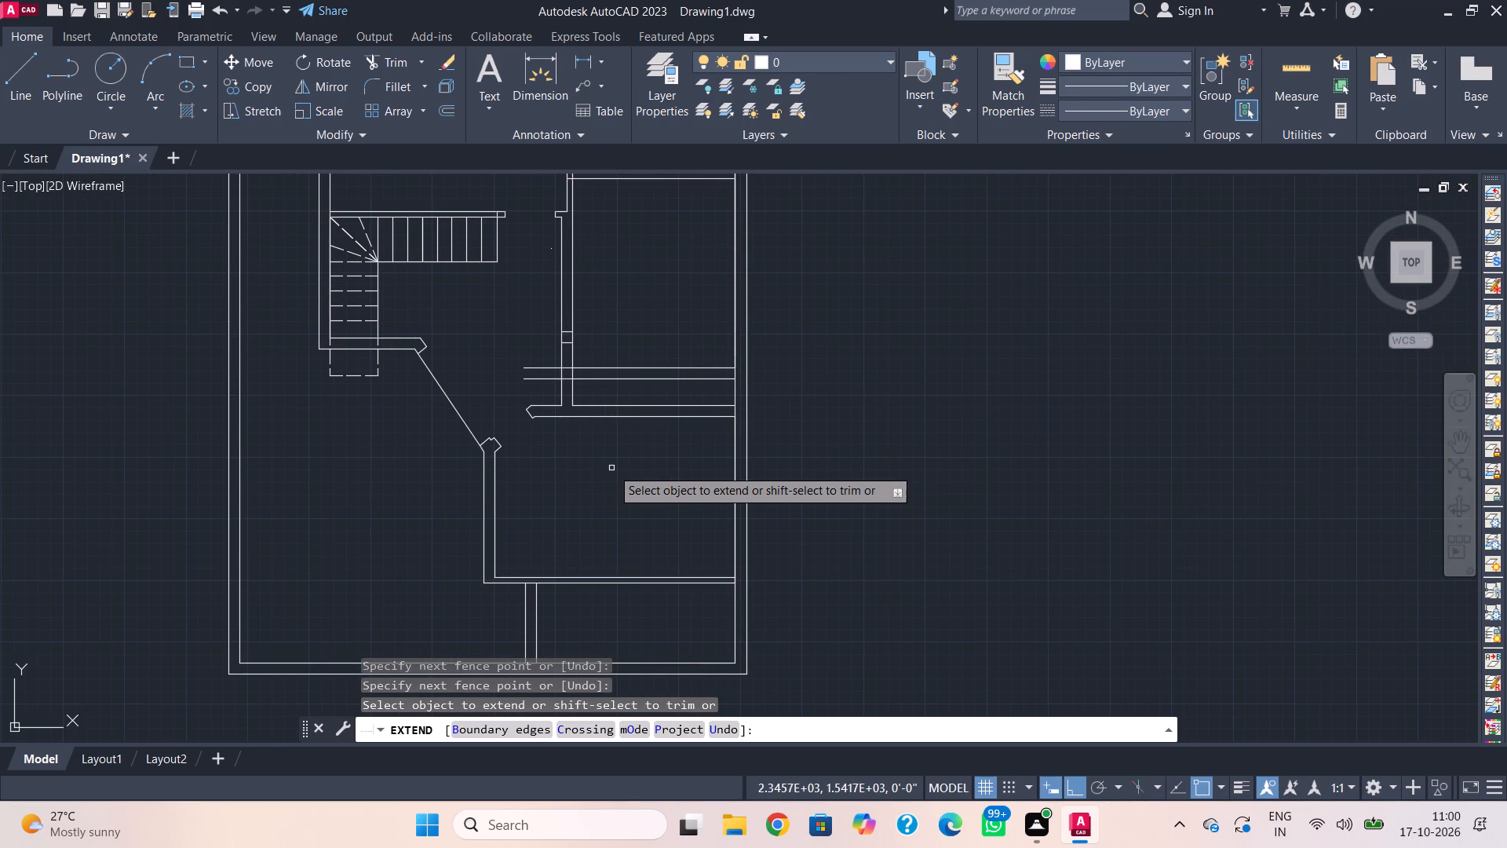
text(l)
key(space)
key(Escape)
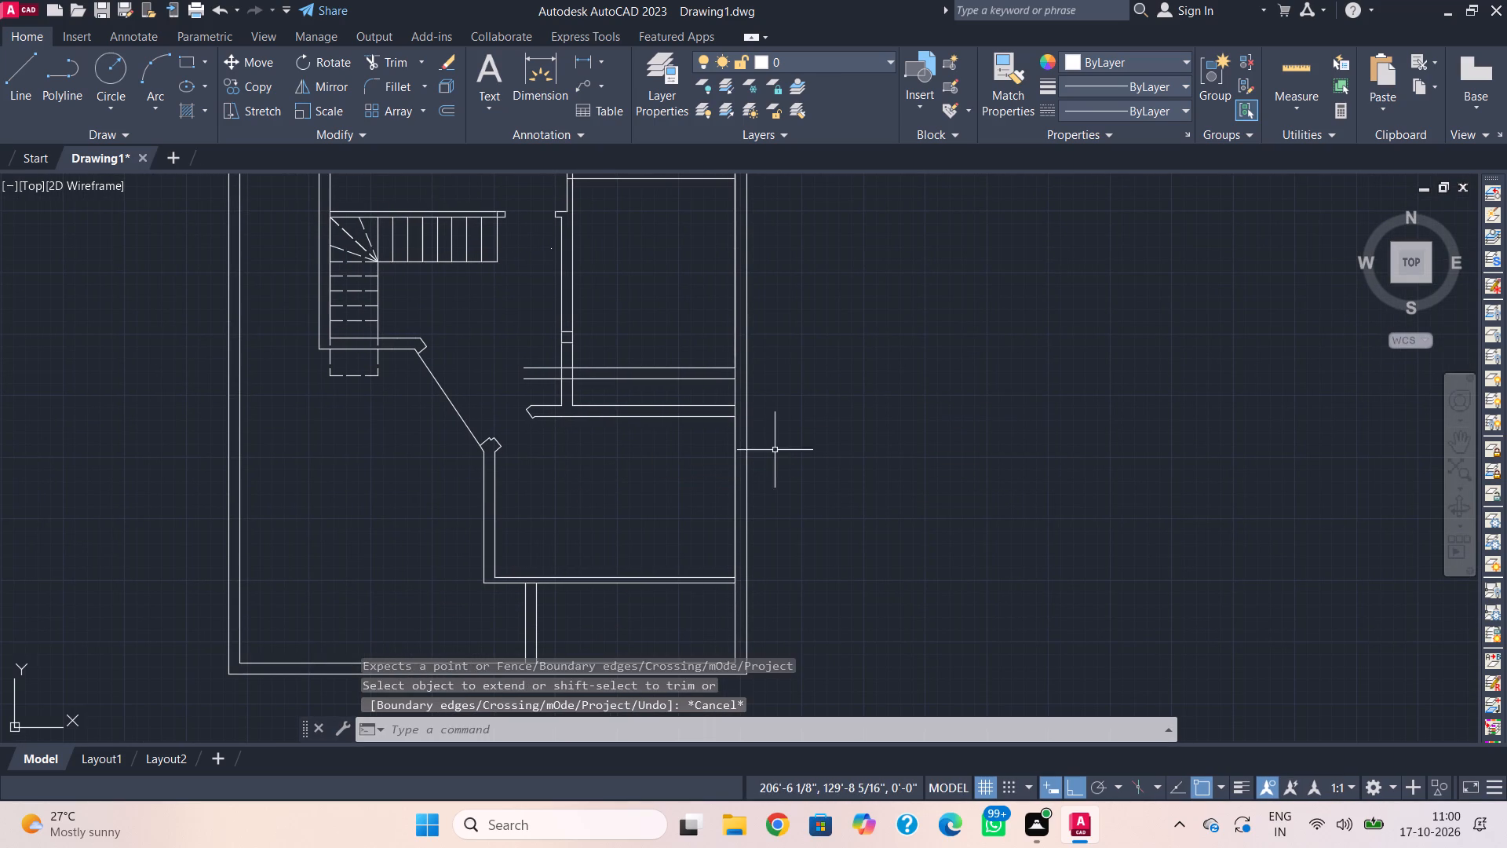
key(Escape)
text(l)
key(space)
click(733, 383)
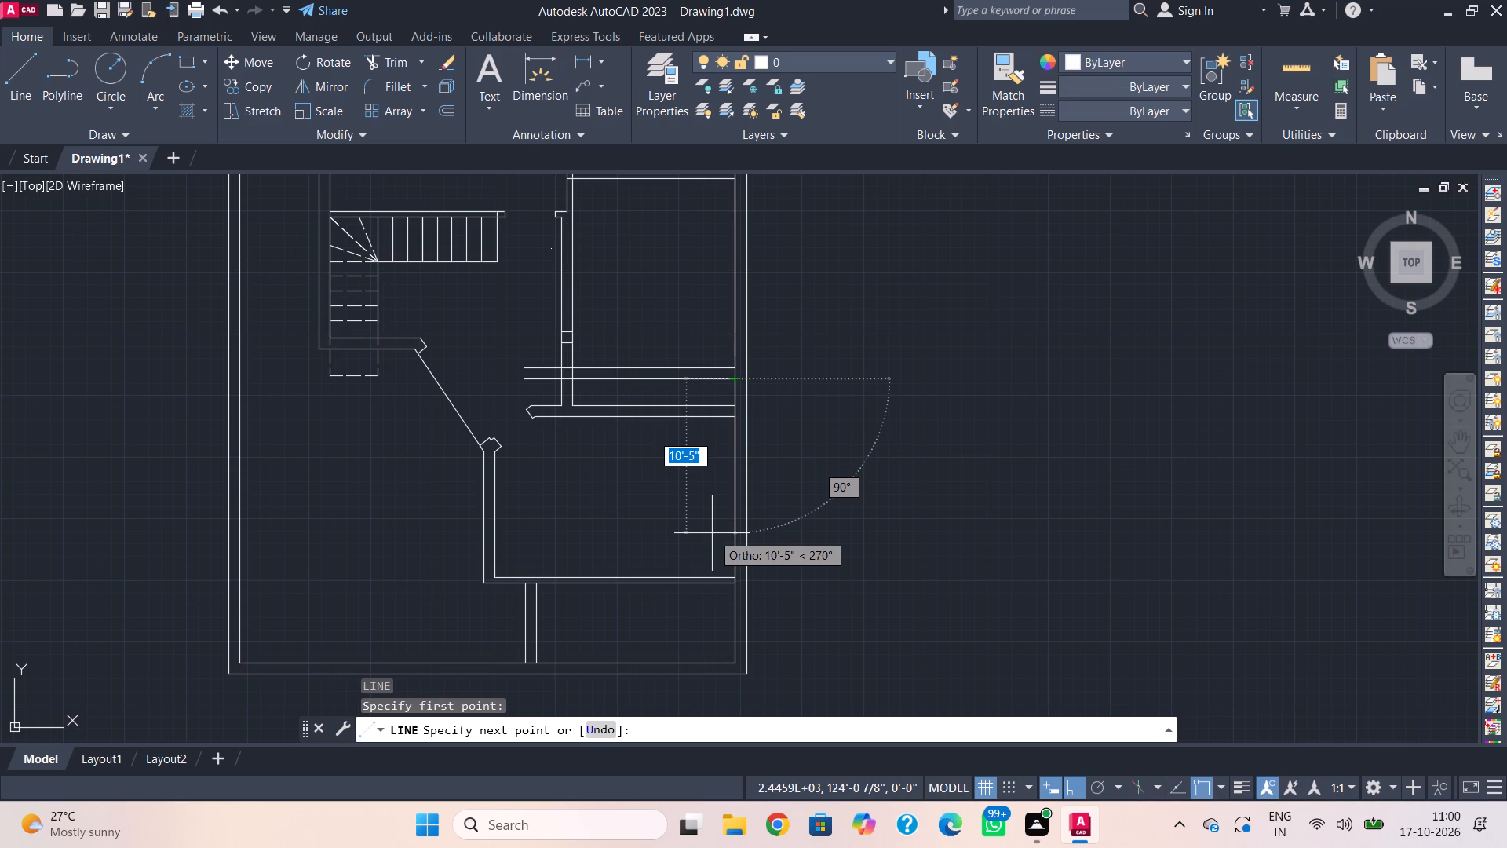
text(11')
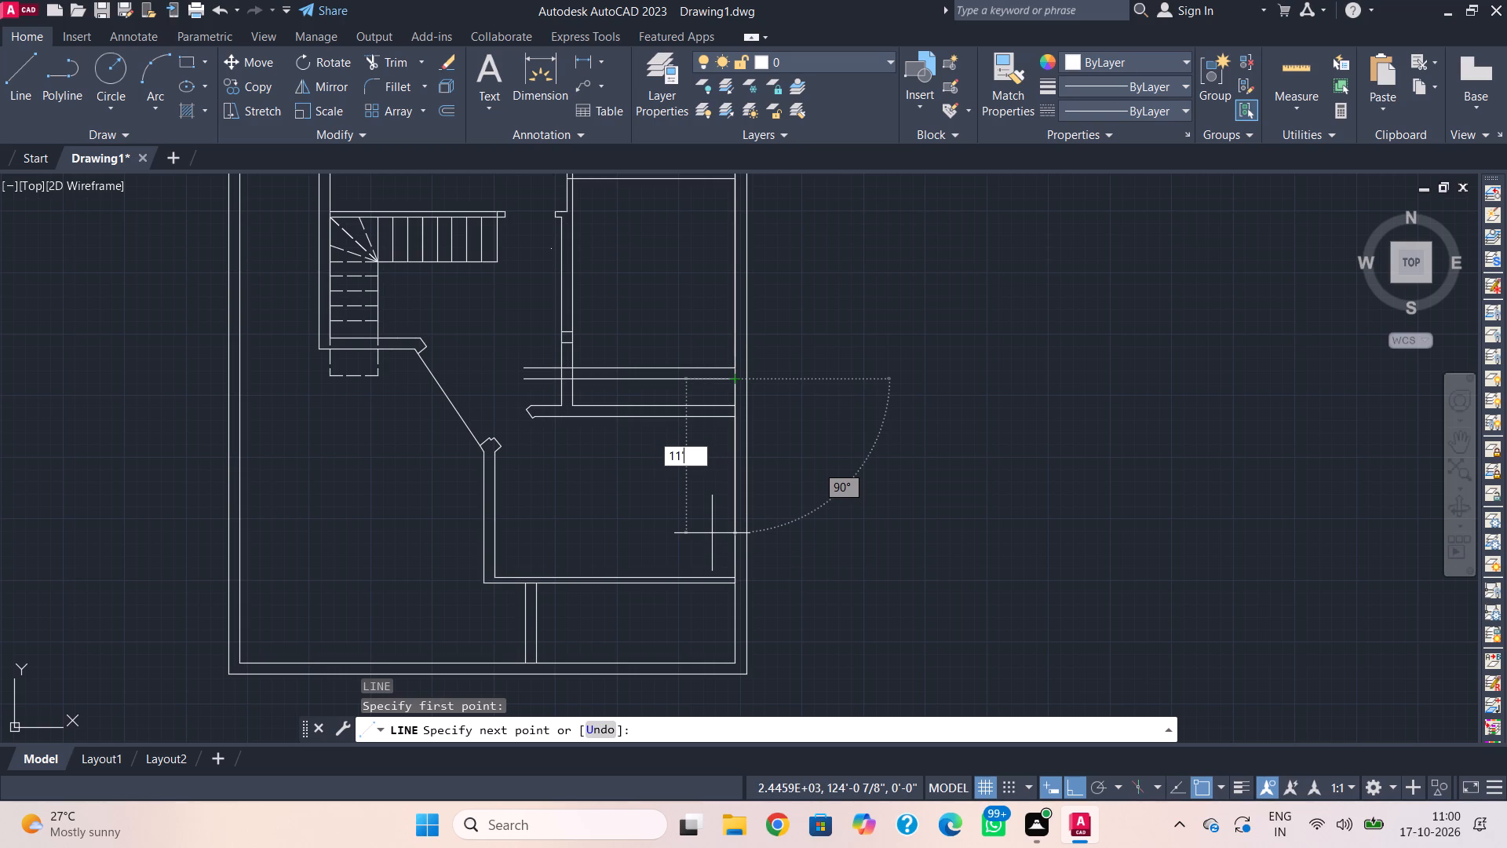
key(3)
key(shift+quotedbl)
key(Return)
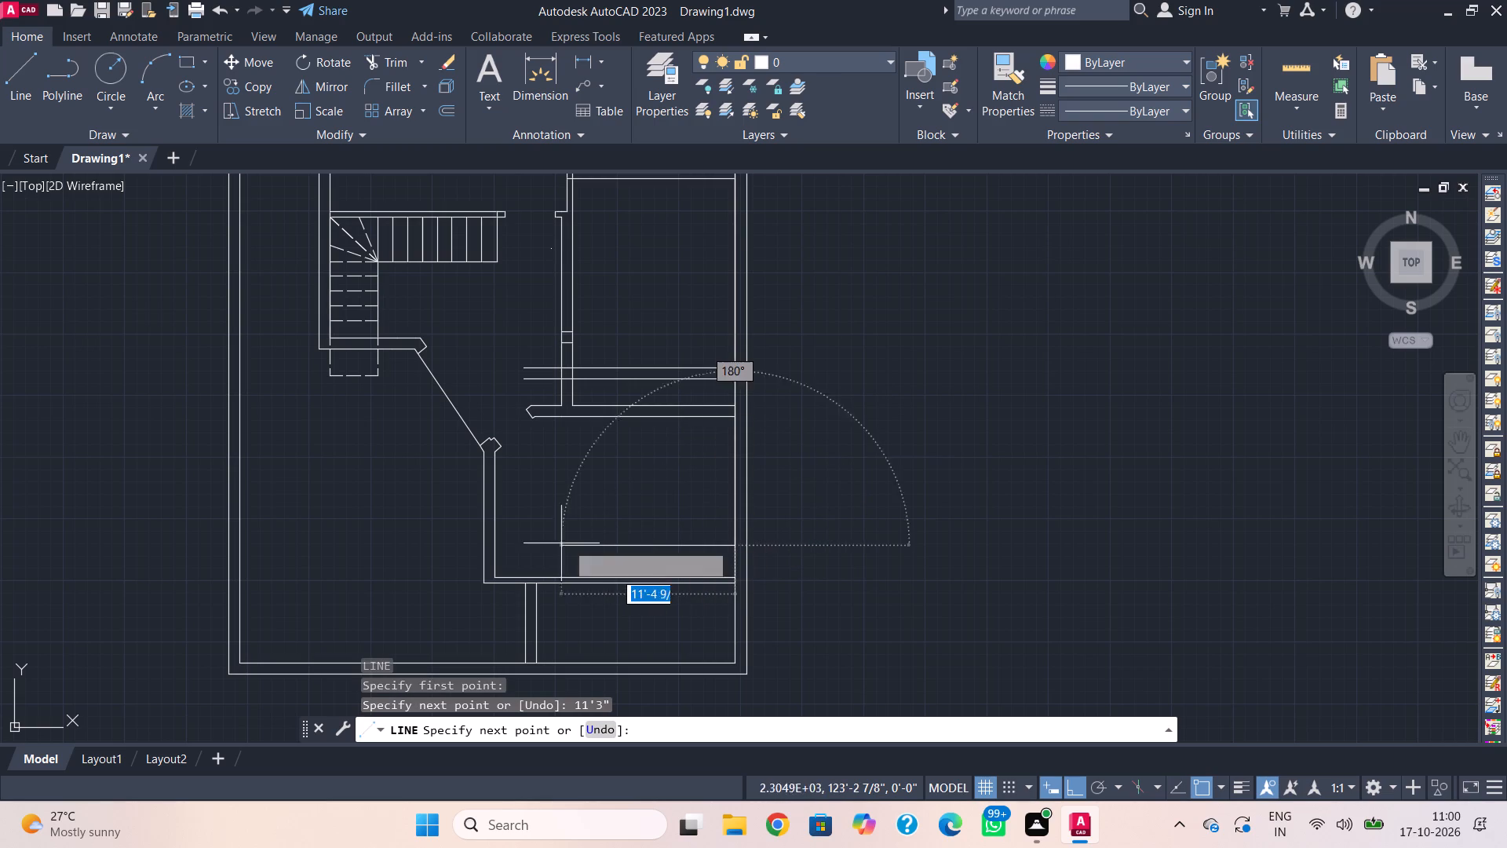
click(452, 556)
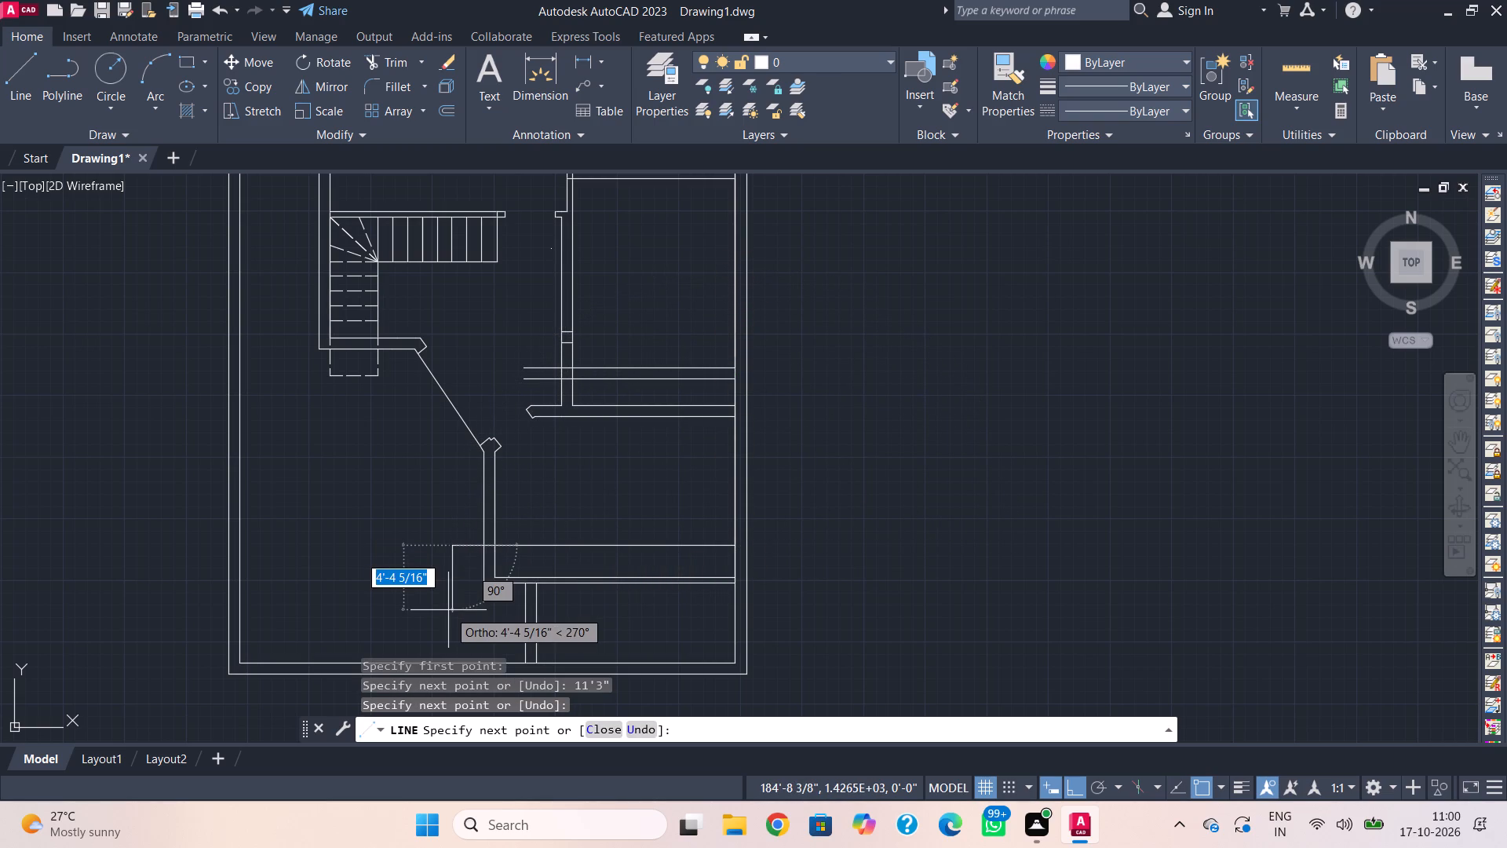
key(Escape)
Offset the new horizontal line 9" downward to form the second face of the lower room's bottom wall.
text(o)
key(space)
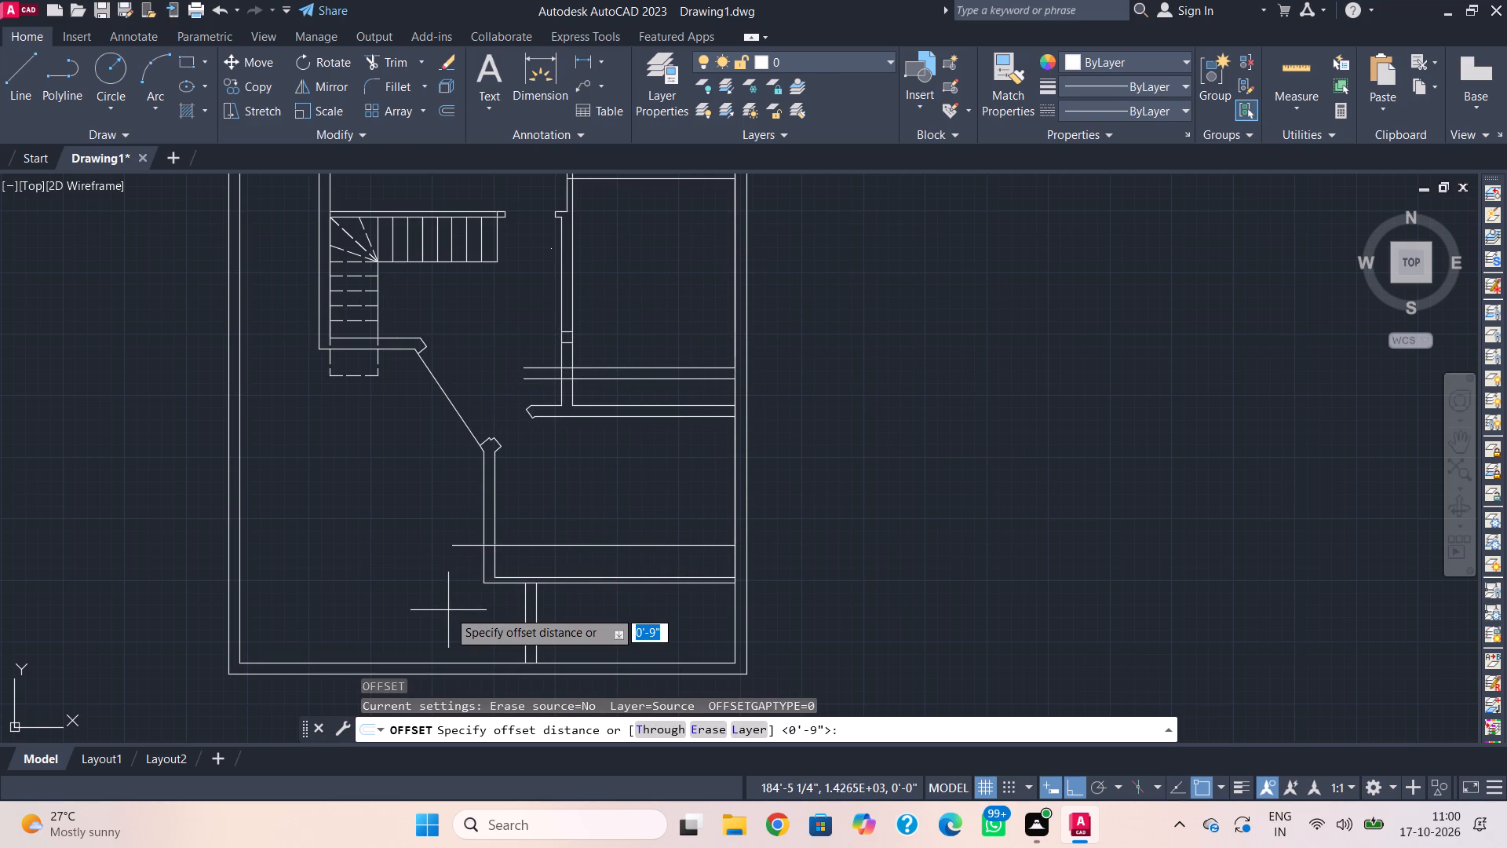
key(space)
click(531, 546)
click(523, 562)
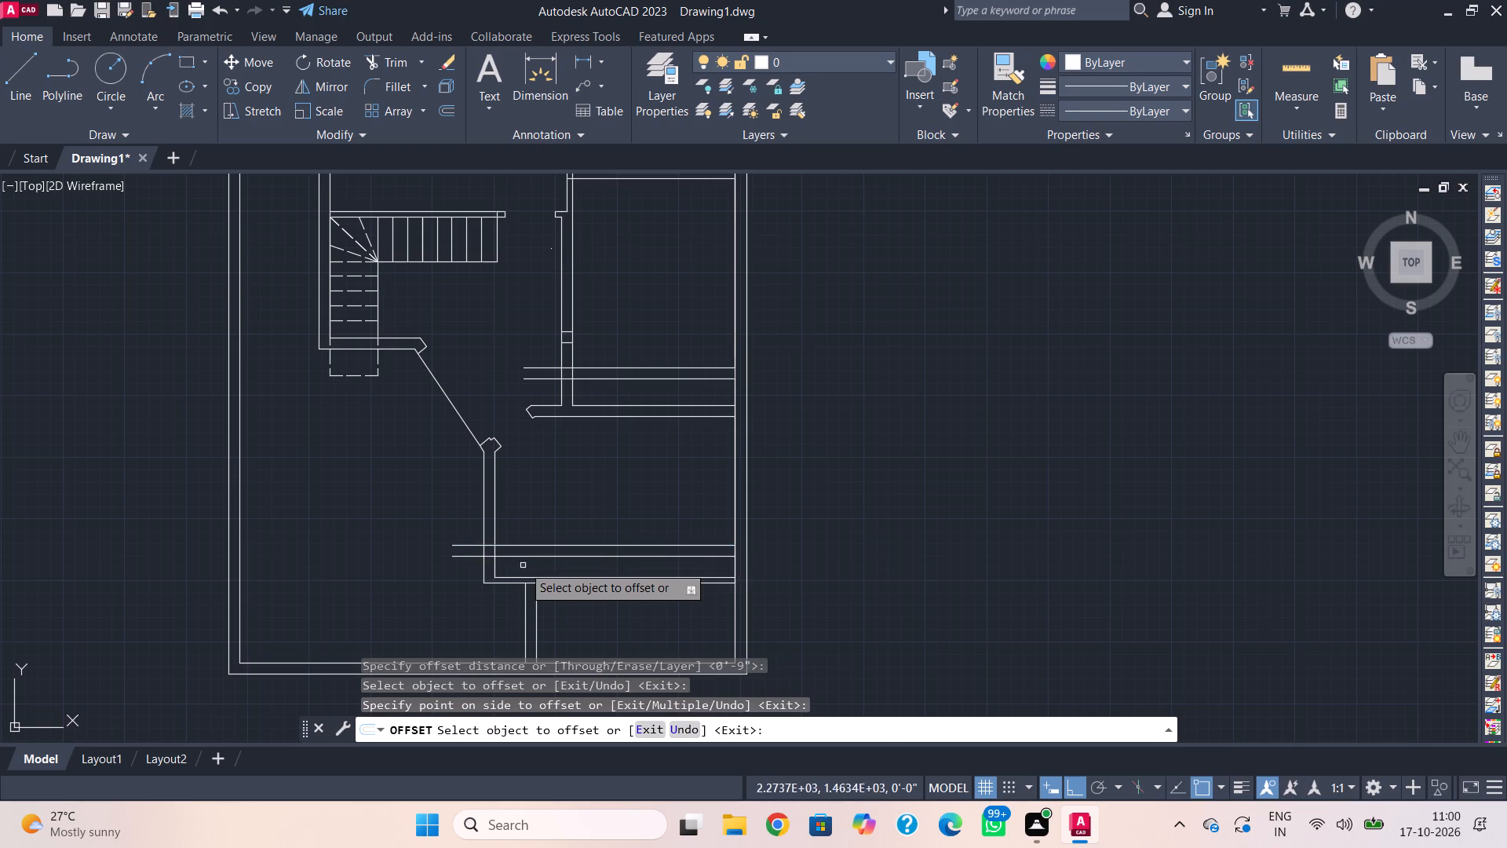
key(Escape)
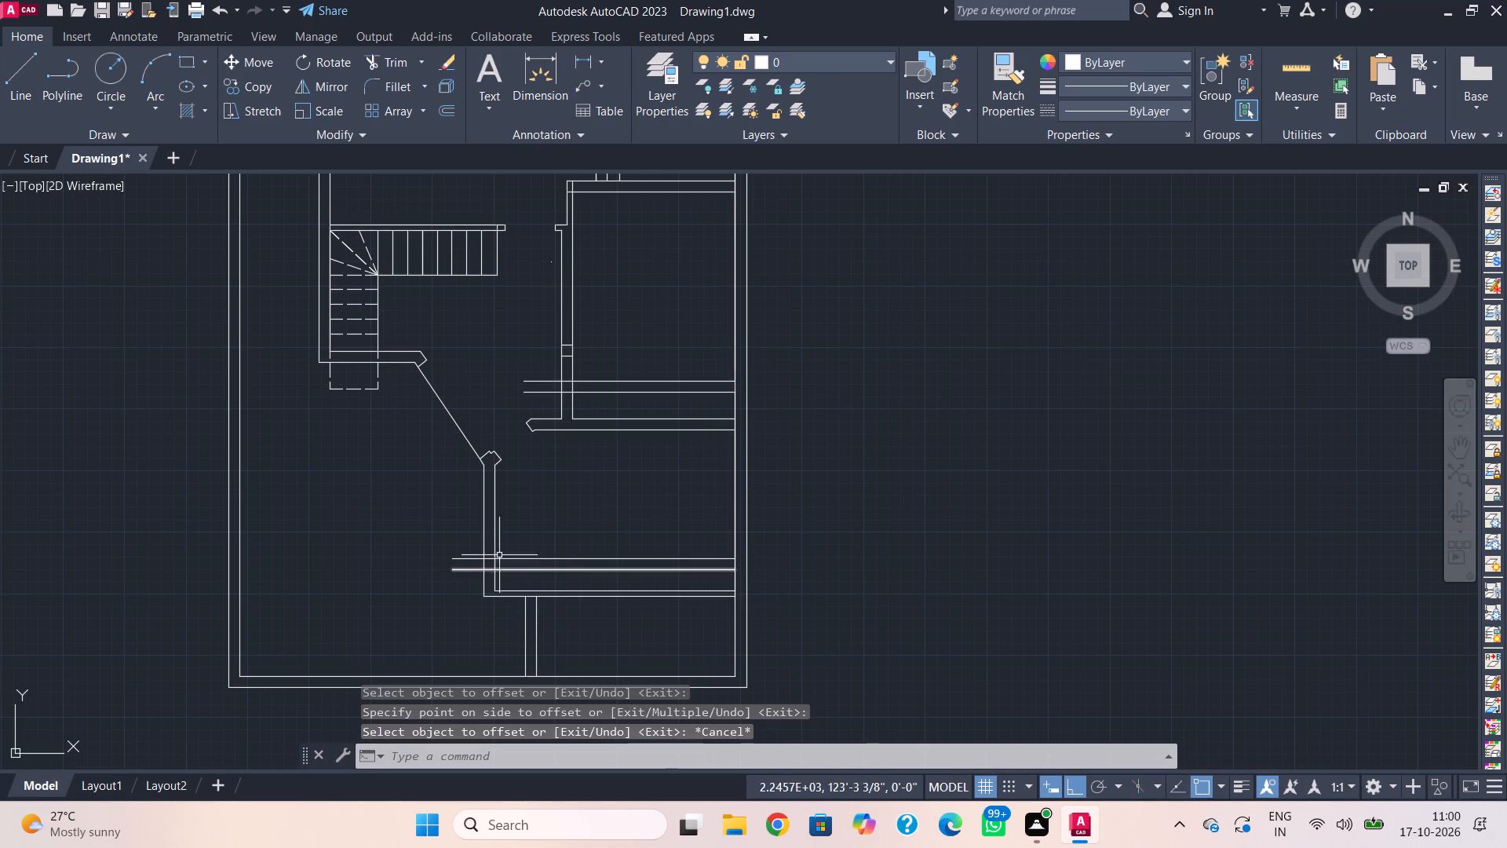
Trim the ends of the new bottom wall's two lines that project beyond the lower room's vertical wall.
text(tr)
key(space)
drag(458, 533, 464, 561)
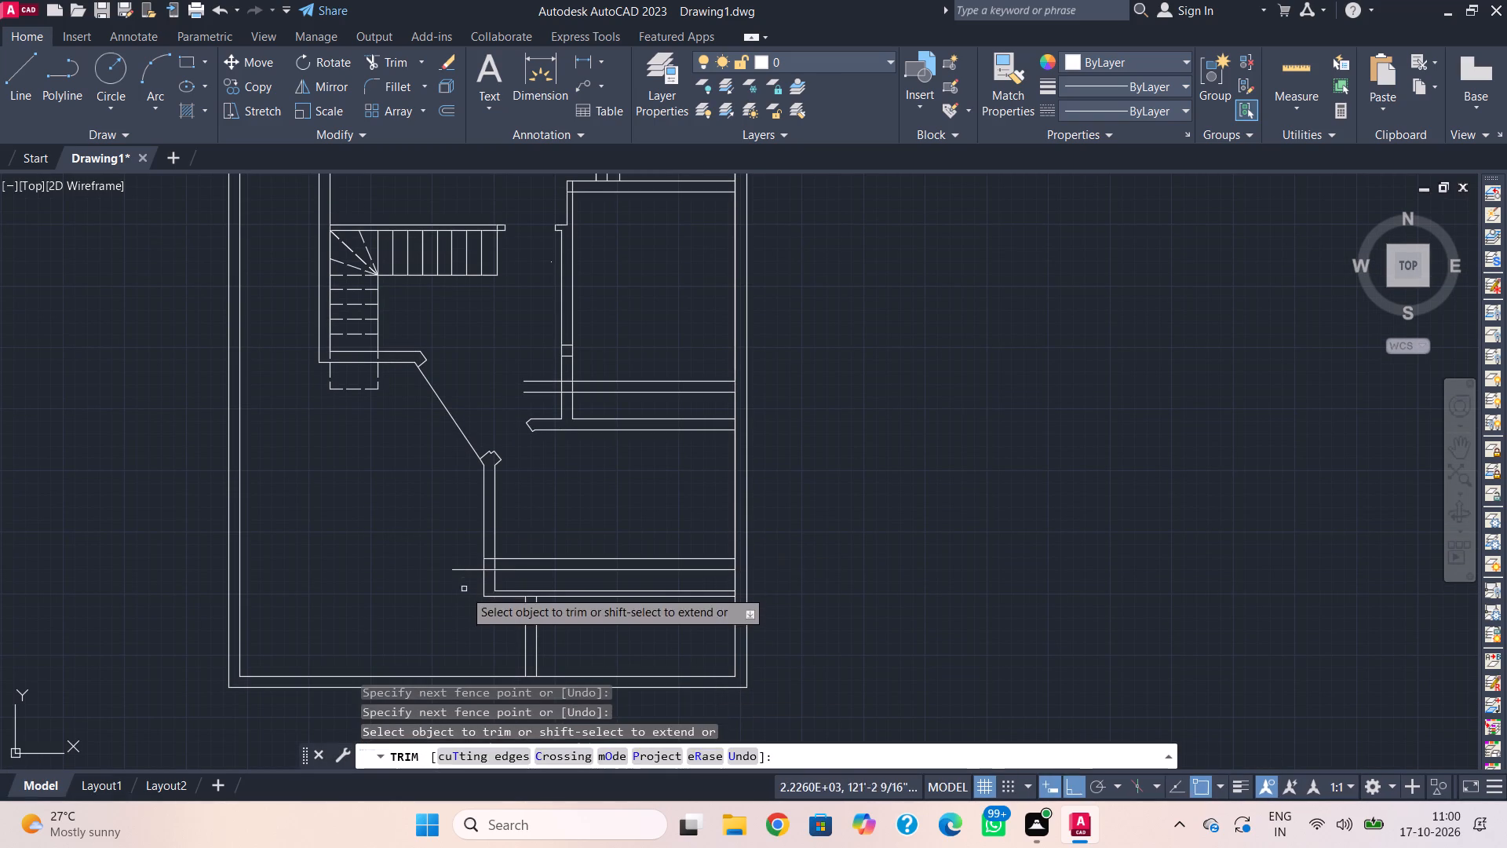
click(464, 590)
click(469, 560)
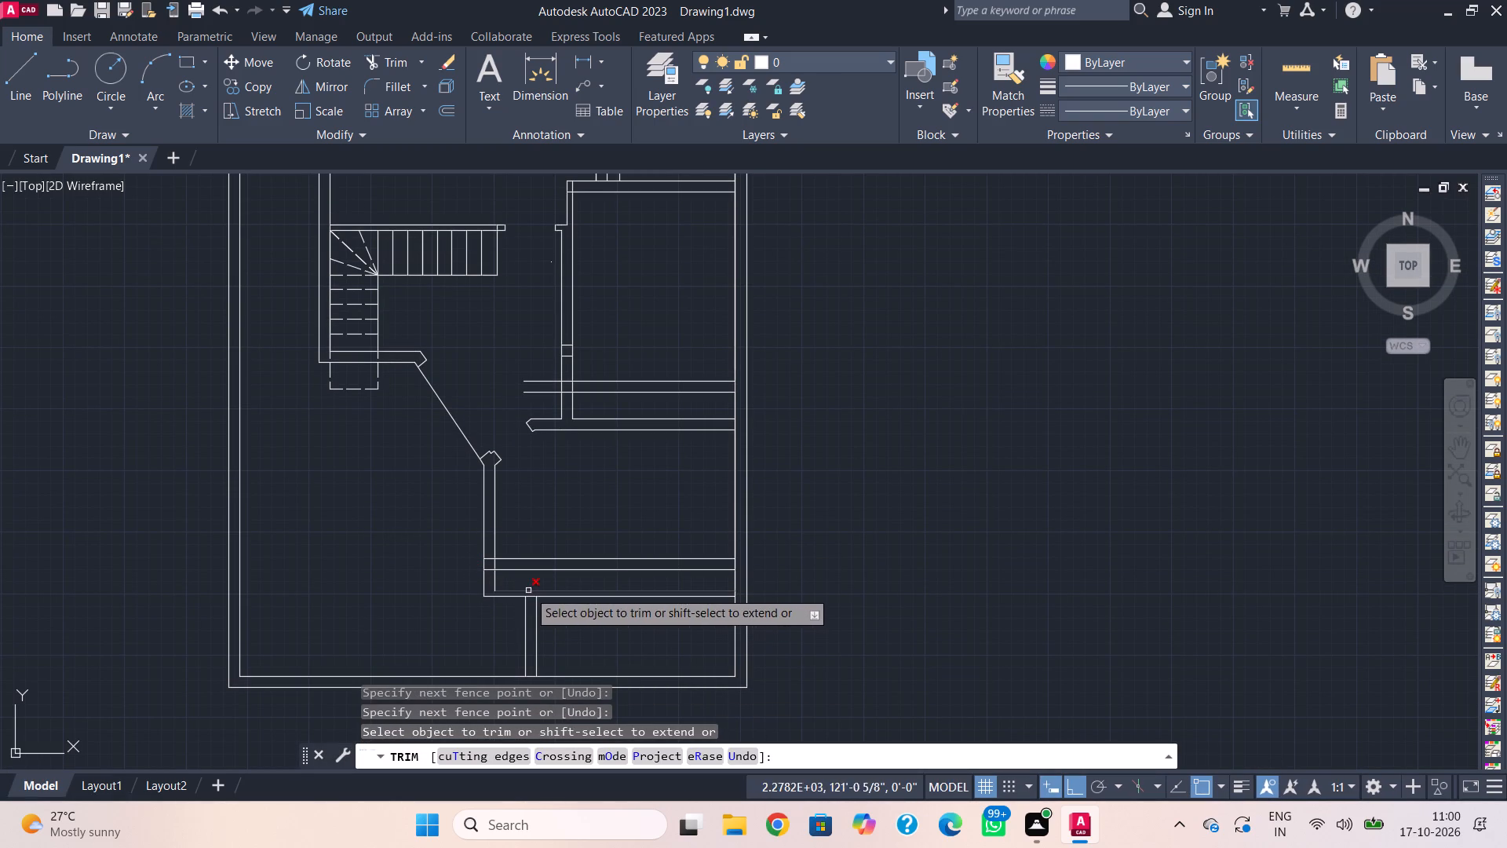
Trim the lower room's former bottom wall lines and the vertical wall ends left below the new bottom wall.
click(522, 579)
click(503, 616)
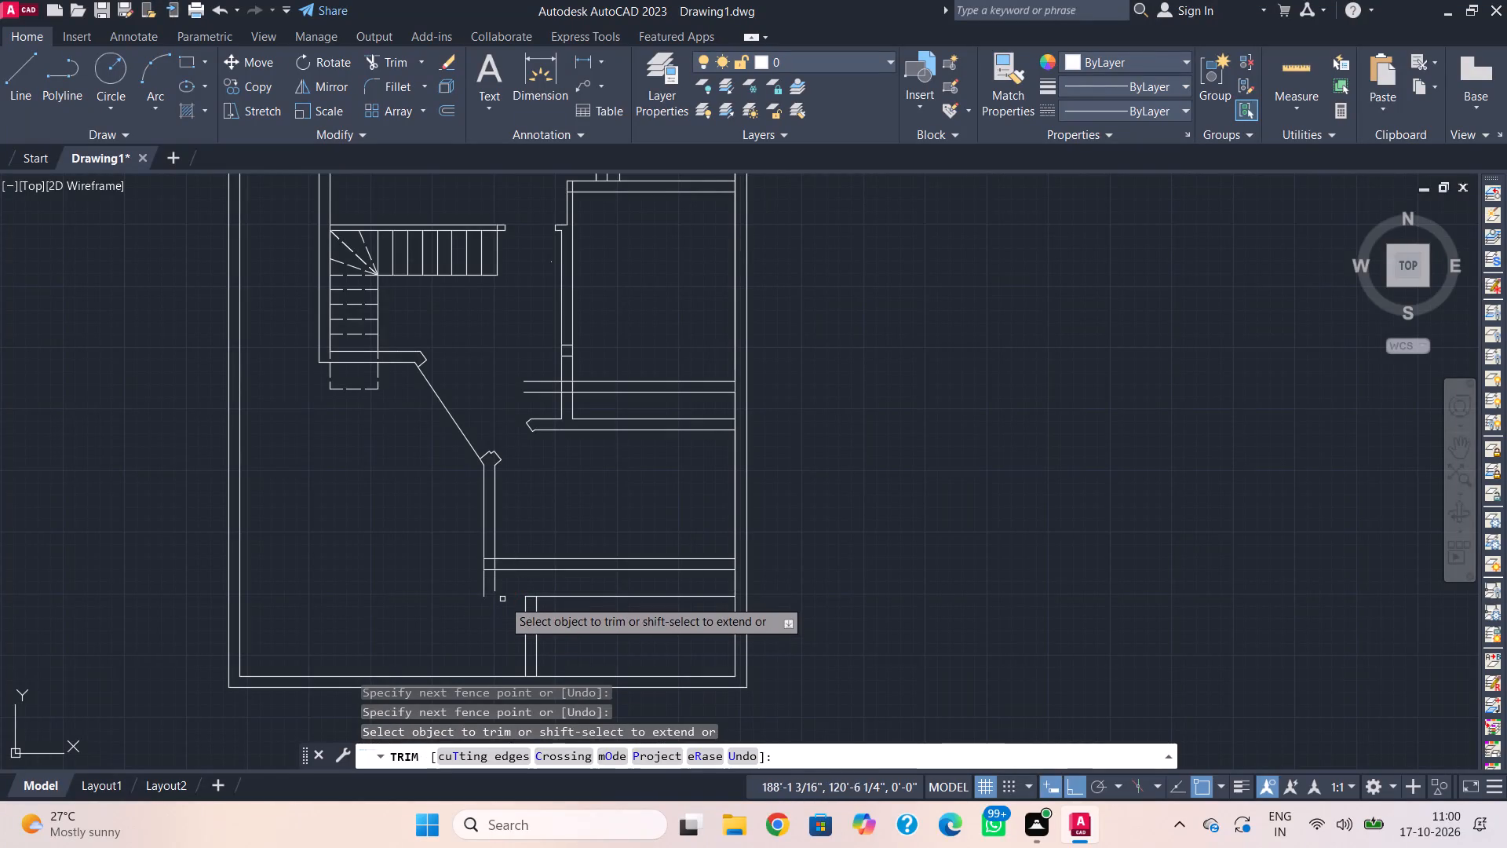
click(500, 585)
click(462, 585)
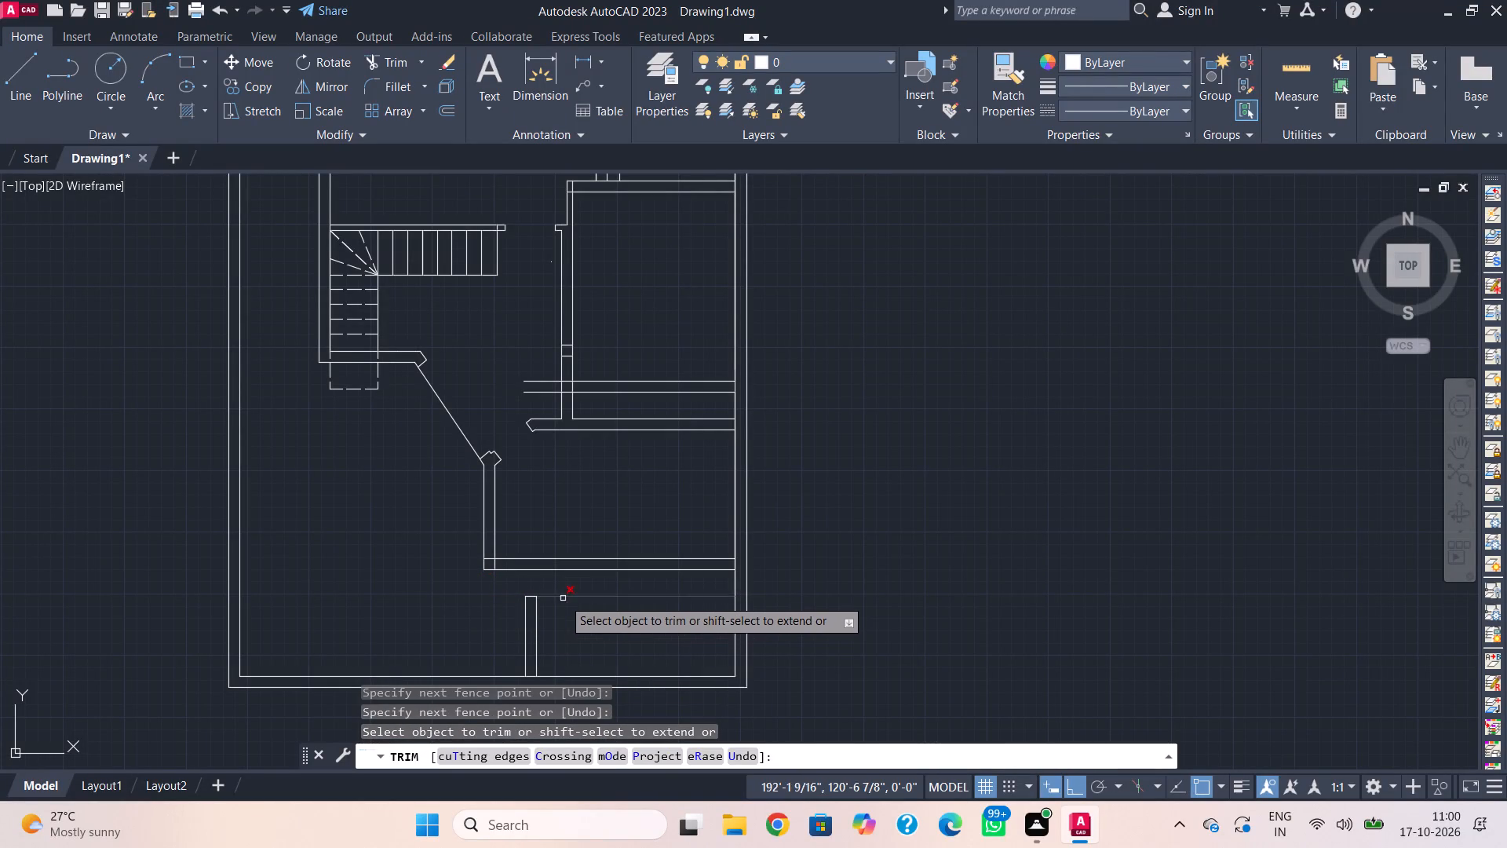
click(563, 598)
click(528, 598)
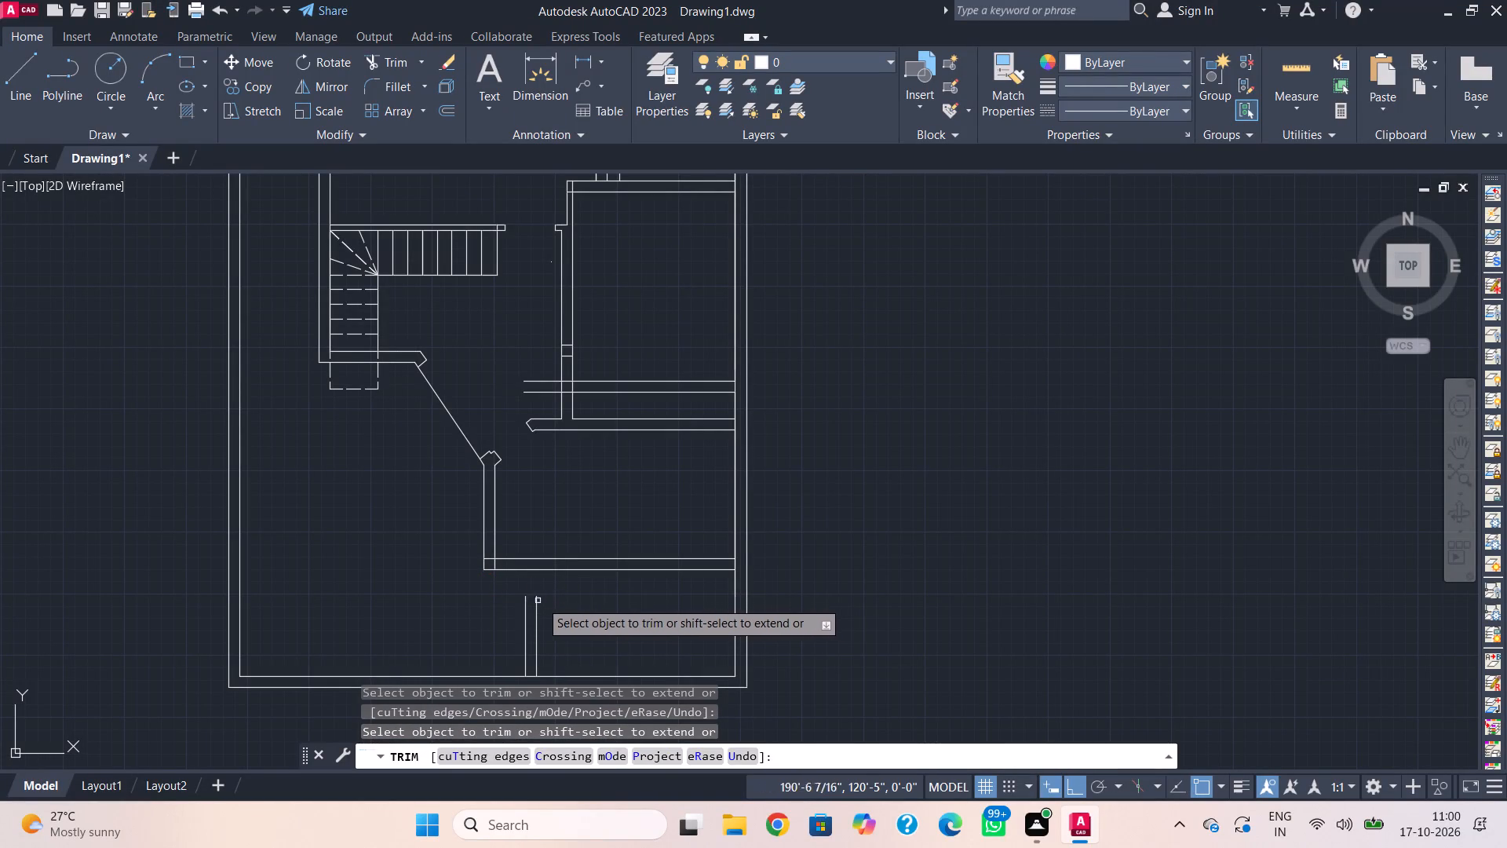
key(Escape)
Extend both lines of the short vertical wall below the room up to the new bottom wall.
text(ex)
key(space)
drag(553, 605, 546, 605)
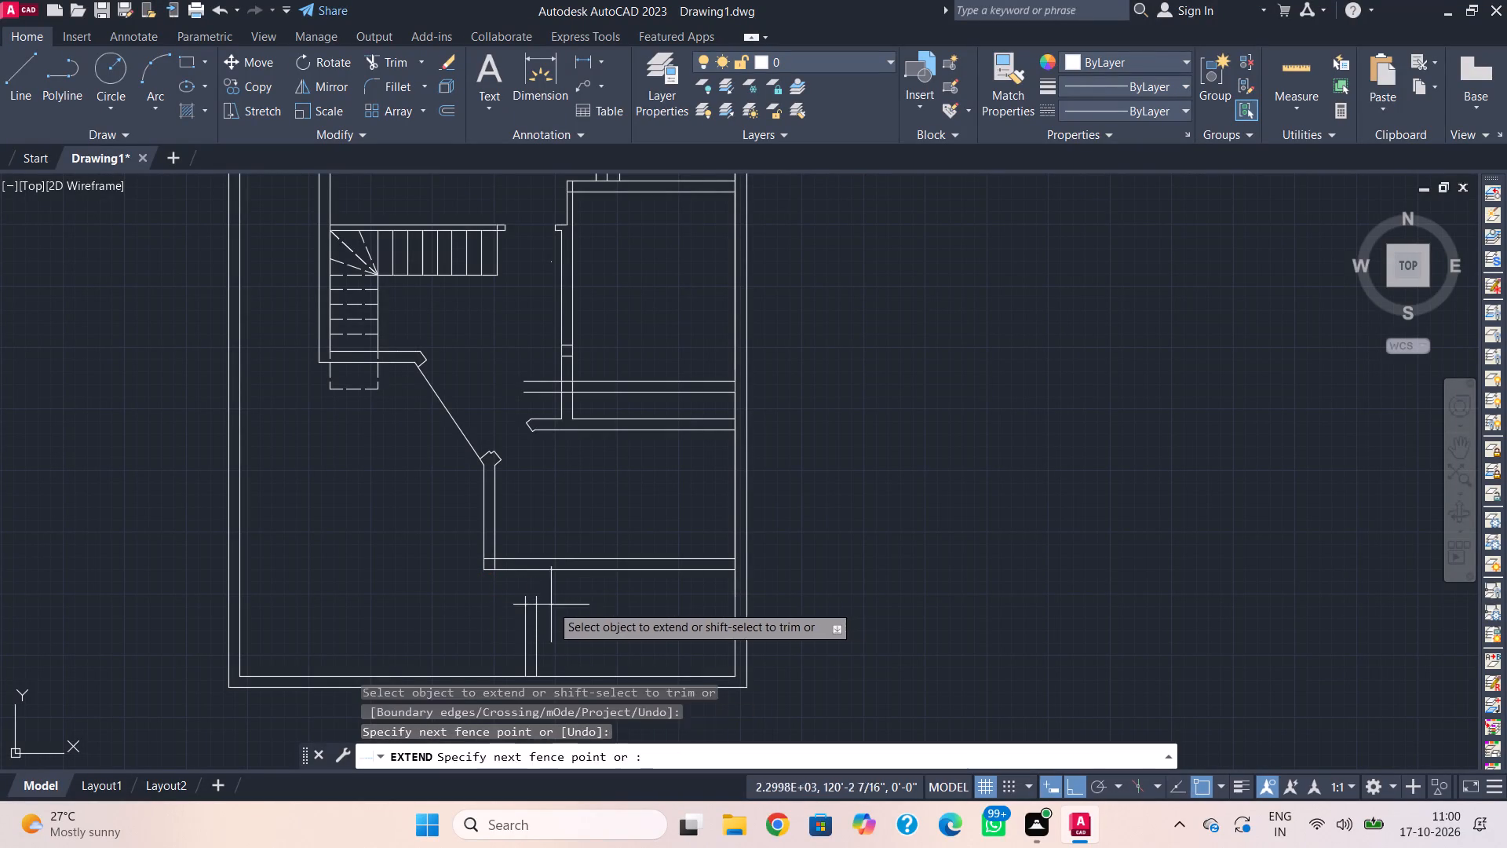
drag(546, 605, 527, 608)
click(524, 605)
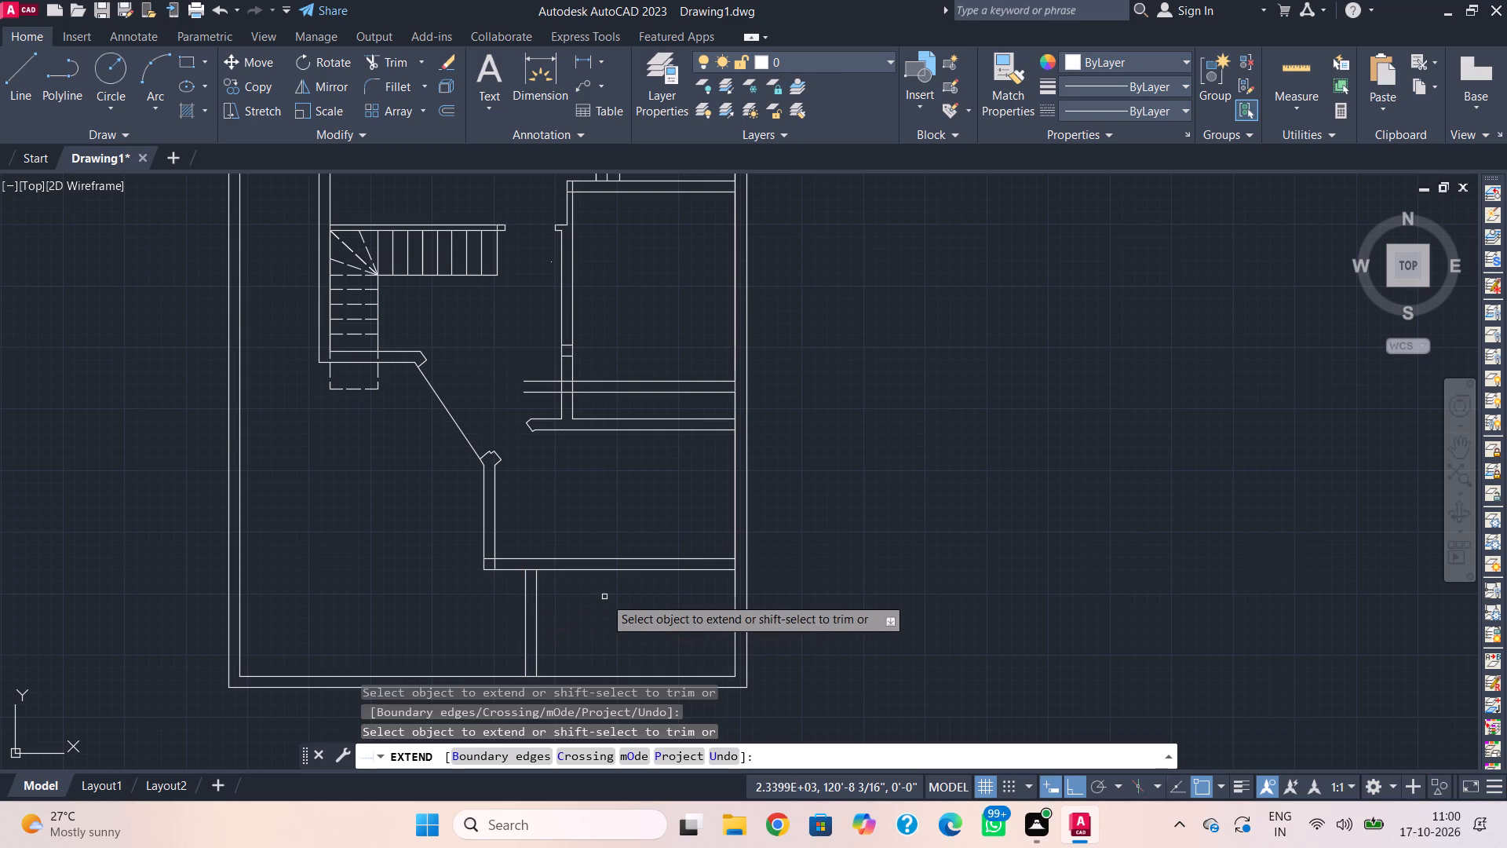
key(Escape)
Delete the diagonal wall line below the stairs, its notched corner and the lower room's adjoining vertical wall lines.
middle_drag(548, 496, 549, 537)
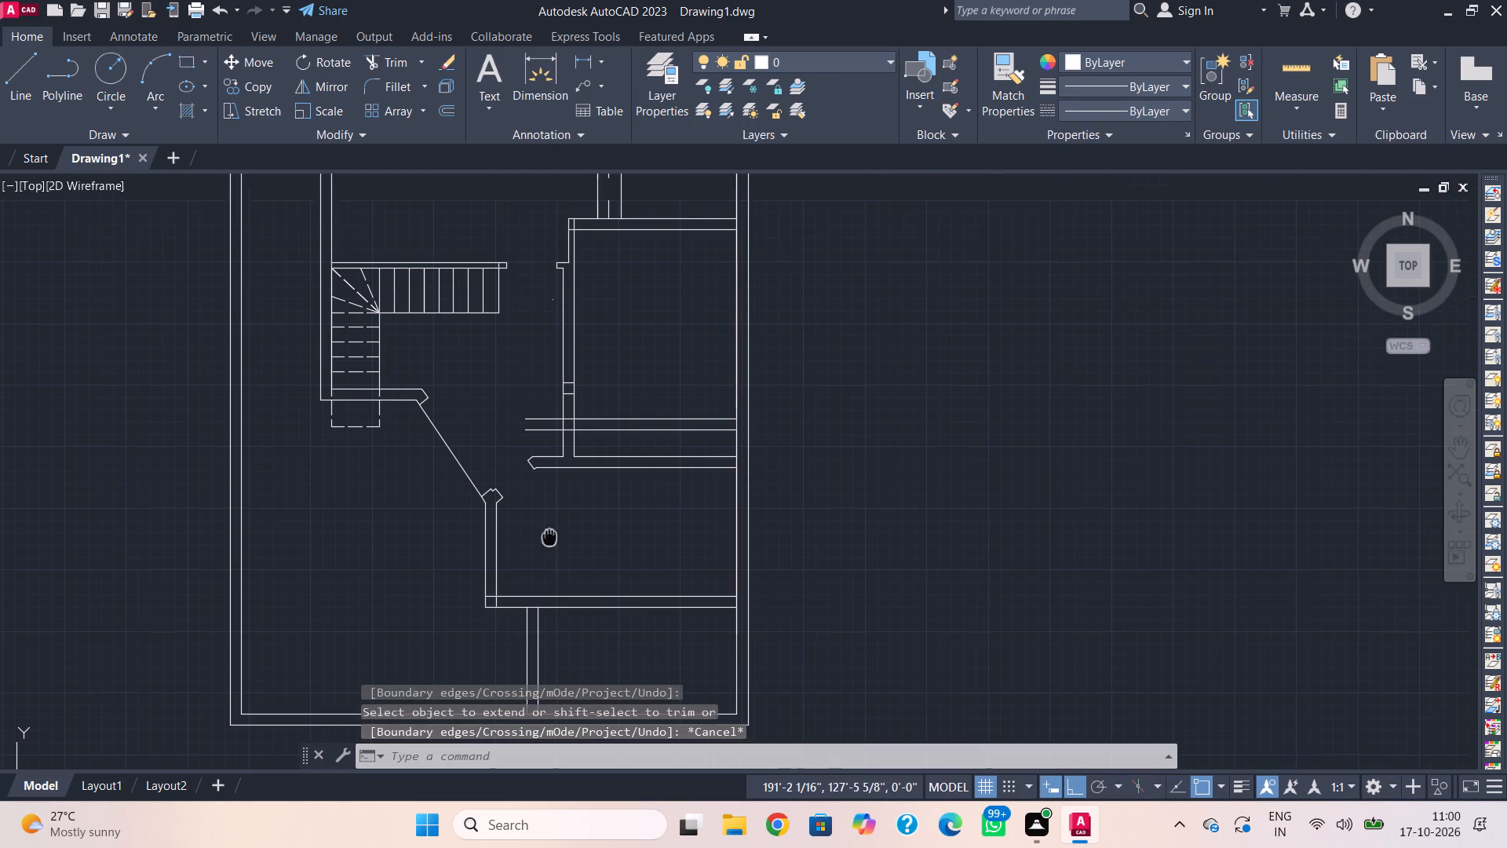
middle_drag(549, 537, 549, 559)
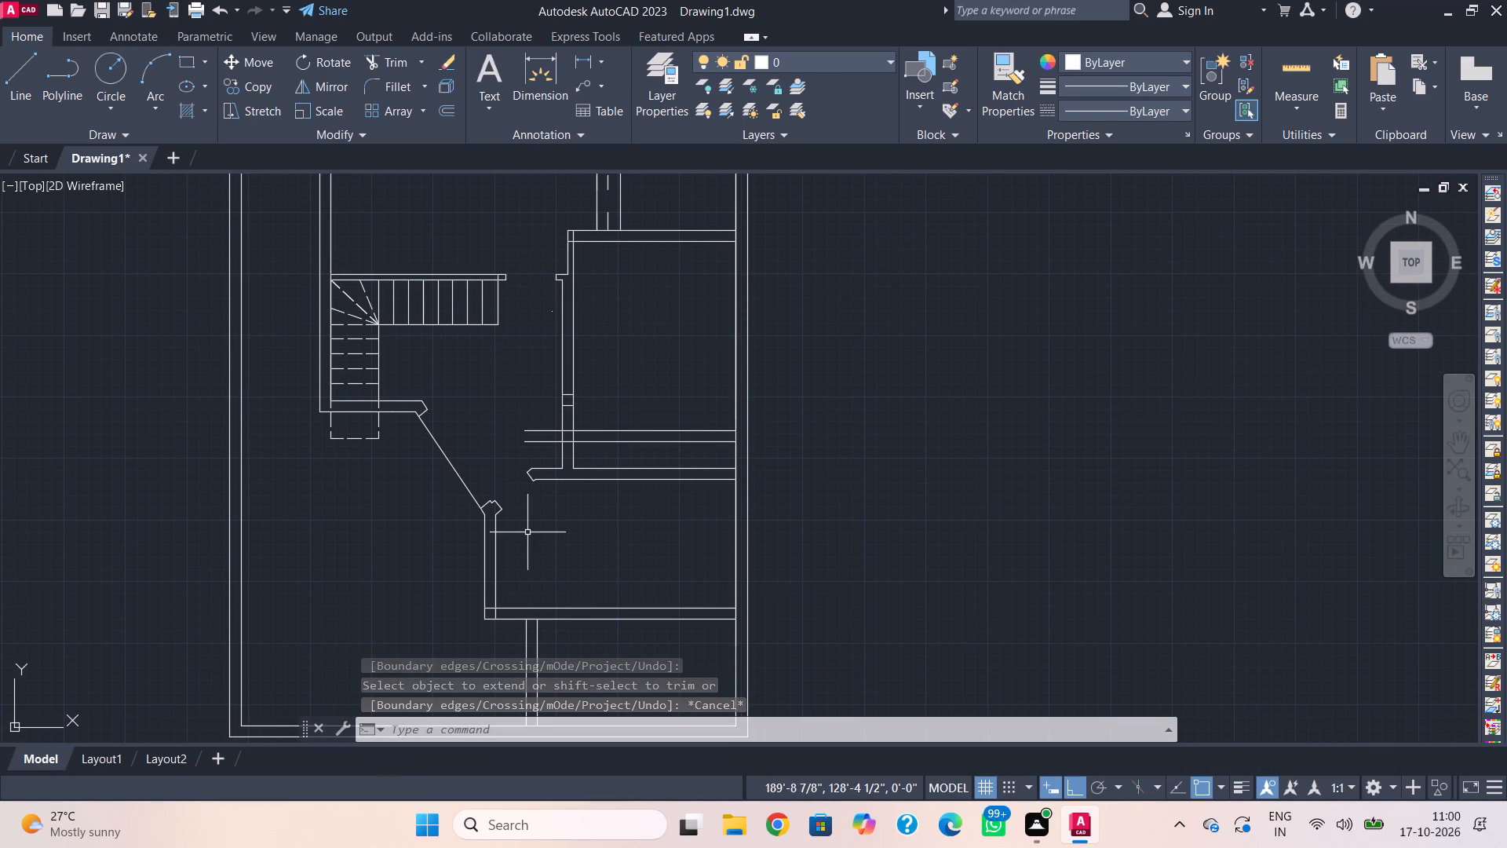
click(498, 521)
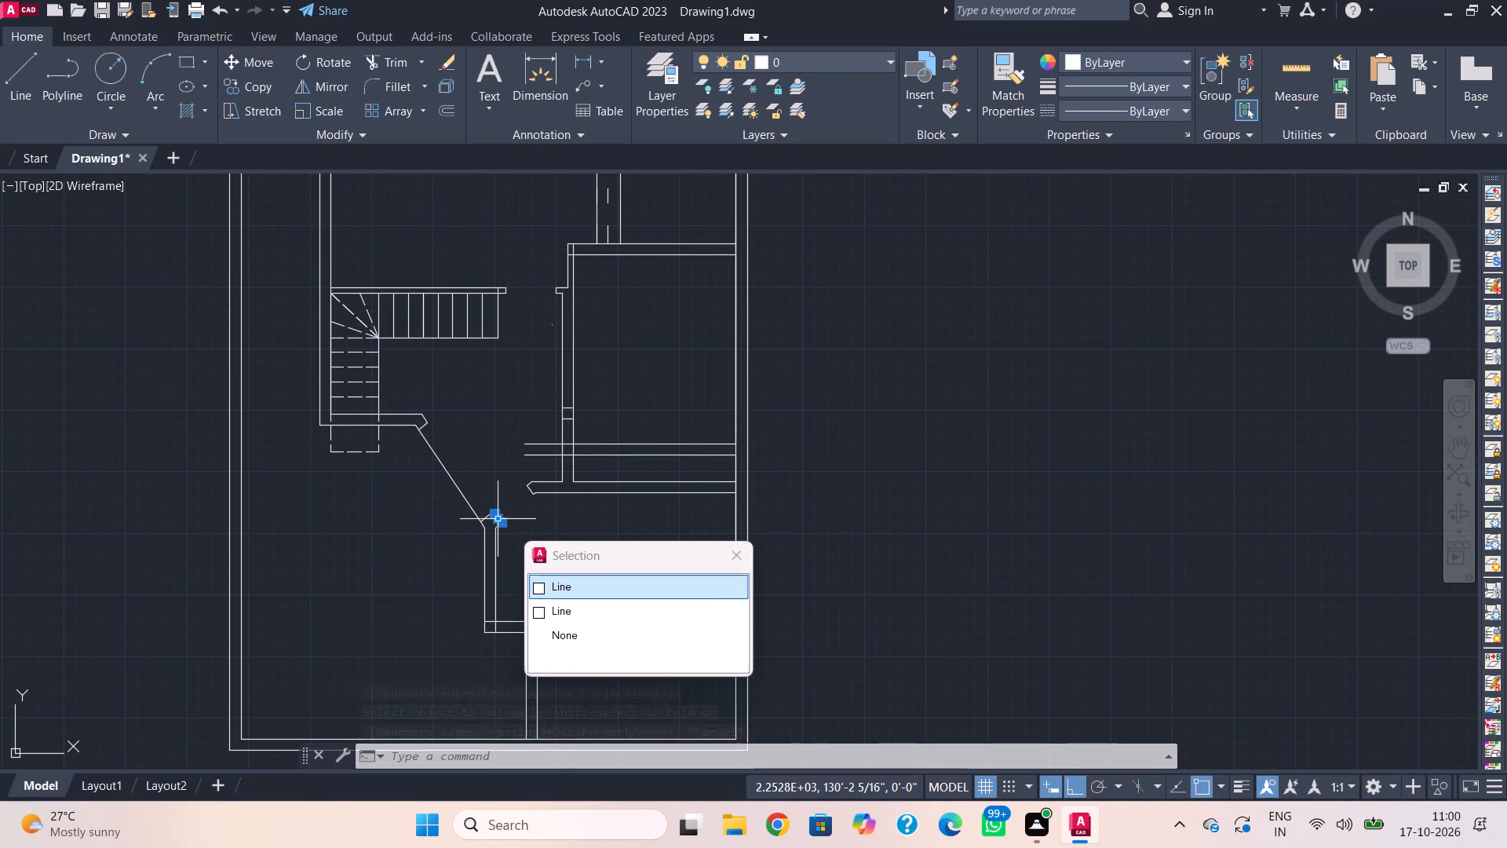
click(532, 587)
key(Delete)
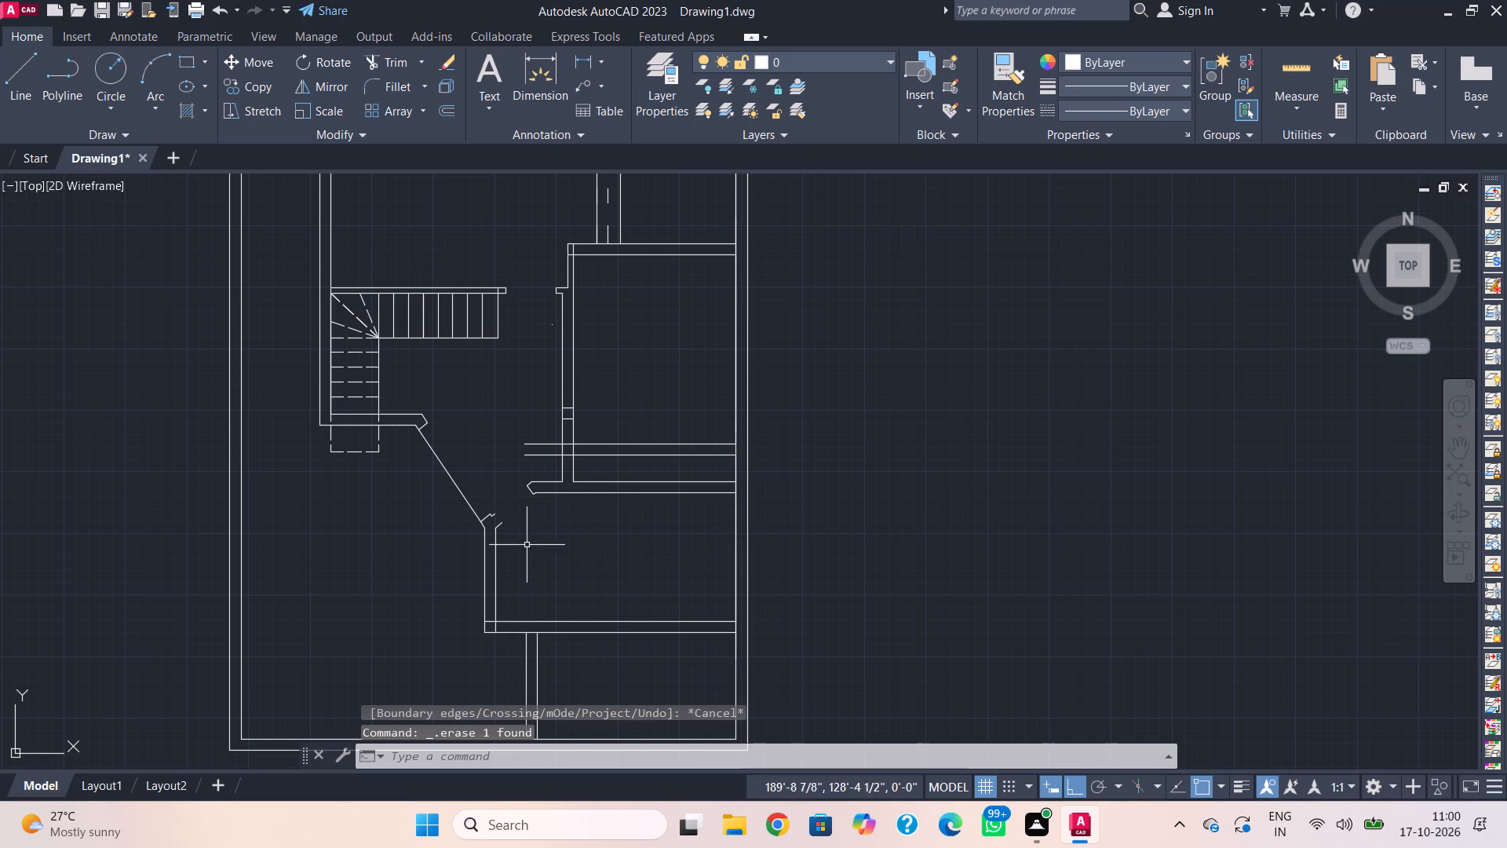
click(527, 543)
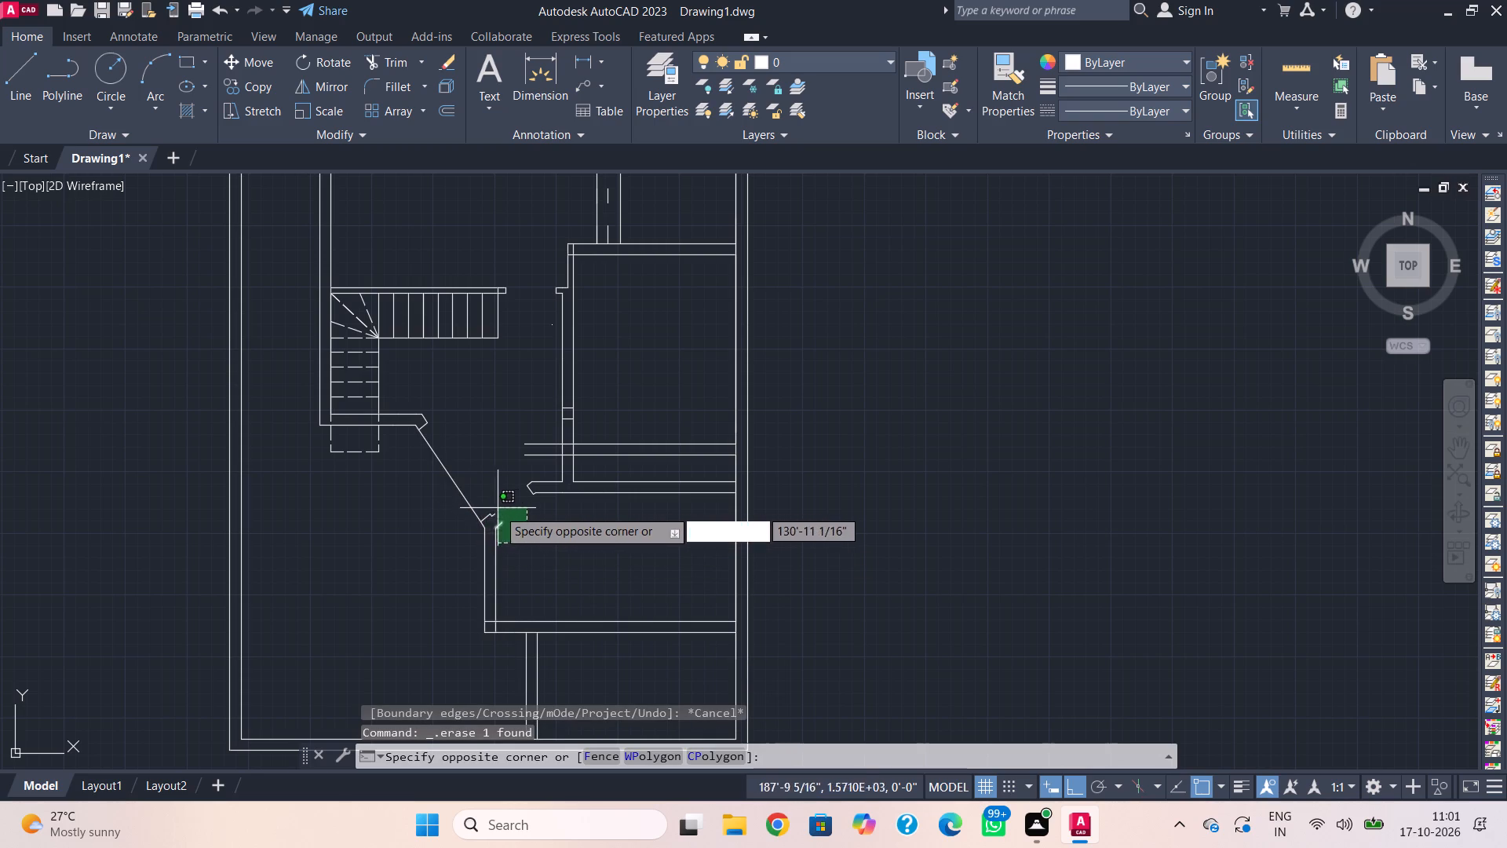
click(450, 510)
key(Delete)
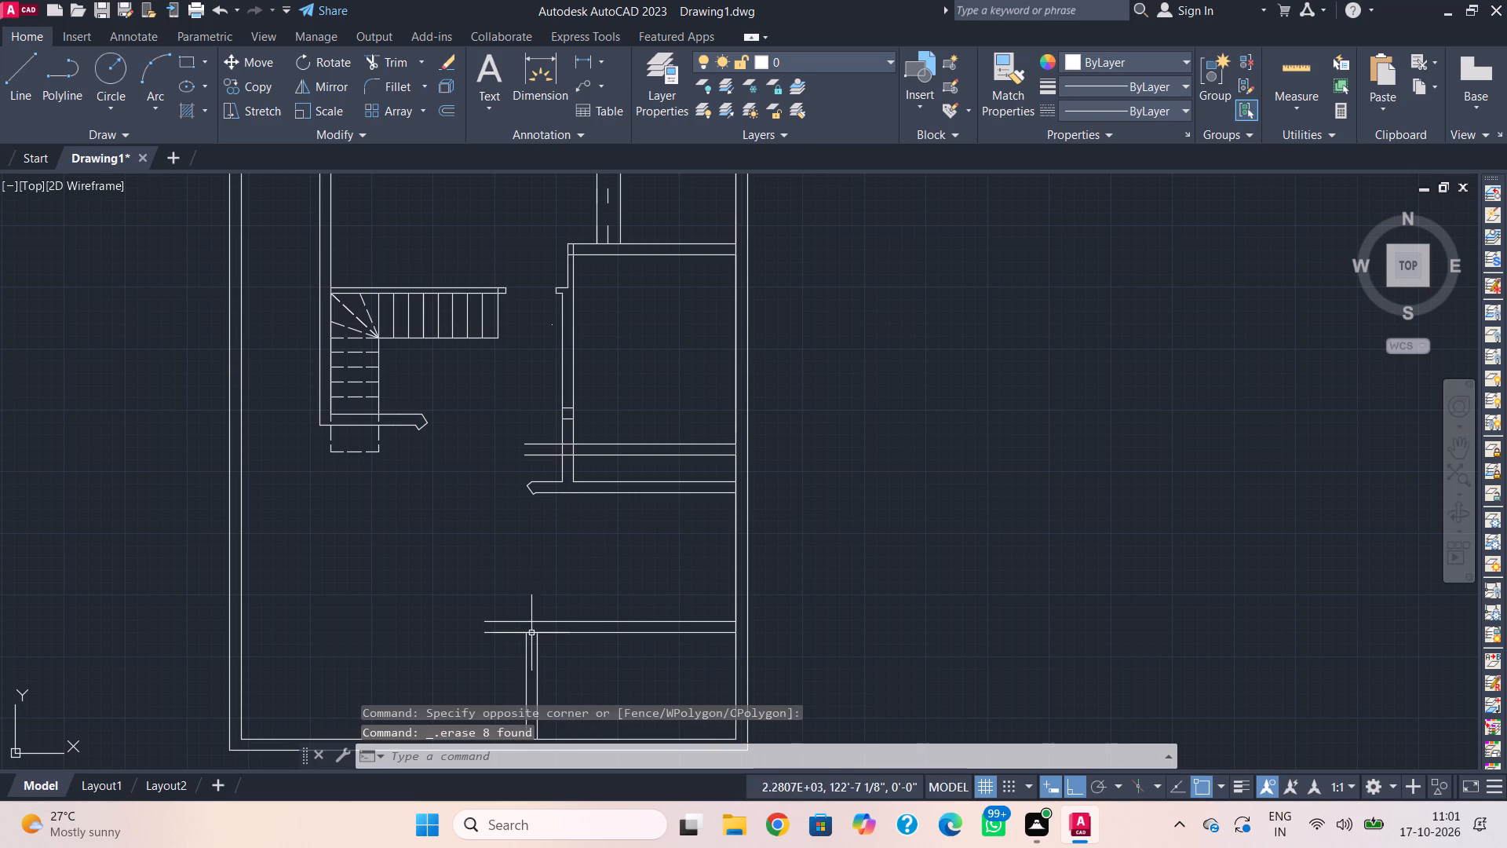
Undo the deletions of the diagonal wall line below the stairs, its notched corner and the adjoining vertical wall lines.
click(596, 473)
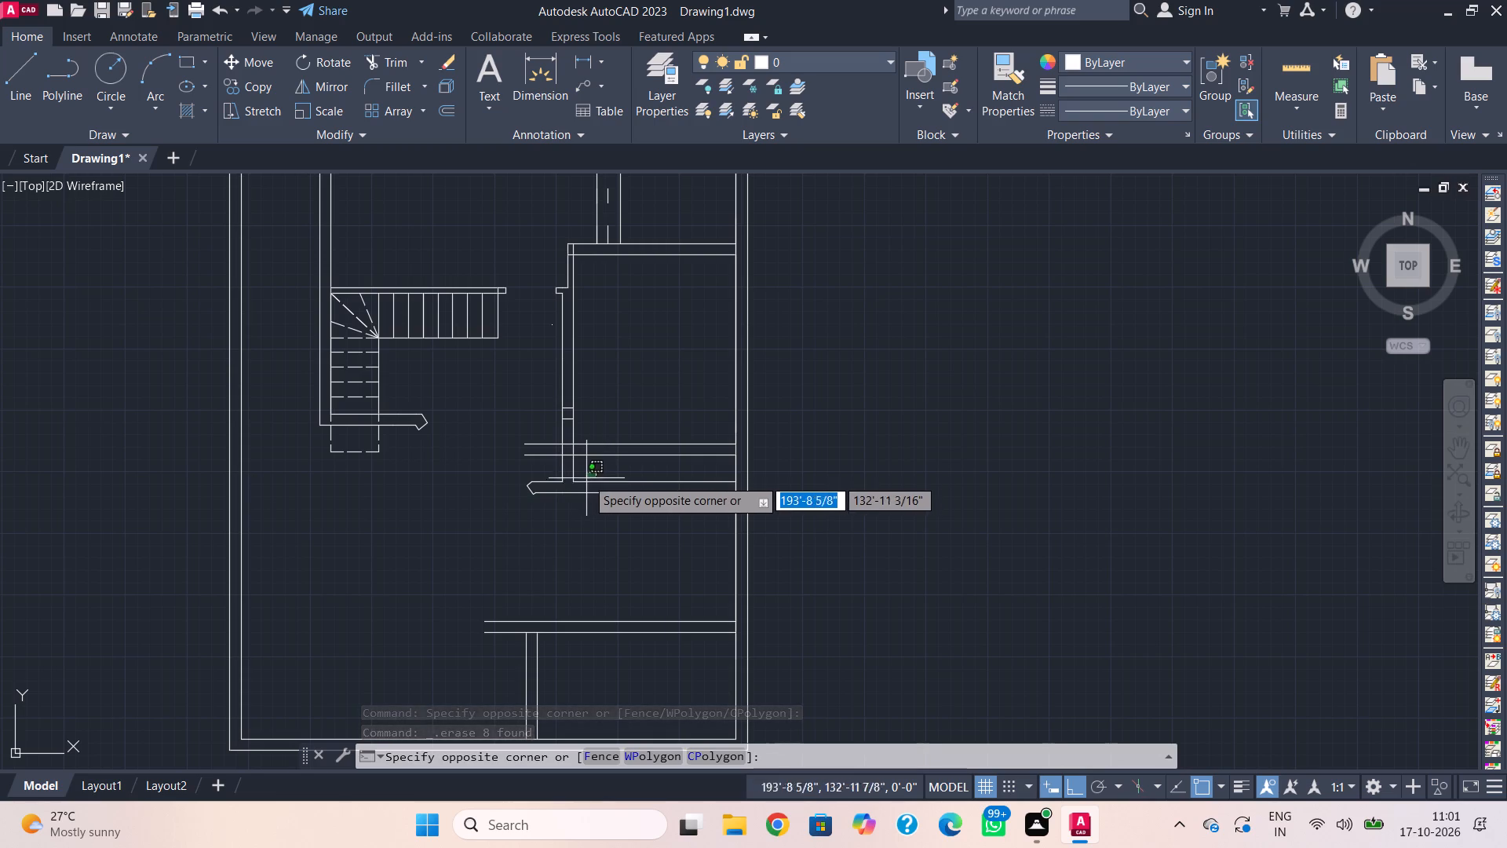
key(Escape)
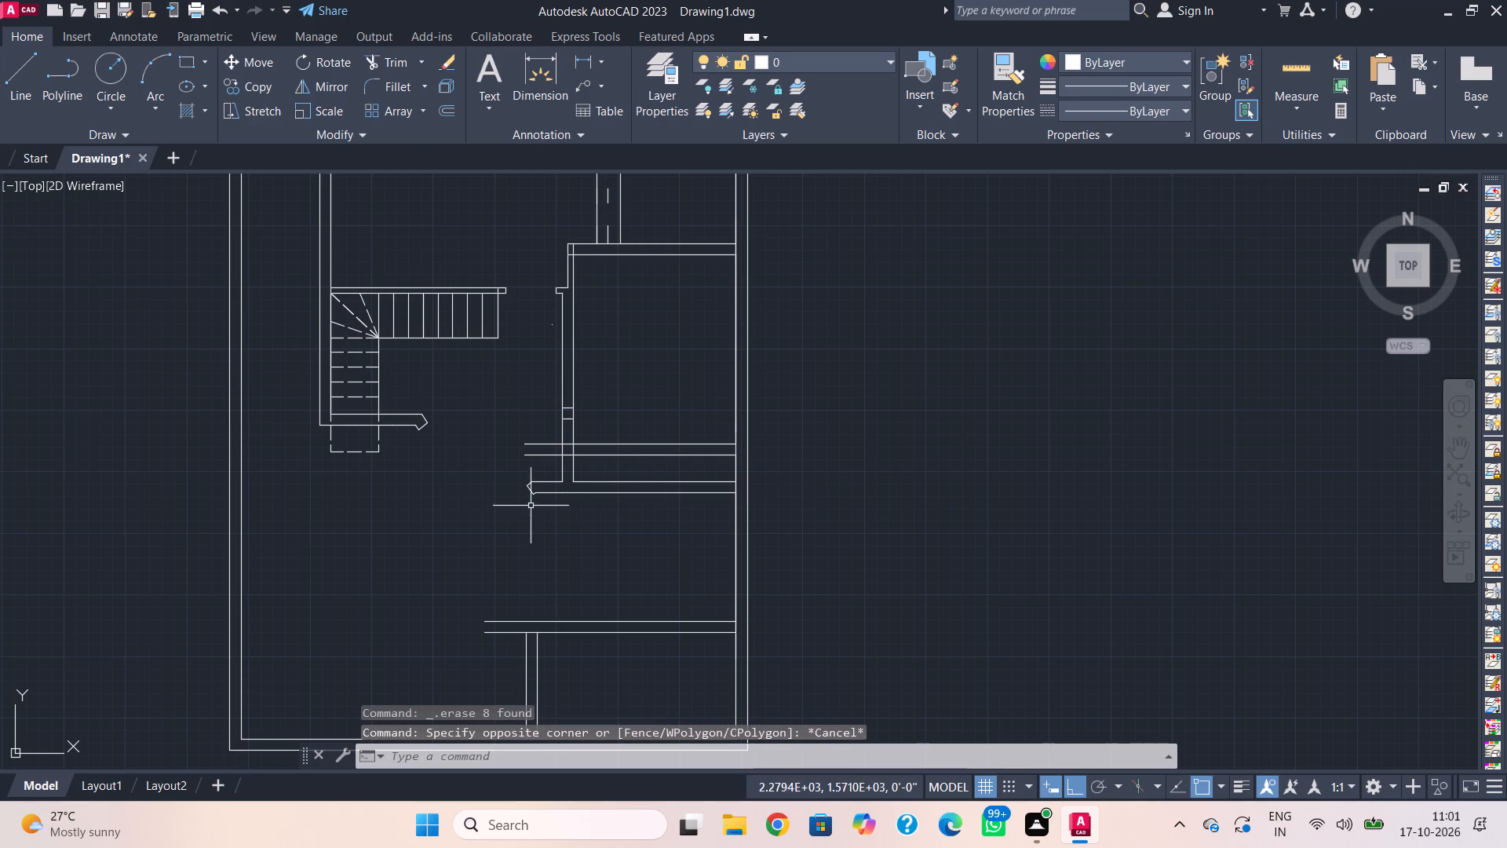
click(540, 475)
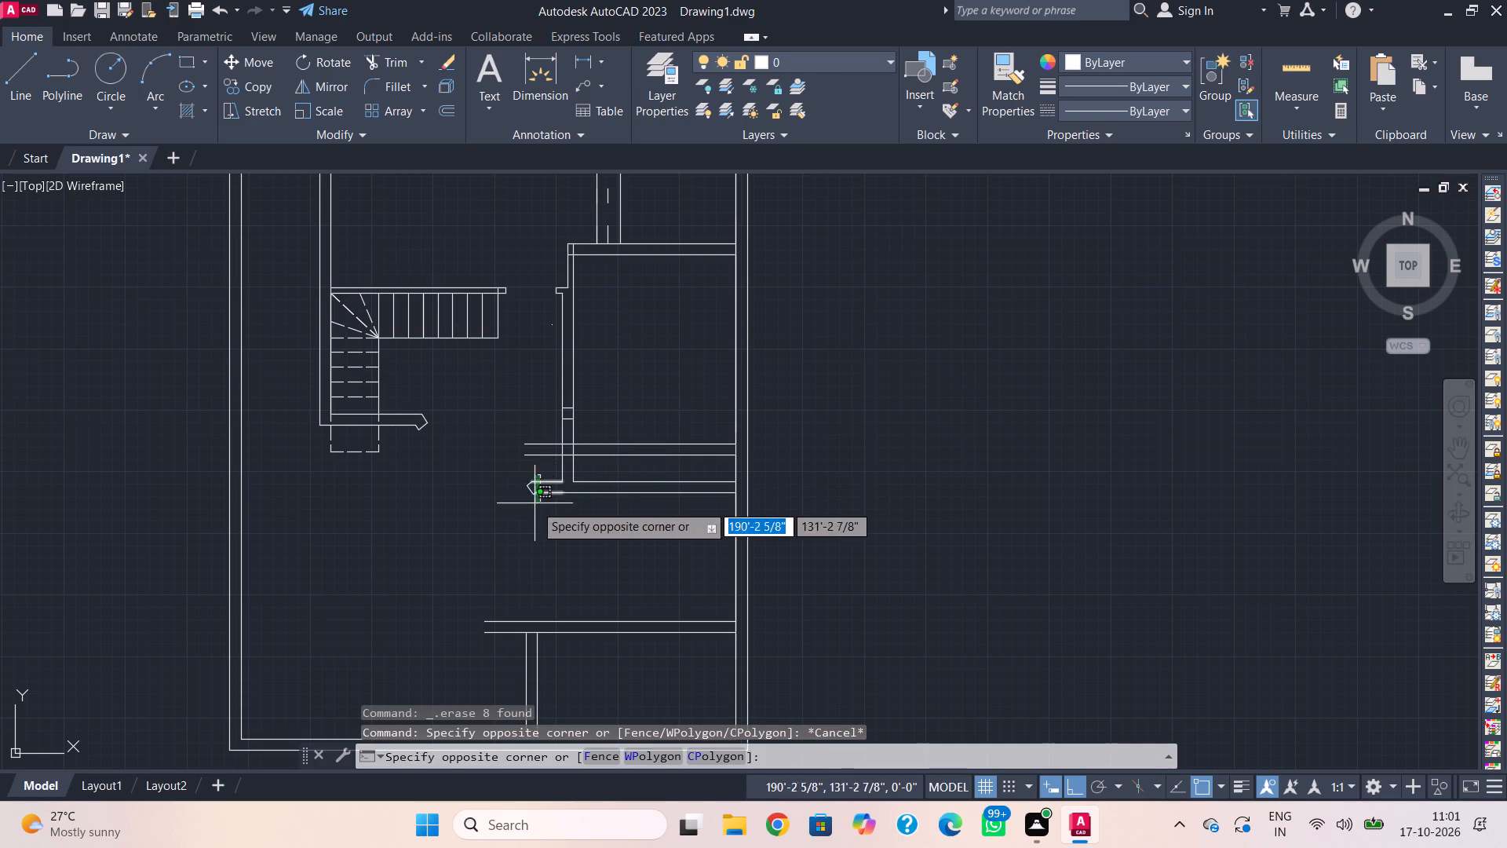
key(ctrl+z)
key(ctrl+z)
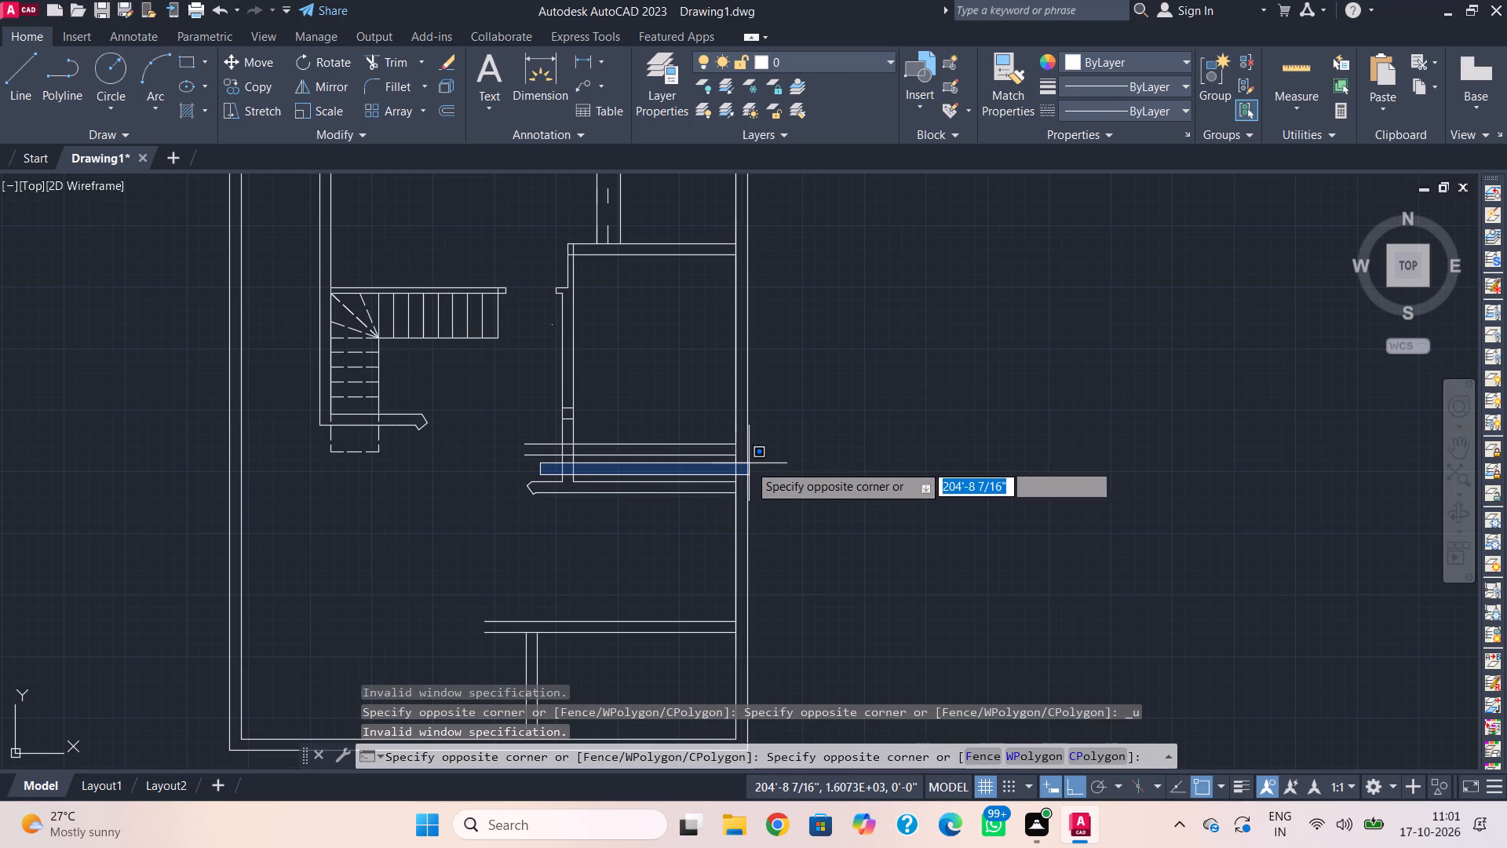
key(Escape)
key(ctrl+z)
key(ctrl+z)
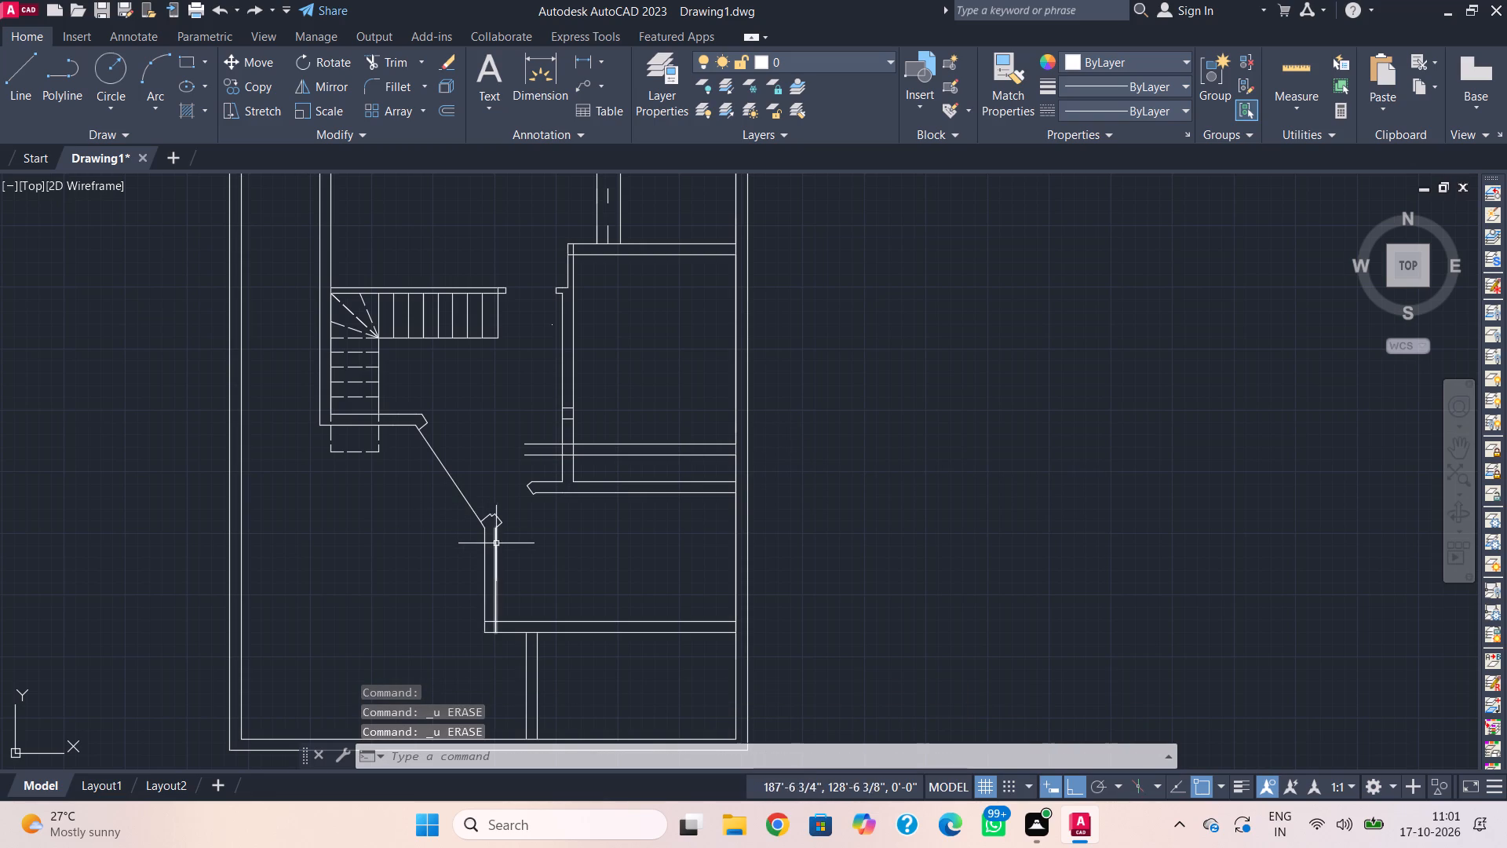
click(516, 514)
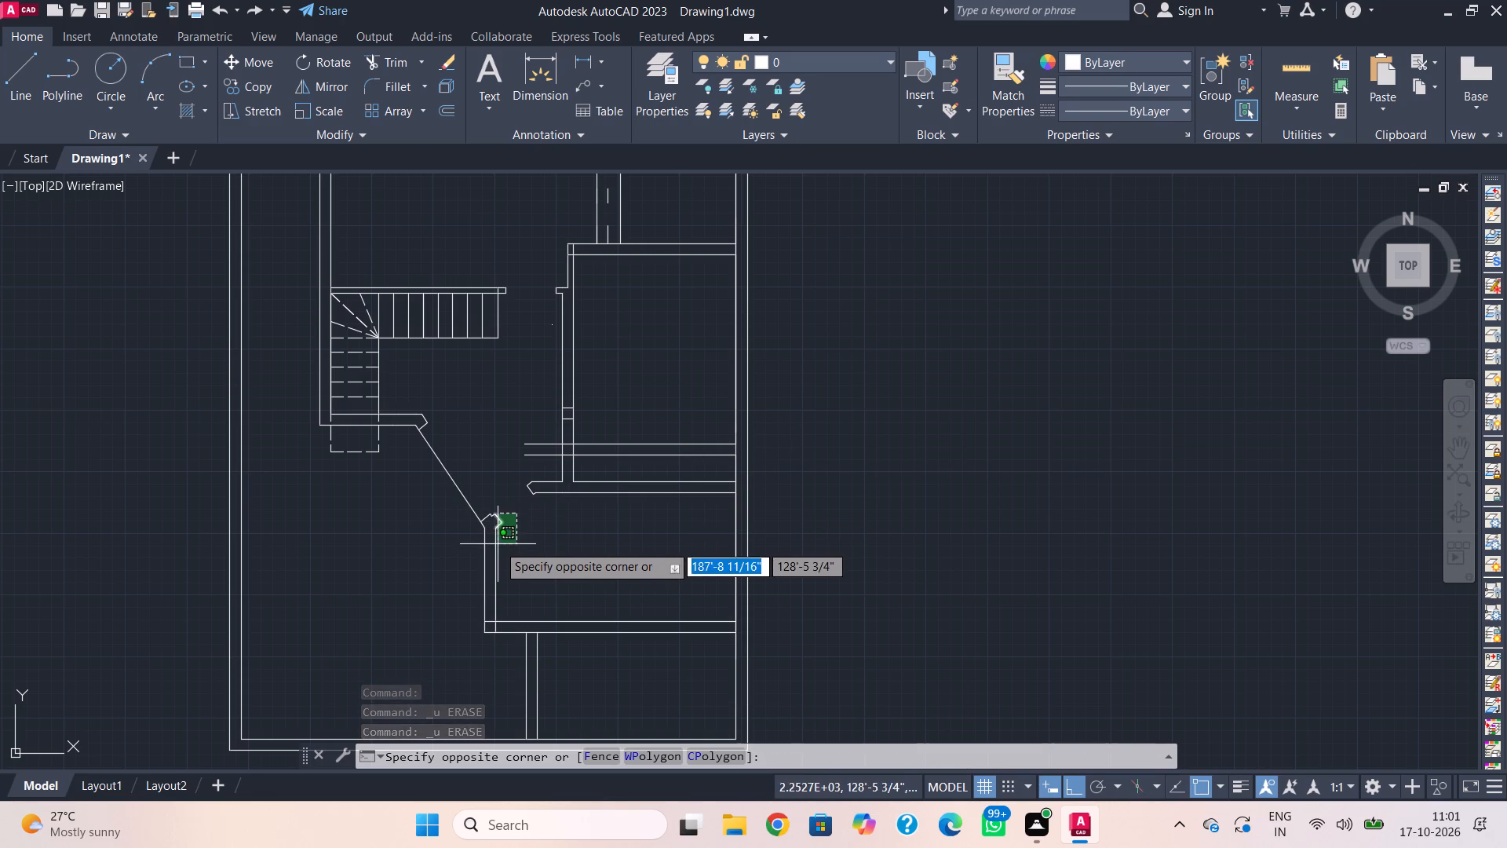
key(Escape)
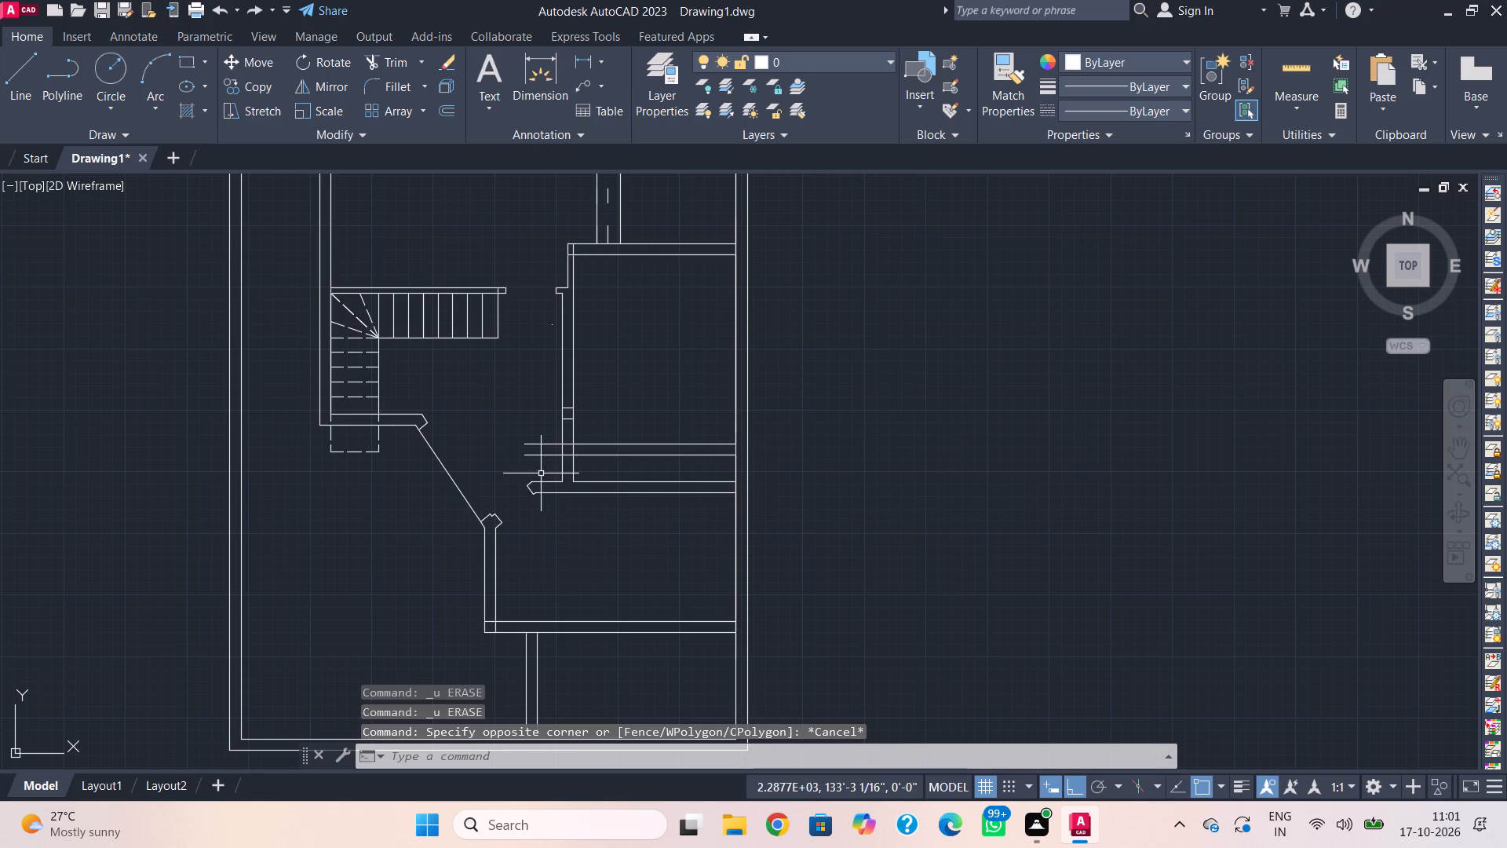
Copy the diagonal line, notched corner, adjoining vertical wall lines and nearby pointed wall end to the empty area outside the outer wall.
click(541, 473)
click(465, 543)
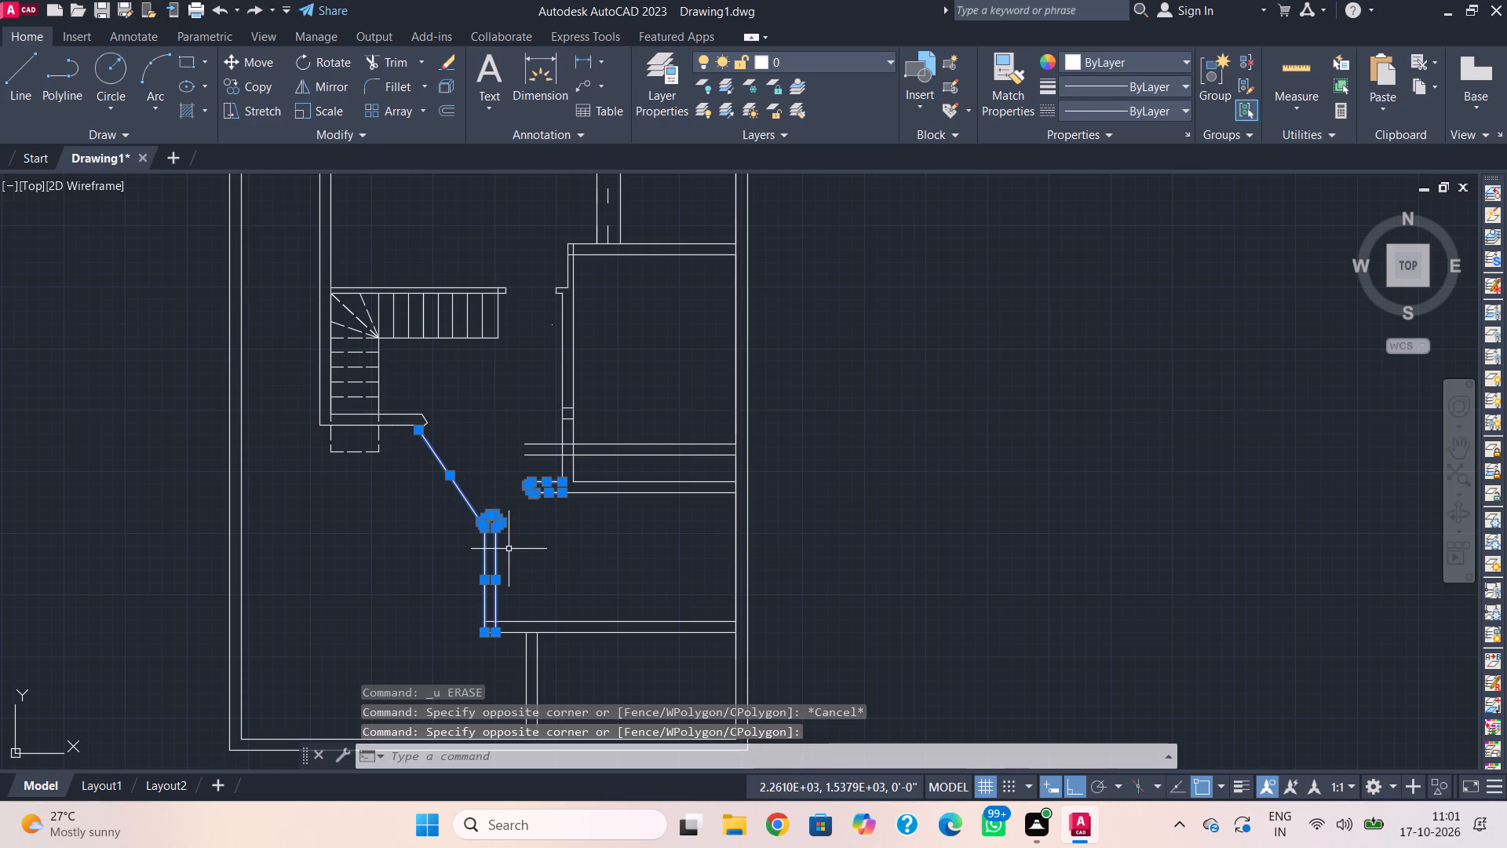
right_click(509, 539)
click(618, 226)
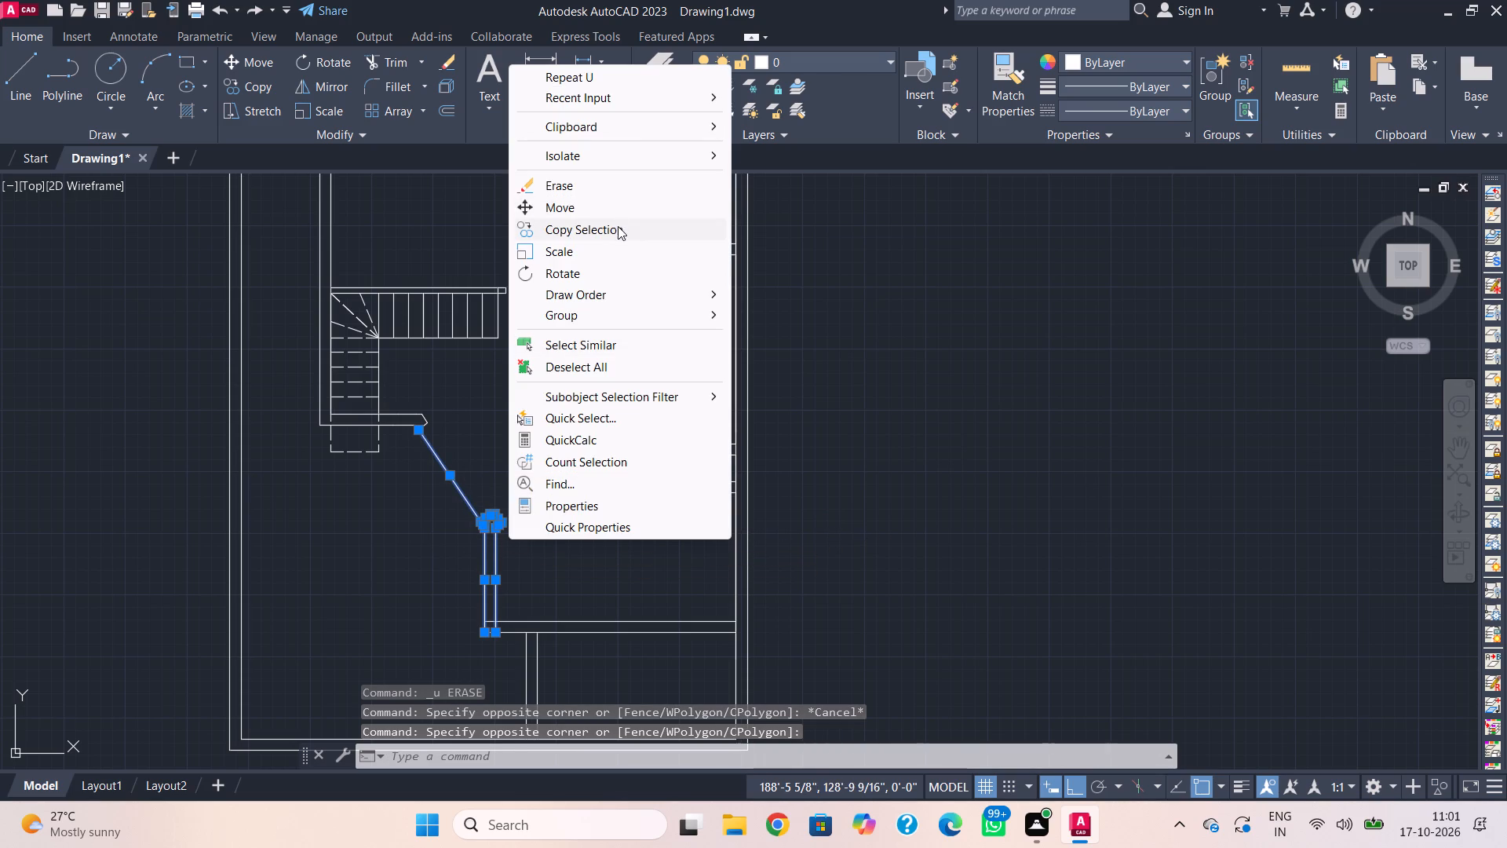
click(512, 493)
click(986, 470)
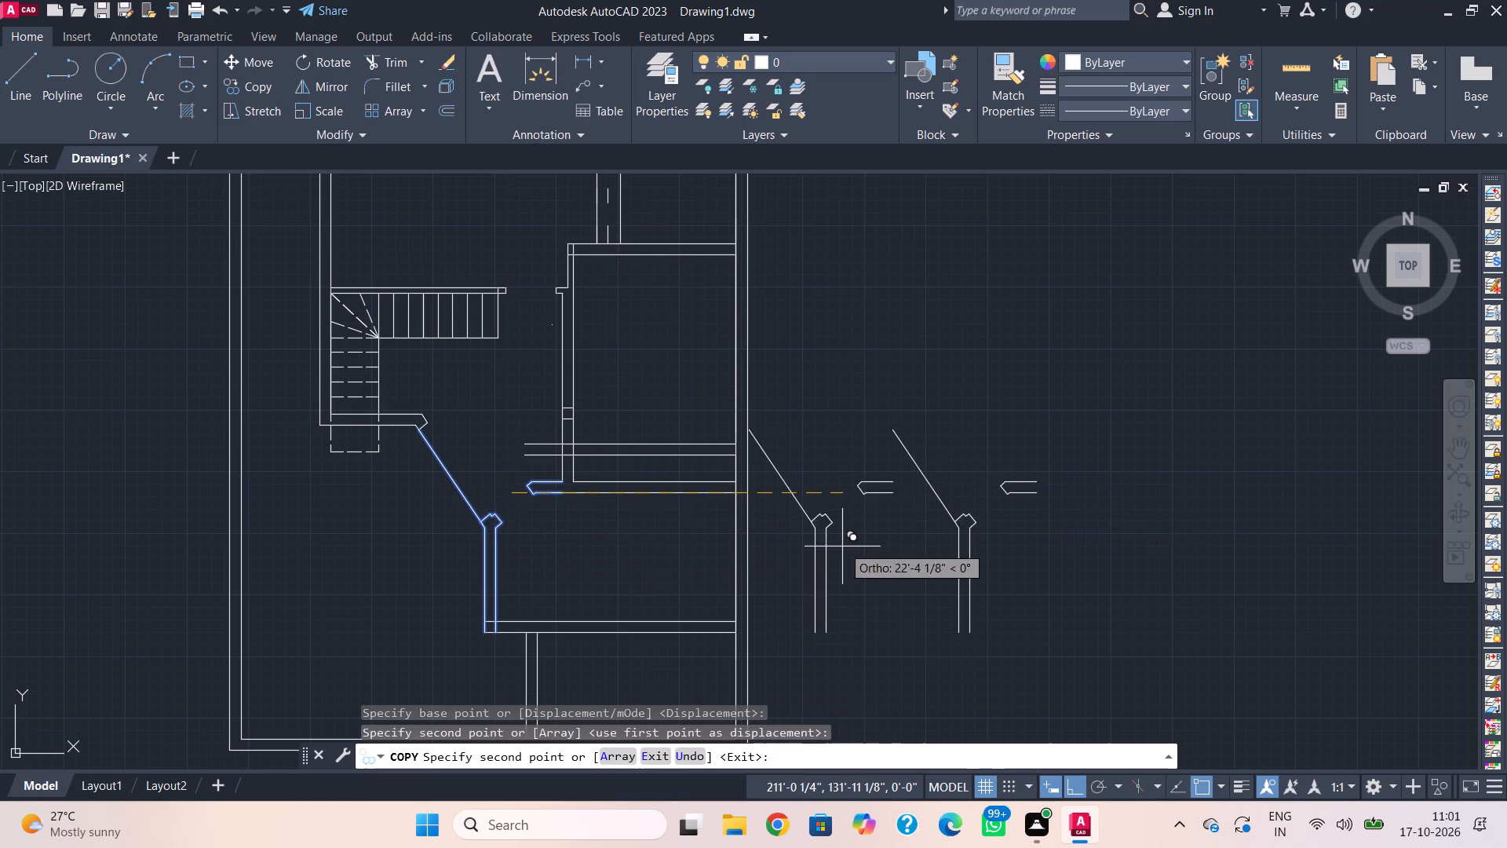
key(Escape)
Delete the original vertical wall lines, diagonal line, notched corner and pointed wall end inside the plan.
click(533, 538)
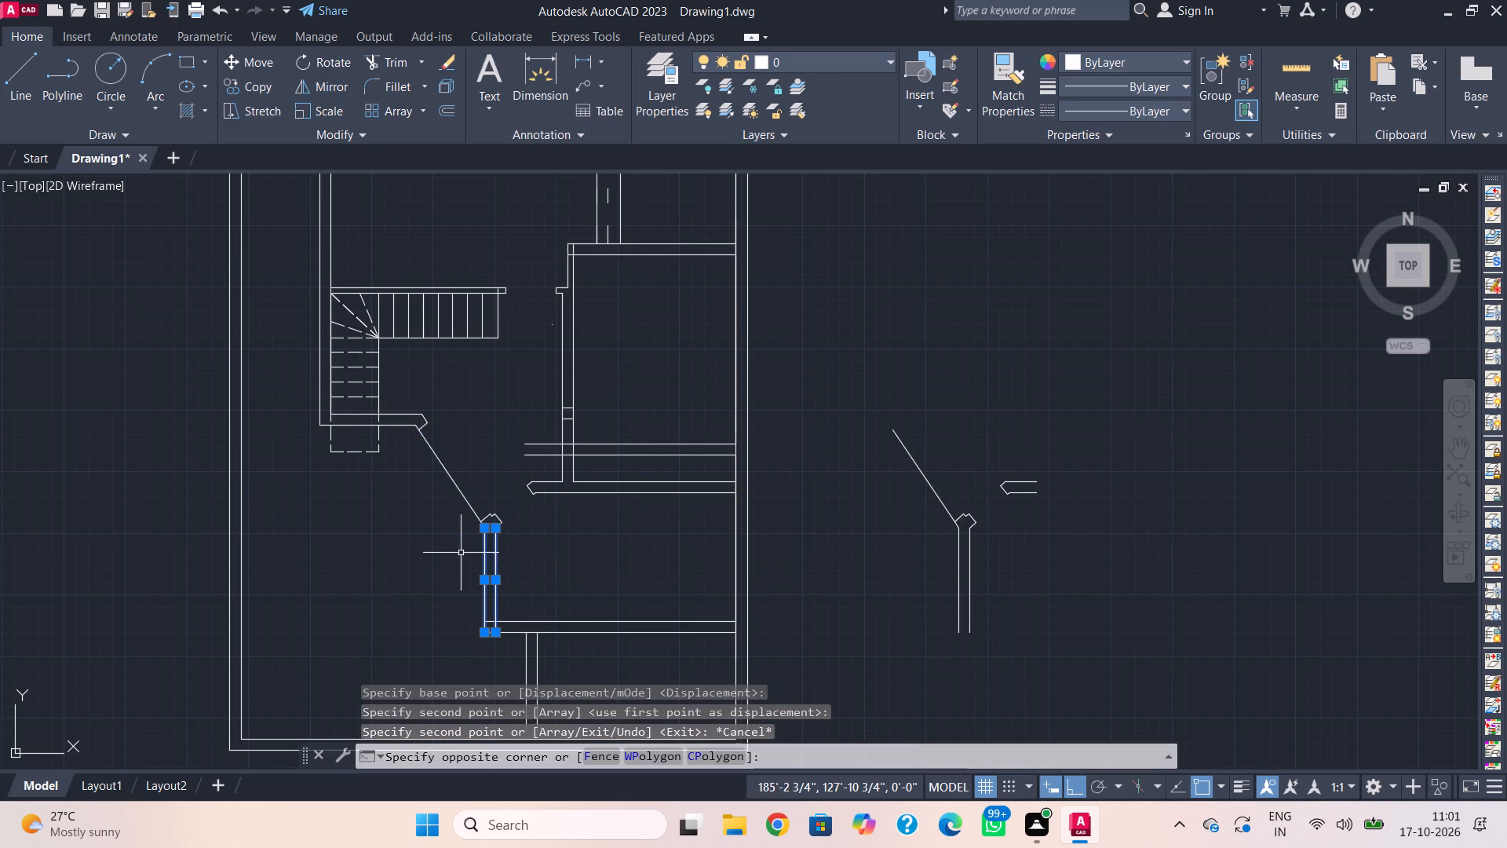
click(461, 553)
key(Delete)
click(538, 476)
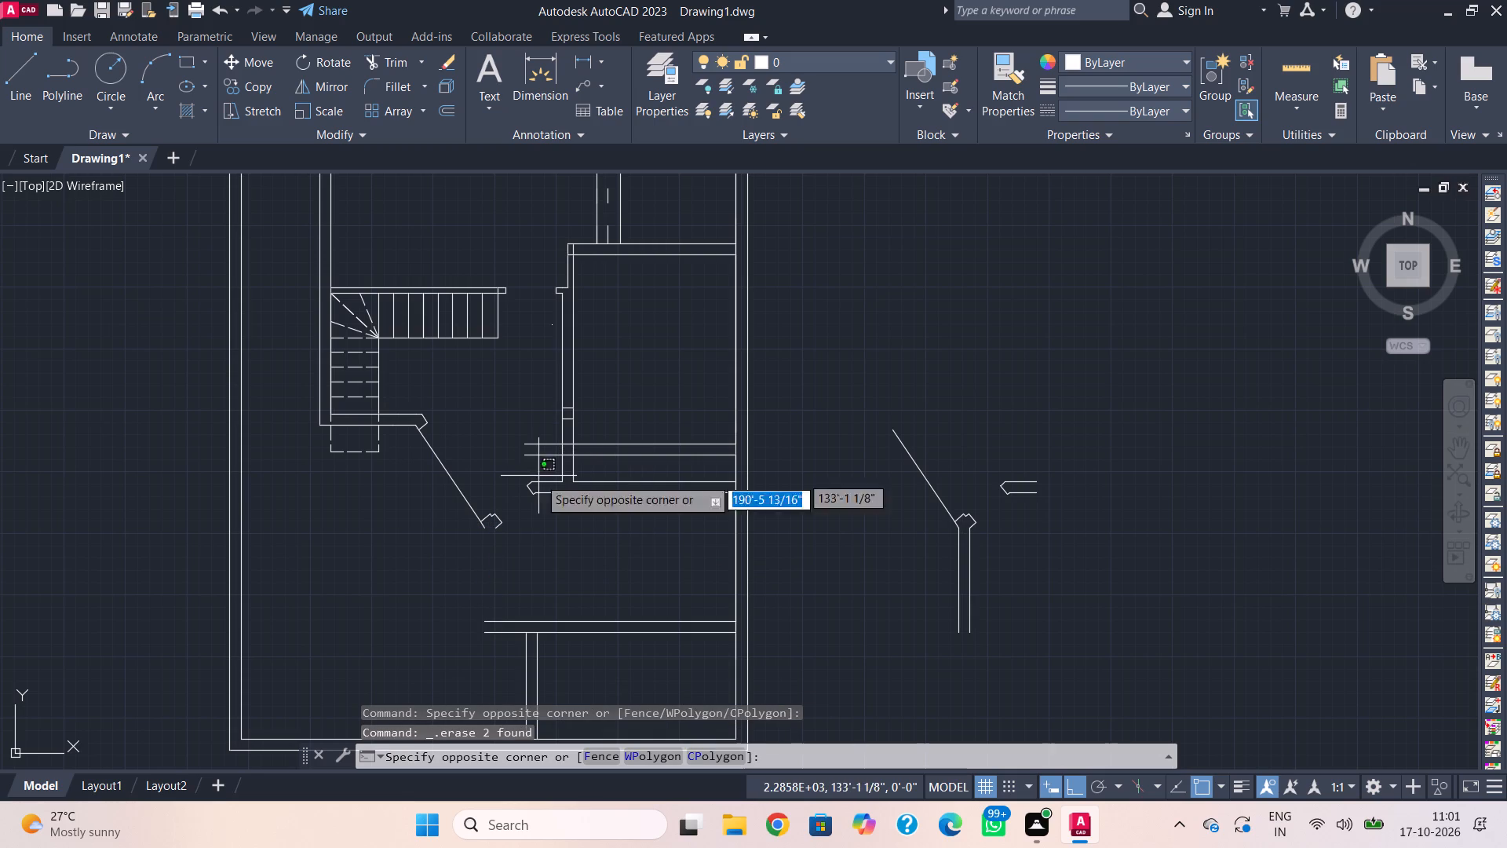
click(473, 546)
key(Delete)
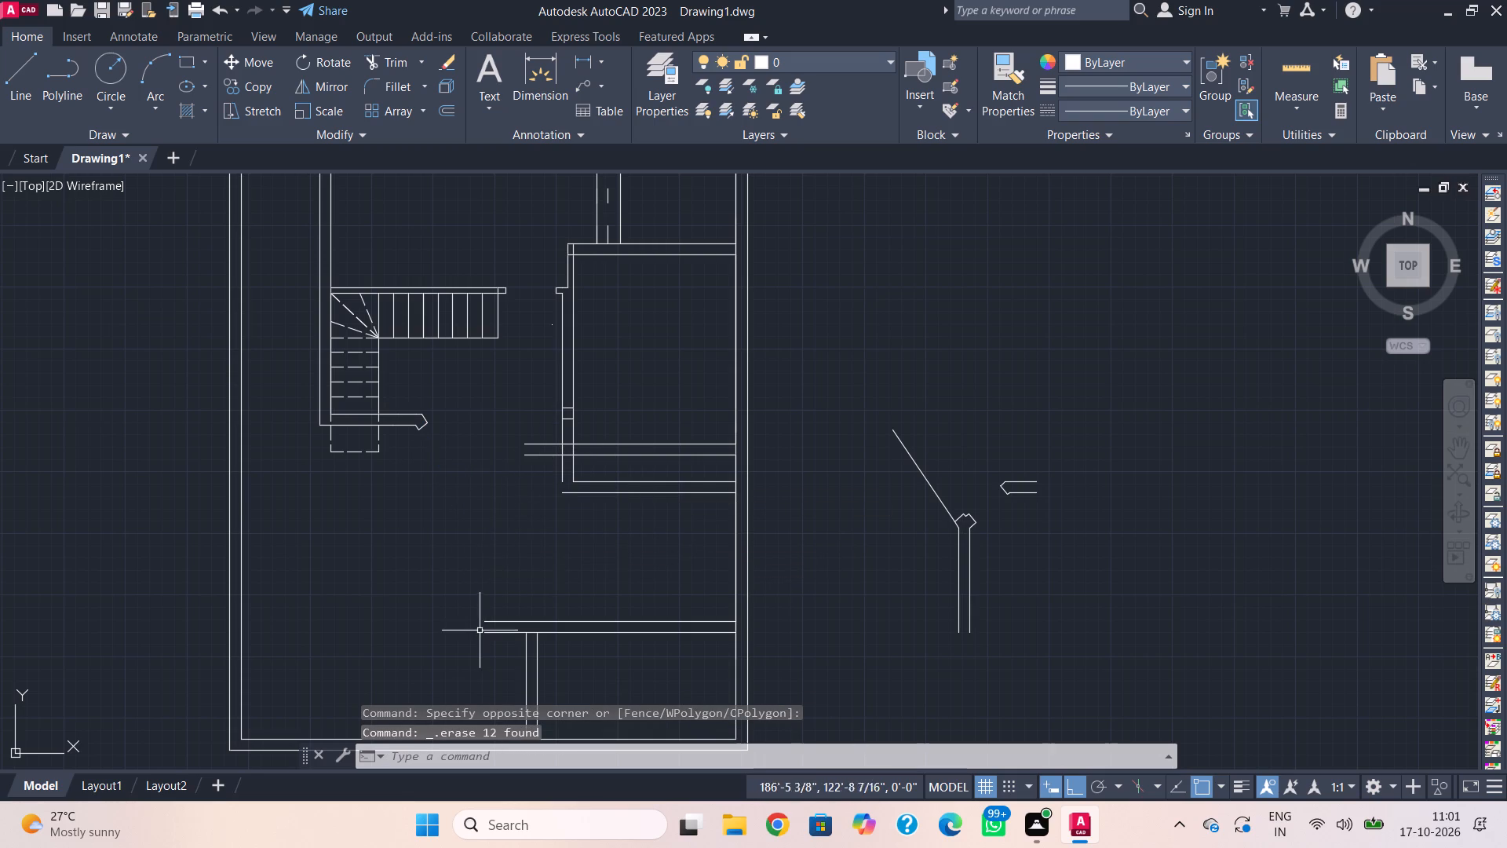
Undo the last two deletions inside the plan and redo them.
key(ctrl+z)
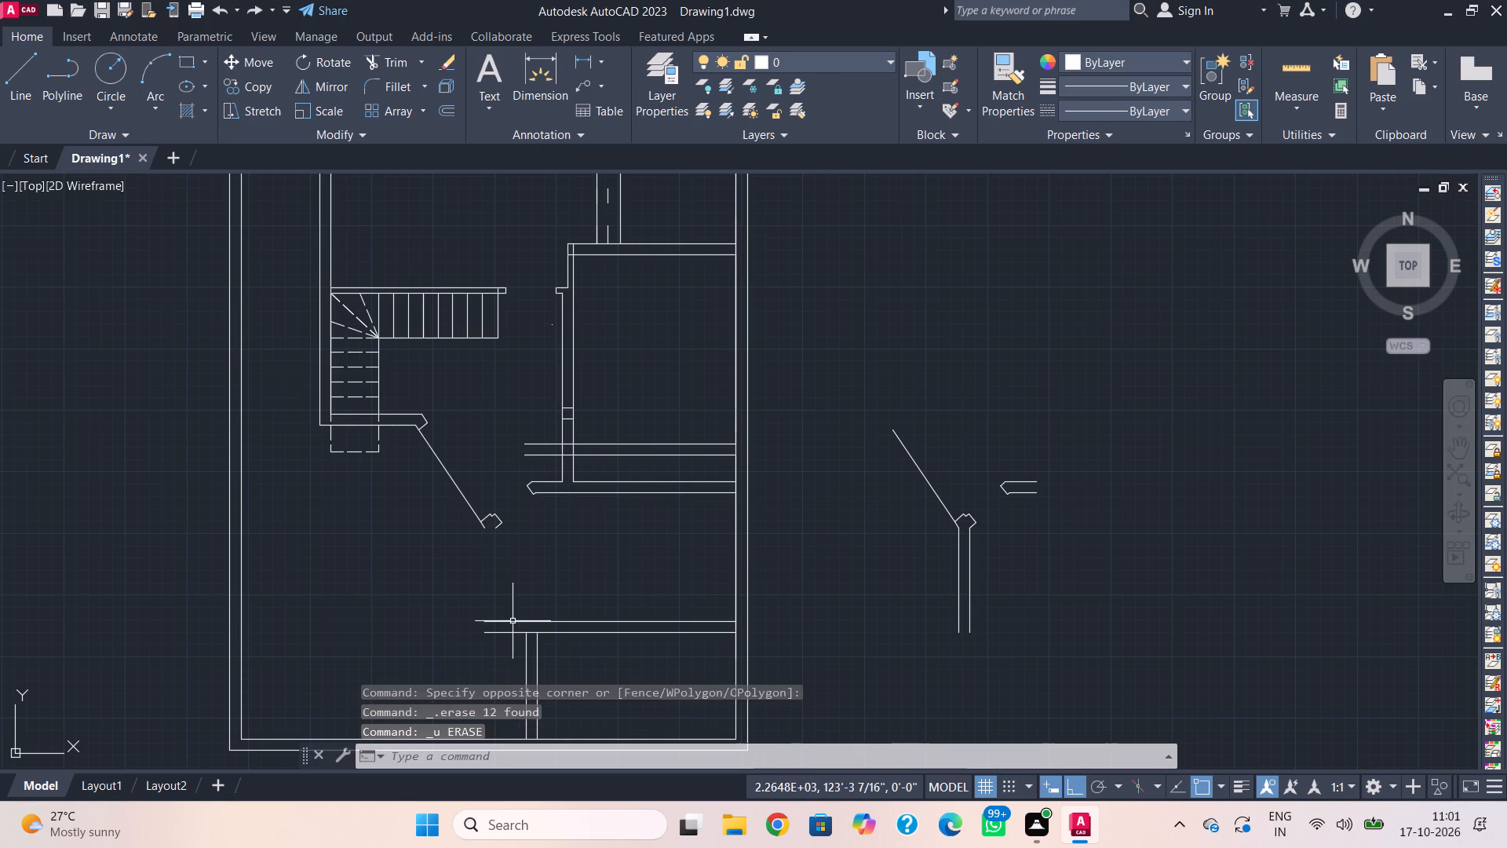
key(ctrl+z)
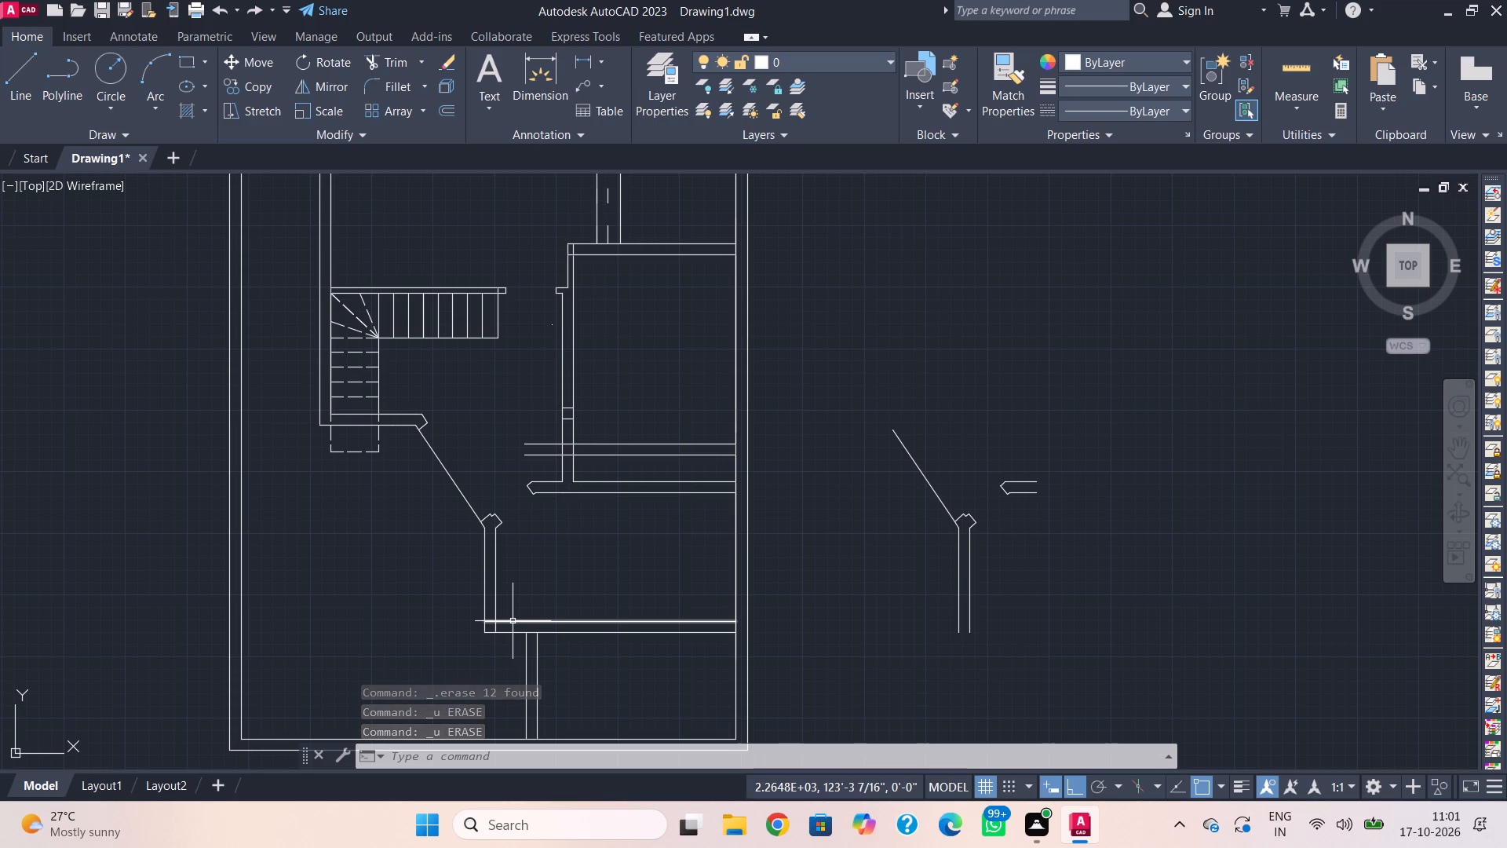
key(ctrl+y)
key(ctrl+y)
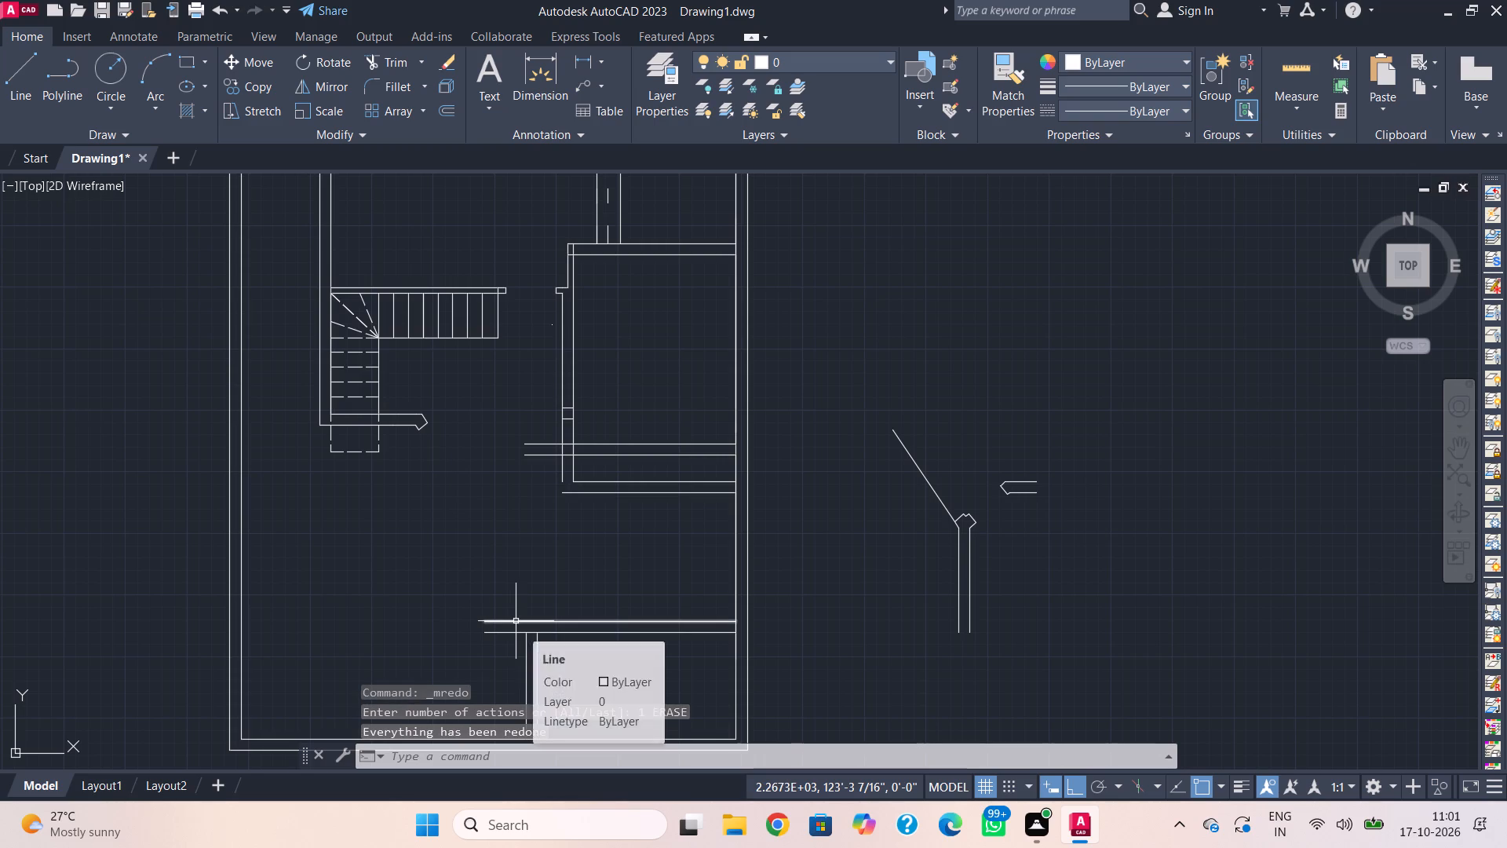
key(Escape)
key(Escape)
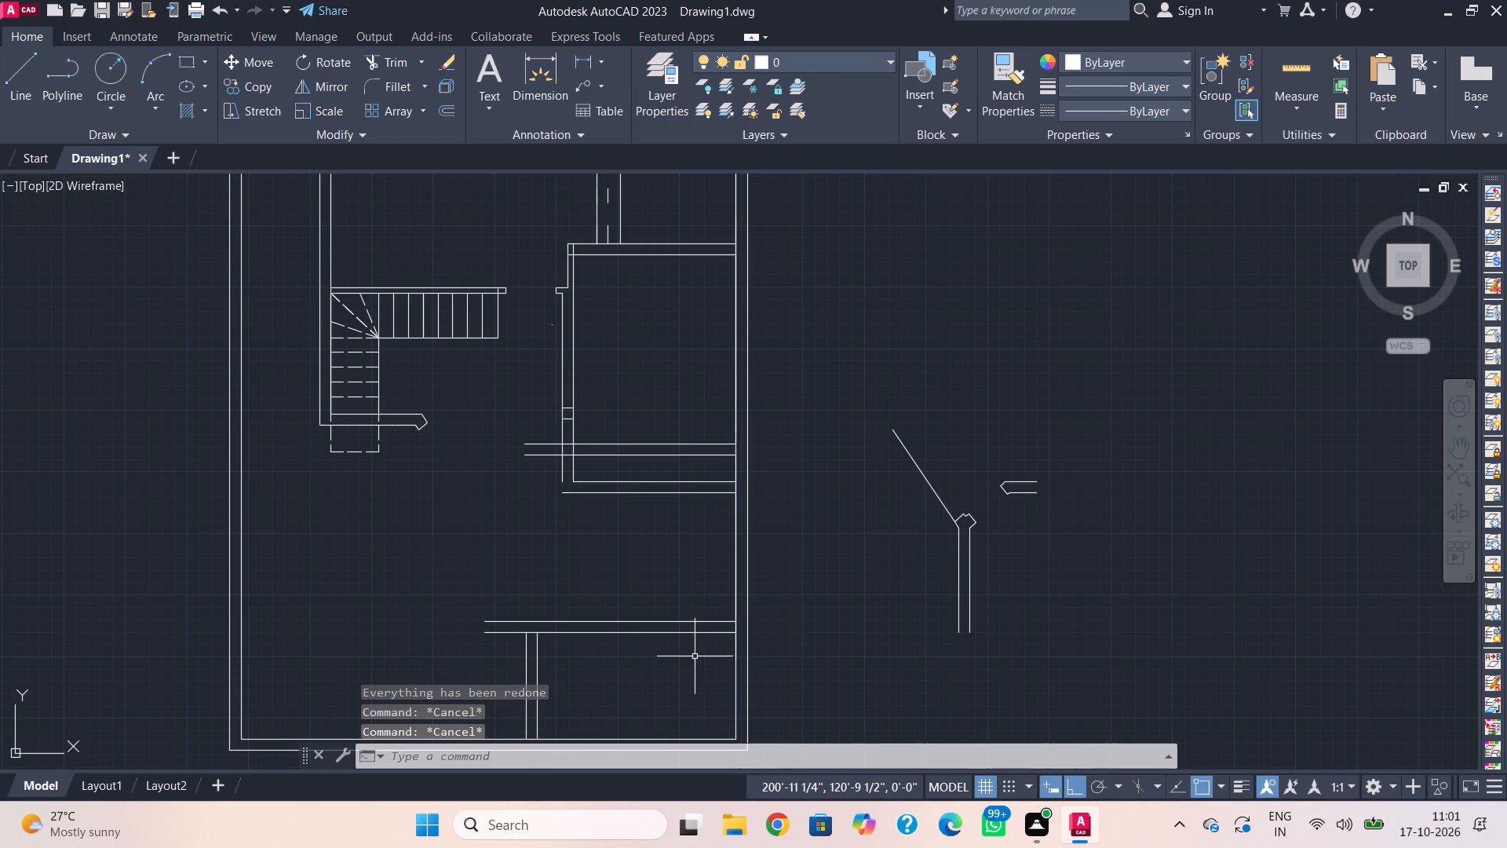
Draw the lower room's inner wall lines 17' along the bottom wall from the outer wall, 11'3" up, and across to the upper wall line's end.
text(l)
key(space)
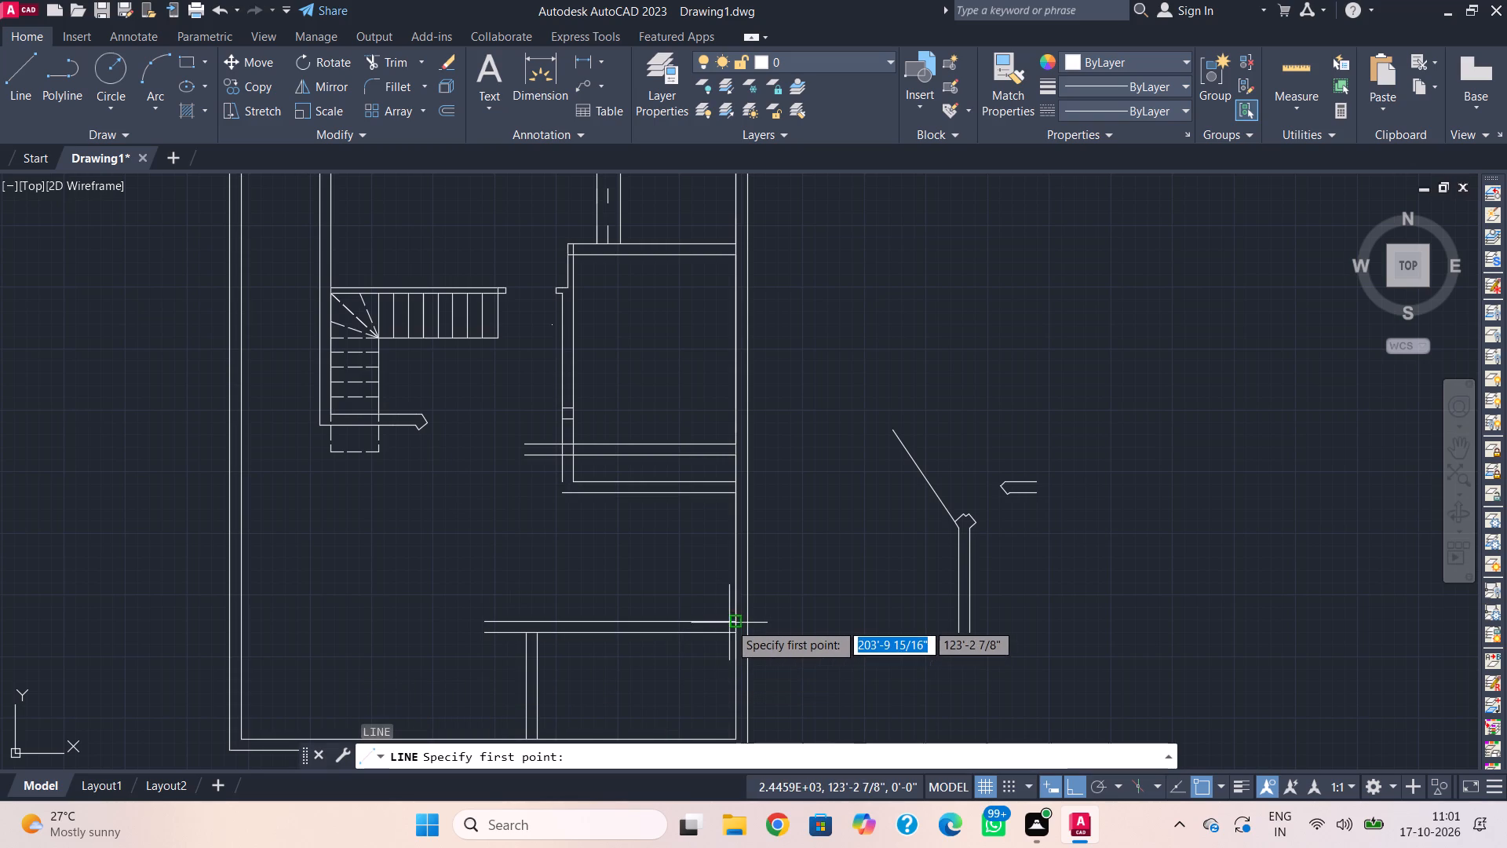
click(731, 621)
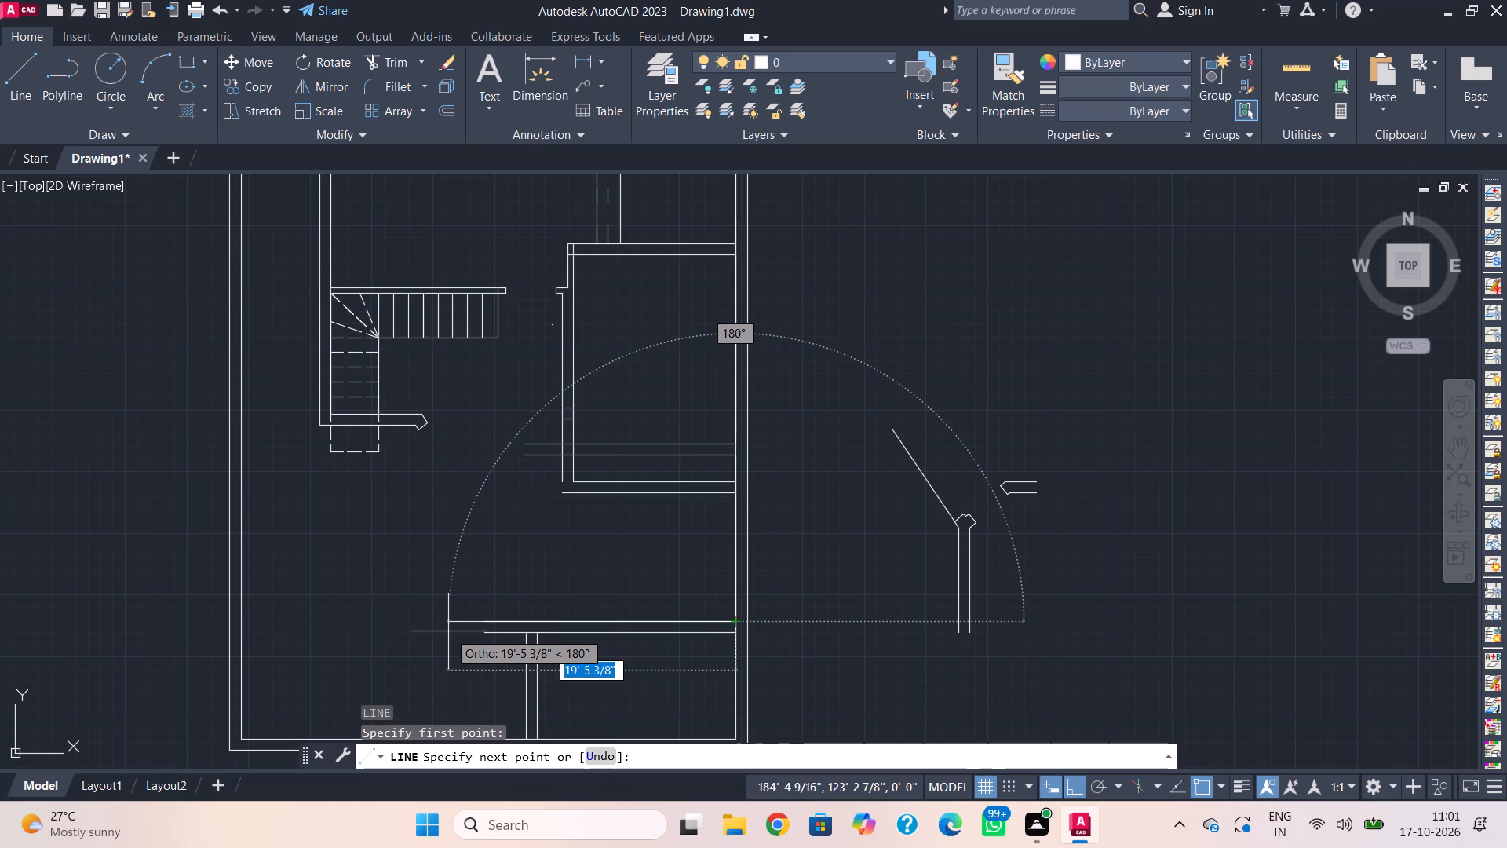
text(17')
key(Return)
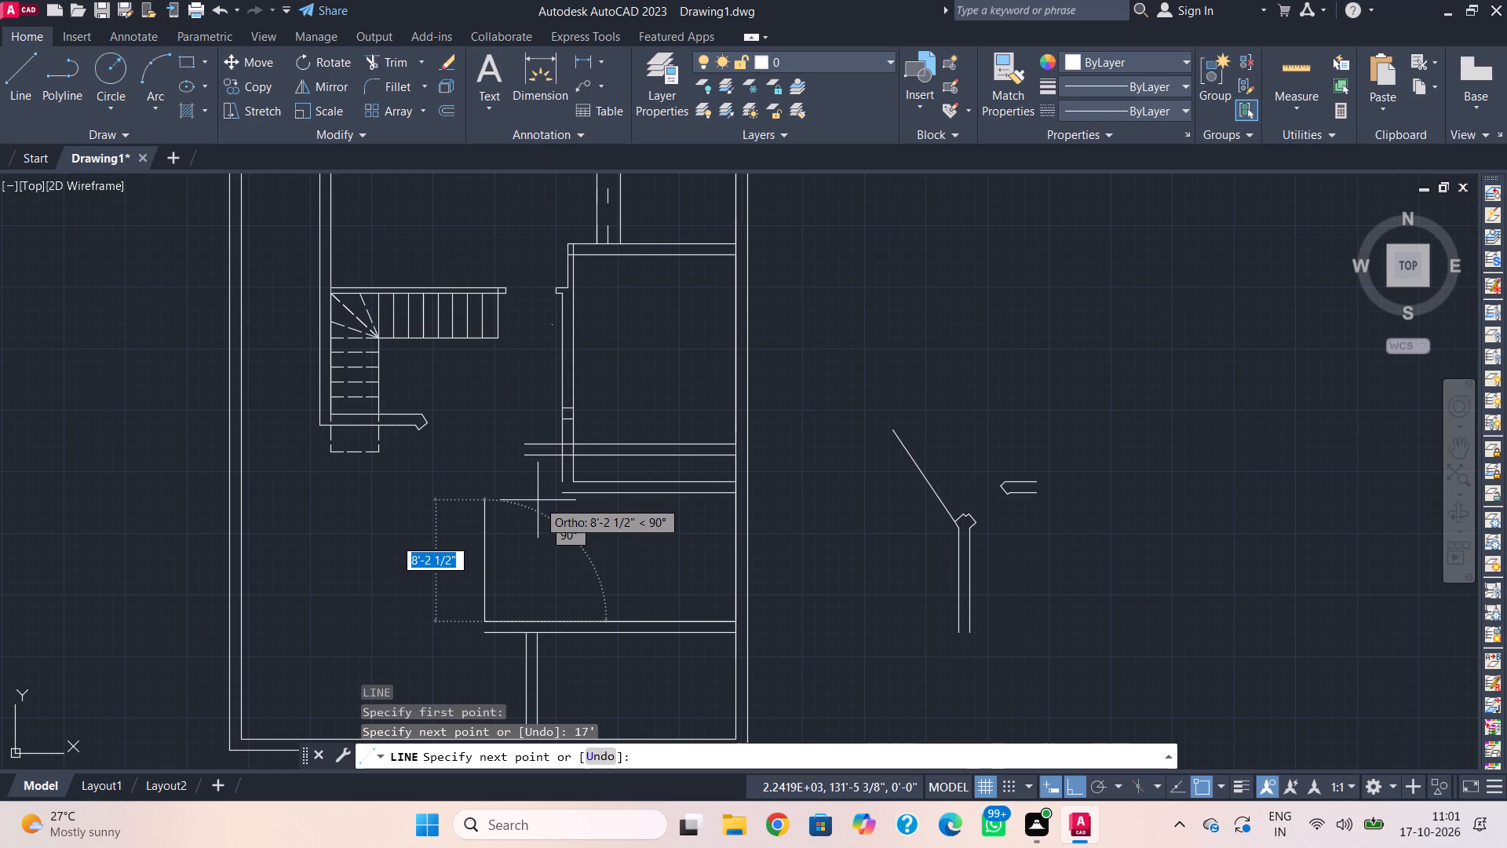
text(11'3")
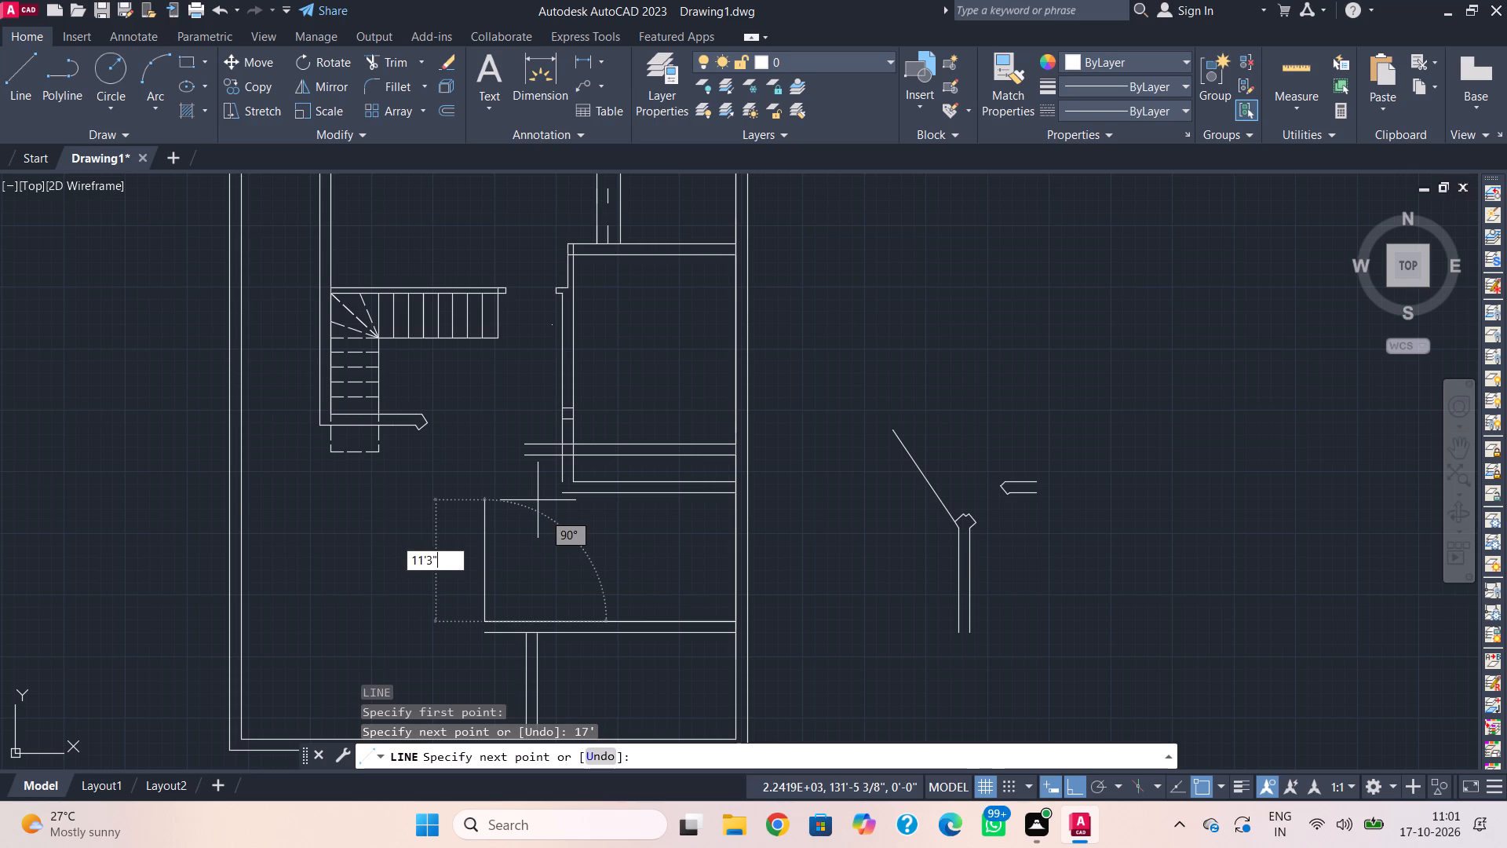
key(Return)
scroll(538, 500, up, 1)
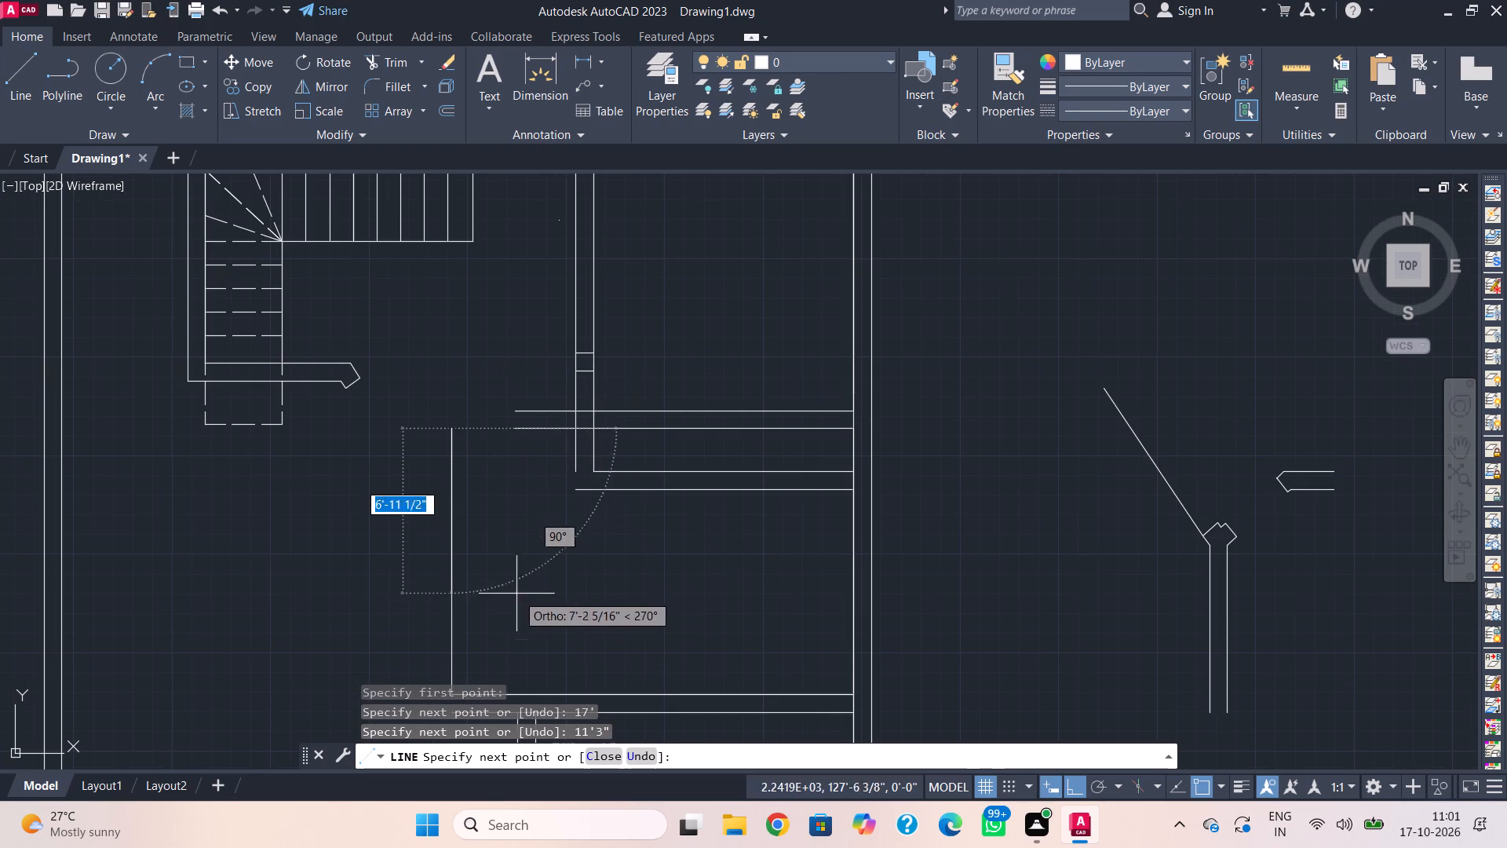
click(524, 429)
key(Escape)
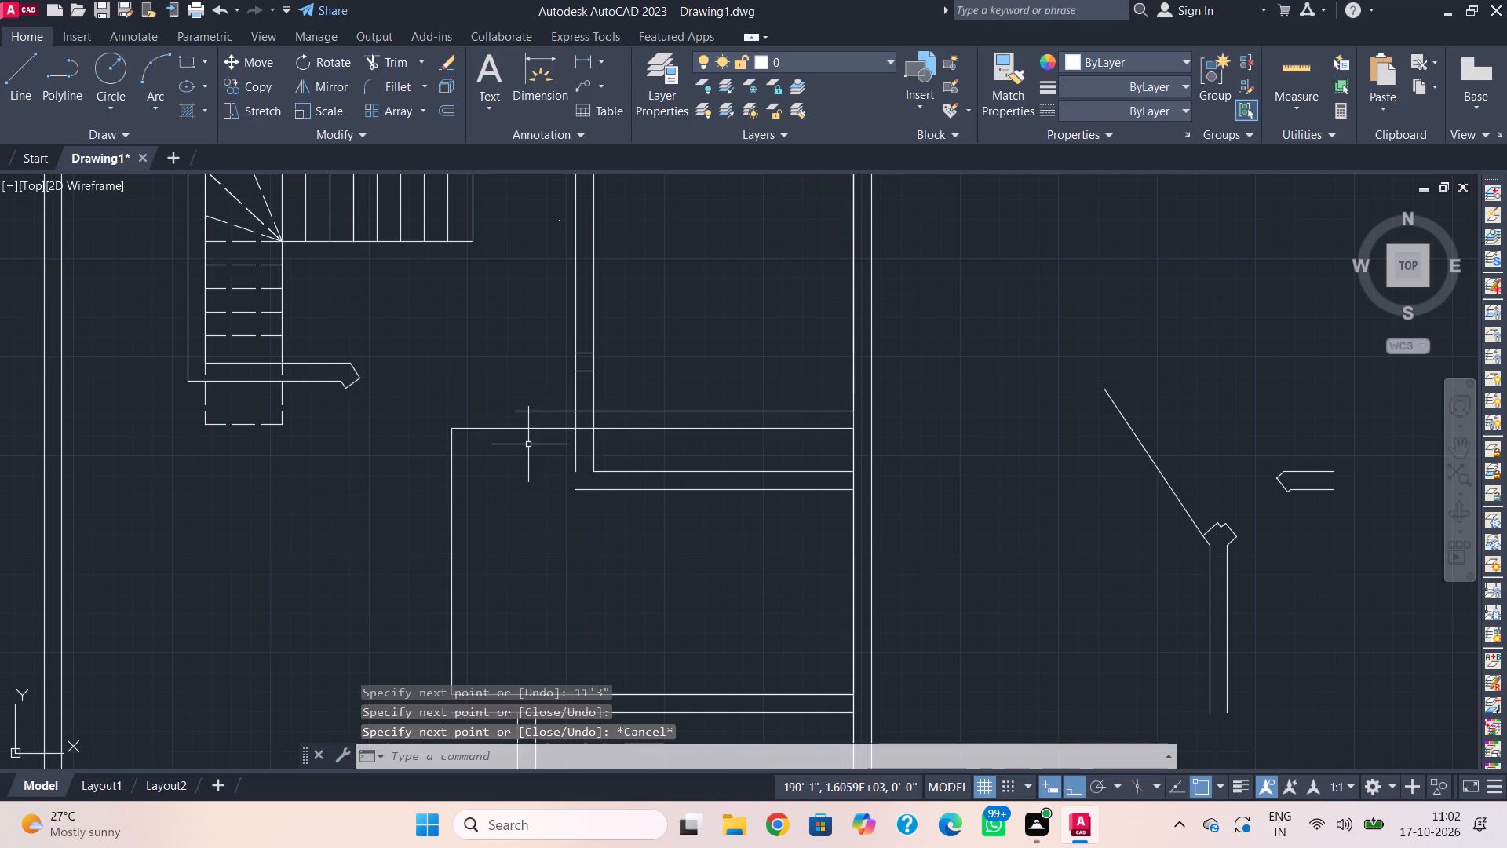
Offset the lower room's new short top line and its 11'3" vertical line outward by 9" for the wall thickness.
text(o)
key(space)
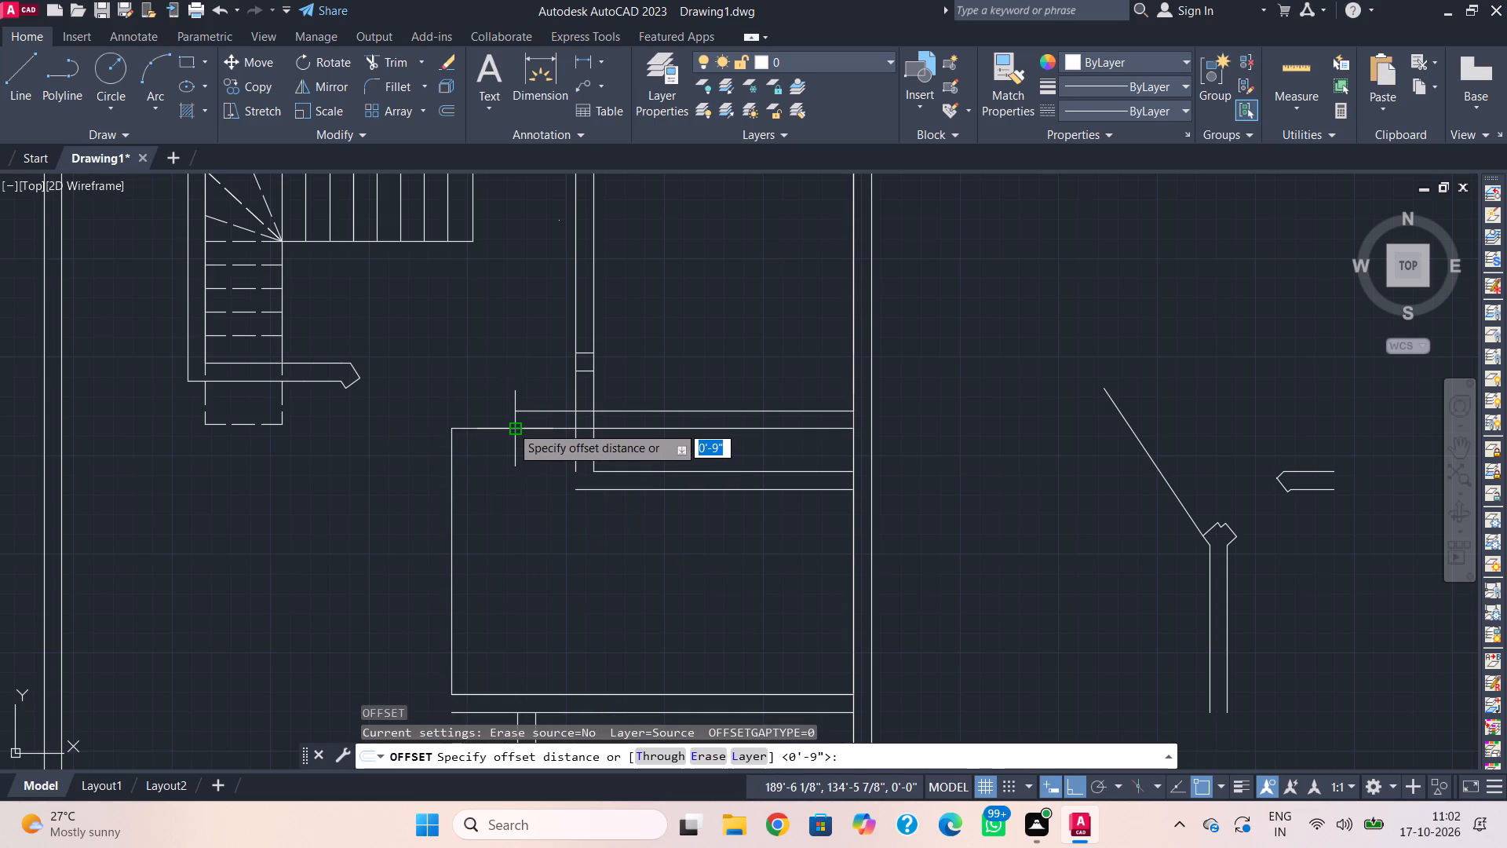
key(space)
click(477, 428)
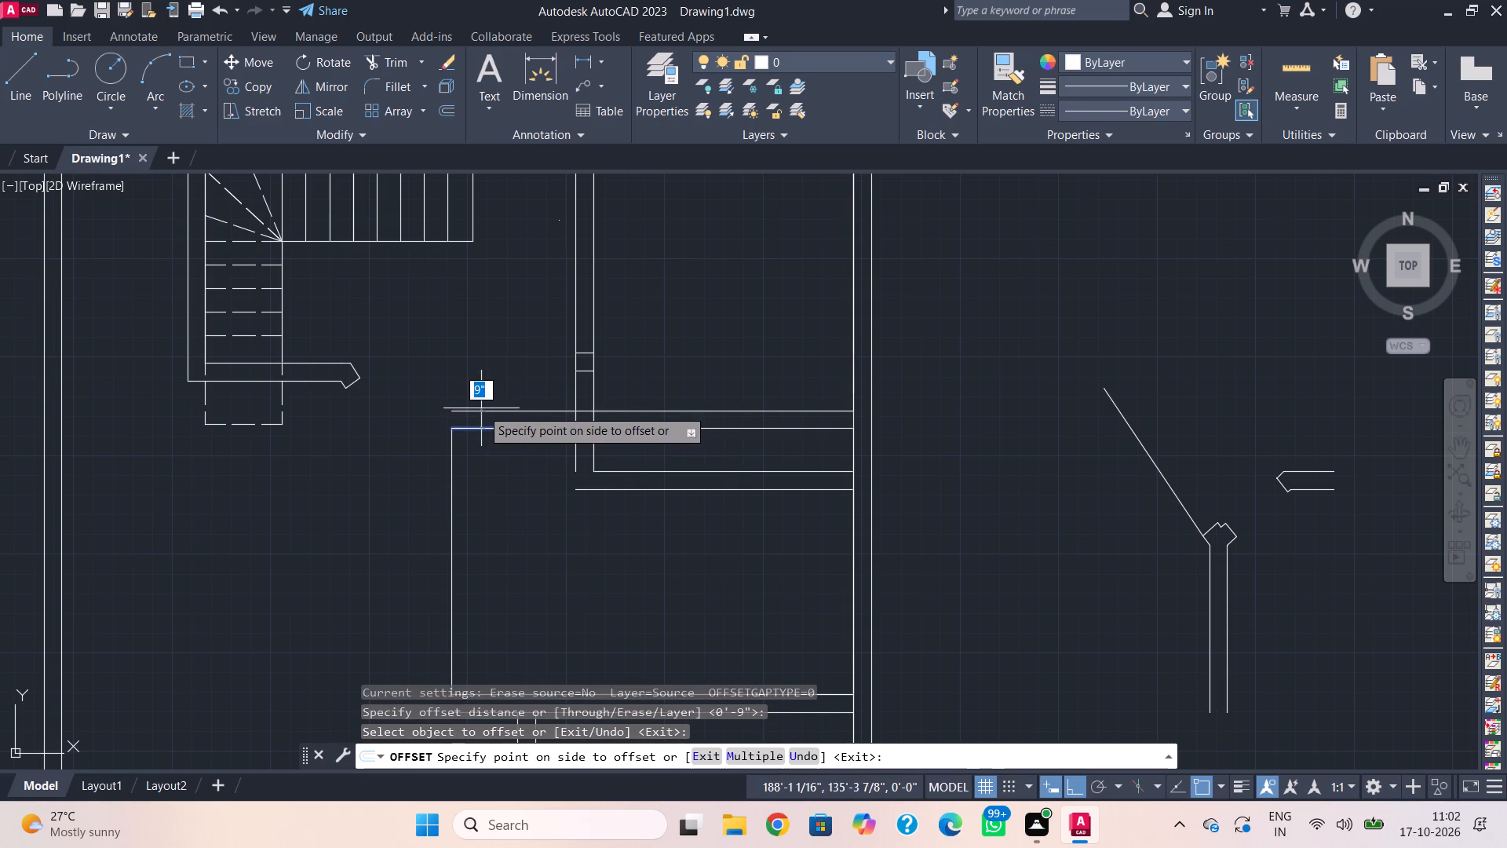
click(481, 408)
middle_drag(483, 528, 582, 408)
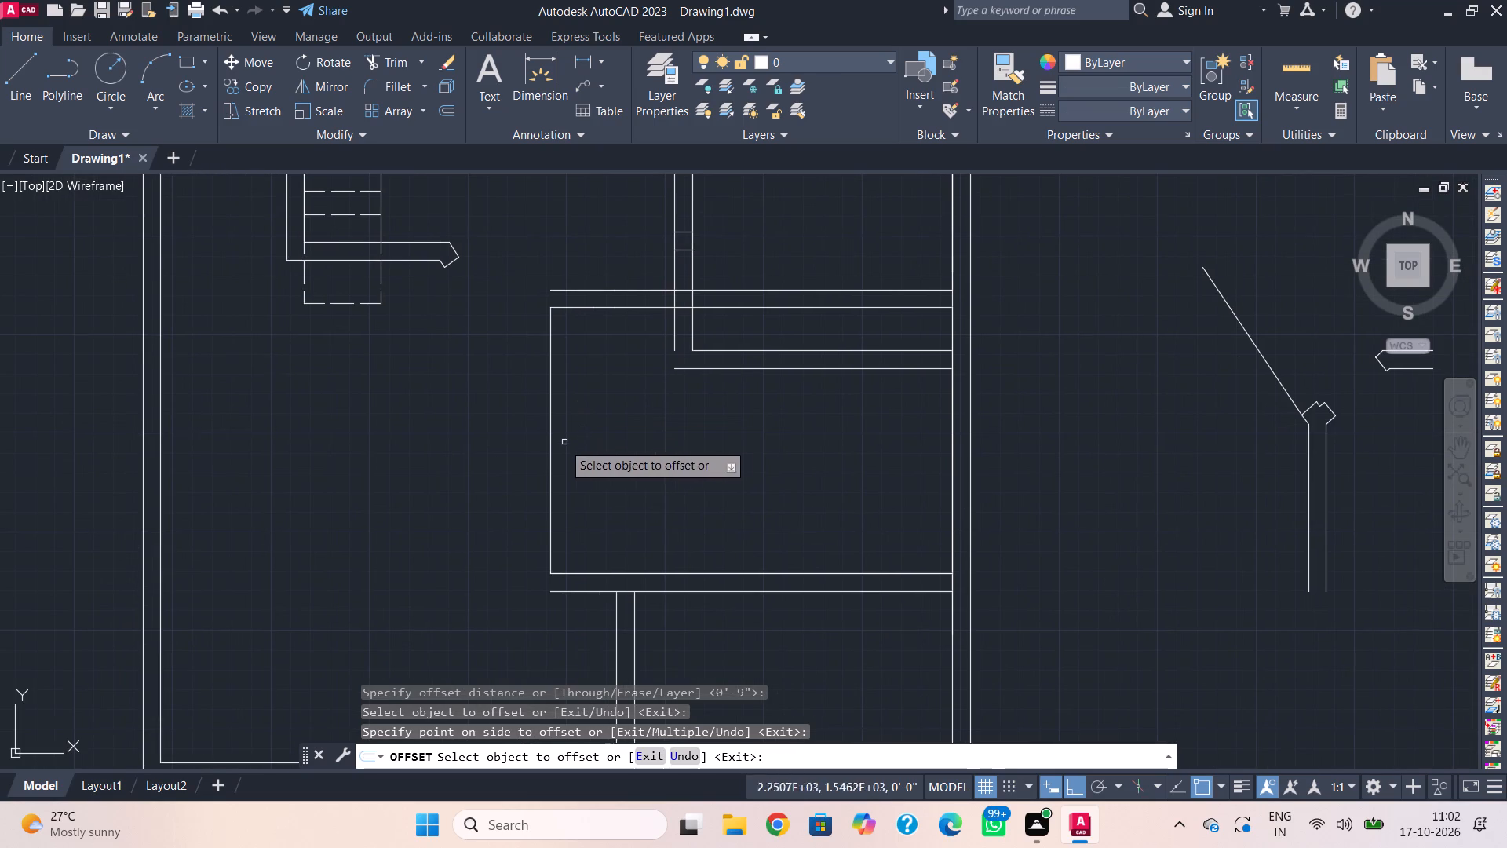
click(548, 450)
click(510, 458)
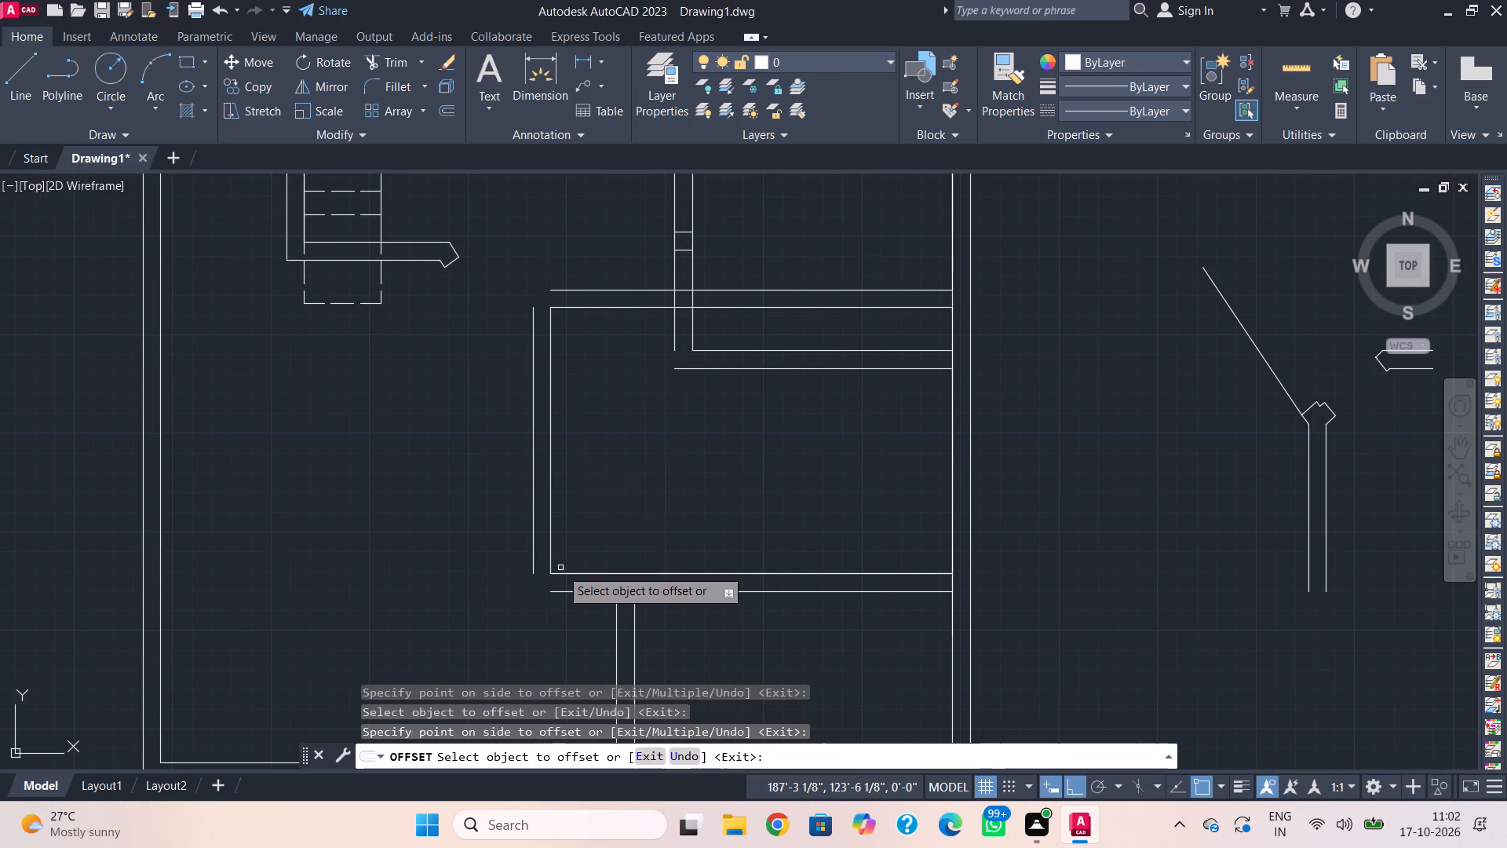
key(Escape)
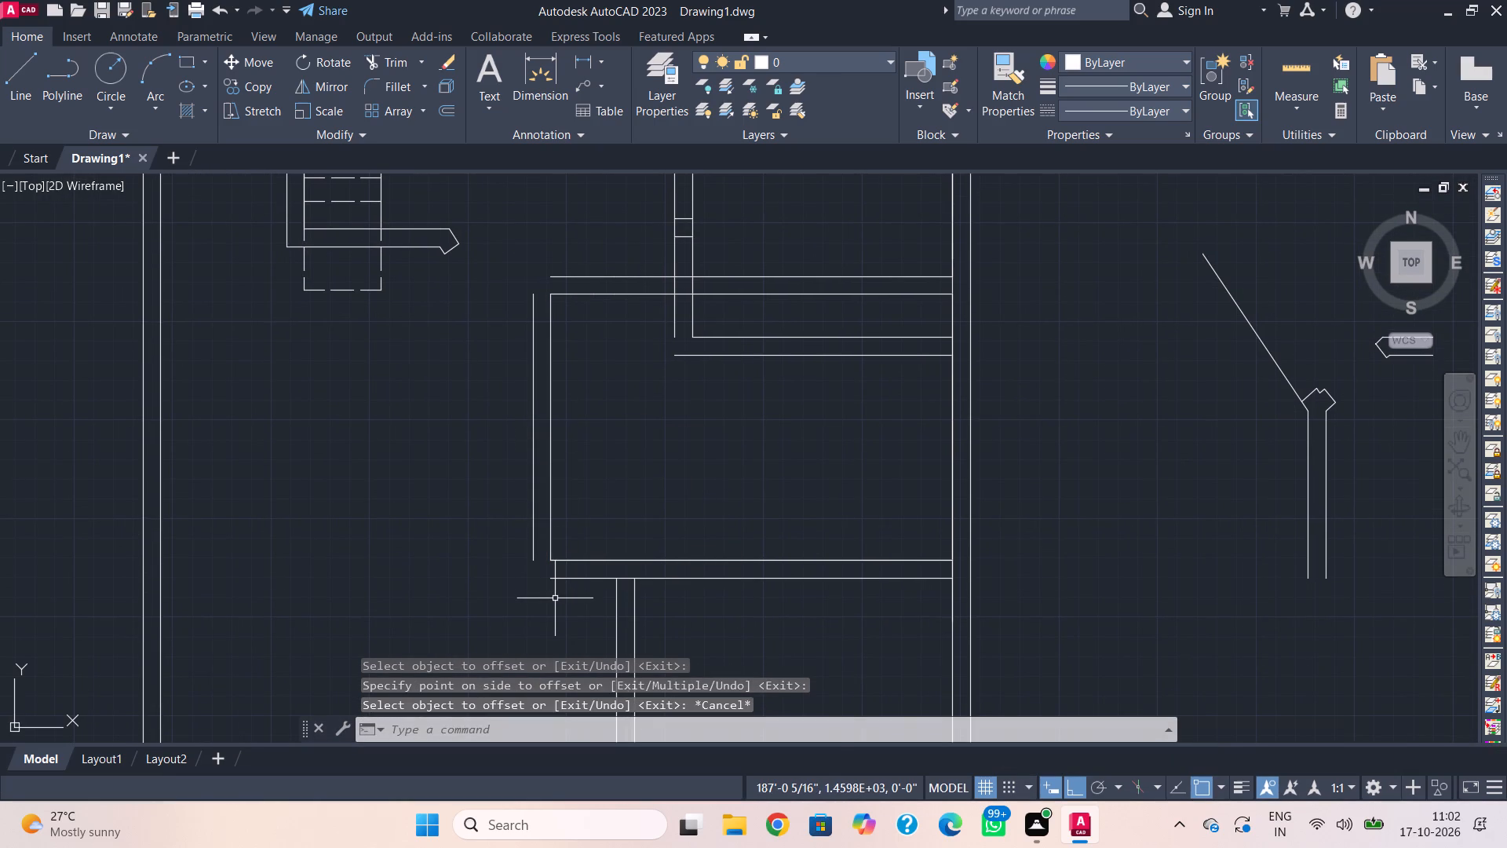
Fillet the room's outer vertical line with the lower line of the bottom wall to close the corner.
key(r)
key(BackSpace)
key(Escape)
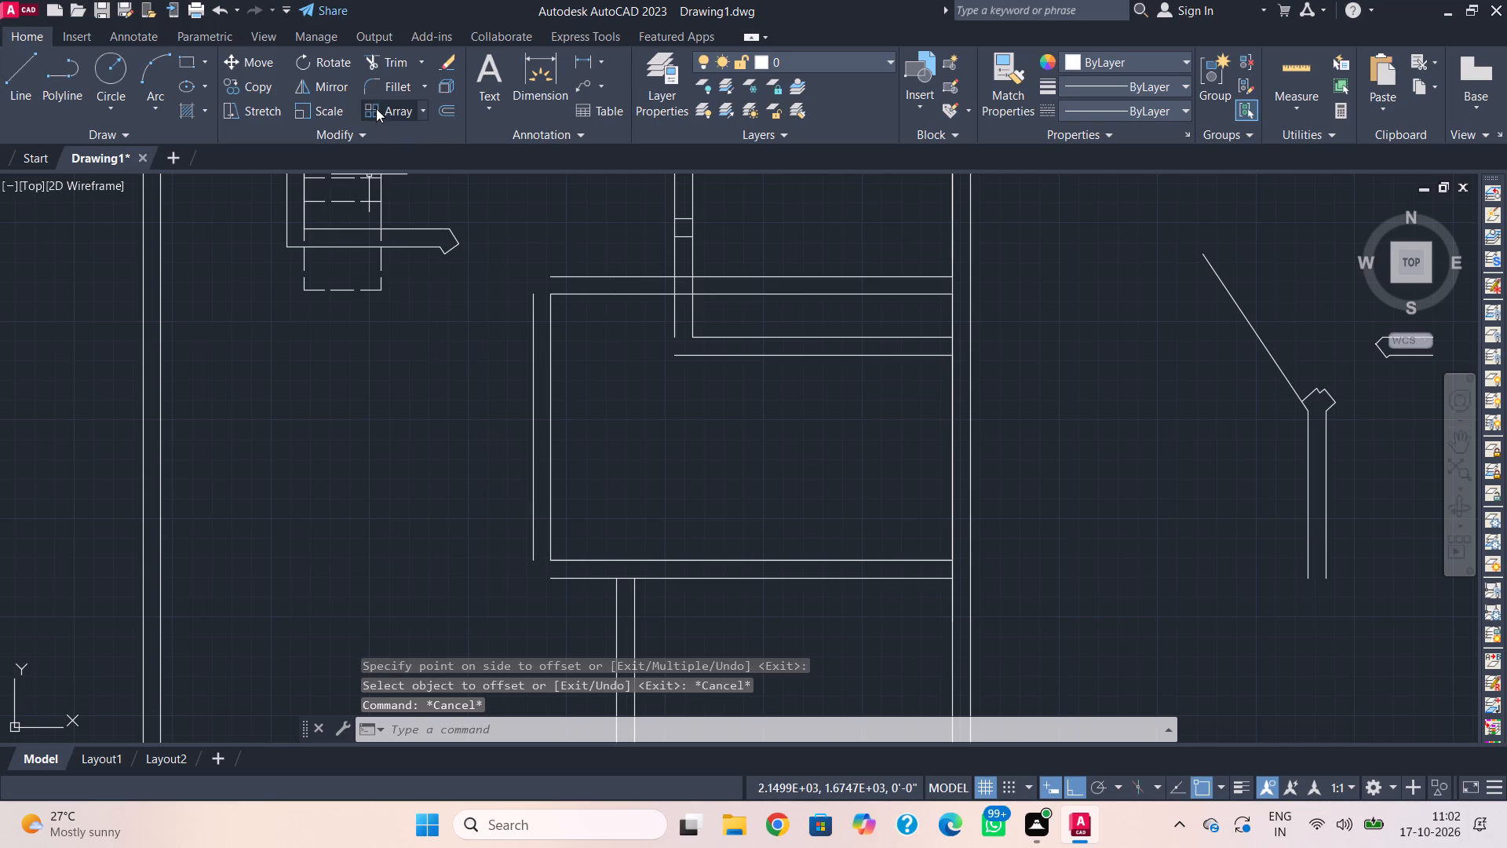
click(376, 87)
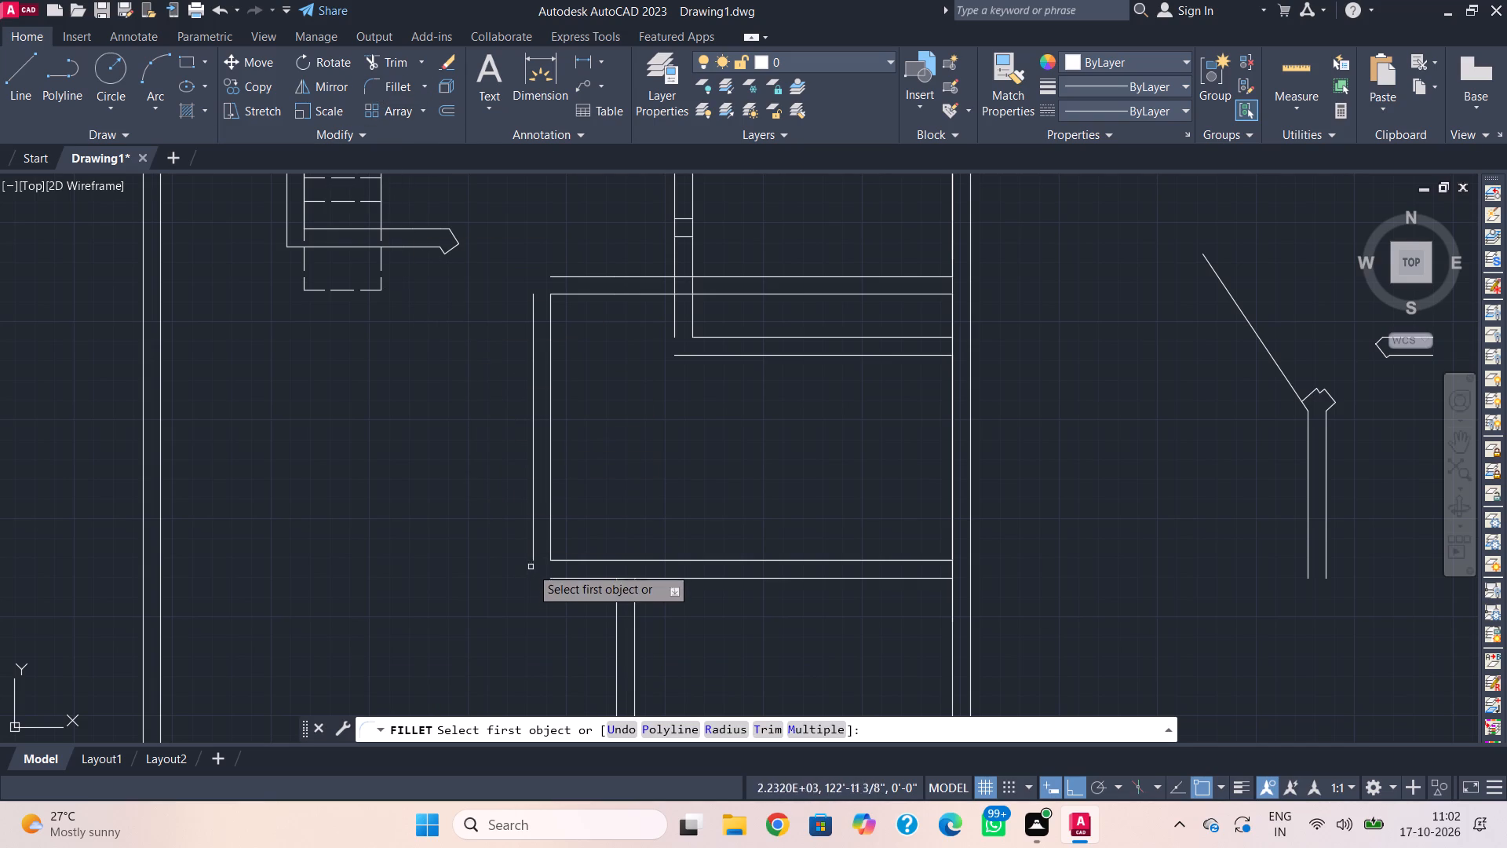
click(532, 561)
click(564, 579)
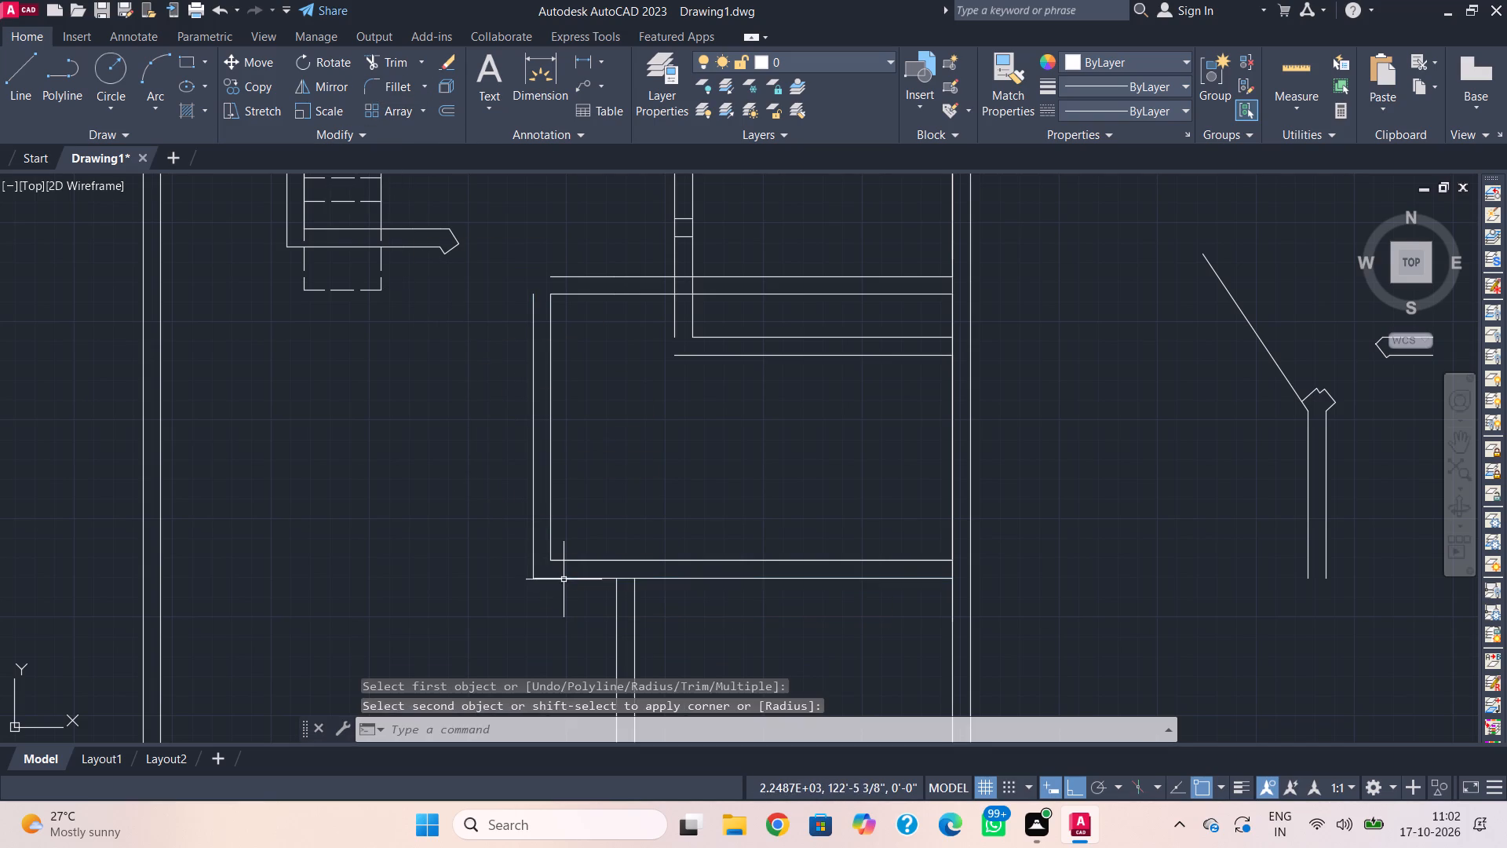
key(Escape)
Draw a diagonal line from the lower corner of the stair wall's angled end to the midpoint of the lower room's inner vertical line.
middle_drag(516, 447, 520, 645)
middle_drag(528, 652, 618, 564)
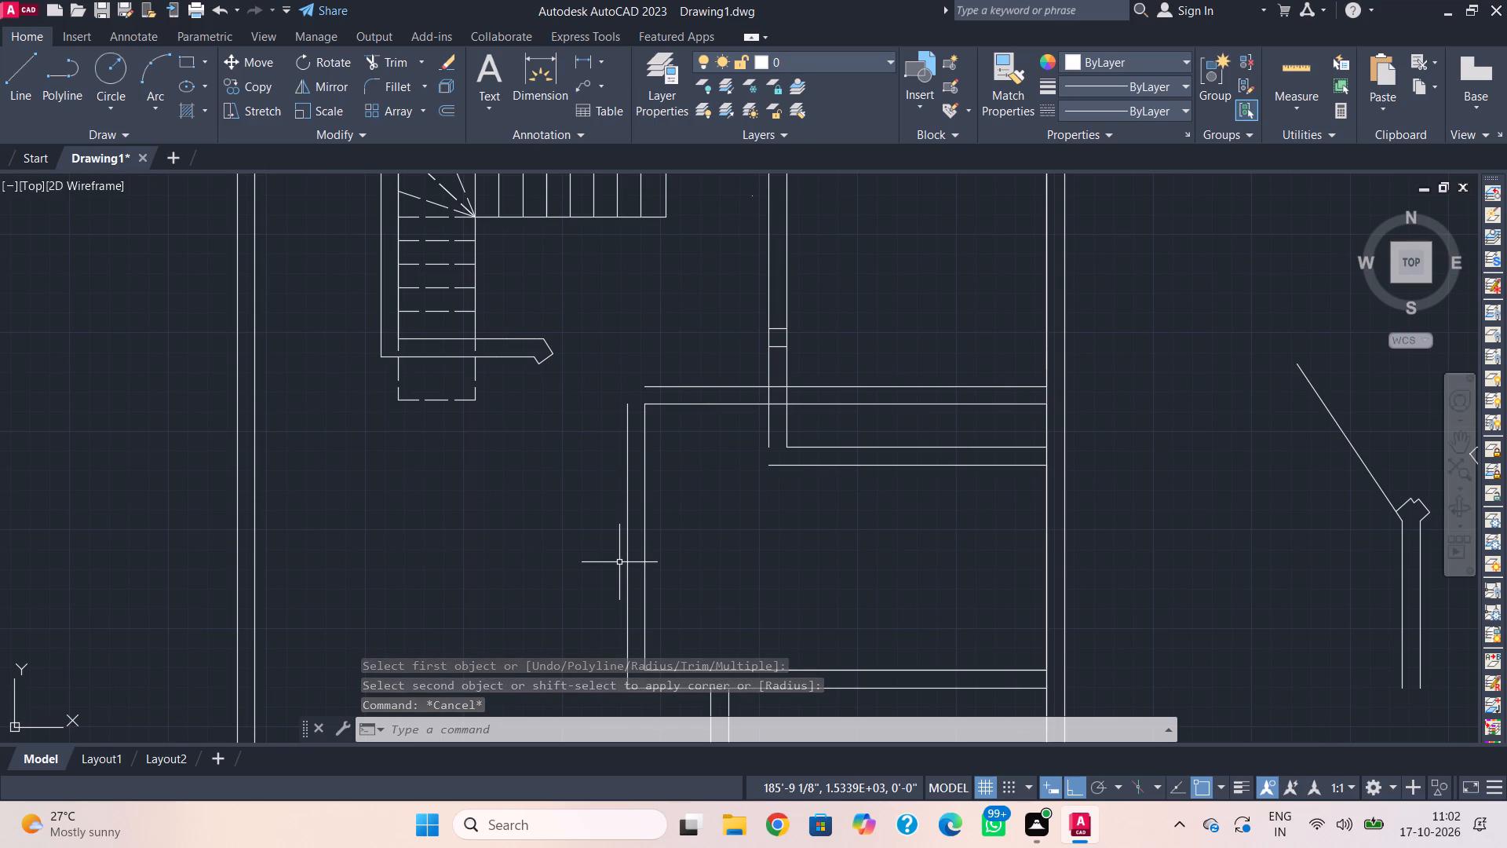
text(l)
key(space)
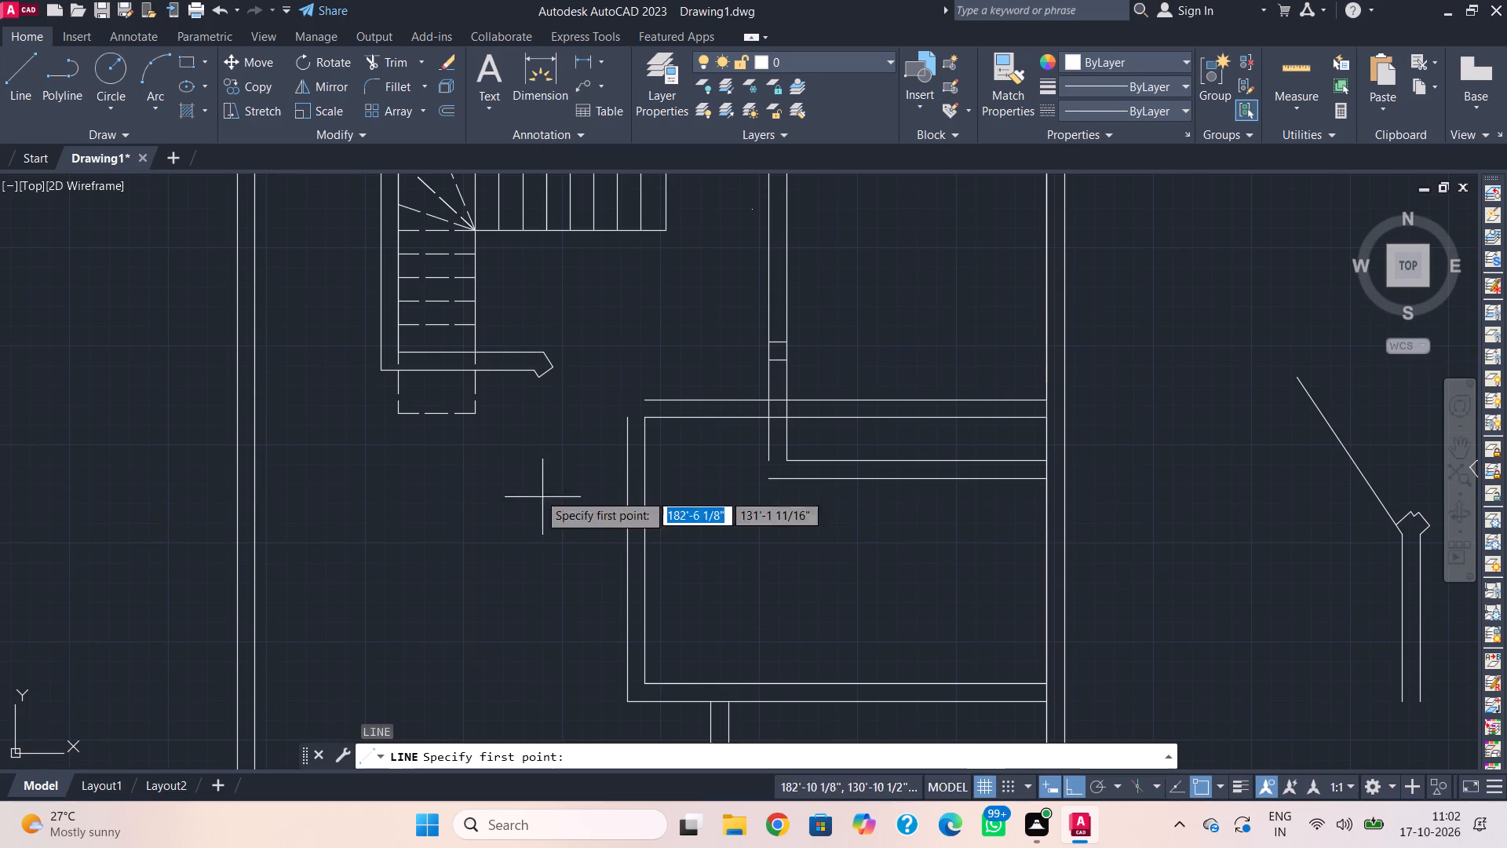
click(540, 379)
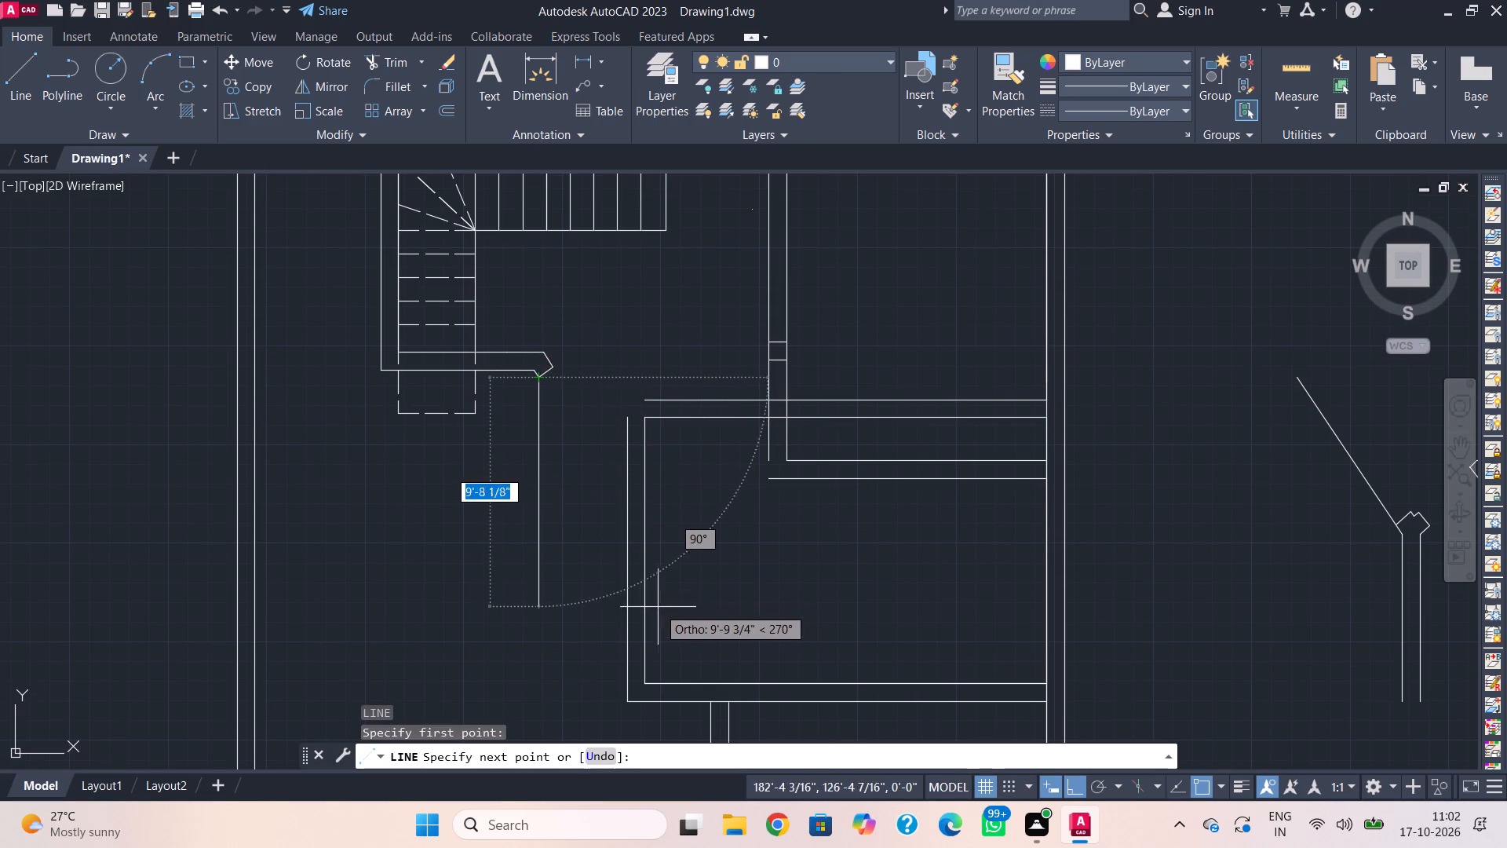
click(644, 546)
key(Escape)
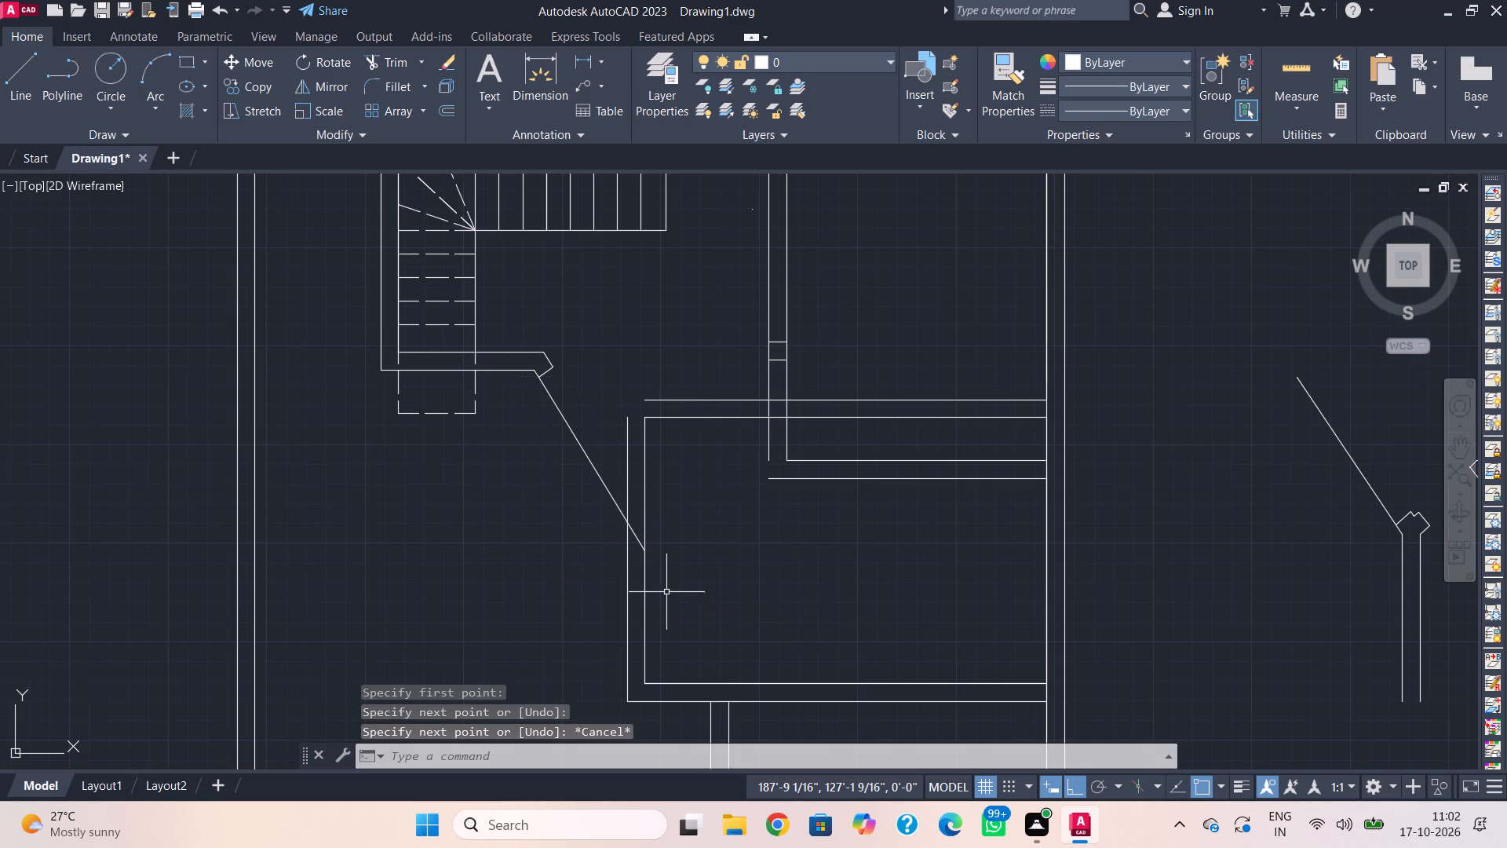
Offset the new diagonal line 9" toward the upper room side for the wall thickness.
key(l)
key(BackSpace)
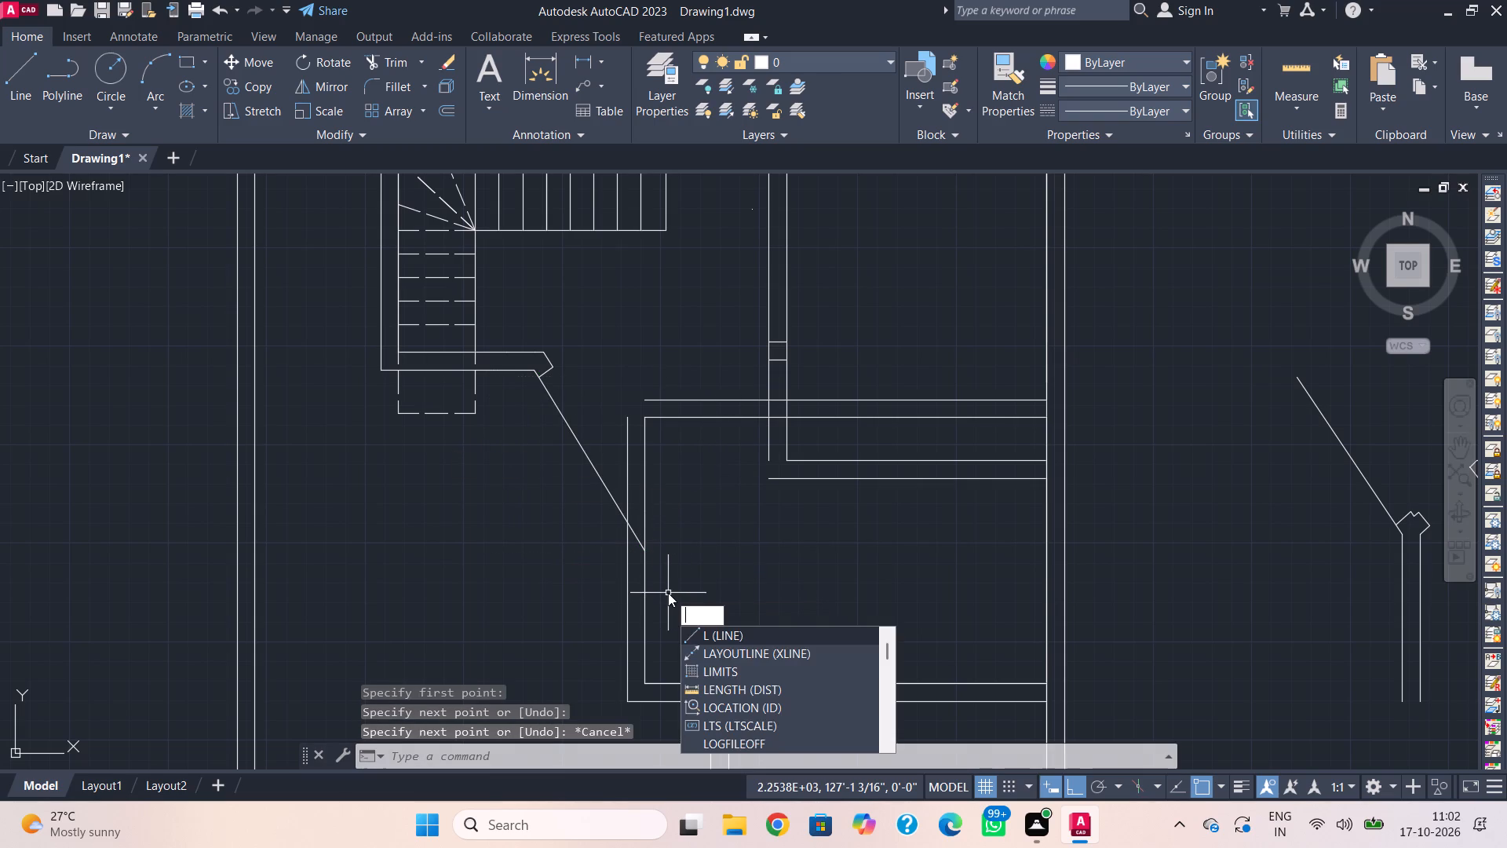
key(Escape)
text(o)
key(space)
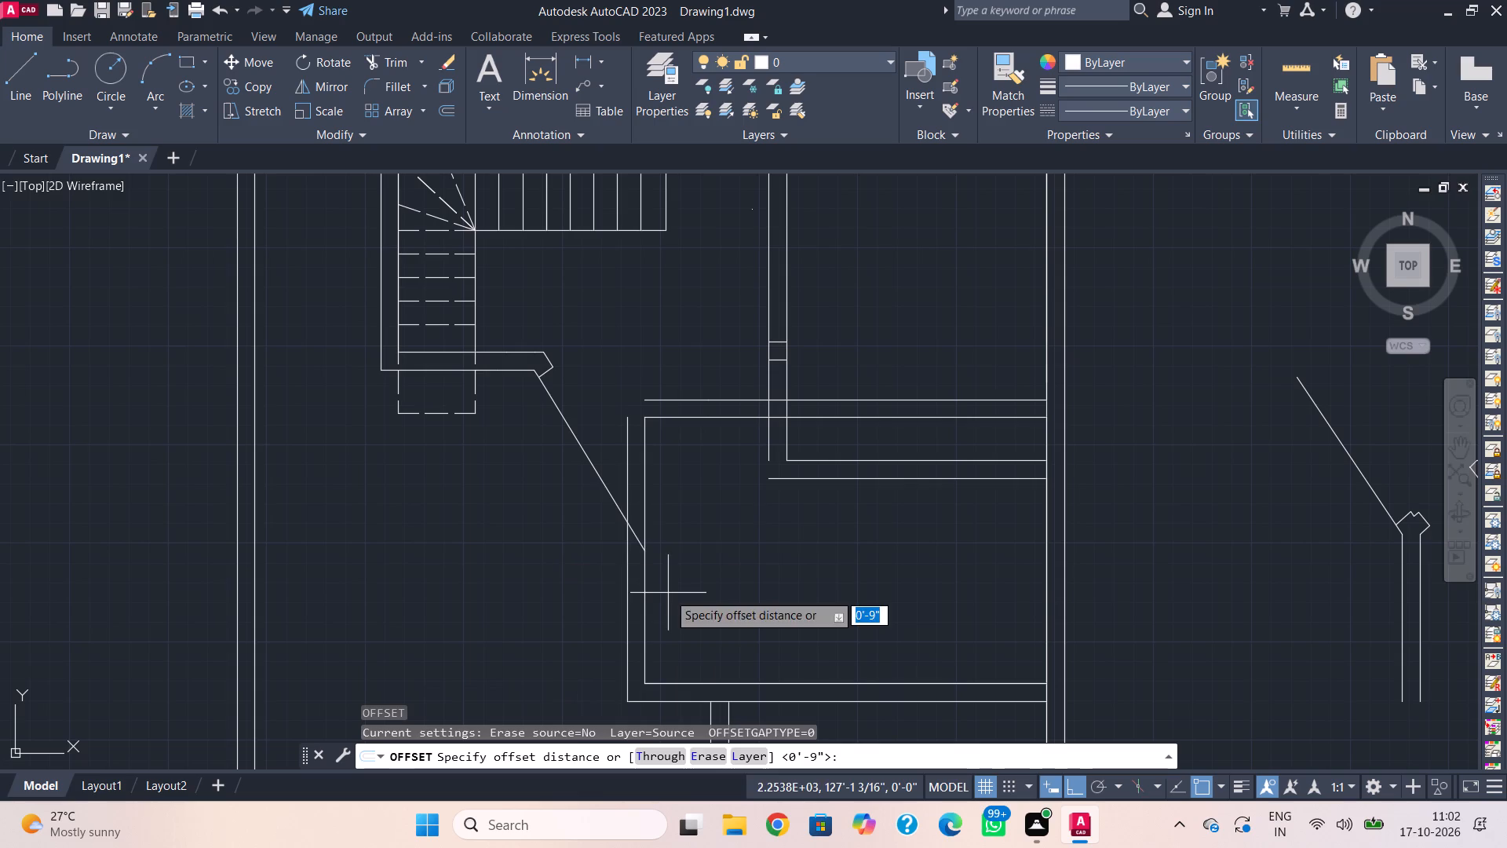
key(space)
click(604, 482)
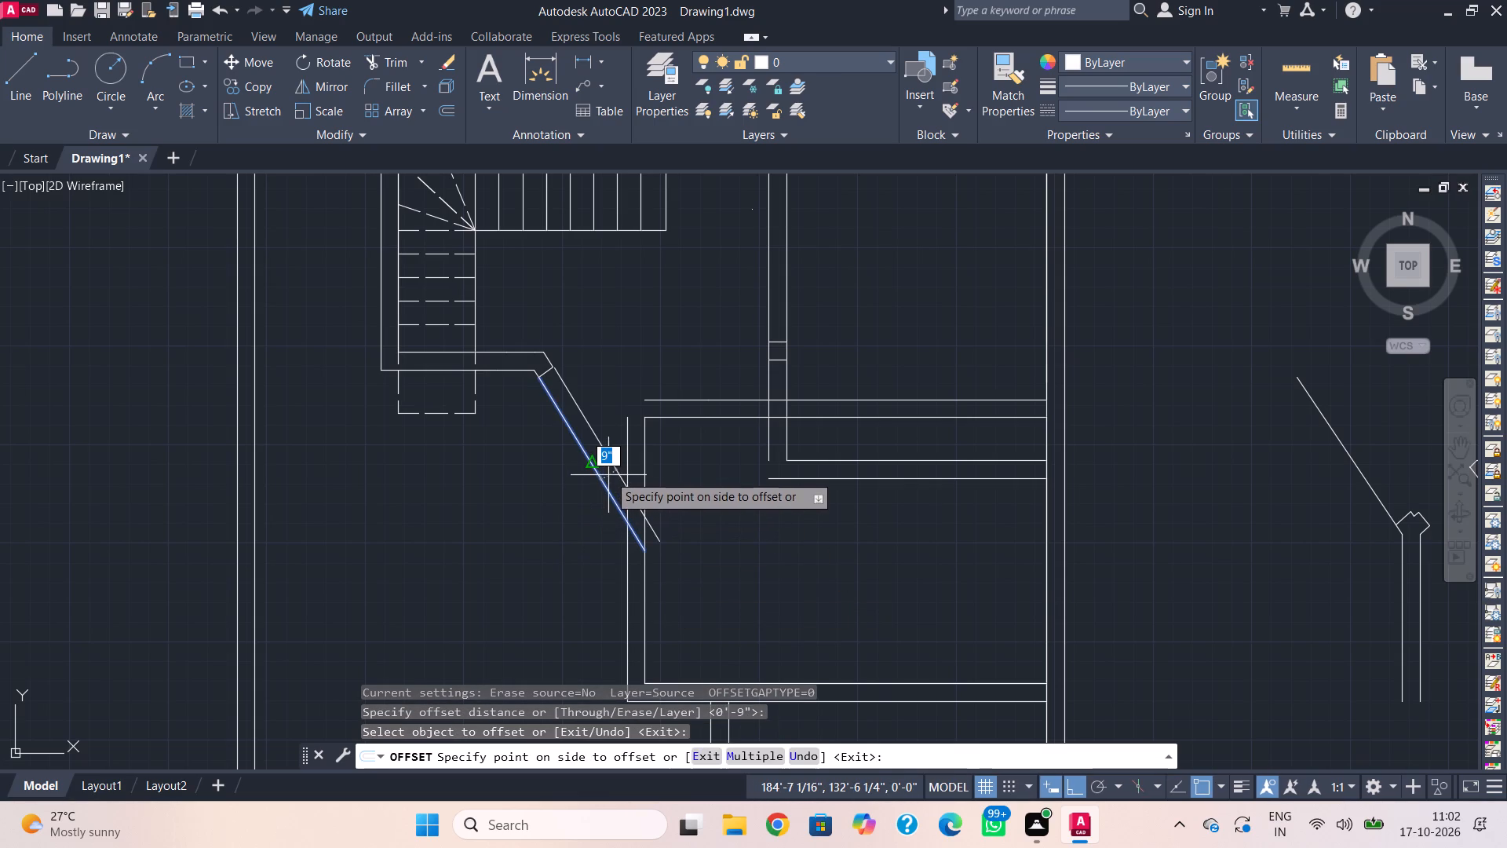
scroll(608, 470, up, 2)
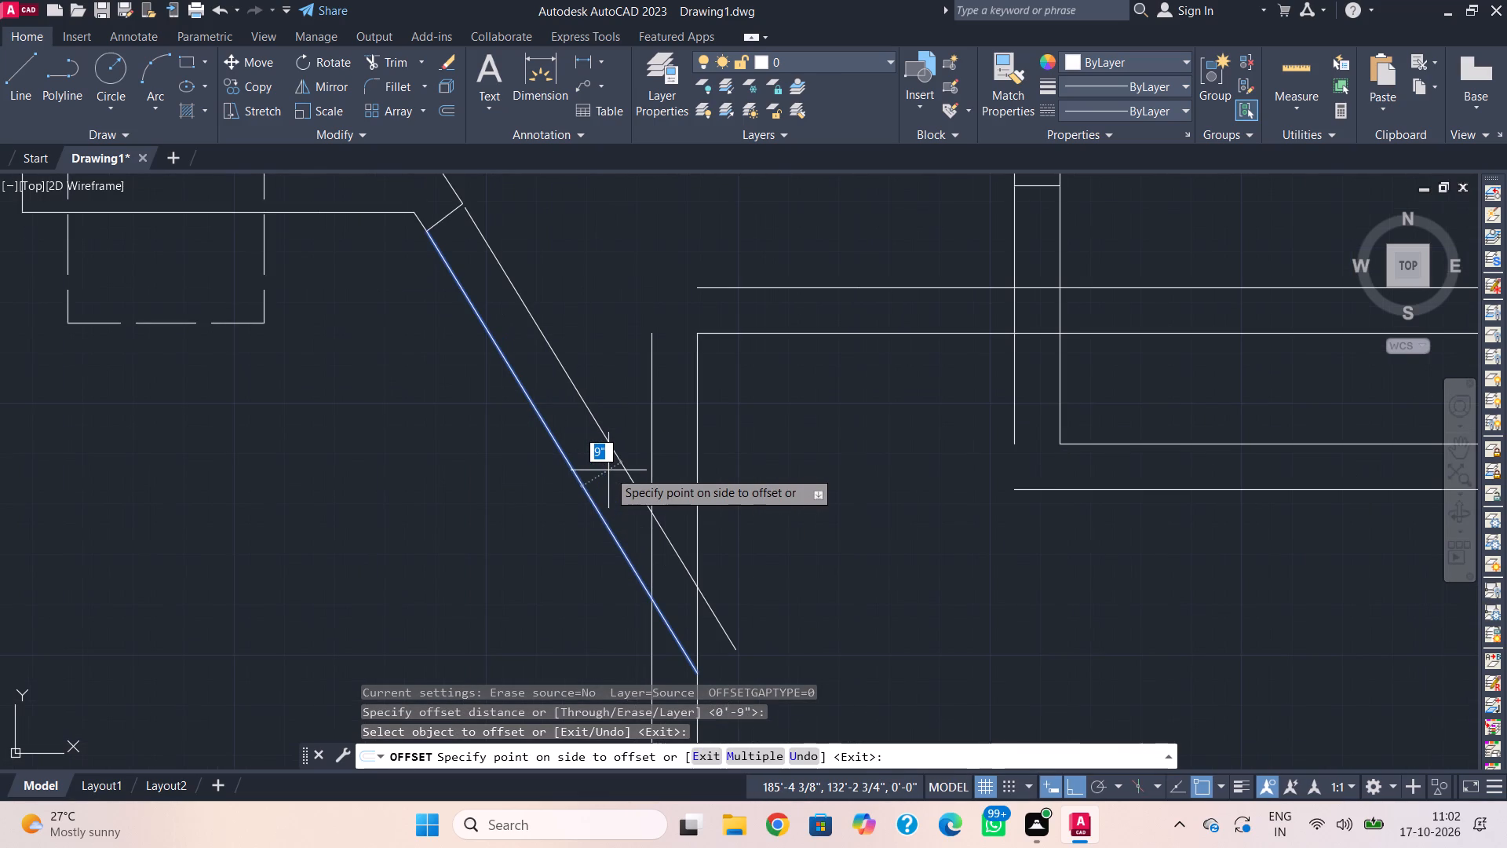
click(612, 468)
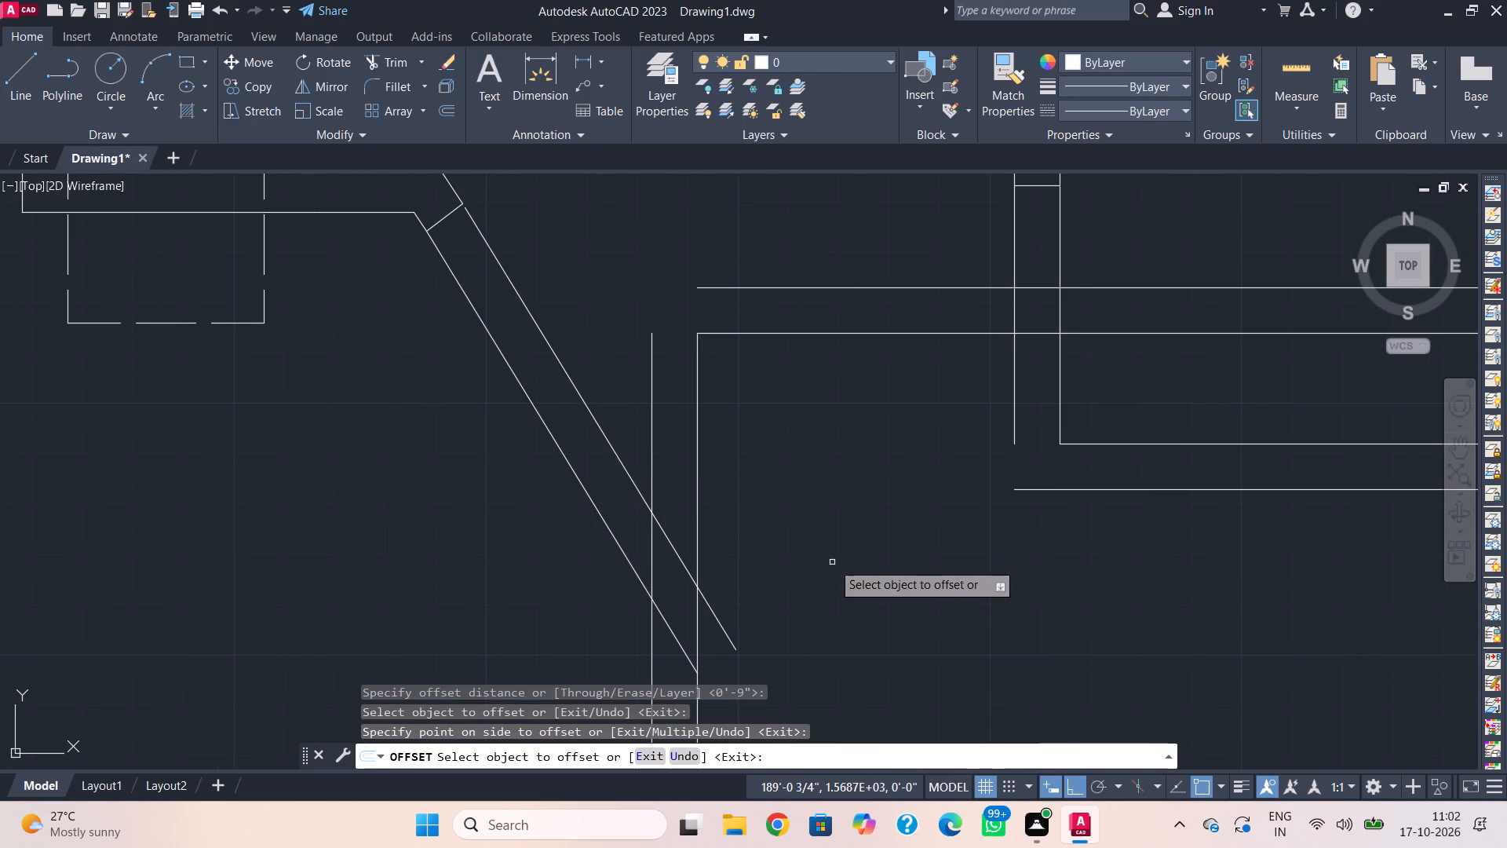
scroll(825, 588, down, 1)
middle_drag(825, 588, 827, 453)
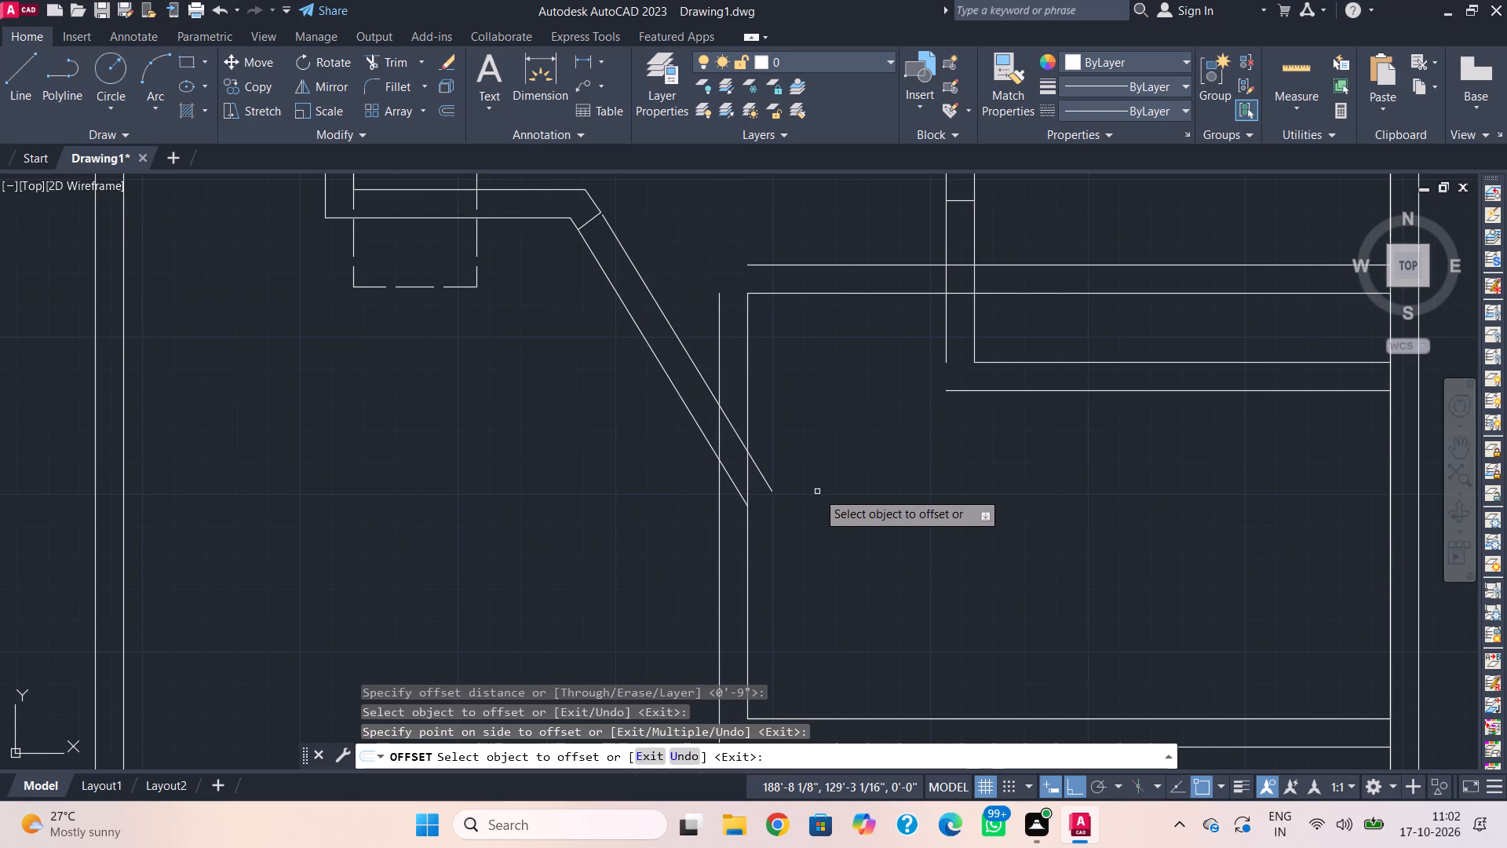
key(Escape)
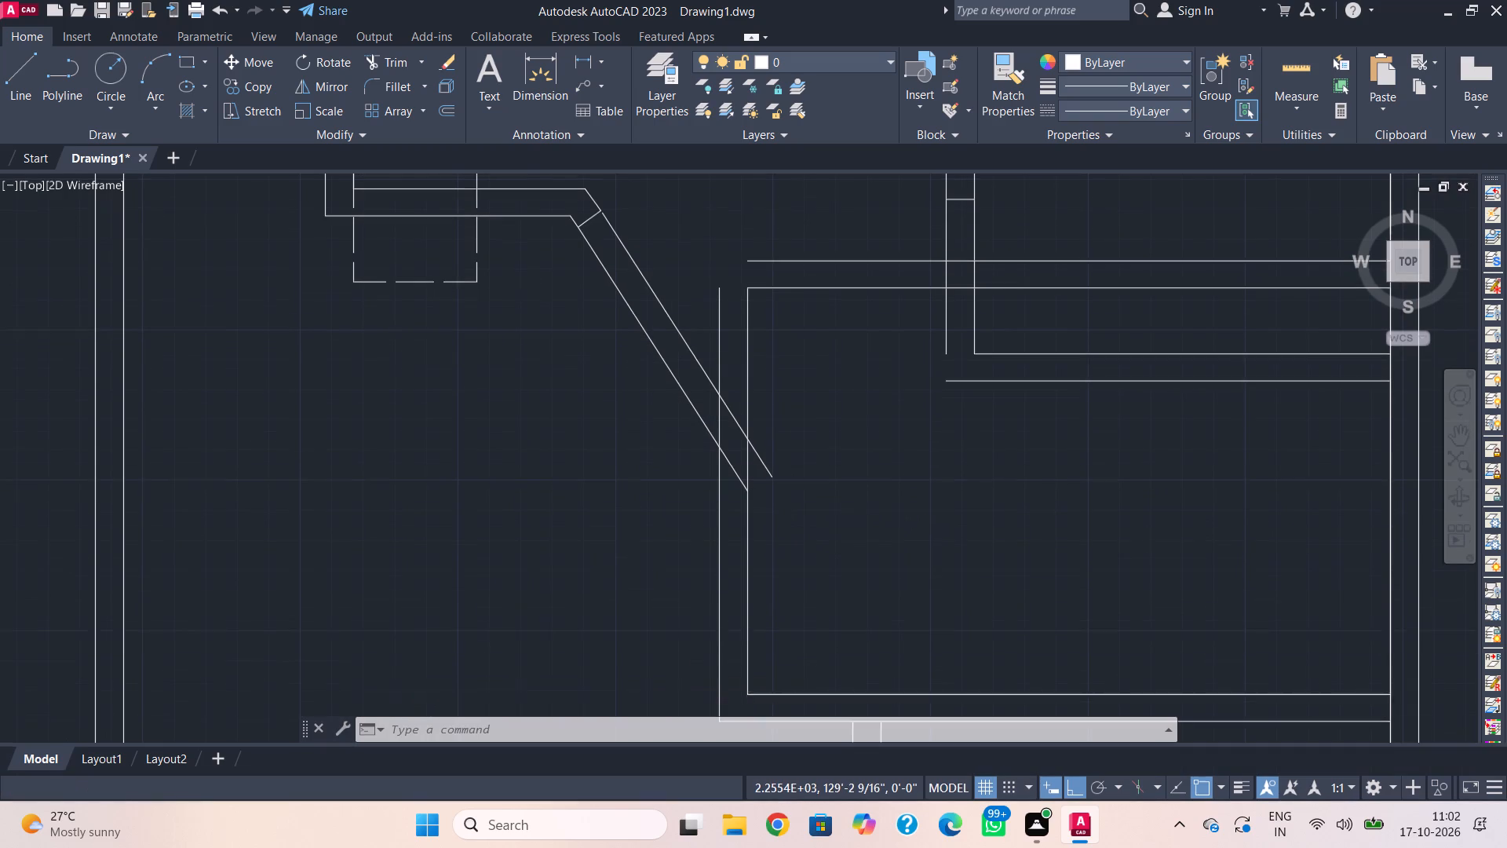
Trim the vertical wall's lines below the lower room's top wall and remove the two old horizontal lines inside the room.
middle_drag(823, 567, 869, 370)
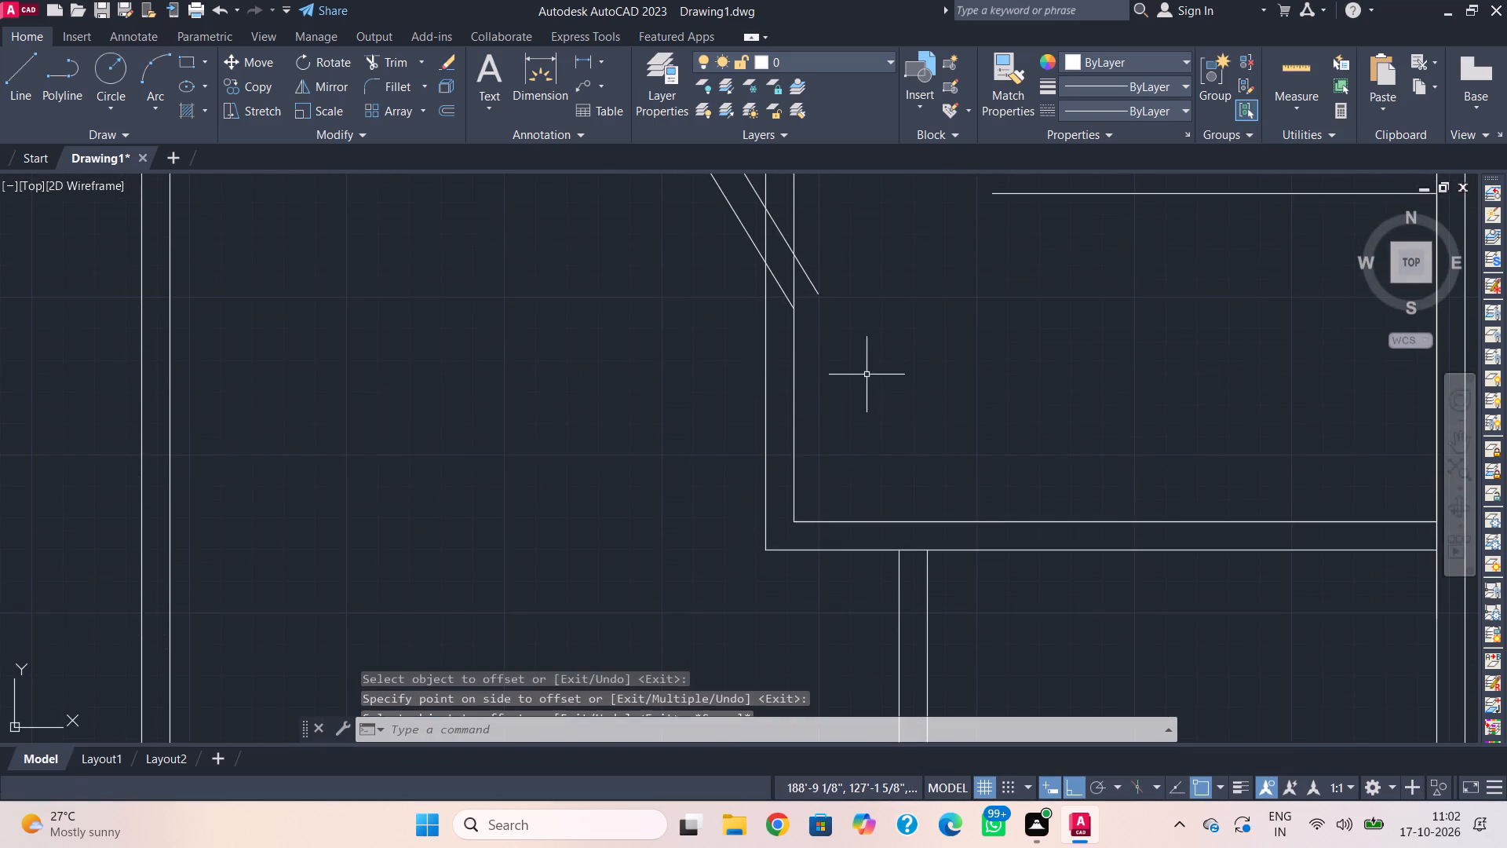
middle_drag(848, 410, 675, 674)
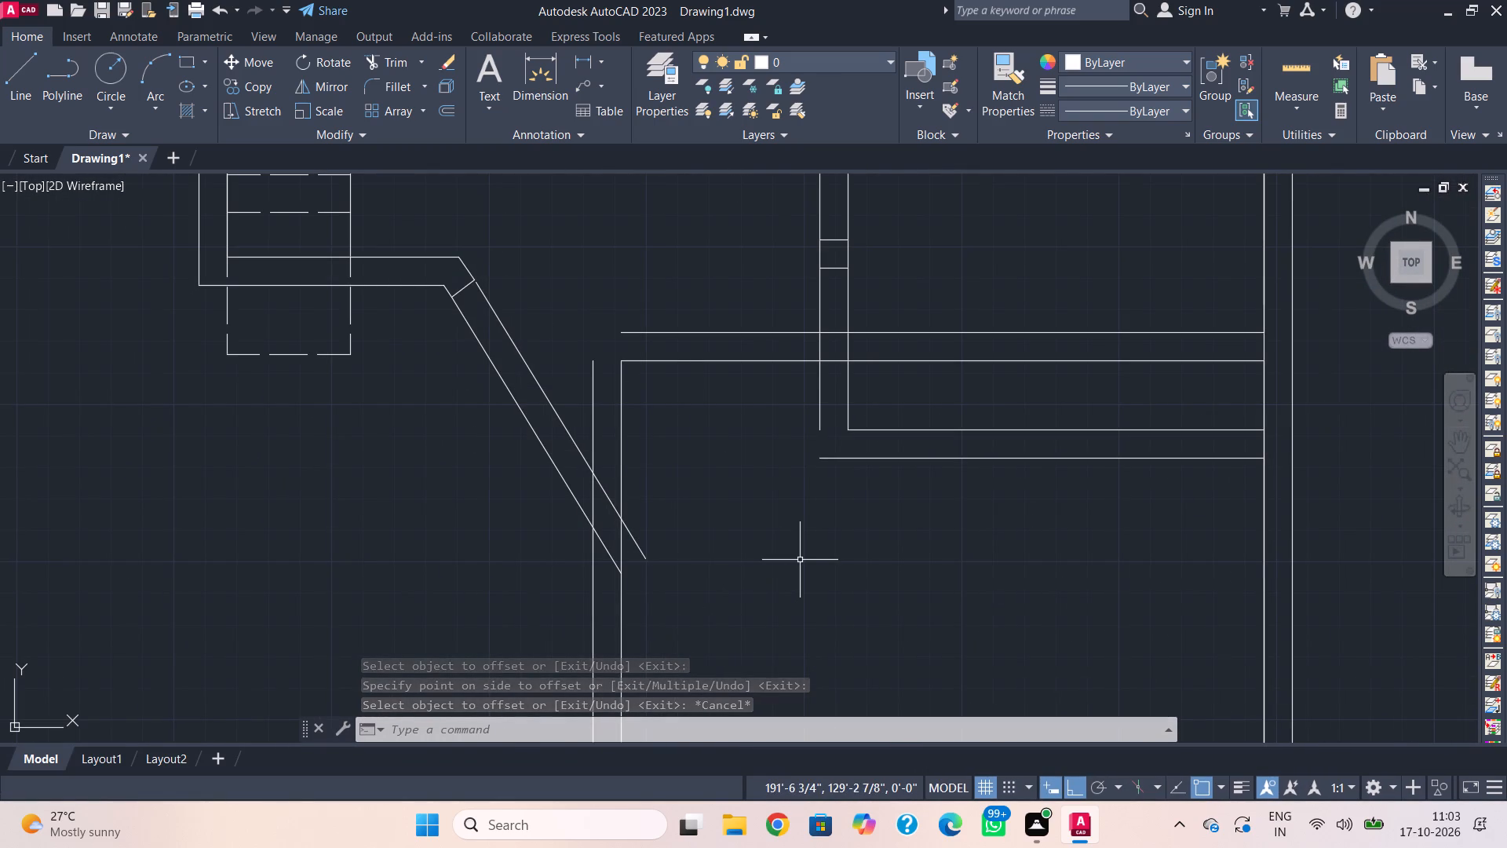
scroll(800, 560, down, 1)
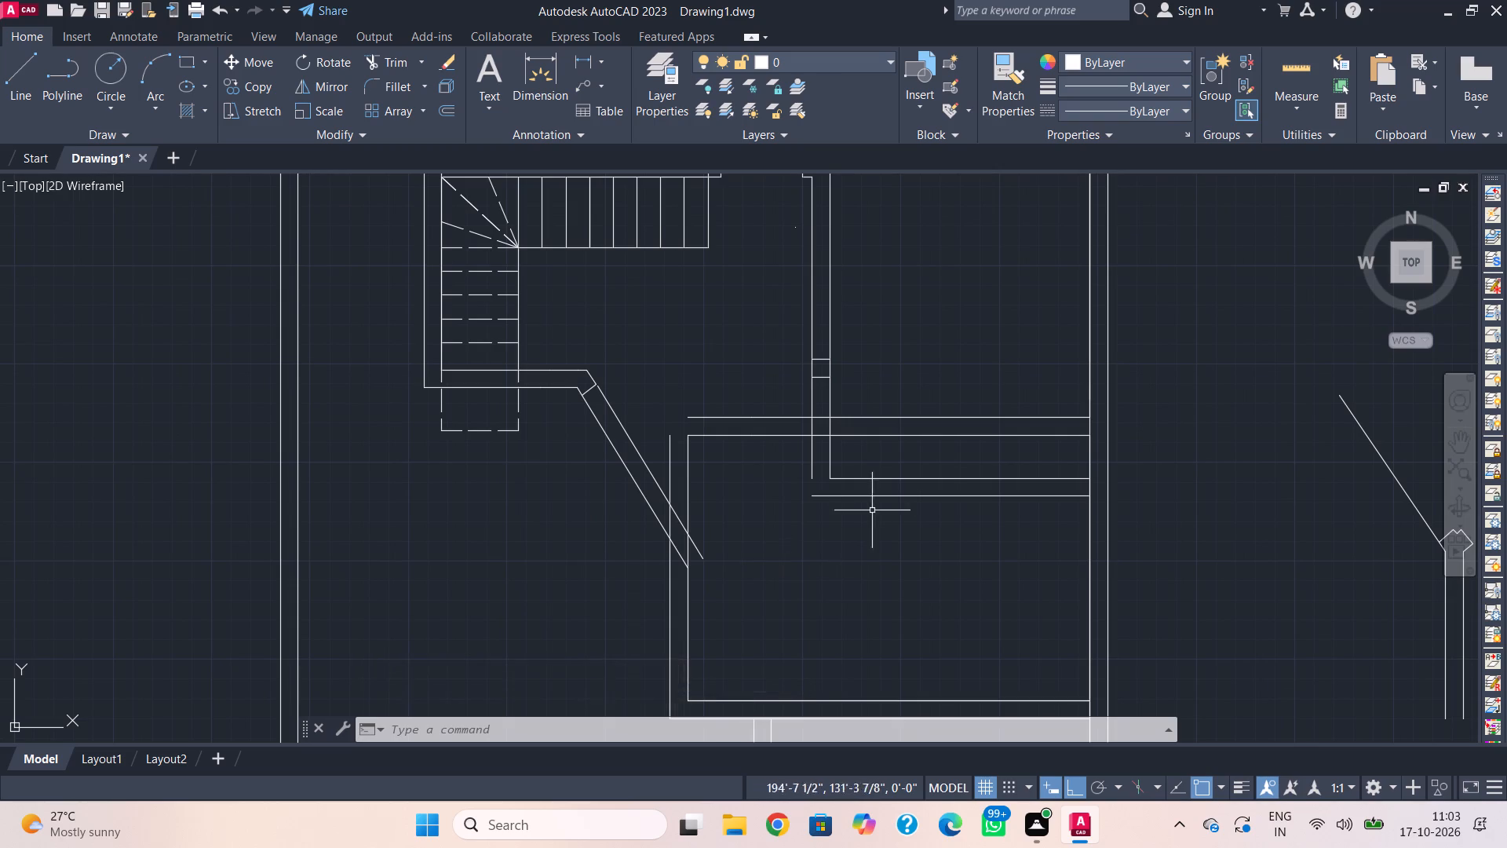
text(tr)
key(space)
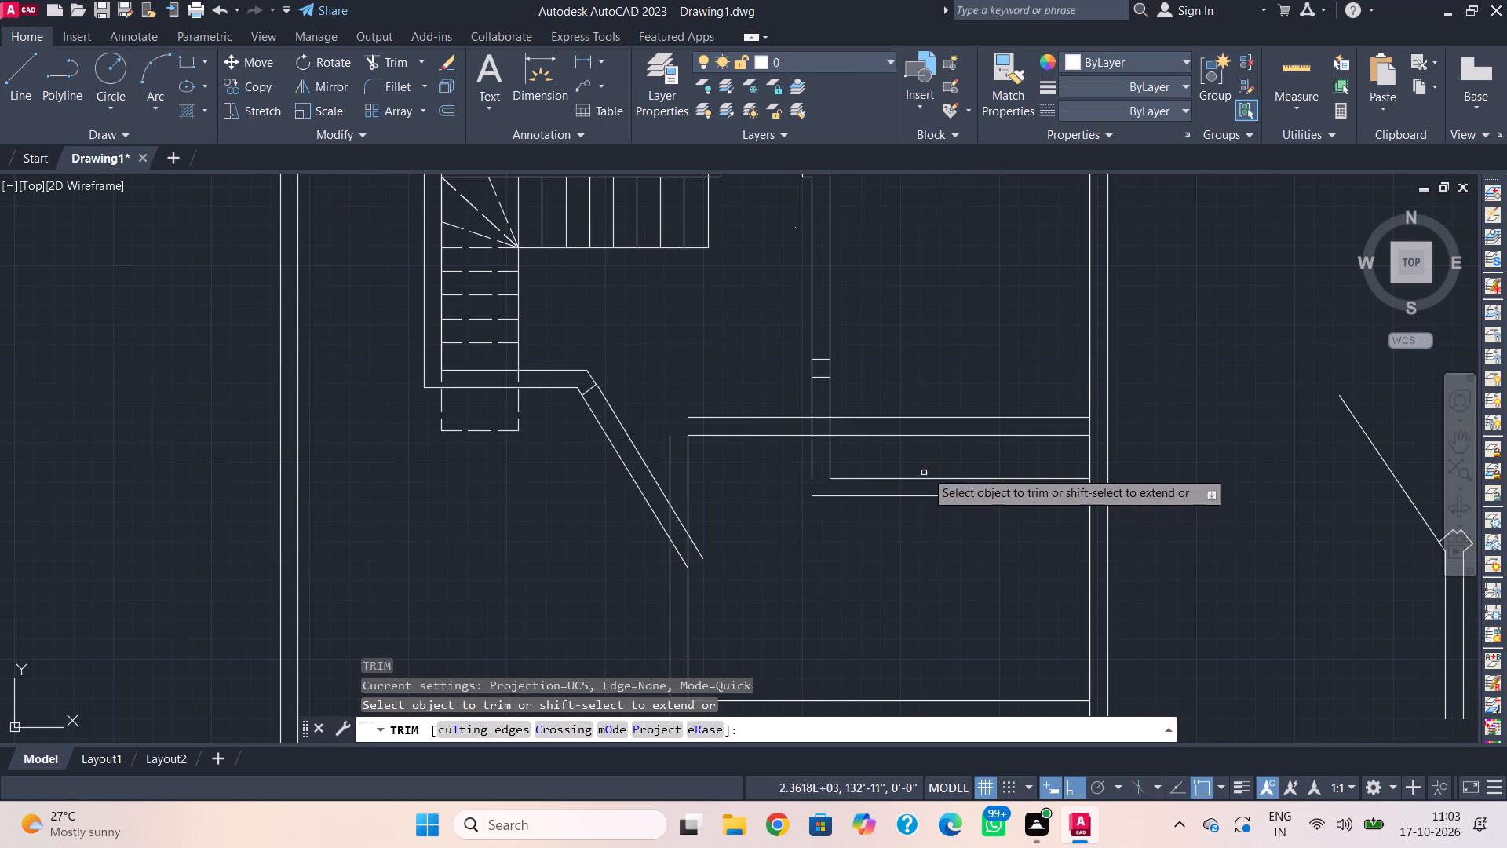
drag(919, 453, 861, 459)
click(797, 456)
click(861, 445)
drag(870, 459, 873, 466)
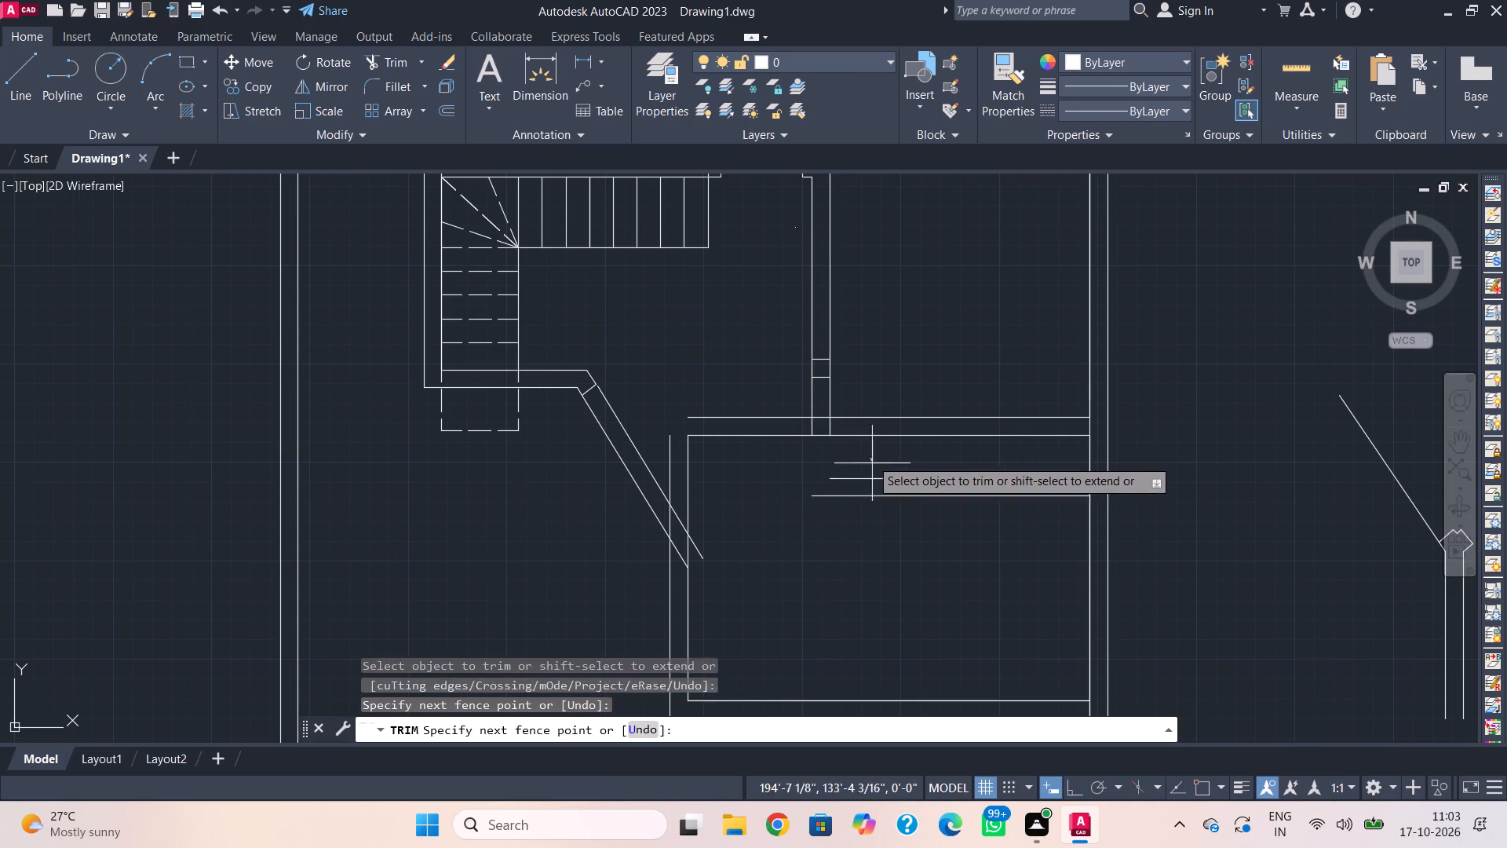
drag(873, 466, 878, 503)
click(878, 517)
middle_drag(786, 540, 858, 536)
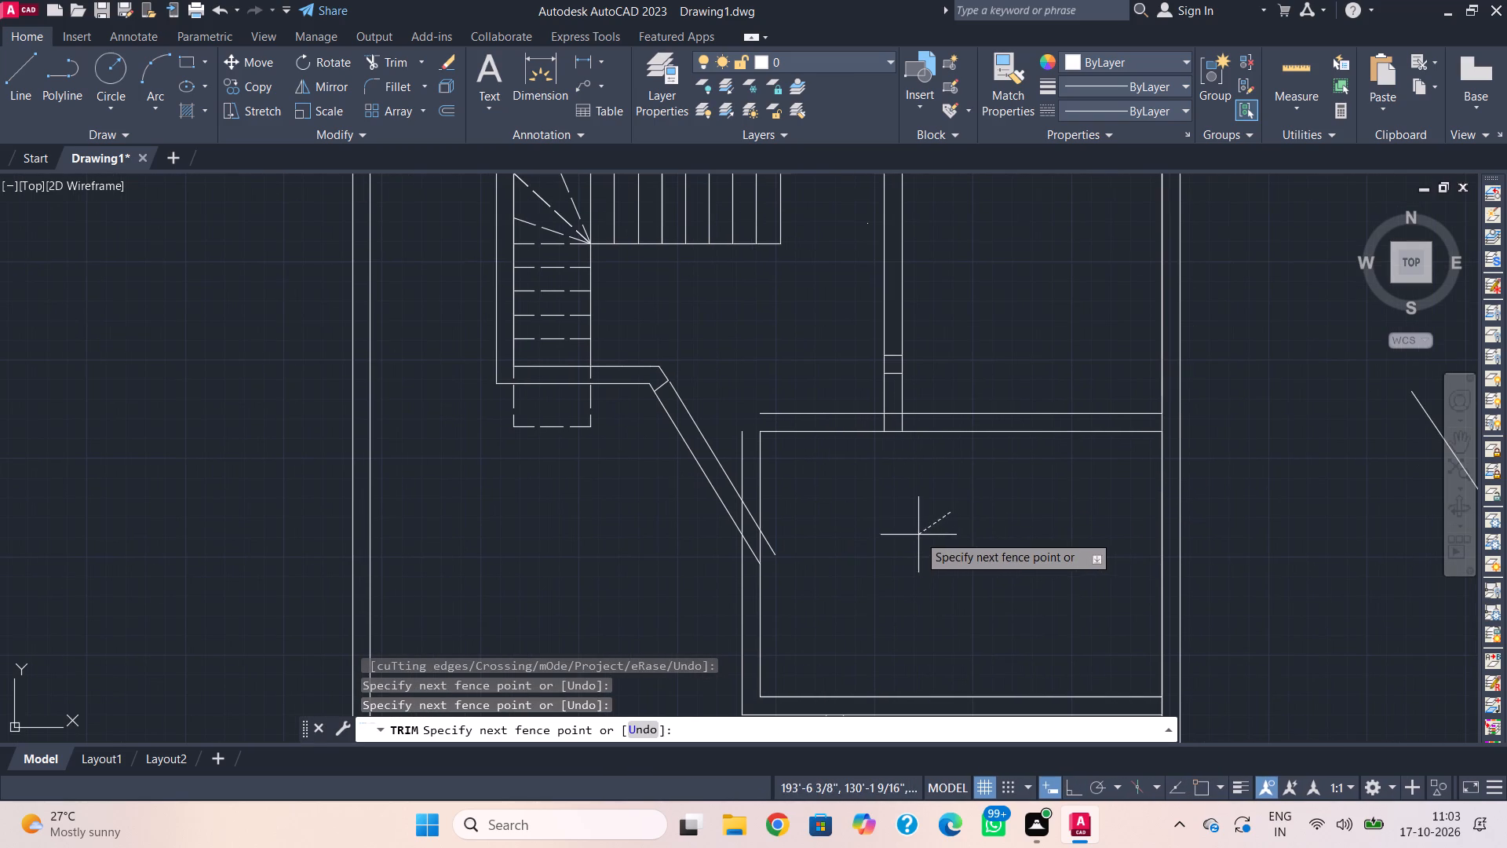
key(Escape)
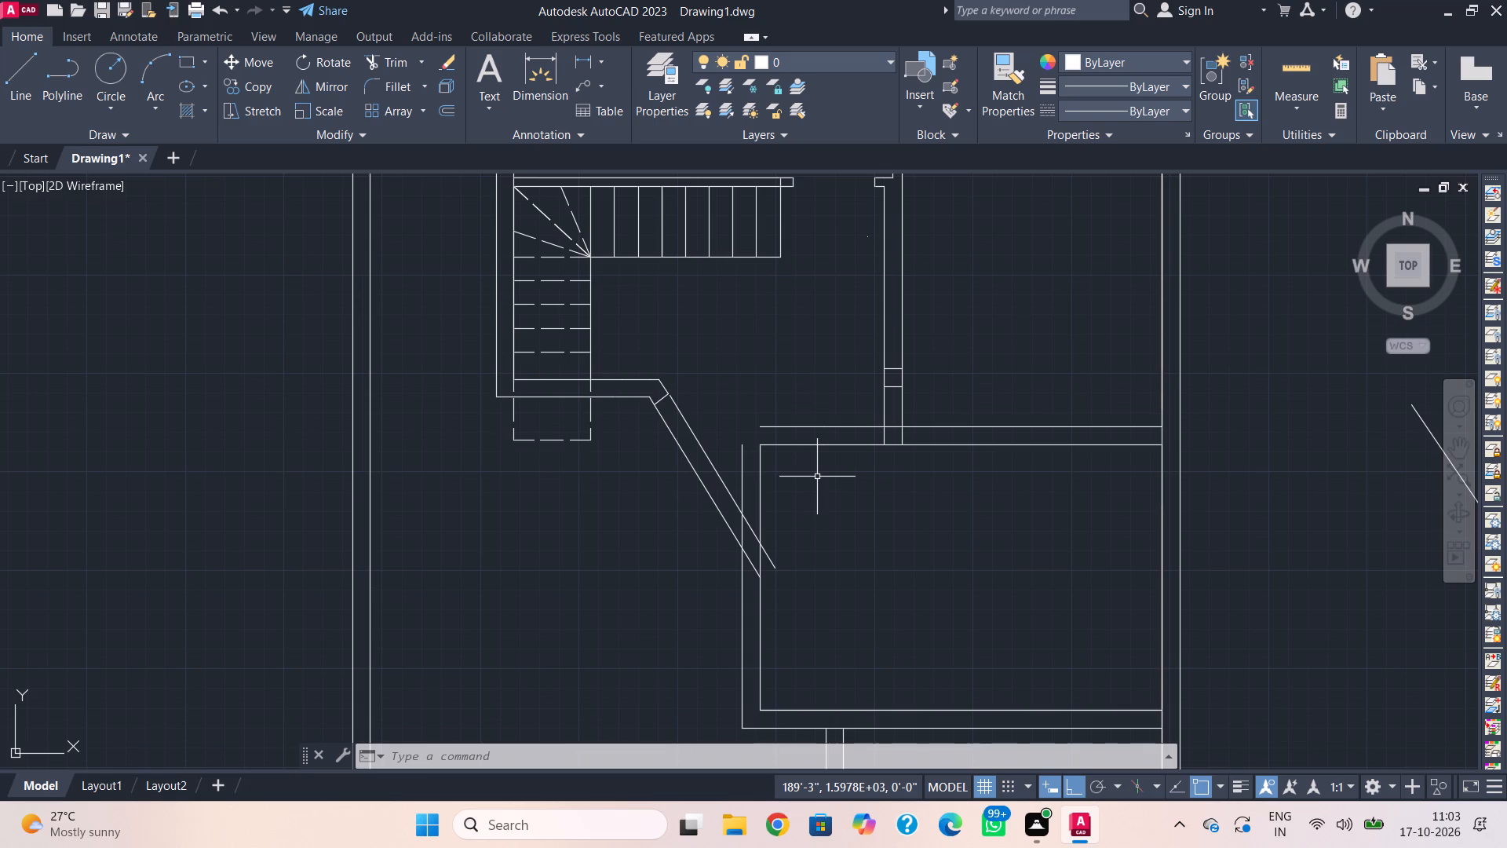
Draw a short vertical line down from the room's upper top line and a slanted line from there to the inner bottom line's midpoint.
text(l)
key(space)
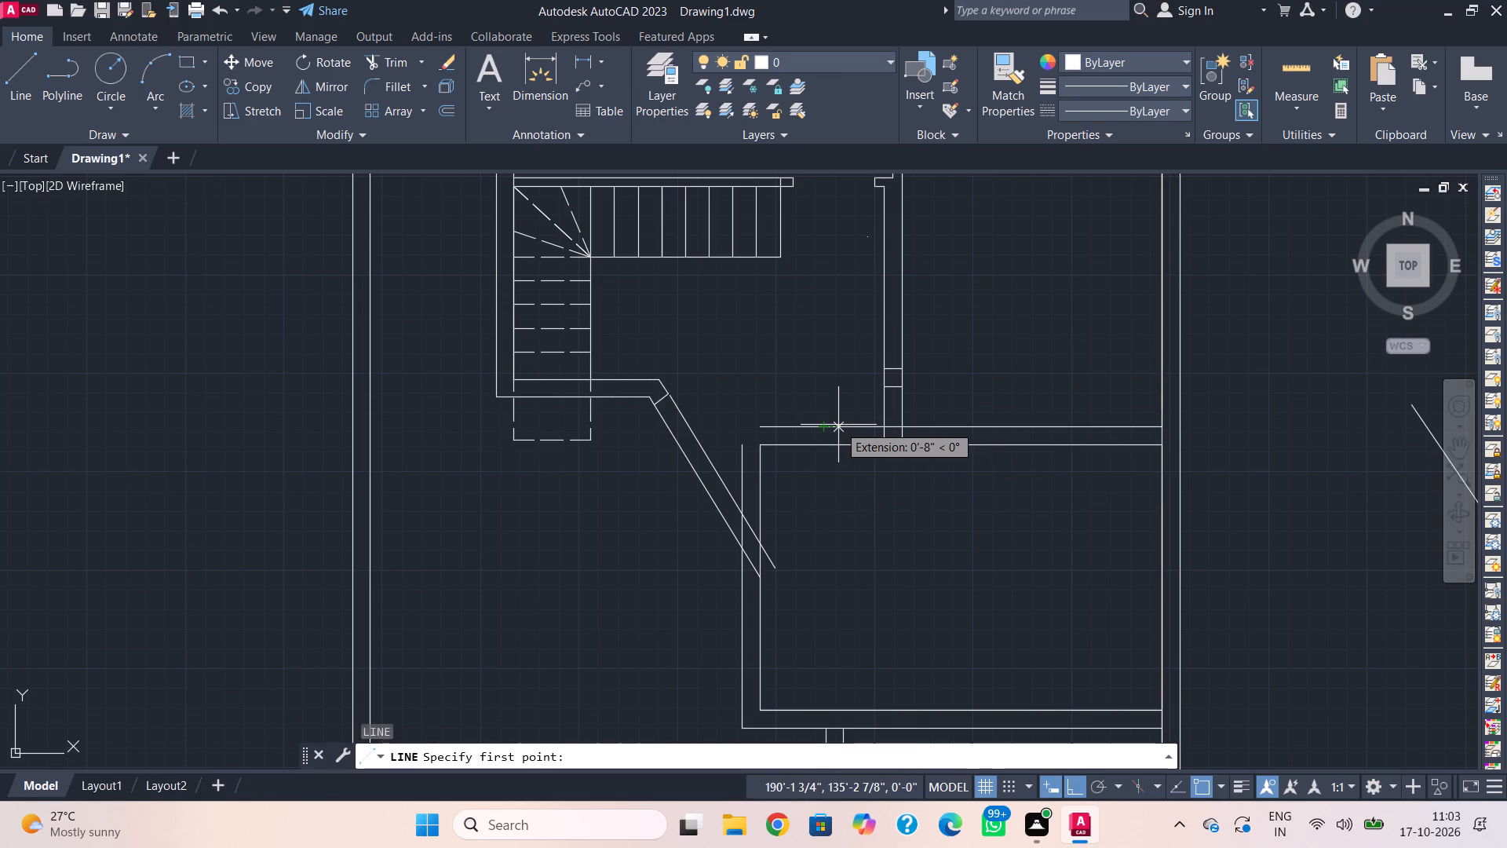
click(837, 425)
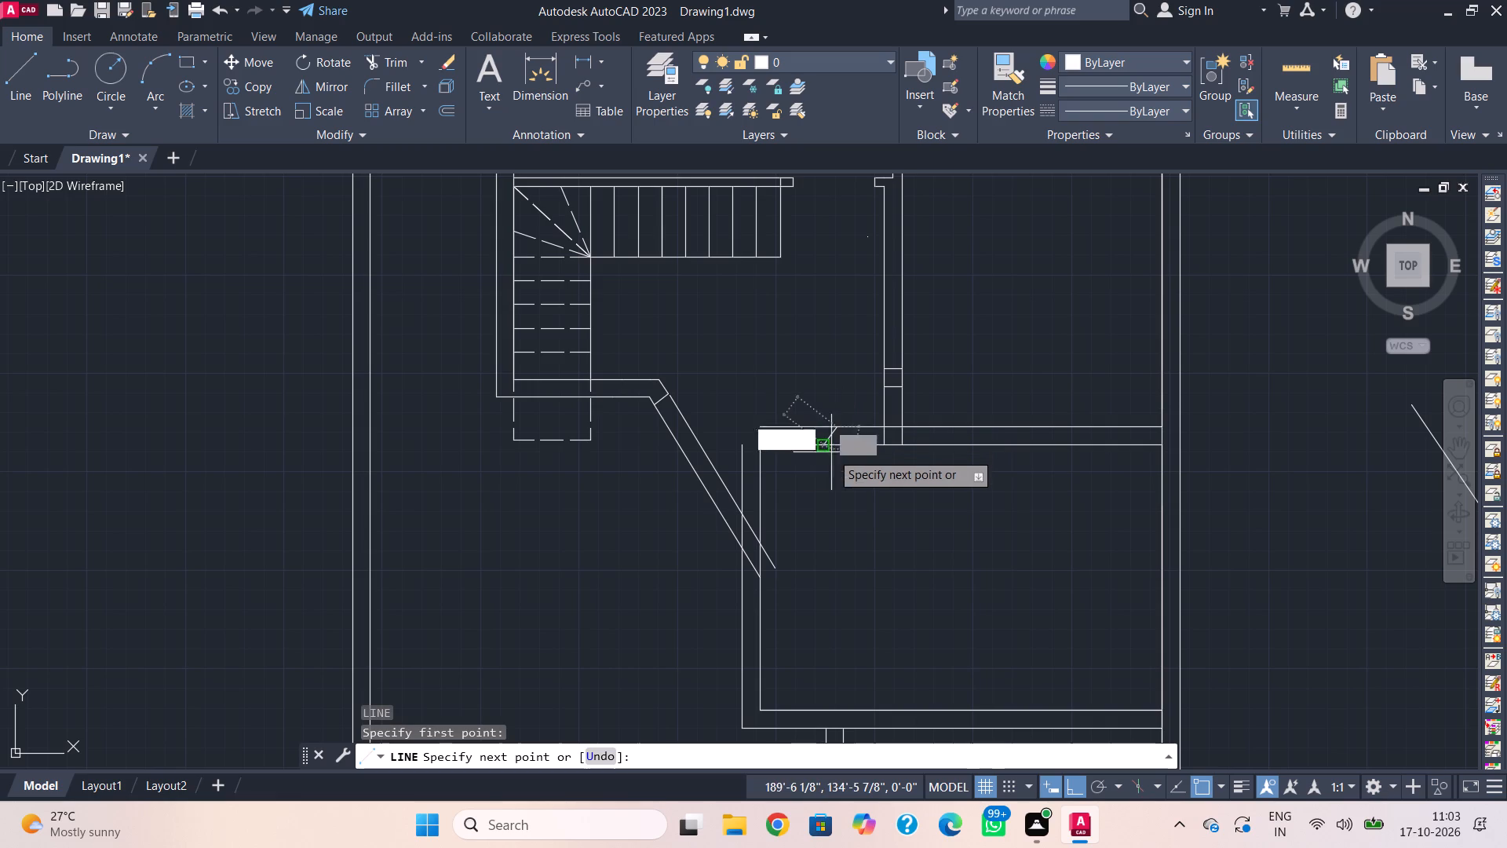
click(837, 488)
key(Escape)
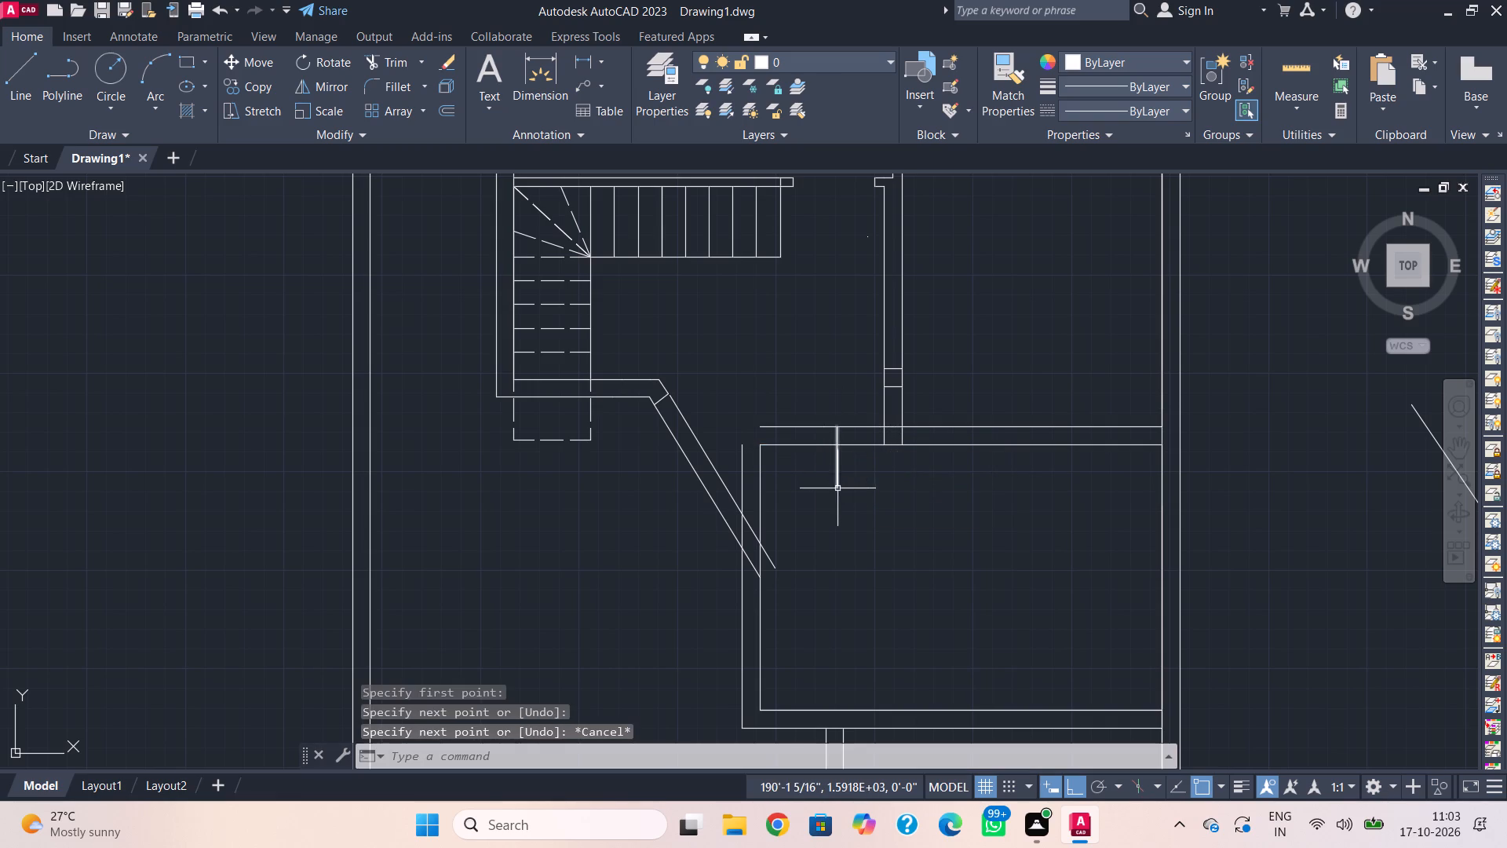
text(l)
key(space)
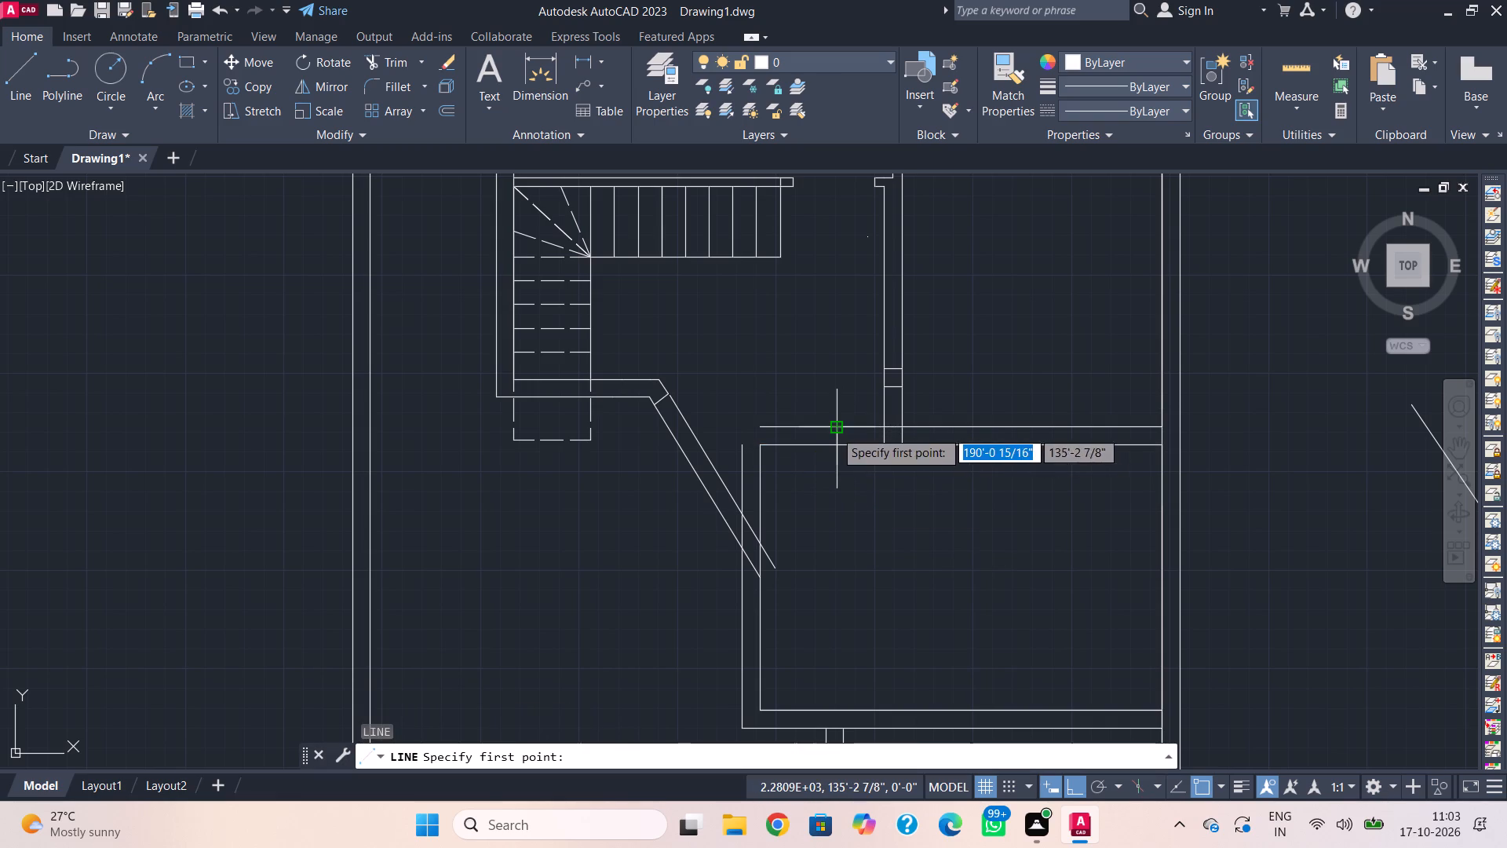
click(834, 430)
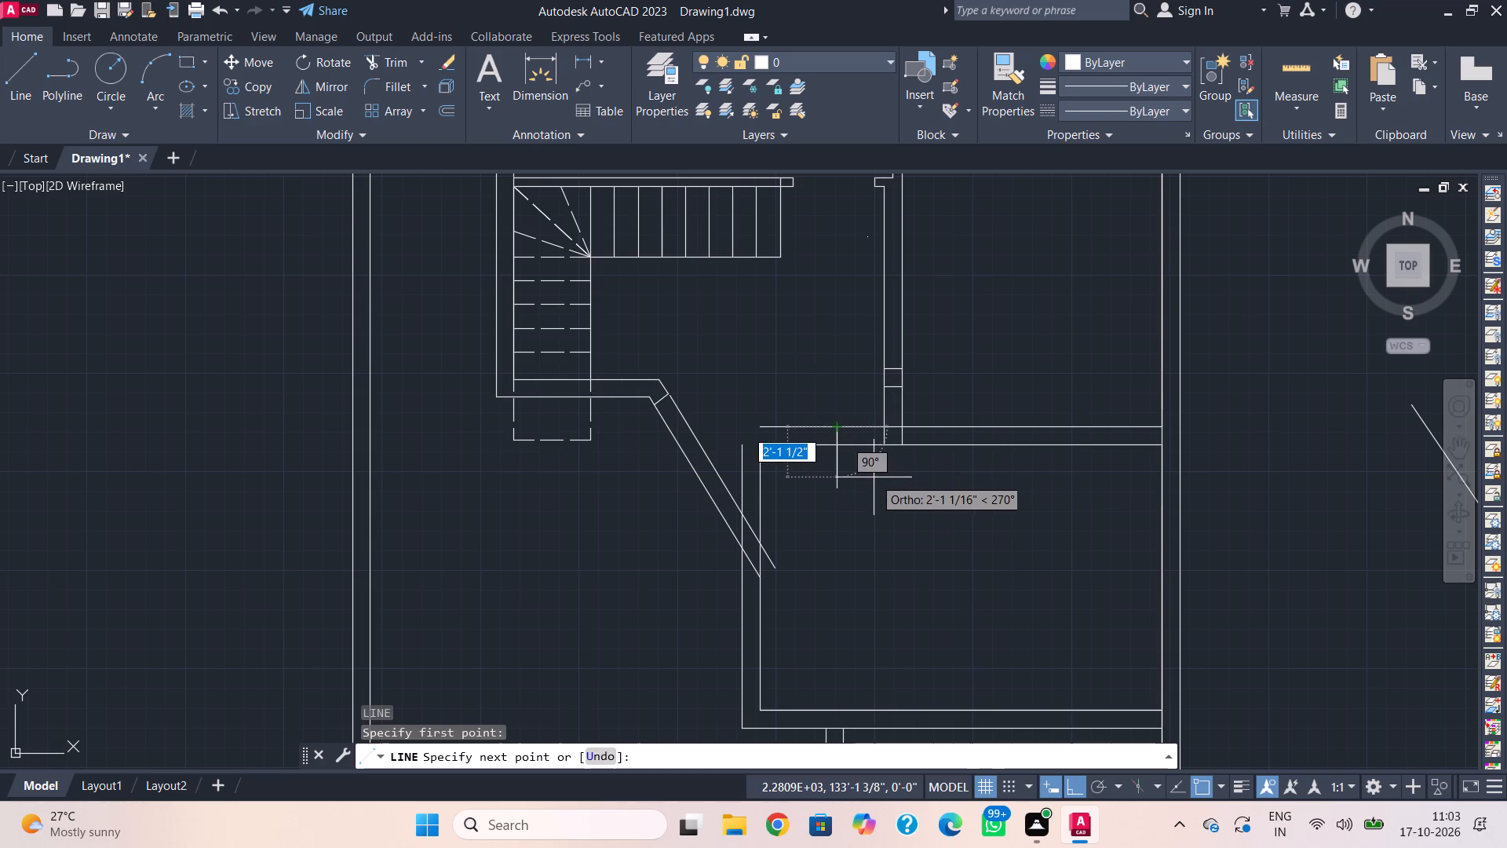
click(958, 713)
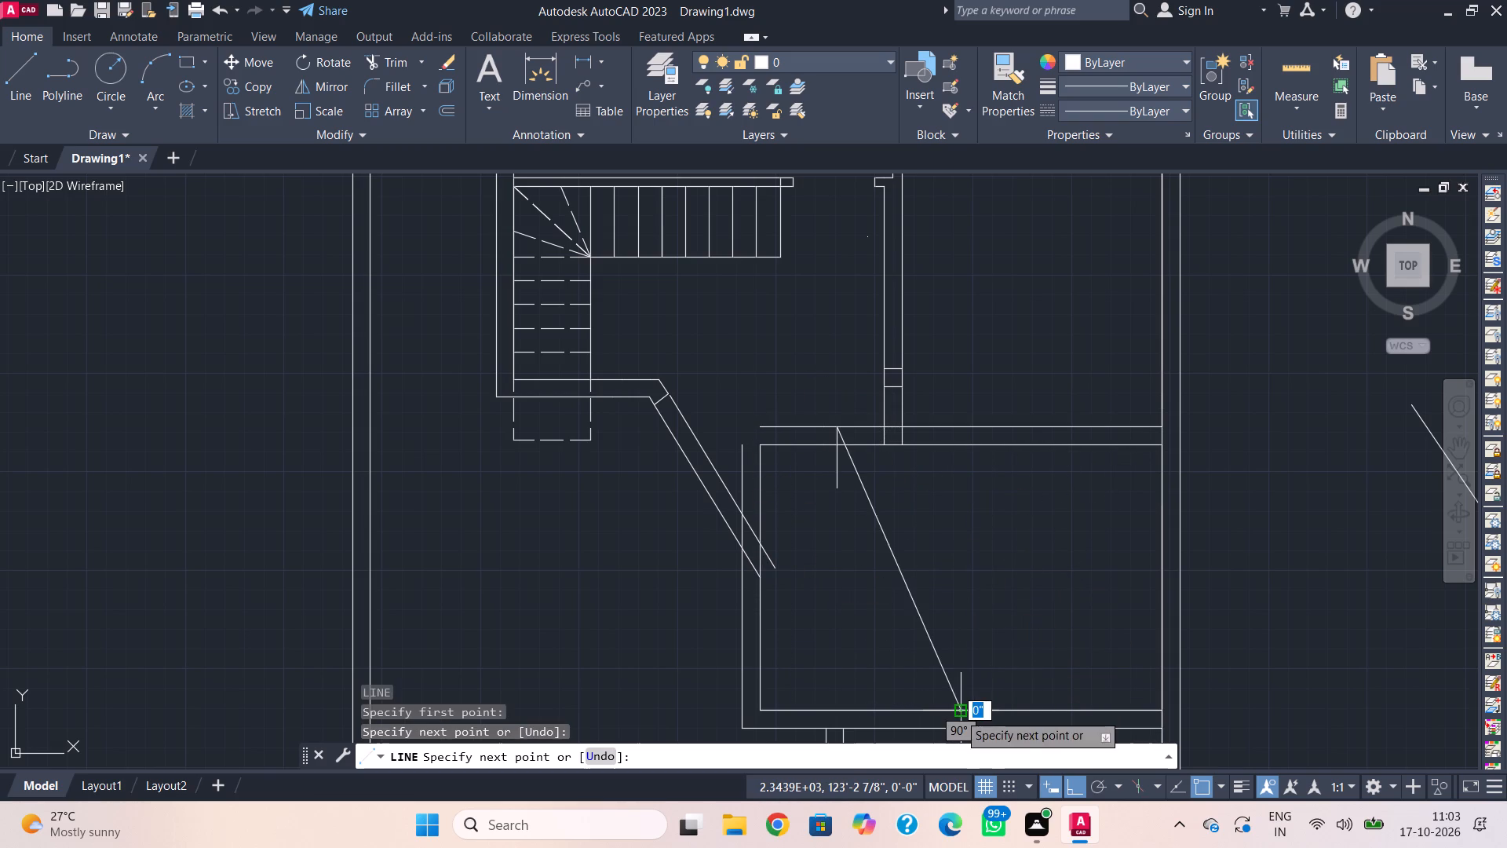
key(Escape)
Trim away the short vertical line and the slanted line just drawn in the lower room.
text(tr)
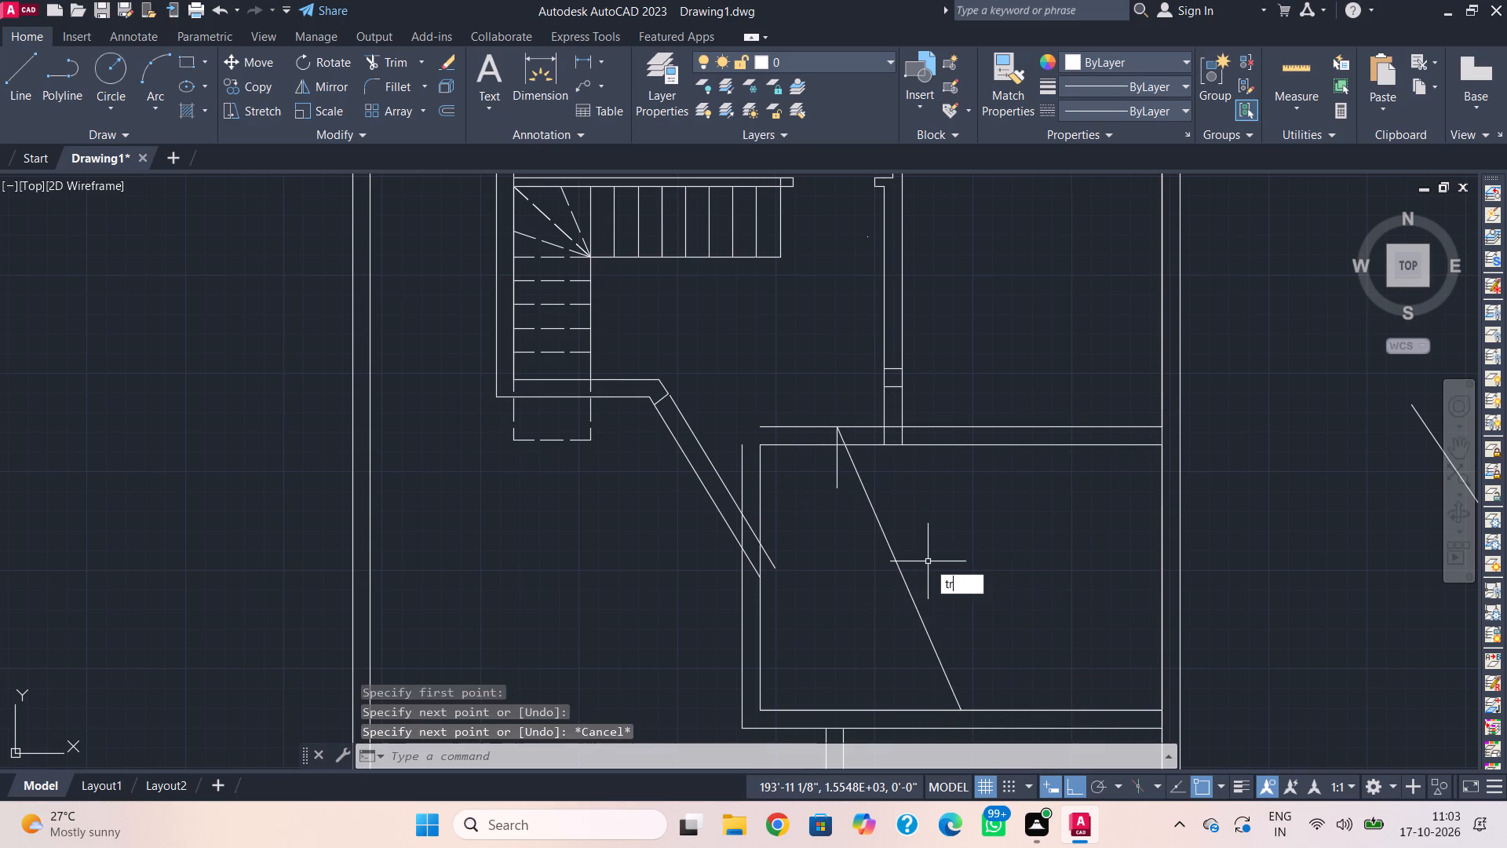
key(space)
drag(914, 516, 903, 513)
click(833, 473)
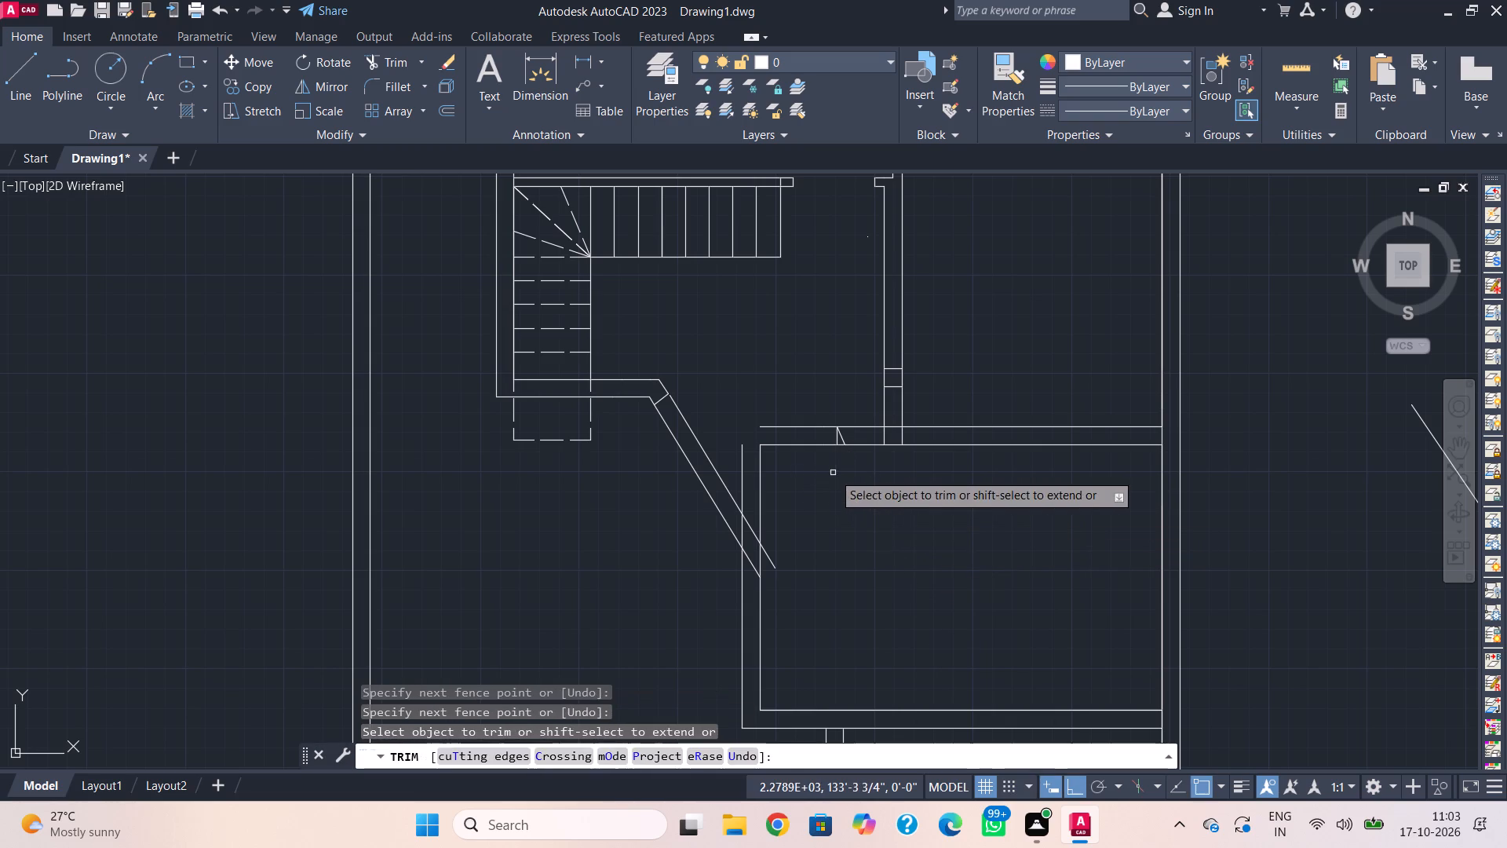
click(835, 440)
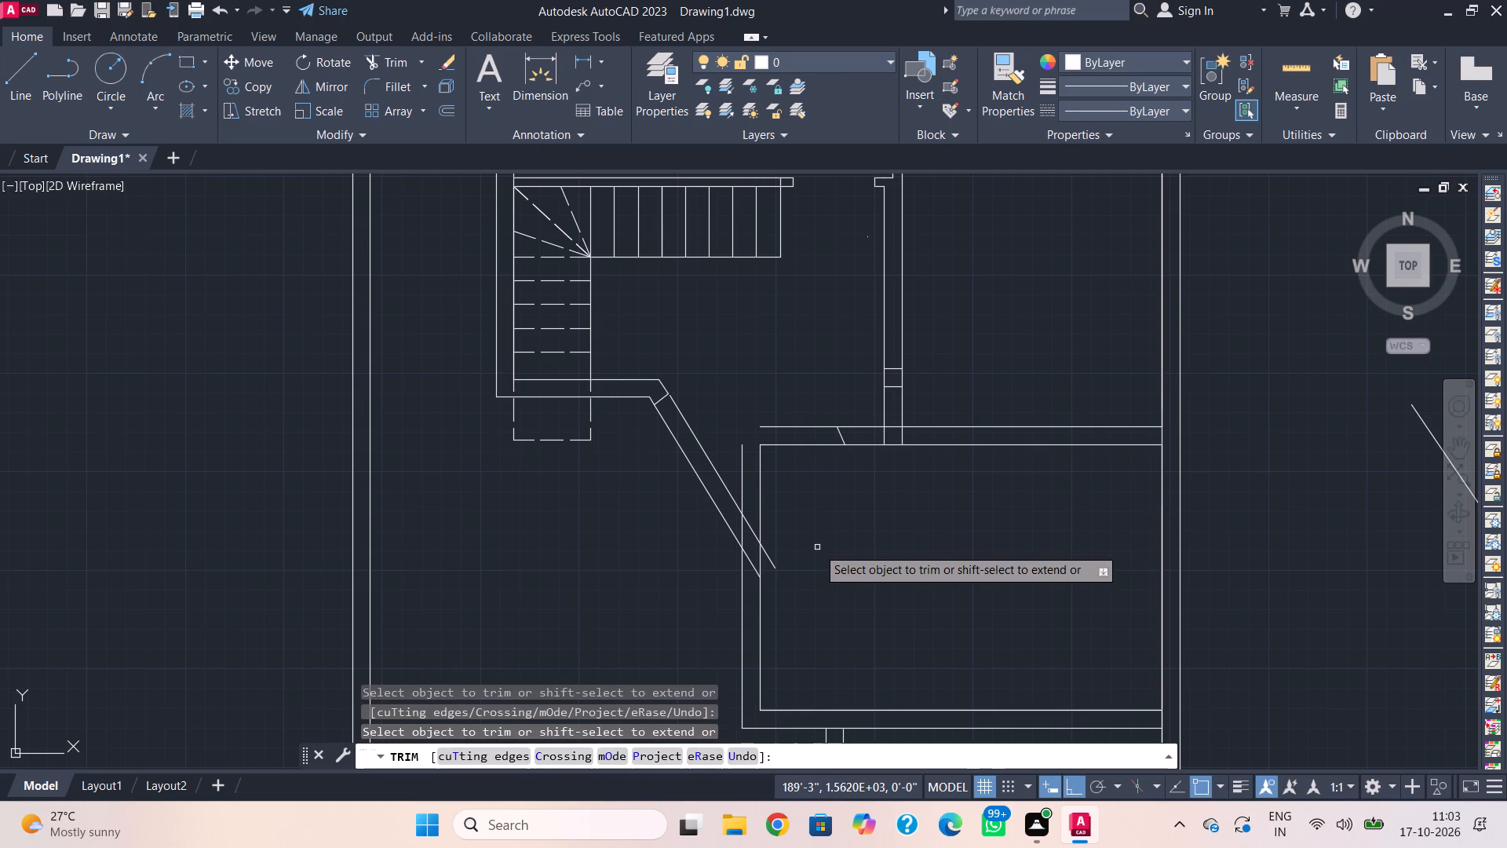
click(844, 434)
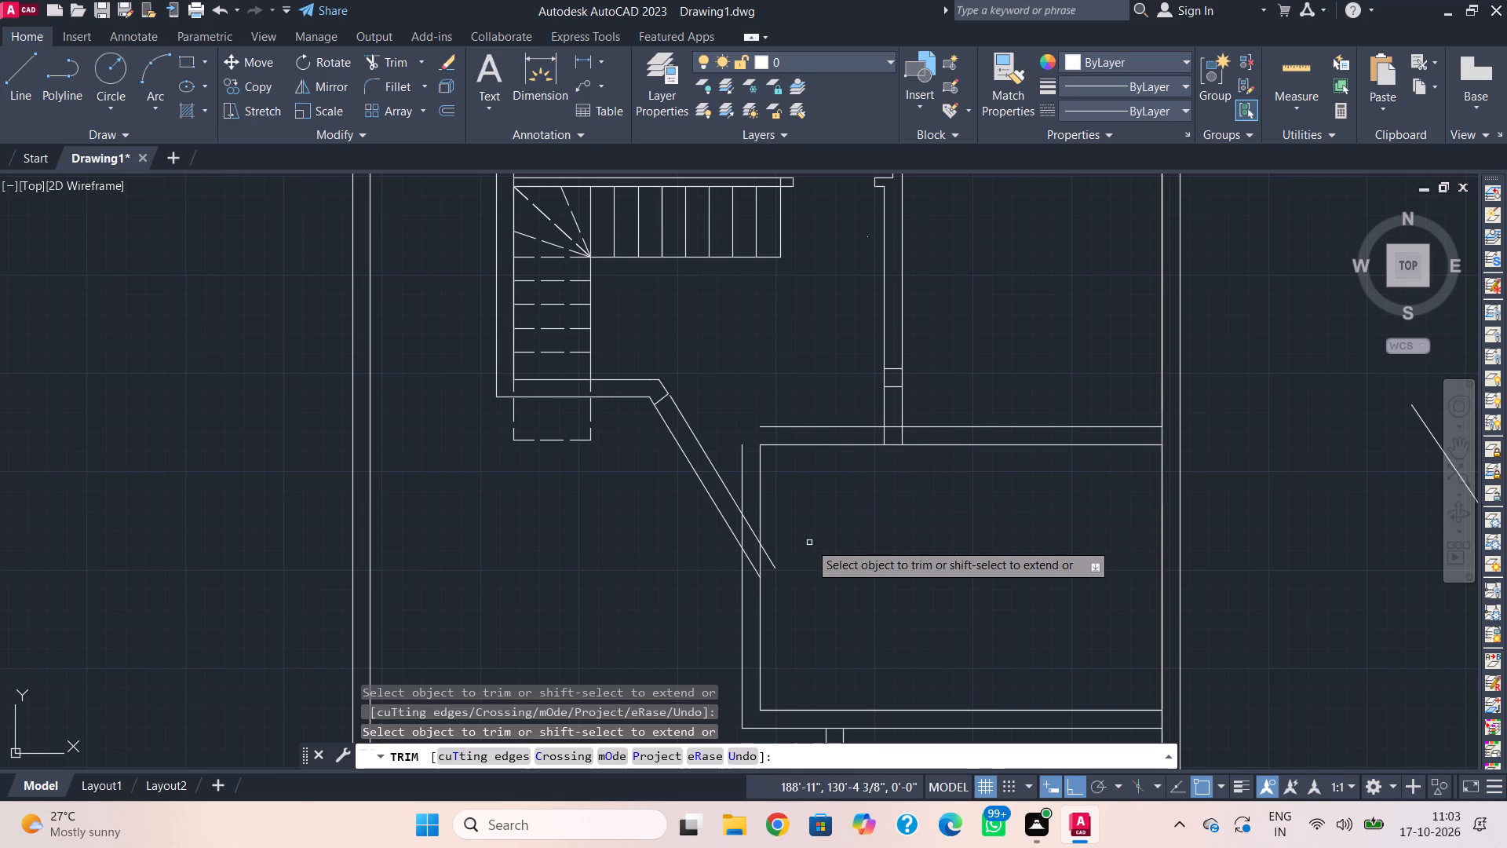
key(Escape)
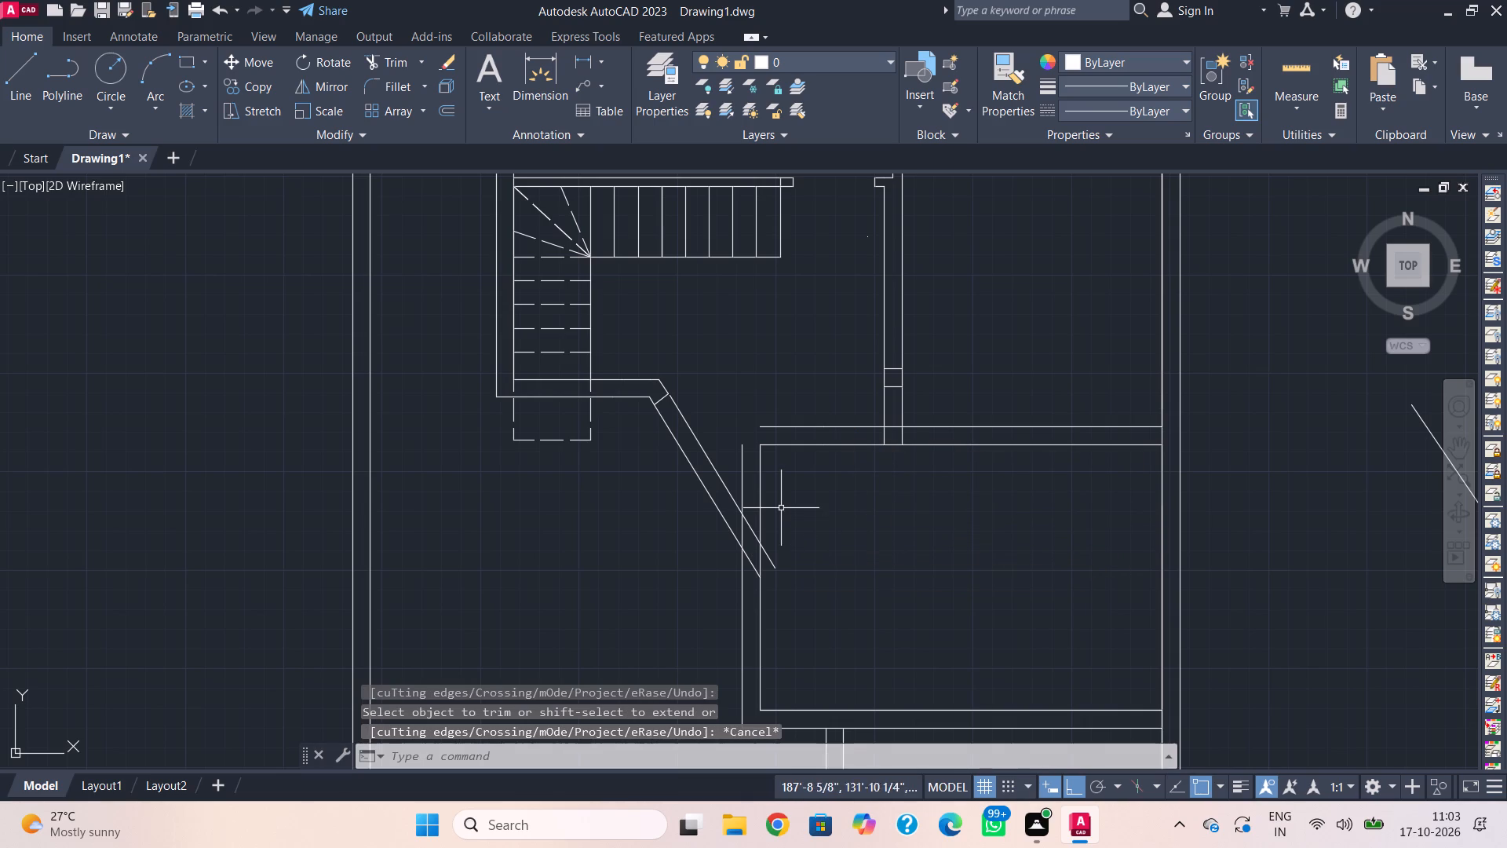
Trim the room's vertical lines above the diagonal wall, the top wall's short end segments, and the diagonal lines' ends past the vertical wall.
key(t)
key(r)
key(space)
click(786, 487)
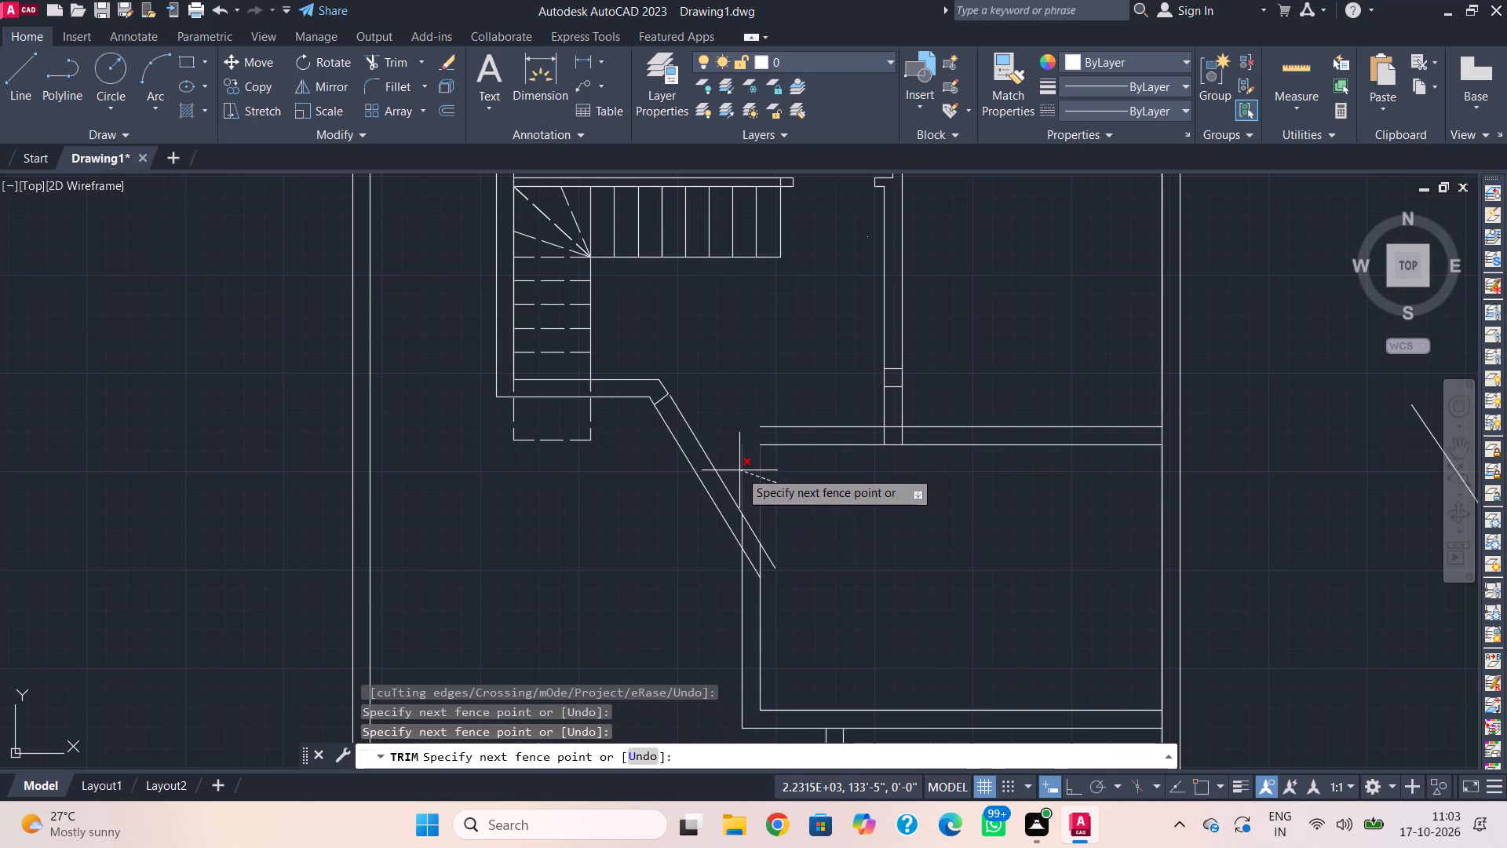
click(739, 470)
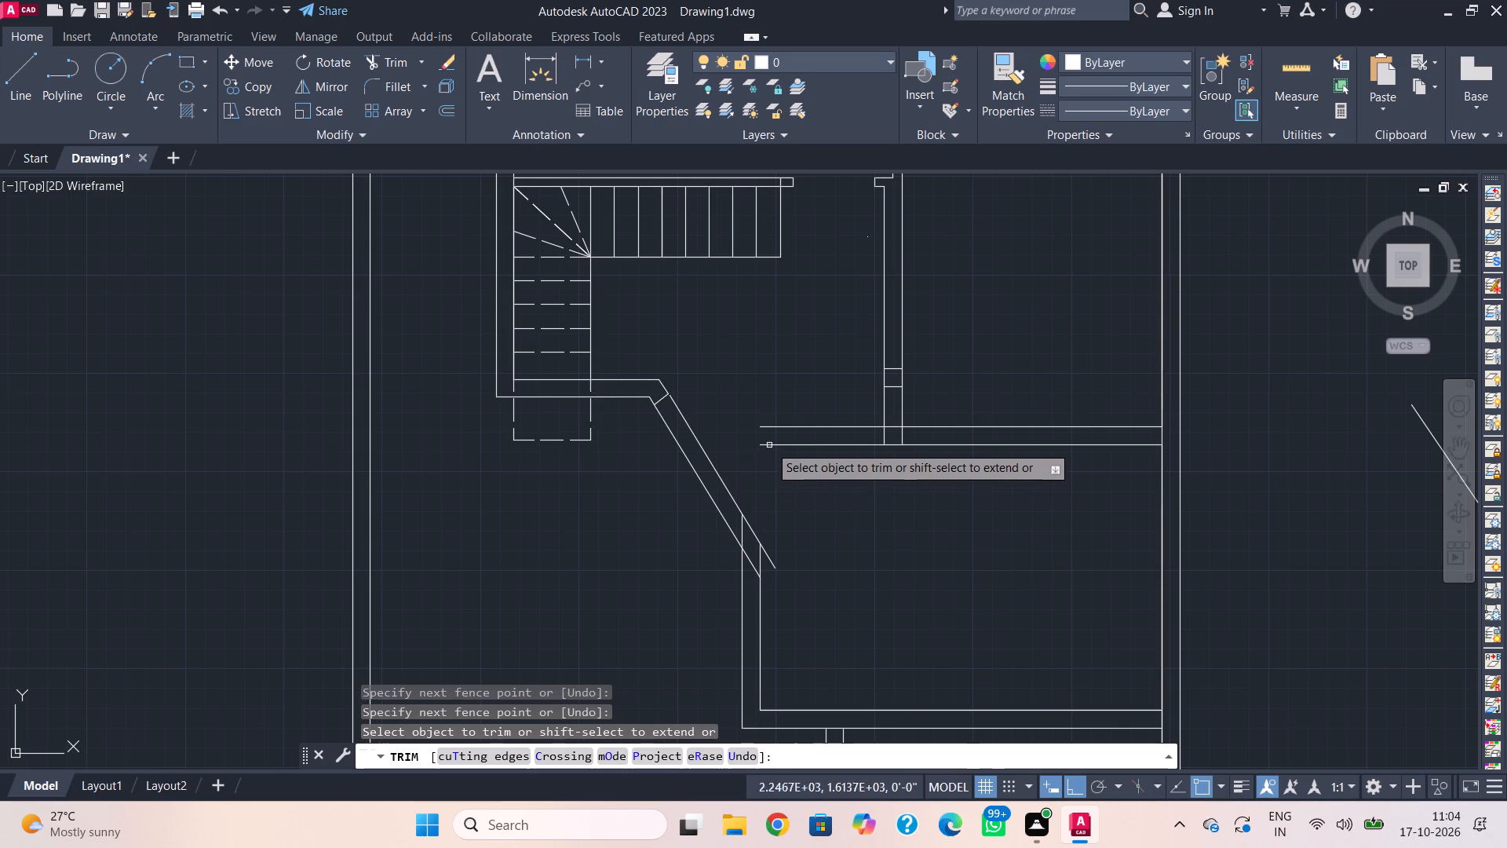
click(794, 443)
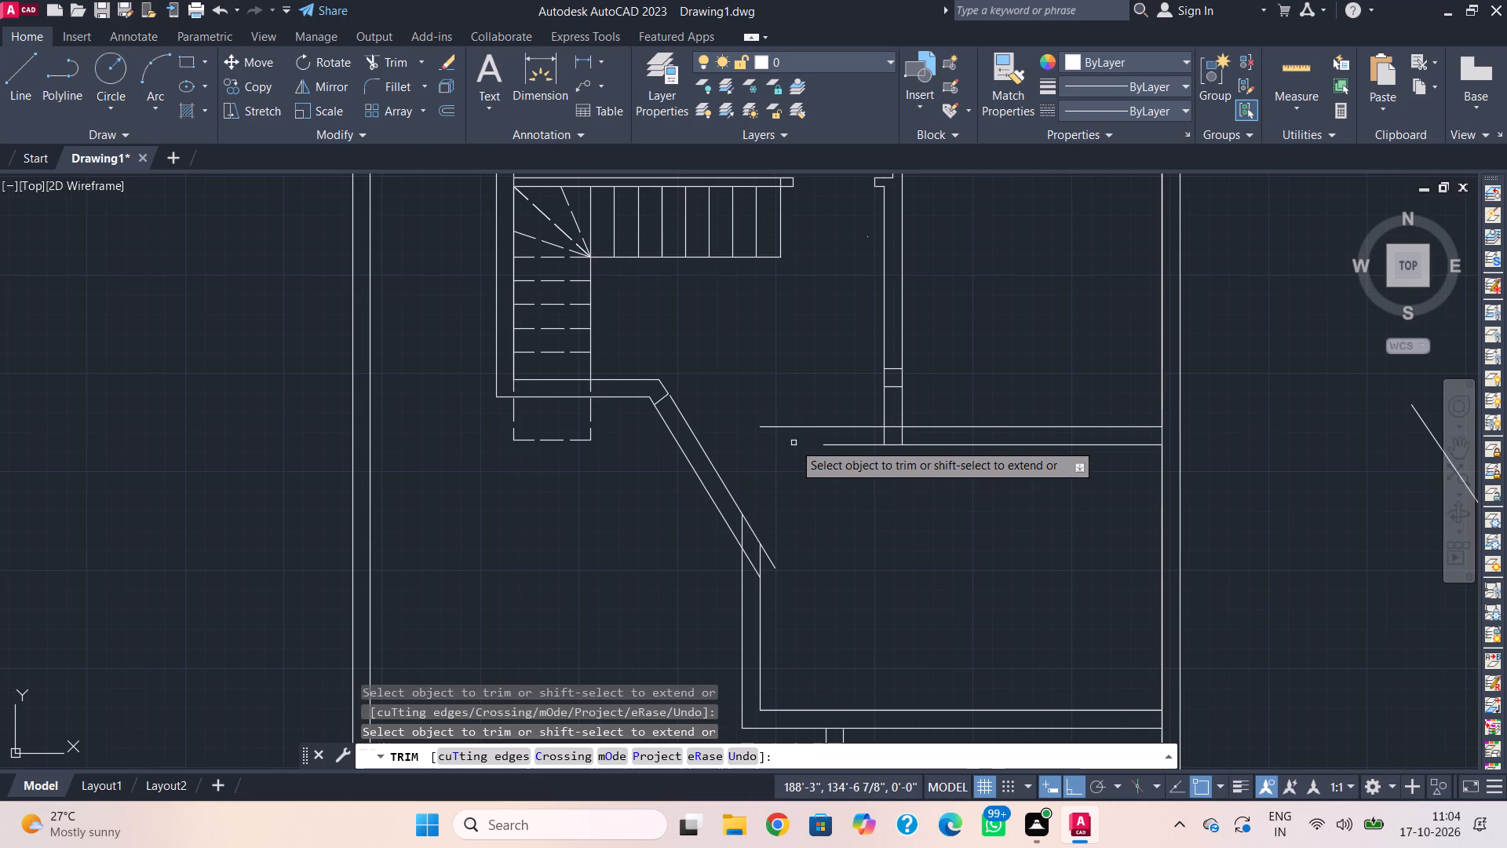
click(794, 428)
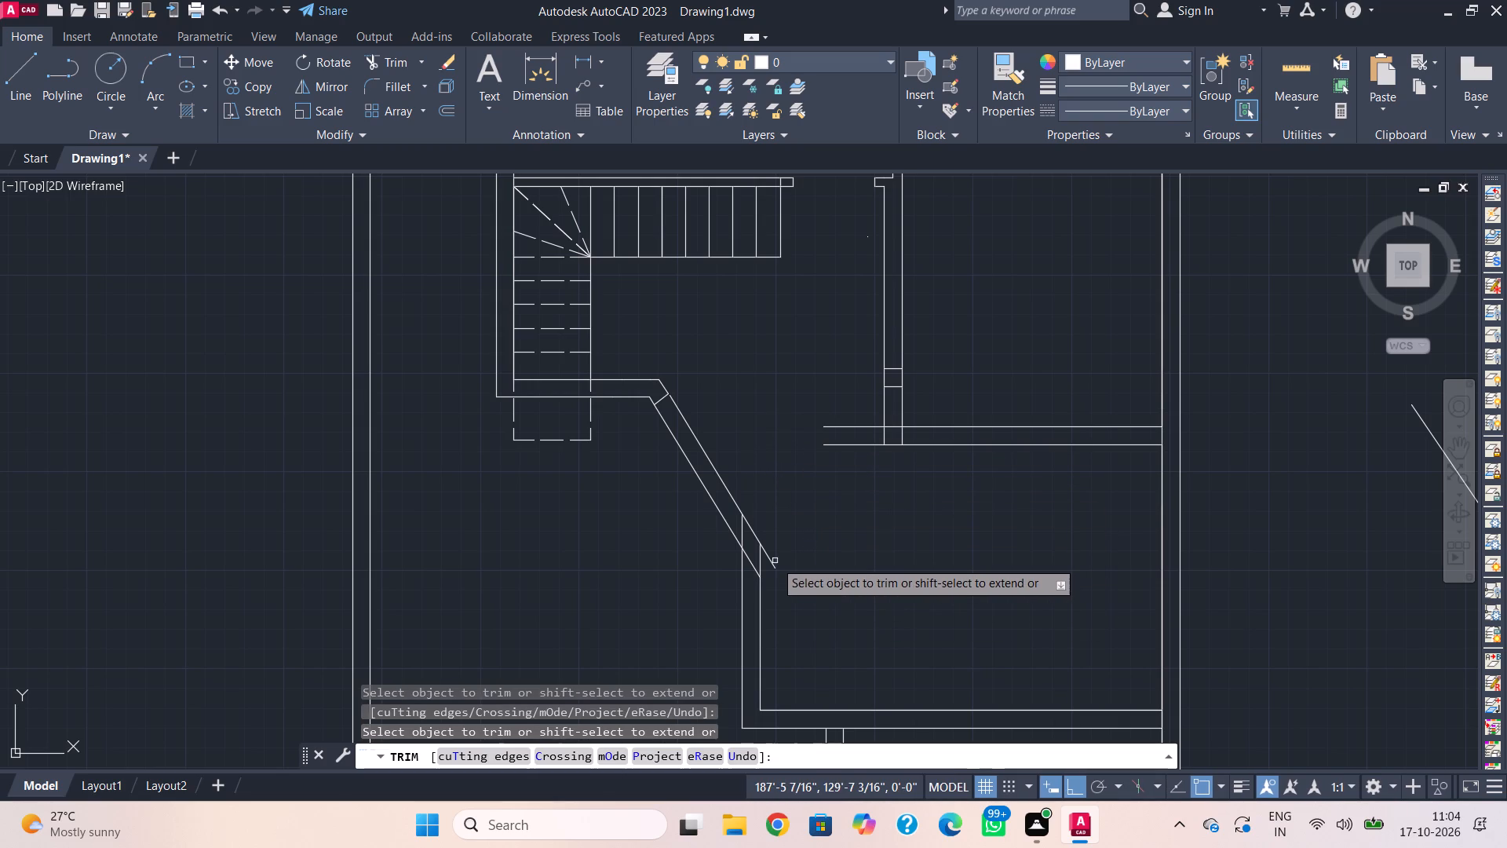
click(774, 561)
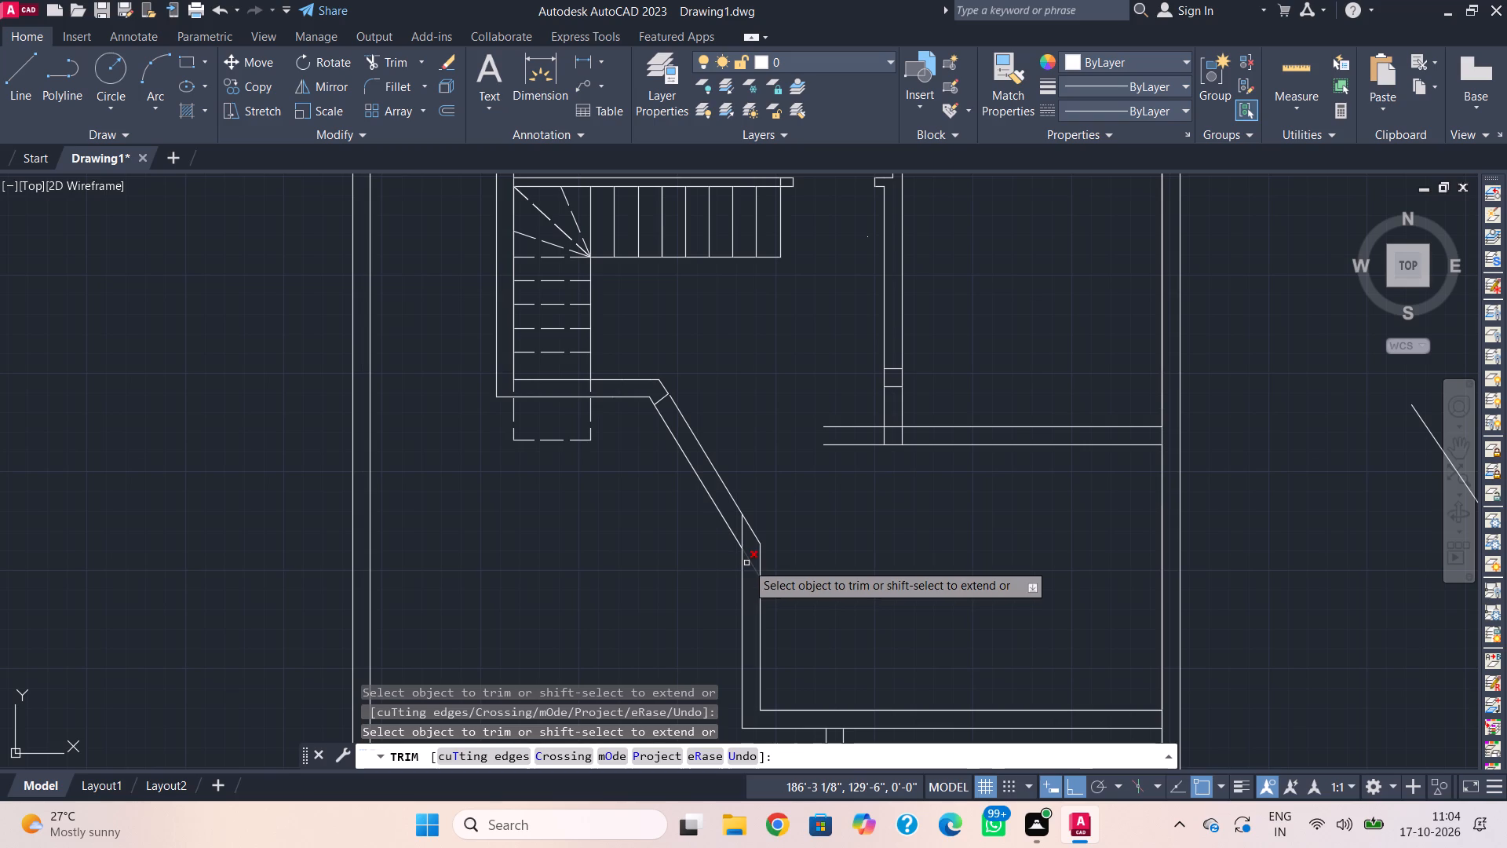
click(748, 563)
key(Escape)
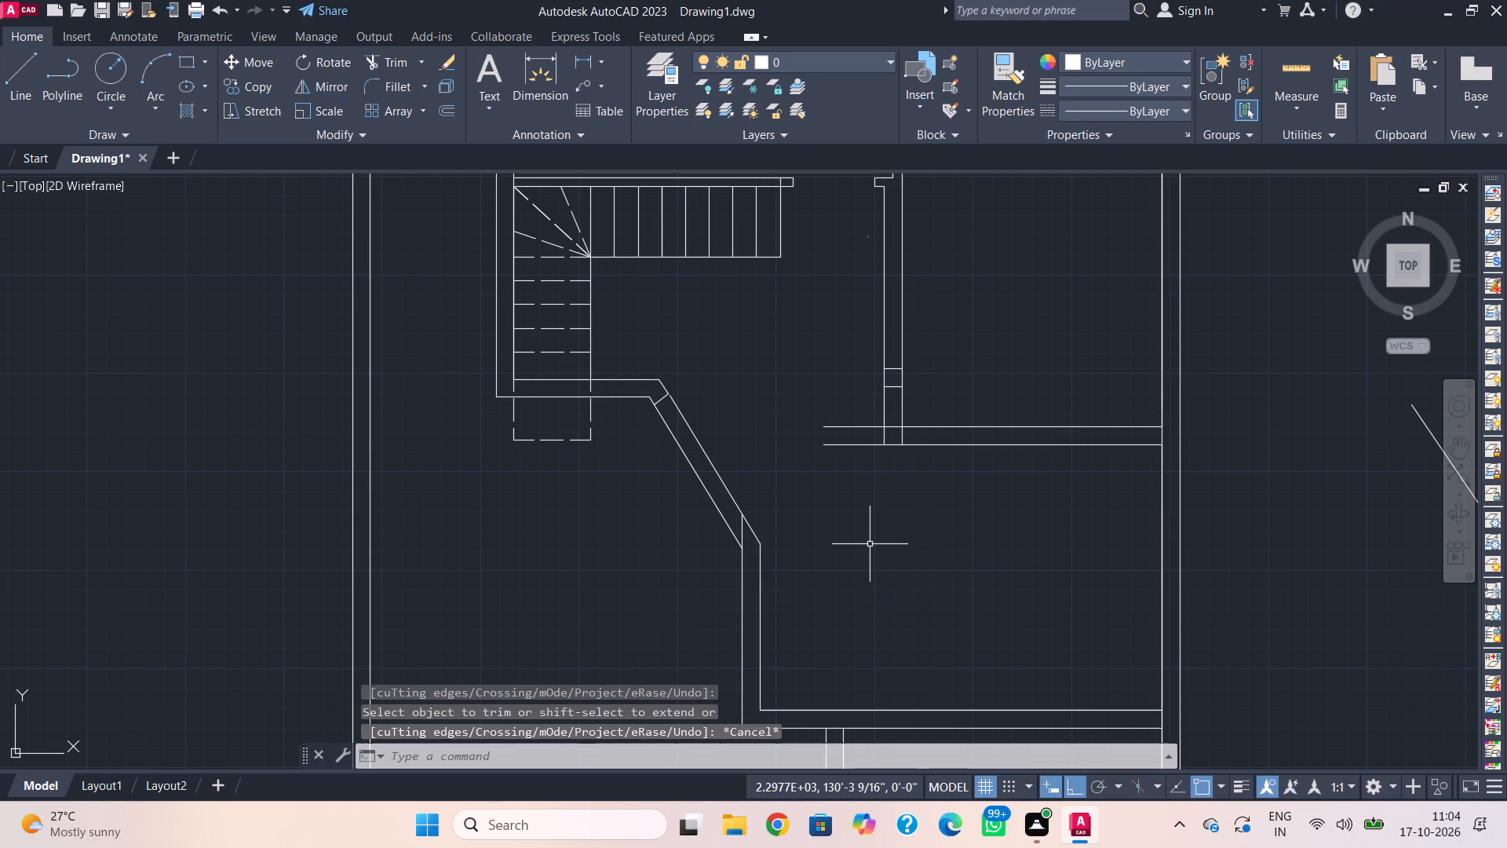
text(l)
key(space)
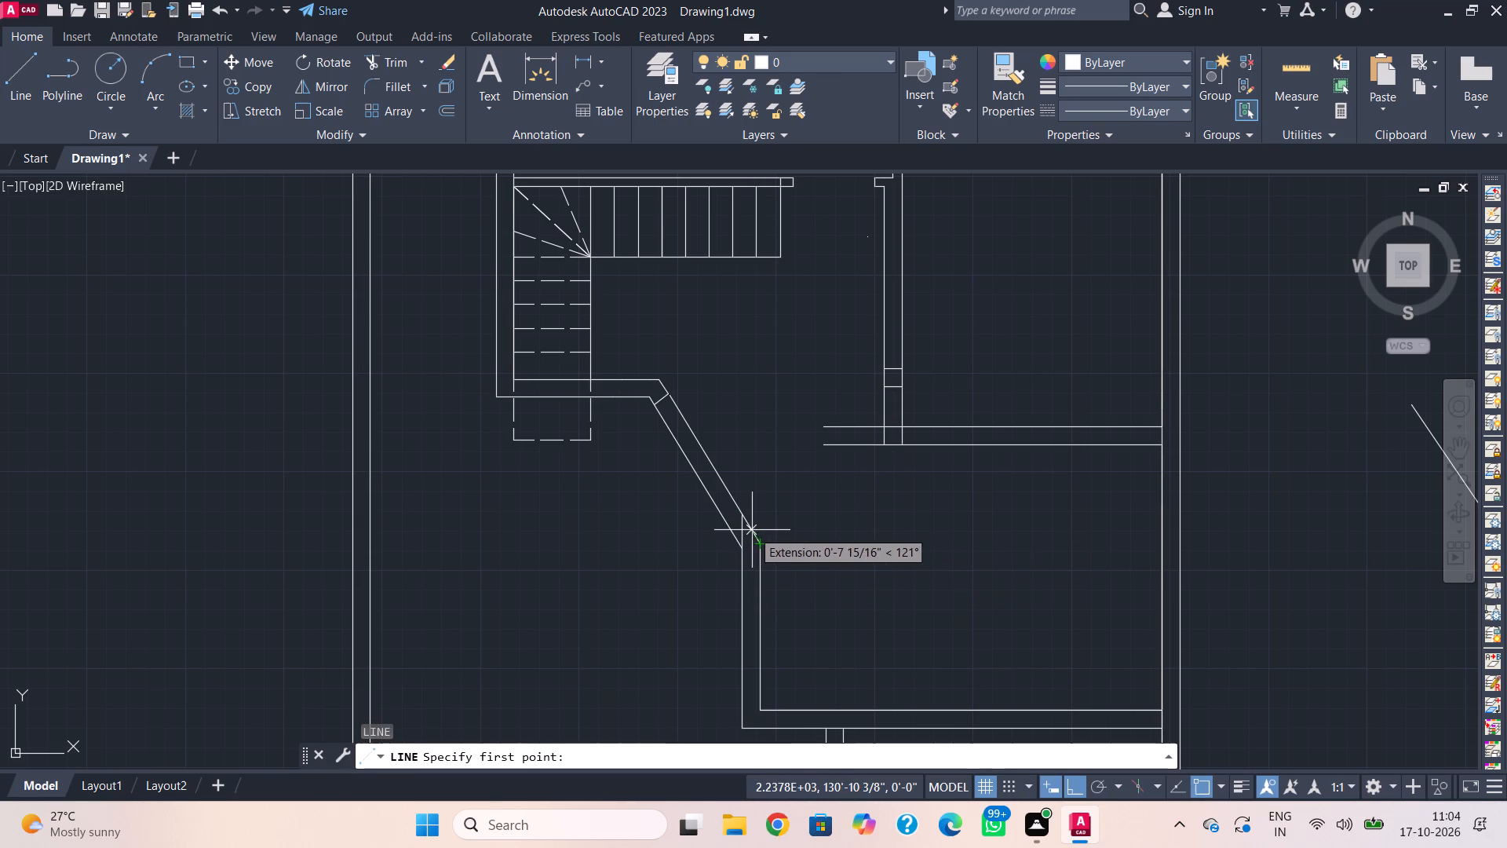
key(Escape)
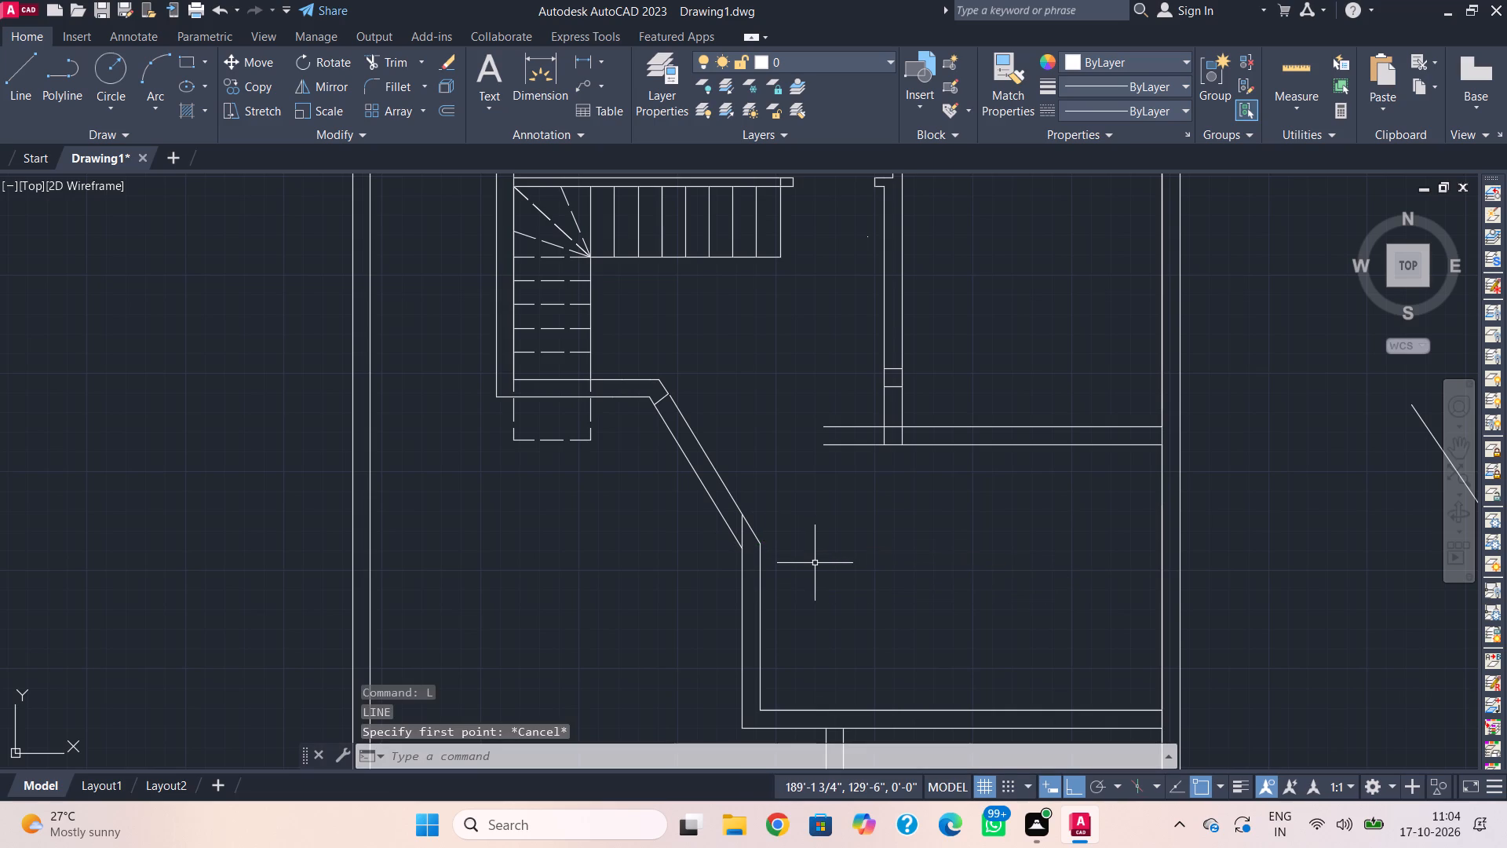
Offset the lower room's outer left wall line by 4.5" to both sides.
text(o)
key(space)
text(4.5")
key(Return)
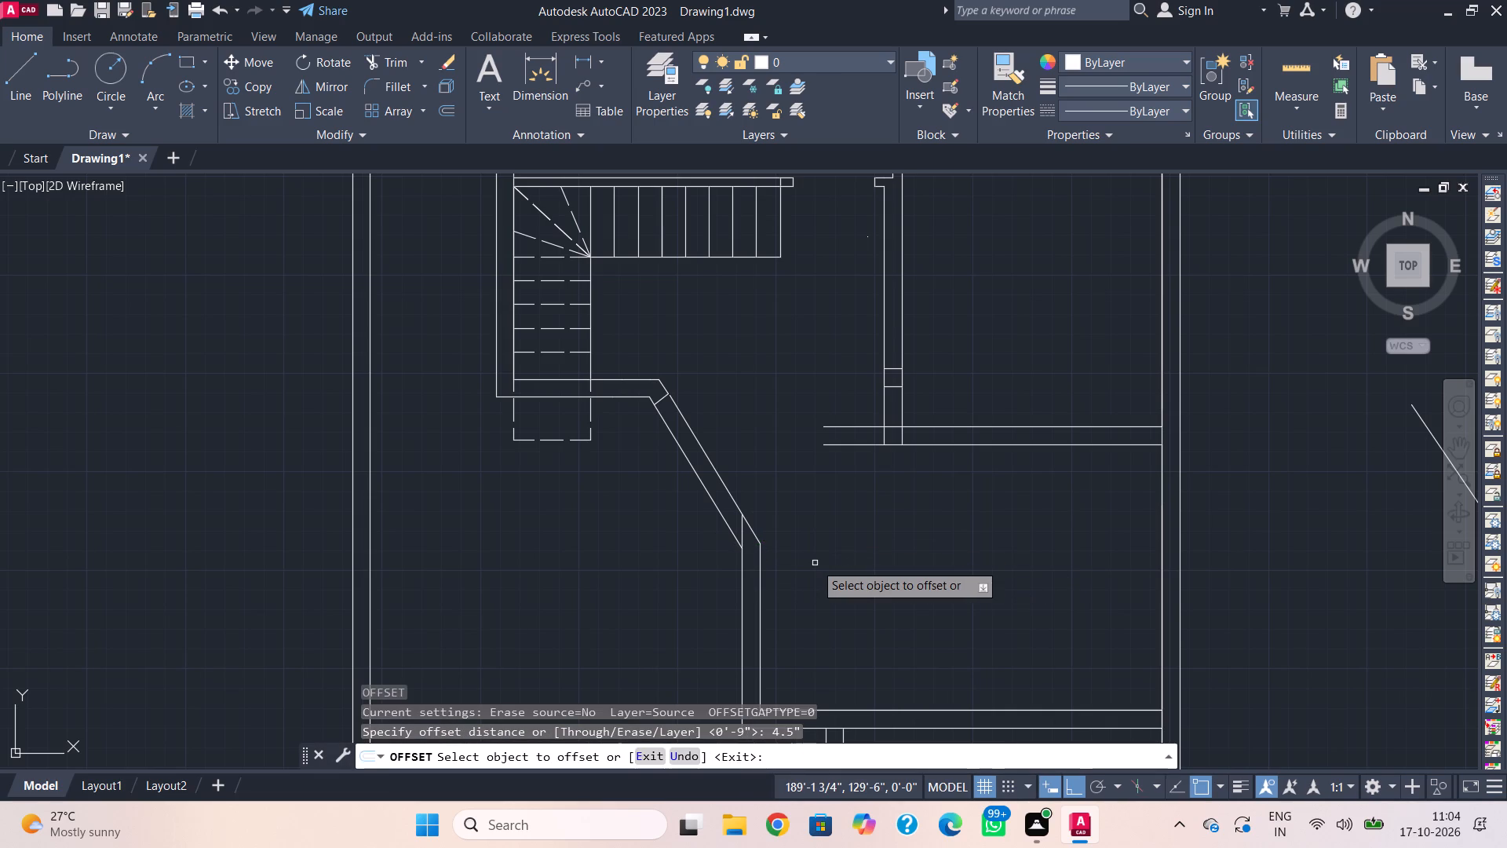
click(743, 567)
click(746, 567)
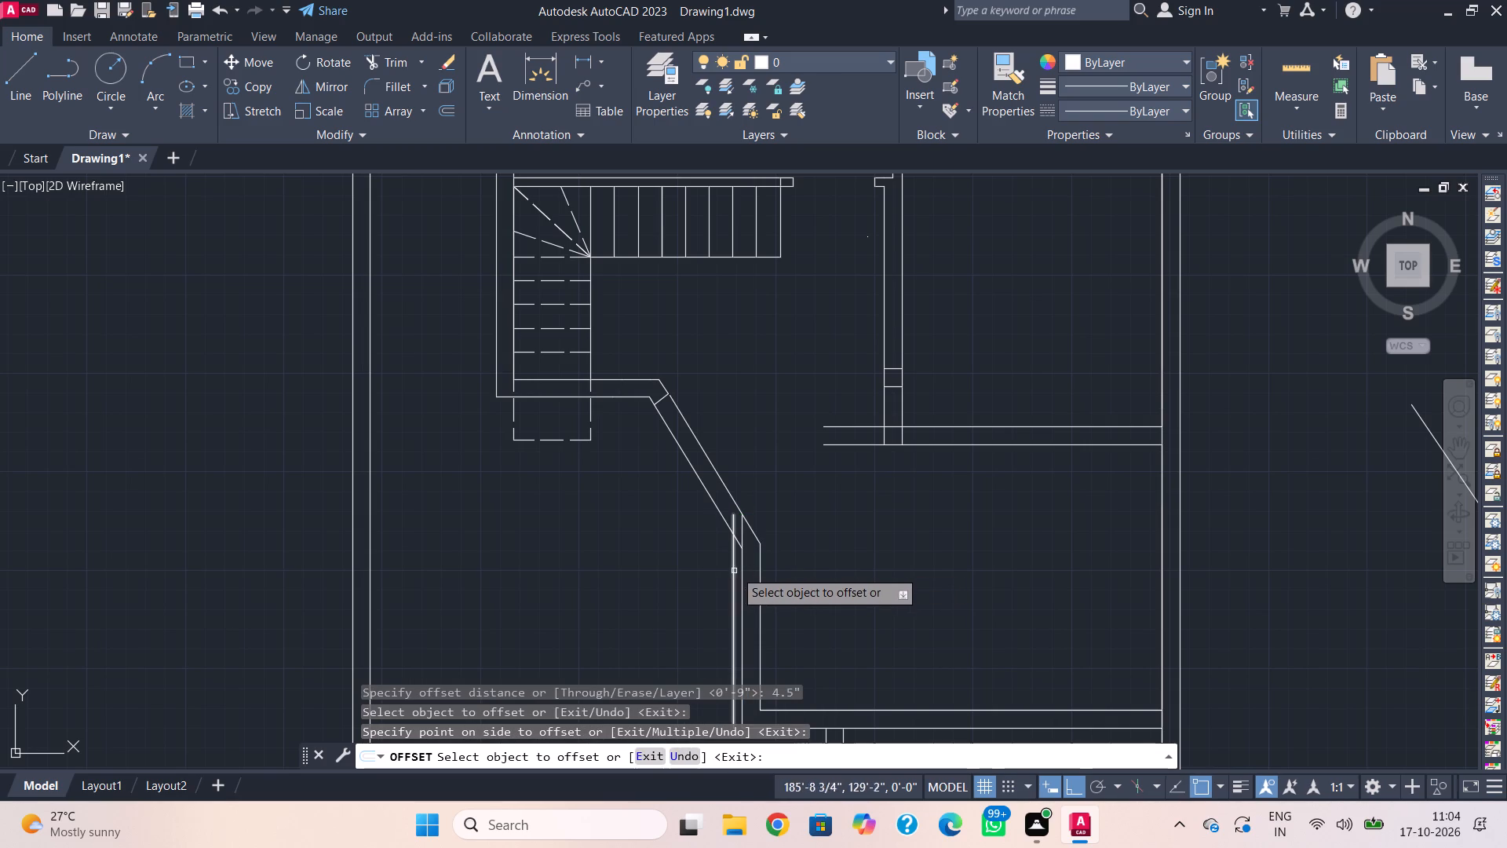
click(741, 566)
click(768, 567)
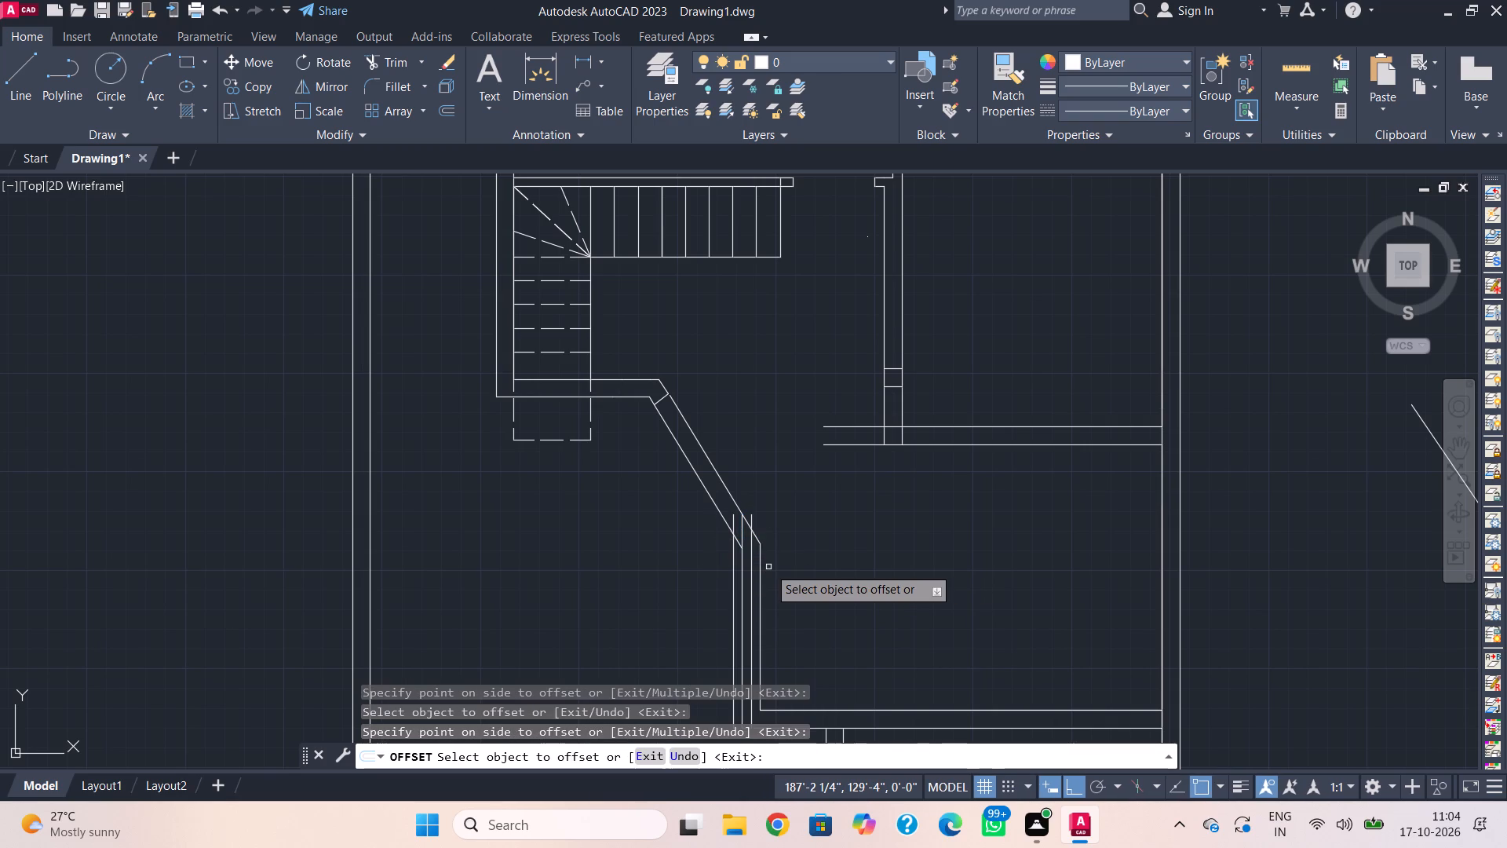
key(Escape)
Trim away the outer offset copy and the tip of the wall's centre line above the diagonal wall.
text(tr)
key(space)
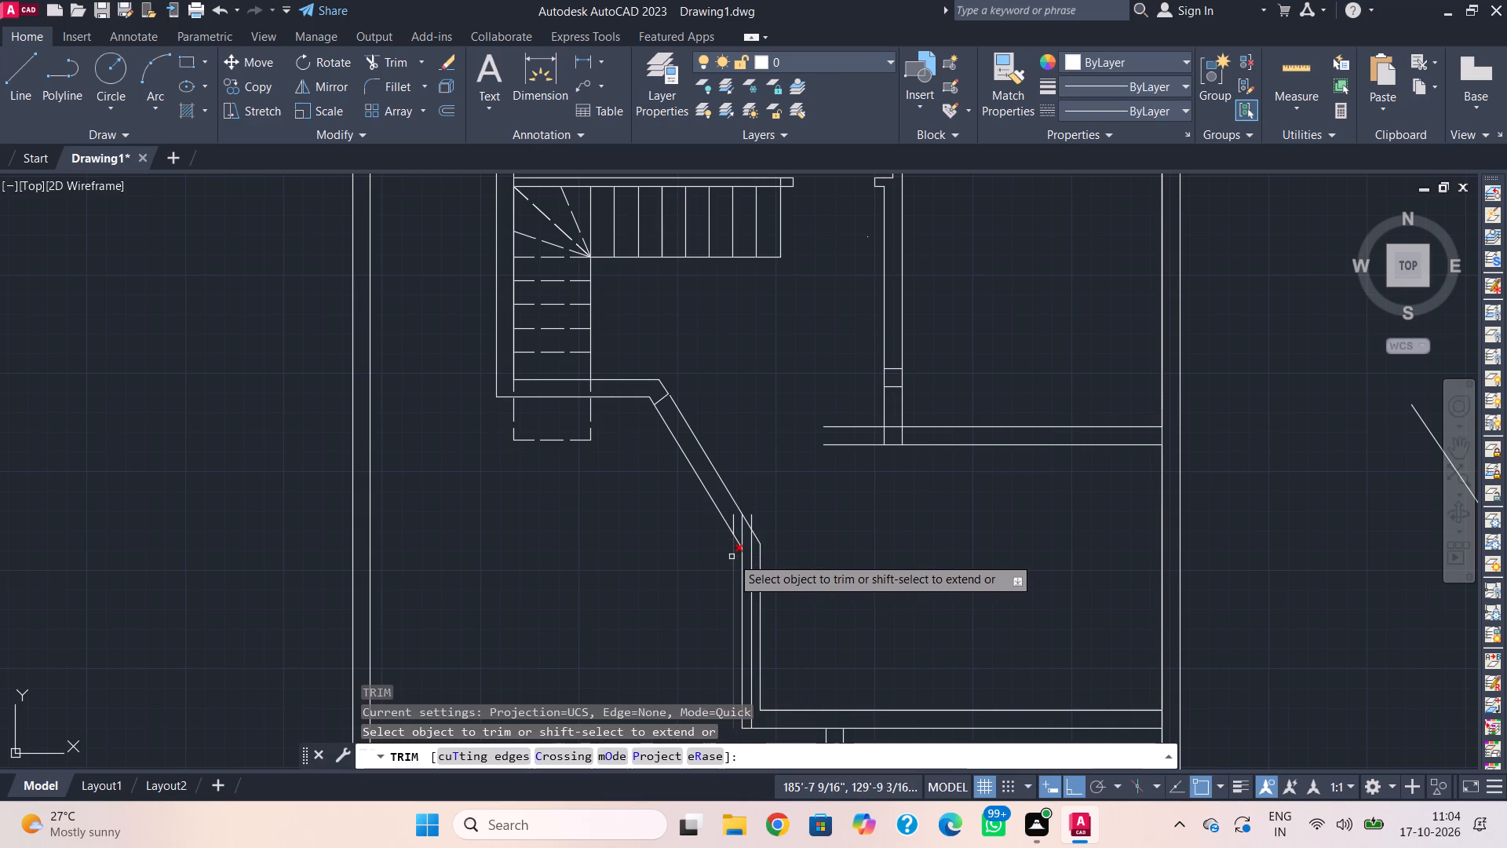
click(732, 557)
click(733, 517)
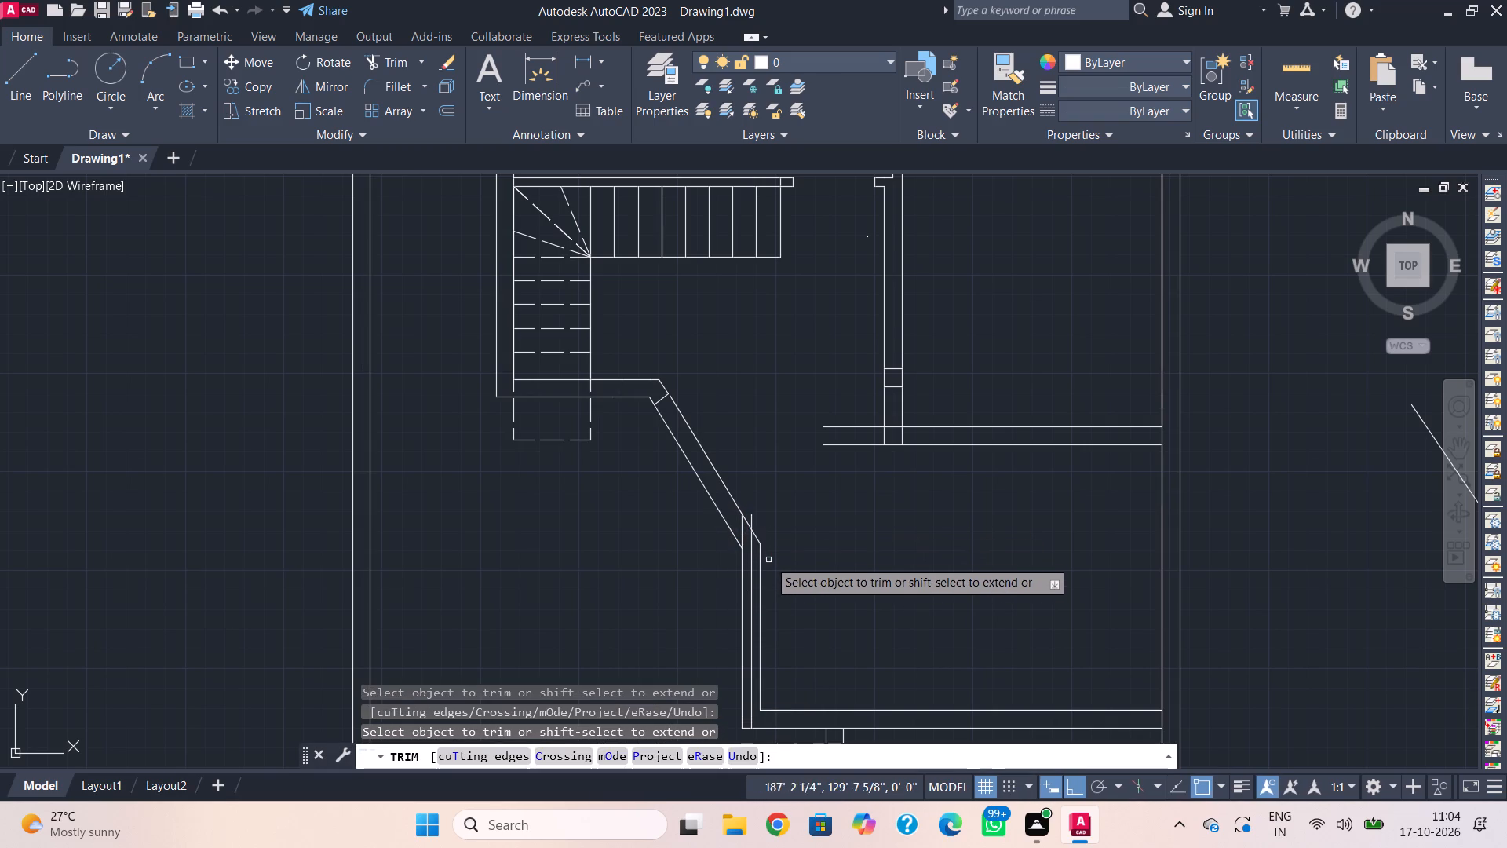
click(752, 517)
key(Escape)
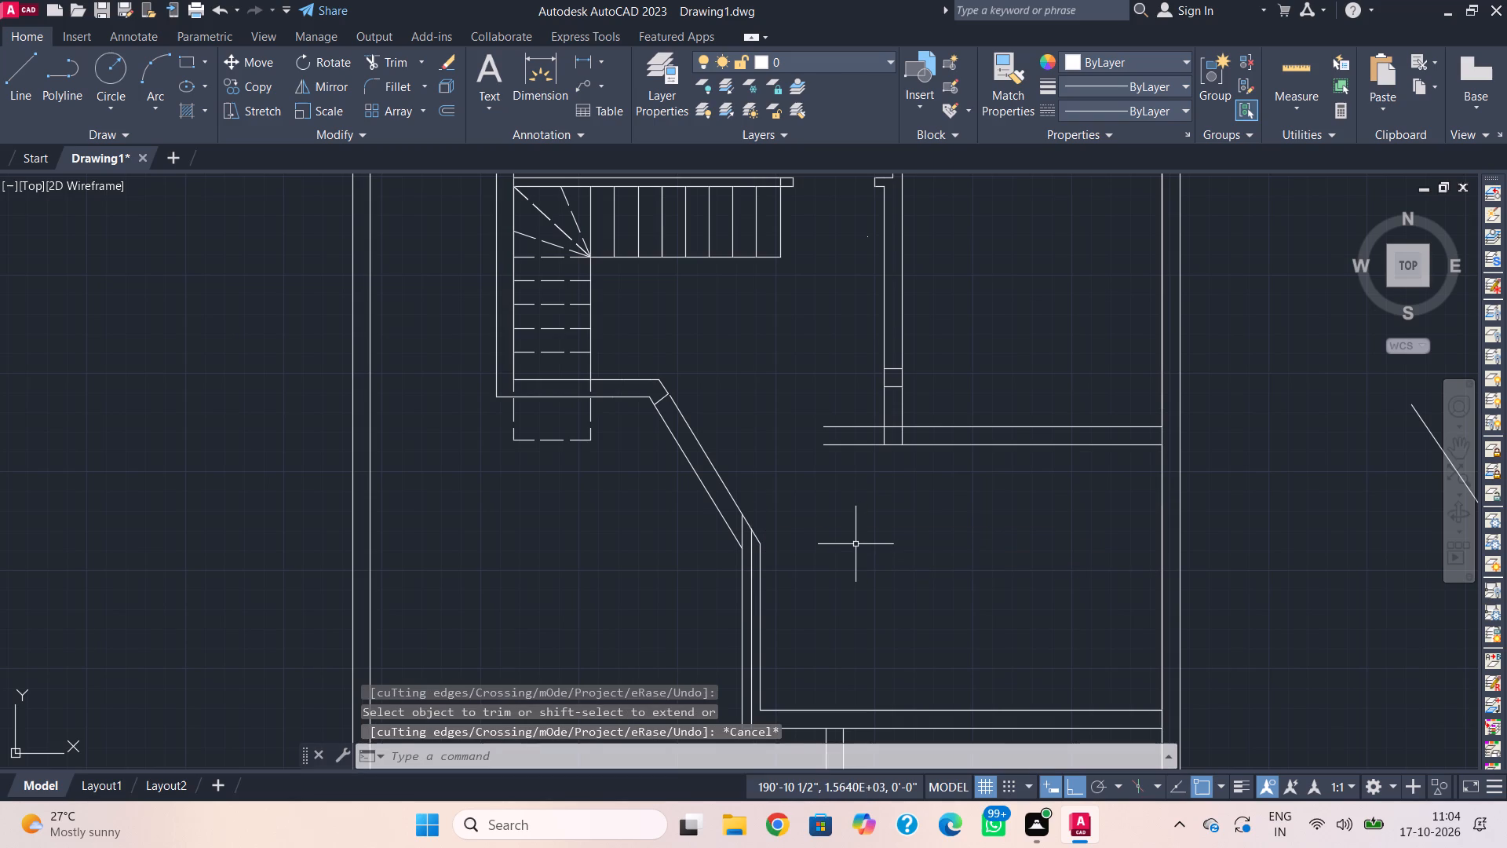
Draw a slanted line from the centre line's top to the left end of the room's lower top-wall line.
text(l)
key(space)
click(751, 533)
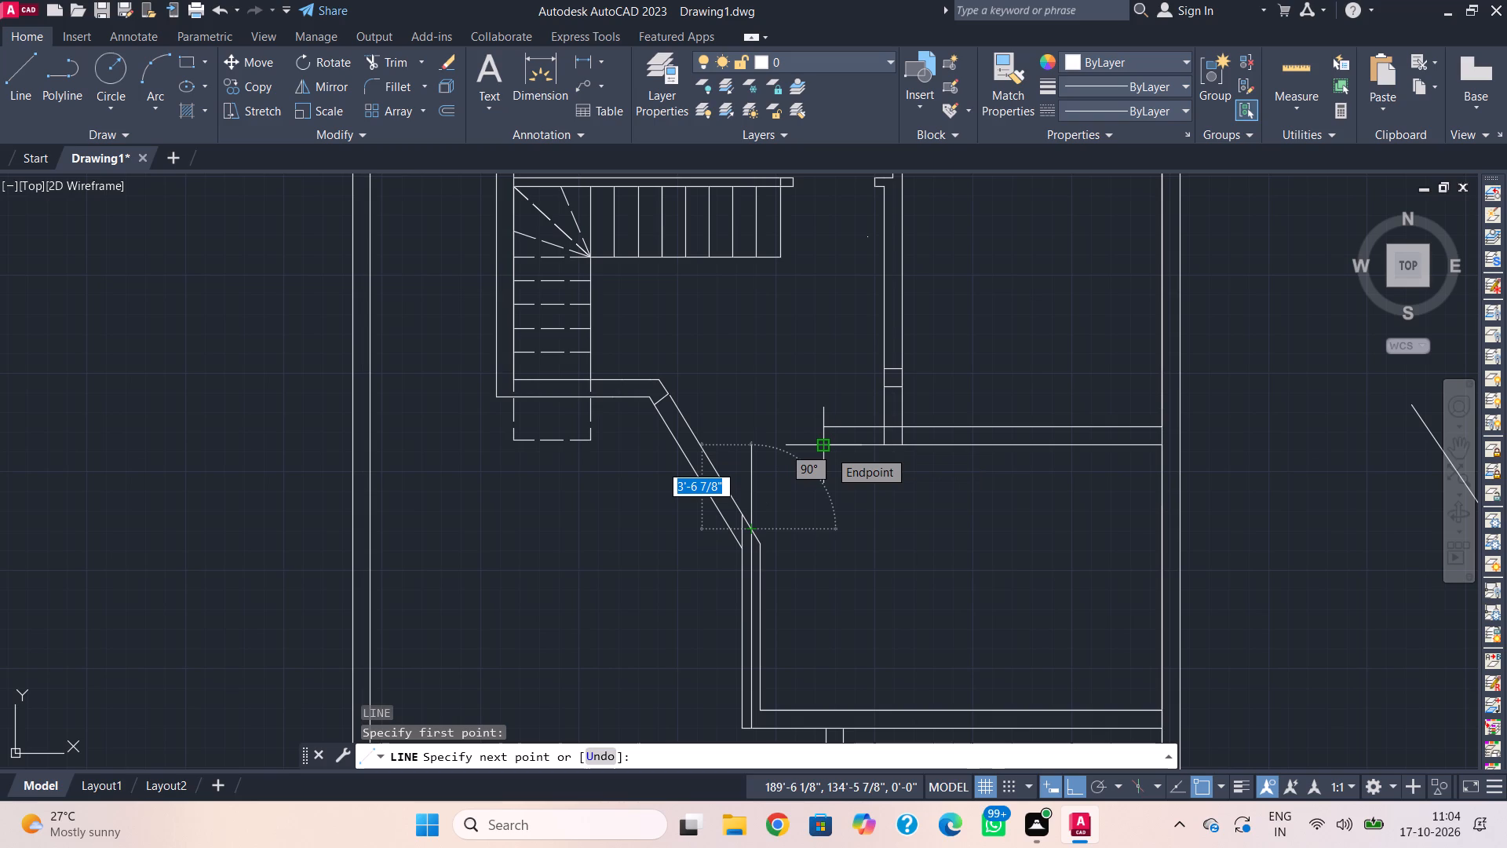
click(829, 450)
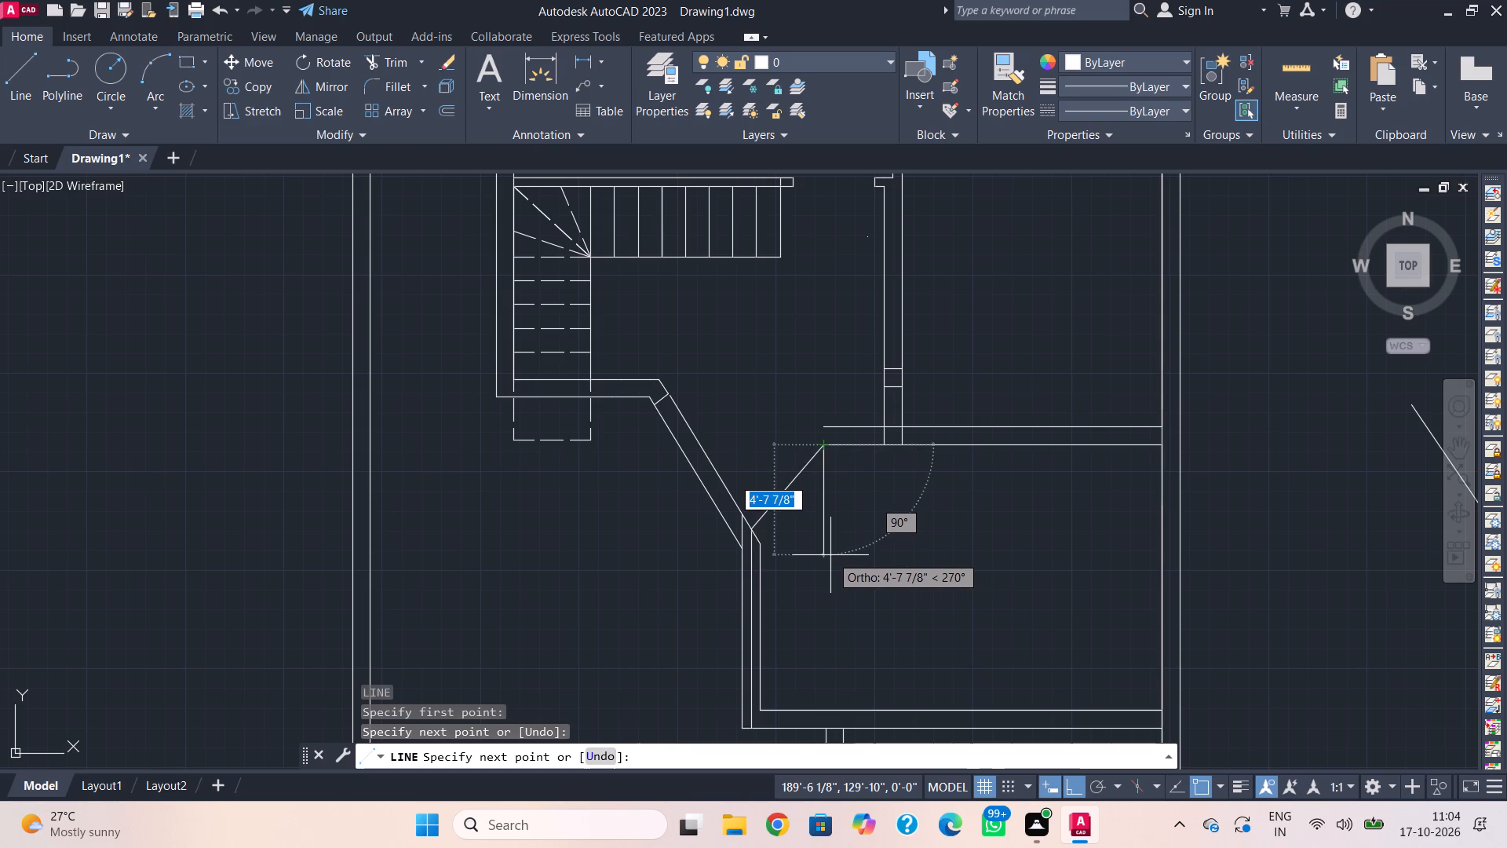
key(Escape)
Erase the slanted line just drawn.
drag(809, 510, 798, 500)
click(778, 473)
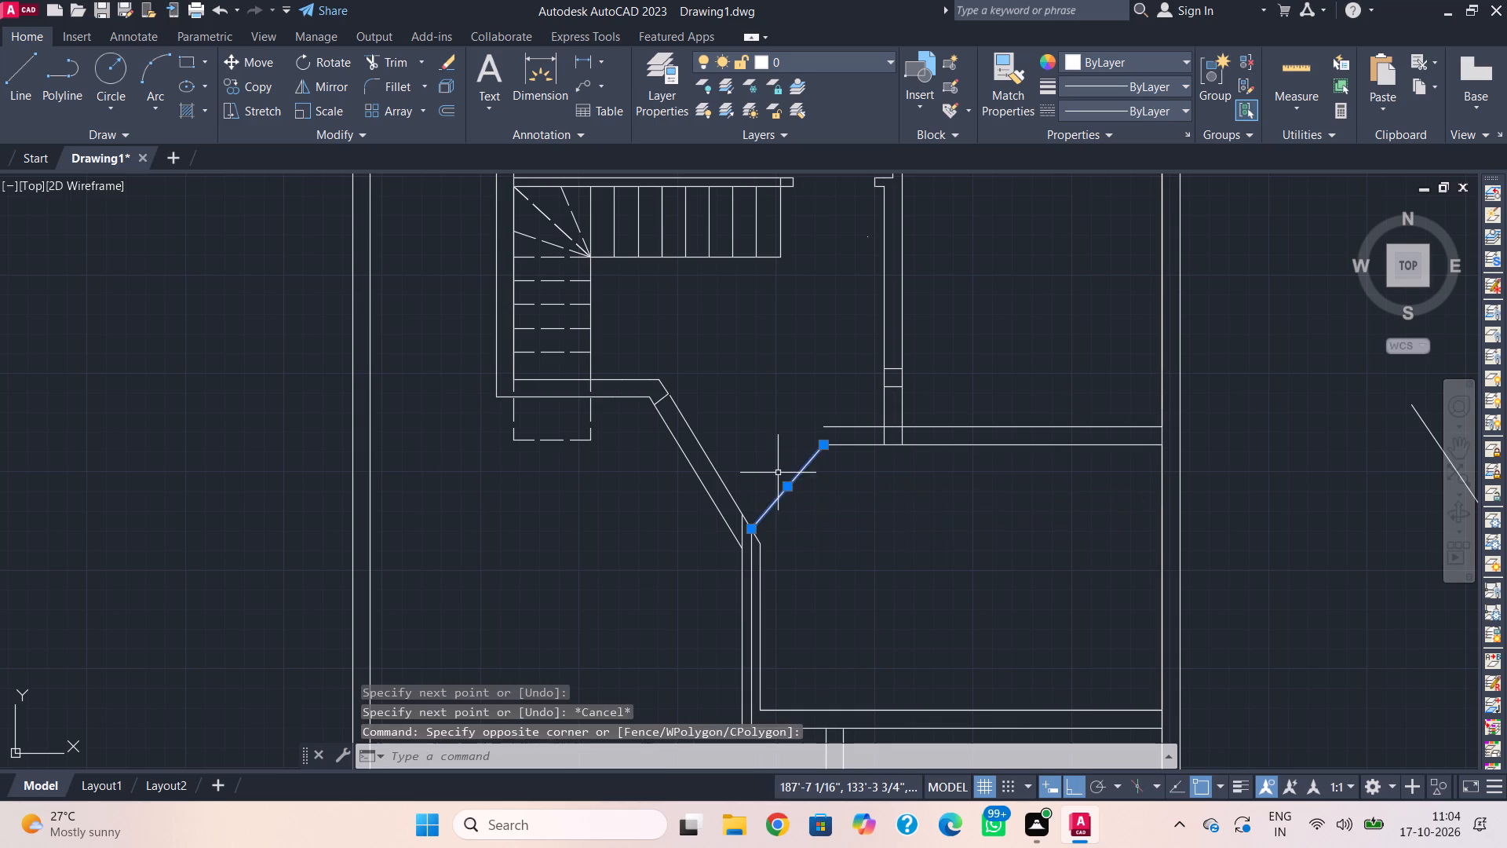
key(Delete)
Draw a slanted line from the centre line's top to the left end of the room's upper top-wall line.
text(l)
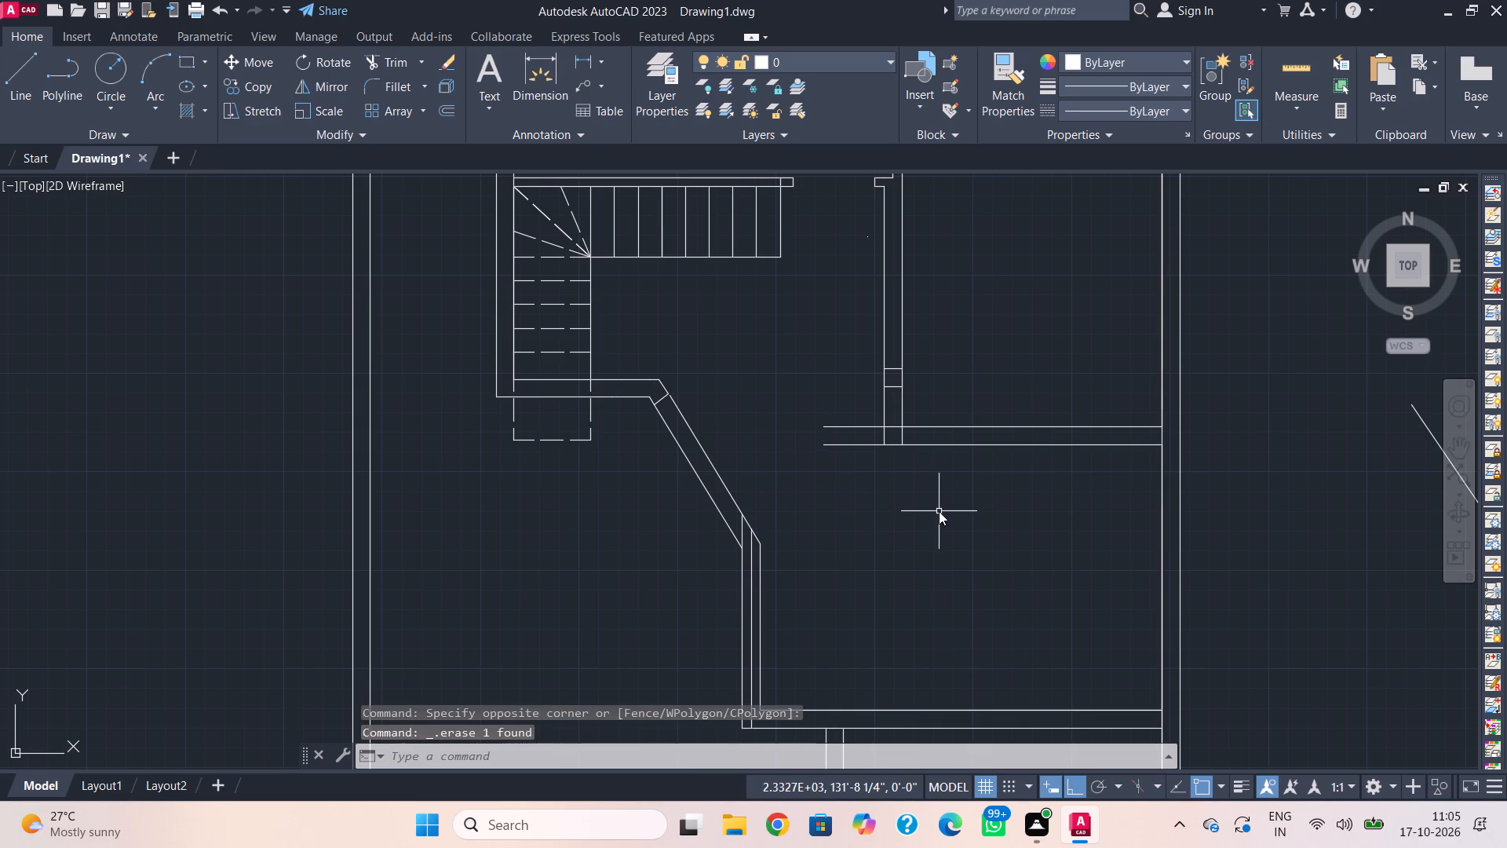
key(space)
click(750, 531)
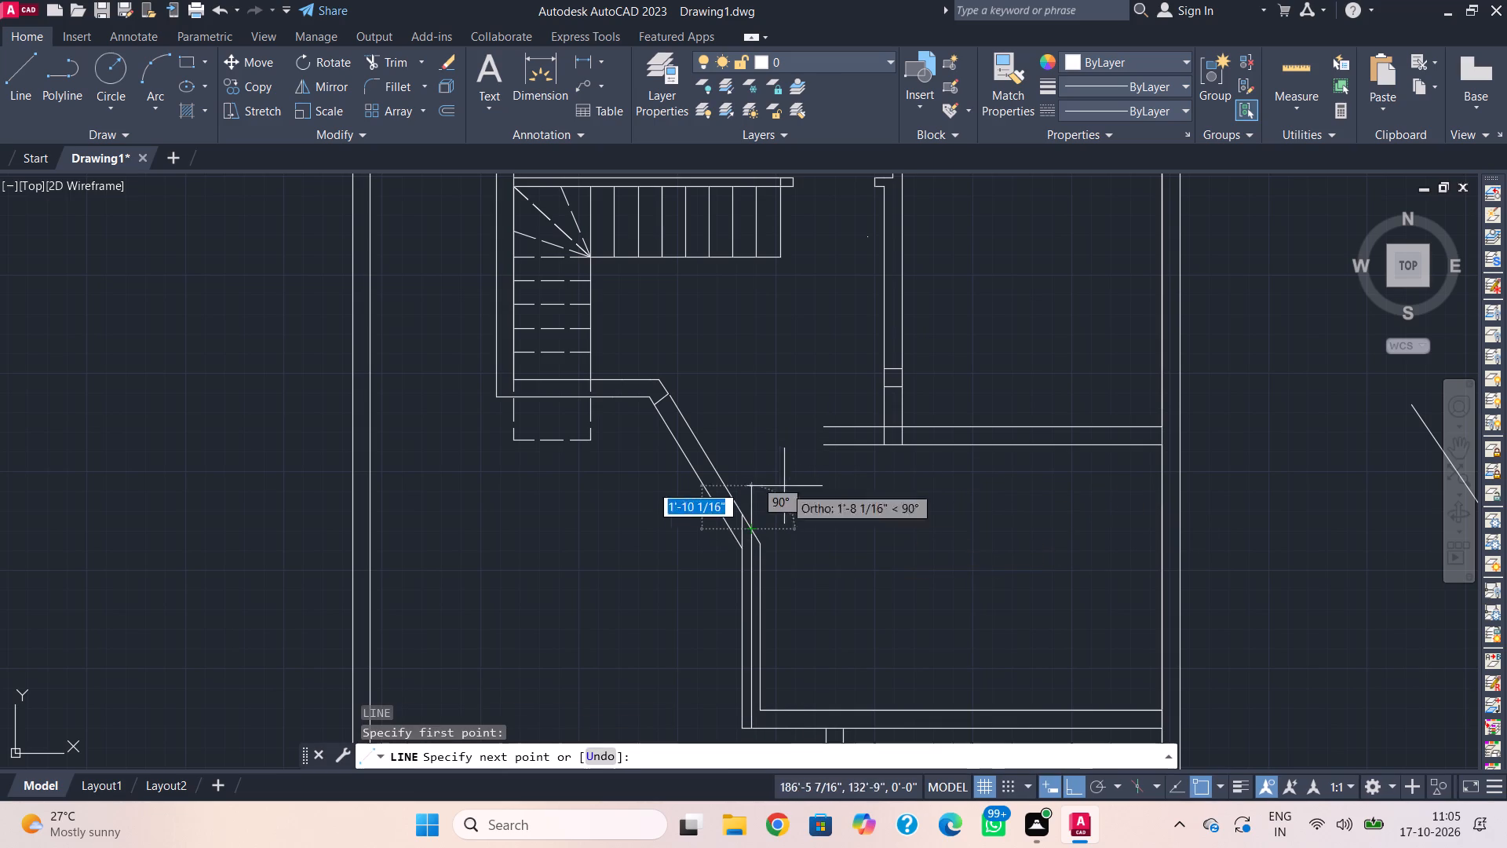
click(824, 428)
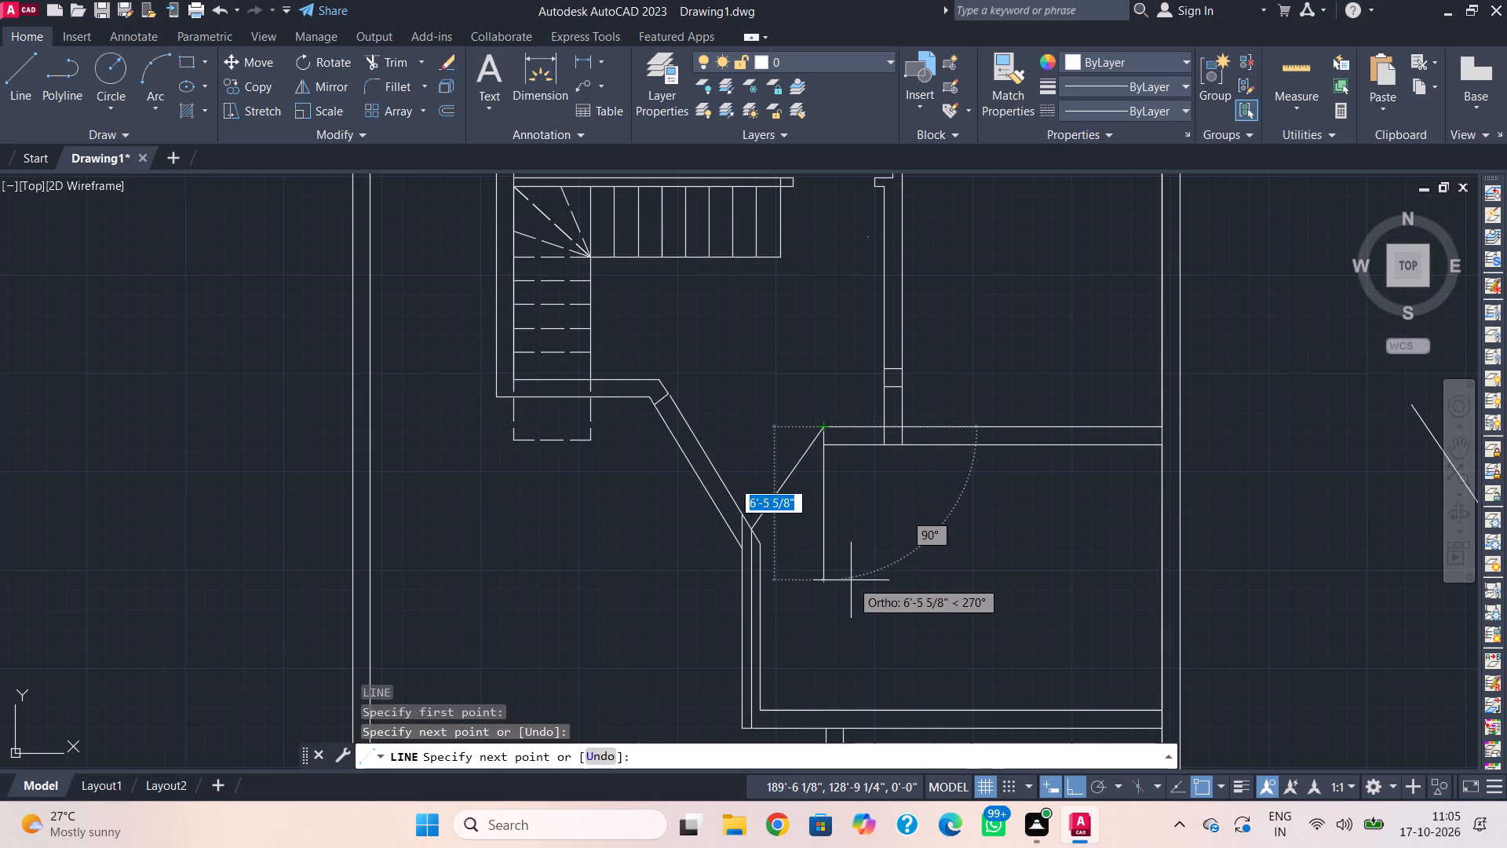
key(Escape)
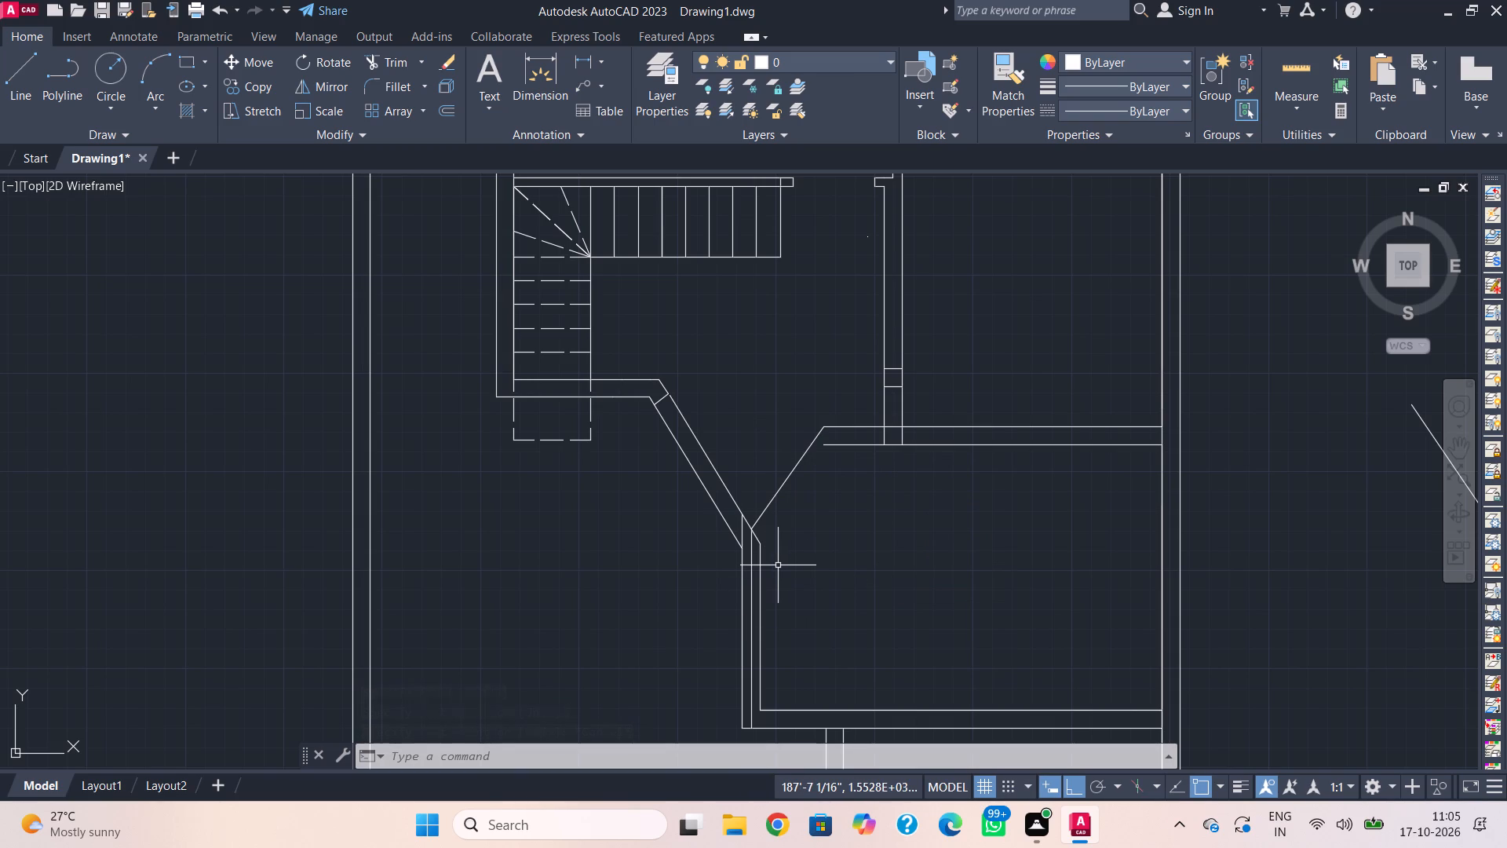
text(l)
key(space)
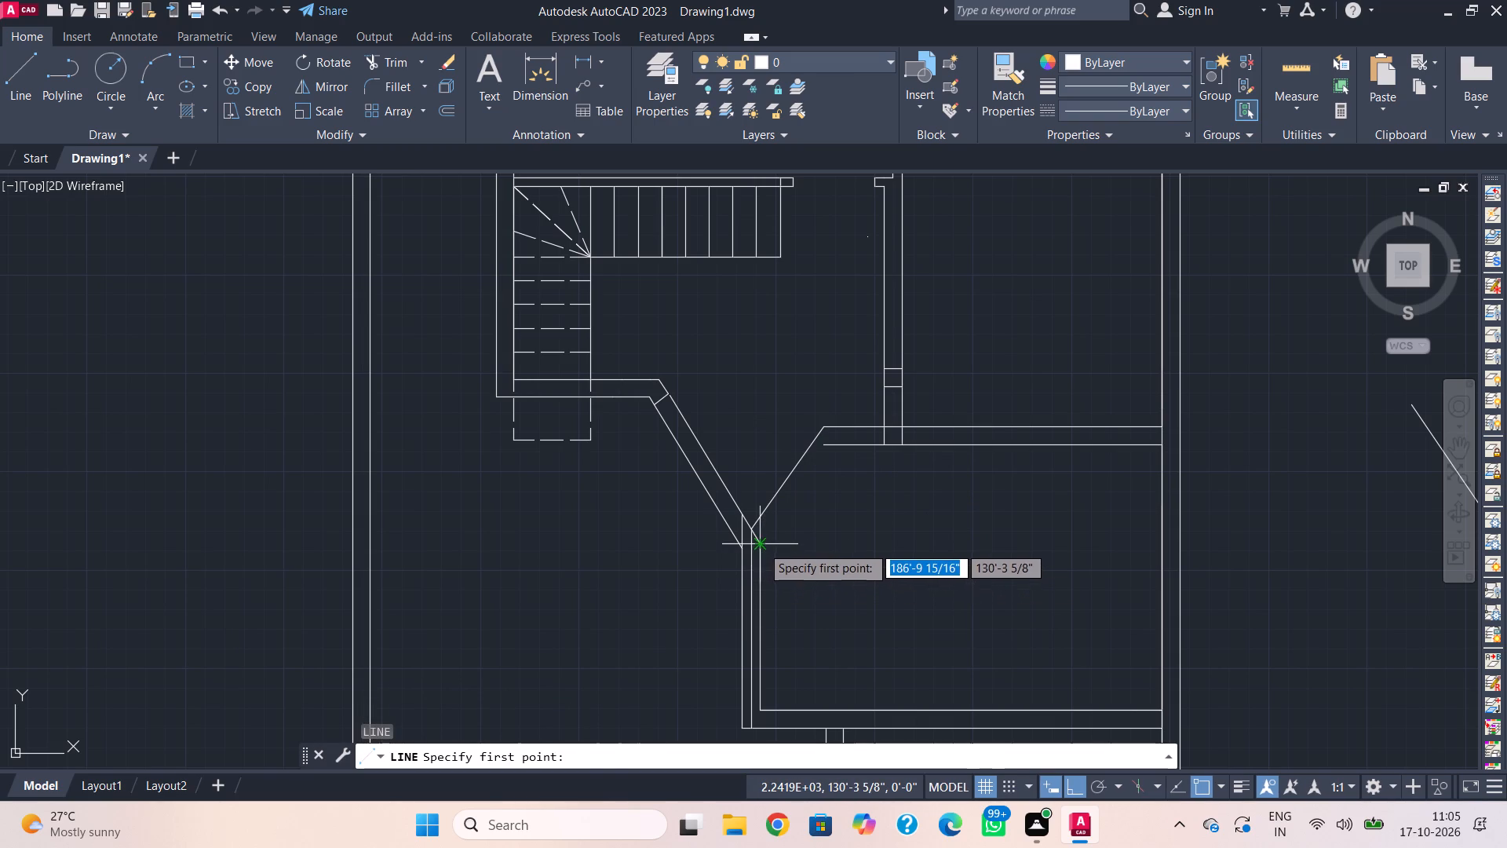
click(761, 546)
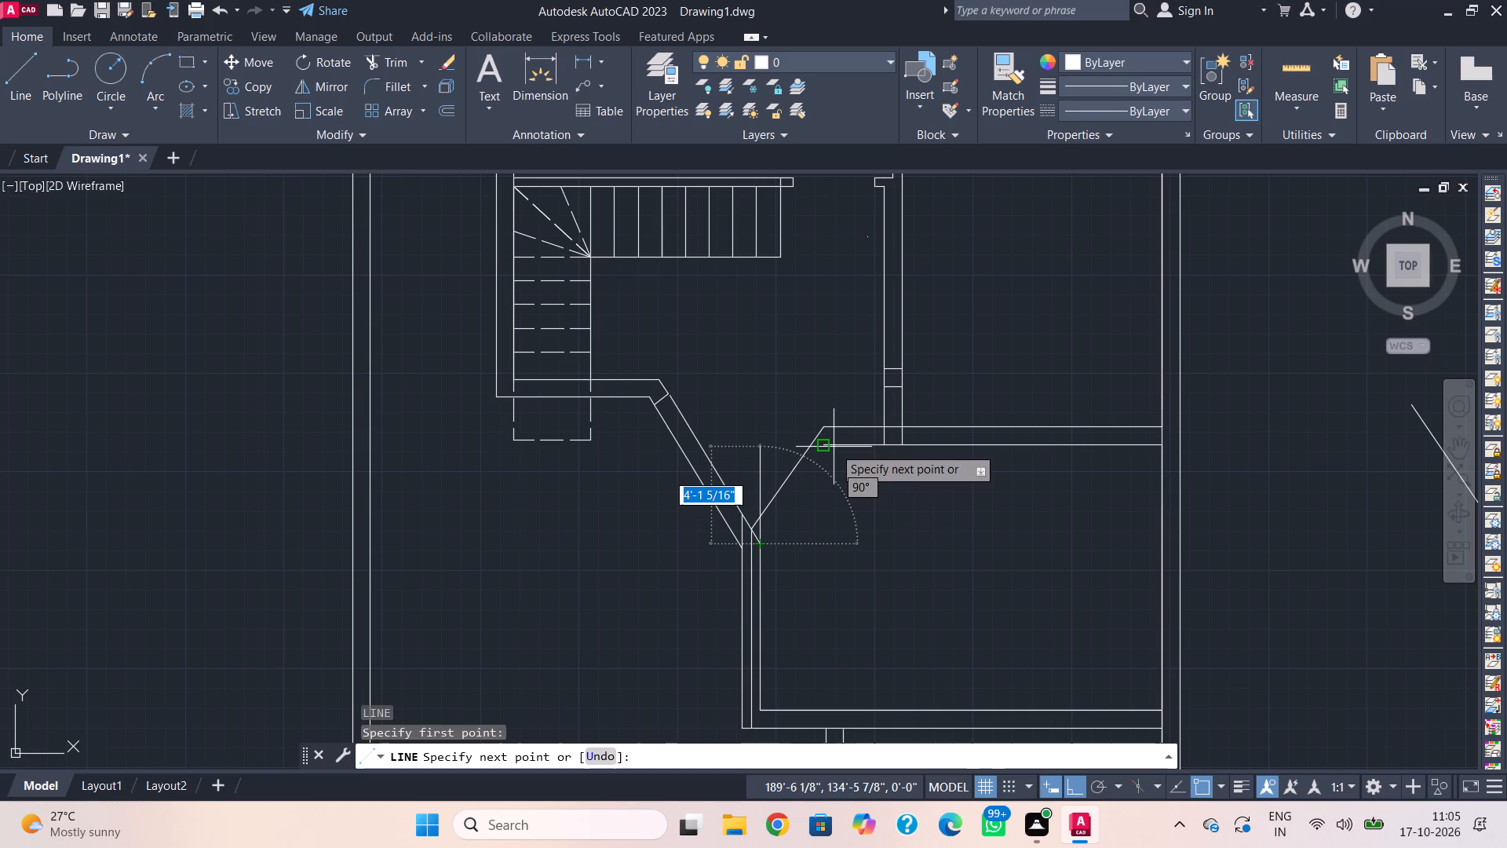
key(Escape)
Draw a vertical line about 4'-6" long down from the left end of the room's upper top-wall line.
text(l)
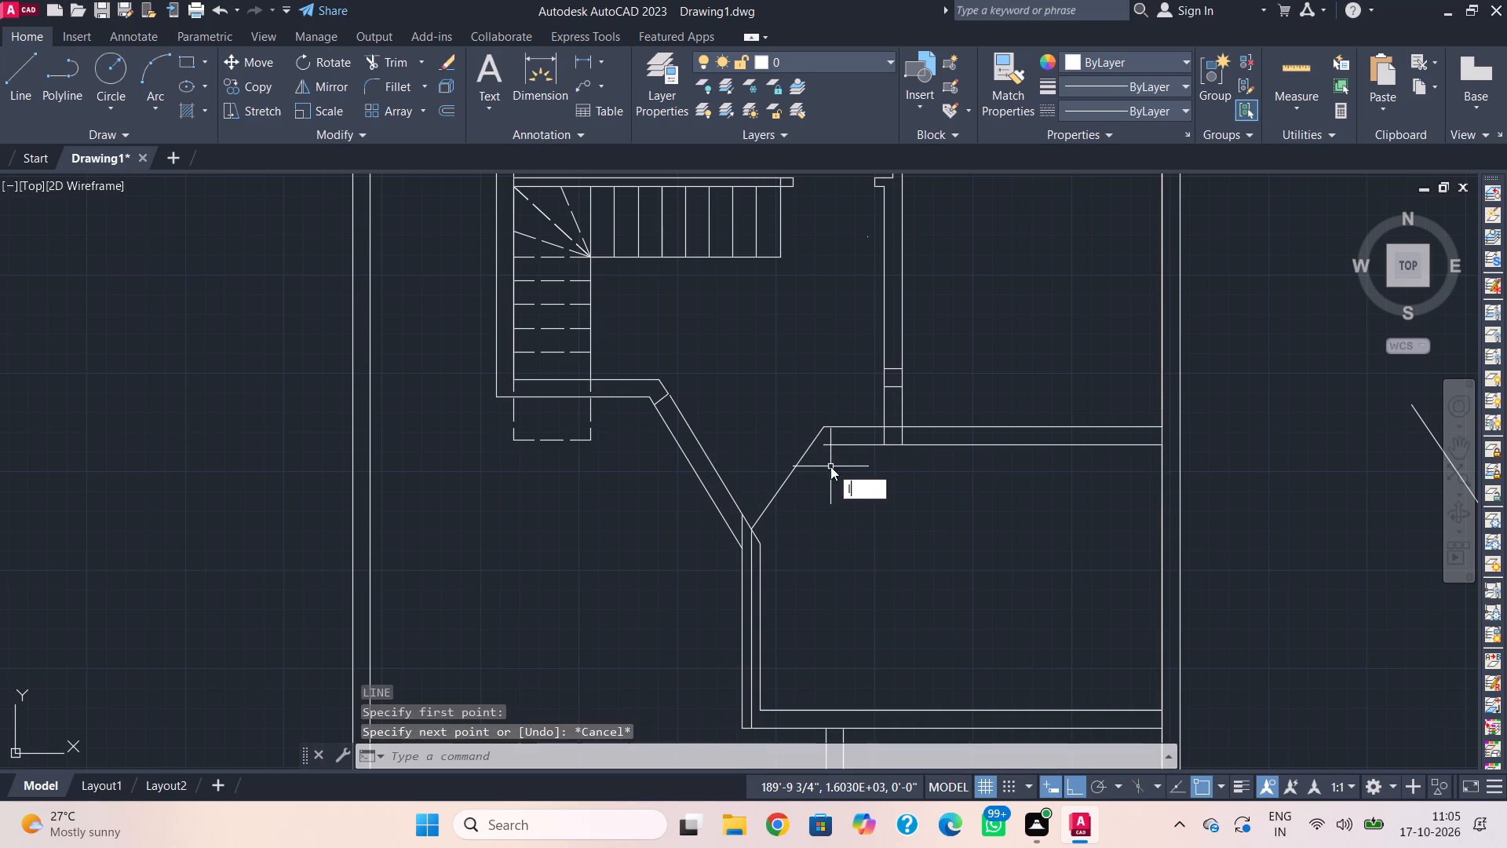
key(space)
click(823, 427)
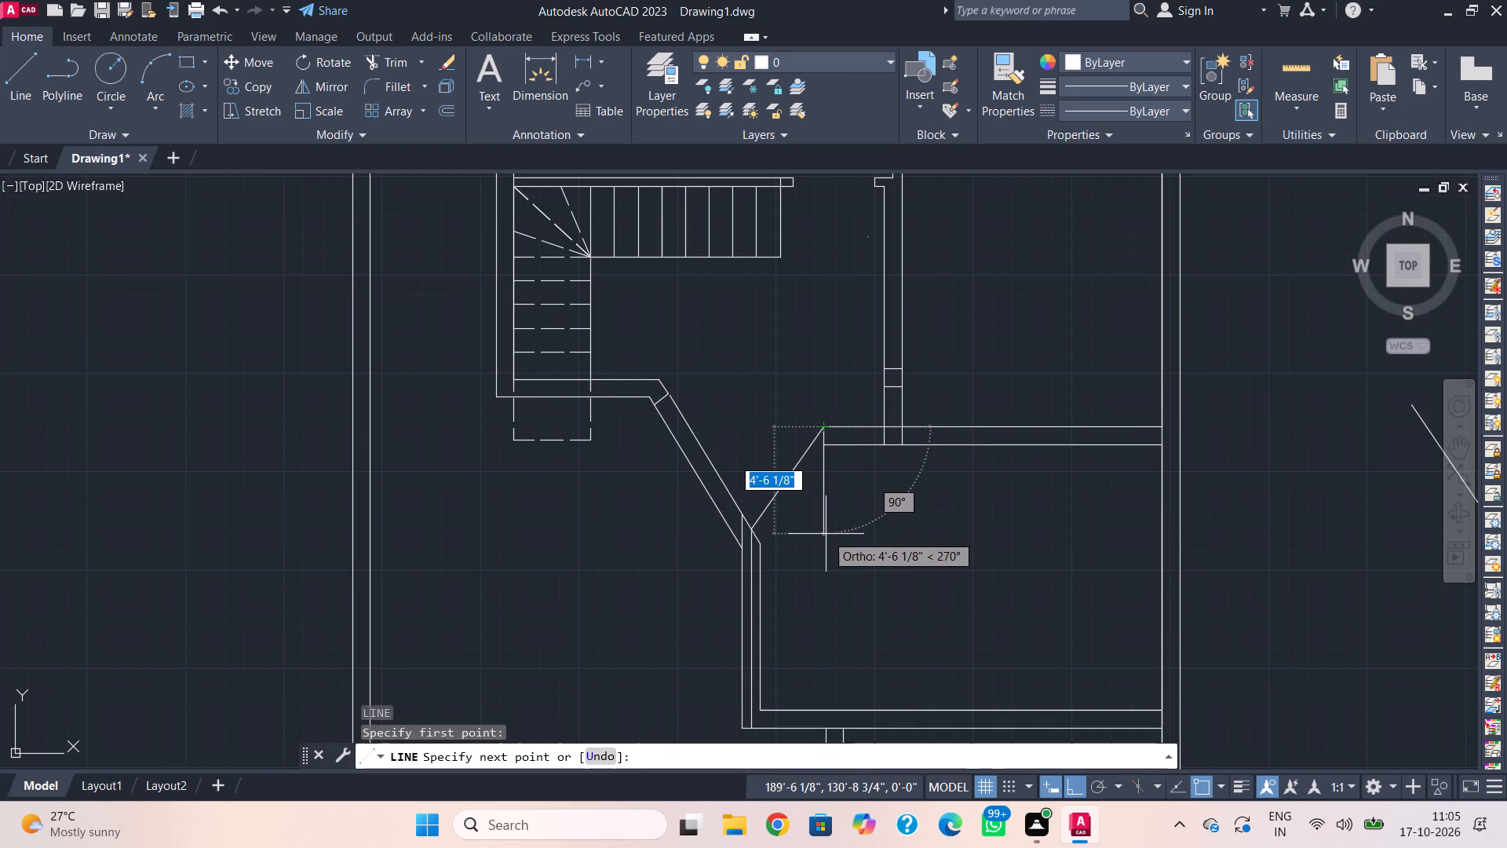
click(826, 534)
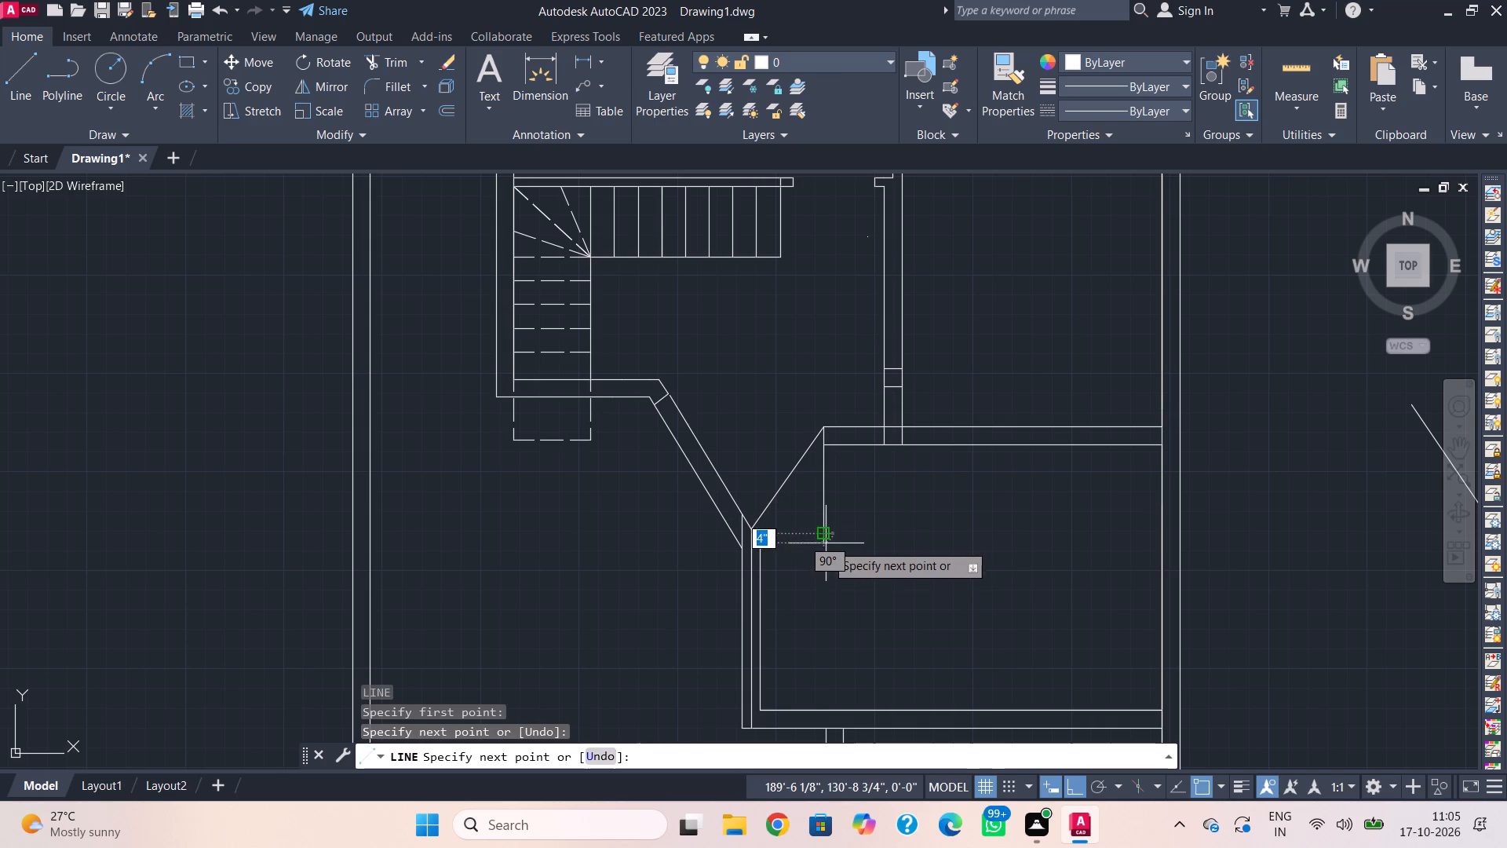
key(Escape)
Draw a slanted line from the upper top-wall line's left end to the midpoint of the room's inner bottom line.
text(l)
key(space)
click(824, 432)
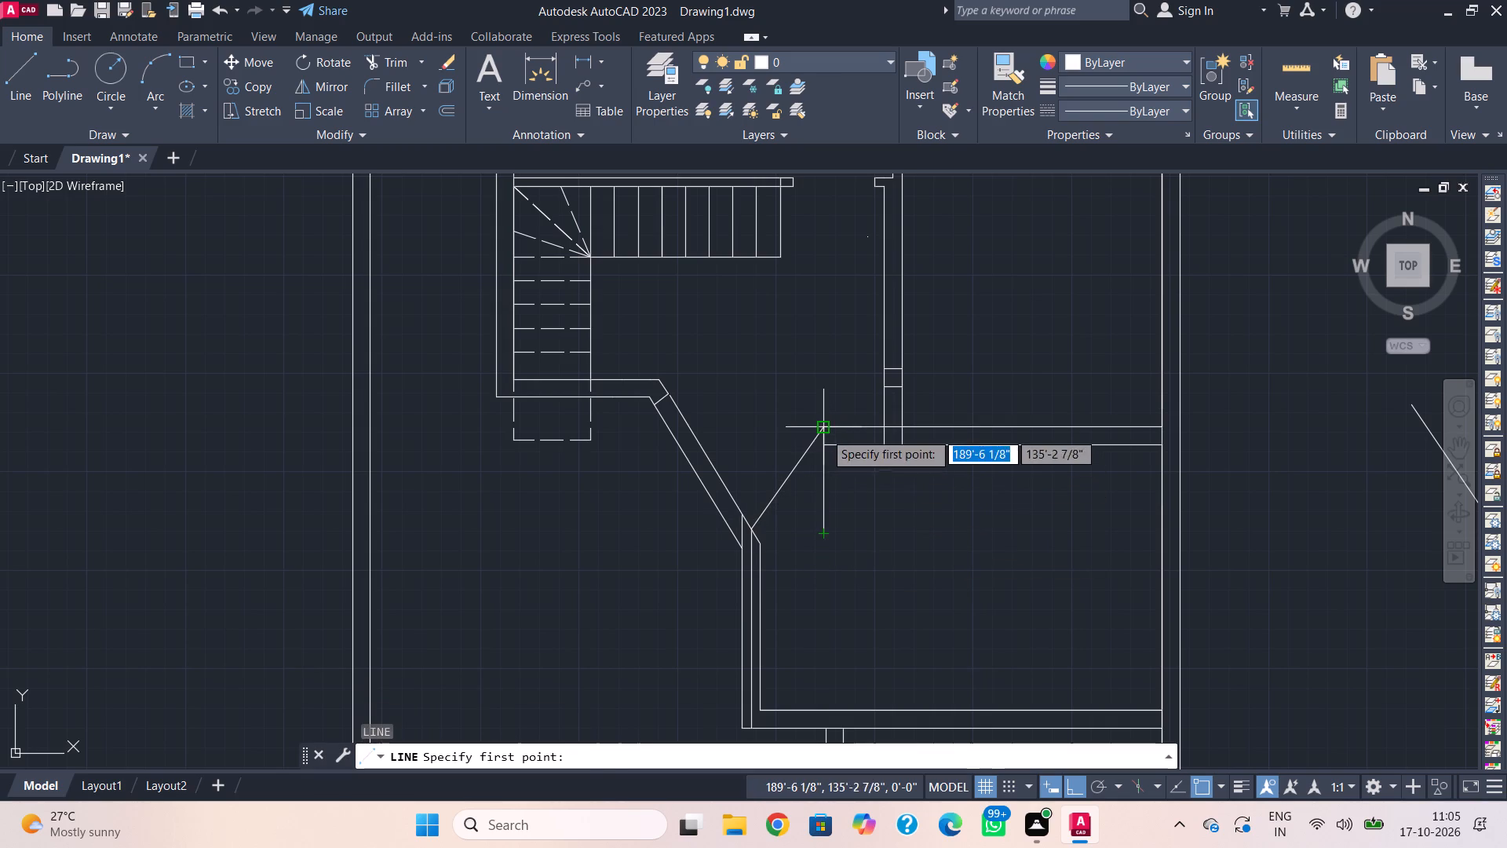
click(964, 712)
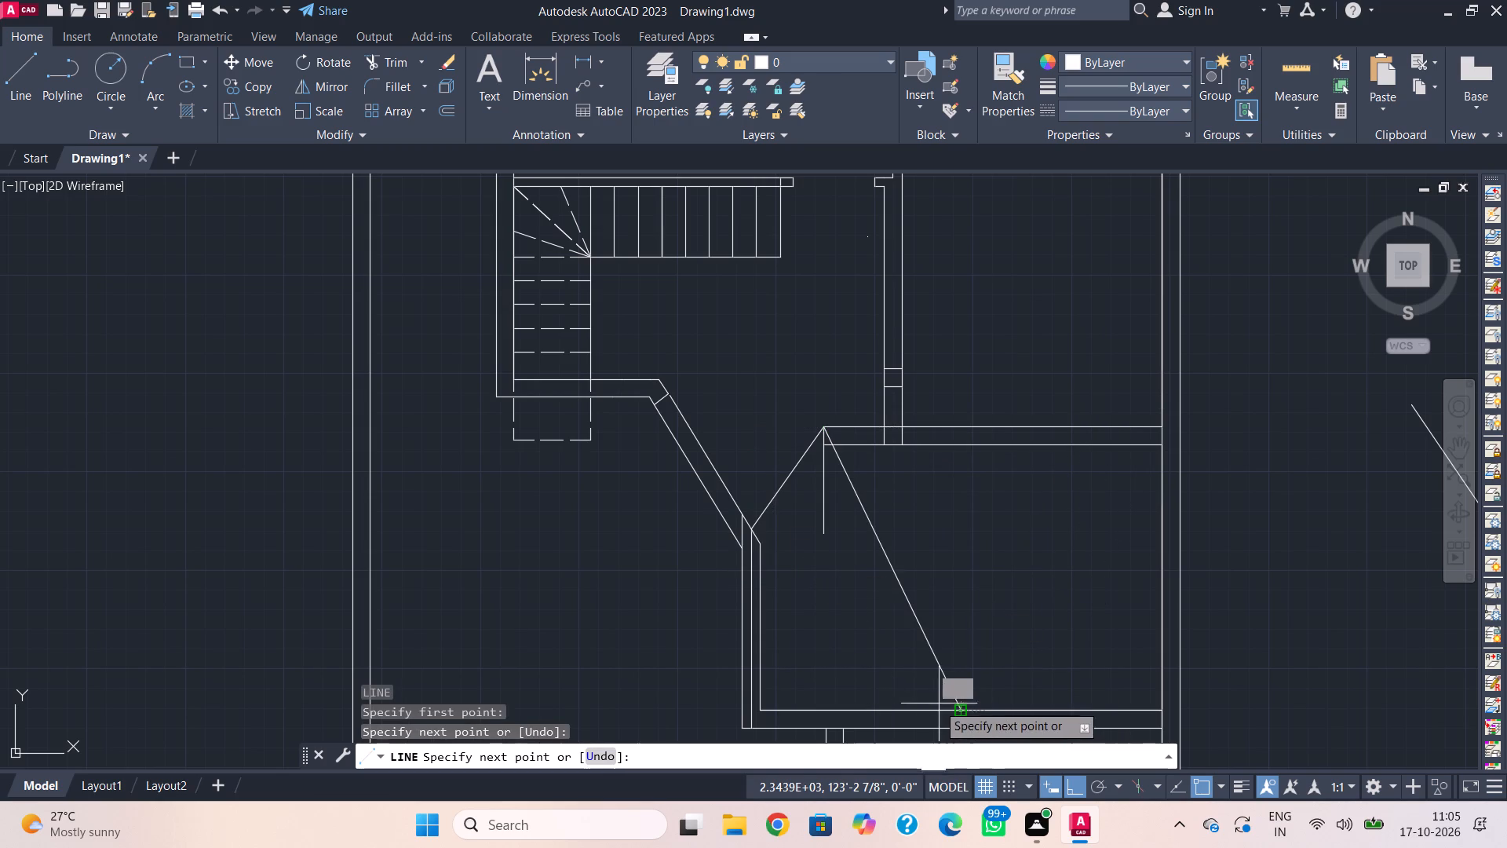
key(Escape)
Draw the inner diagonal line from the slanted line's crossing with the lower top-wall line to the inner left wall line's top.
key(l)
key(space)
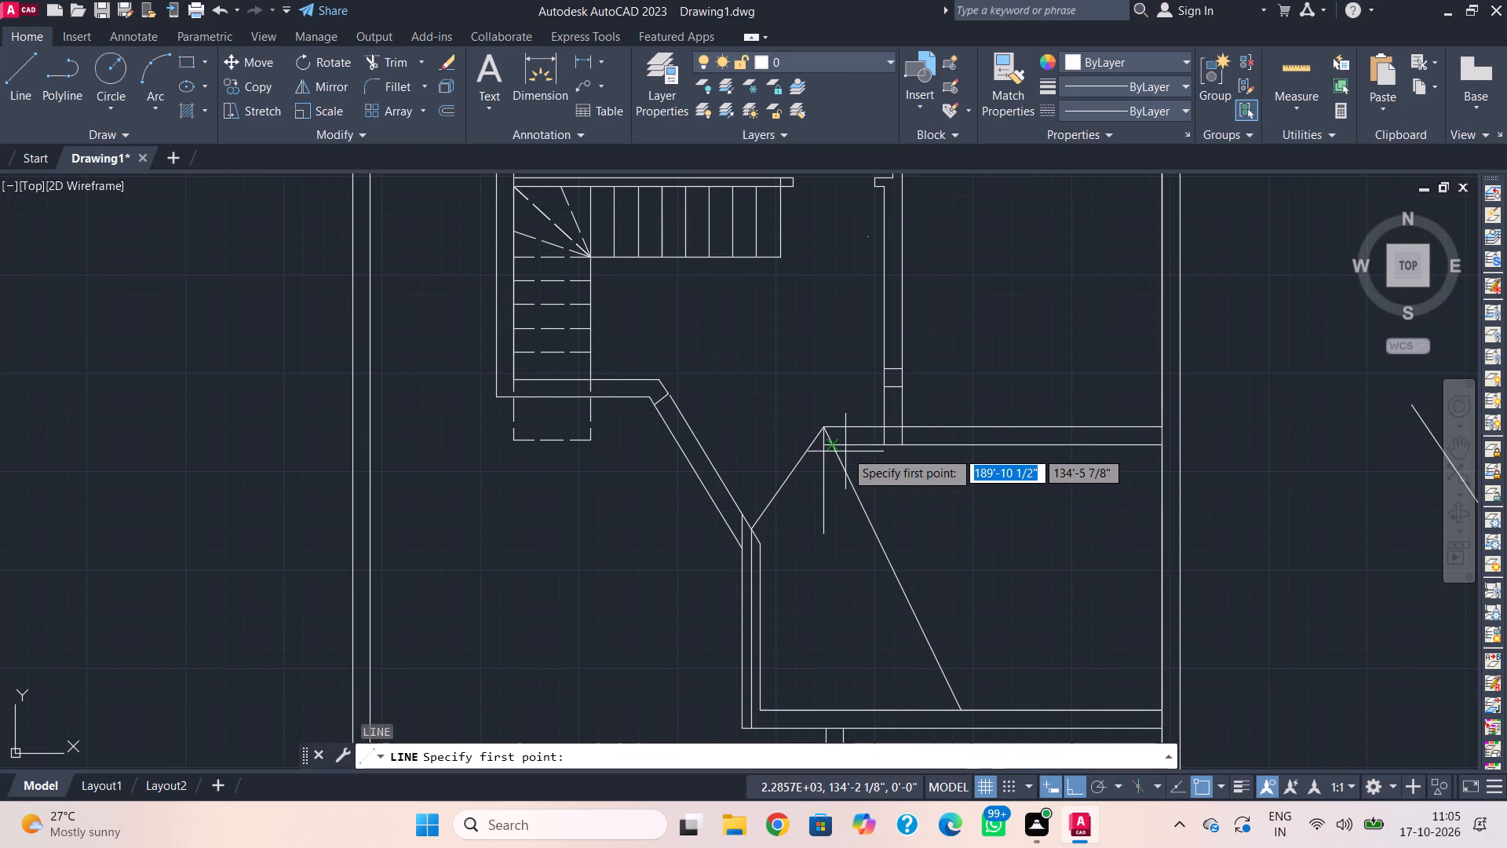
click(837, 448)
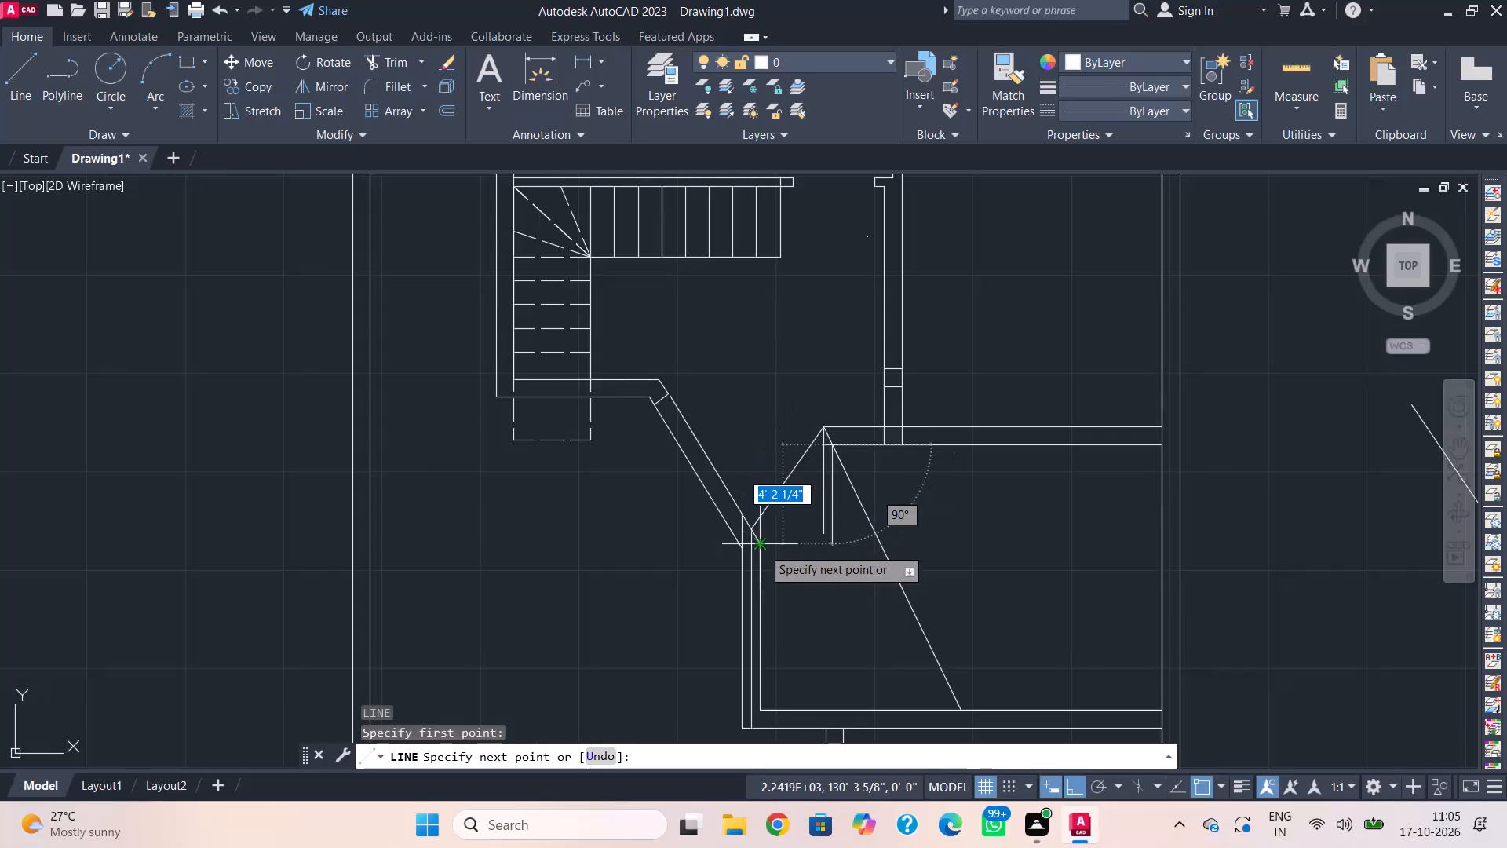
click(762, 547)
key(Escape)
Trim away the vertical line, the lower top-wall line's stub and the slanted line below the new diagonal wall's corner.
text(tr)
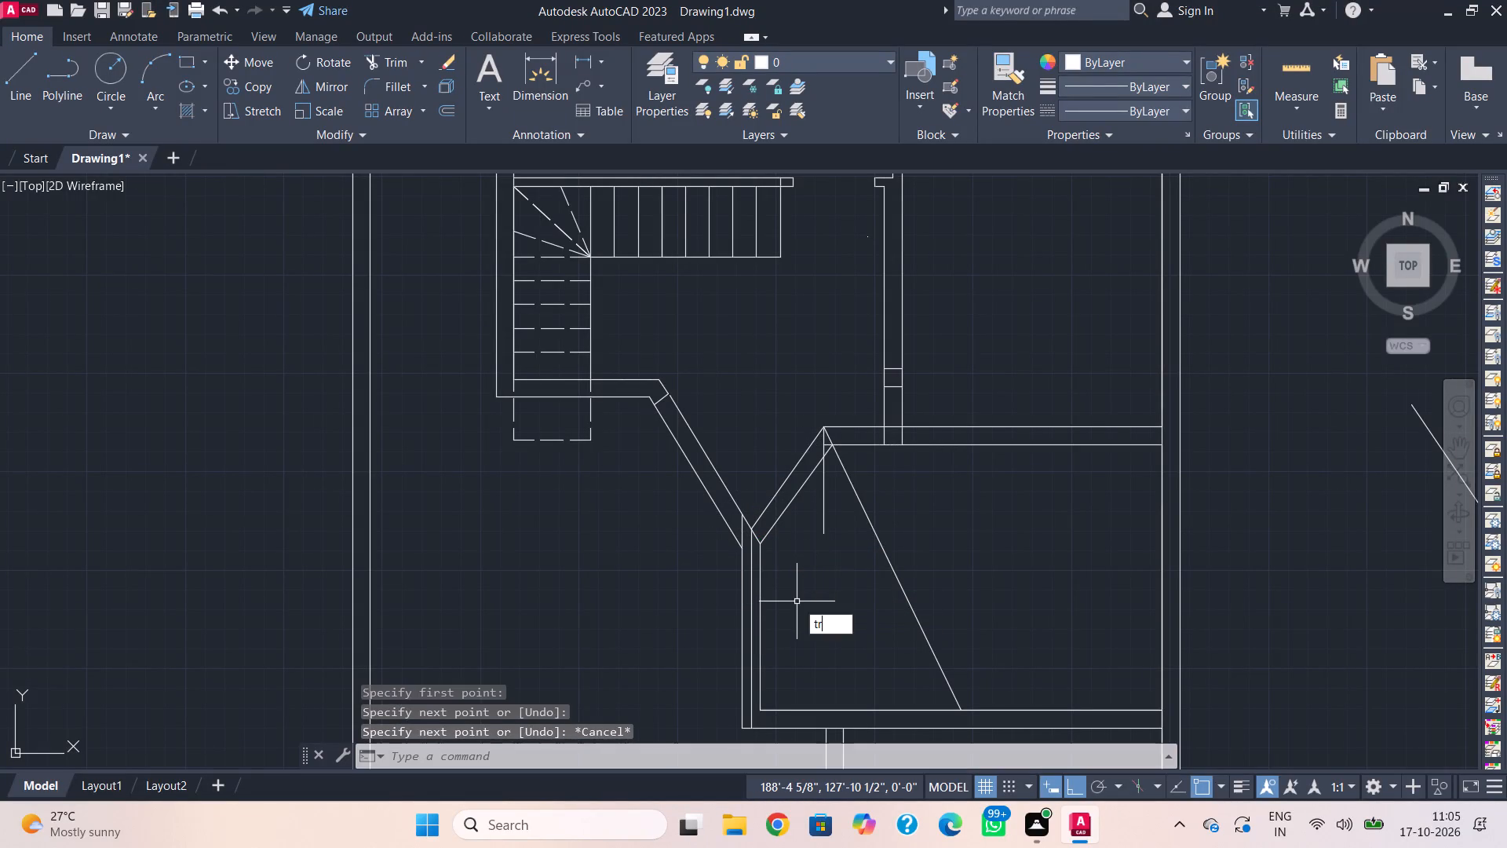
key(space)
click(824, 519)
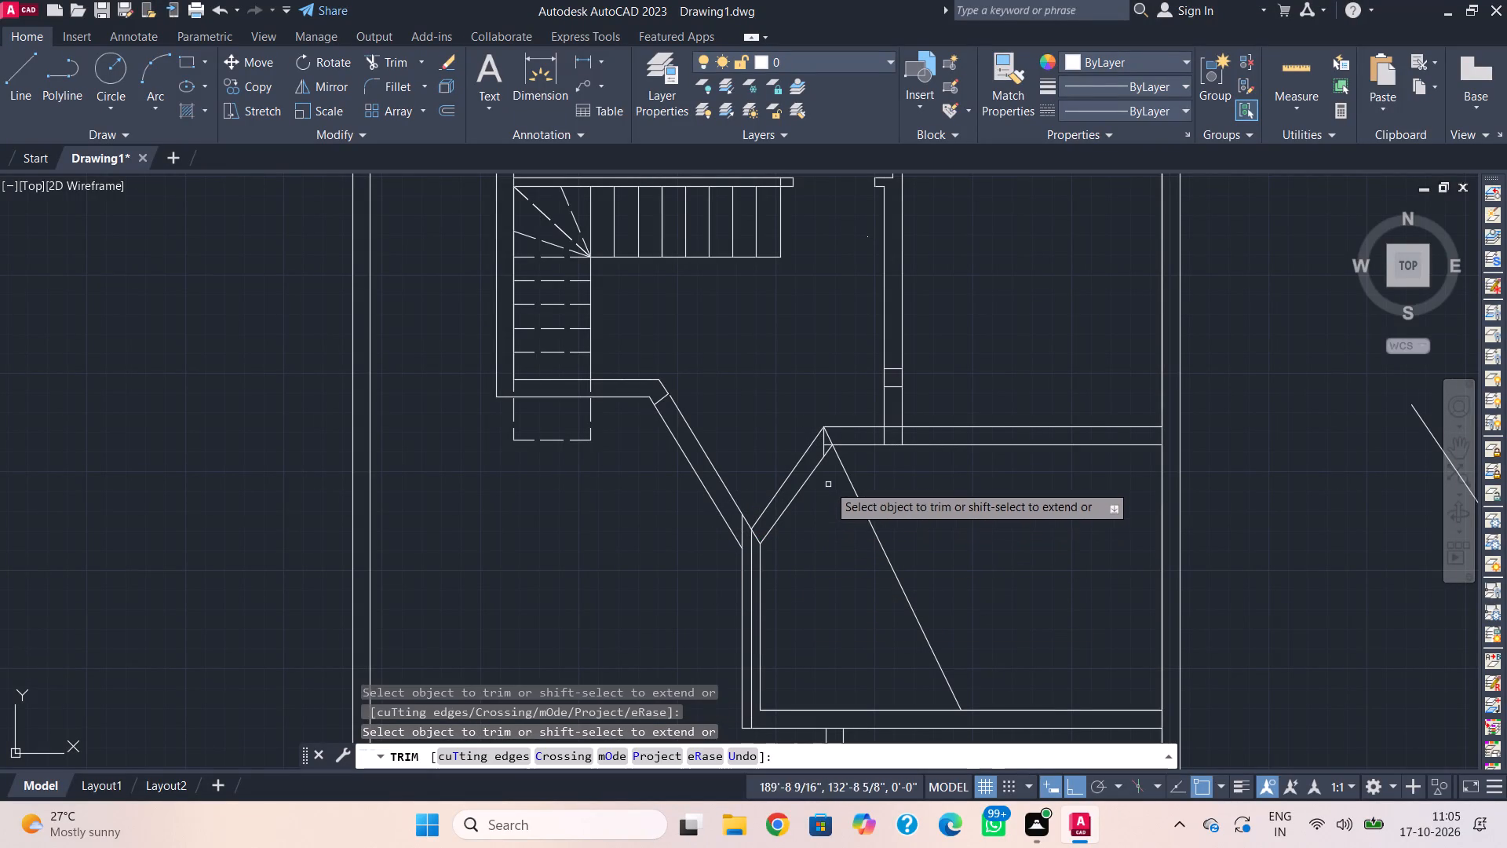
scroll(828, 480, up, 2)
click(824, 393)
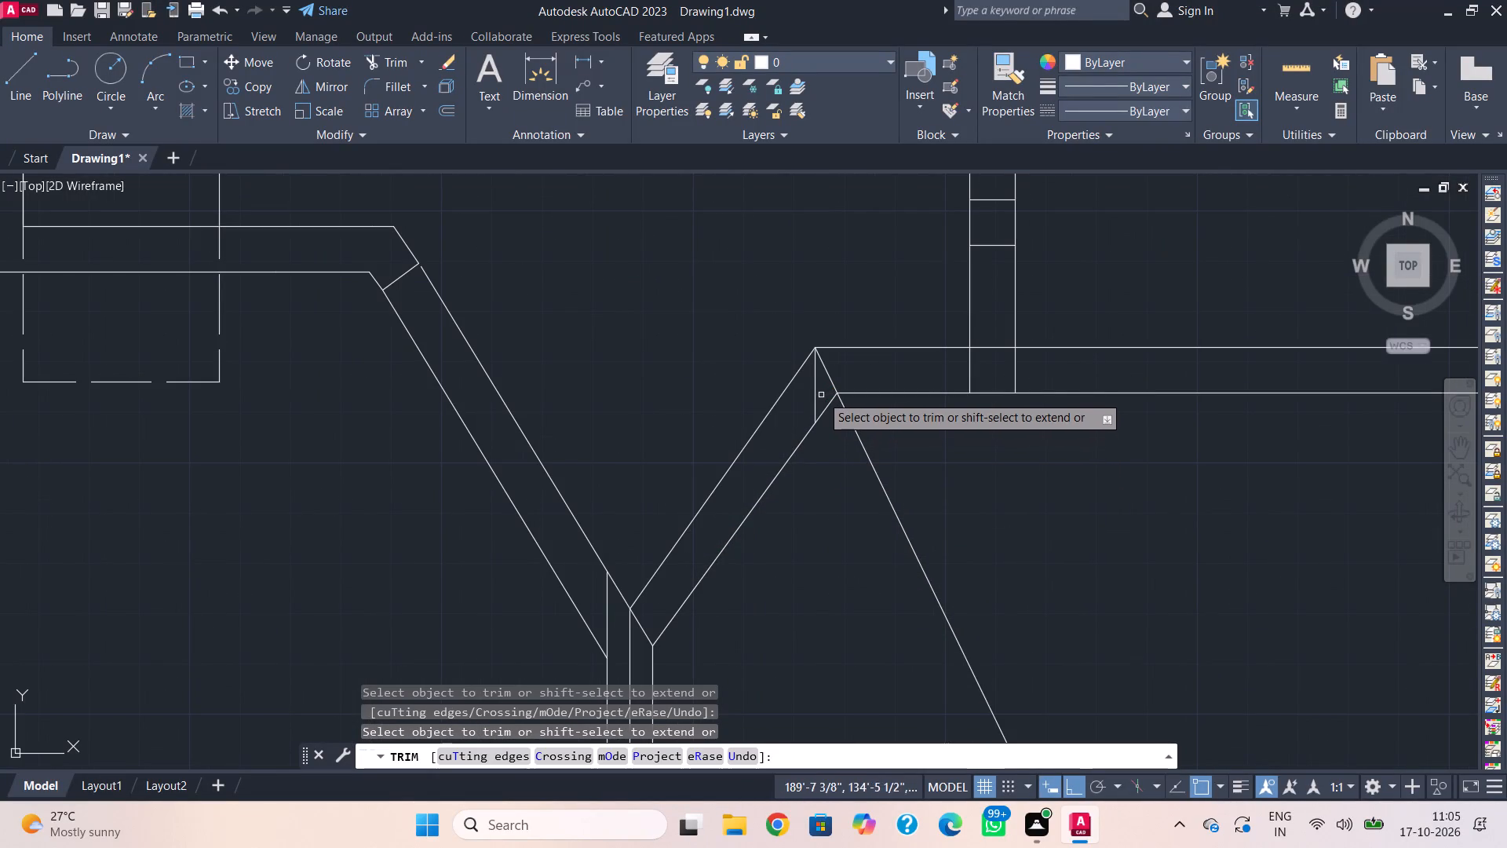
click(815, 400)
click(862, 443)
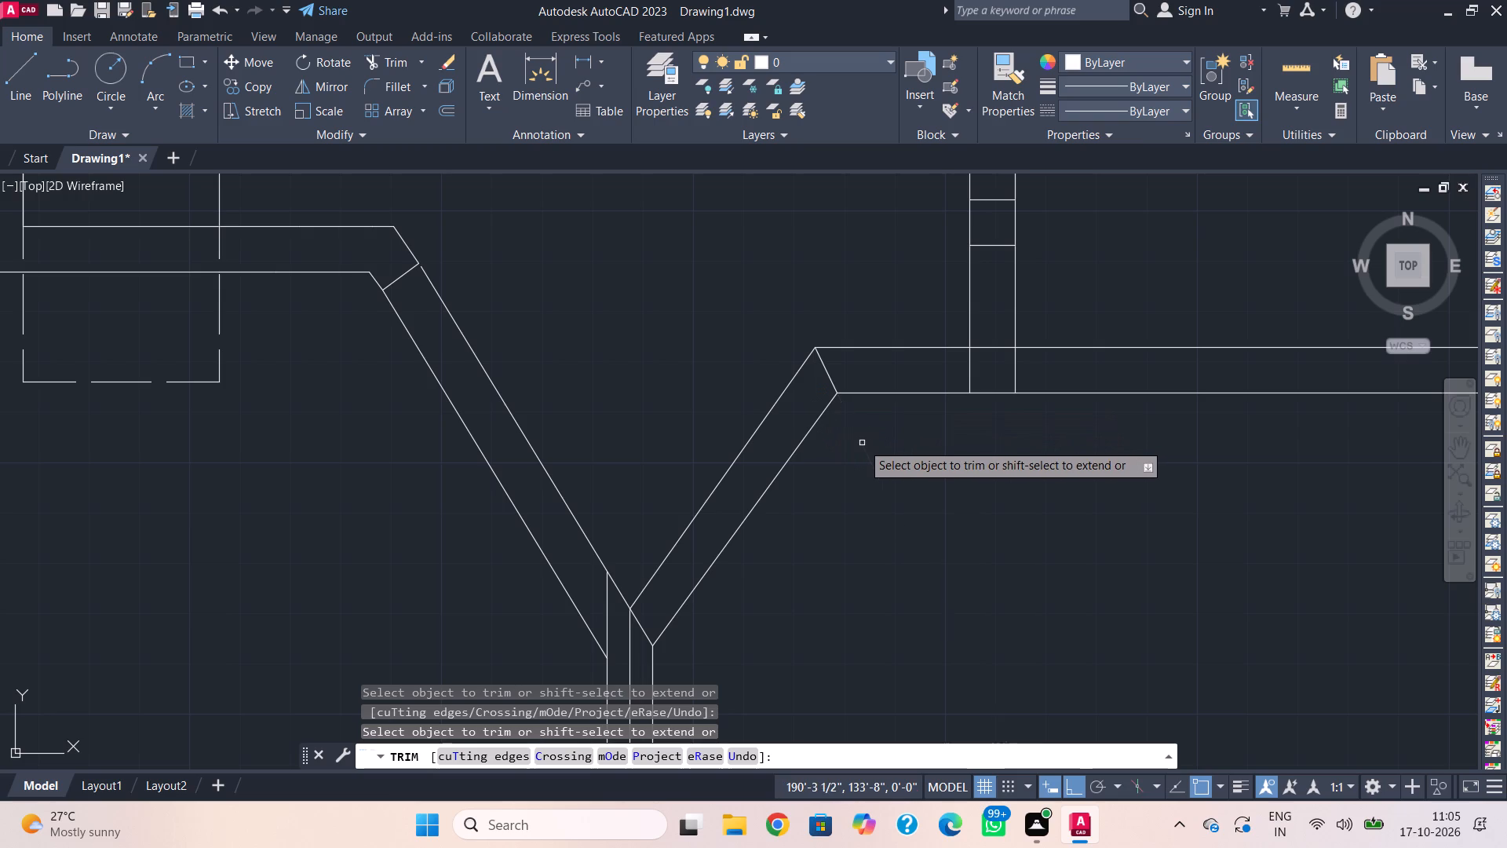
scroll(906, 497, down, 2)
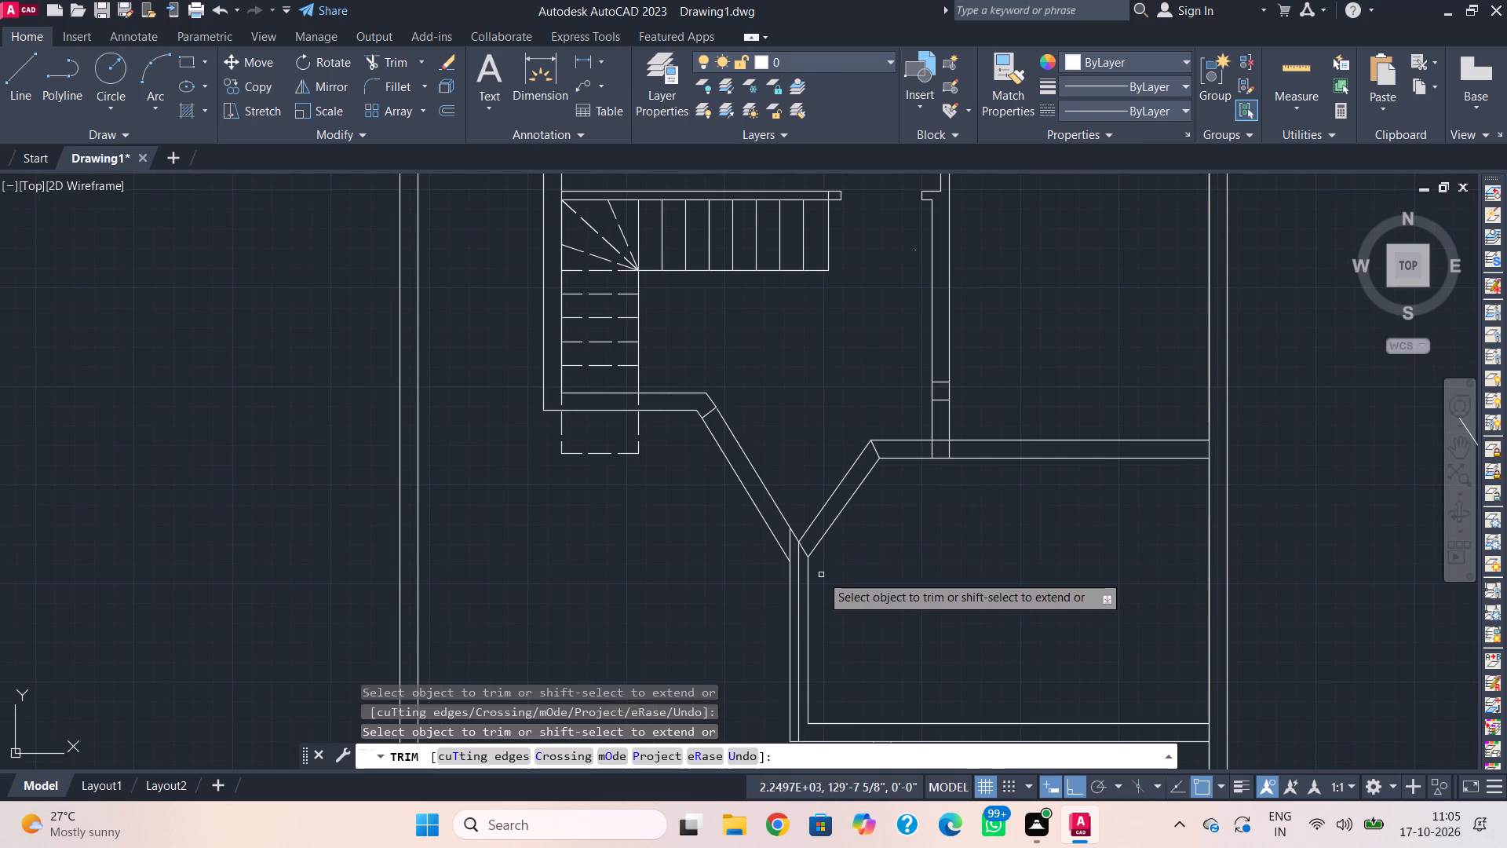
Trim away the centre line, the short diagonal end and the outer wall line's tip where the two diagonal walls meet.
click(797, 572)
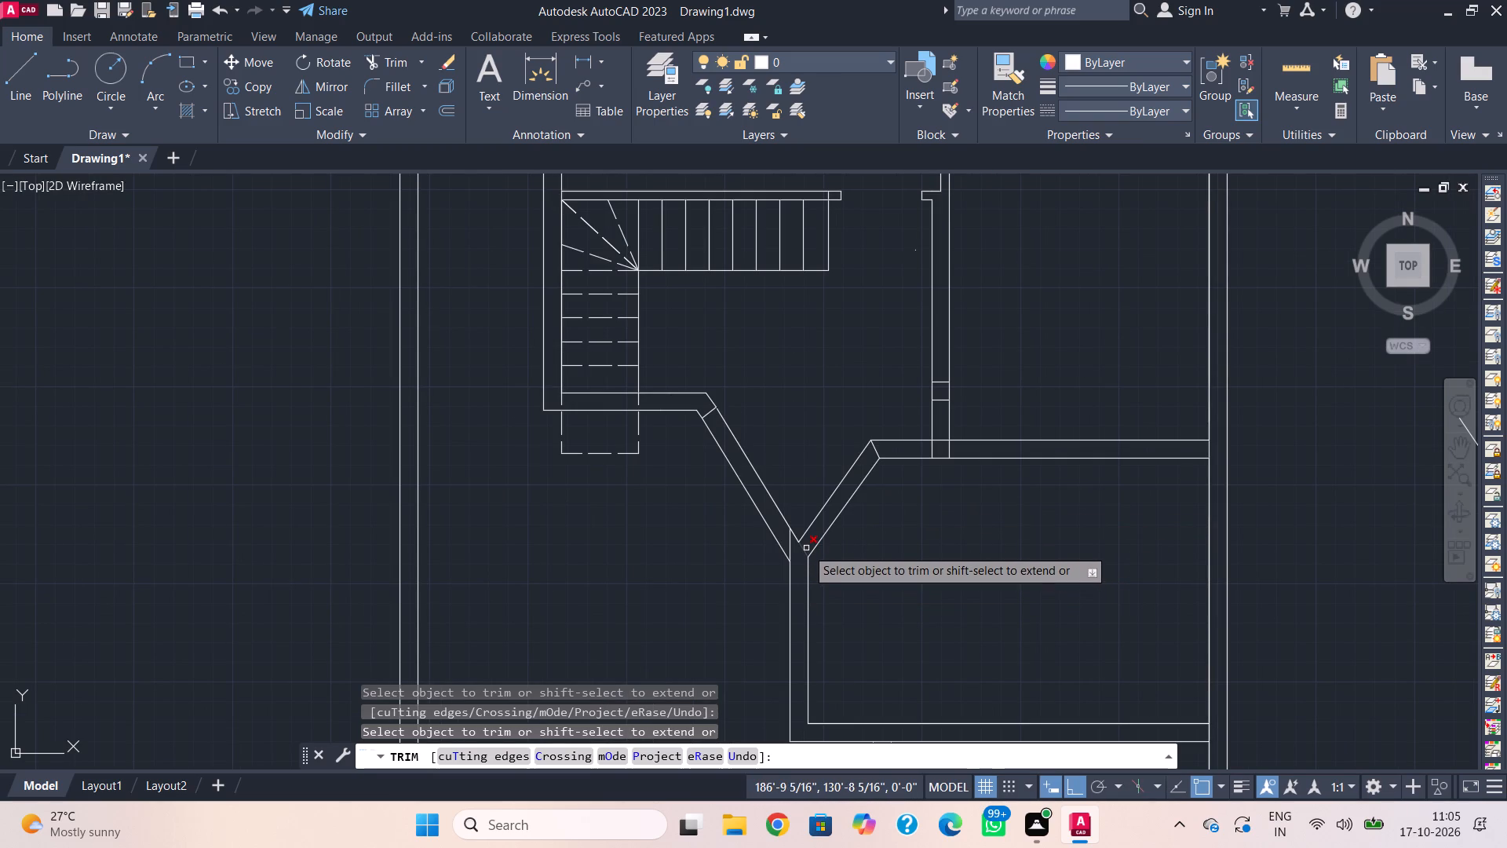
click(805, 548)
click(788, 548)
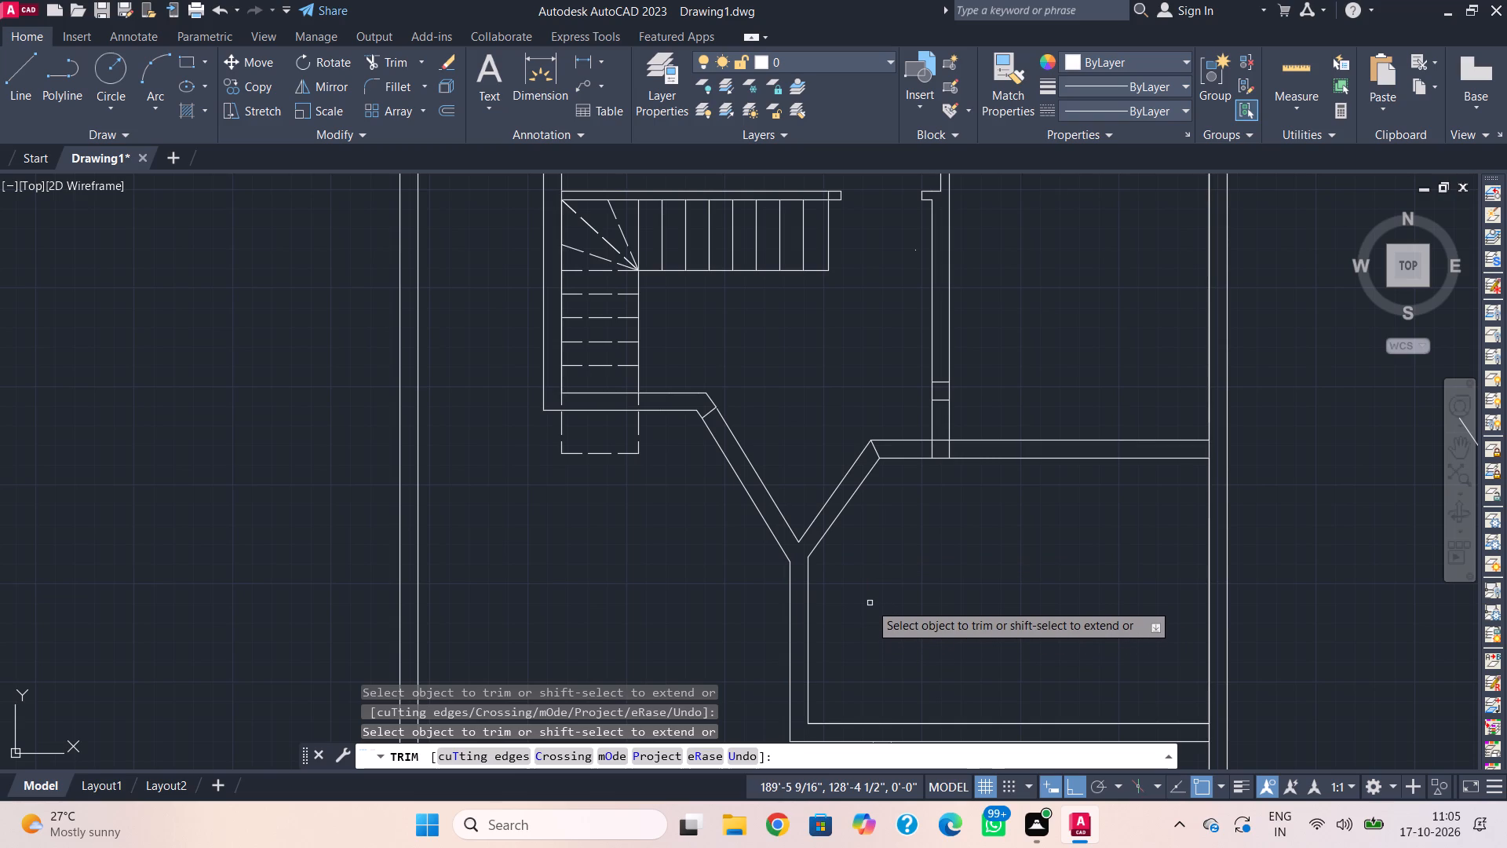
text(l)
key(space)
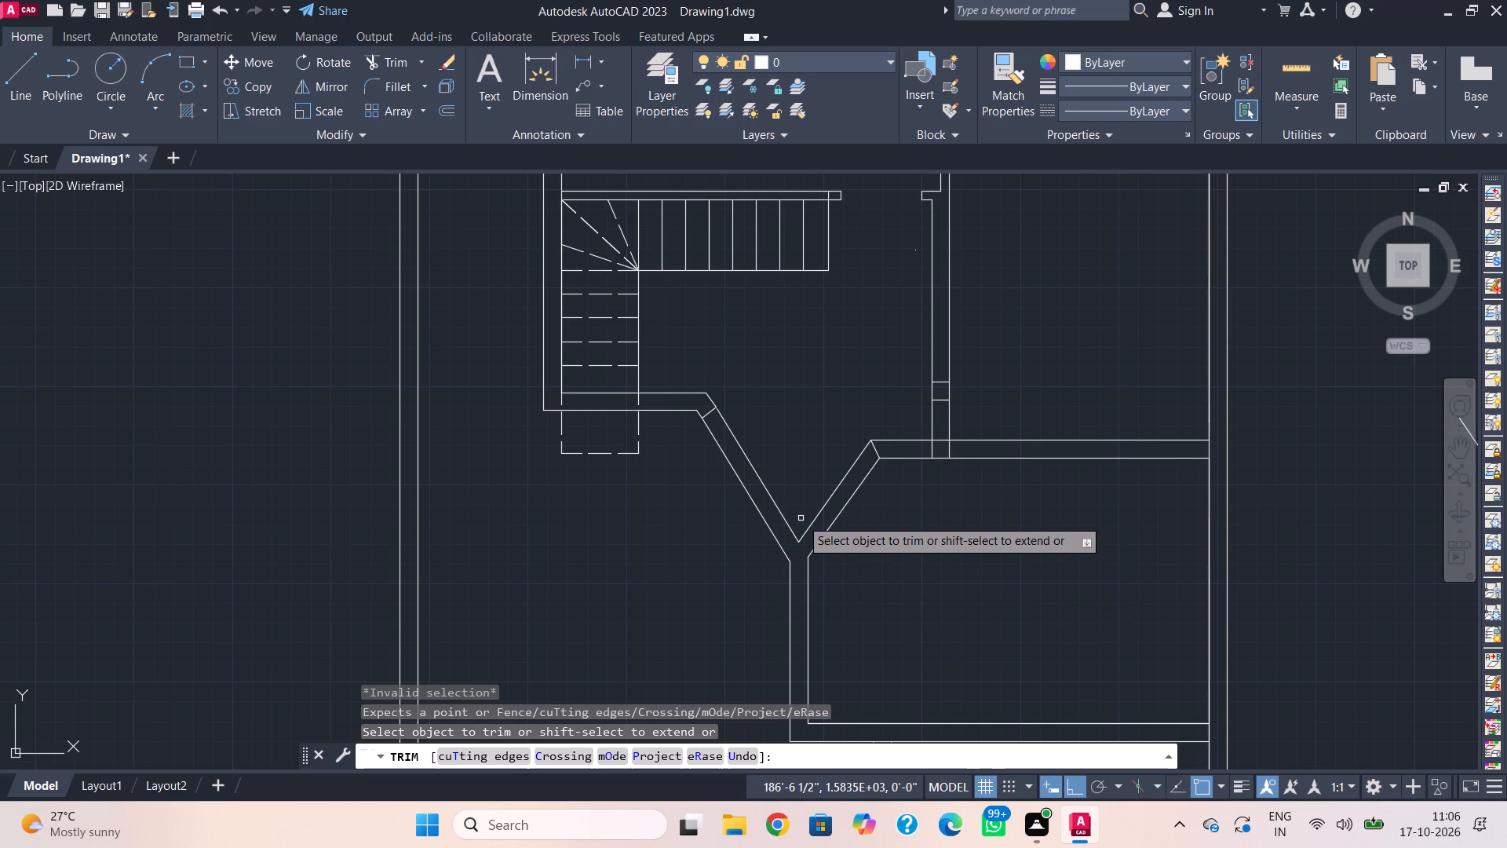
key(Escape)
key(Escape)
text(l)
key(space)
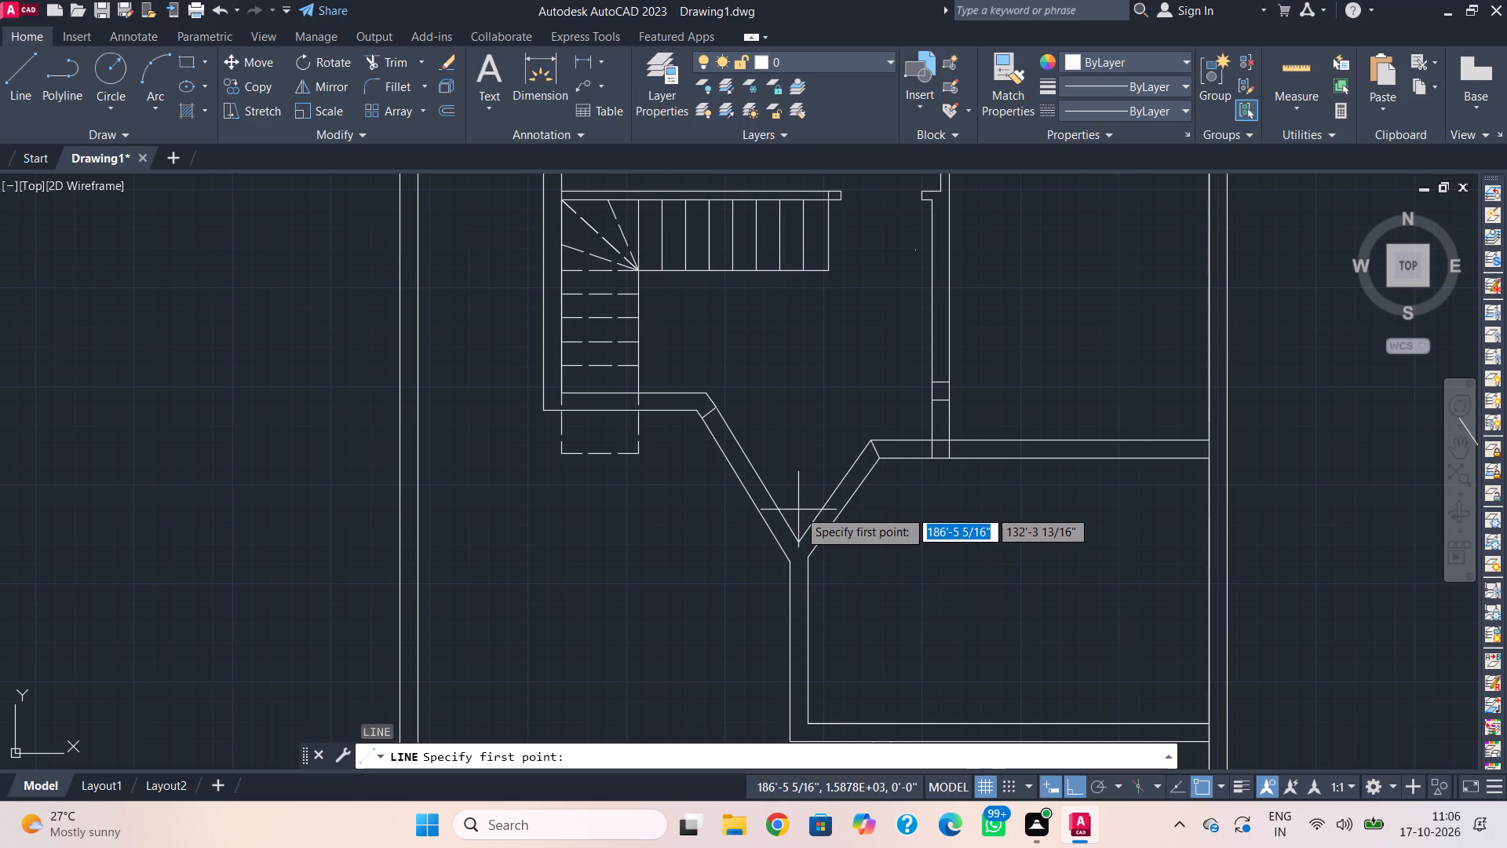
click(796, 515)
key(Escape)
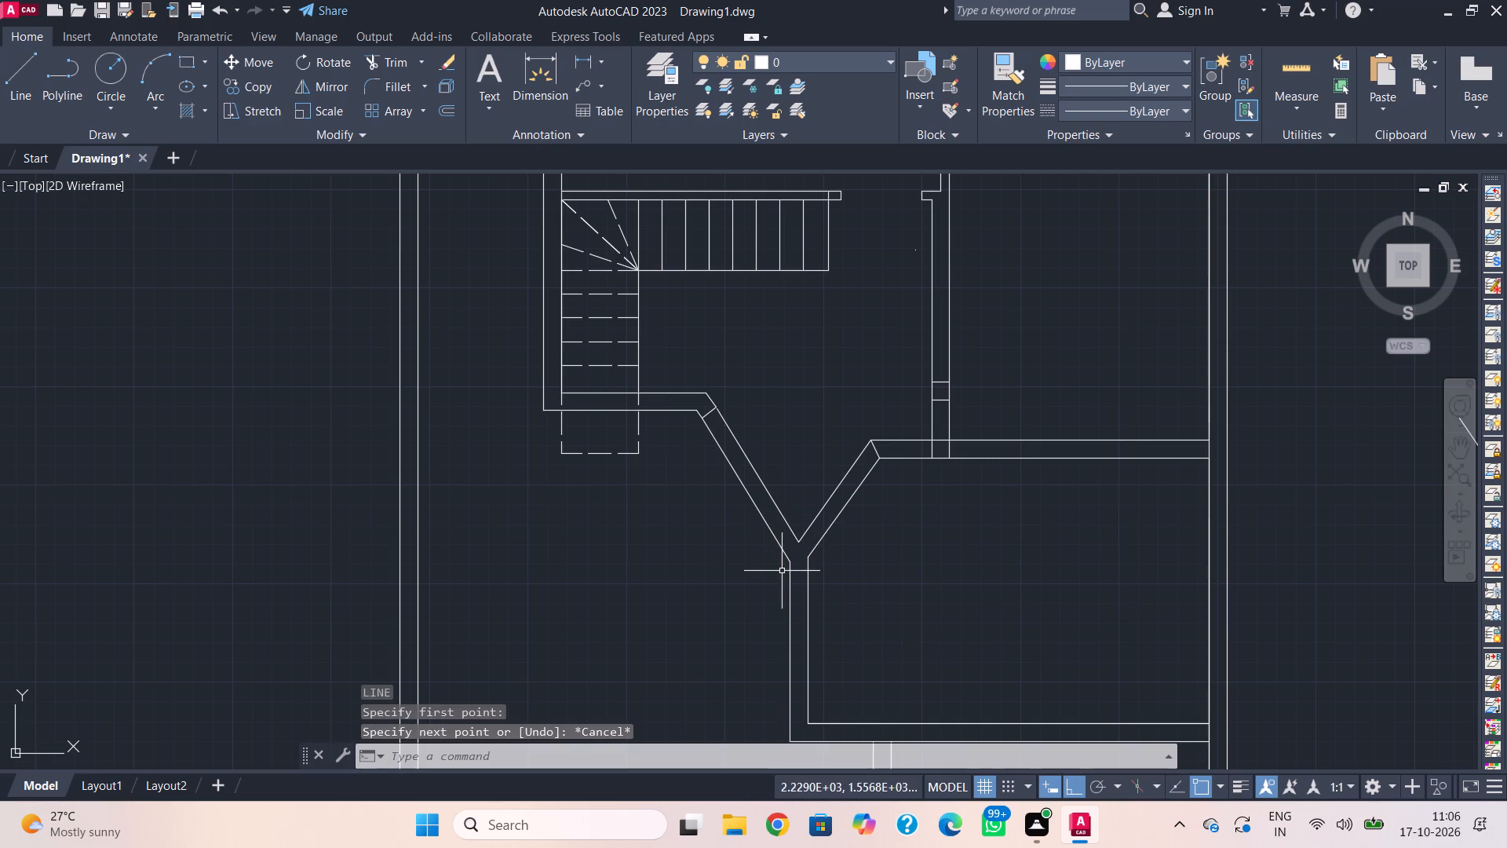
Turn off Ortho mode.
text(l)
key(space)
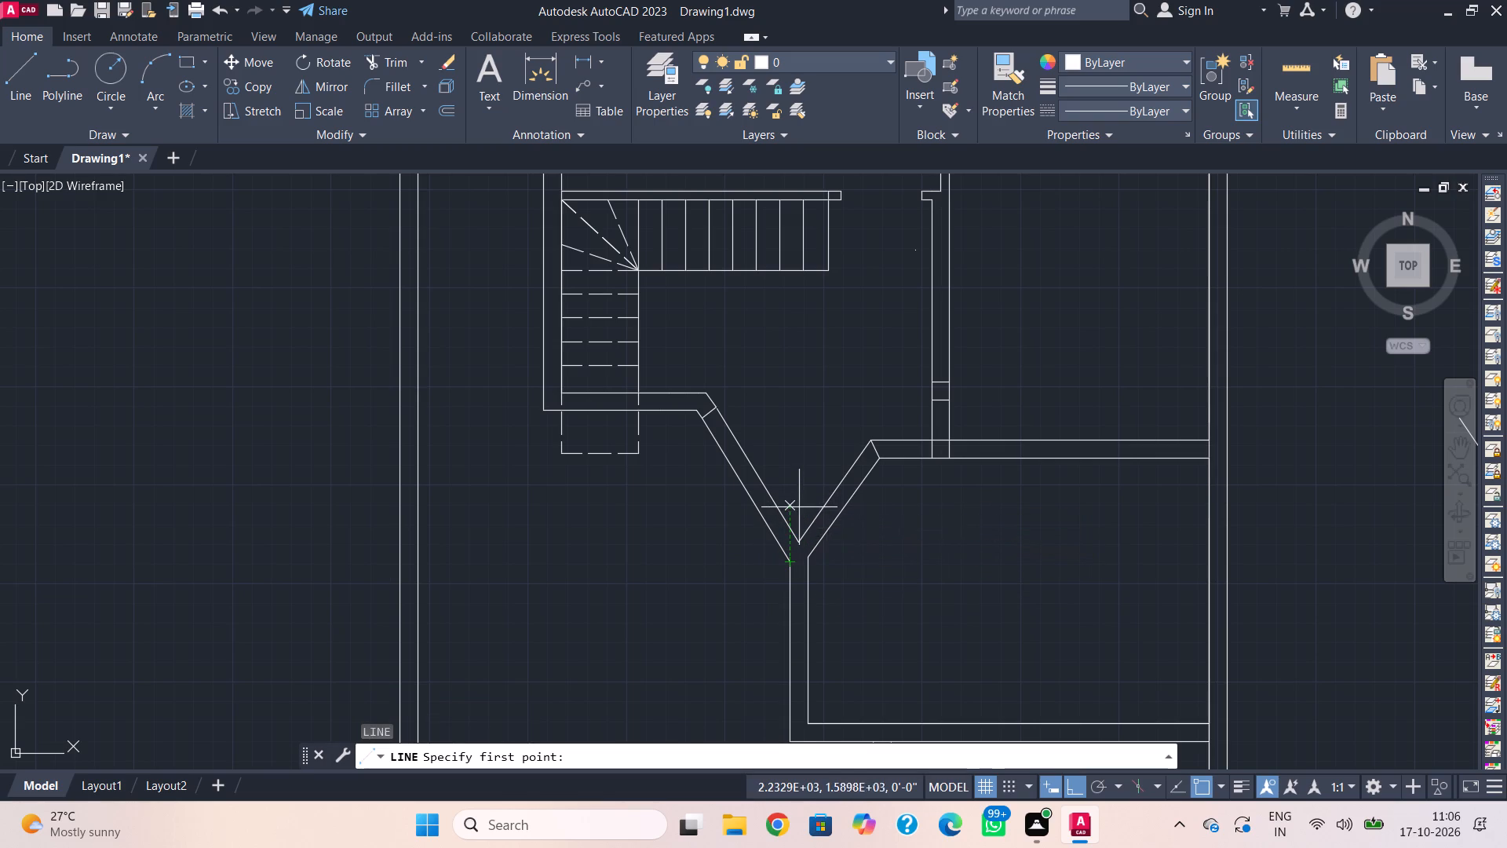
key(F8)
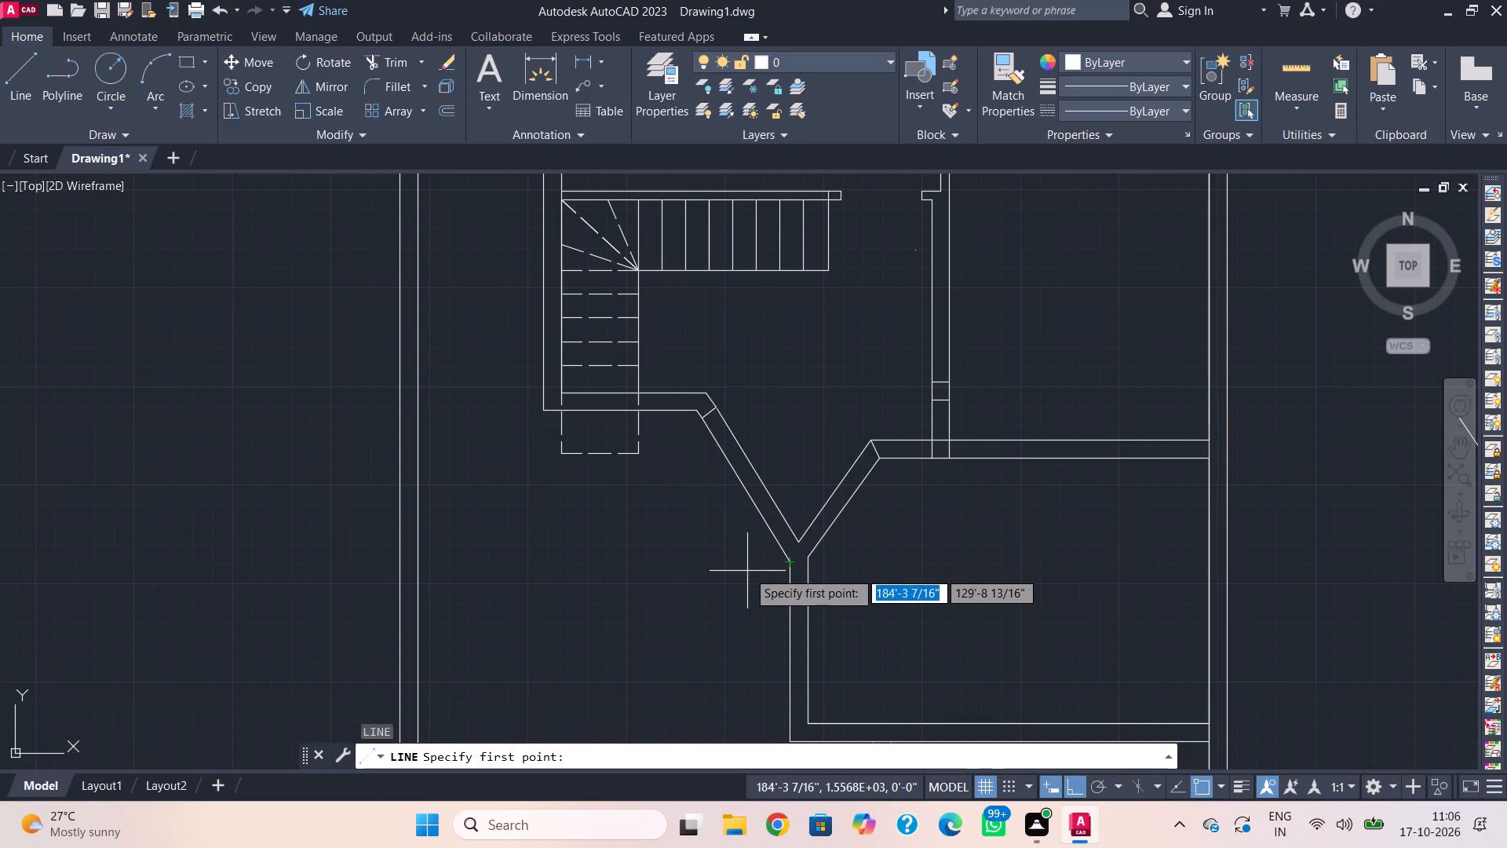
click(790, 525)
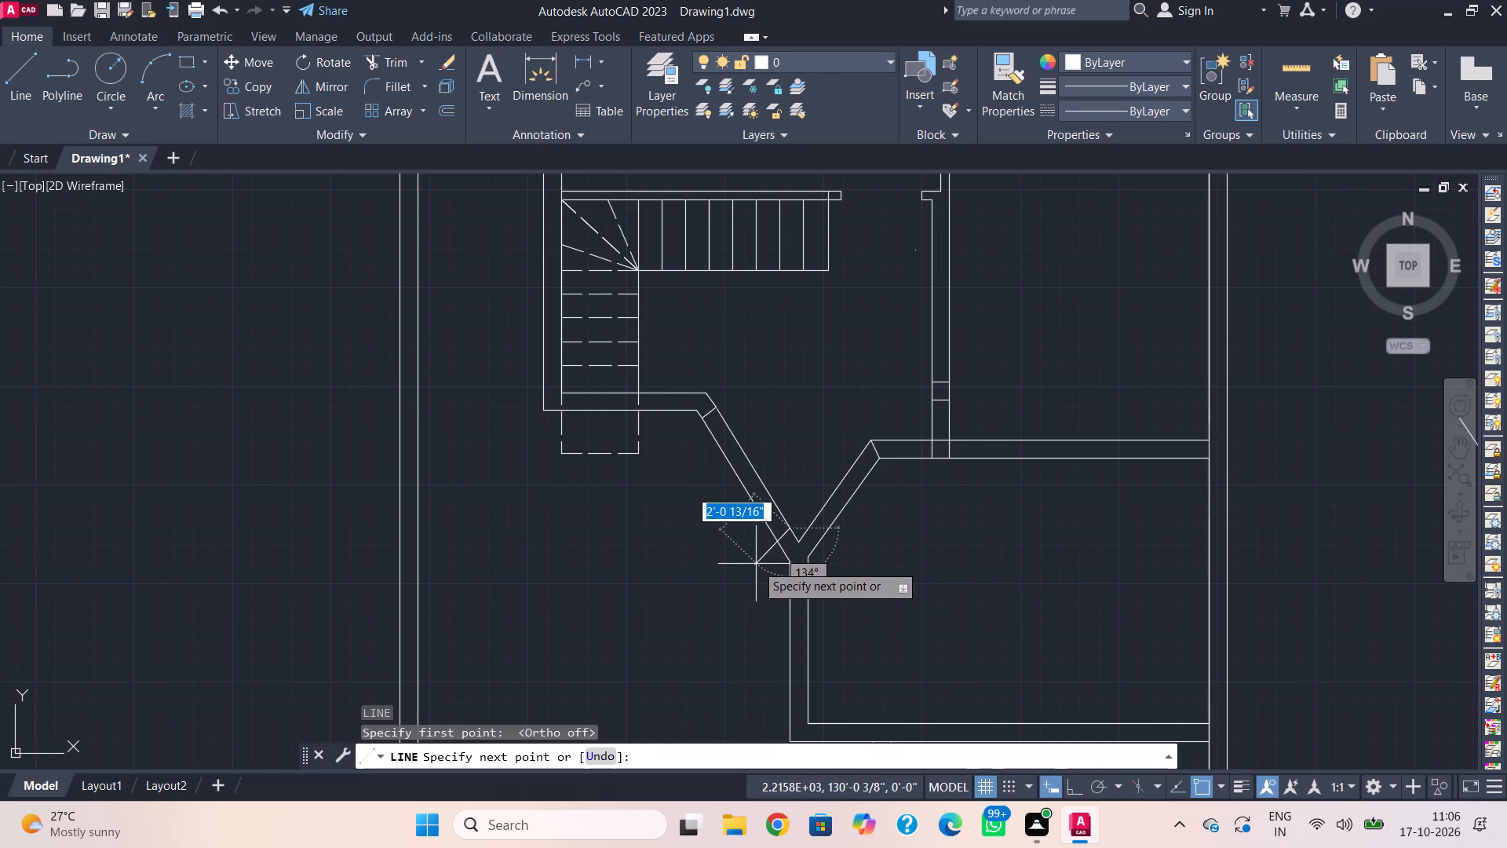
key(Escape)
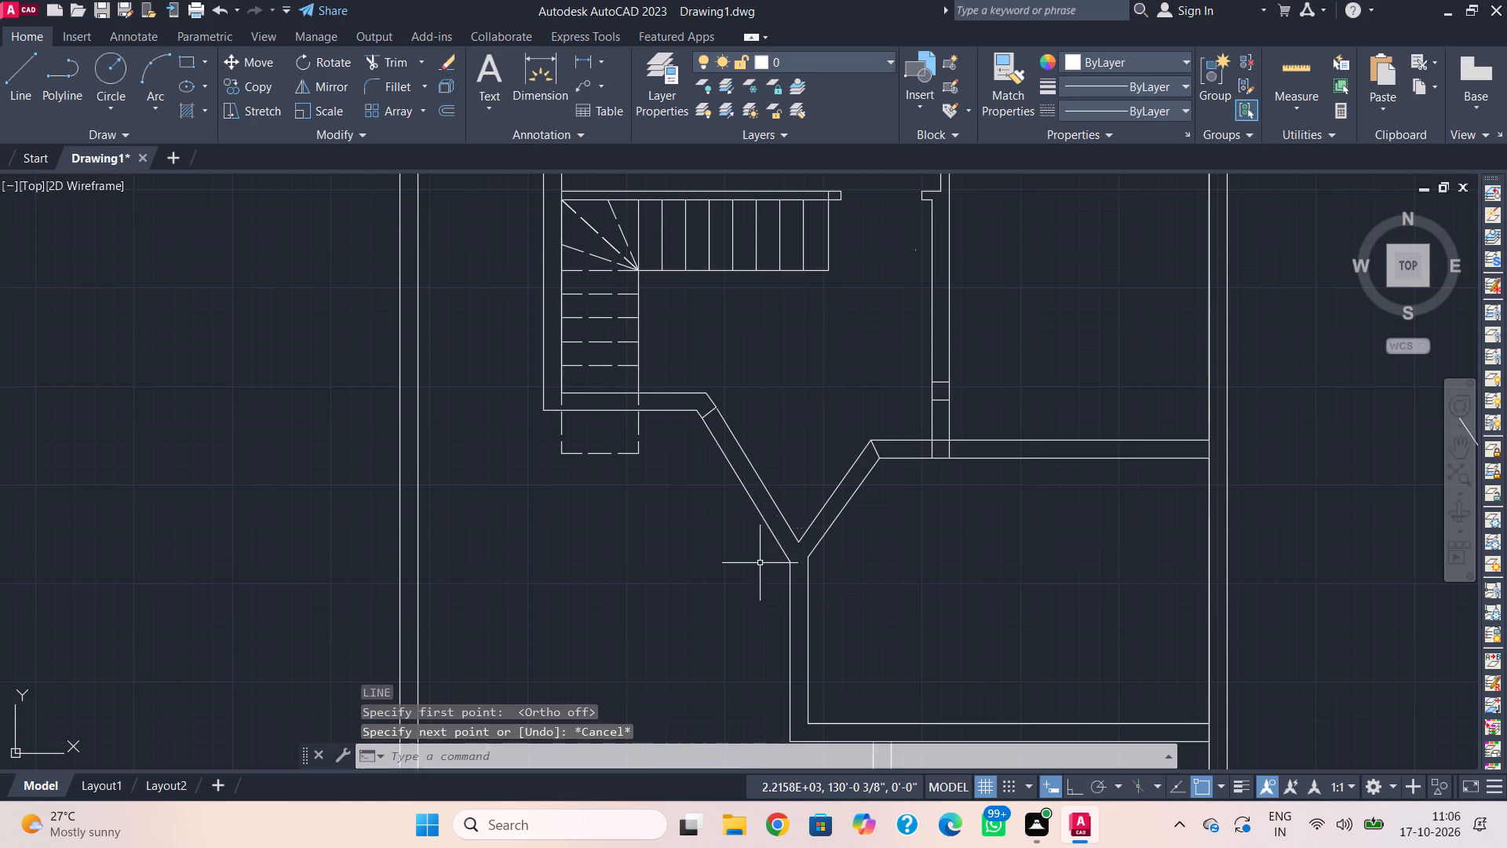
Start a rectangle at the junction of the diagonal walls and the lower room's left wall.
text(rec)
key(space)
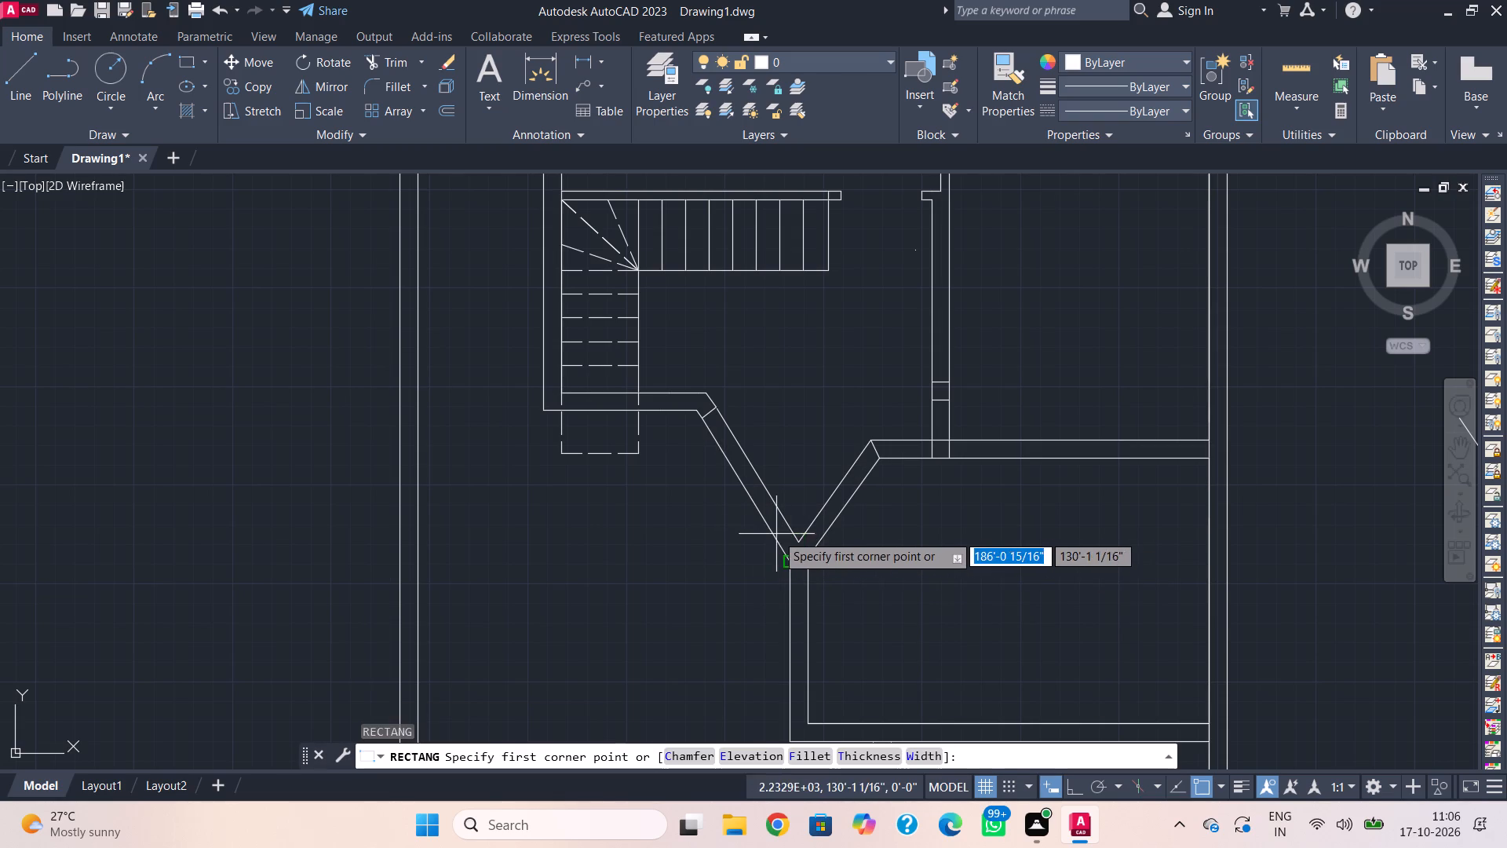
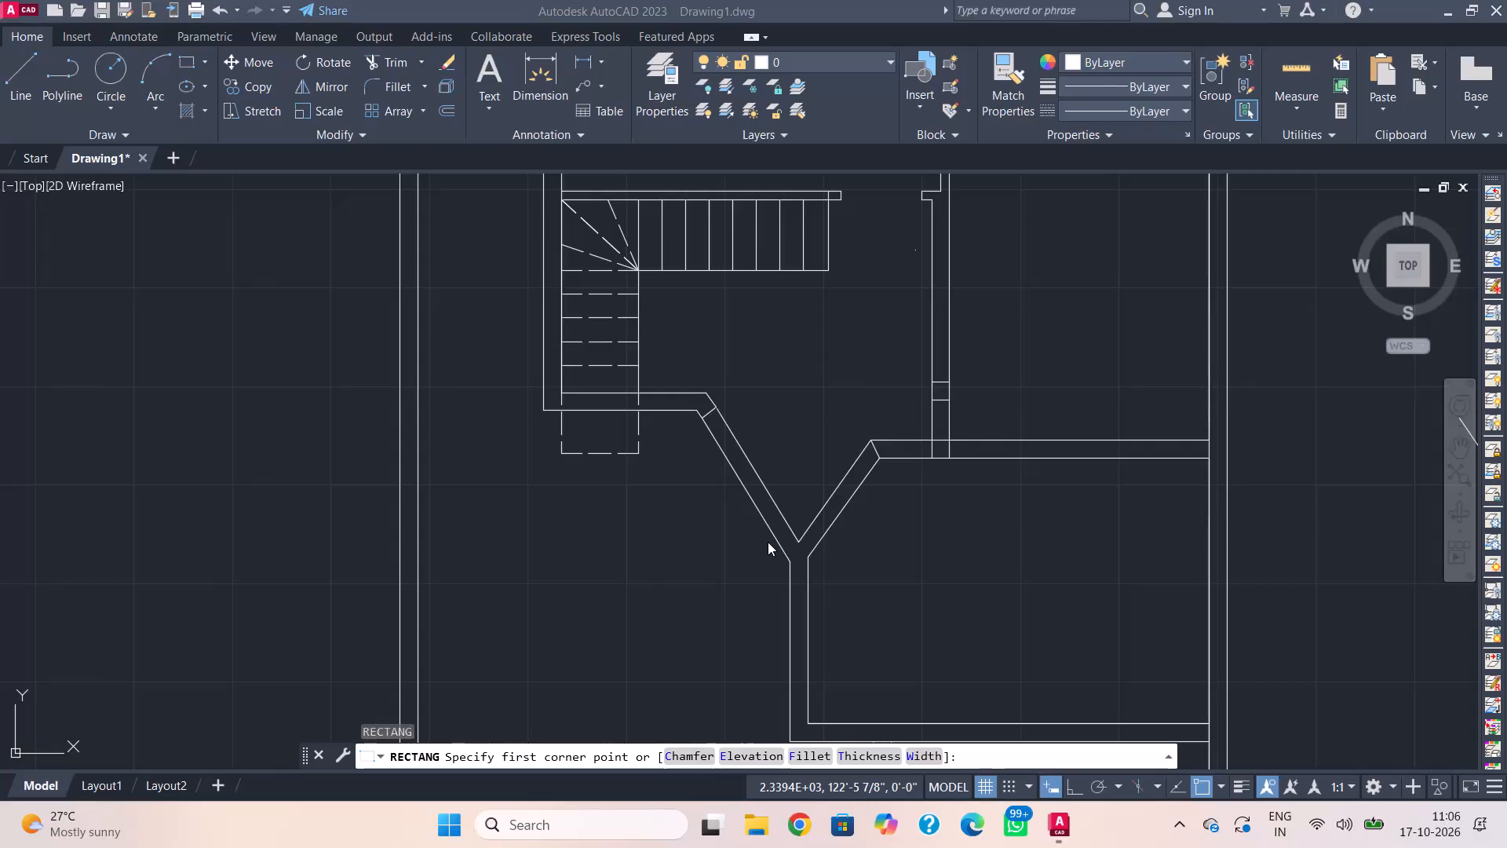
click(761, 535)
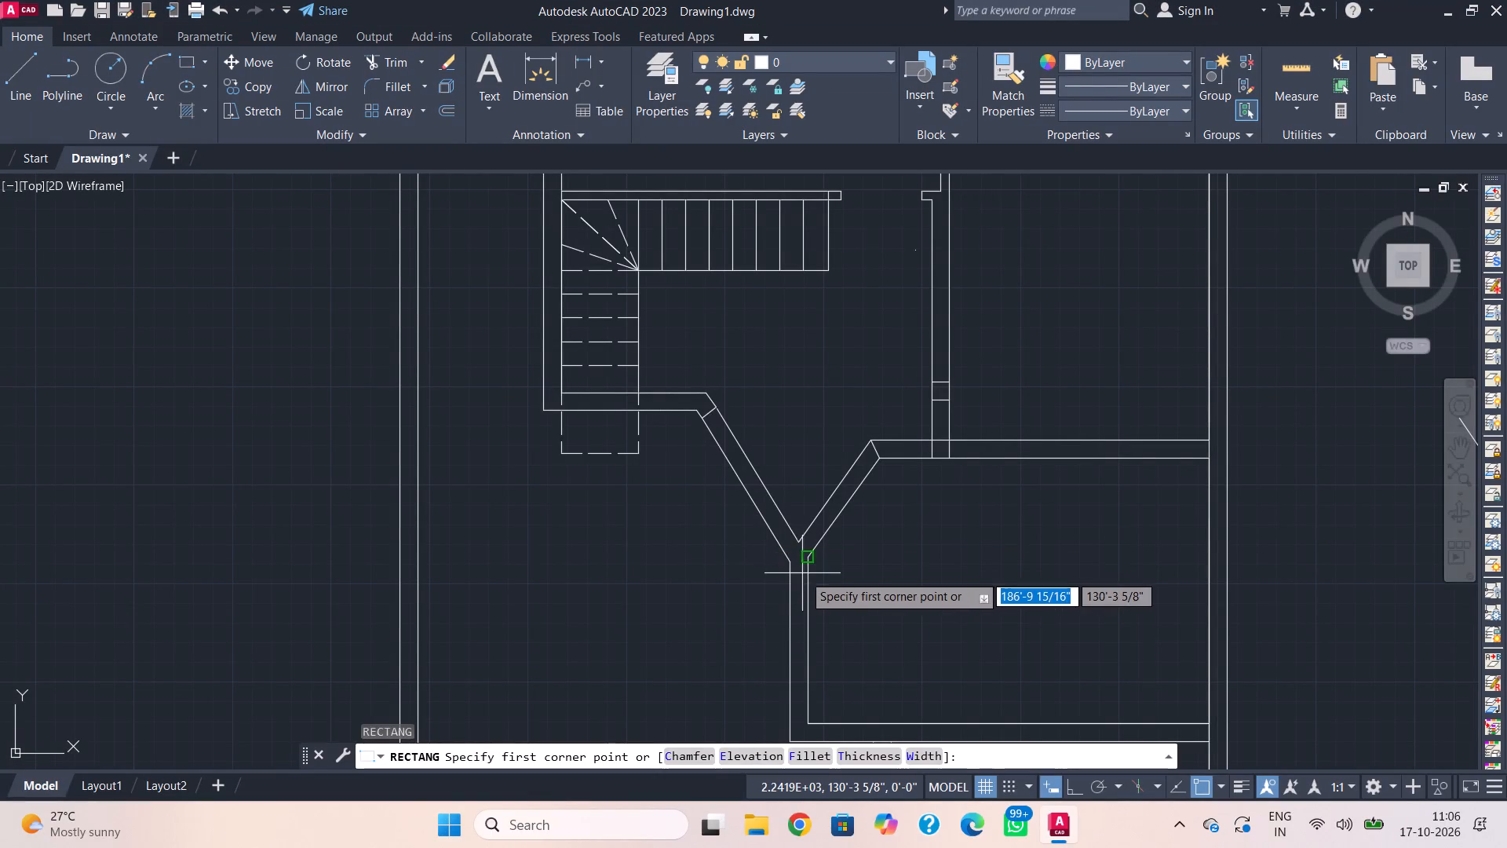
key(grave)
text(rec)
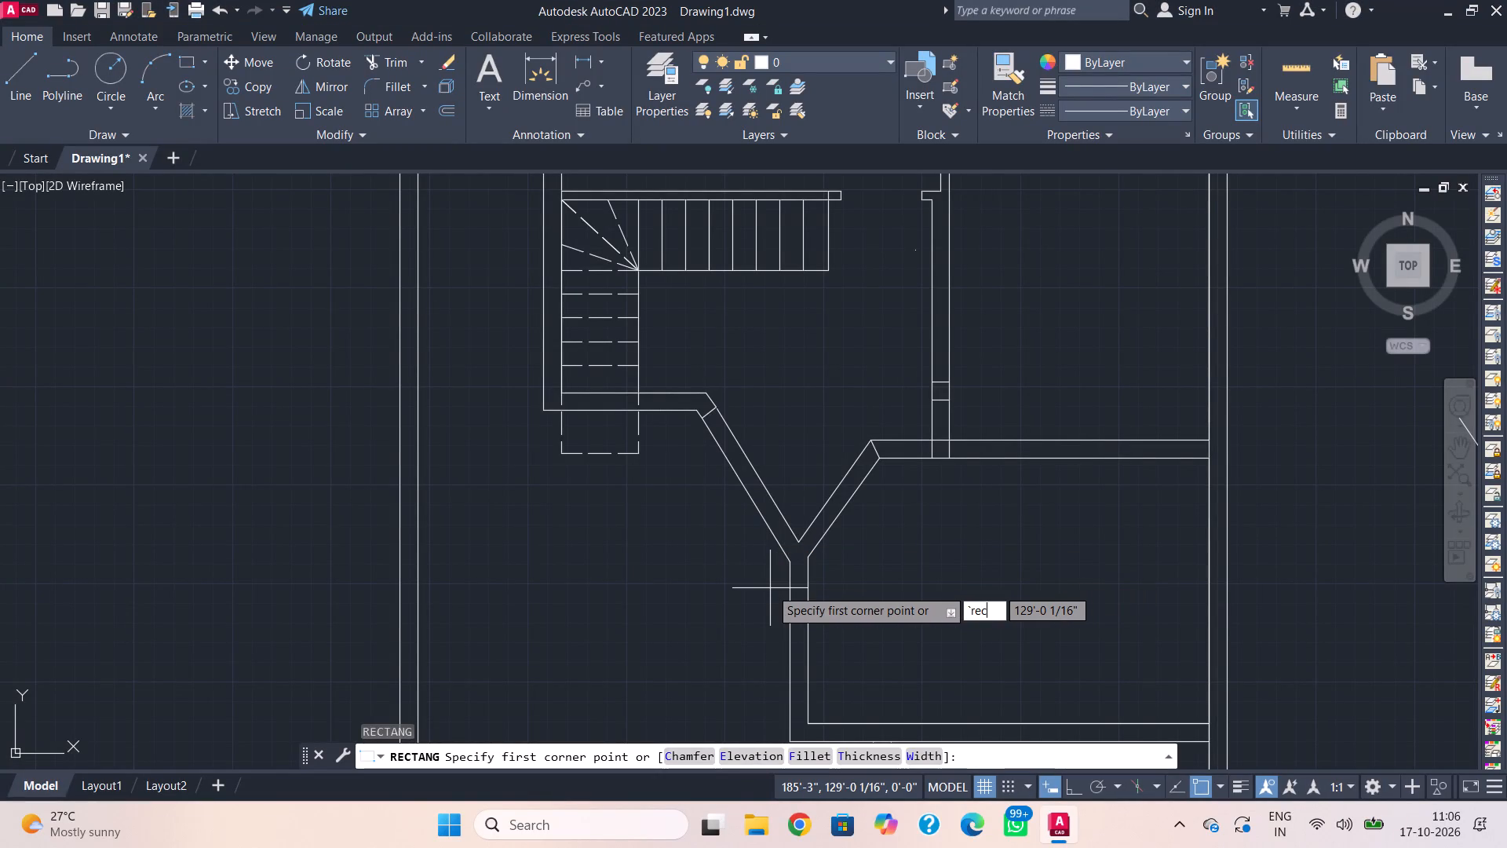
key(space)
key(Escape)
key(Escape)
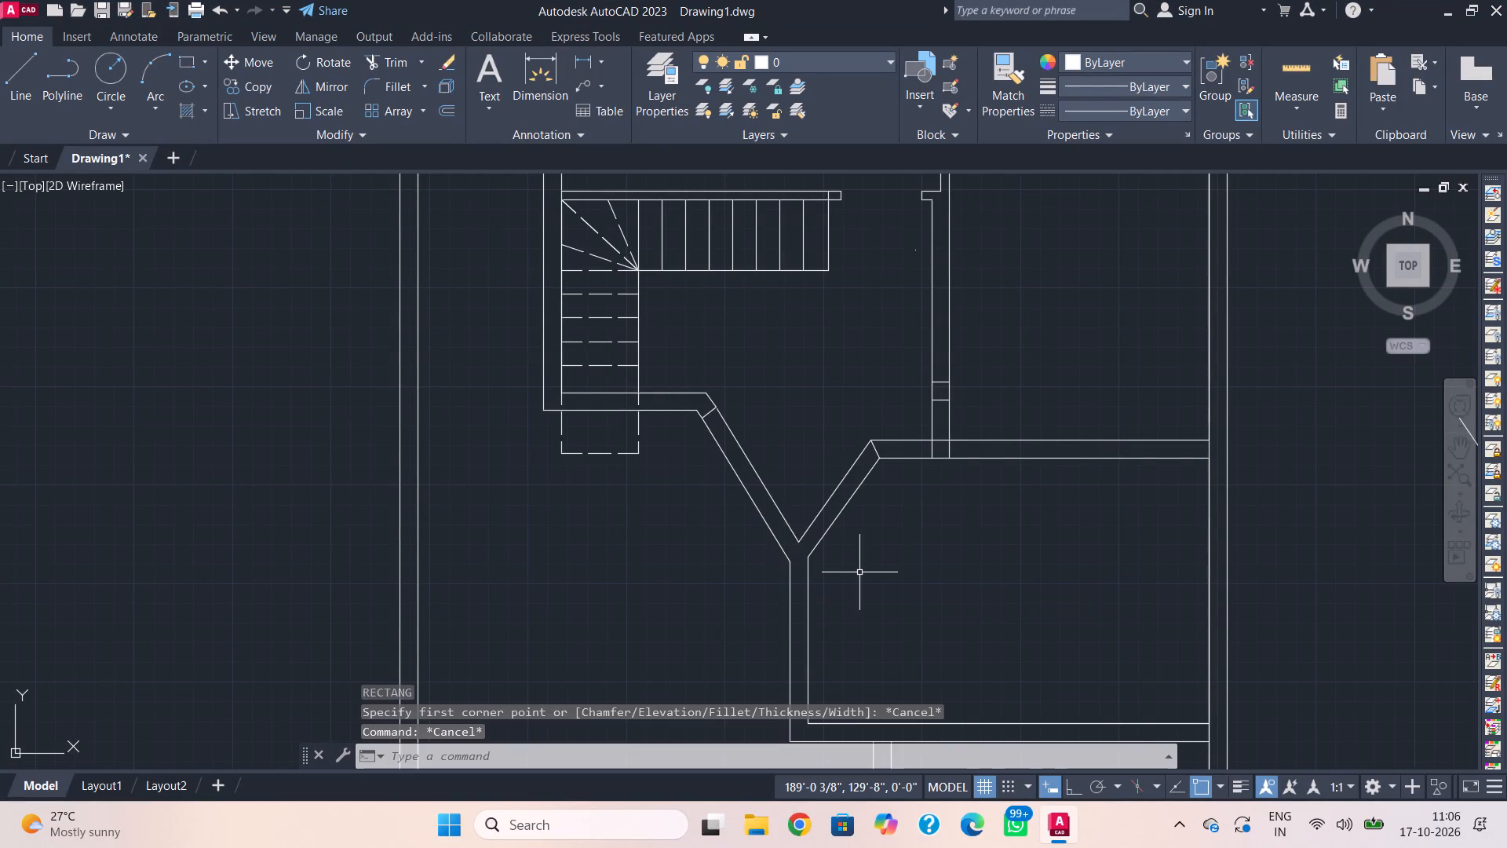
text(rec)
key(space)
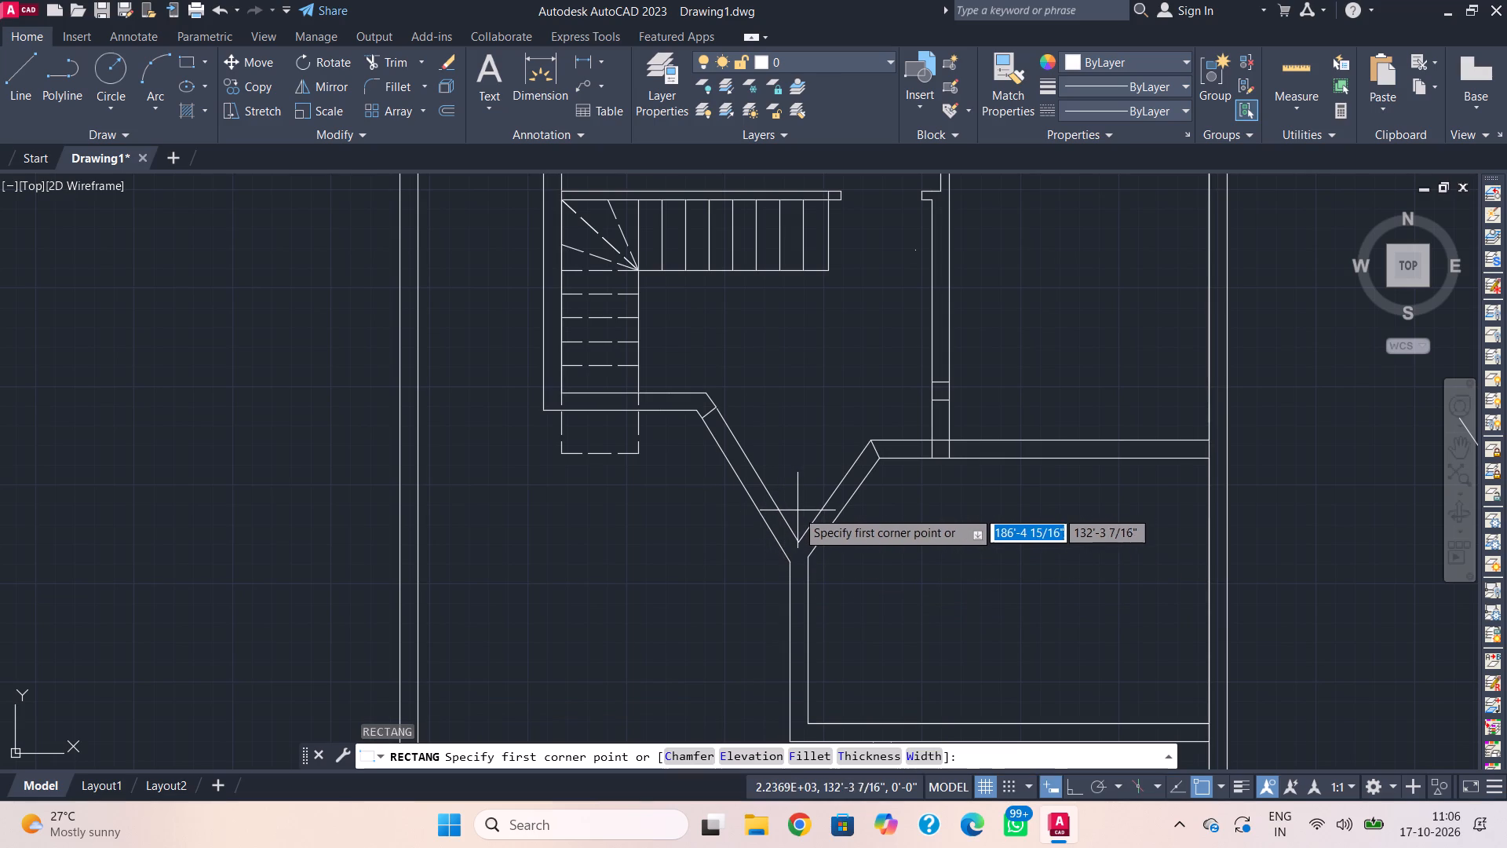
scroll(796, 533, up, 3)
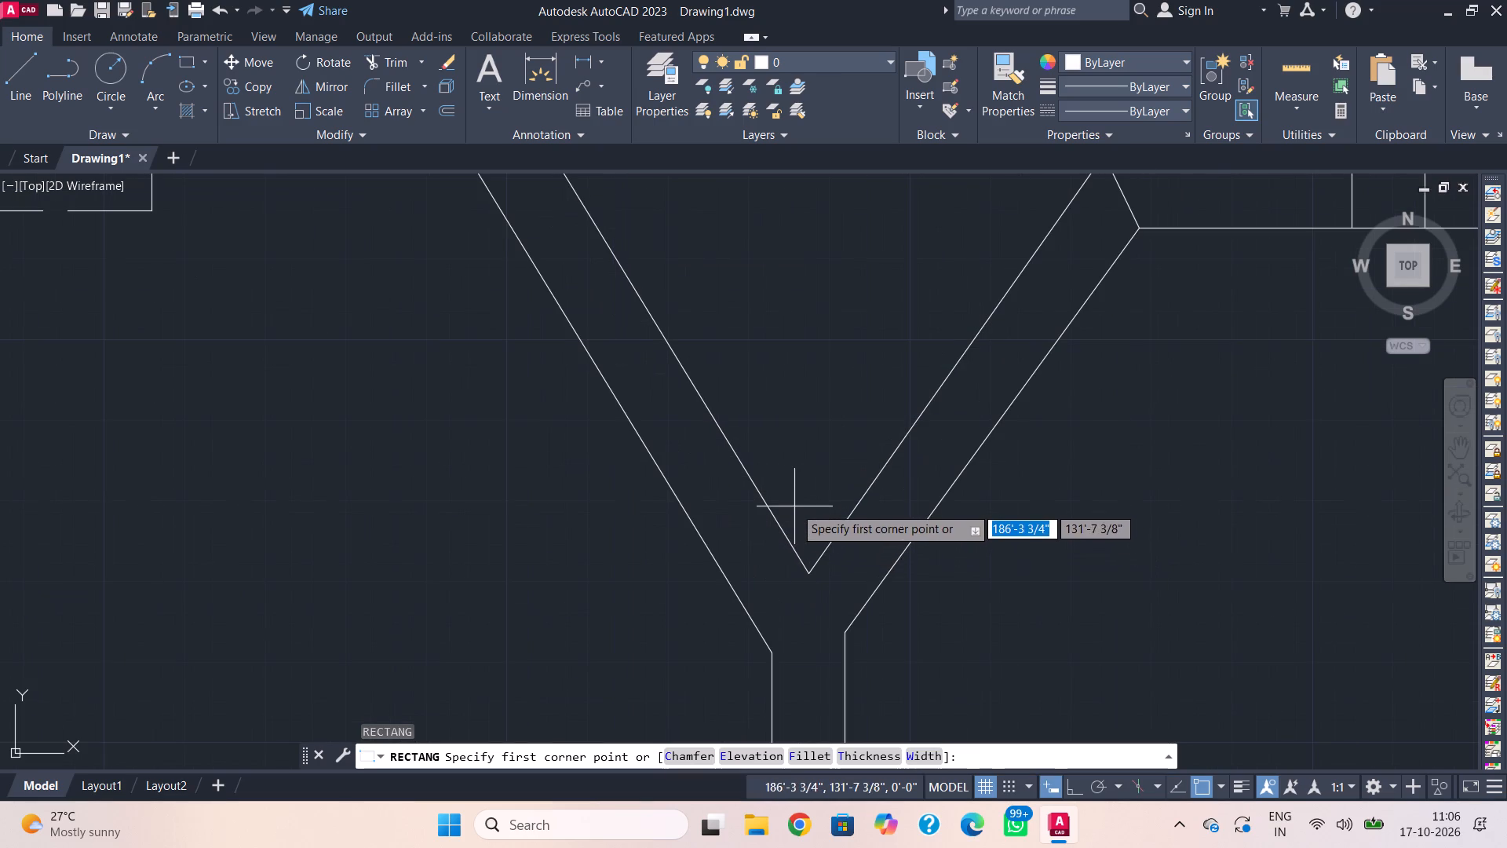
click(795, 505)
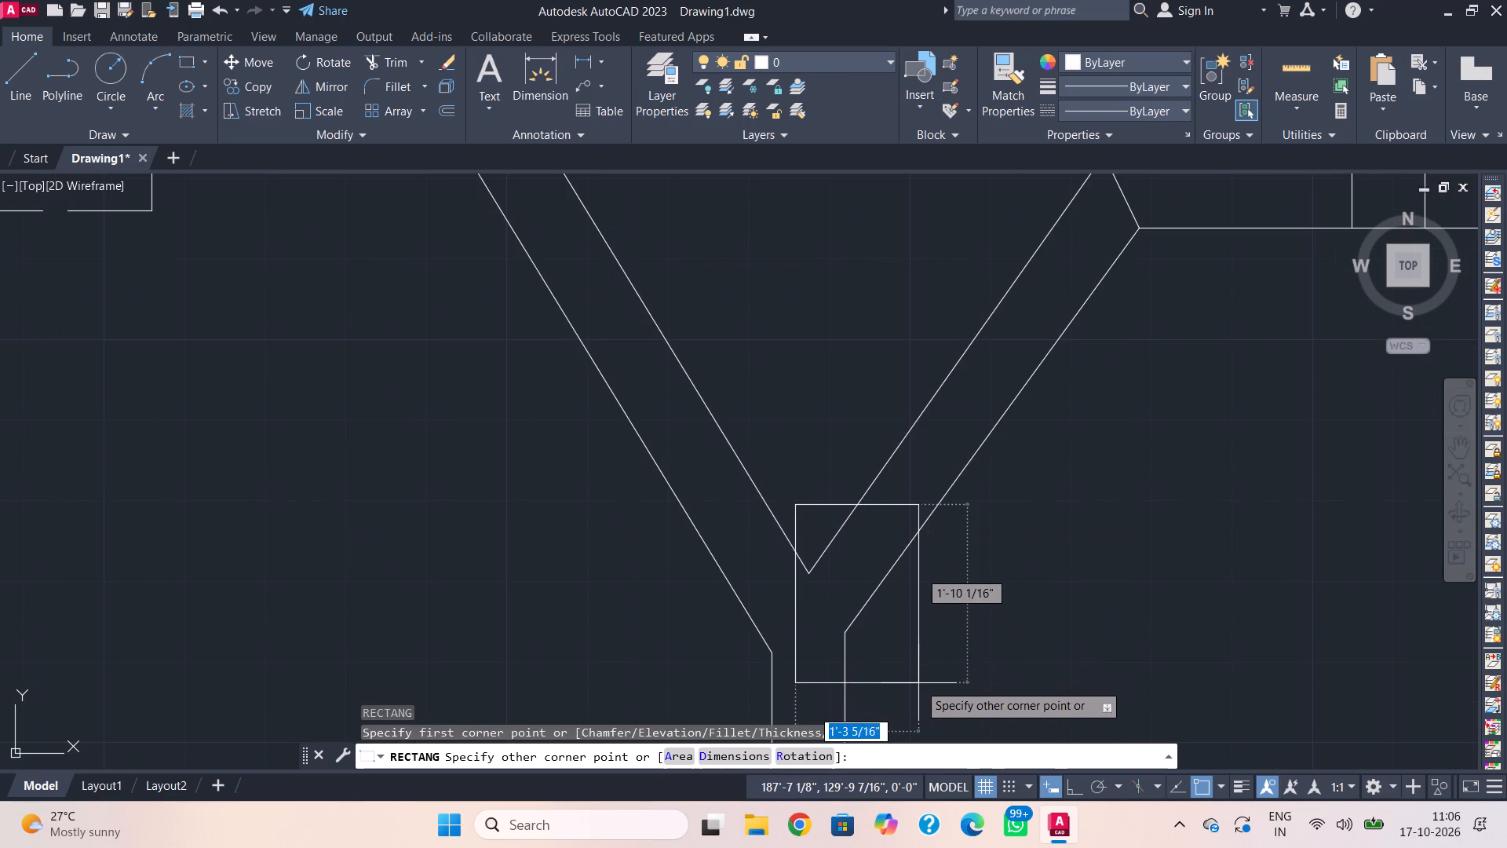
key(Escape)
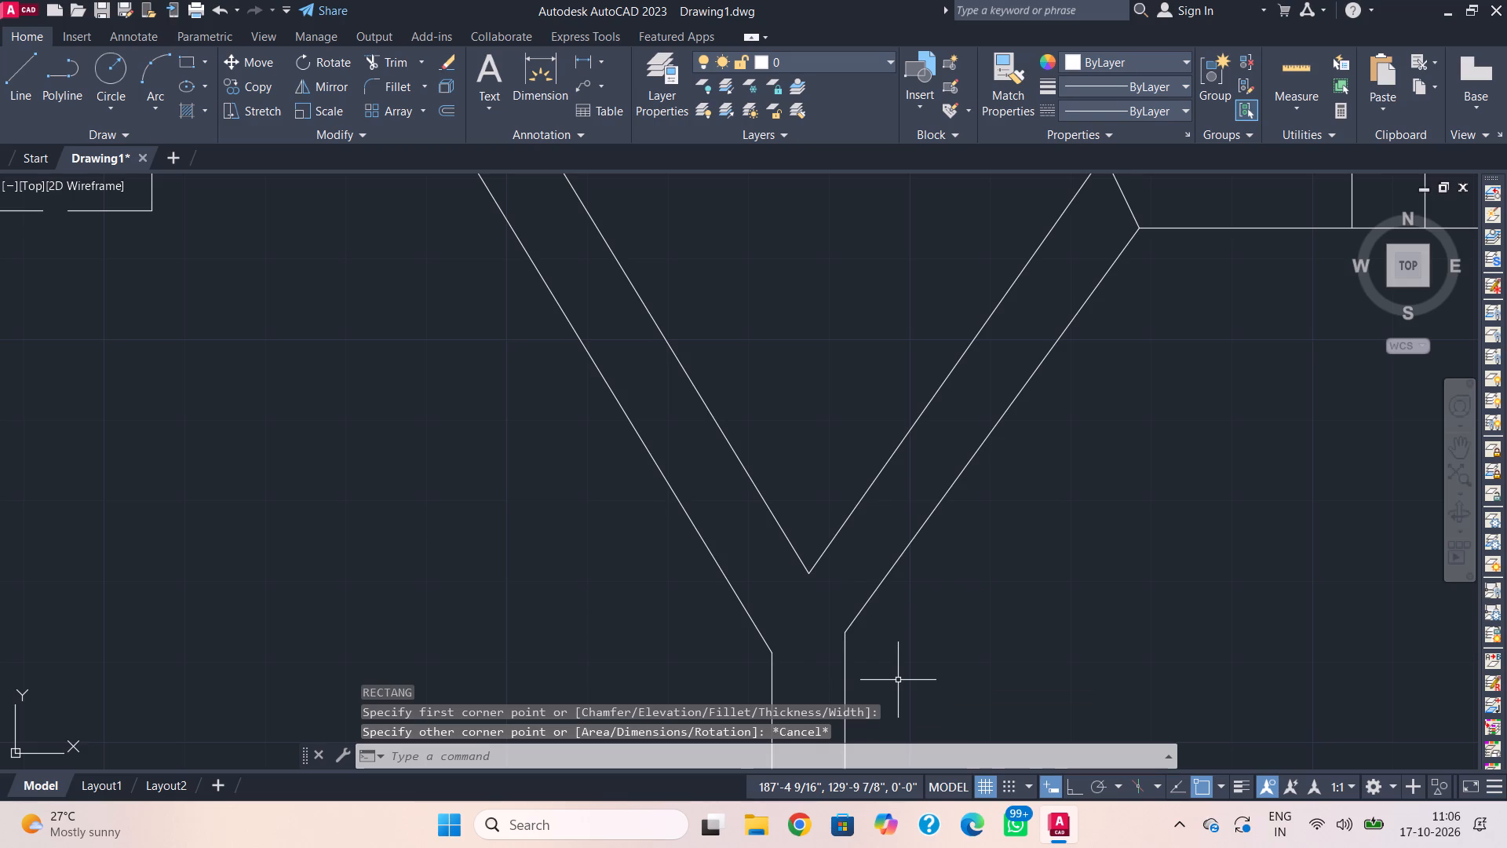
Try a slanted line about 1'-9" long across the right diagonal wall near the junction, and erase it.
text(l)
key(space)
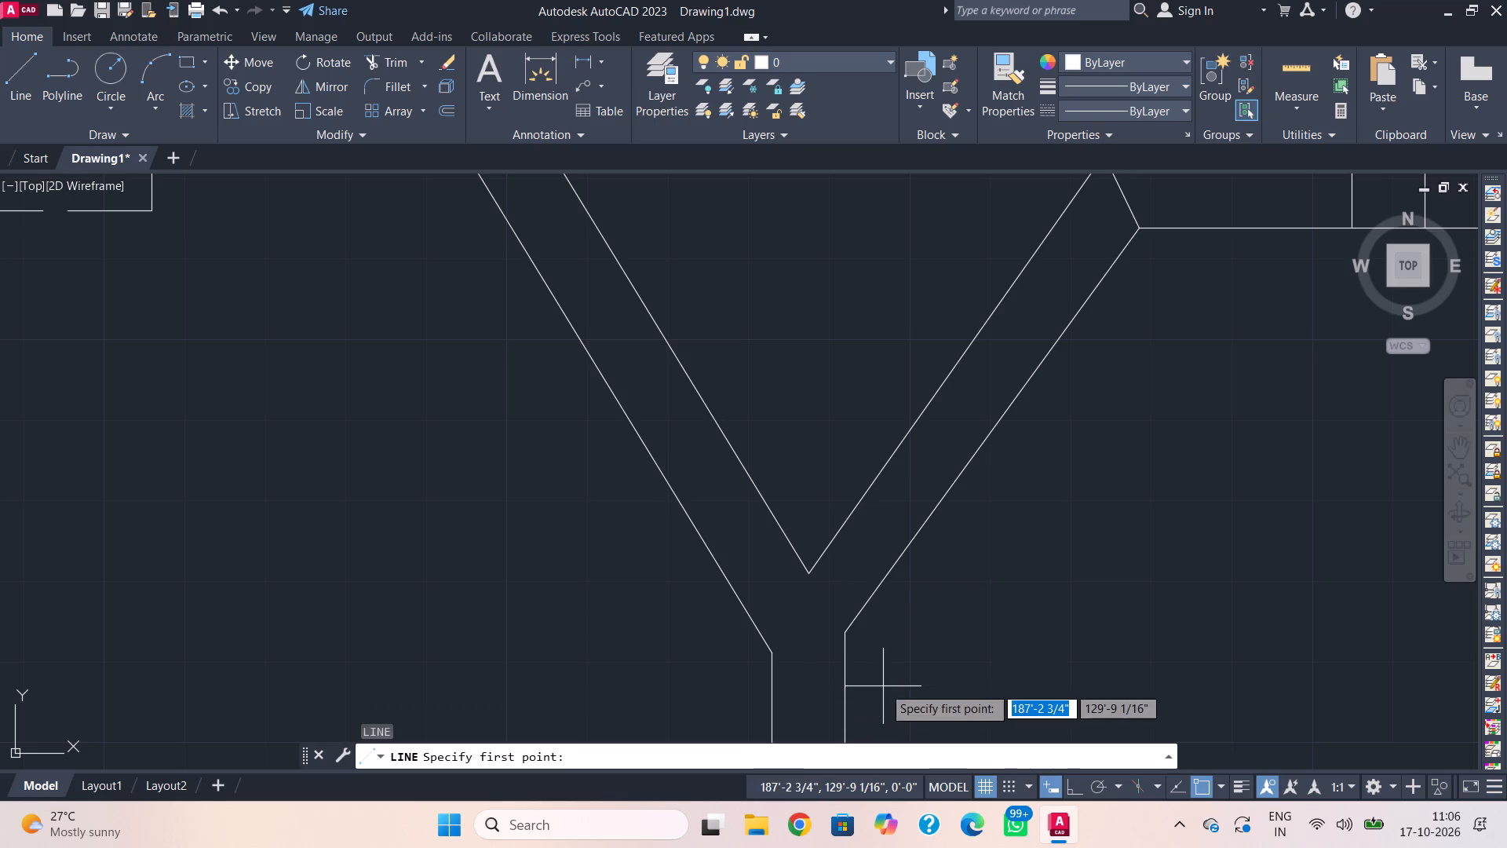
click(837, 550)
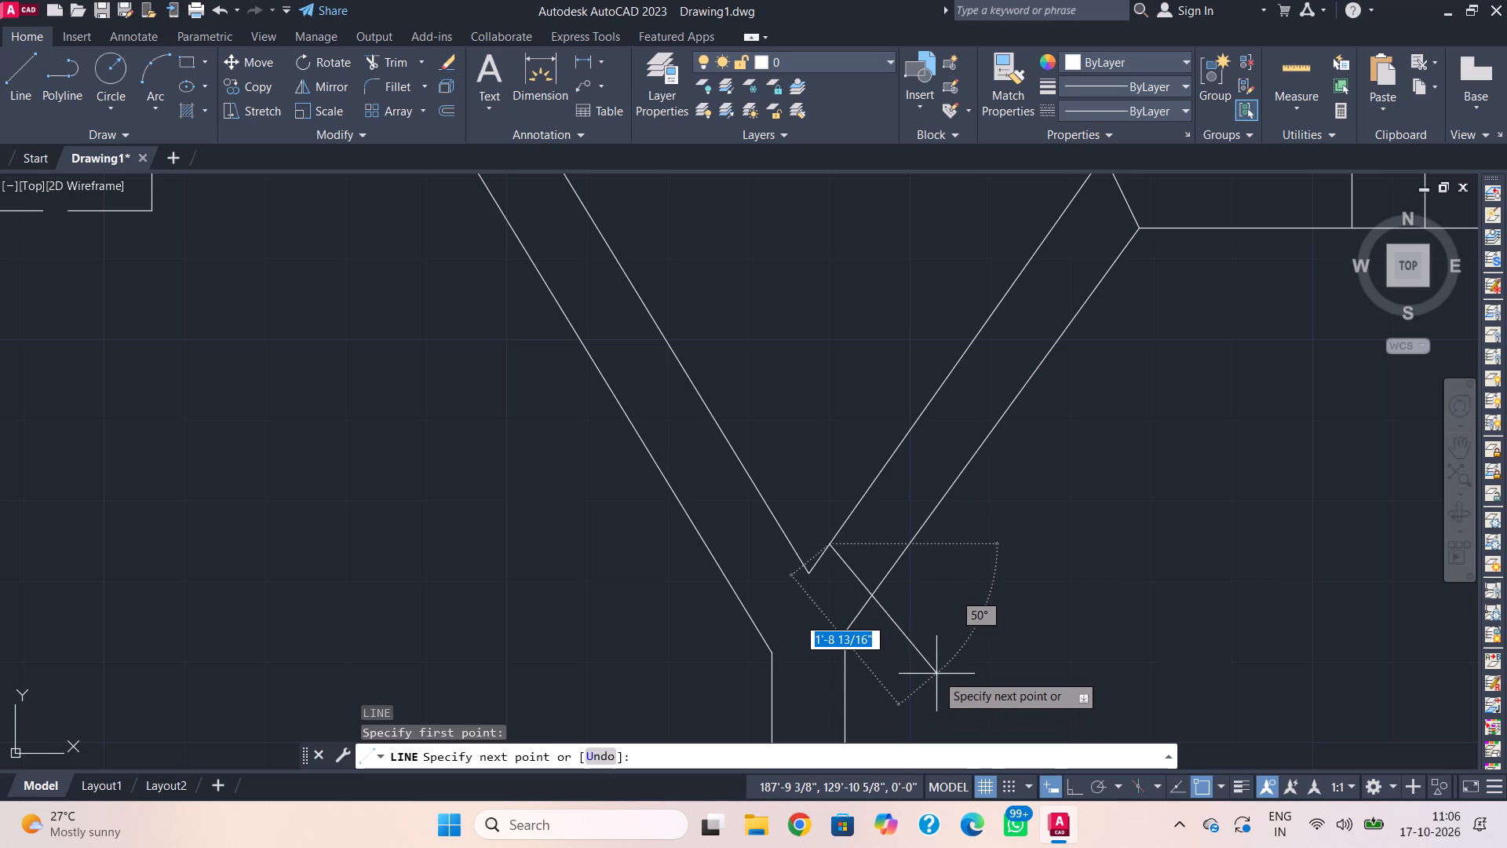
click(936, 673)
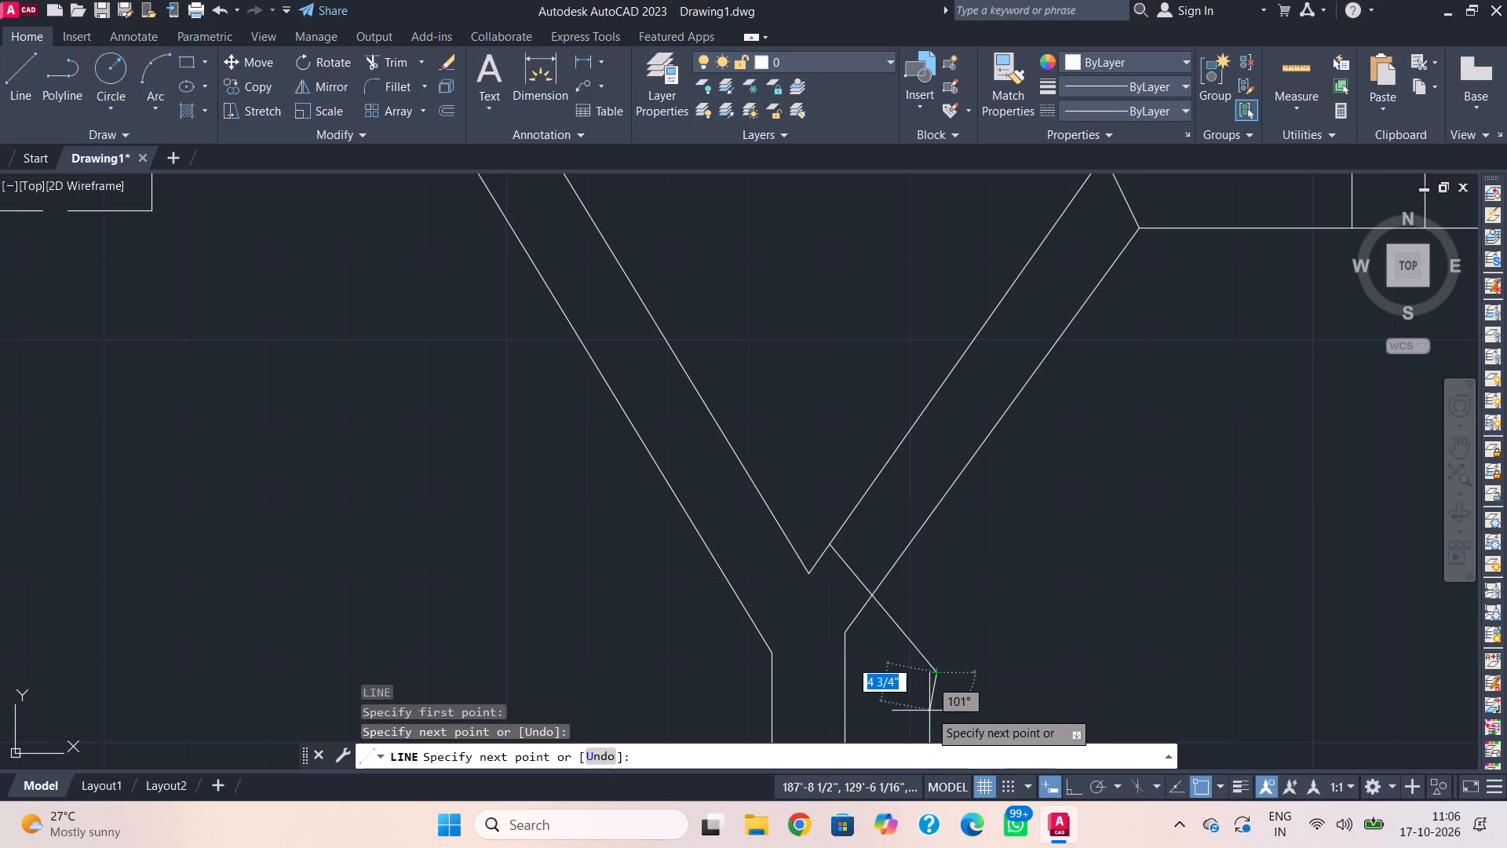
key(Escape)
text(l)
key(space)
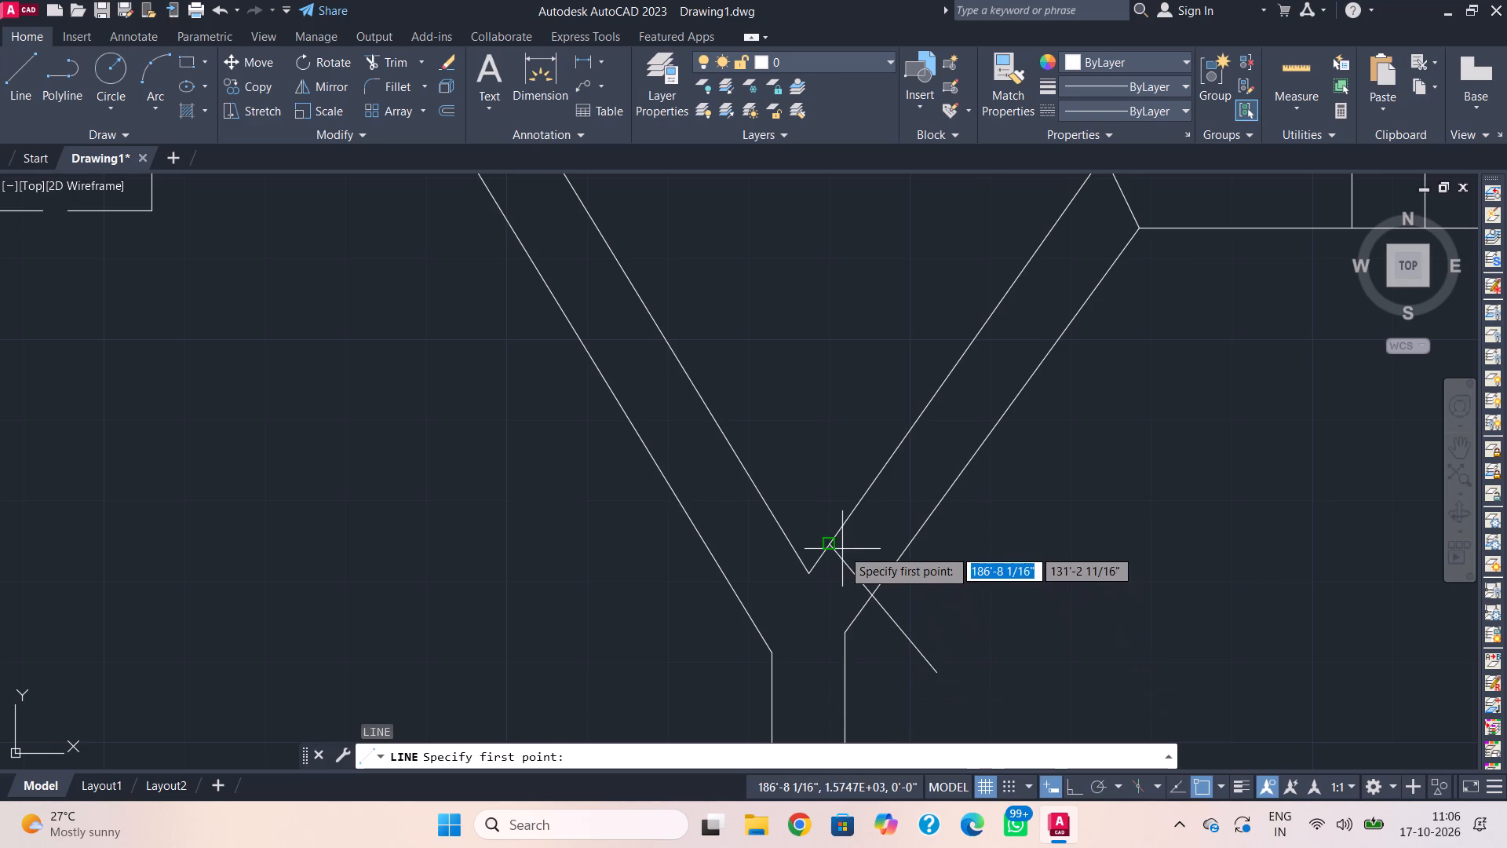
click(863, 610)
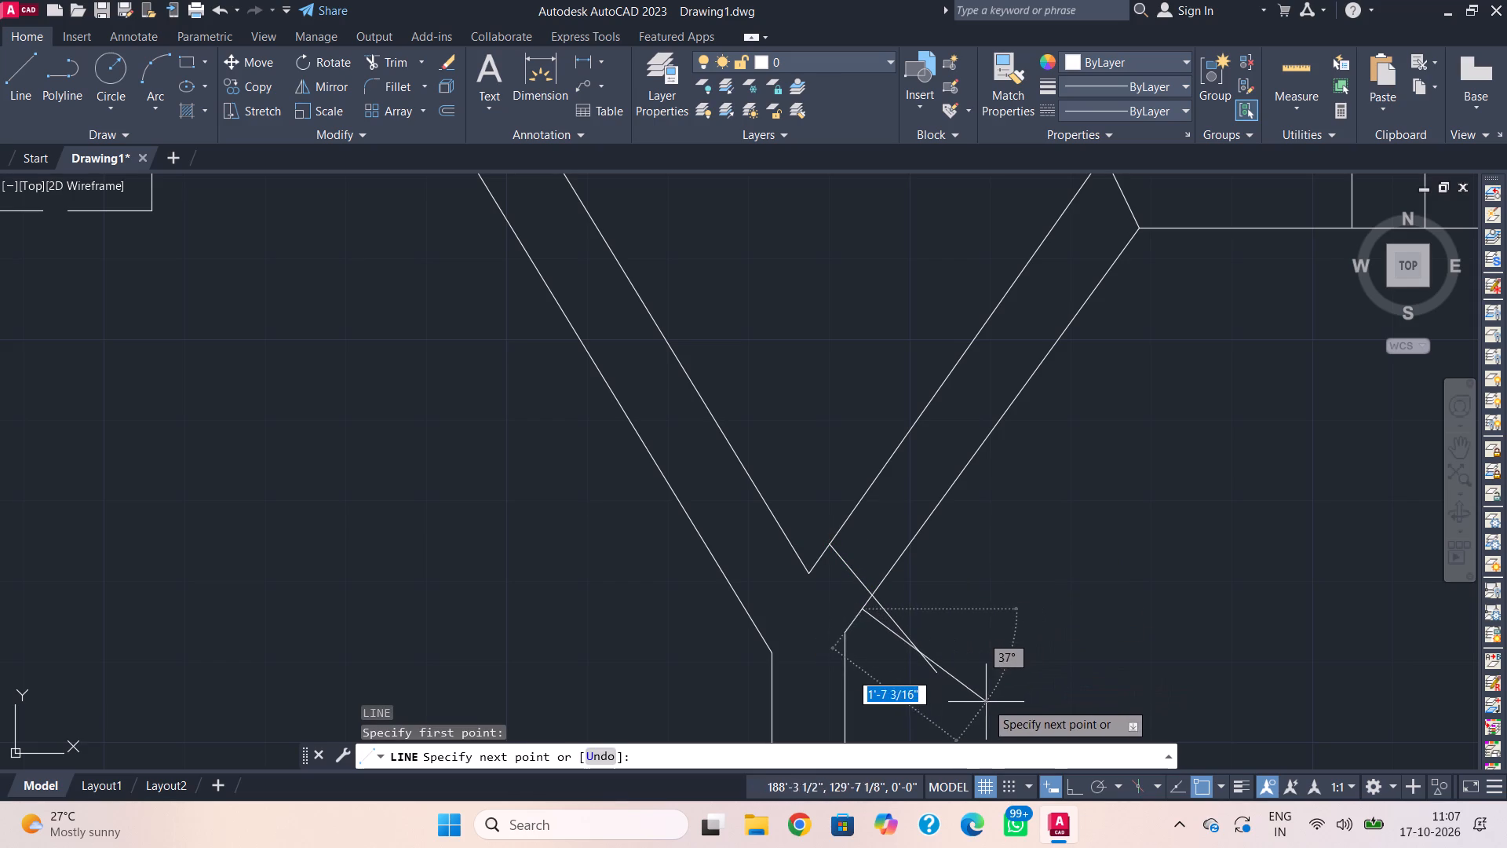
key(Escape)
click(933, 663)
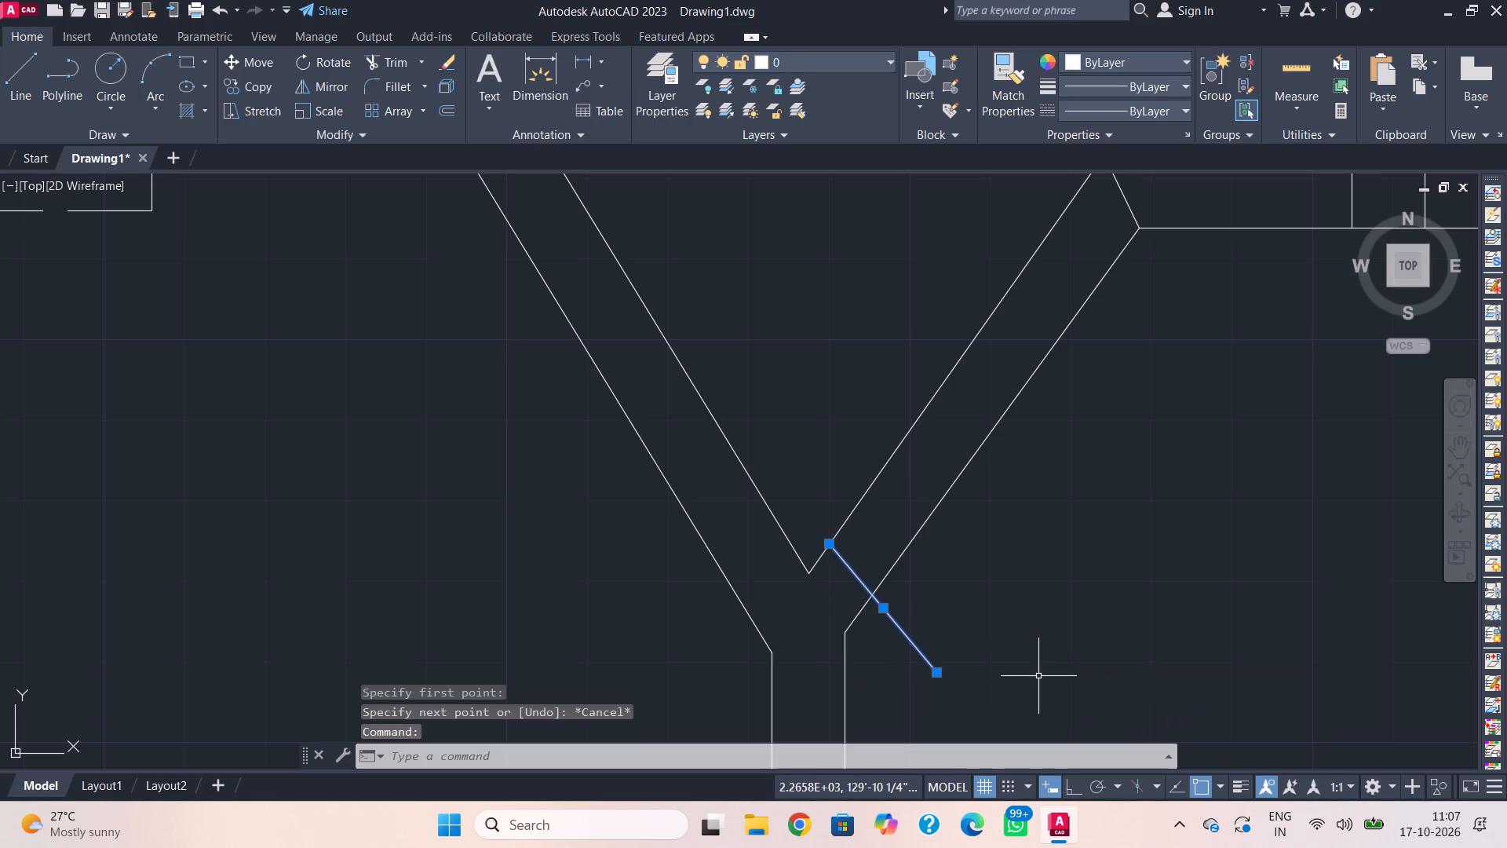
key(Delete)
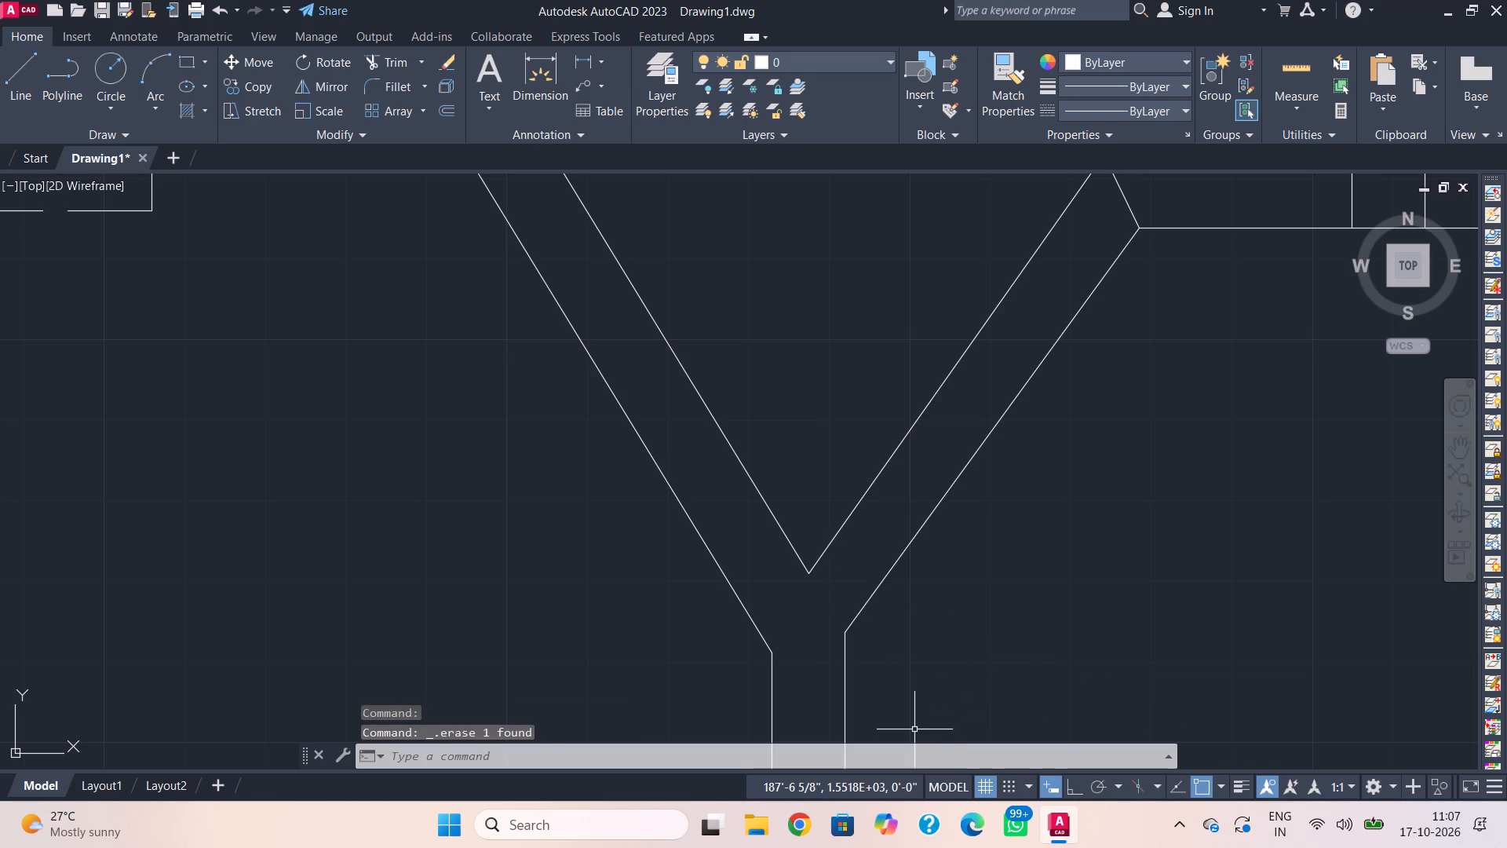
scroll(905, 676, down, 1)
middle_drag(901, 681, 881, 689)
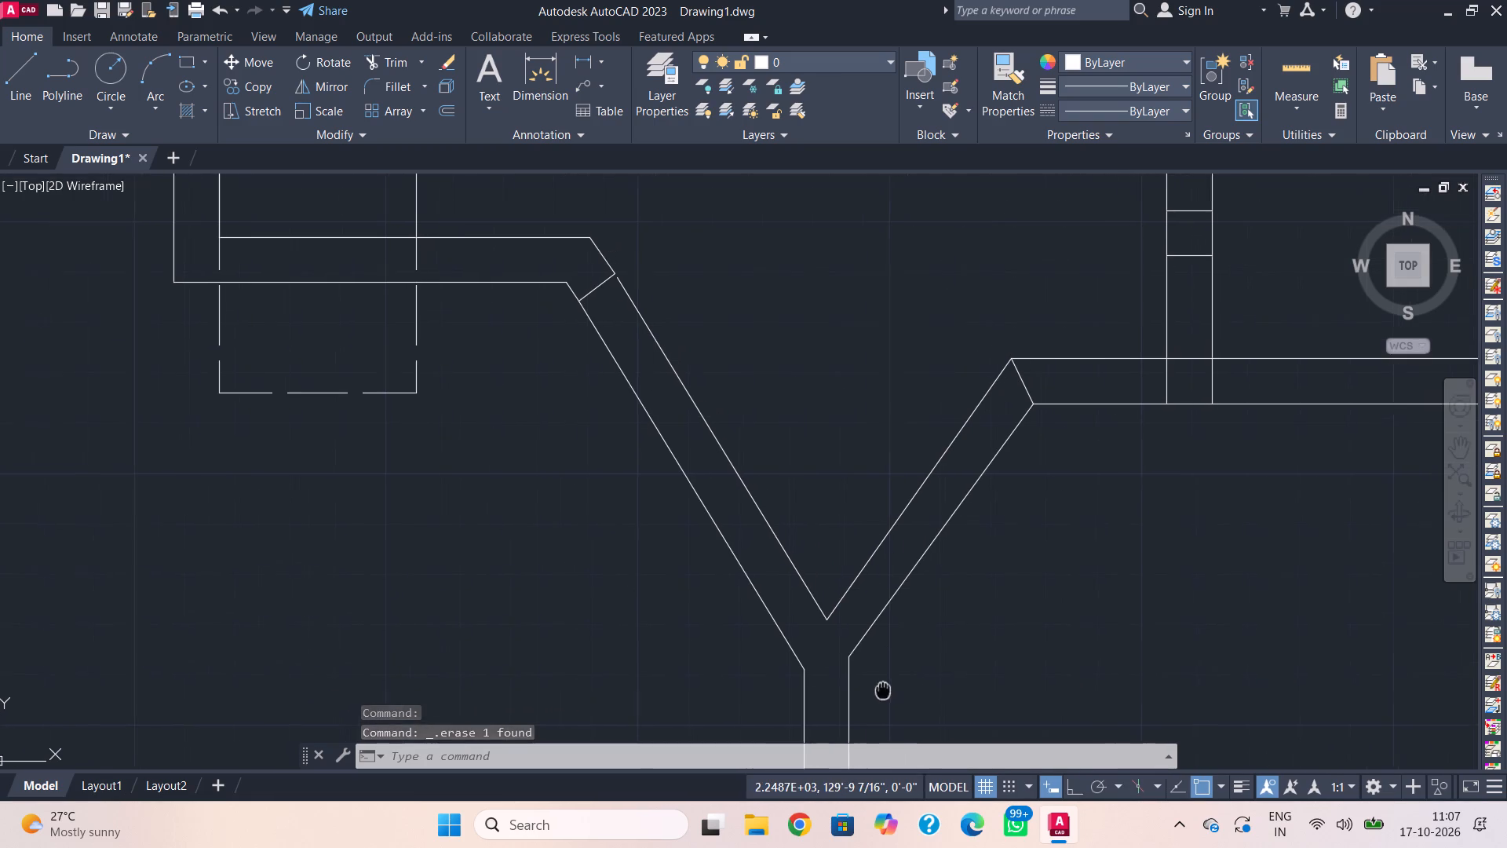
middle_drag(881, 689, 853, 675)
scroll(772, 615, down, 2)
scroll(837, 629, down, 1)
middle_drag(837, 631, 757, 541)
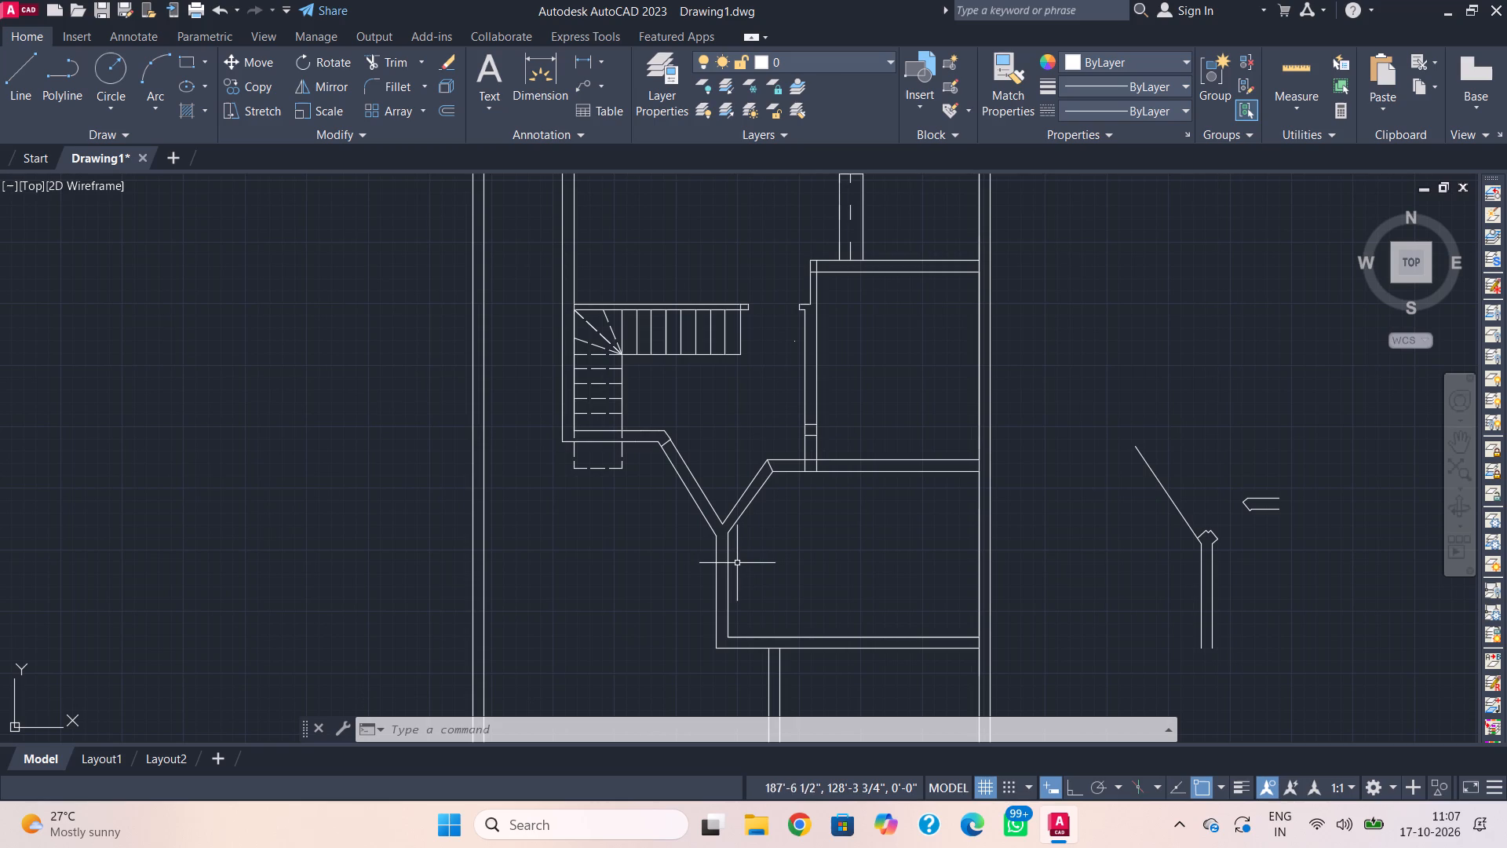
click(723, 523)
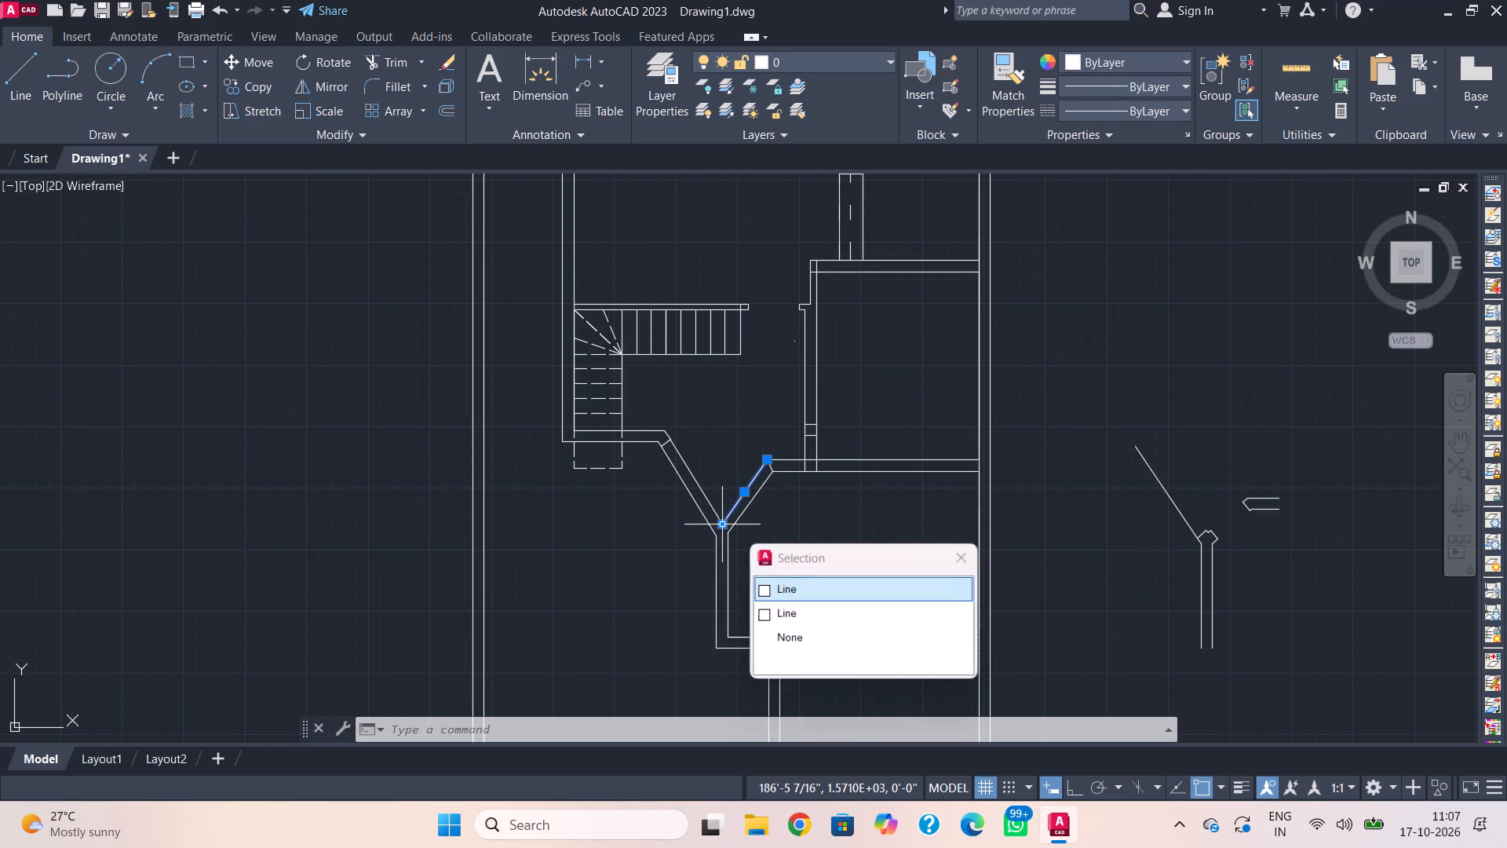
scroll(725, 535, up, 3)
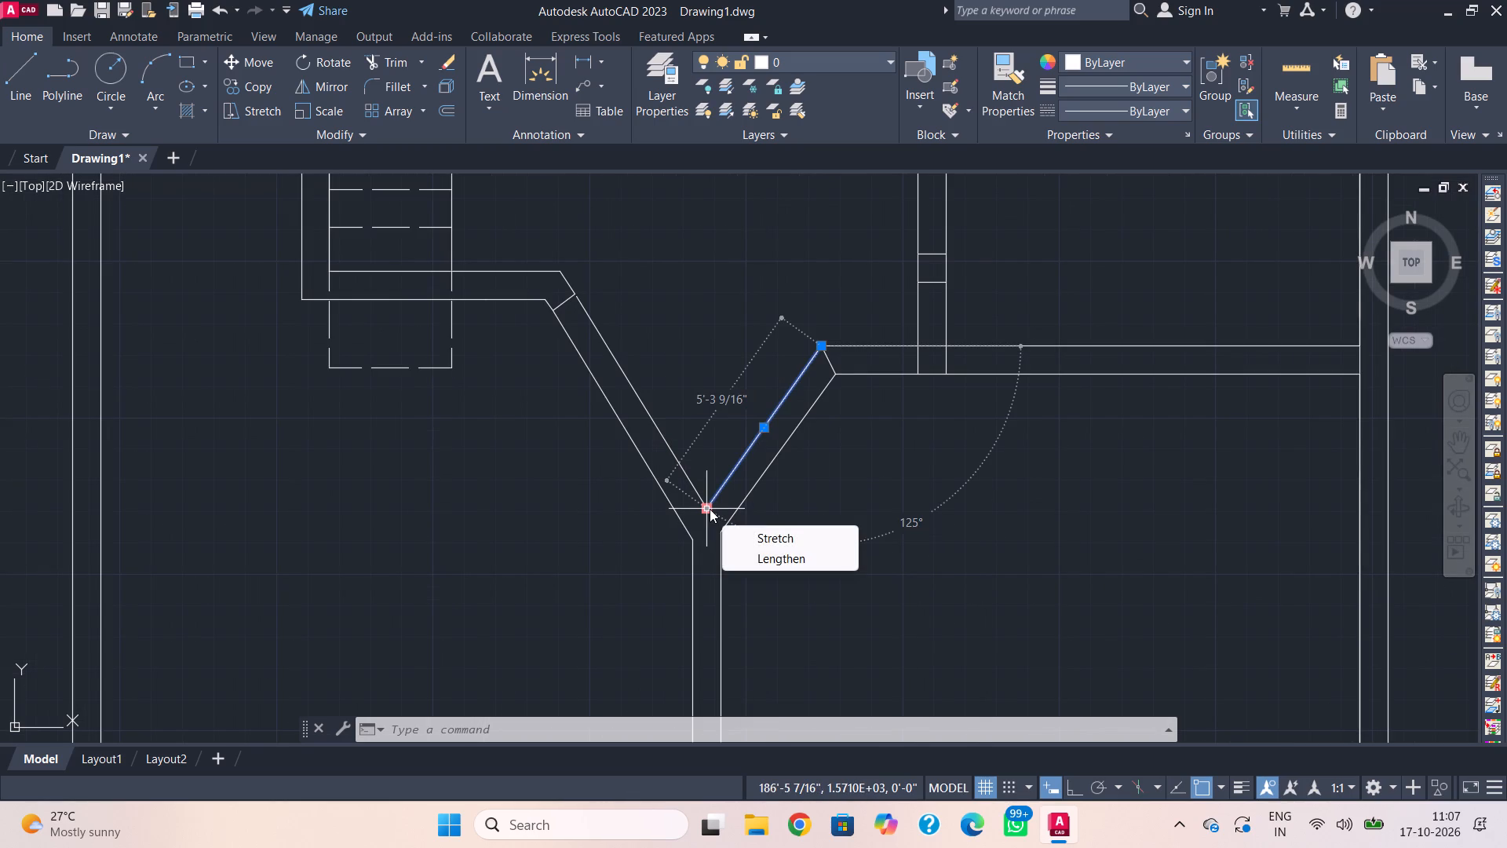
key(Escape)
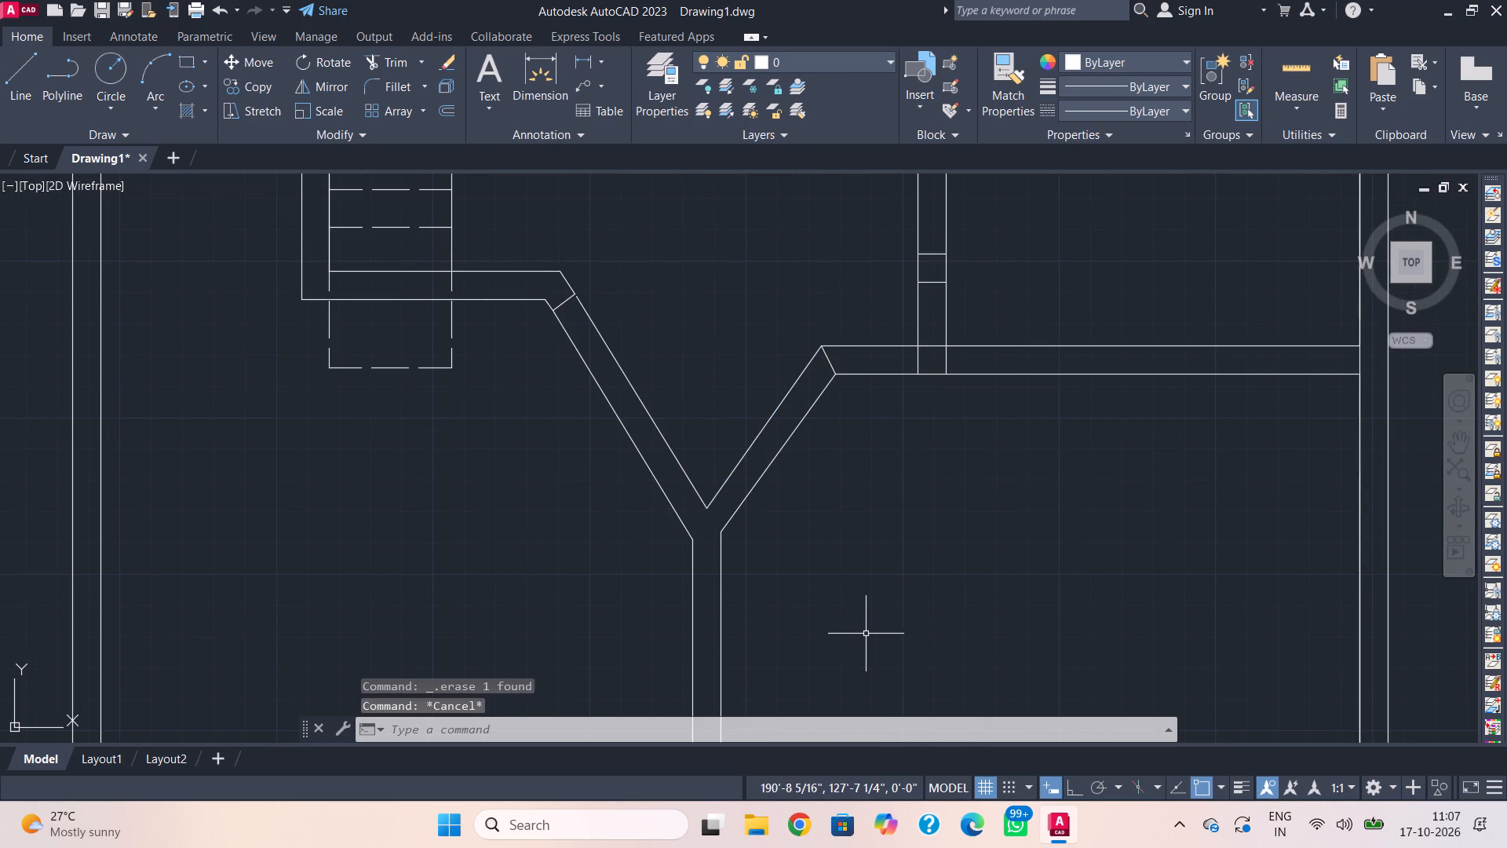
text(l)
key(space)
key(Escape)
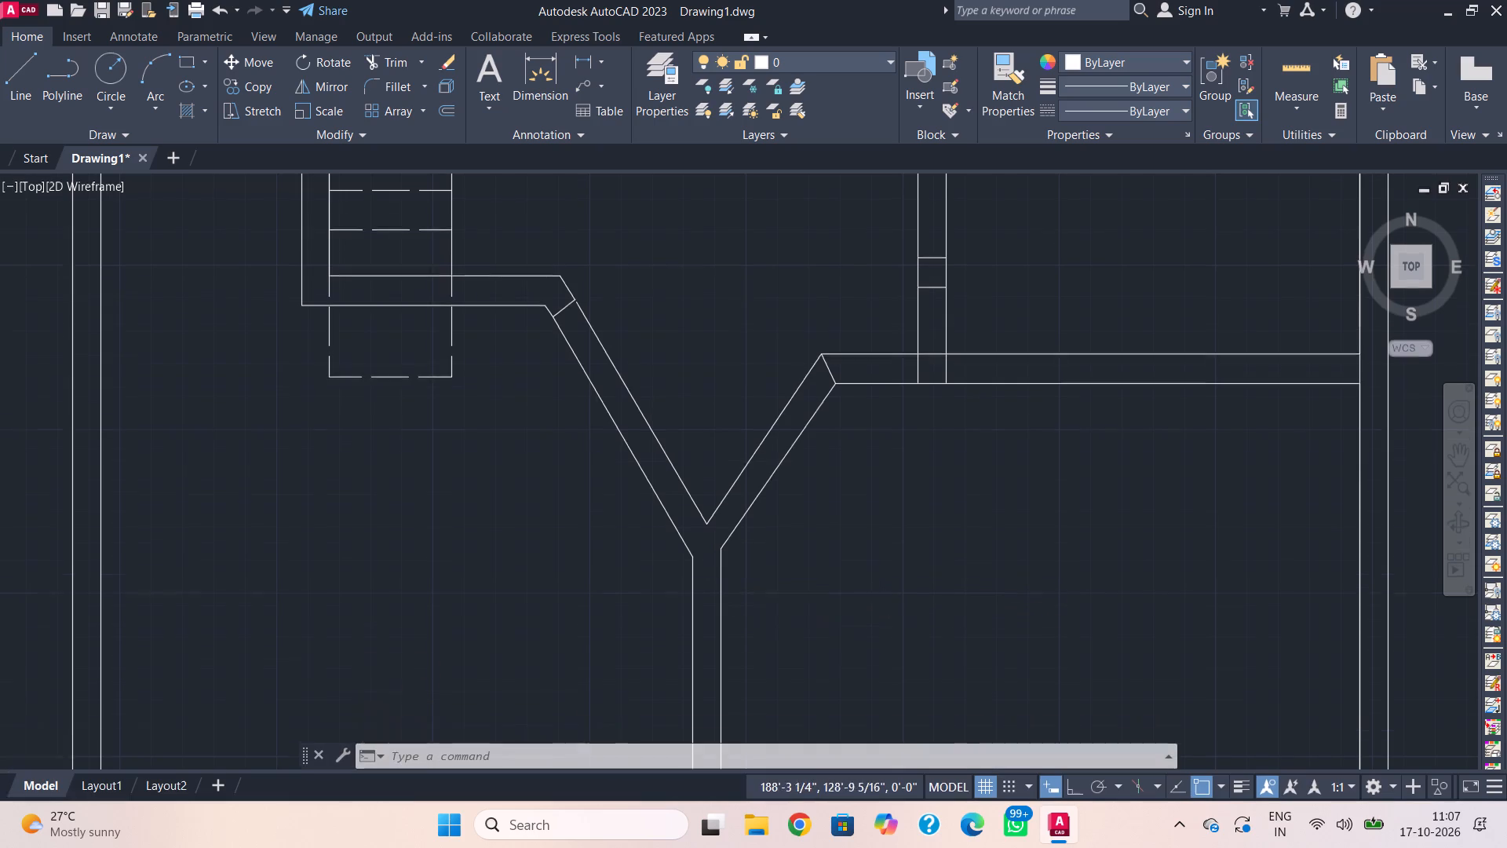
With Ortho on, draw a vertical line about 3'-8" down from the diagonal walls' inner apex, between the lower wall lines.
key(l)
key(space)
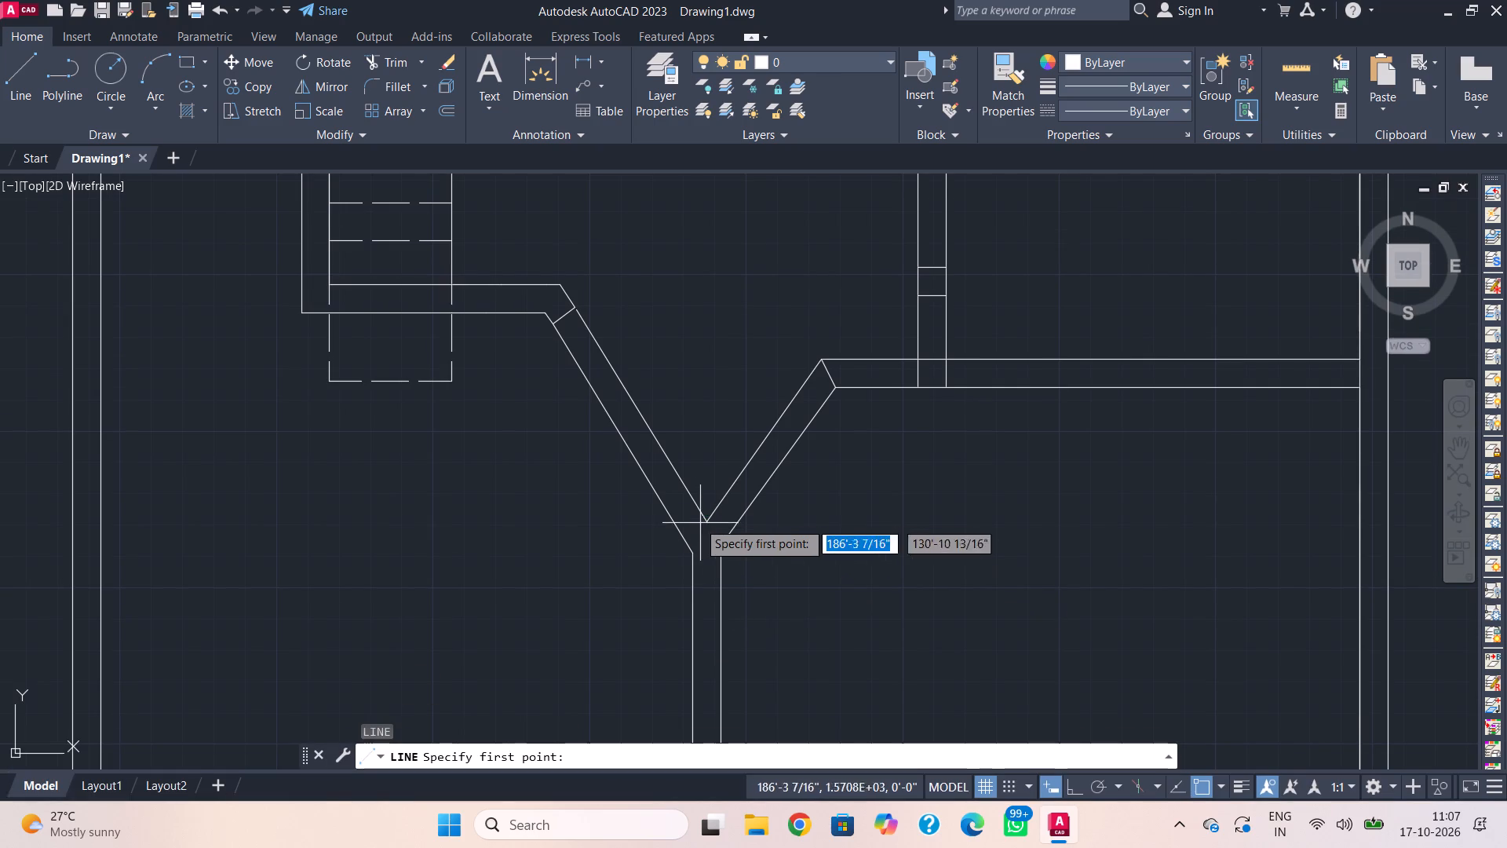
click(704, 522)
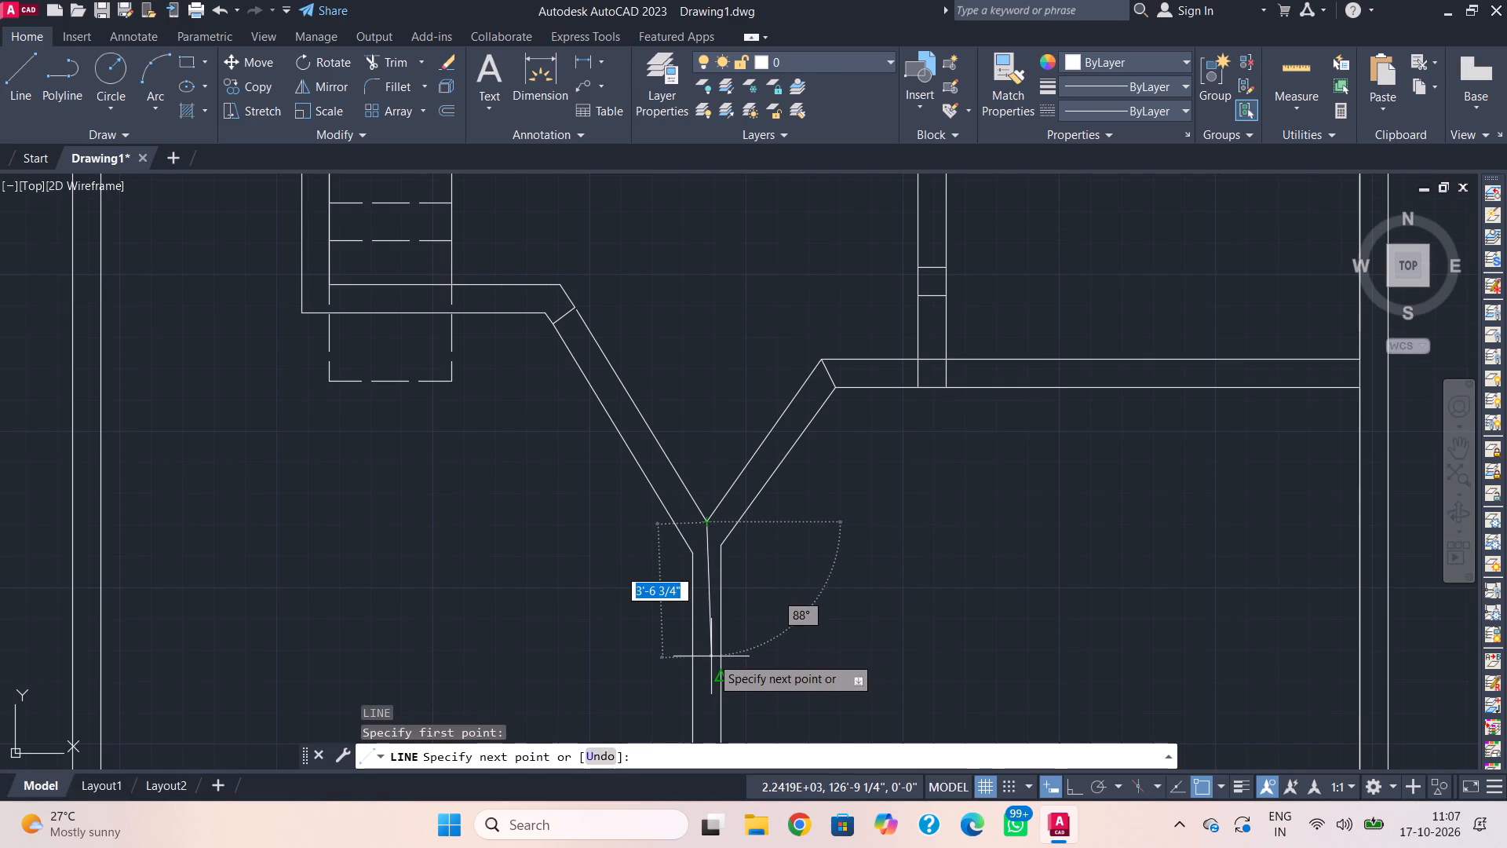
key(F8)
click(709, 661)
key(Escape)
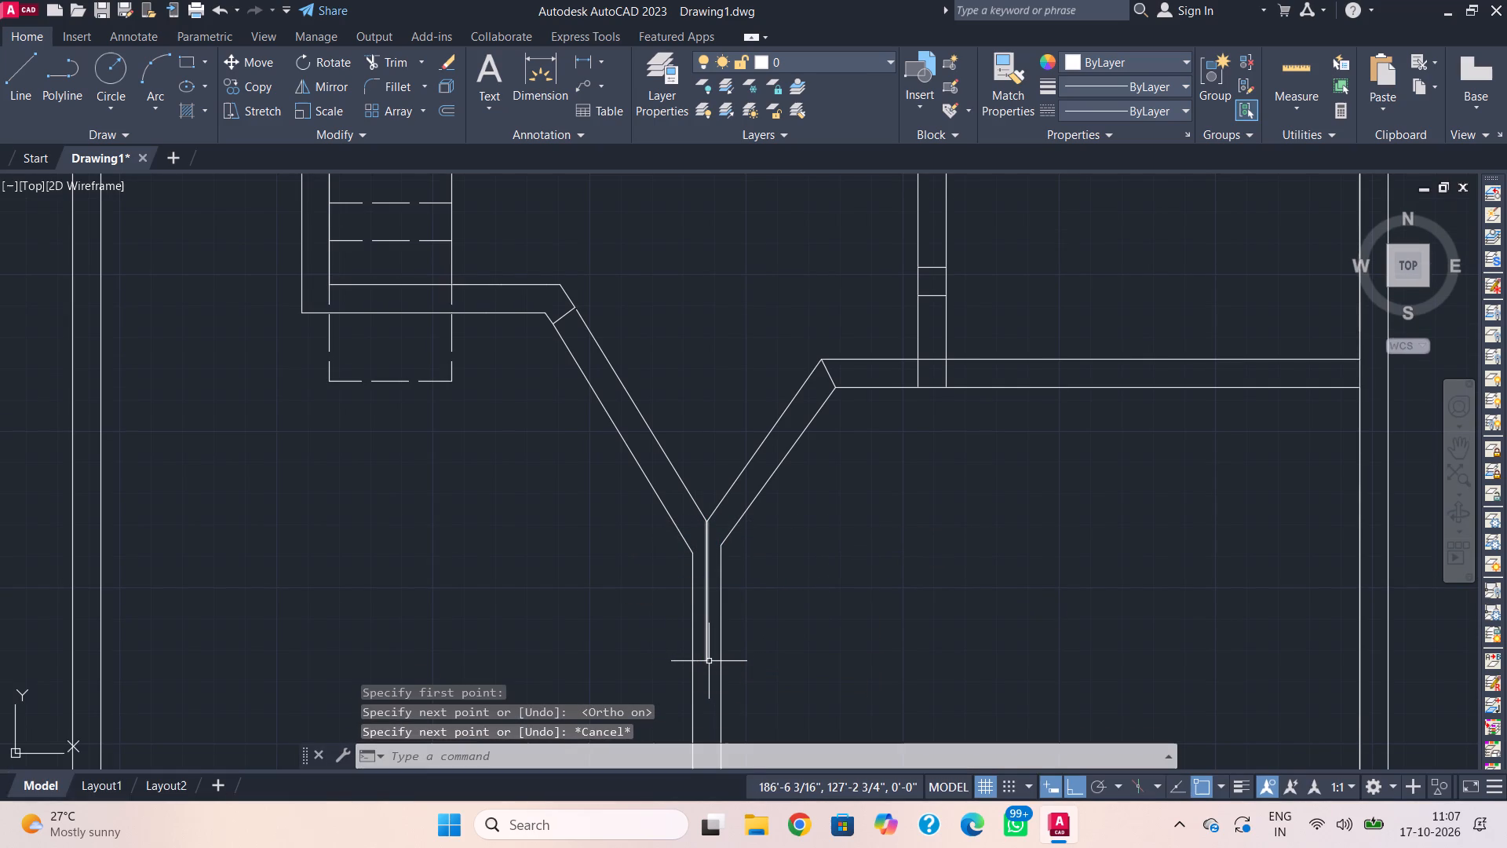
Draw a vertical line about 3'-2" up from the same inner apex of the diagonal walls.
key(i)
key(Escape)
text(l)
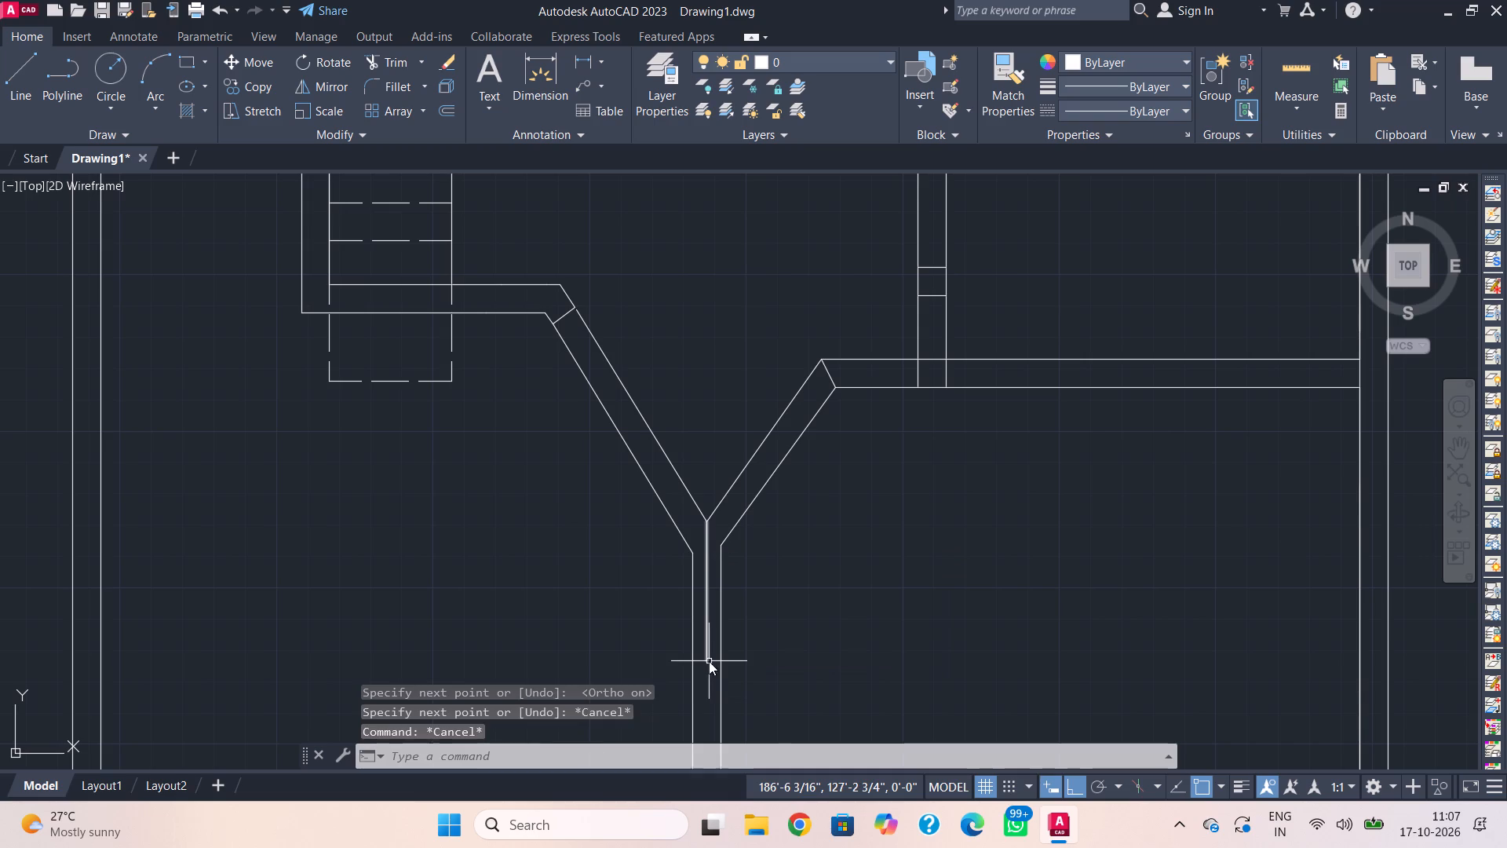
key(space)
click(707, 525)
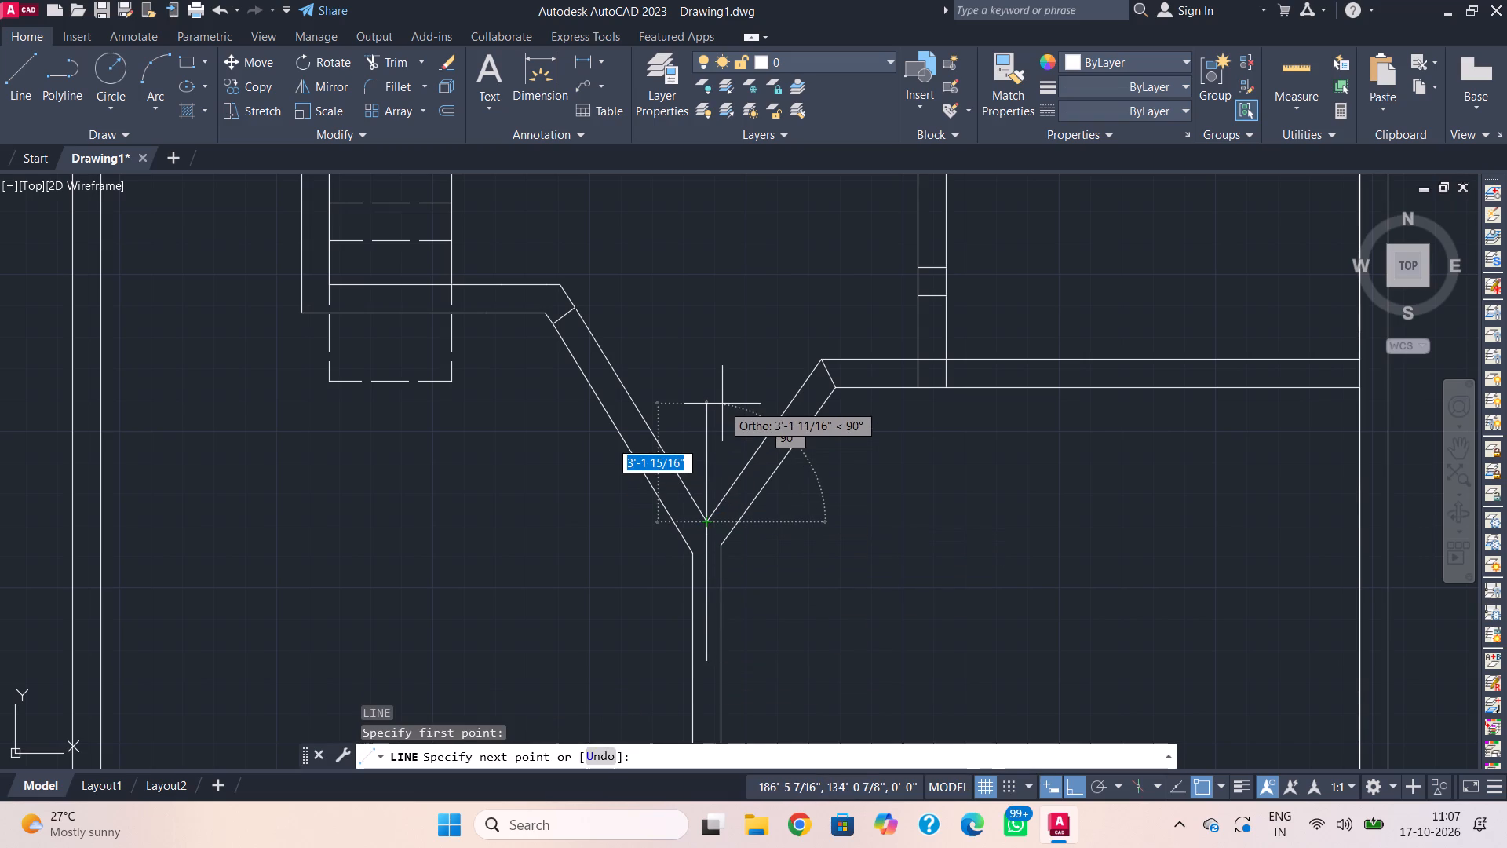
click(722, 404)
key(Escape)
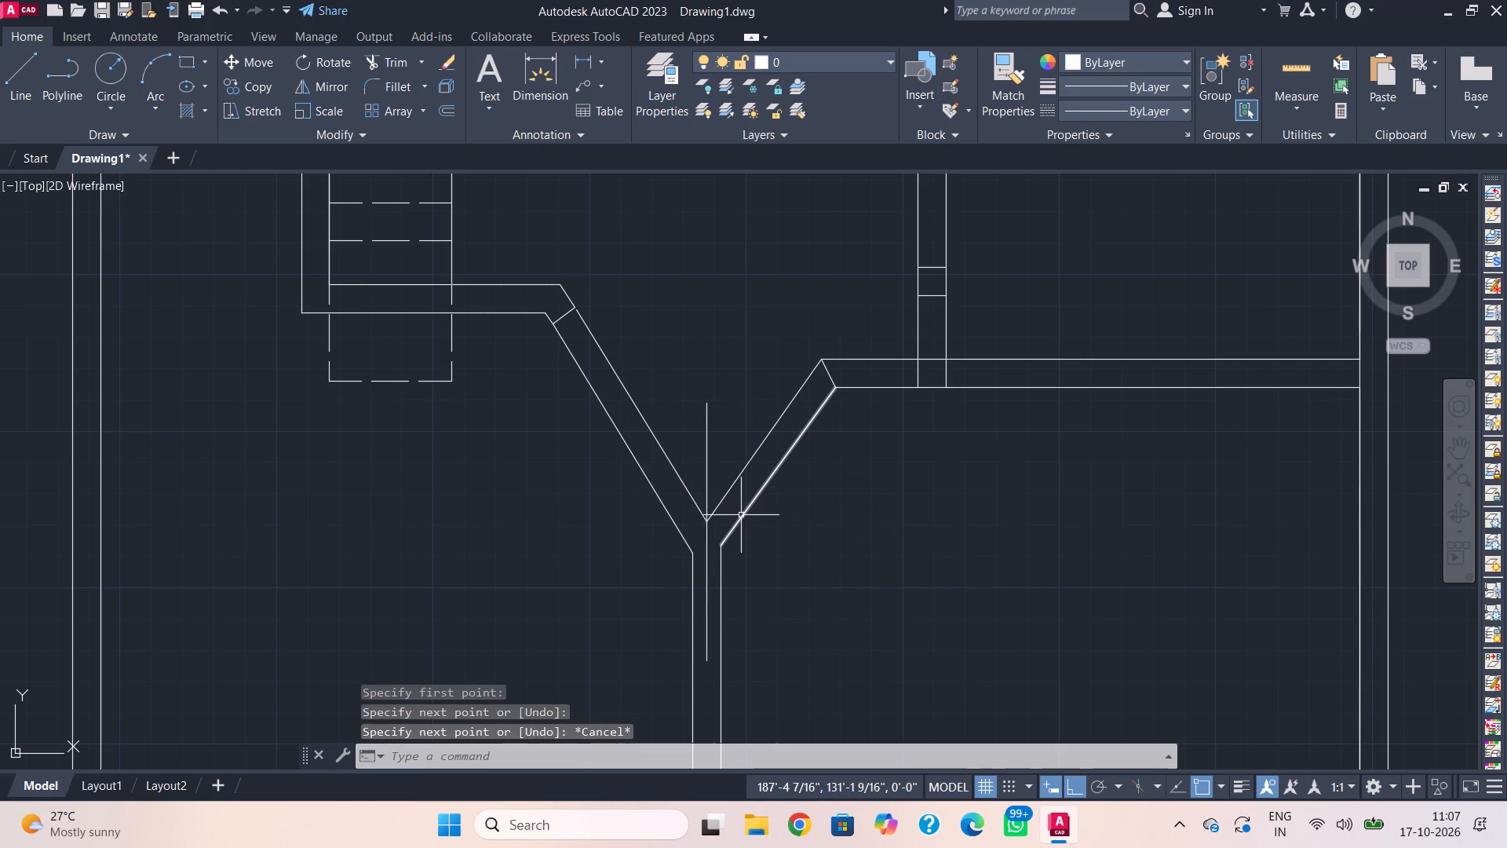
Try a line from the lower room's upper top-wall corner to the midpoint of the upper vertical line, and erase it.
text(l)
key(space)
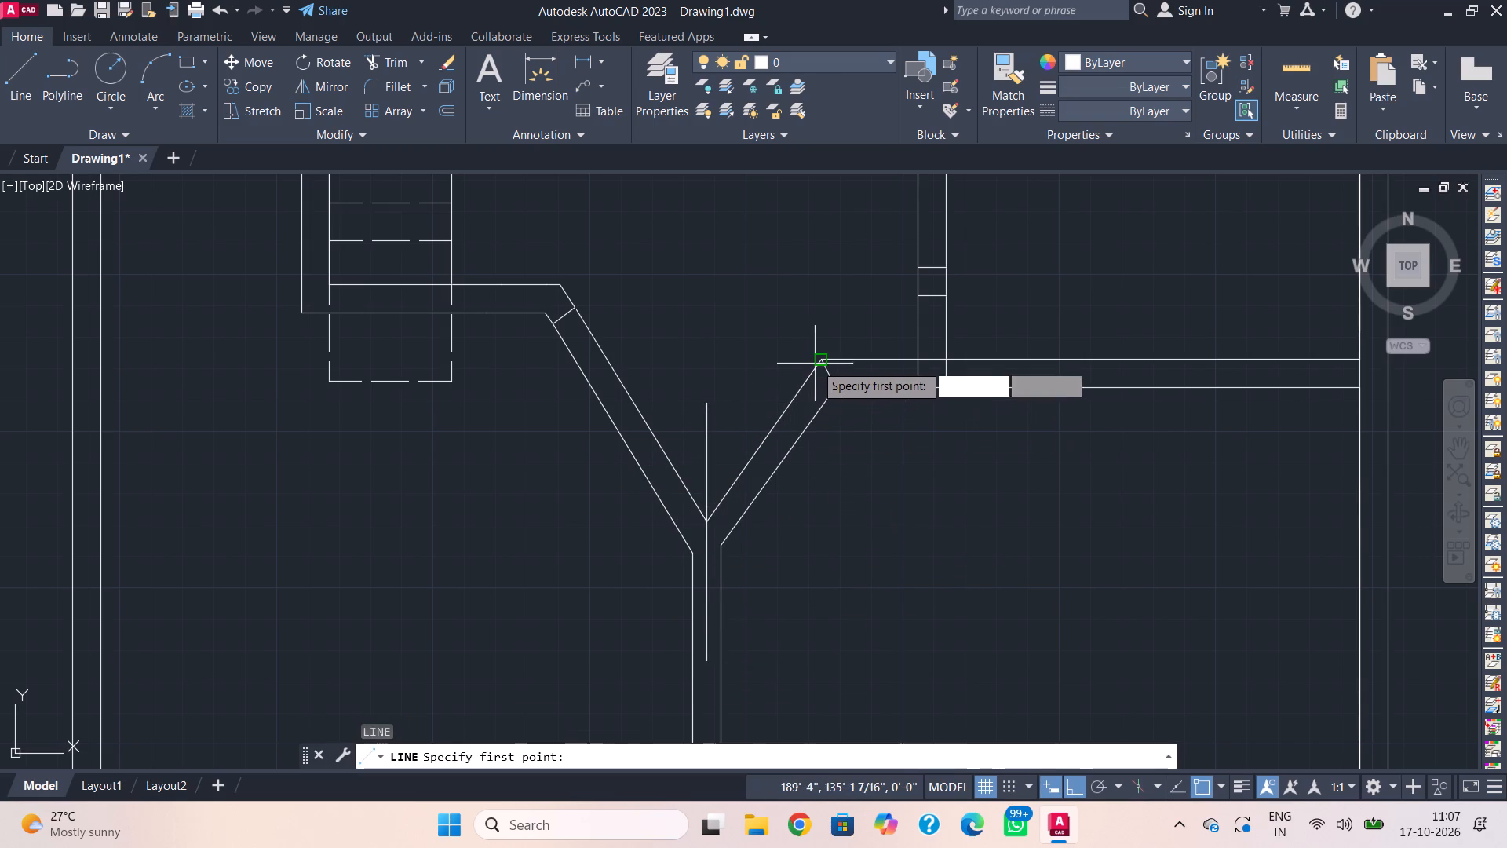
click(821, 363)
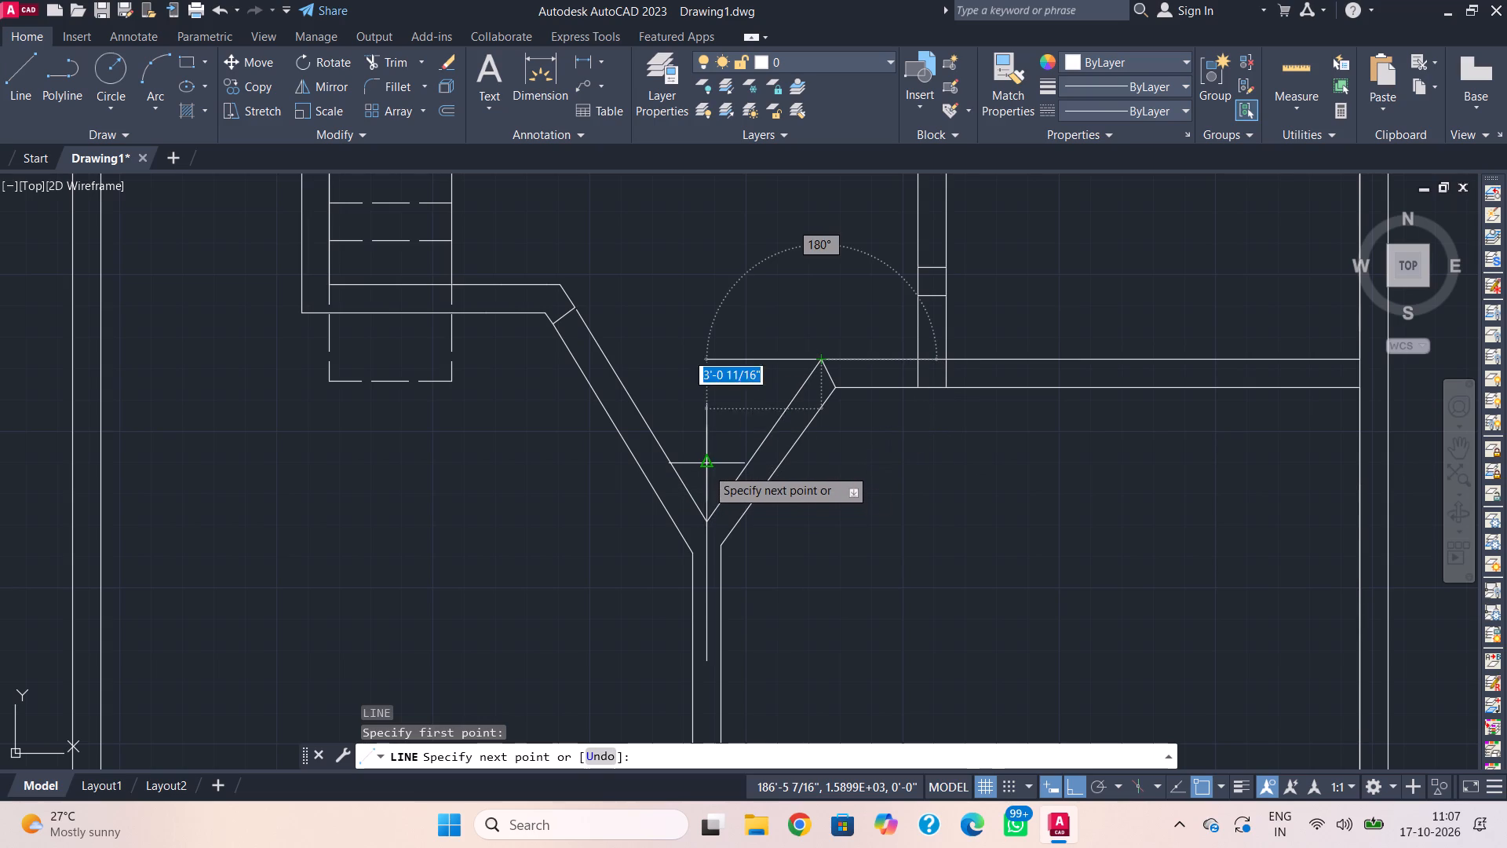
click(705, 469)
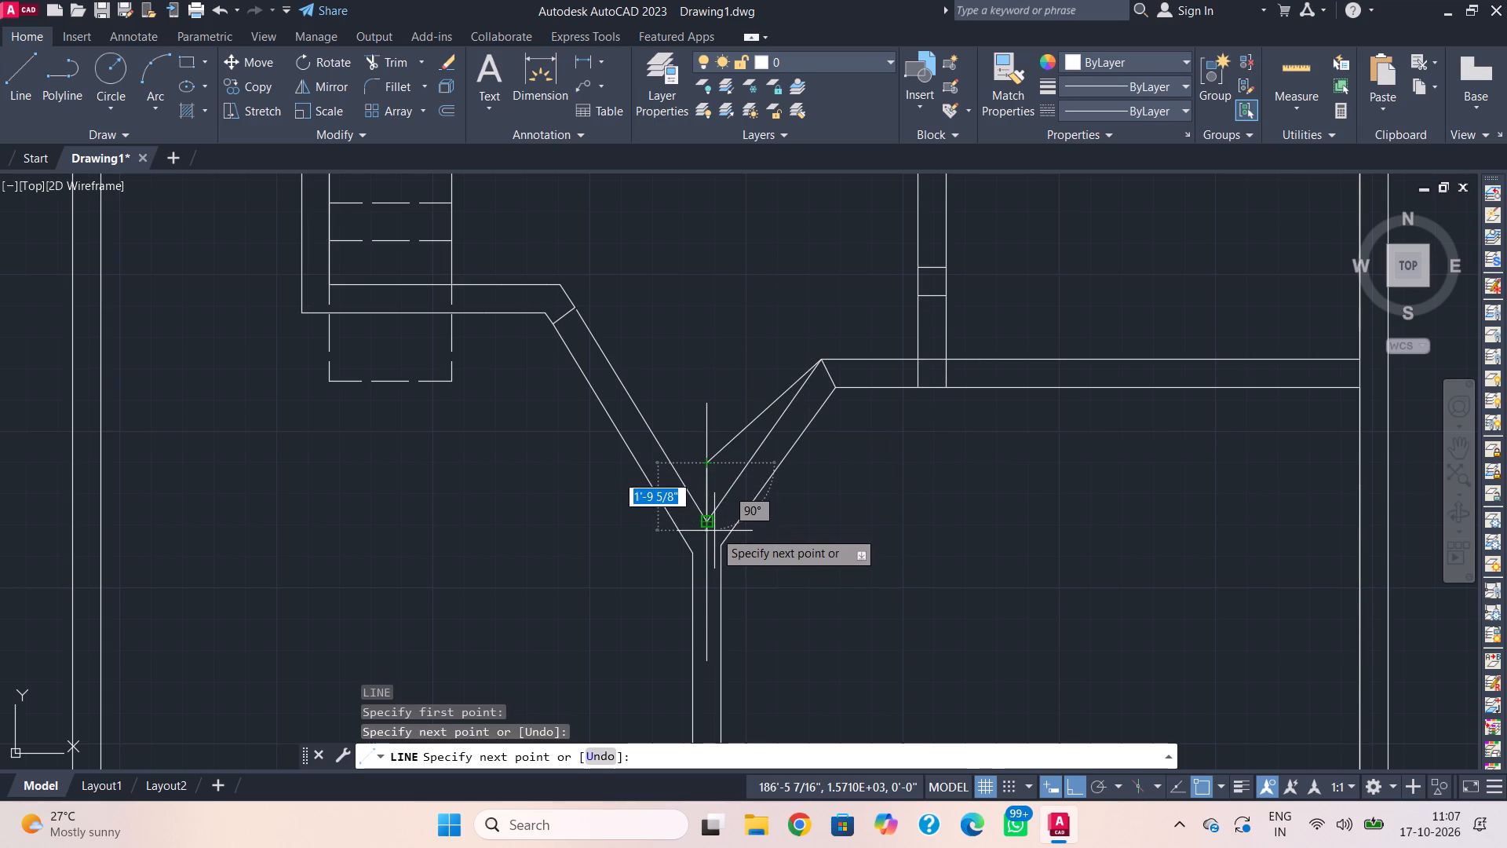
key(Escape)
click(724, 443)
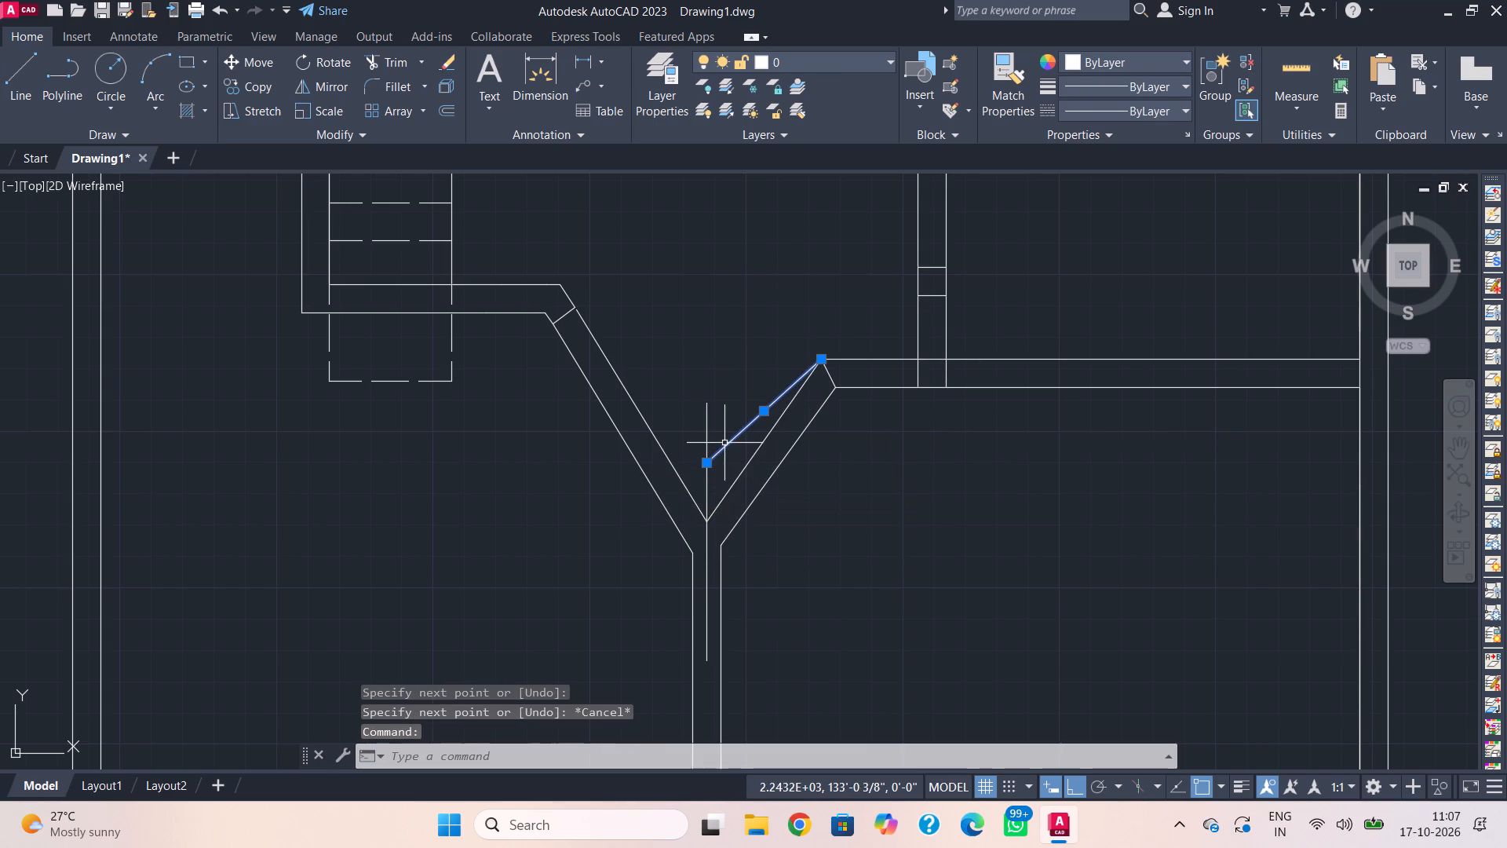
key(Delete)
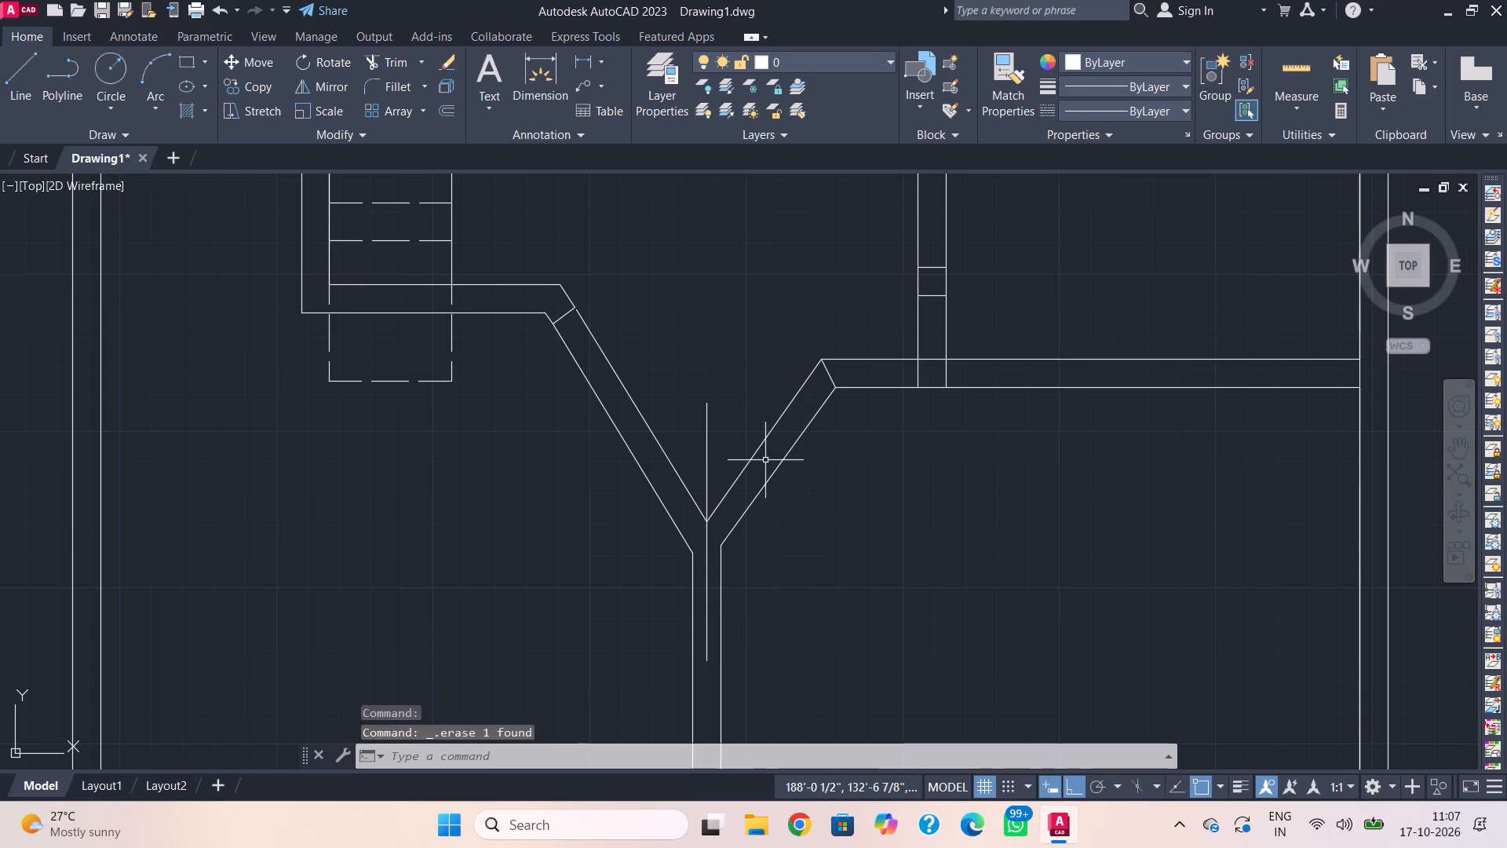
Erase the upper line of the right diagonal wall.
click(746, 460)
key(Delete)
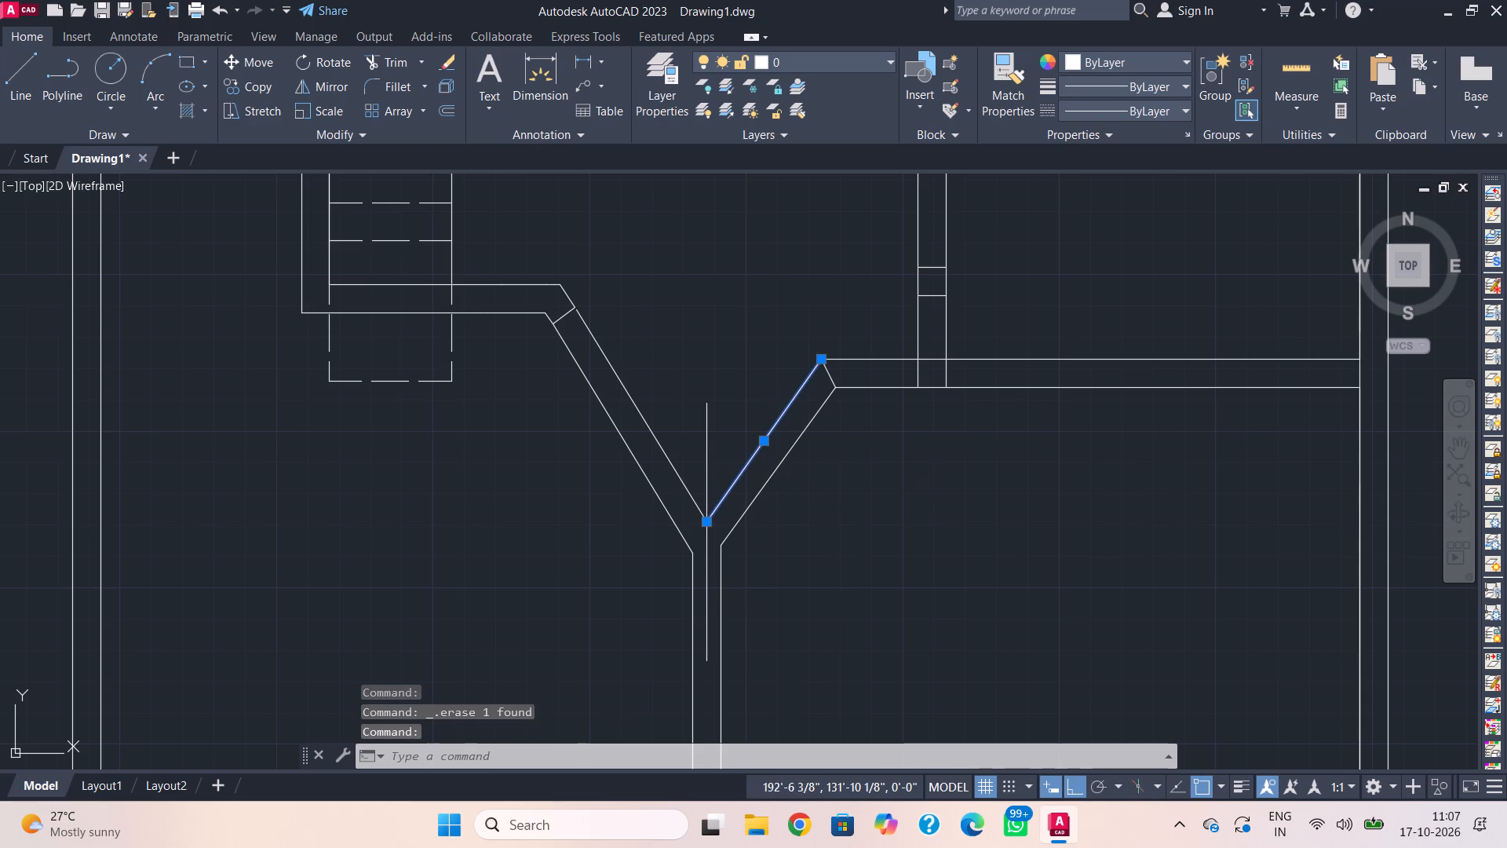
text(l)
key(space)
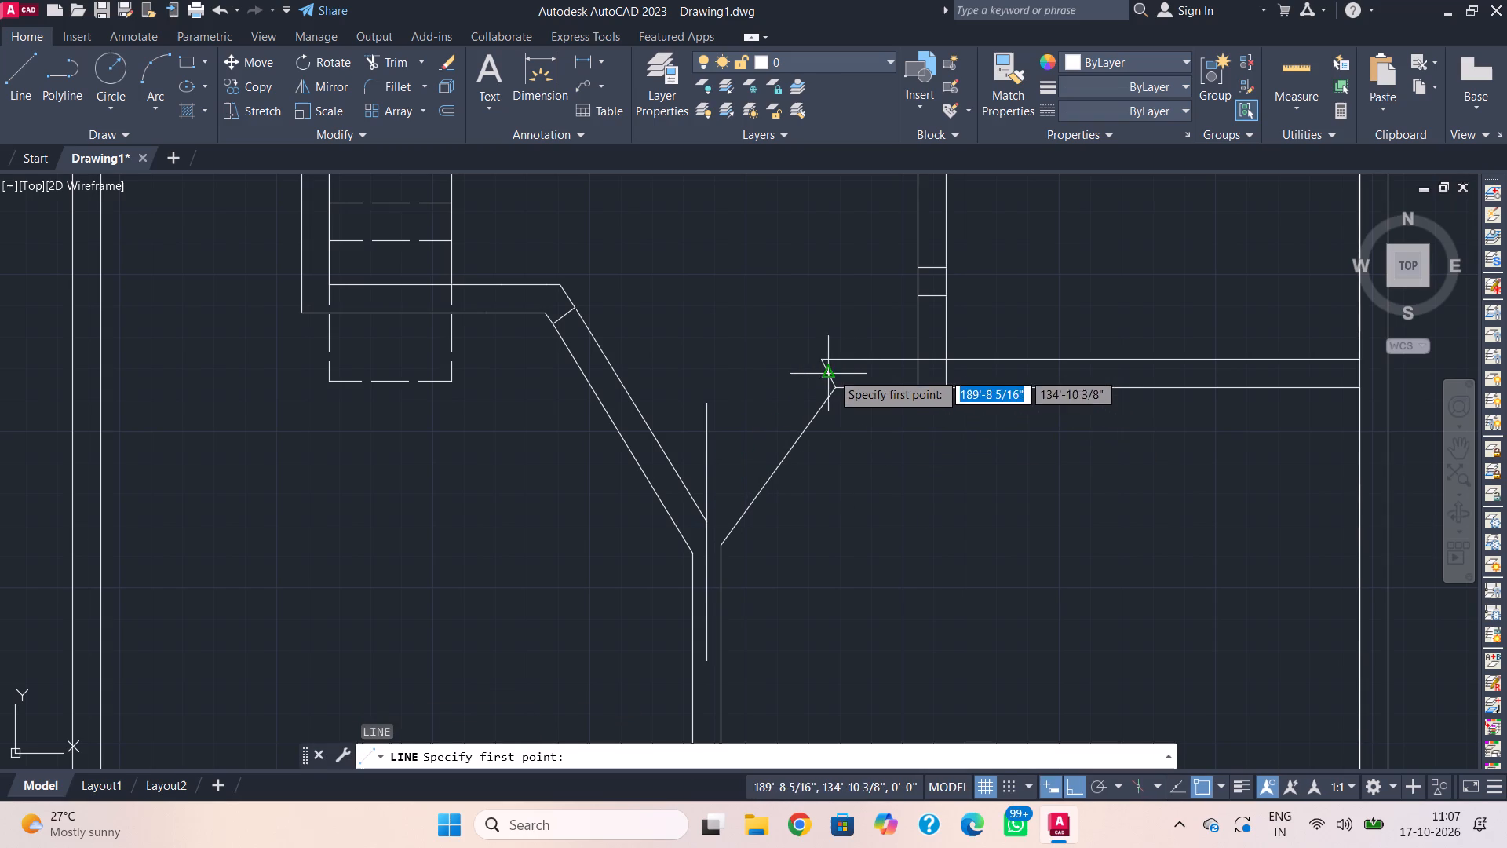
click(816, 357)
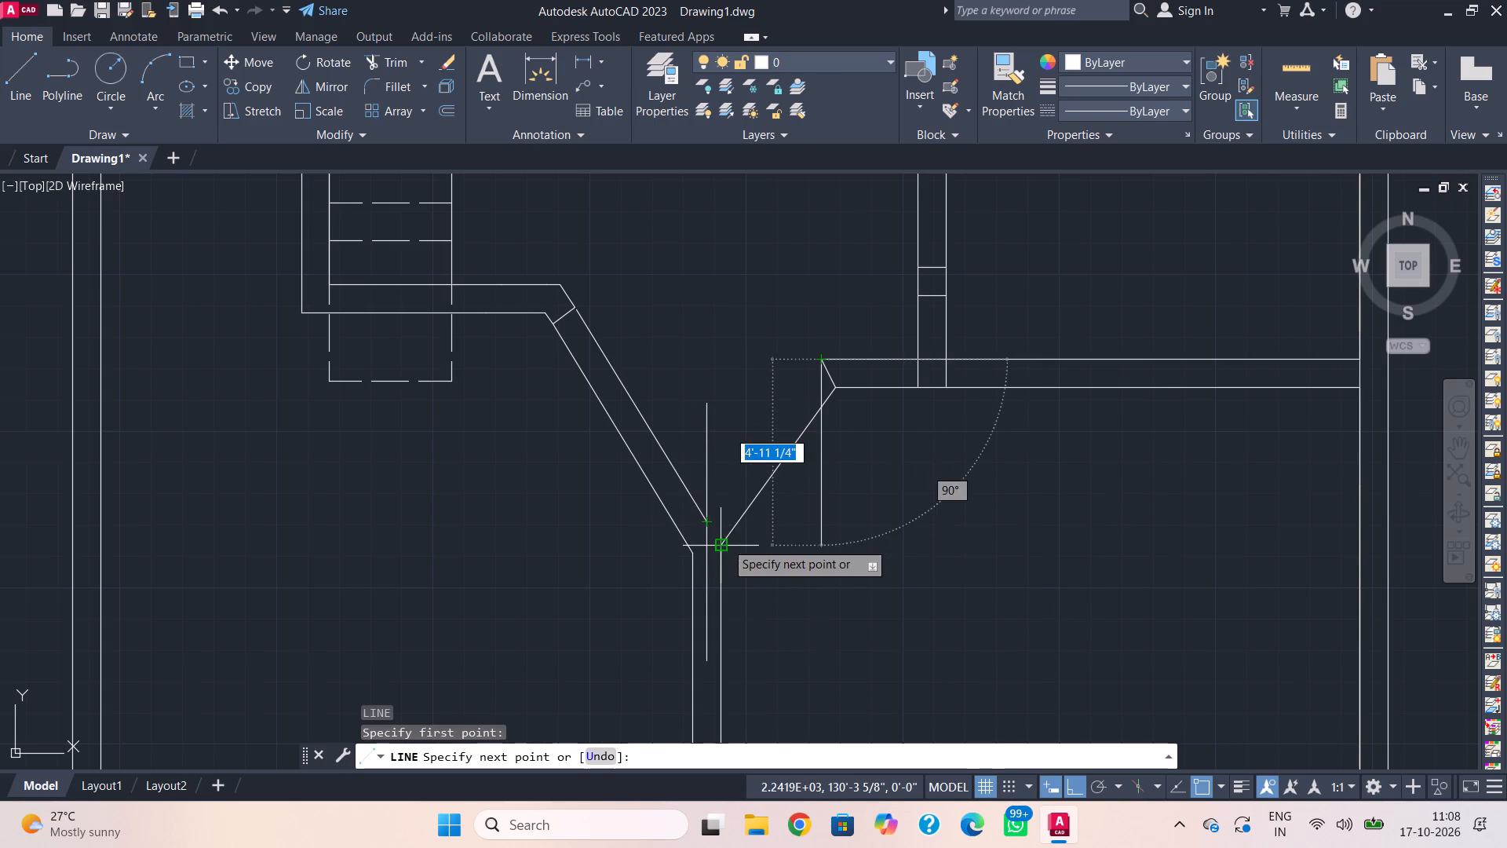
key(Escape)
Erase both lines of the left diagonal wall between the stair wall and the junction.
drag(682, 407, 626, 474)
click(597, 506)
key(Delete)
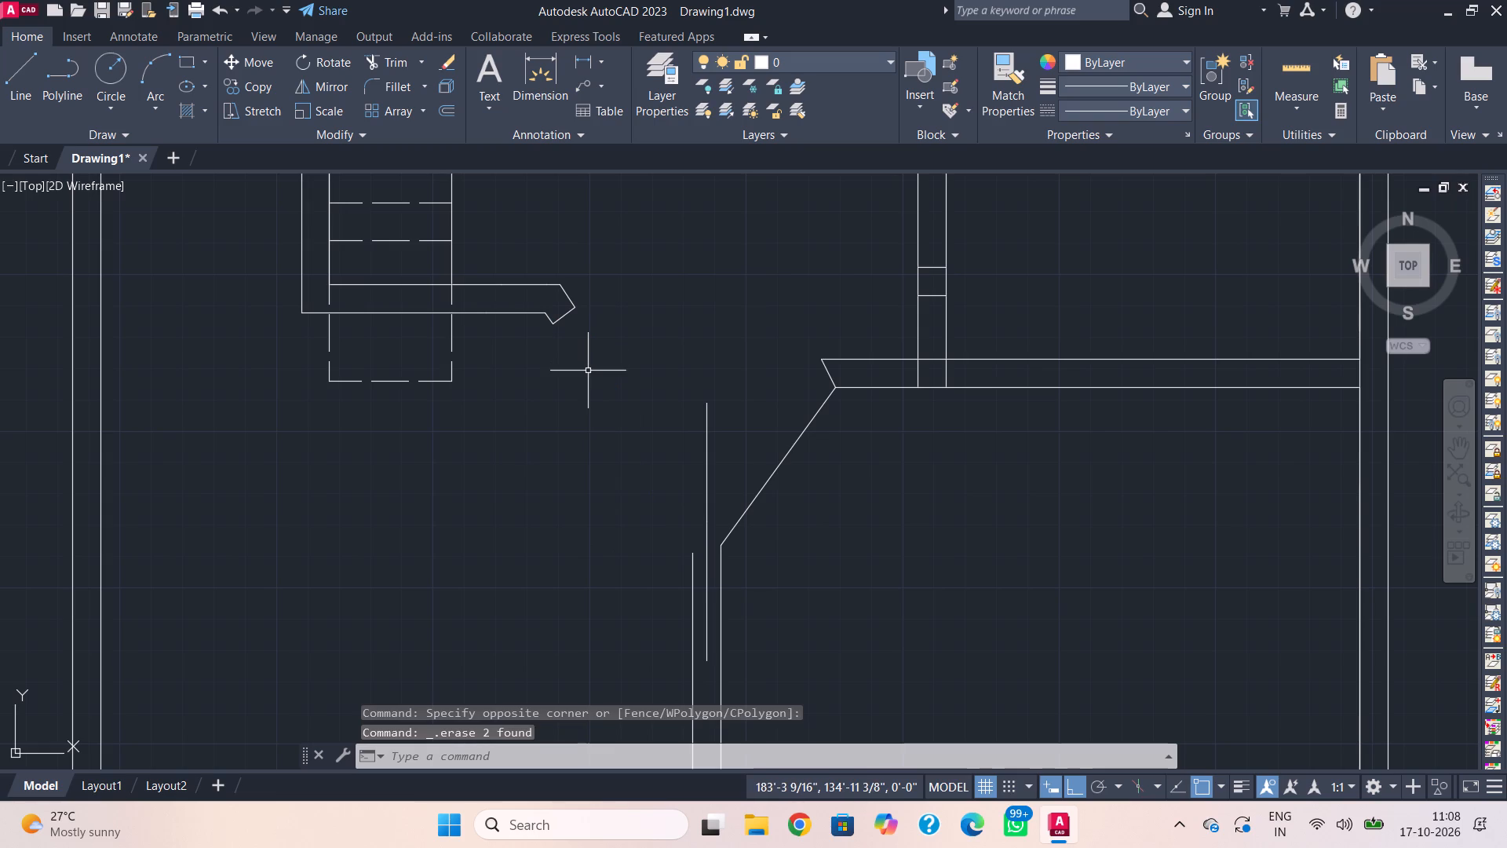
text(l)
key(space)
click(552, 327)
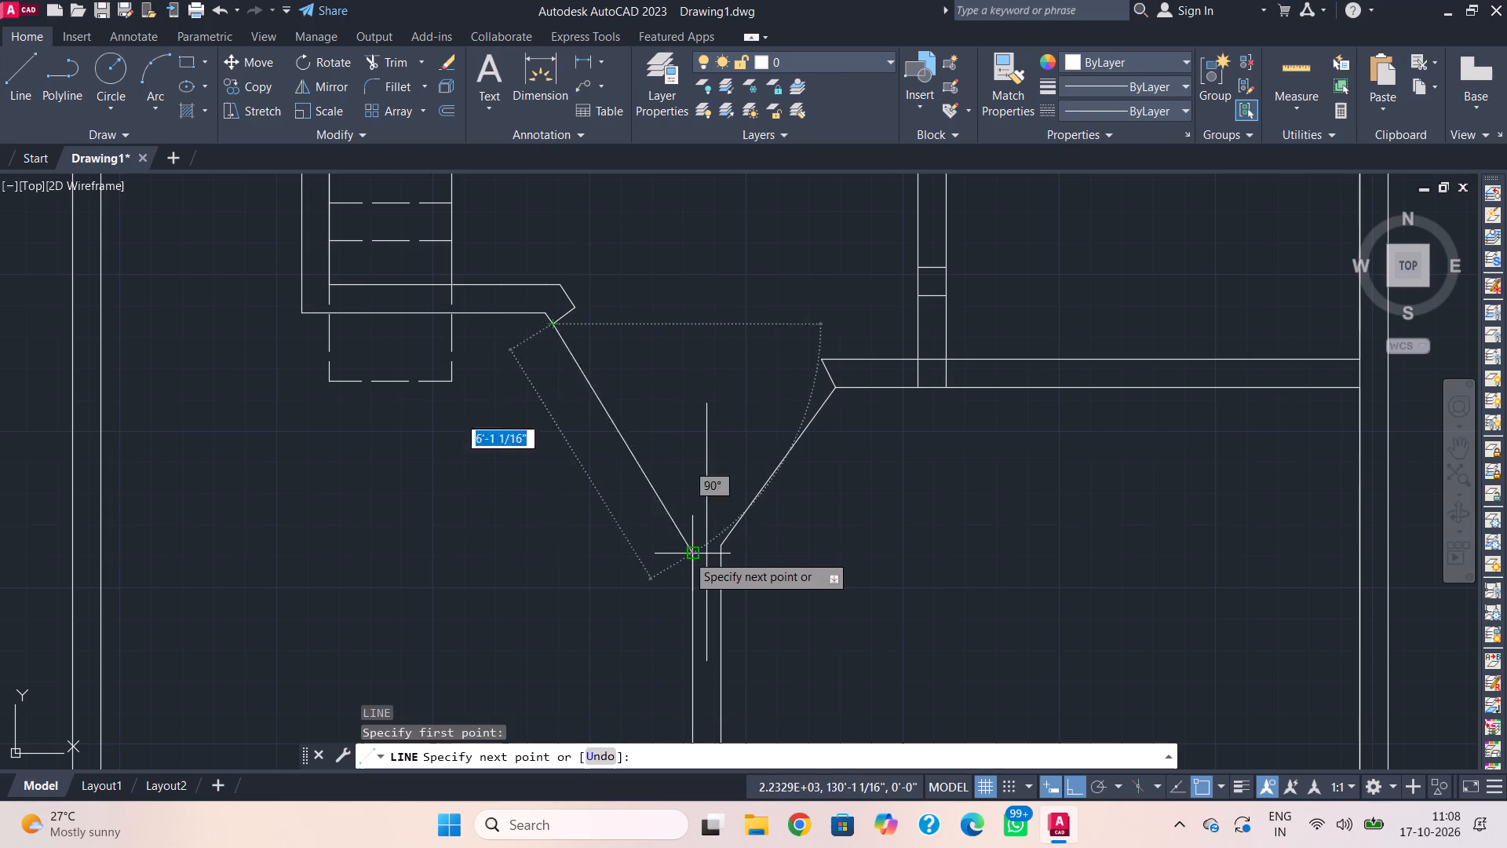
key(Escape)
Draw vertical lines upward from the top ends of both lower wall lines, one on each side of the centre line.
text(l)
key(space)
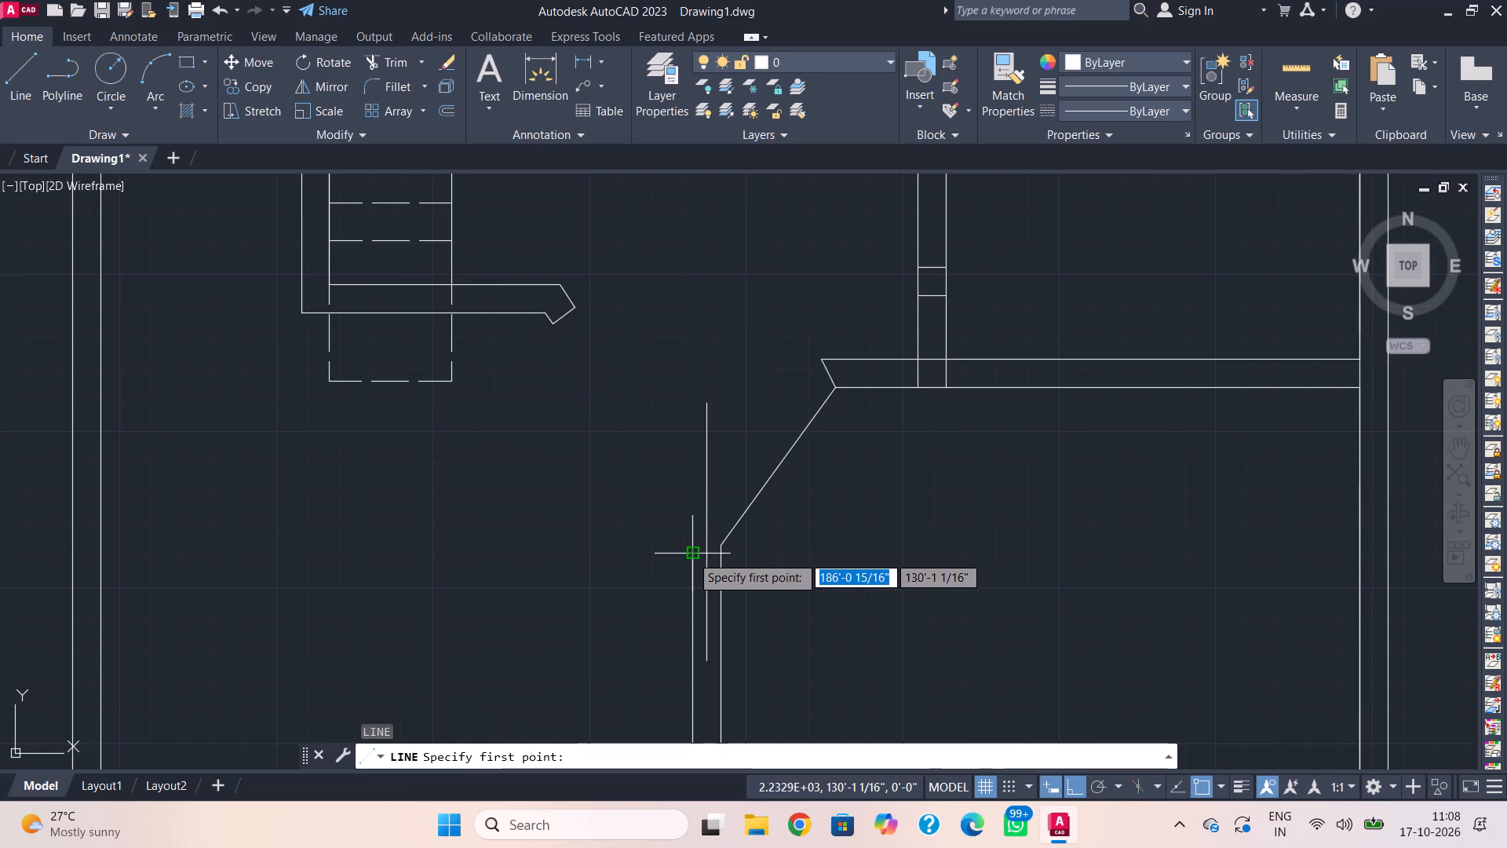
click(691, 555)
click(681, 385)
key(Escape)
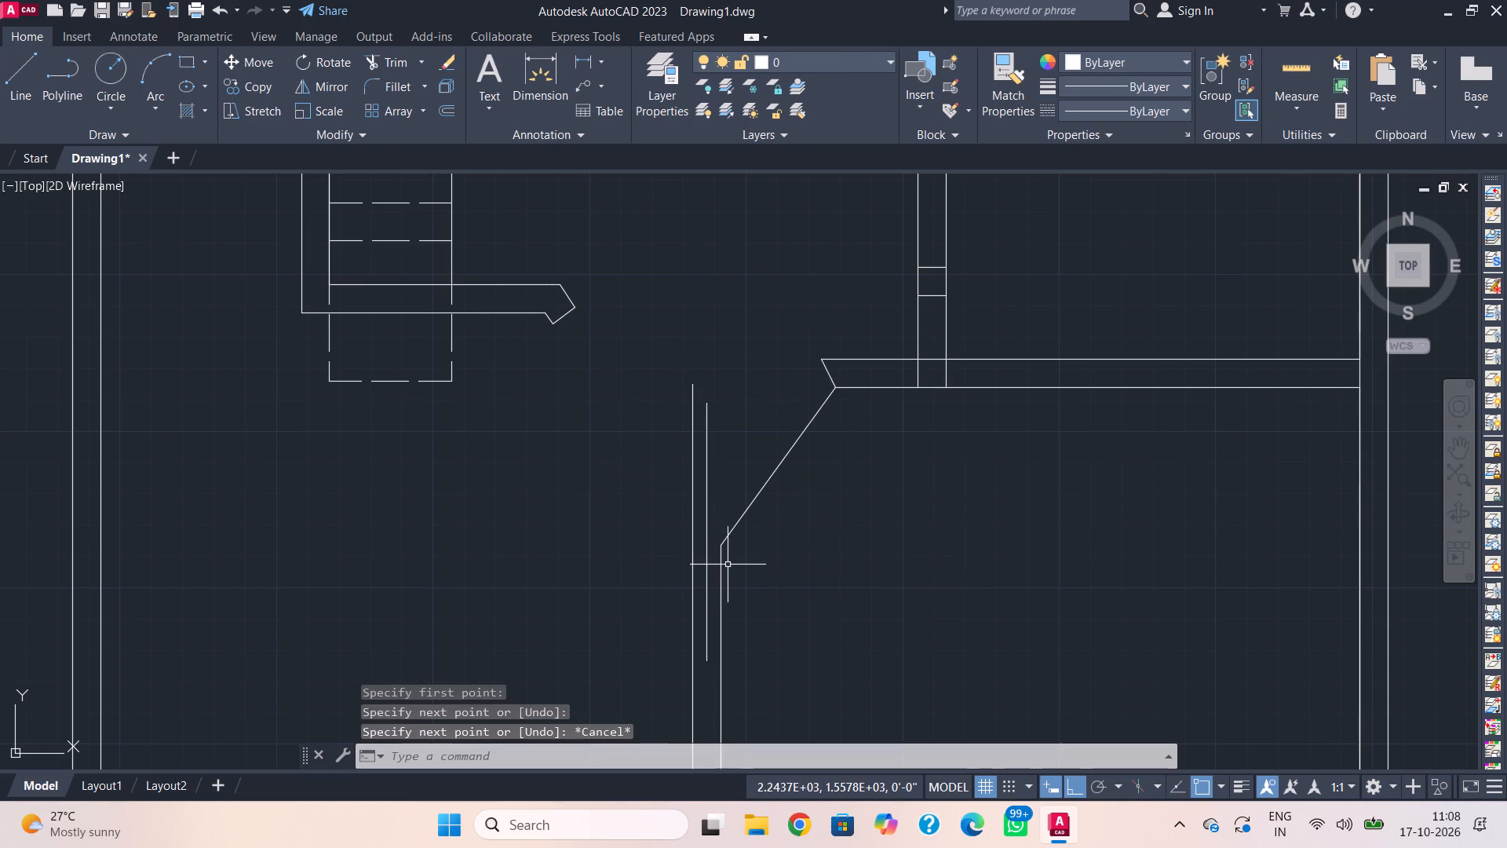
key(l)
key(space)
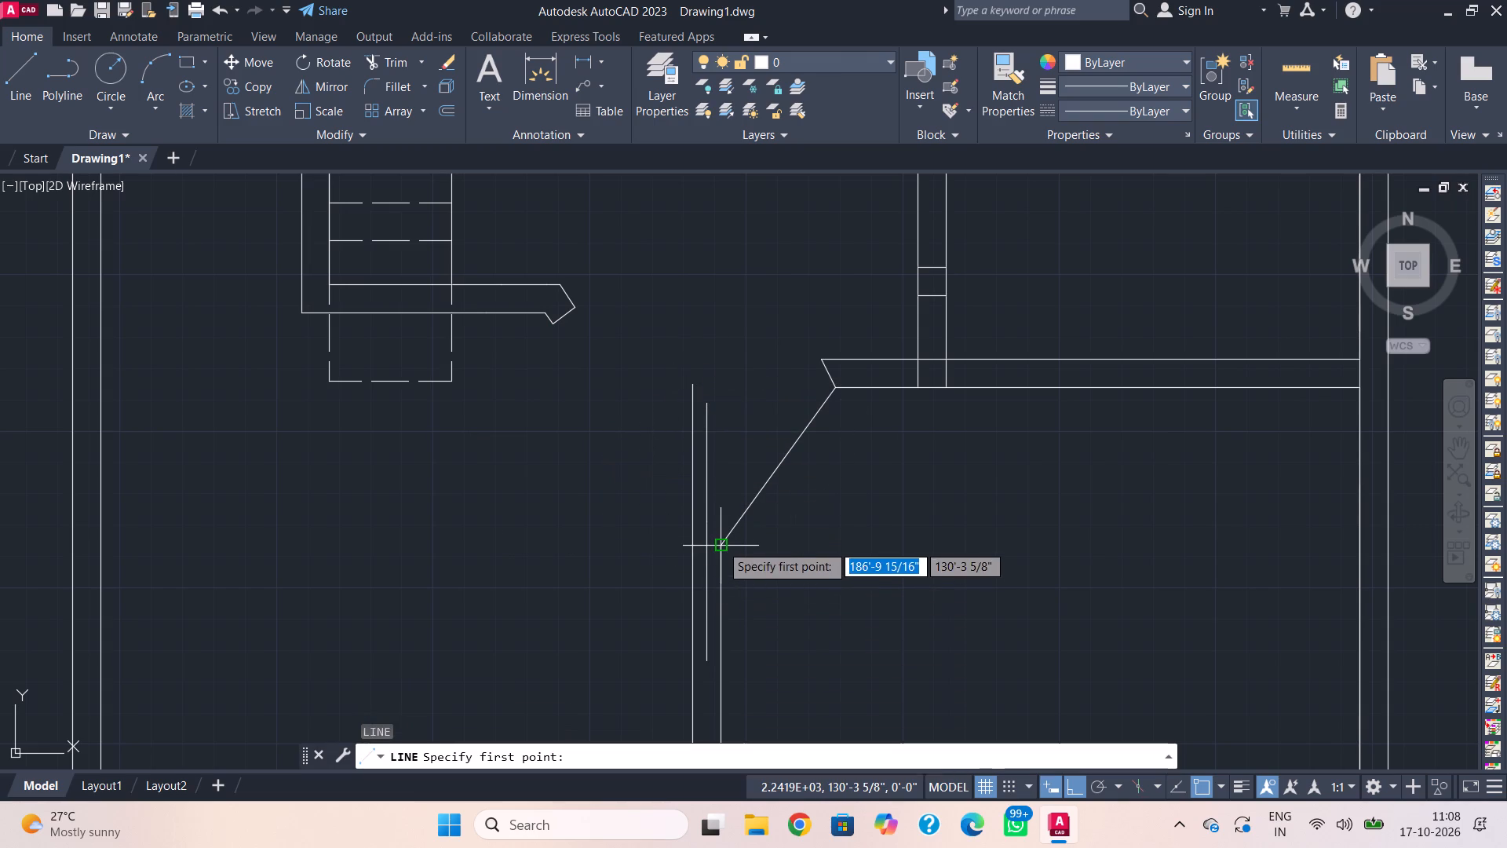
click(721, 544)
click(733, 399)
key(Escape)
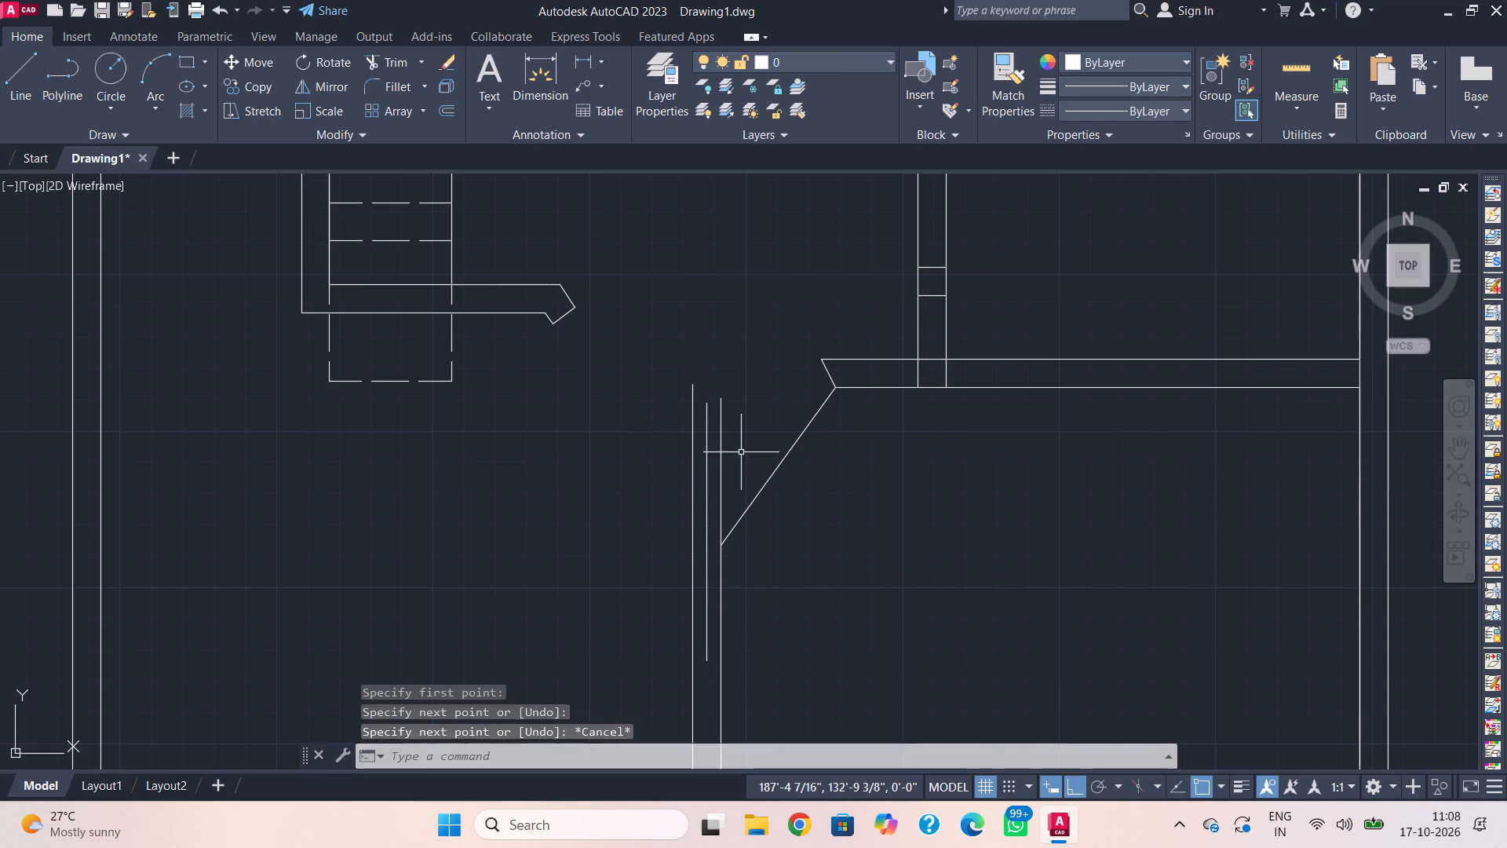
Draw a diagonal line about 7'-2" long from the stair wall's lower end corner to the left lower wall line's endpoint.
text(l)
key(space)
click(558, 327)
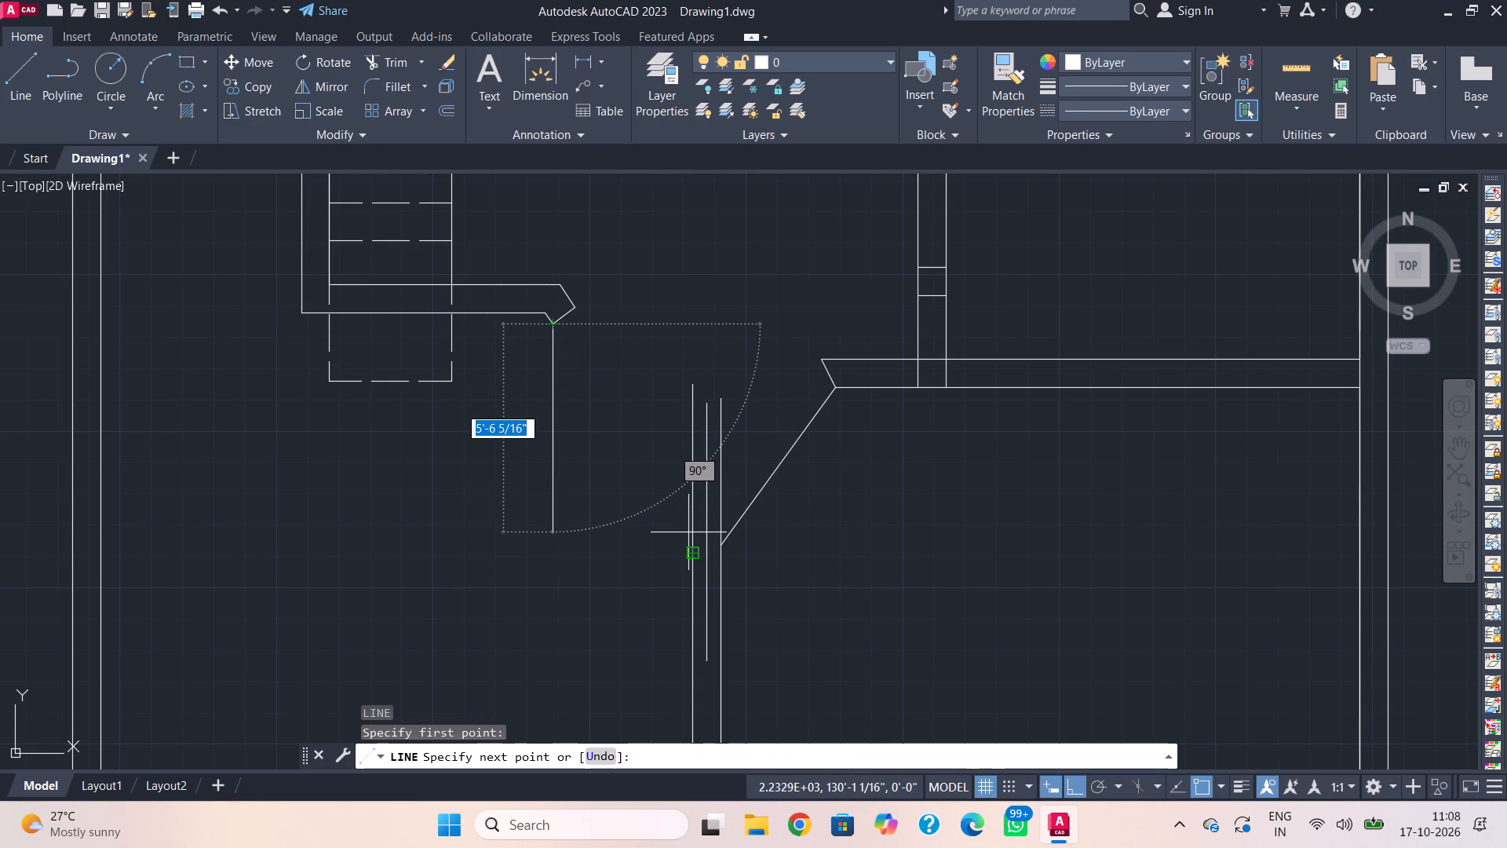
key(F8)
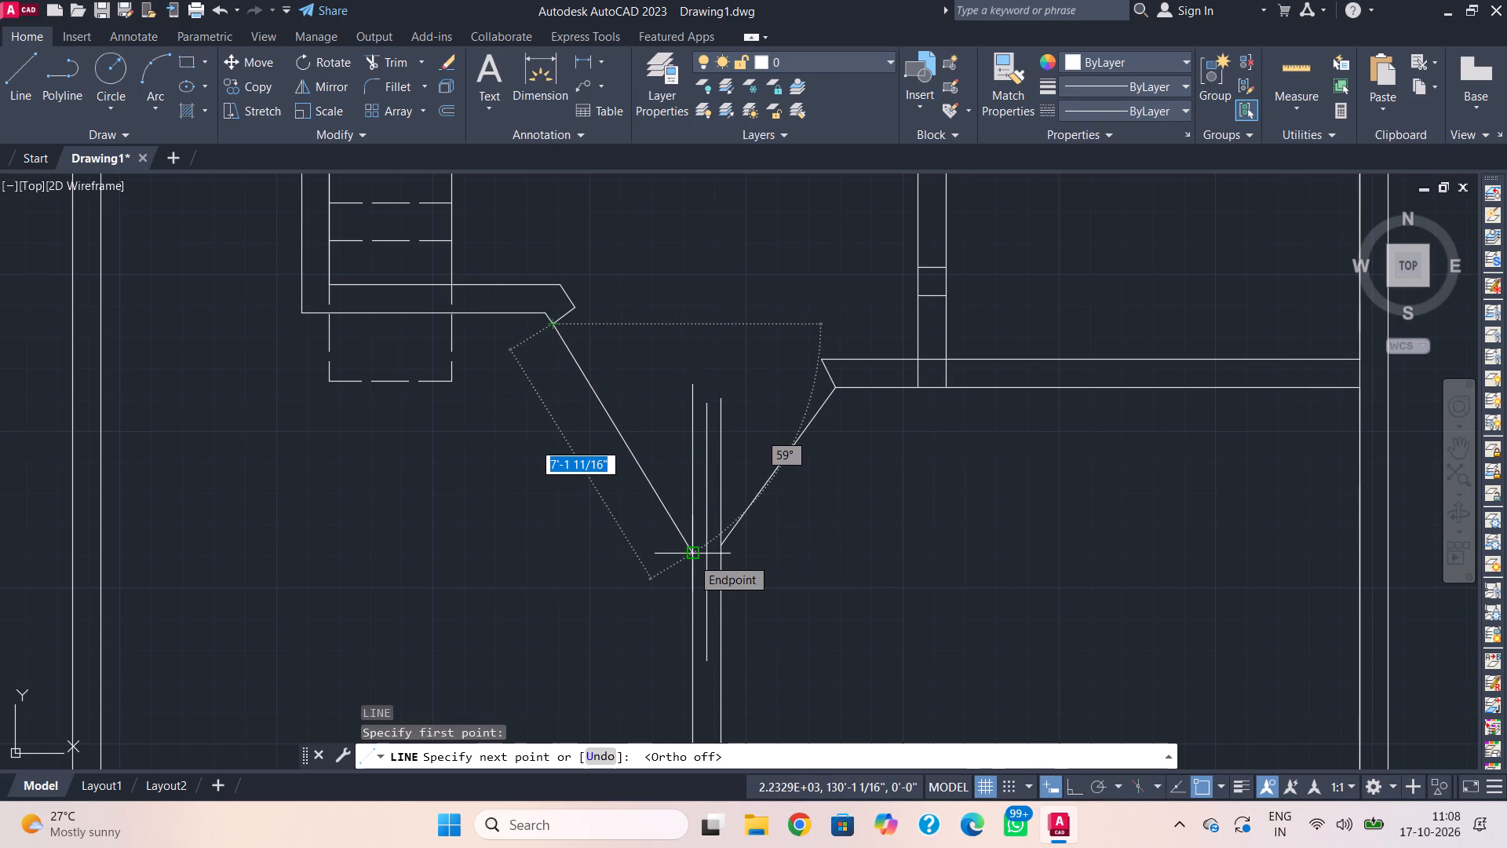
click(691, 557)
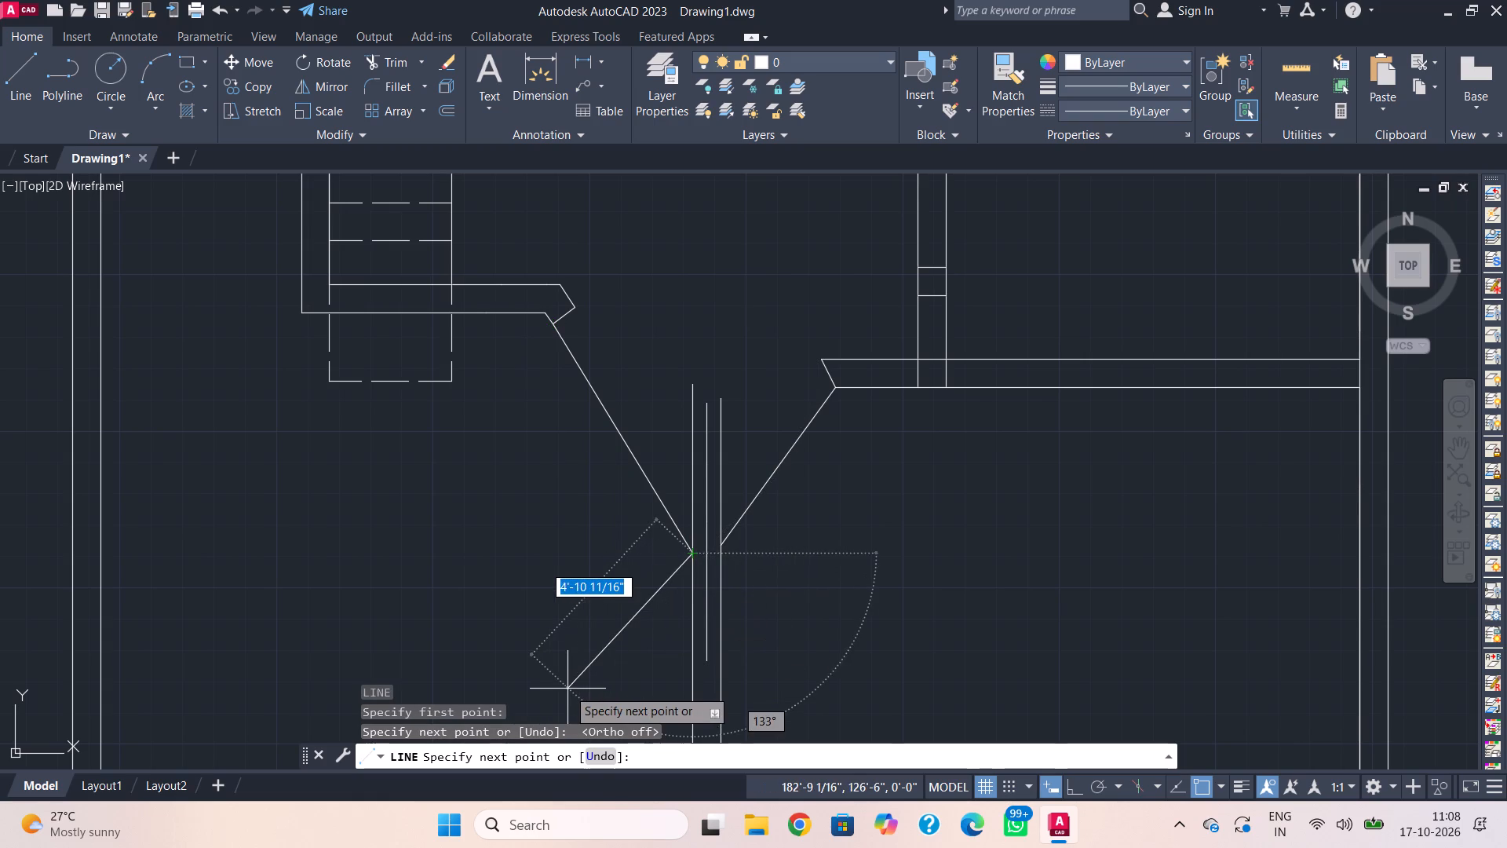
key(Escape)
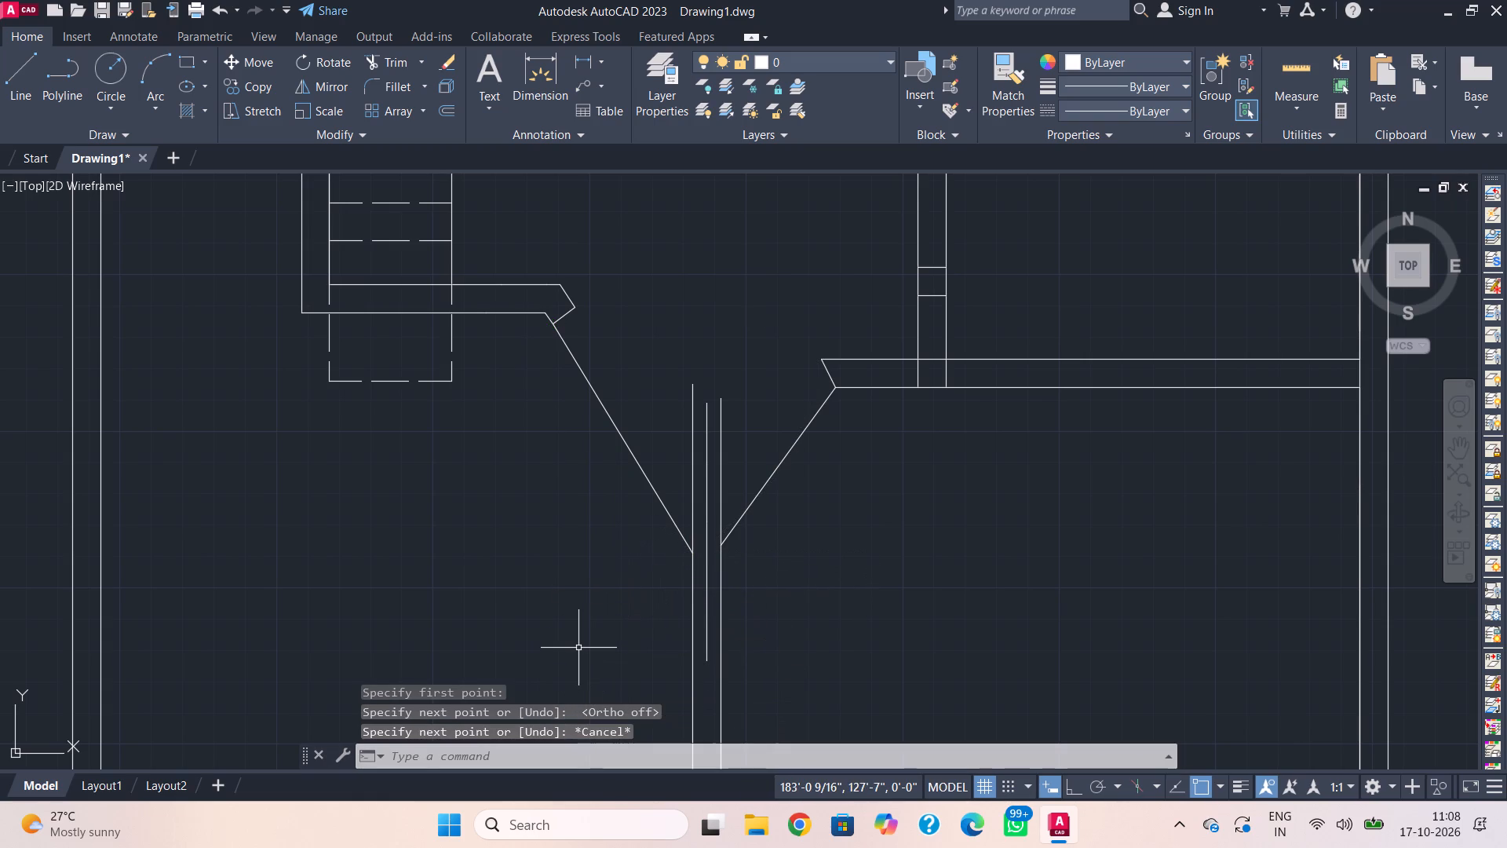
Offset the new left diagonal line 9" towards the centre line to form the diagonal wall's second face.
text(o)
key(space)
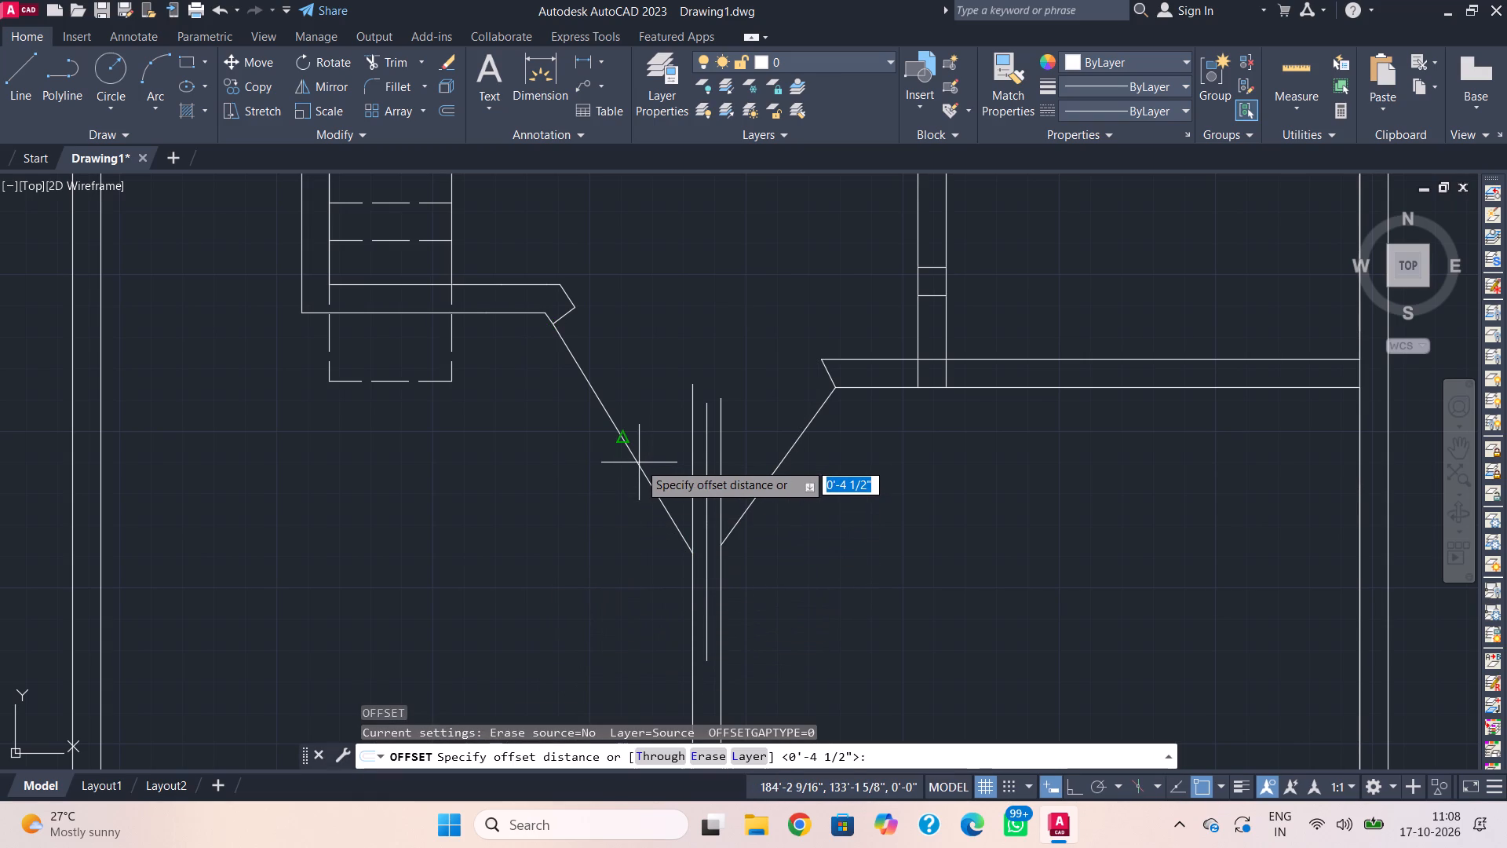
text(9")
key(Return)
click(641, 462)
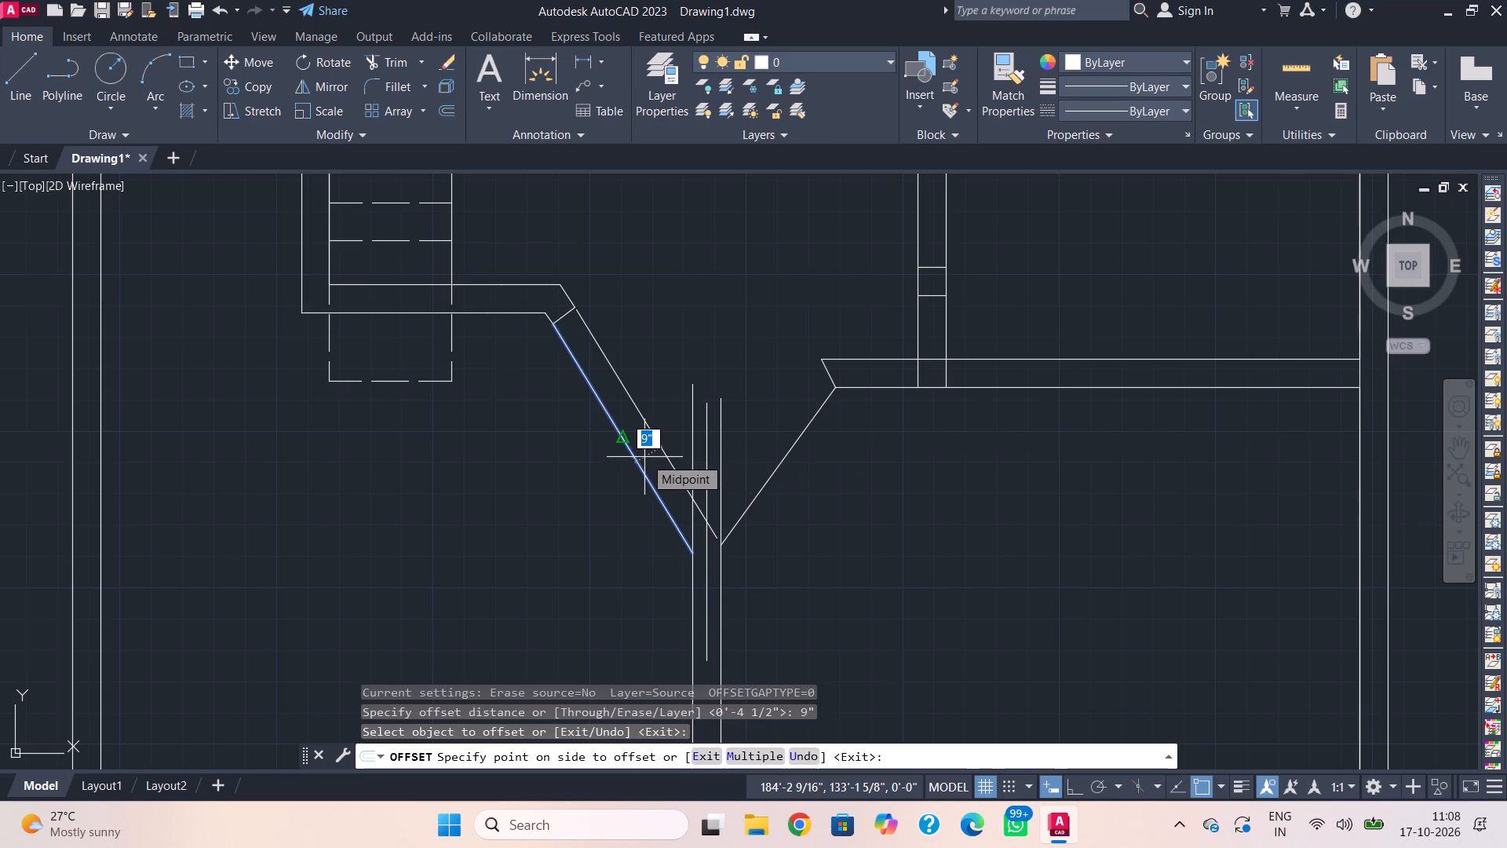
click(644, 457)
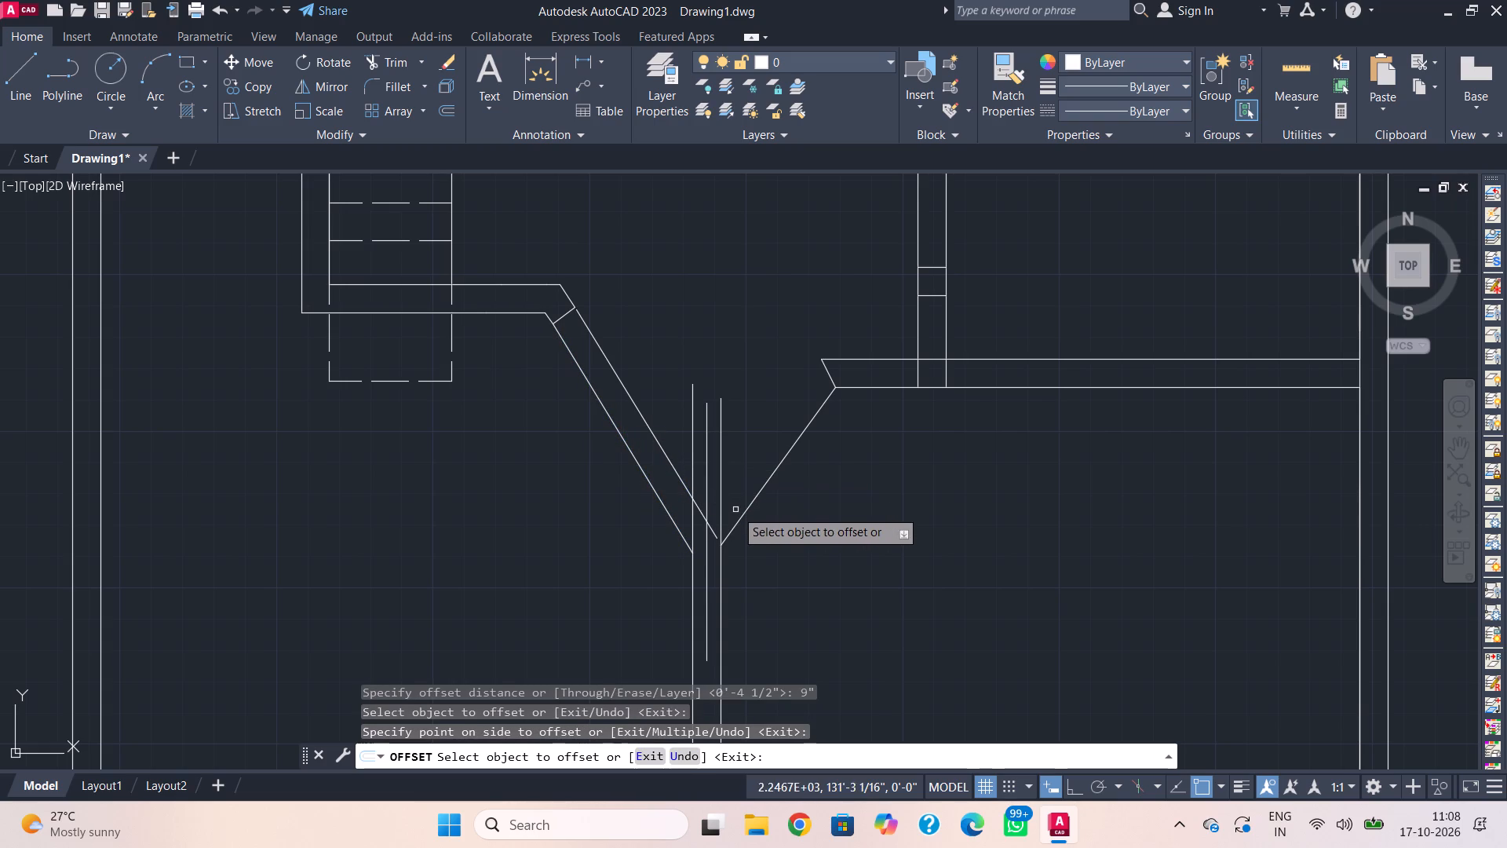
click(739, 515)
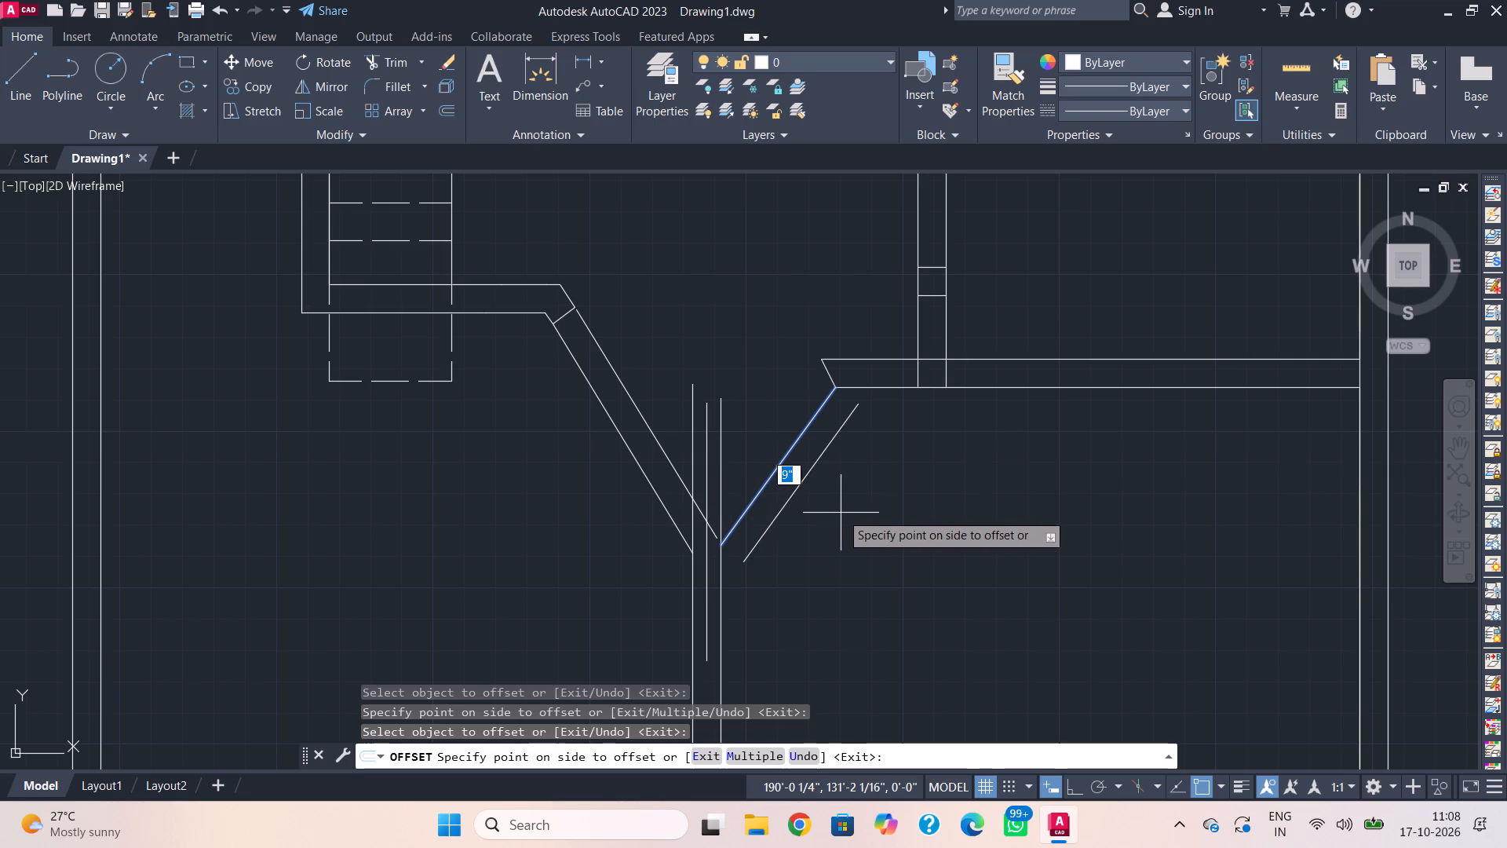
key(Escape)
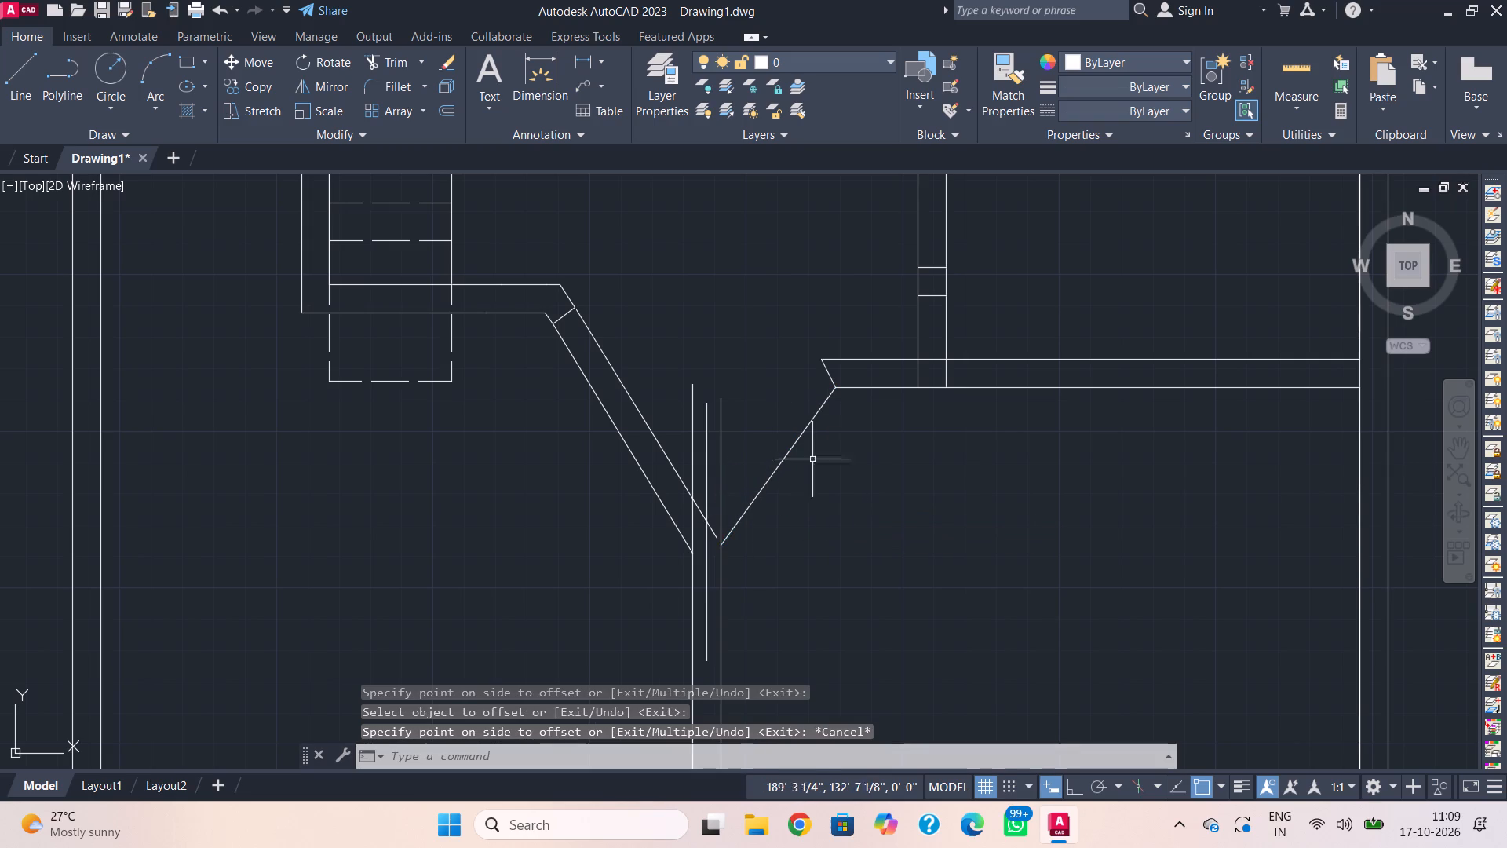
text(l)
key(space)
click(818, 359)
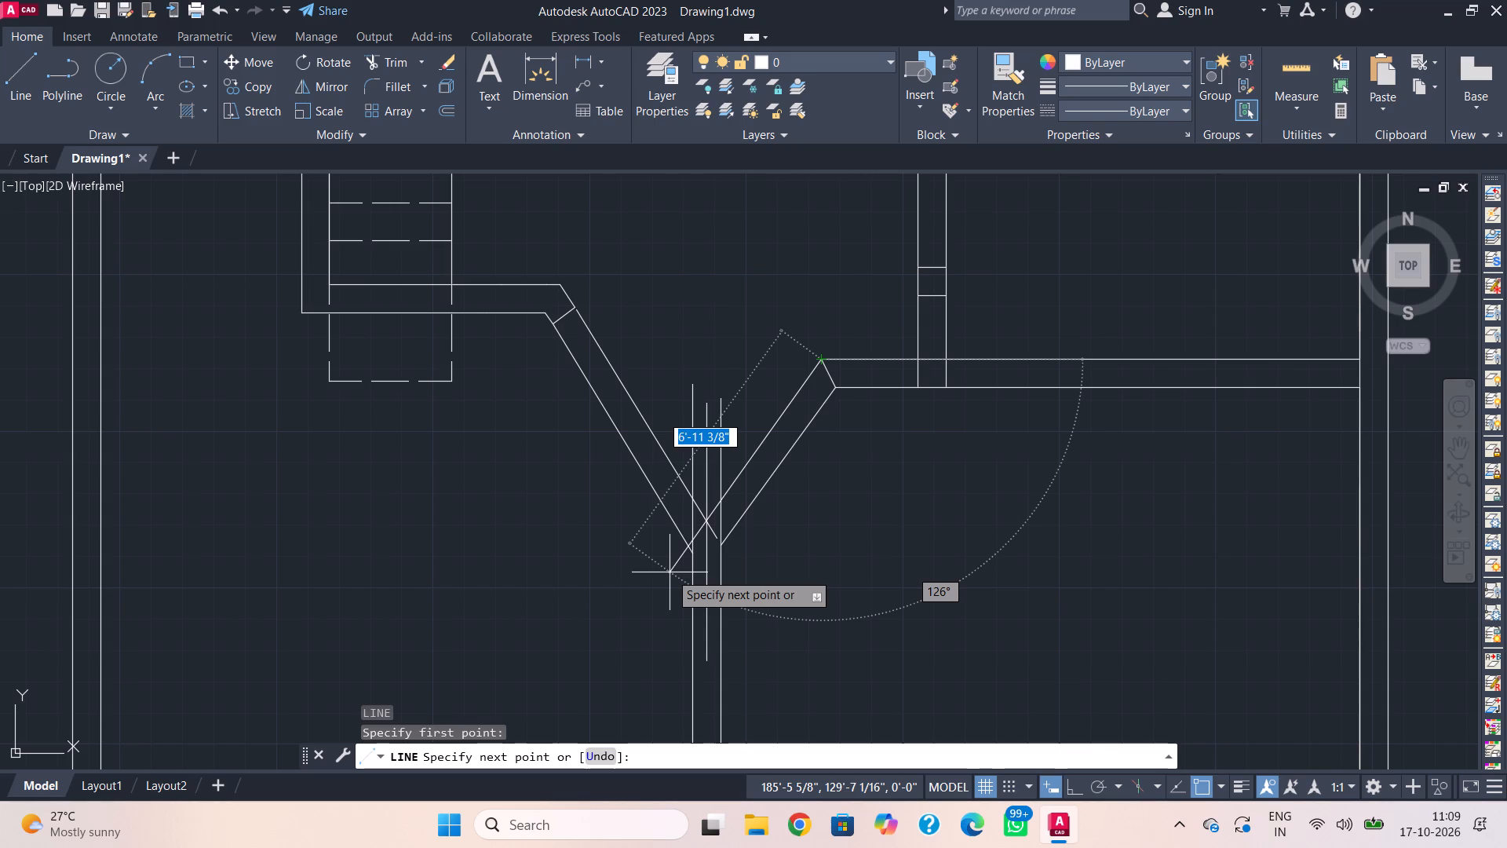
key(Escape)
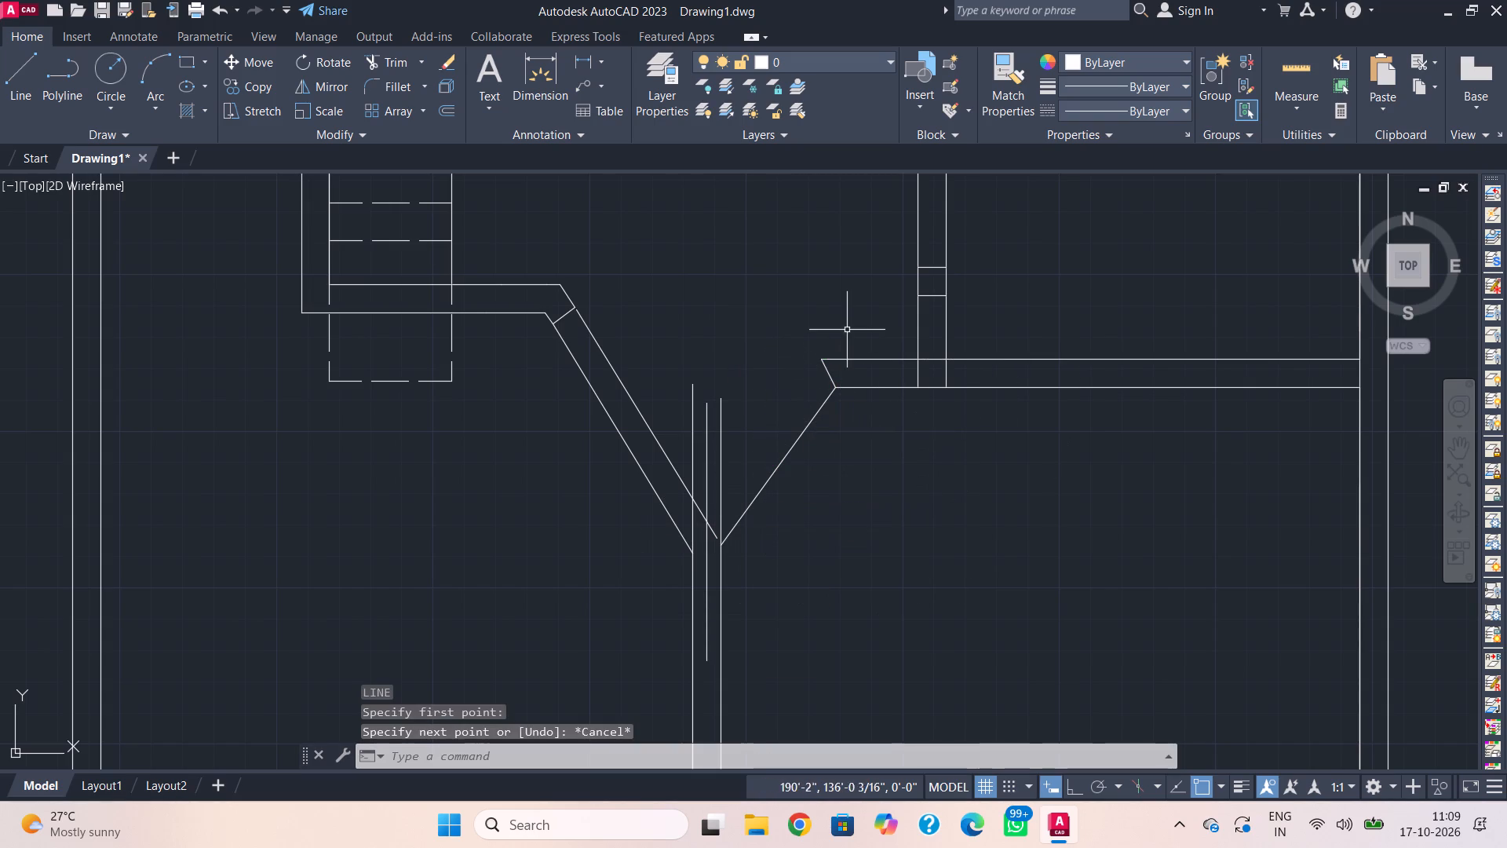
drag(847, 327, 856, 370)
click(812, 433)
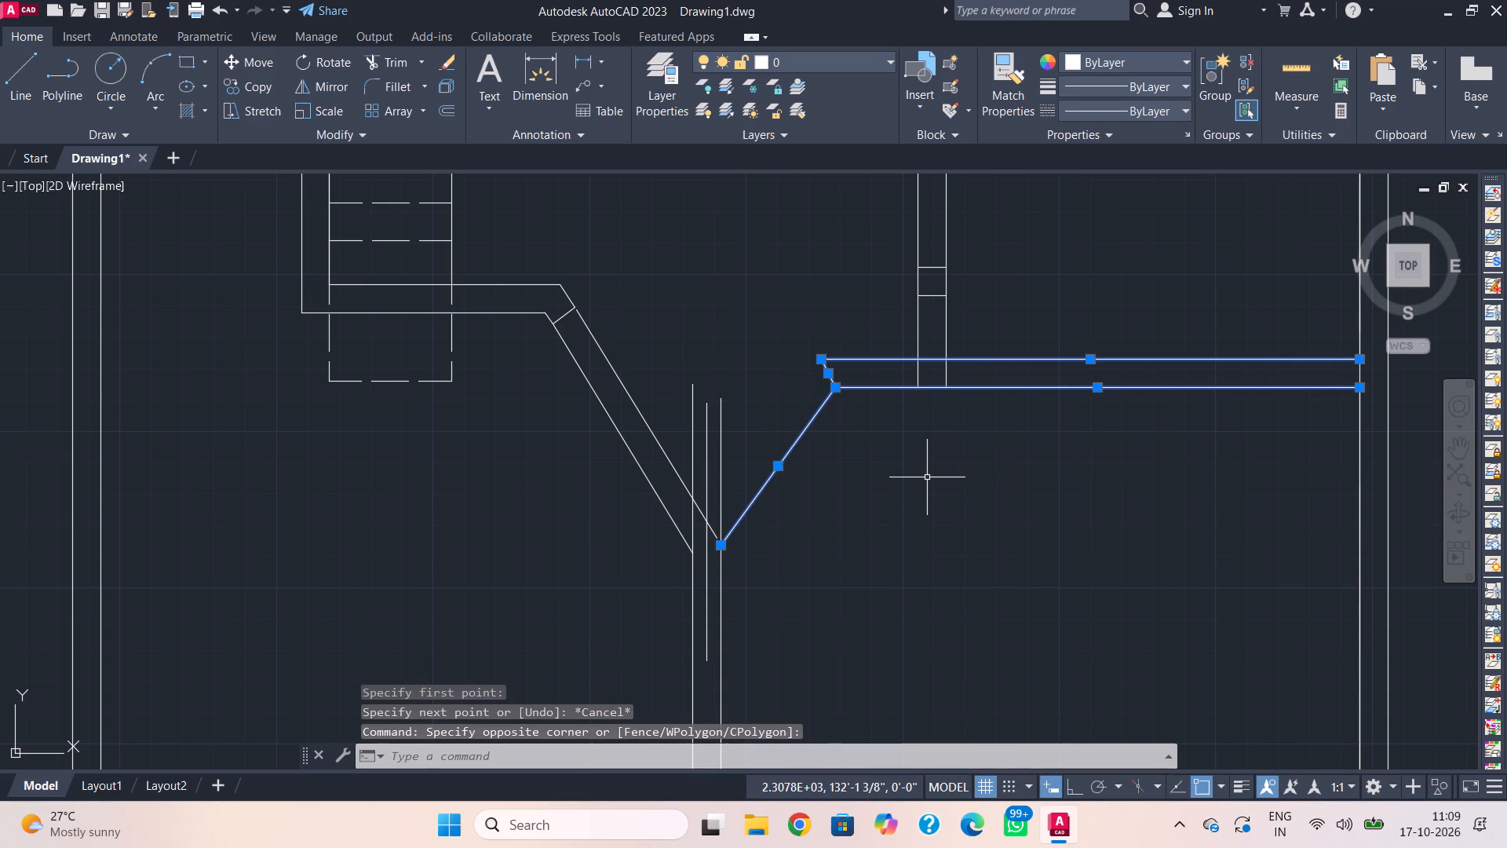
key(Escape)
Trim away the short slanted end line and the upper top-wall line's stub west of the vertical partition wall.
text(trv)
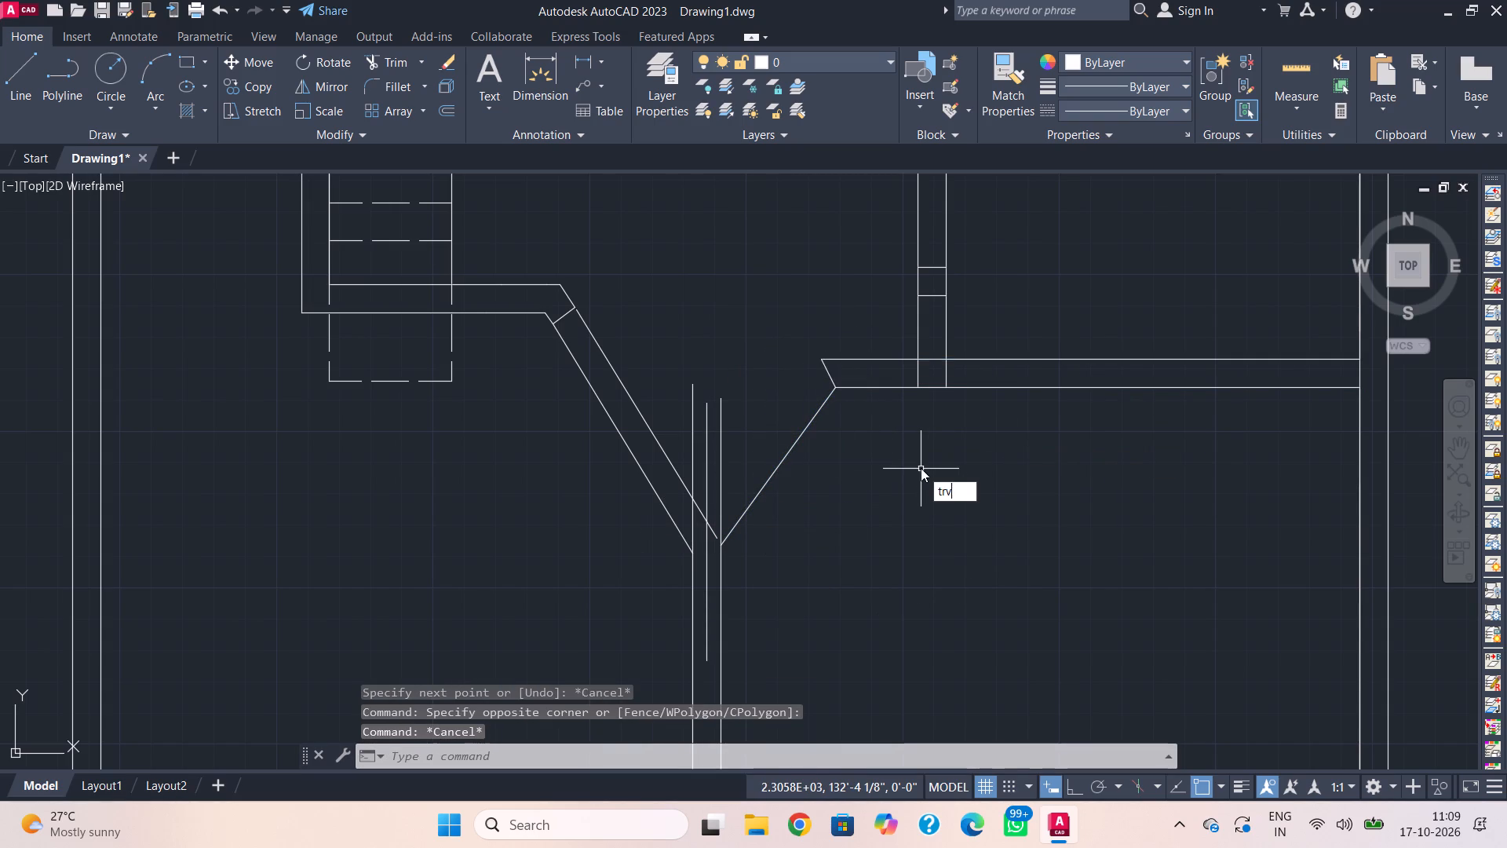
key(BackSpace)
key(space)
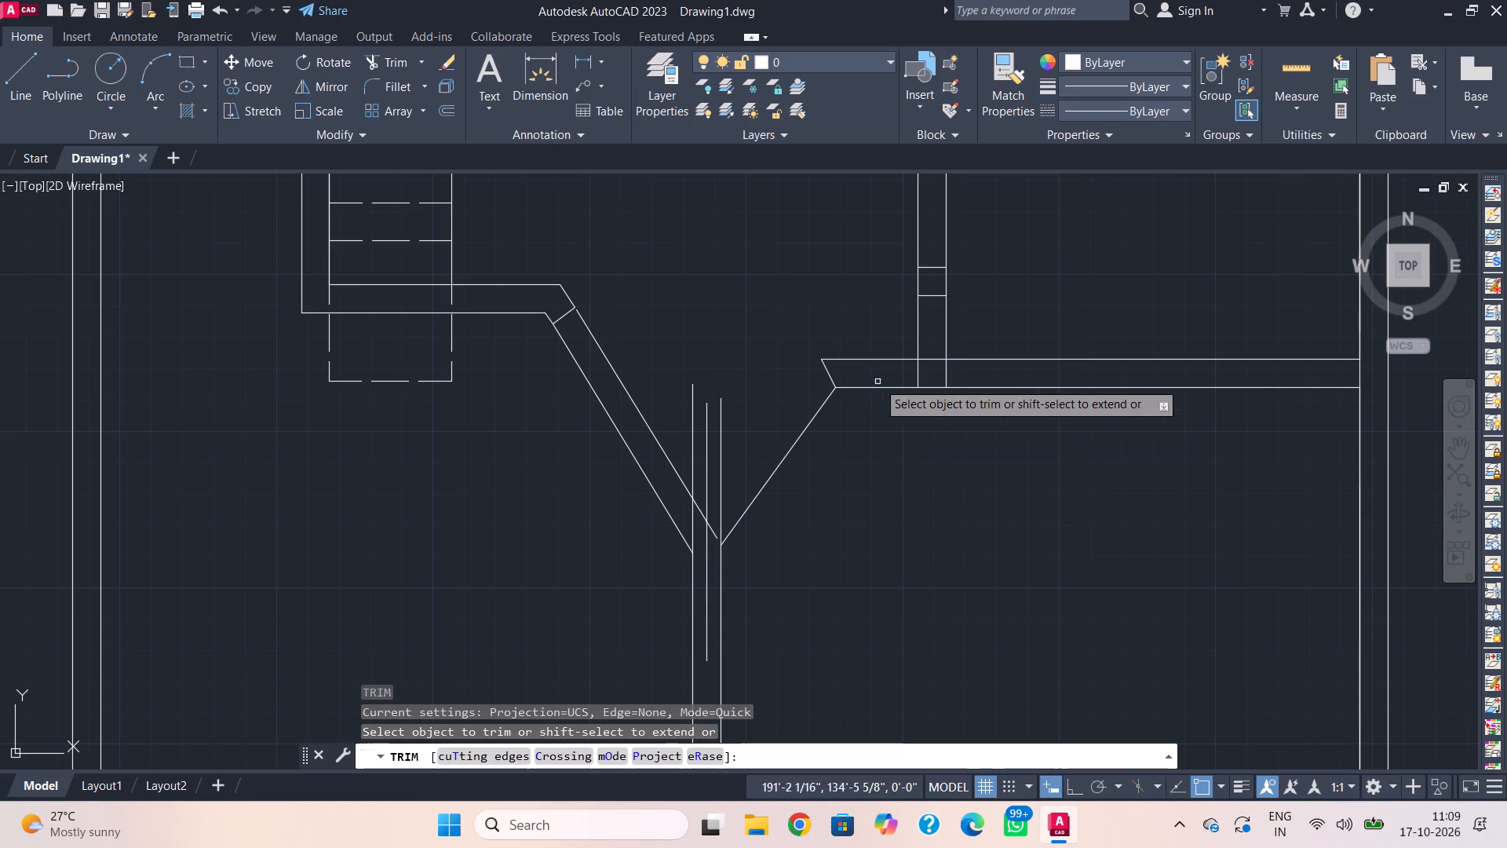
drag(839, 337, 821, 367)
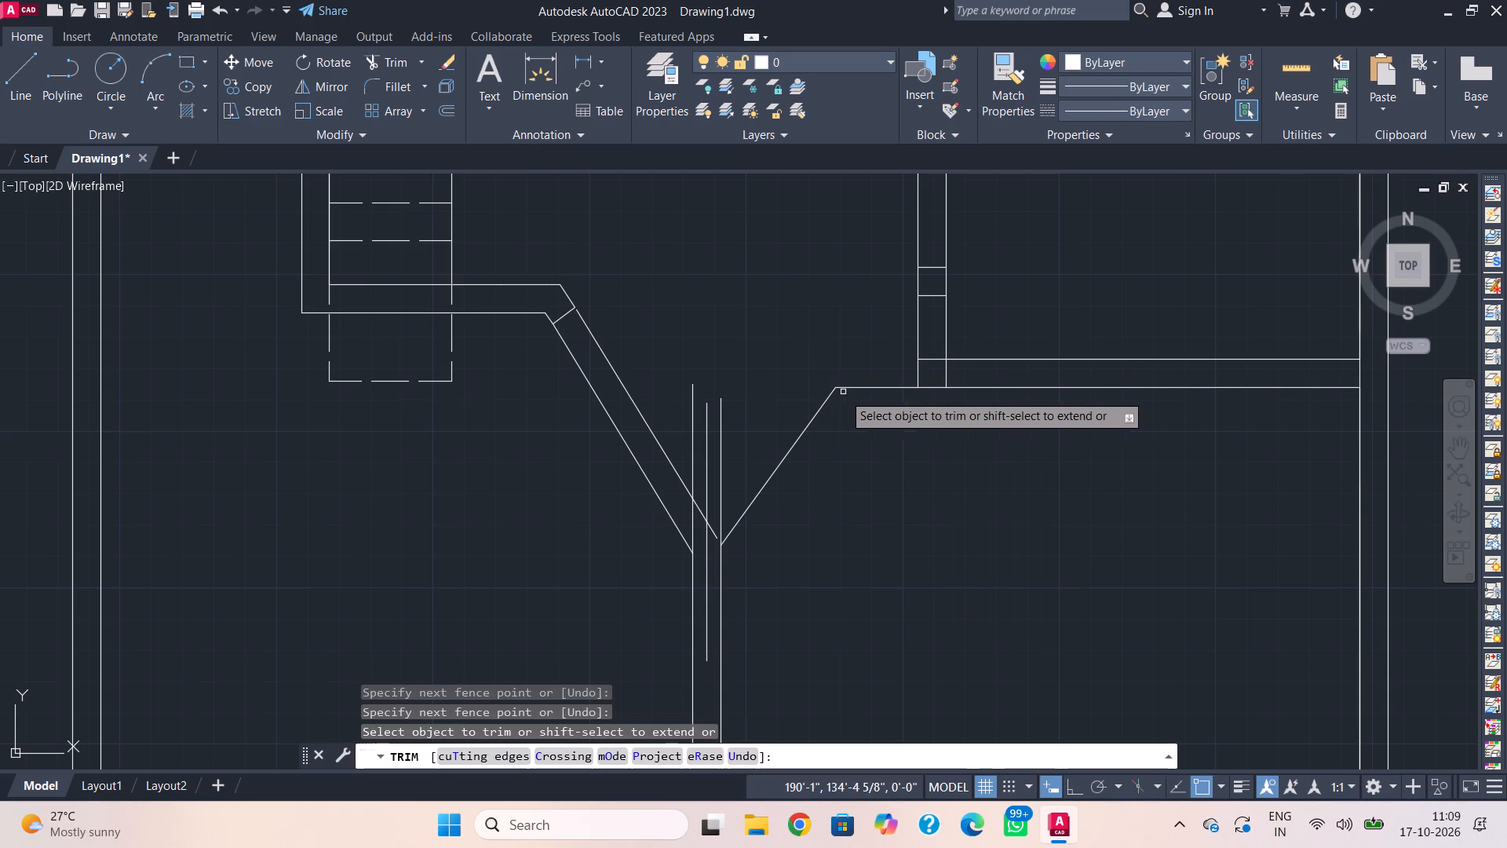
text(lo)
key(g)
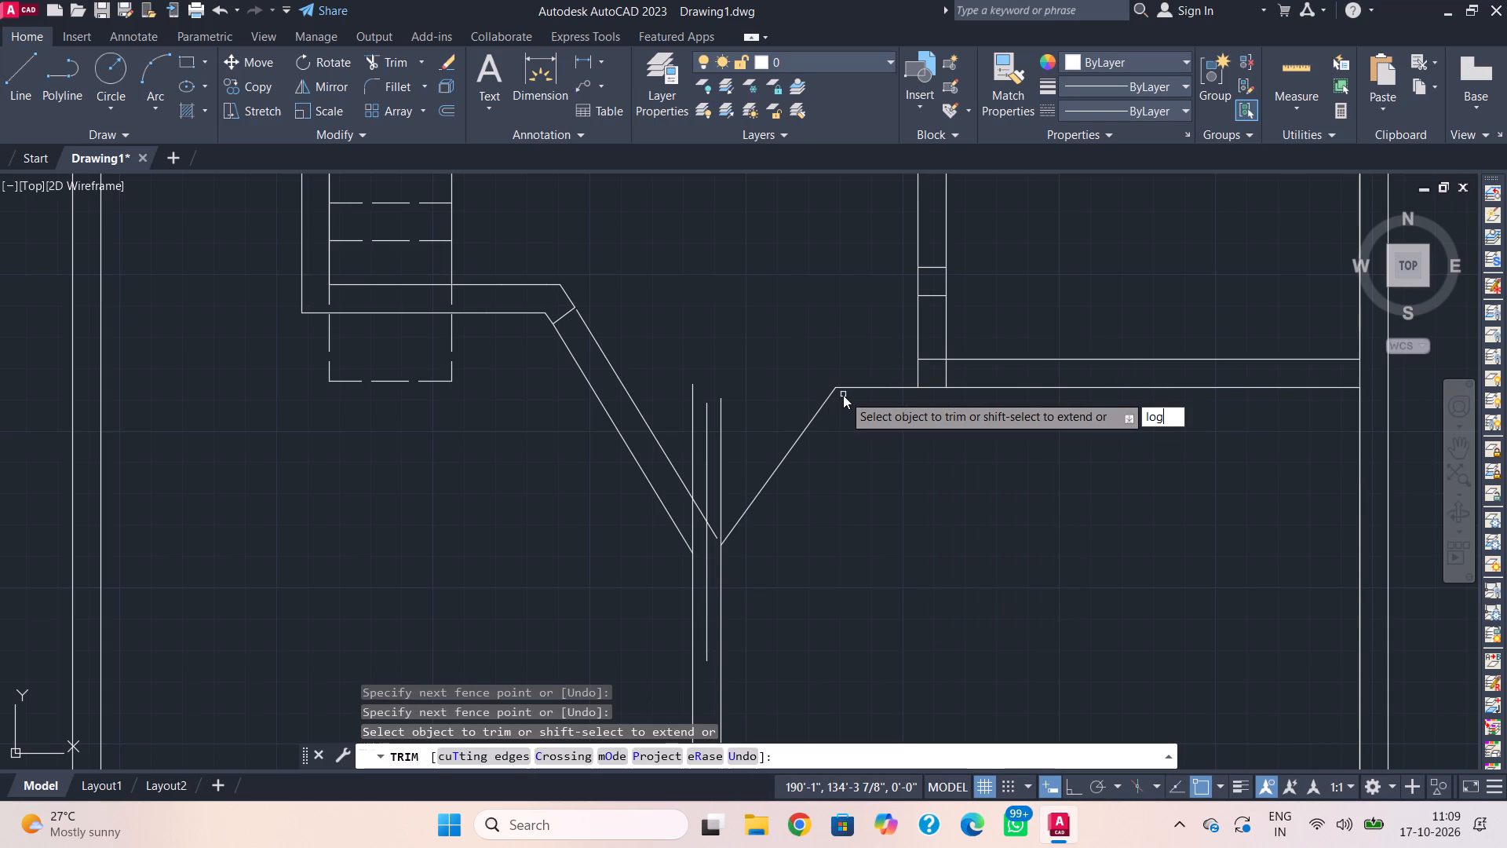
key(Escape)
key(Escape)
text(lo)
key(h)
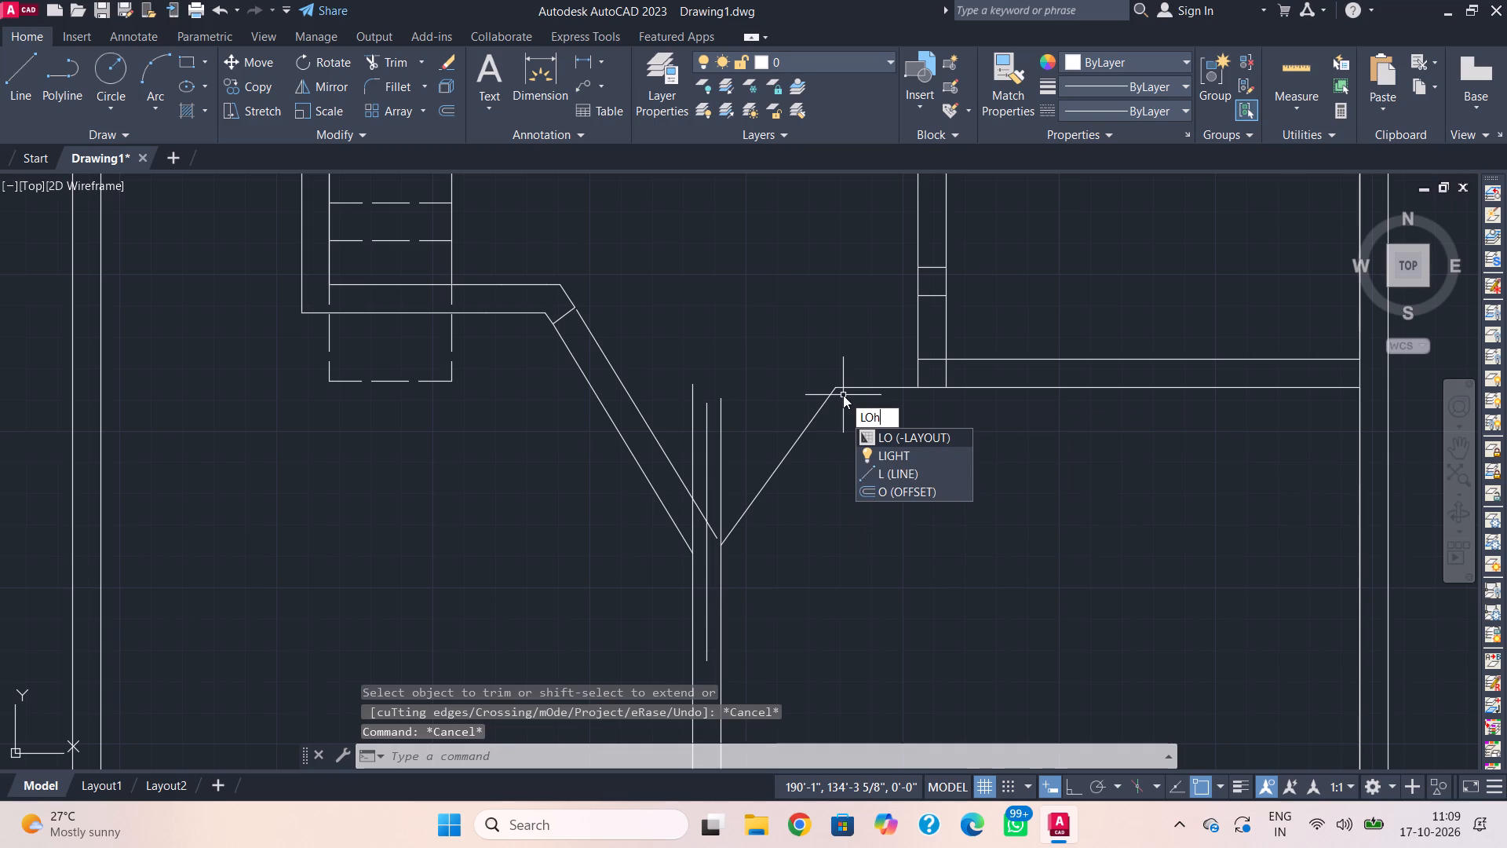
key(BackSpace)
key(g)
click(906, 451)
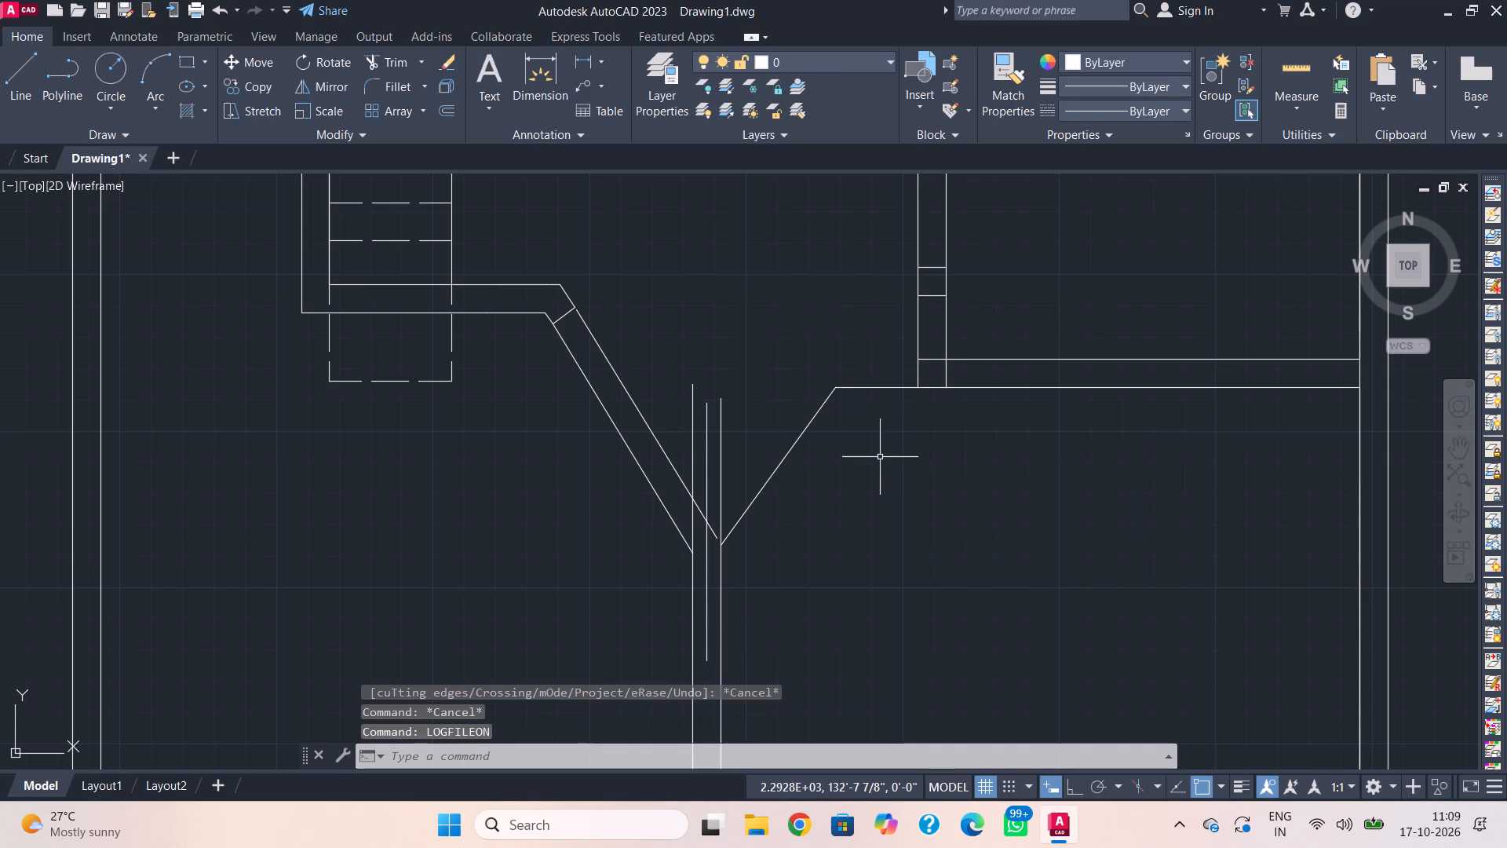
Draw a line about 1'-7" west from the partition corner along the upper top-wall line, continuing about 3'-2" straight down.
text(l)
key(space)
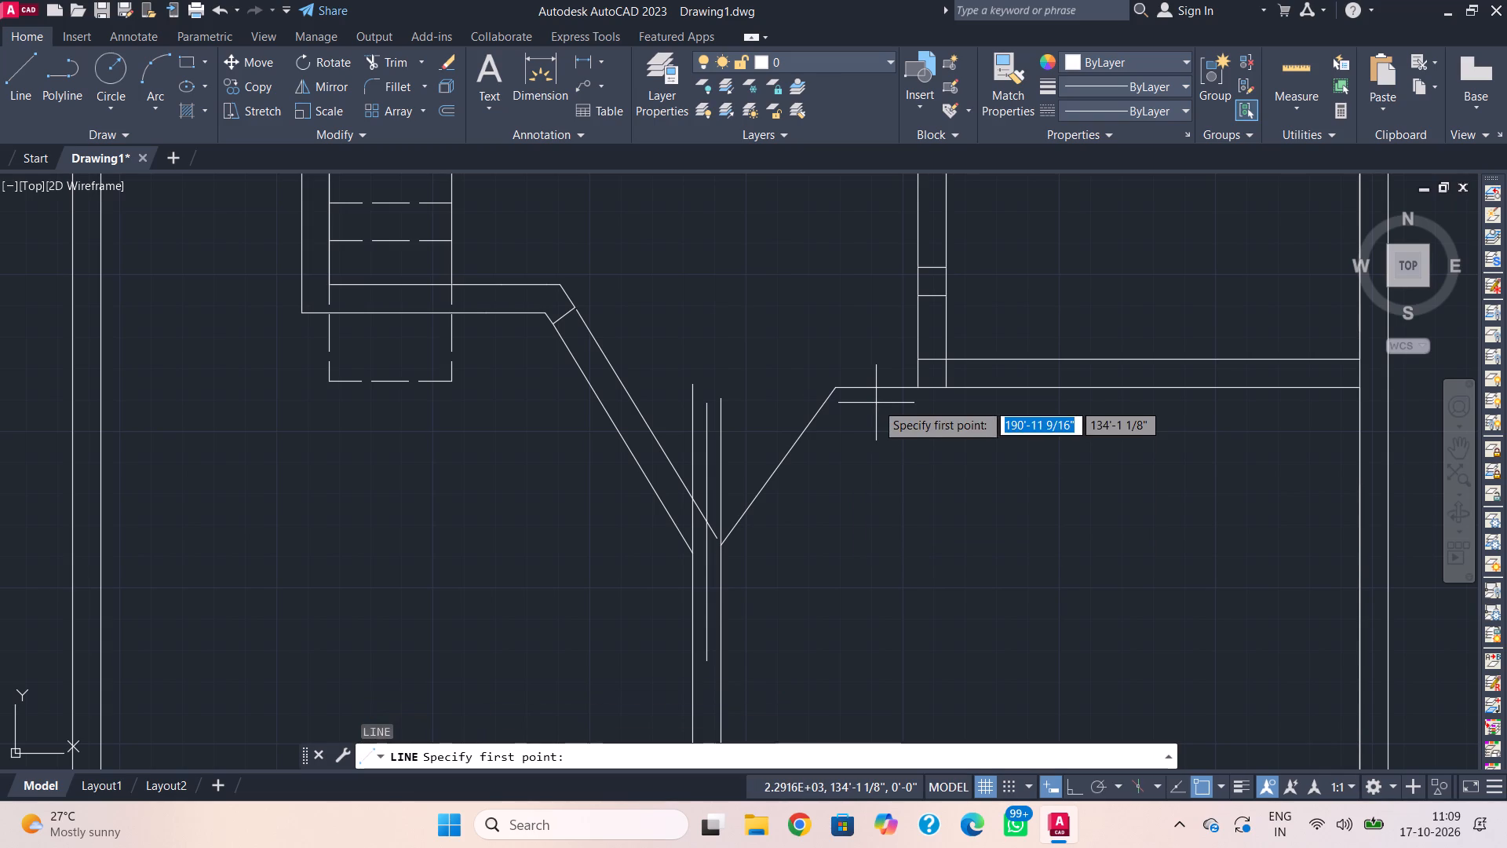
click(918, 361)
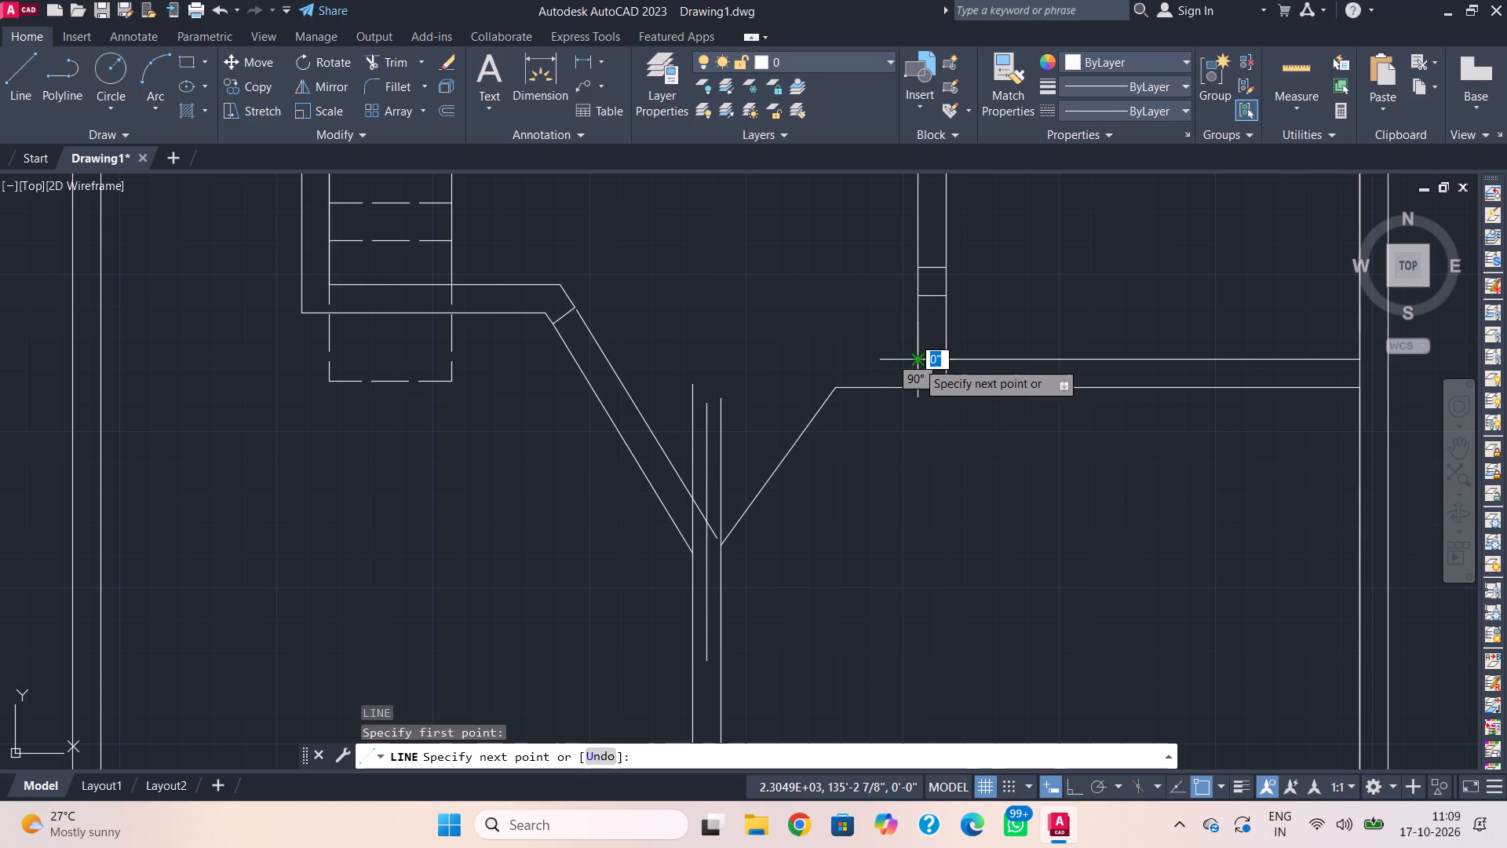
click(859, 364)
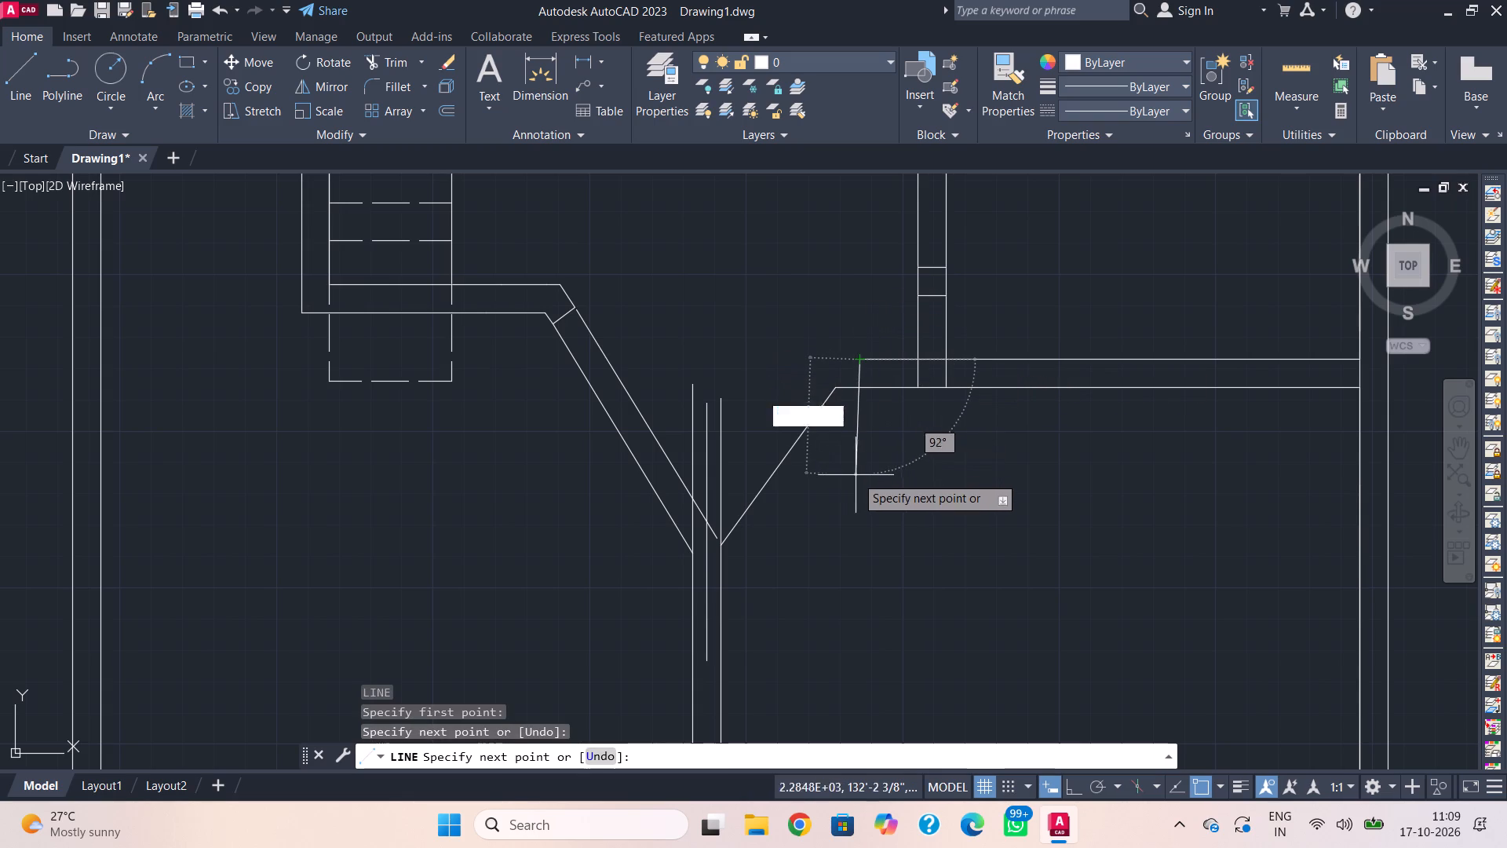
key(F8)
click(857, 481)
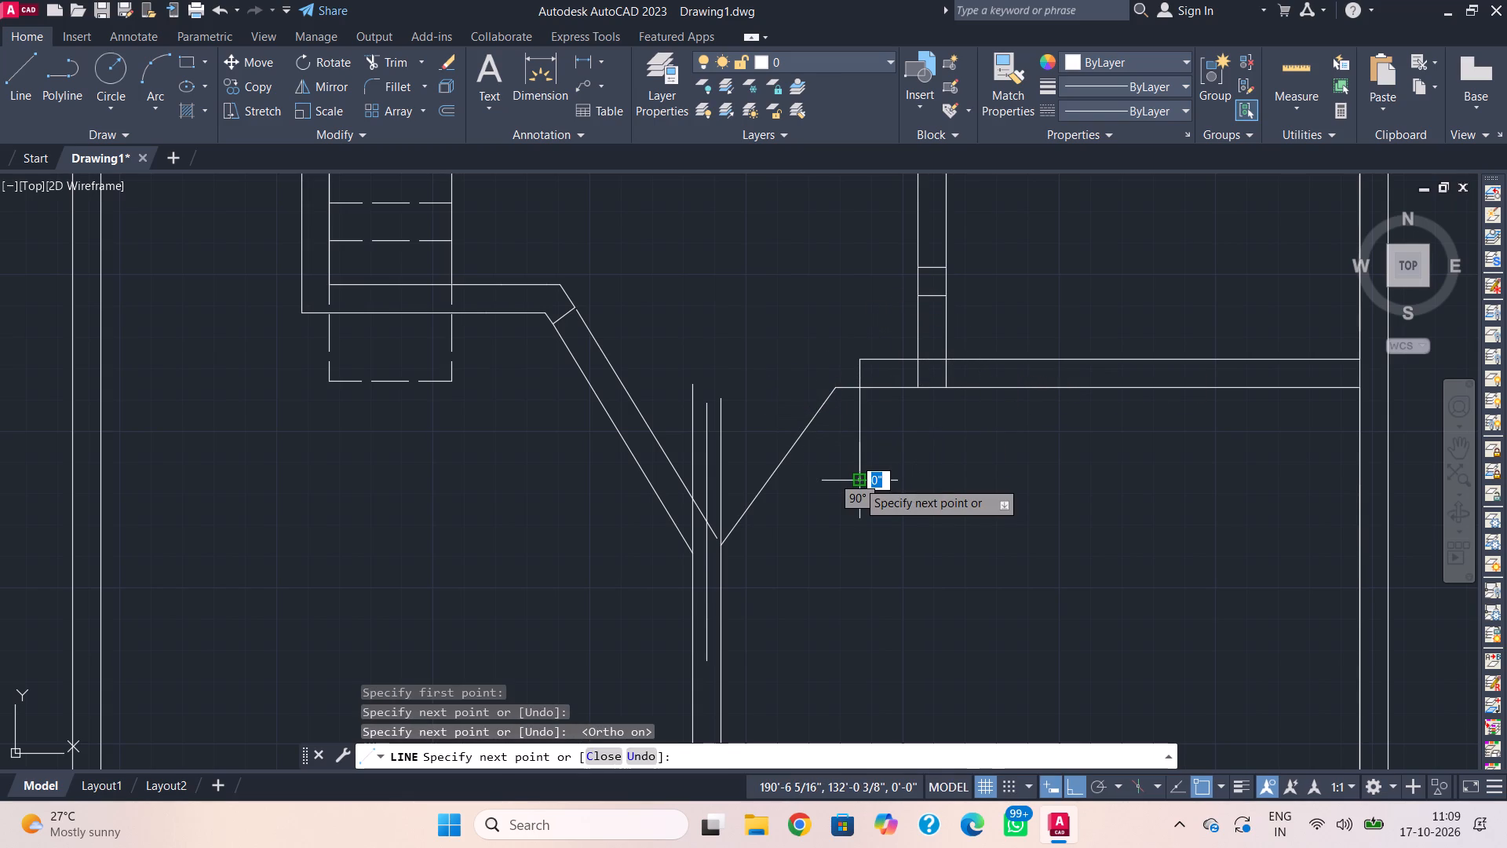
key(Escape)
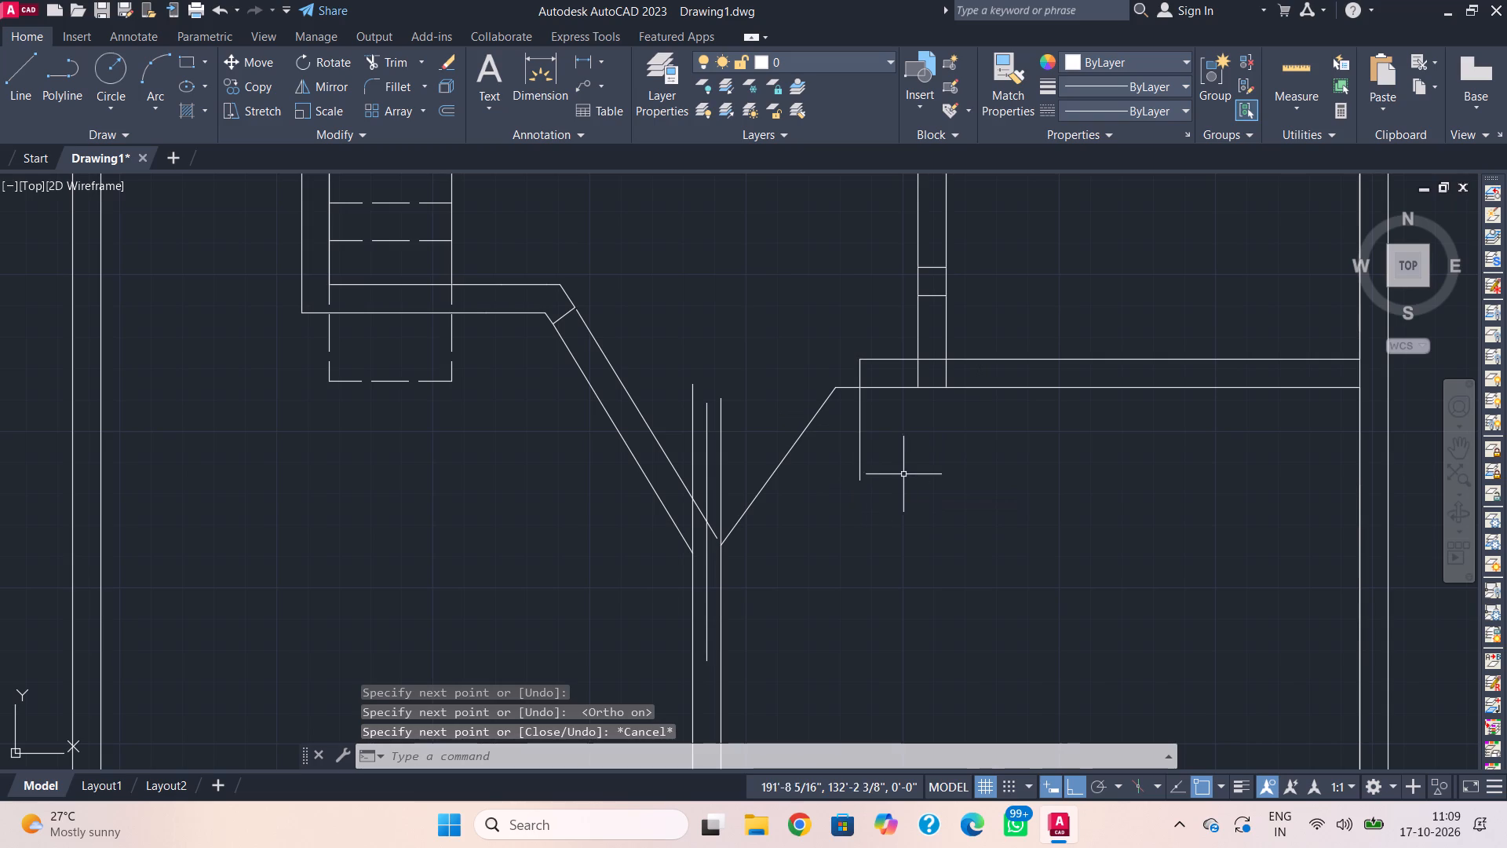
Draw a line about 6" further west from that corner, continuing diagonally to where the vertical line crosses the lower top-wall line.
text(l)
key(space)
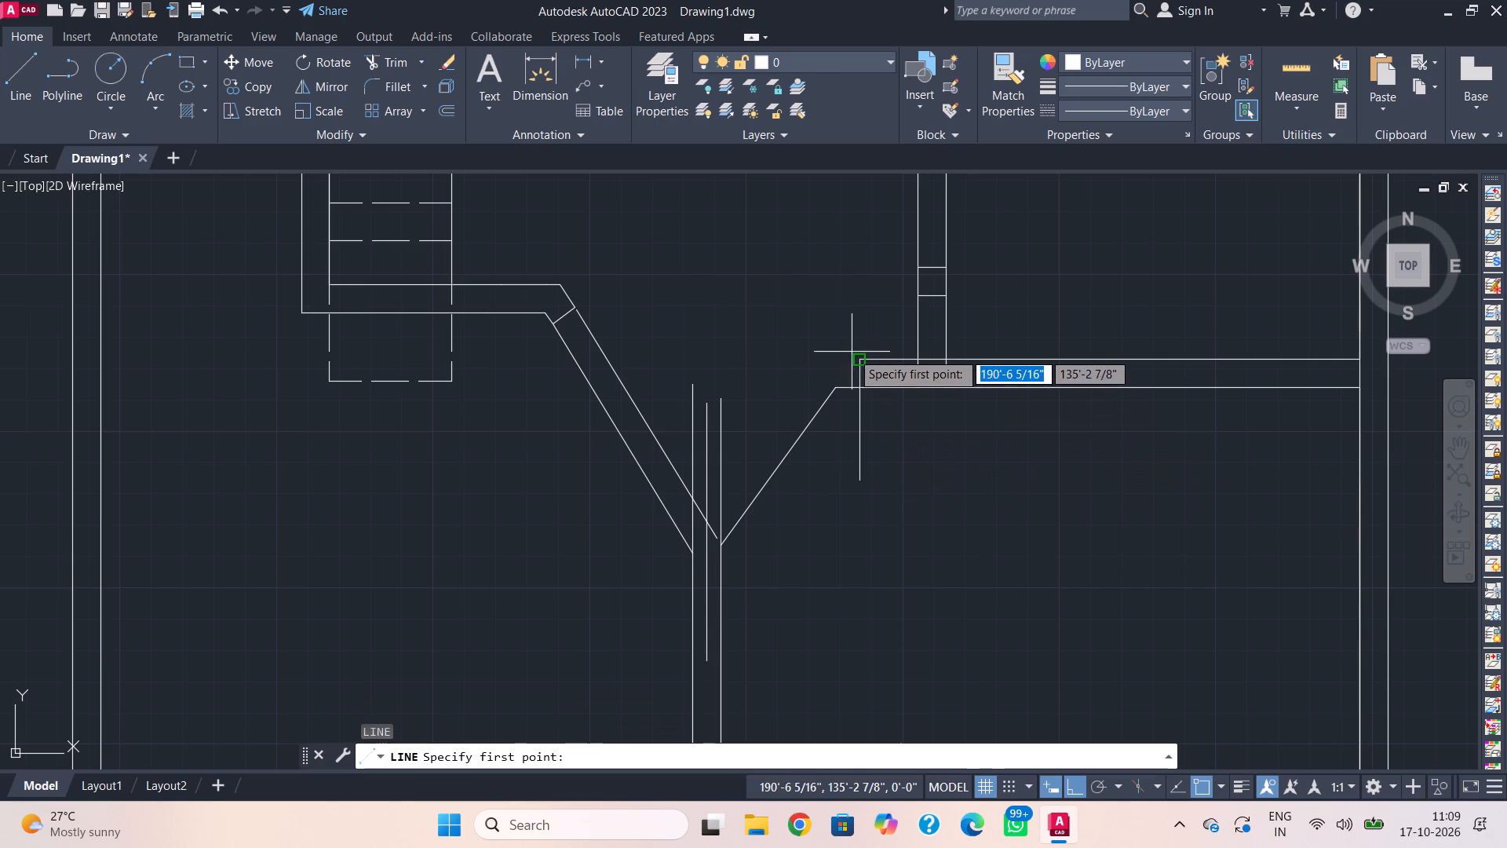
click(863, 360)
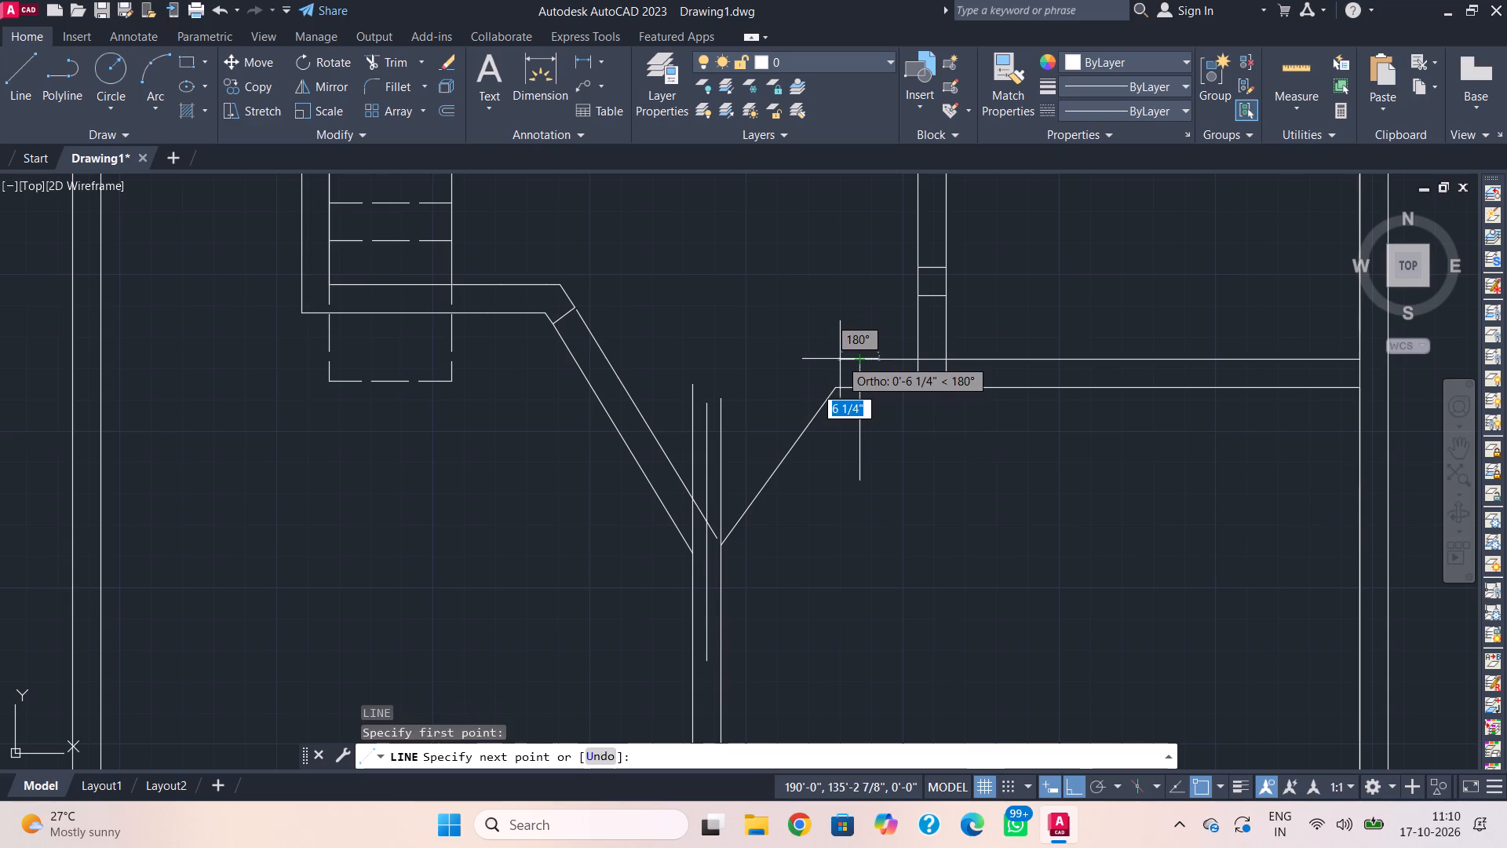
click(840, 359)
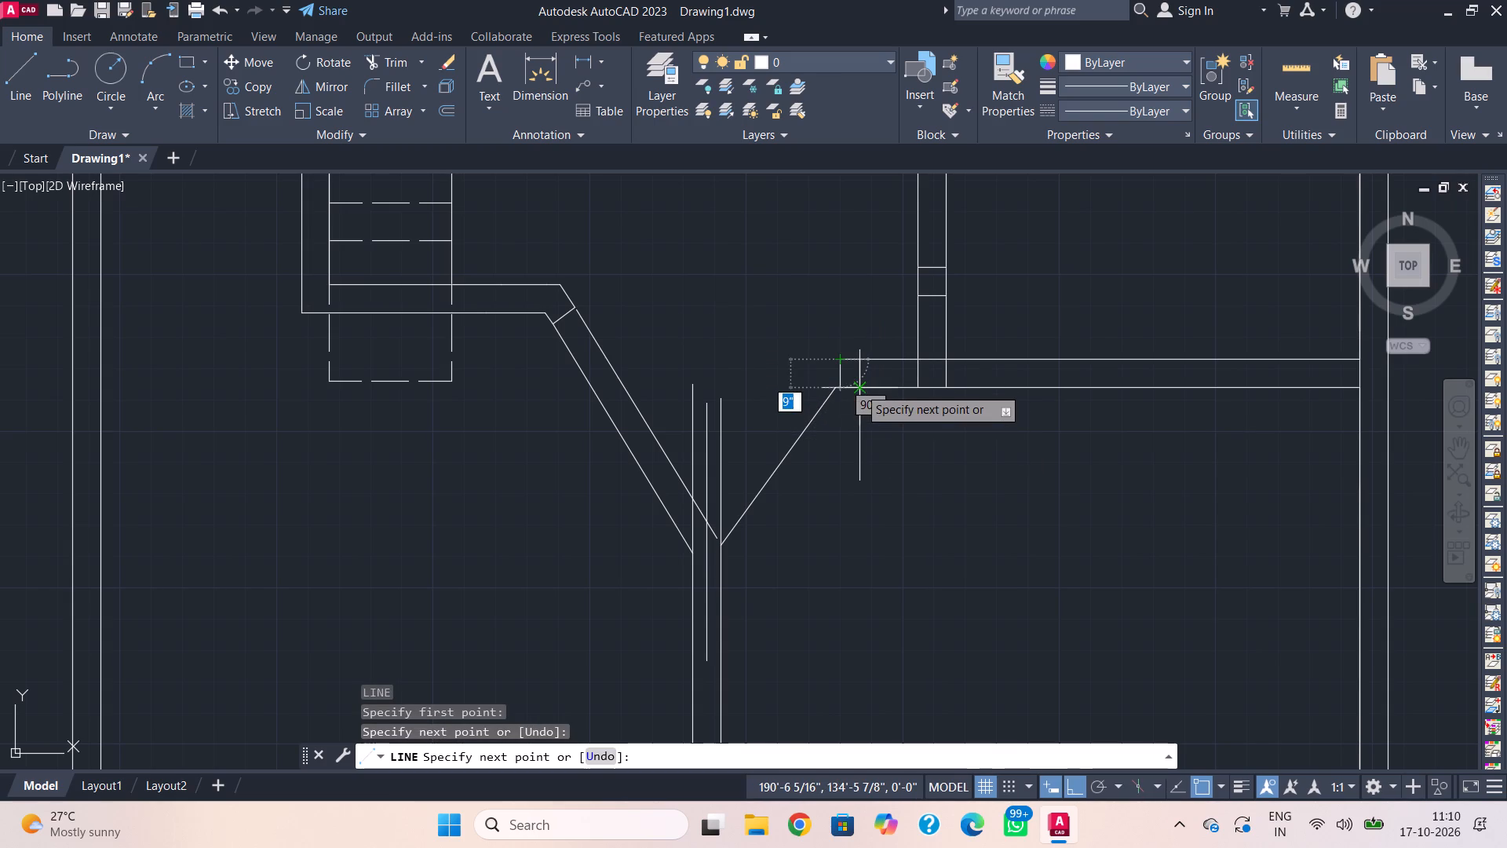
click(859, 387)
key(Escape)
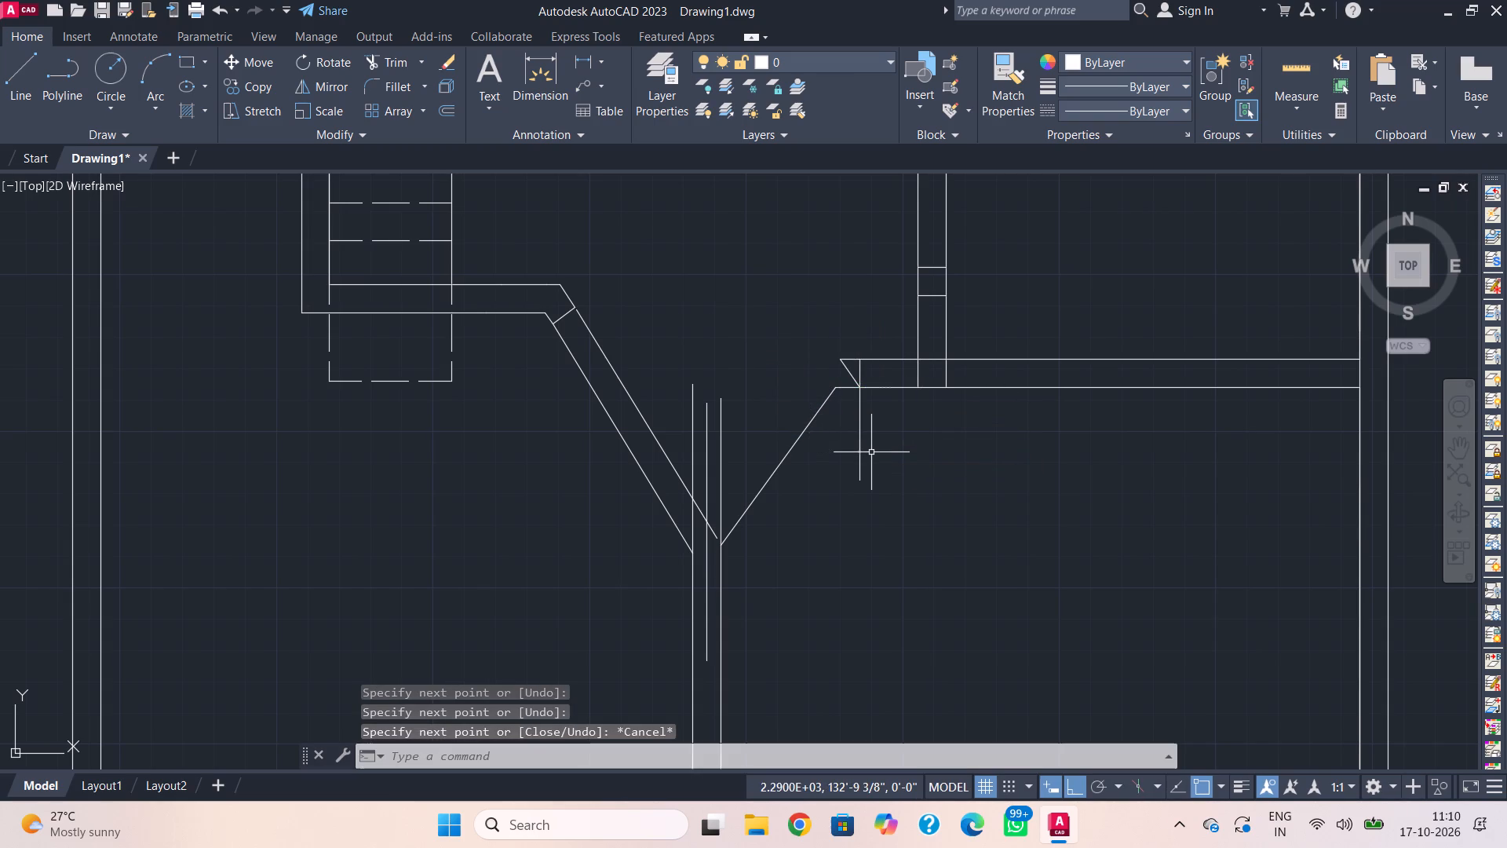
Trim away the lower top-wall line's west stub, the old right diagonal line and the vertical line's part below the wall.
click(838, 387)
key(Escape)
text(tr)
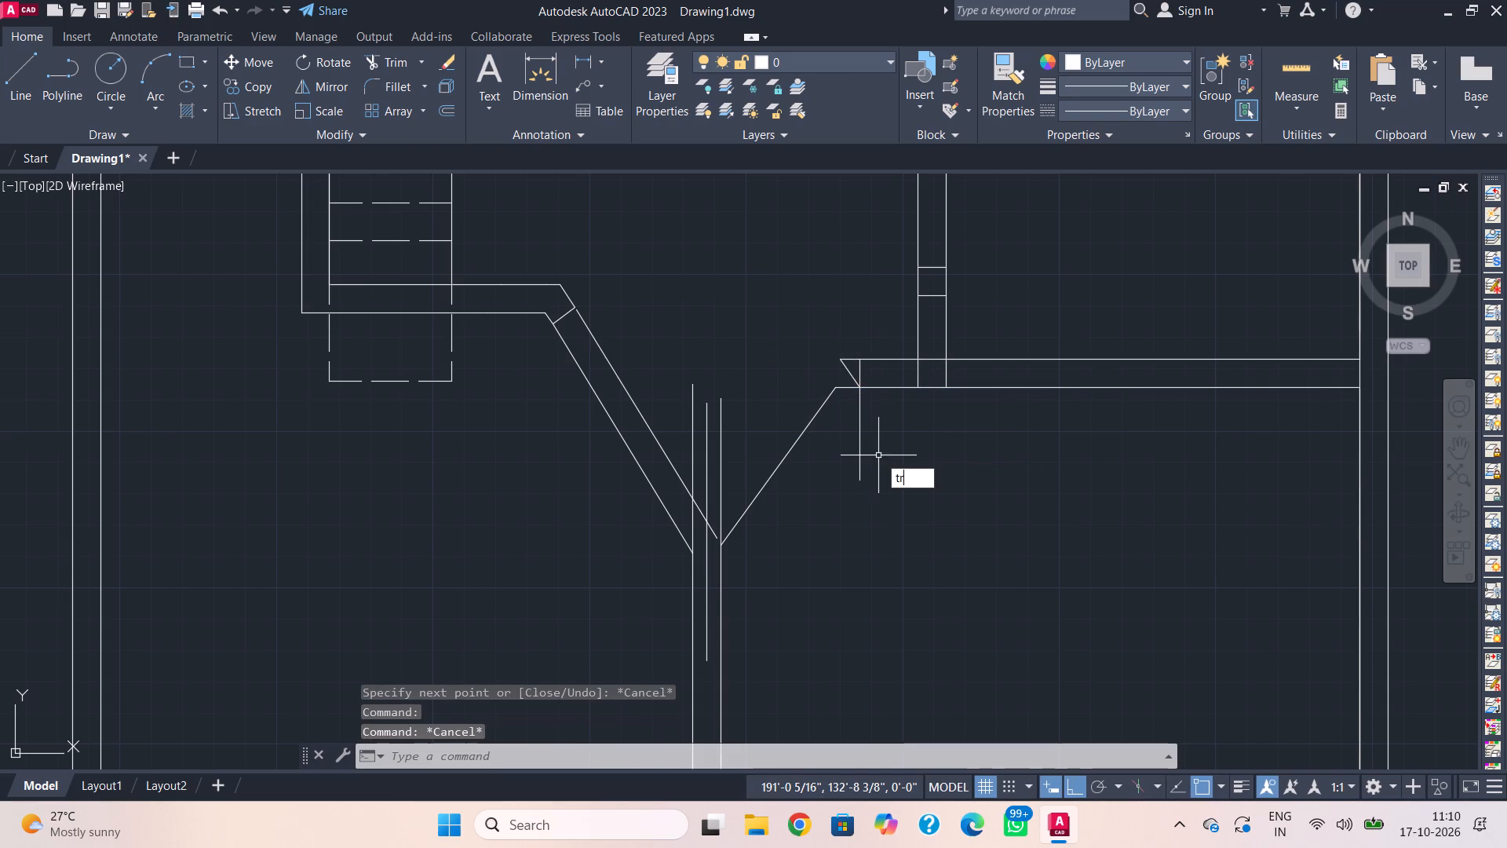
key(space)
click(845, 387)
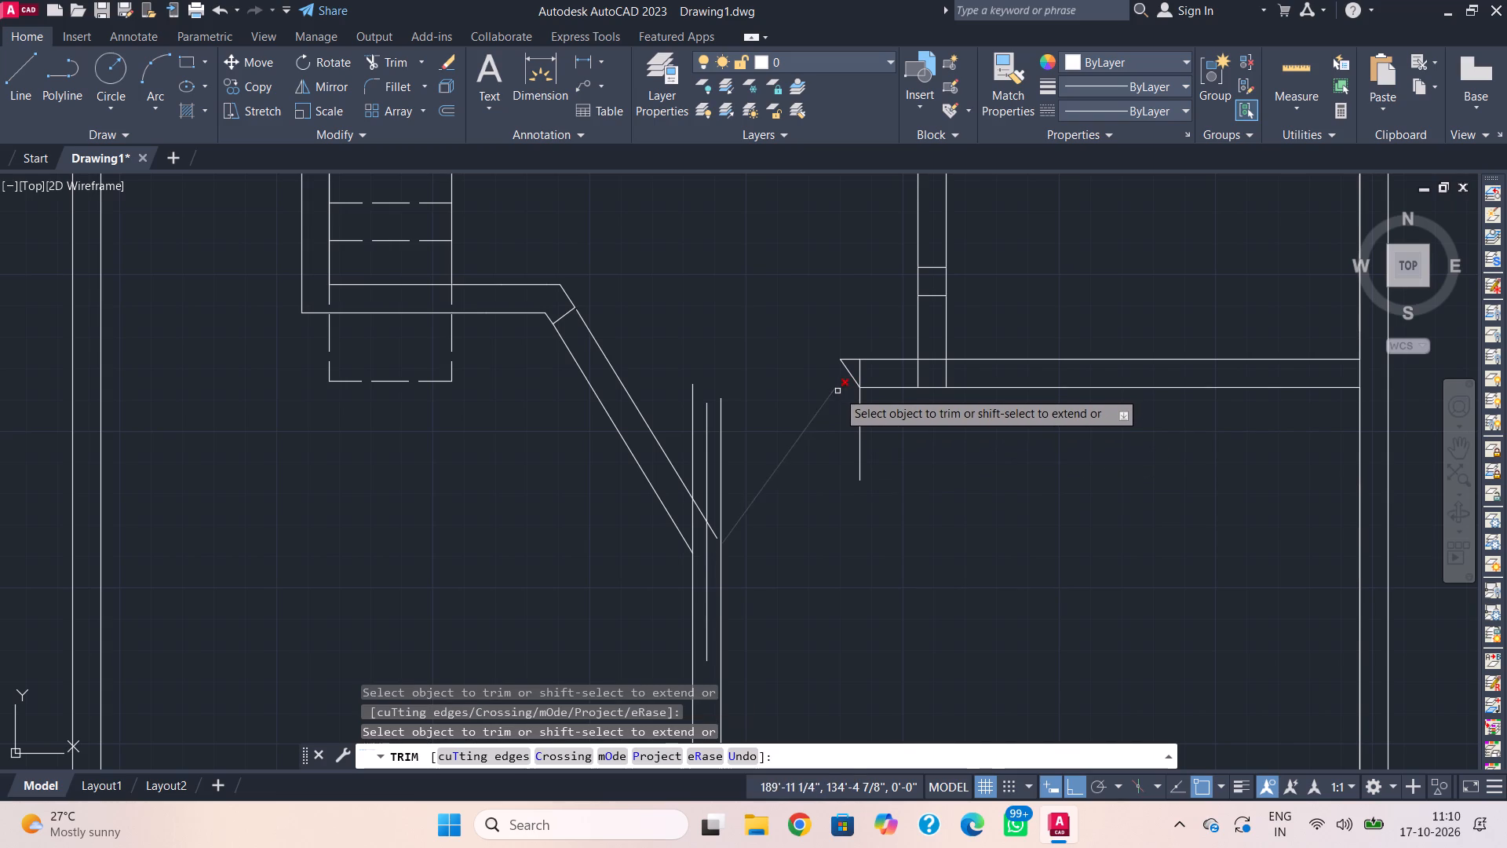
click(837, 391)
drag(874, 434, 863, 437)
click(862, 438)
click(859, 440)
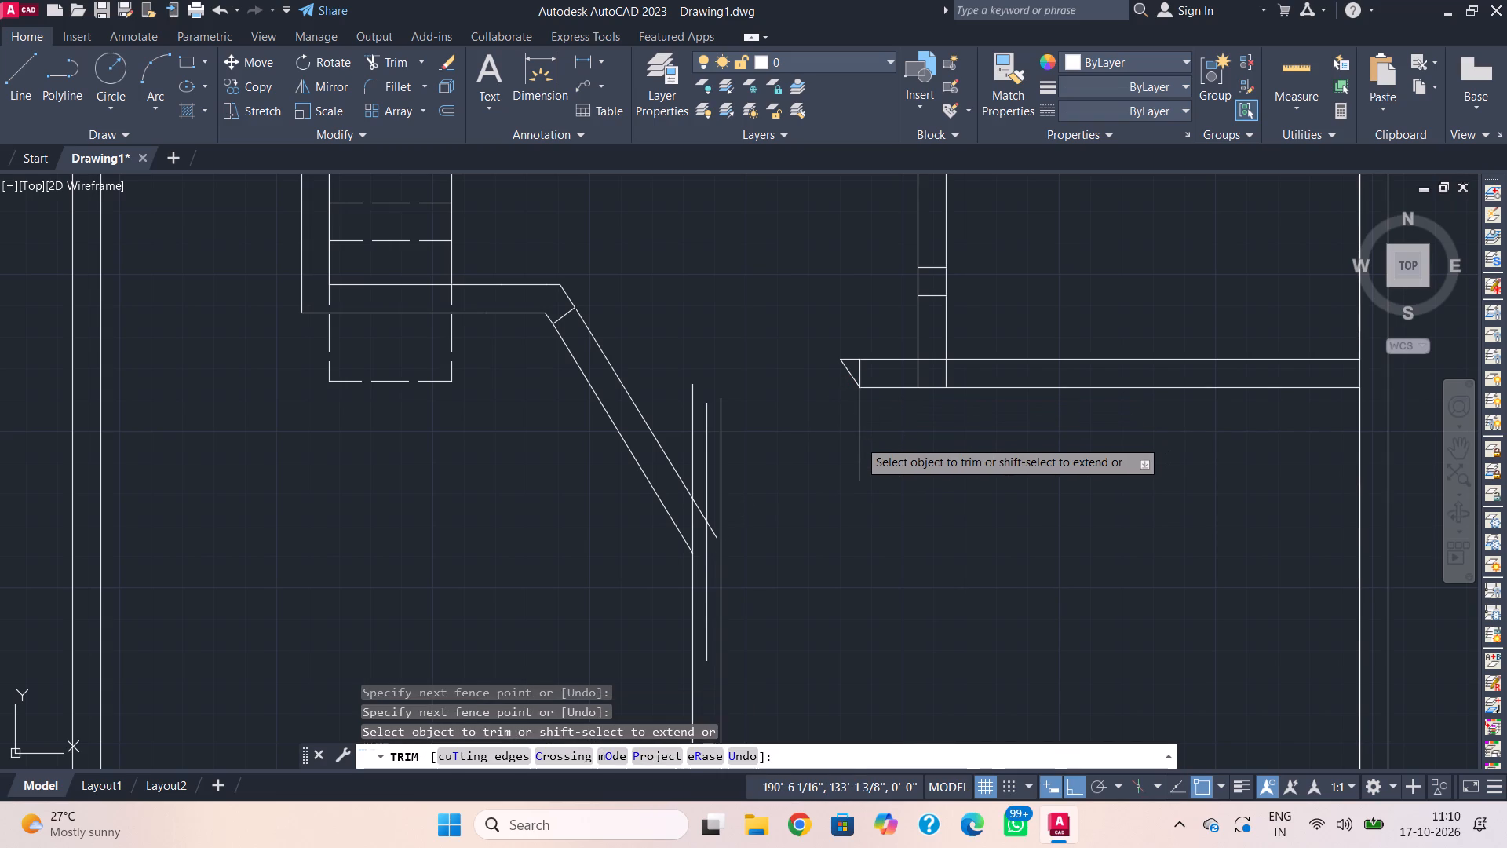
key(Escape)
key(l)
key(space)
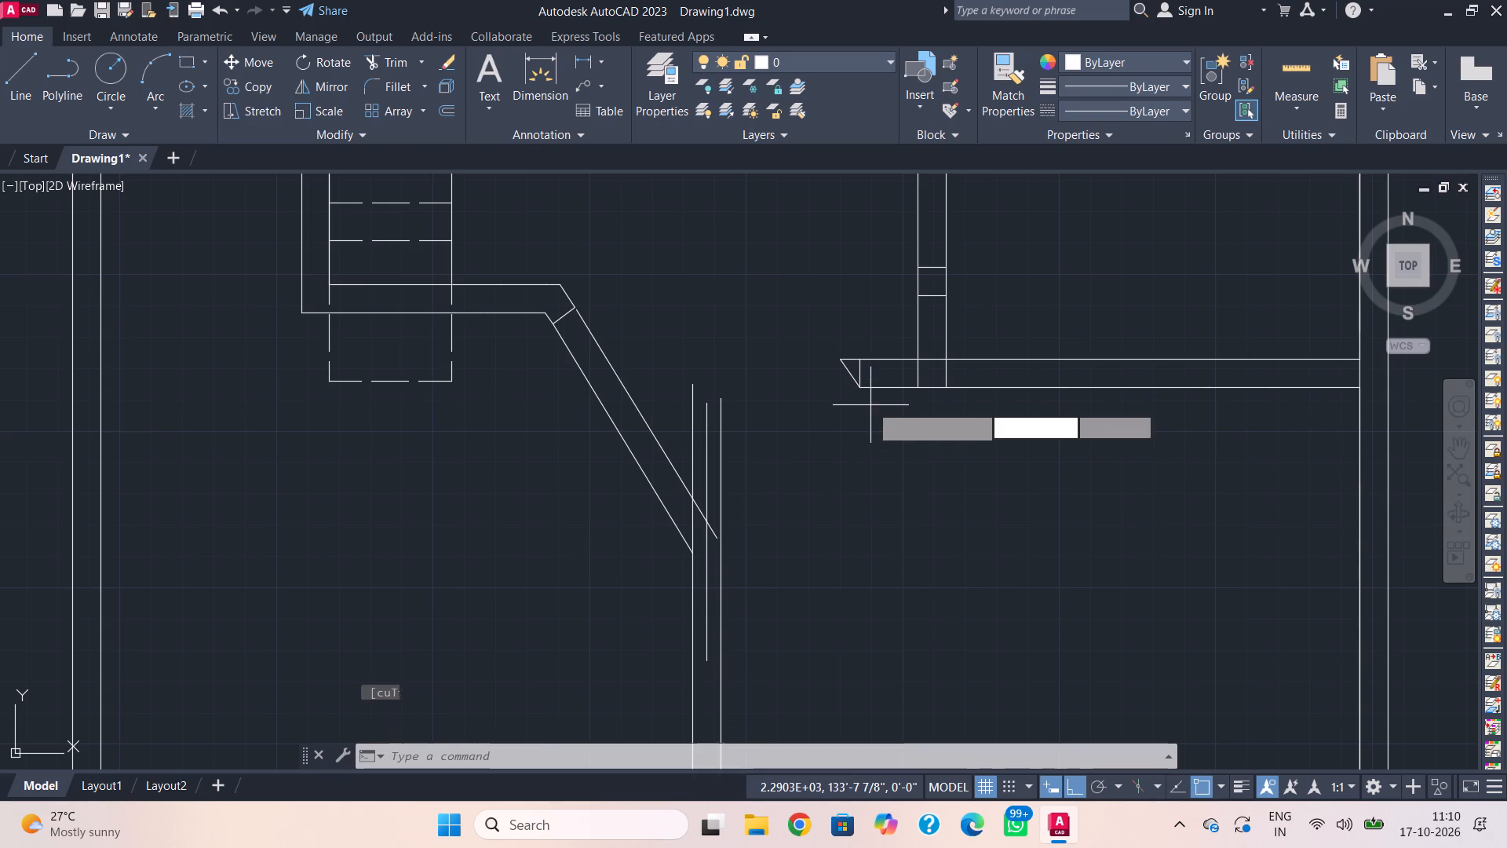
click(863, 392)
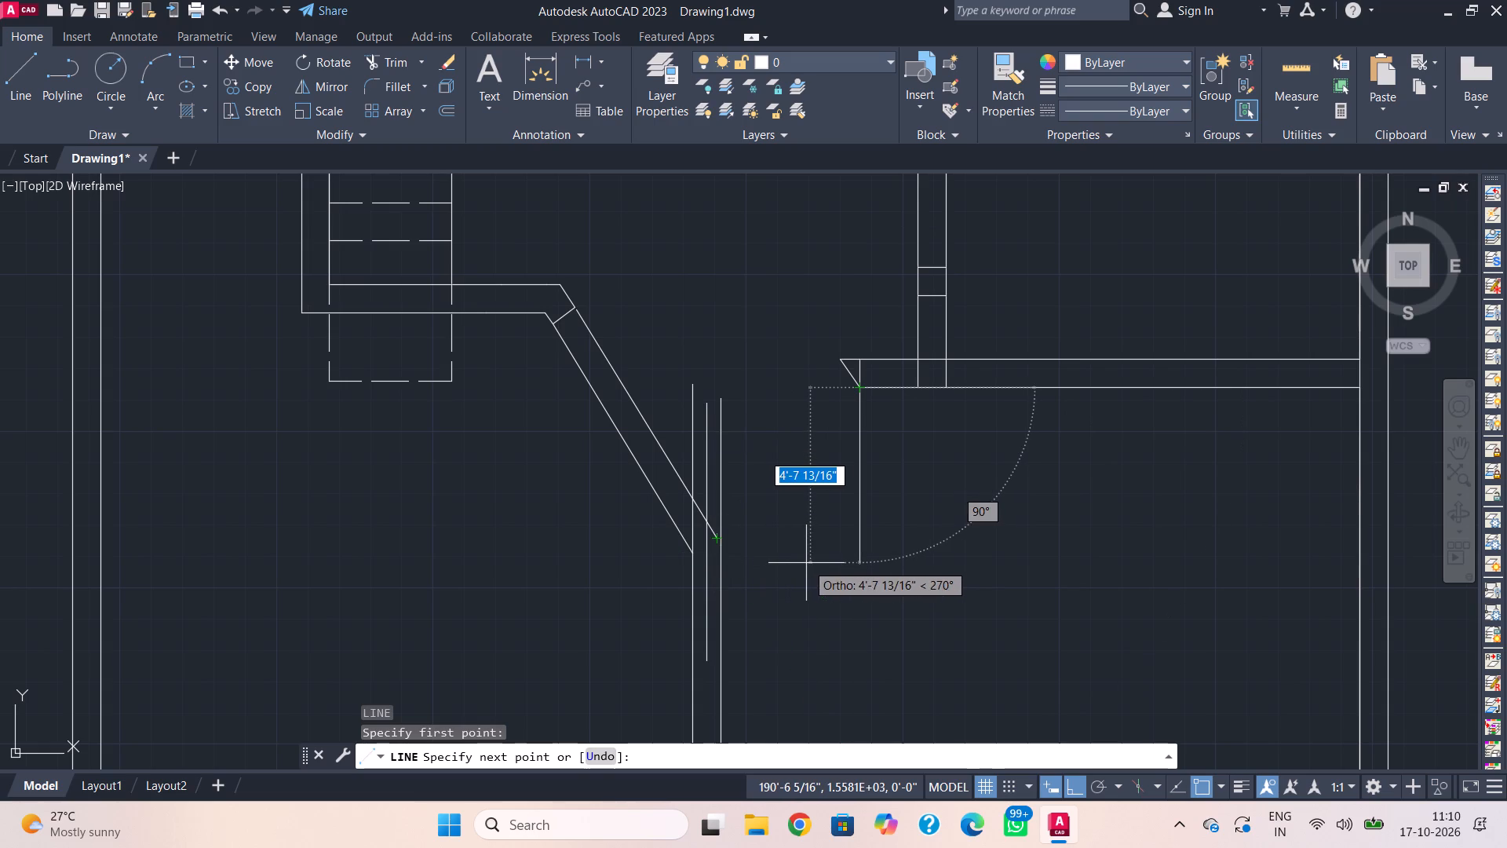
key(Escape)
Draw a horizontal helper line about 1'-10" east from the left diagonal wall's lower outer corner, across the vertical wall lines.
text(l)
key(space)
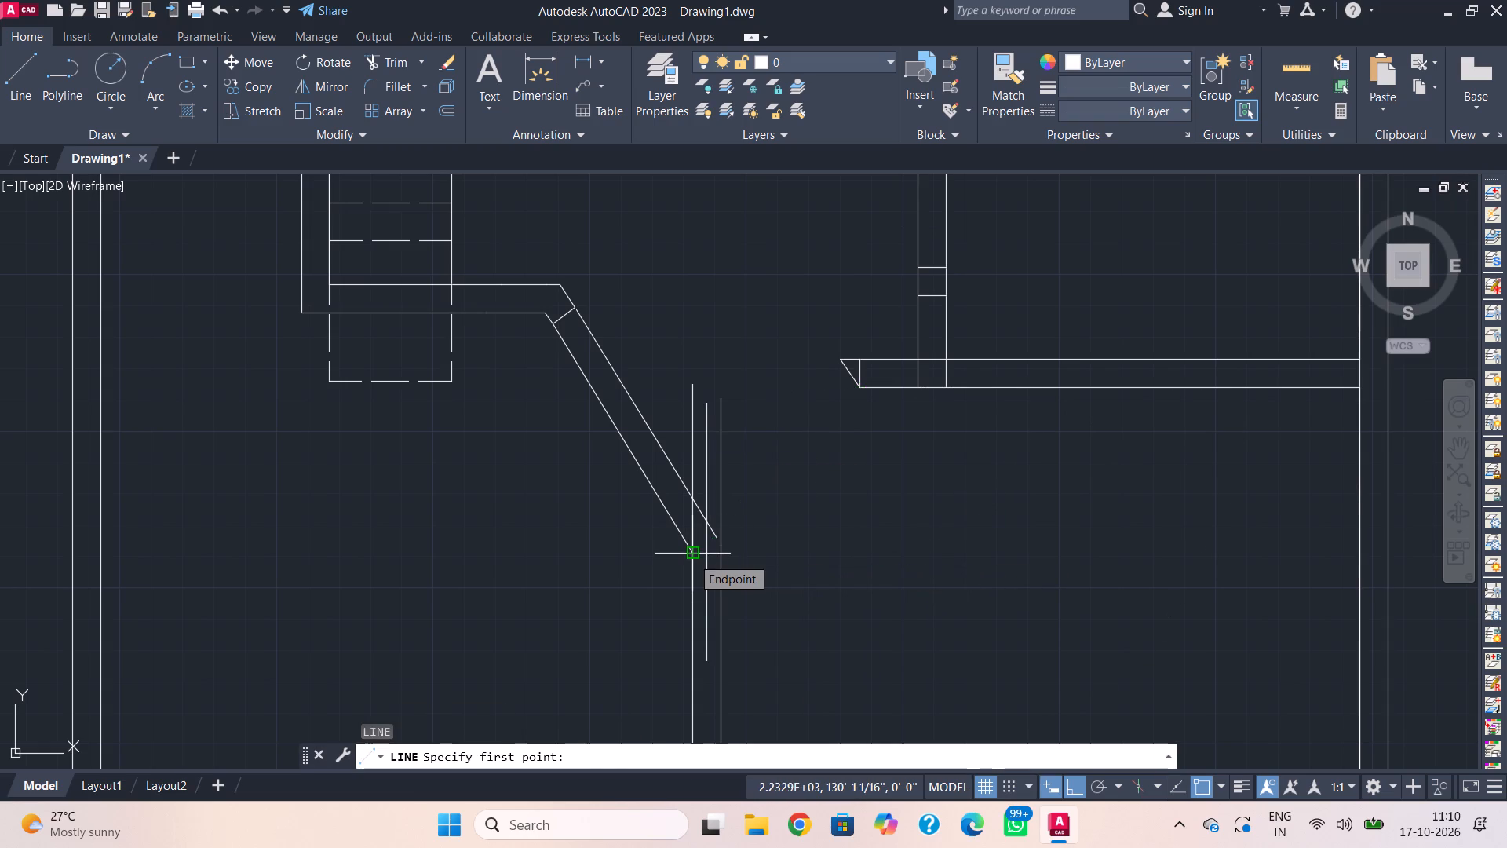
click(691, 557)
click(762, 552)
key(Escape)
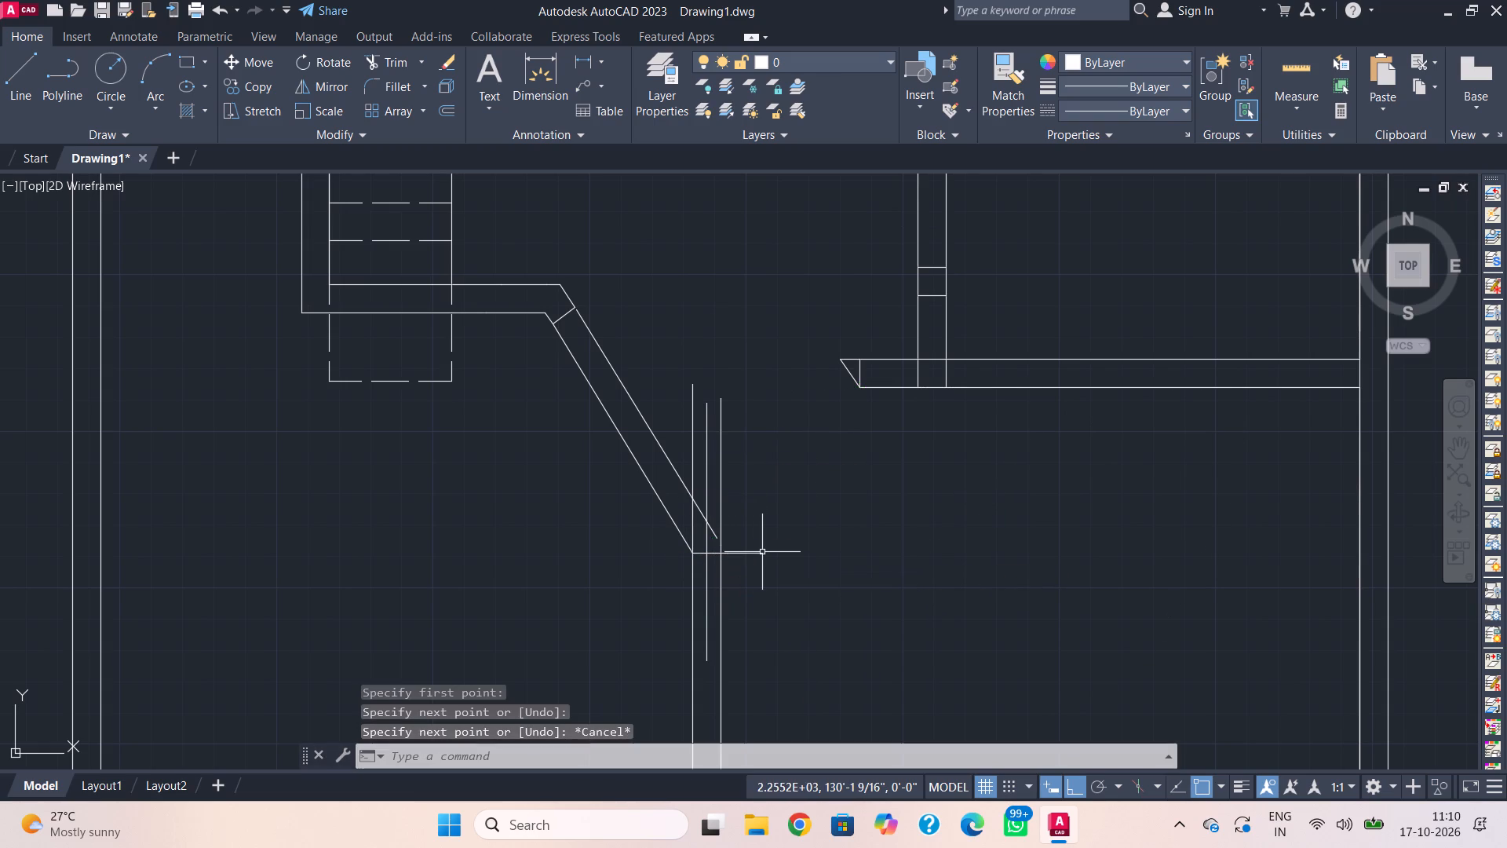
Draw two diagonals from the right-hand wall's west end: lower corner to the vertical wall's east line at the helper, upper corner to the centre-line crossing.
text(l)
key(space)
click(858, 391)
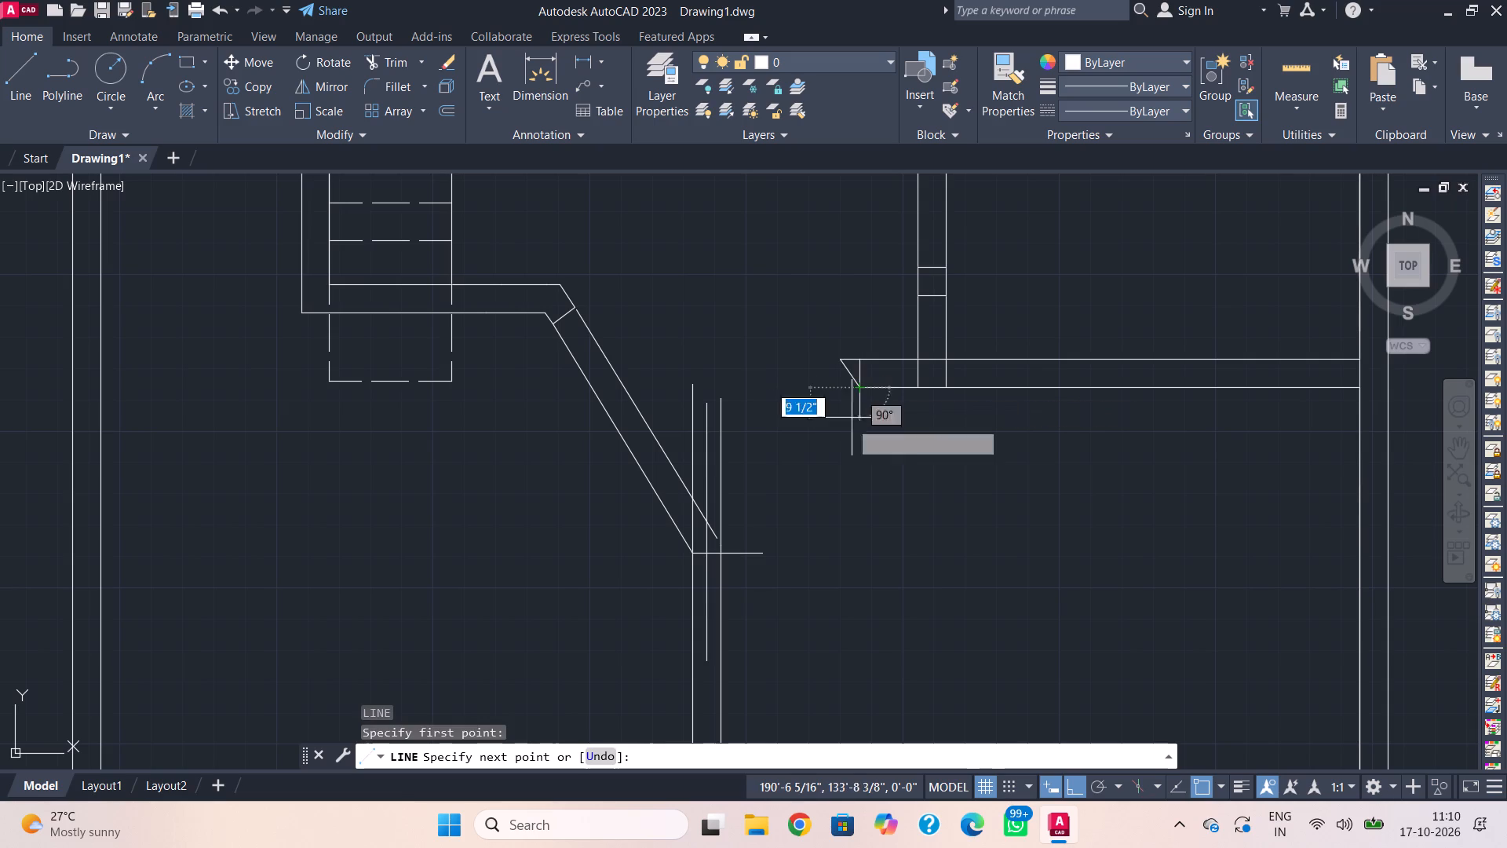
click(716, 556)
key(Escape)
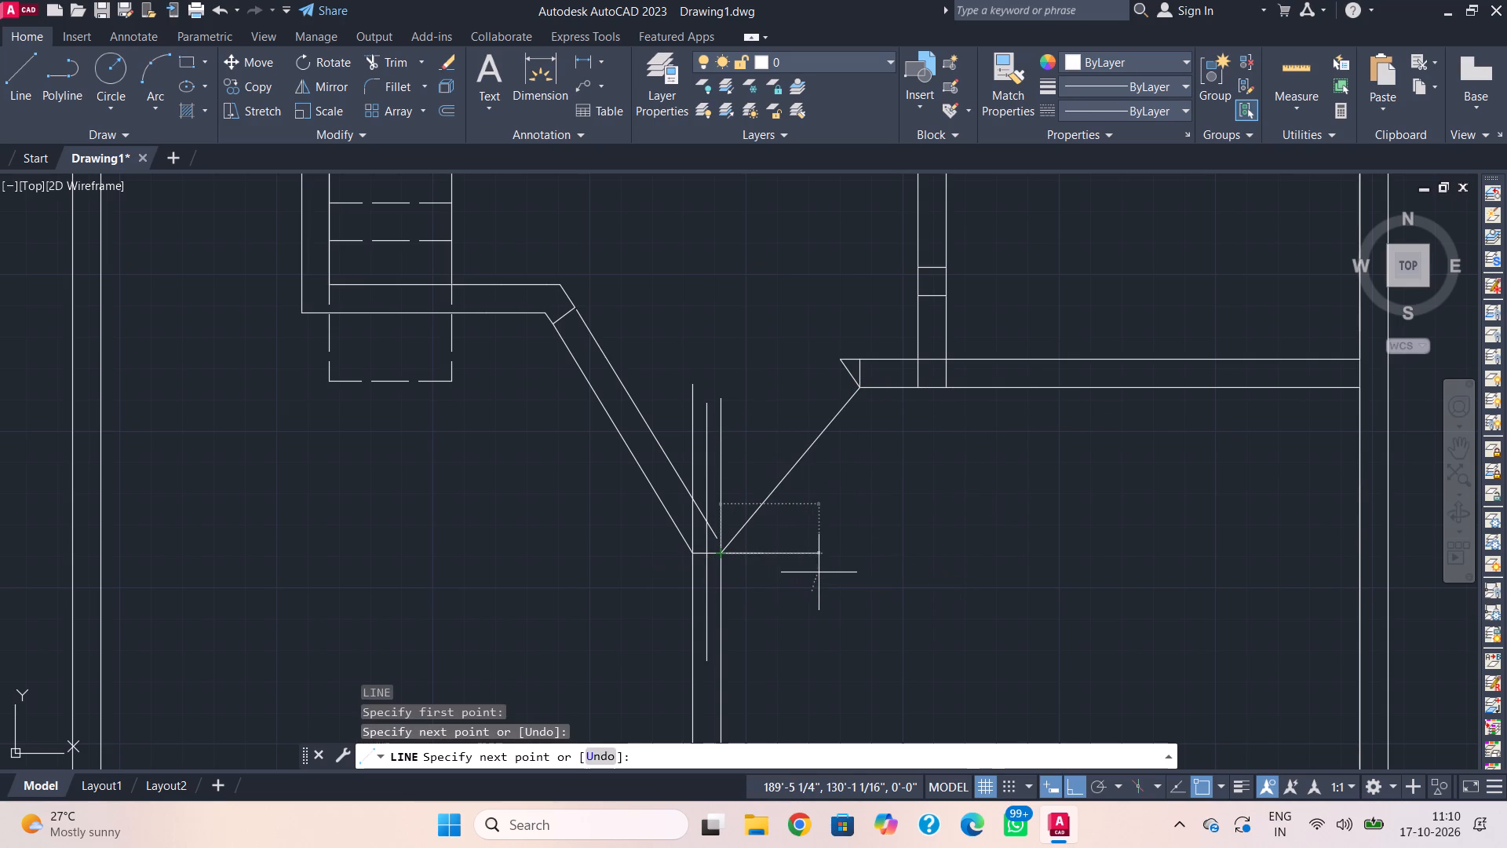
key(l)
key(space)
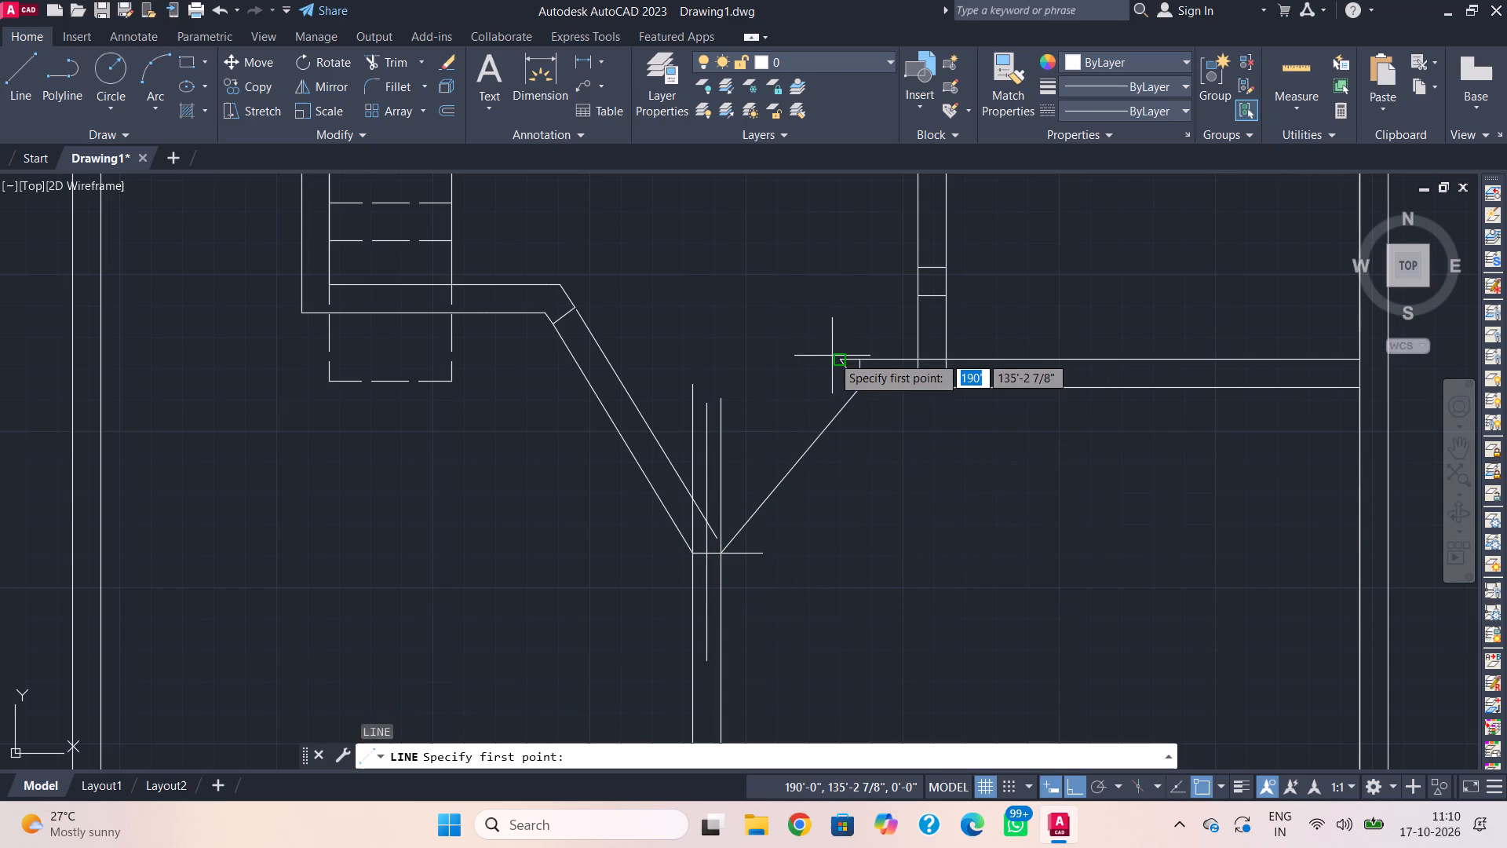
click(836, 360)
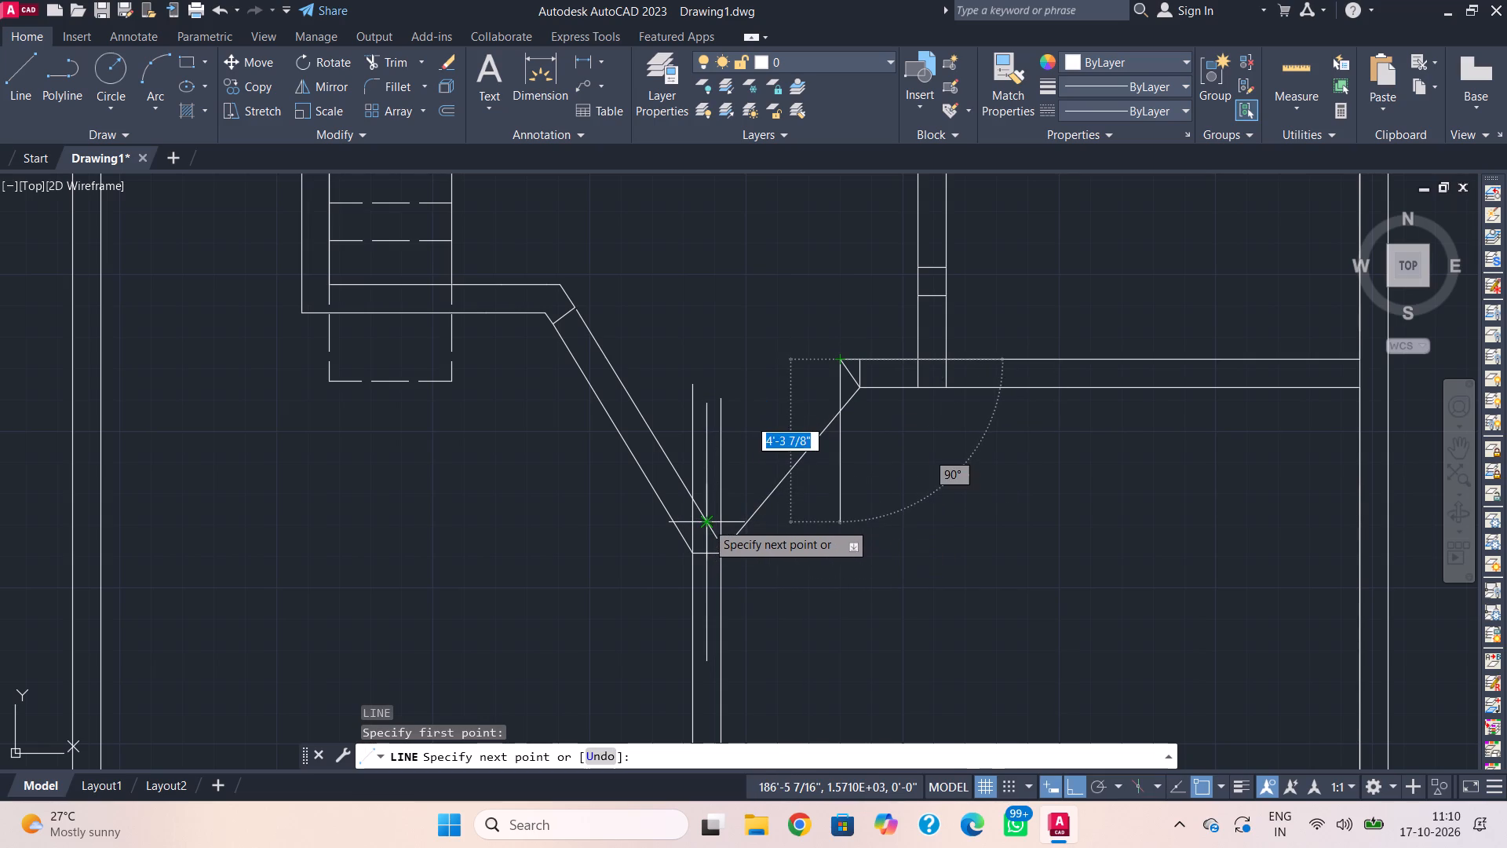
click(706, 522)
key(Escape)
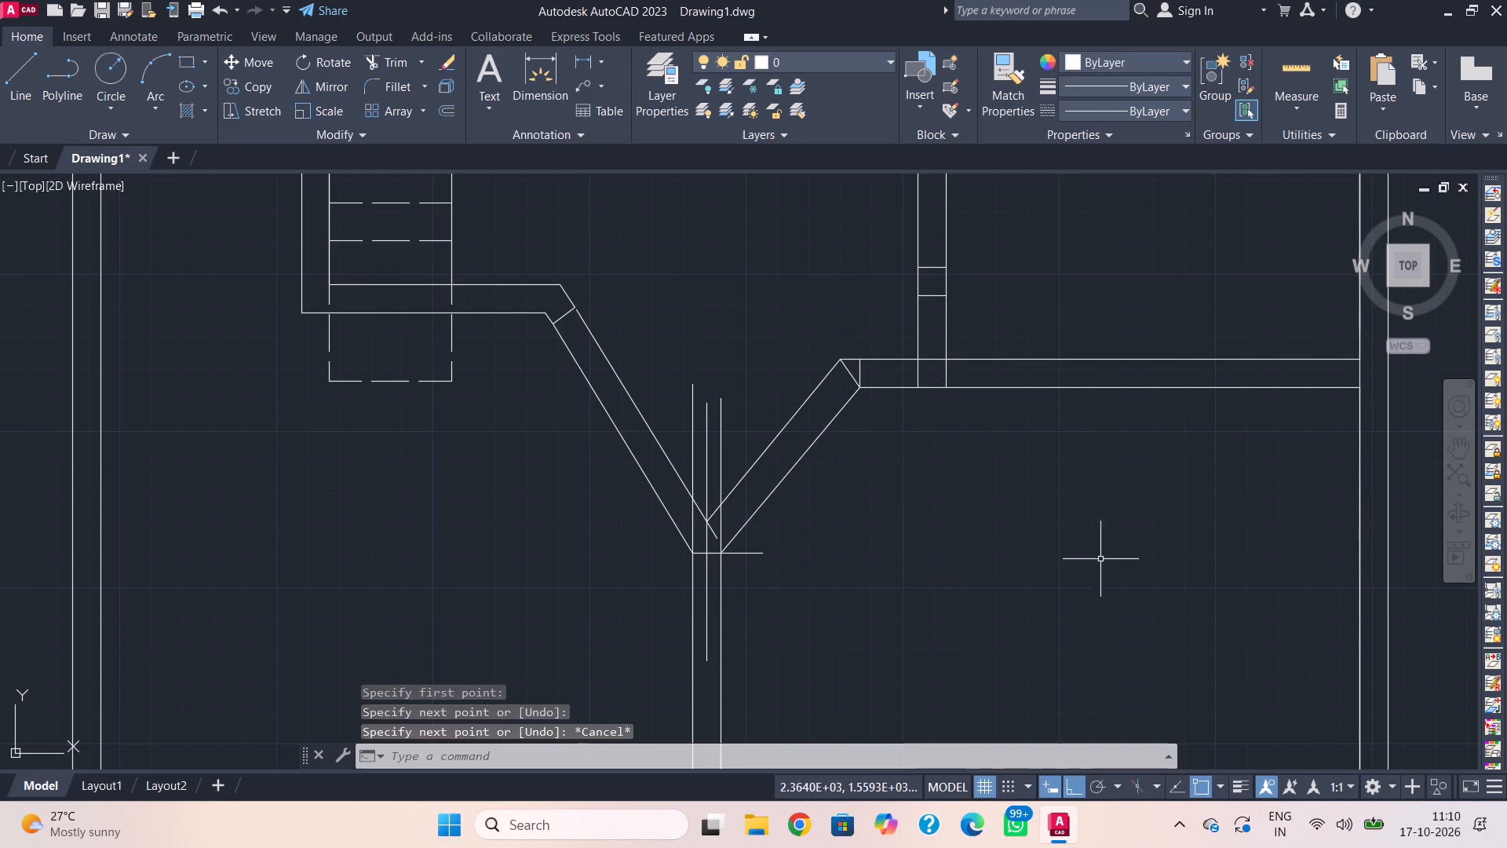
Trim away the short vertical line at the right-hand wall's west end and the three vertical lines above the V-shaped diagonals.
text(tr)
key(space)
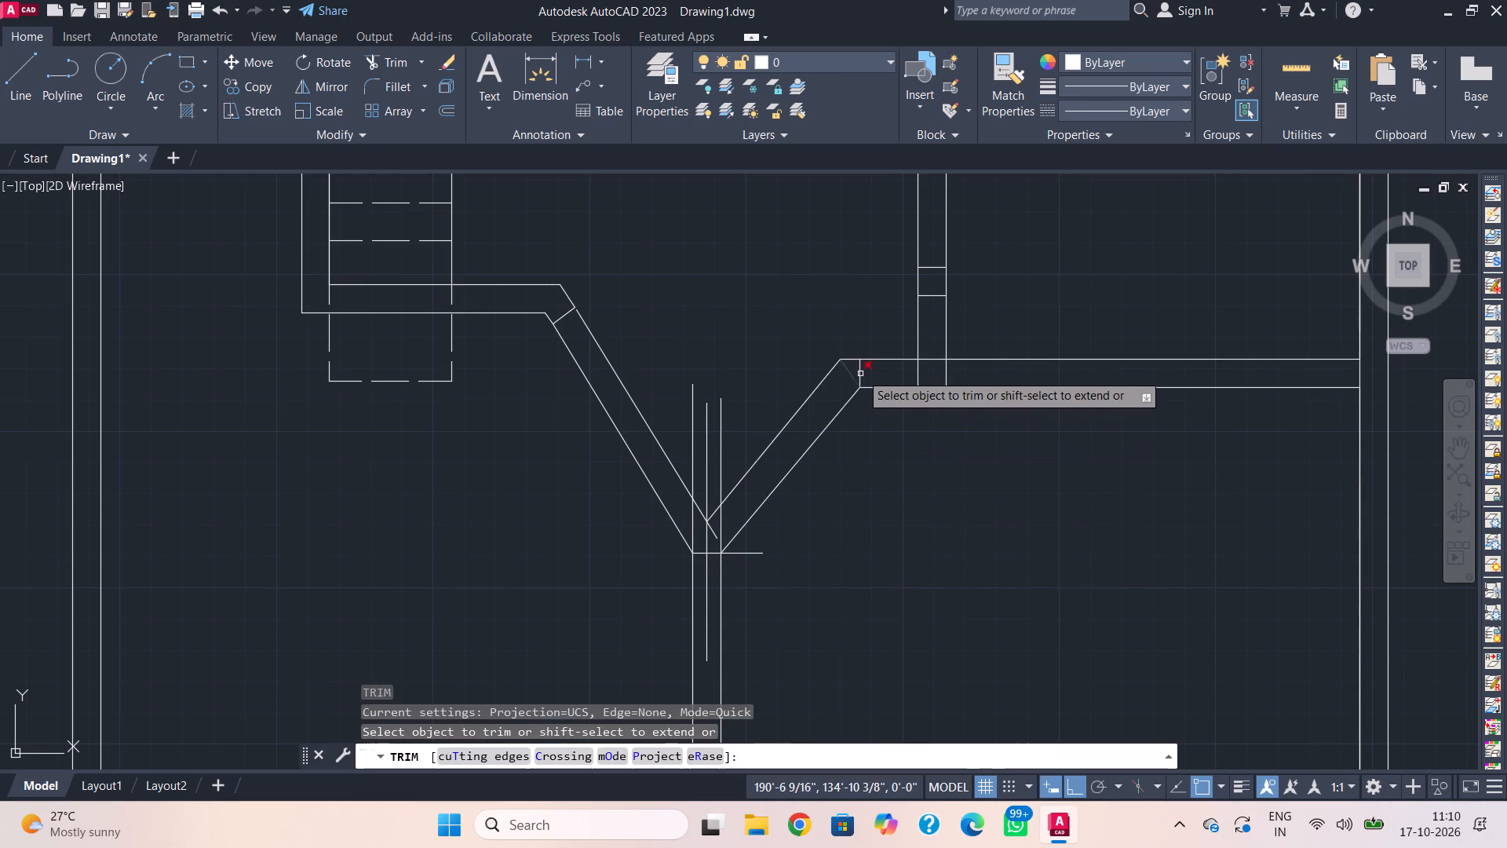
click(861, 372)
drag(727, 413, 714, 422)
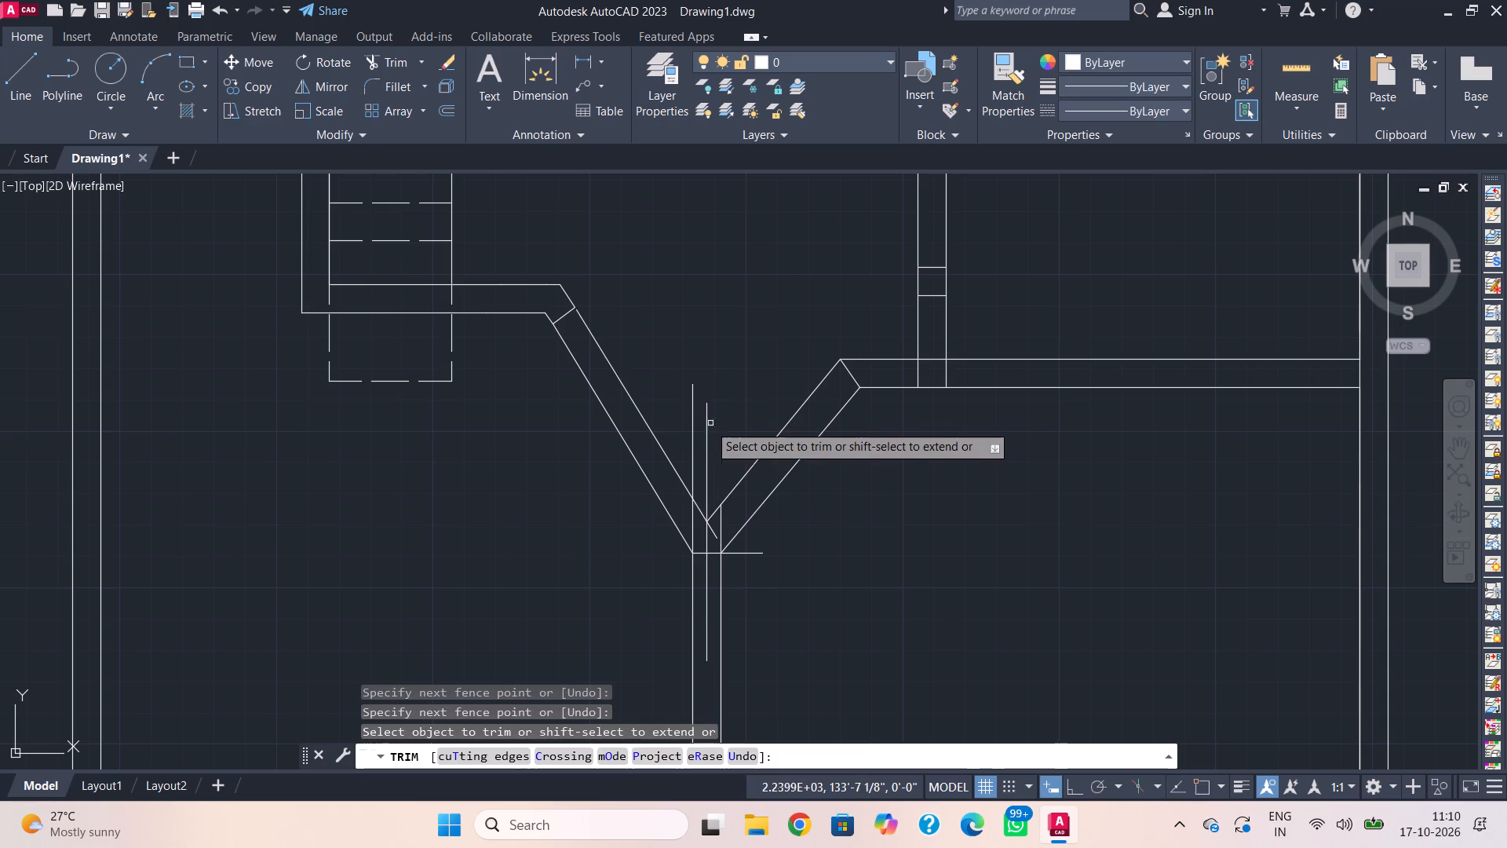
drag(688, 426, 695, 426)
click(764, 429)
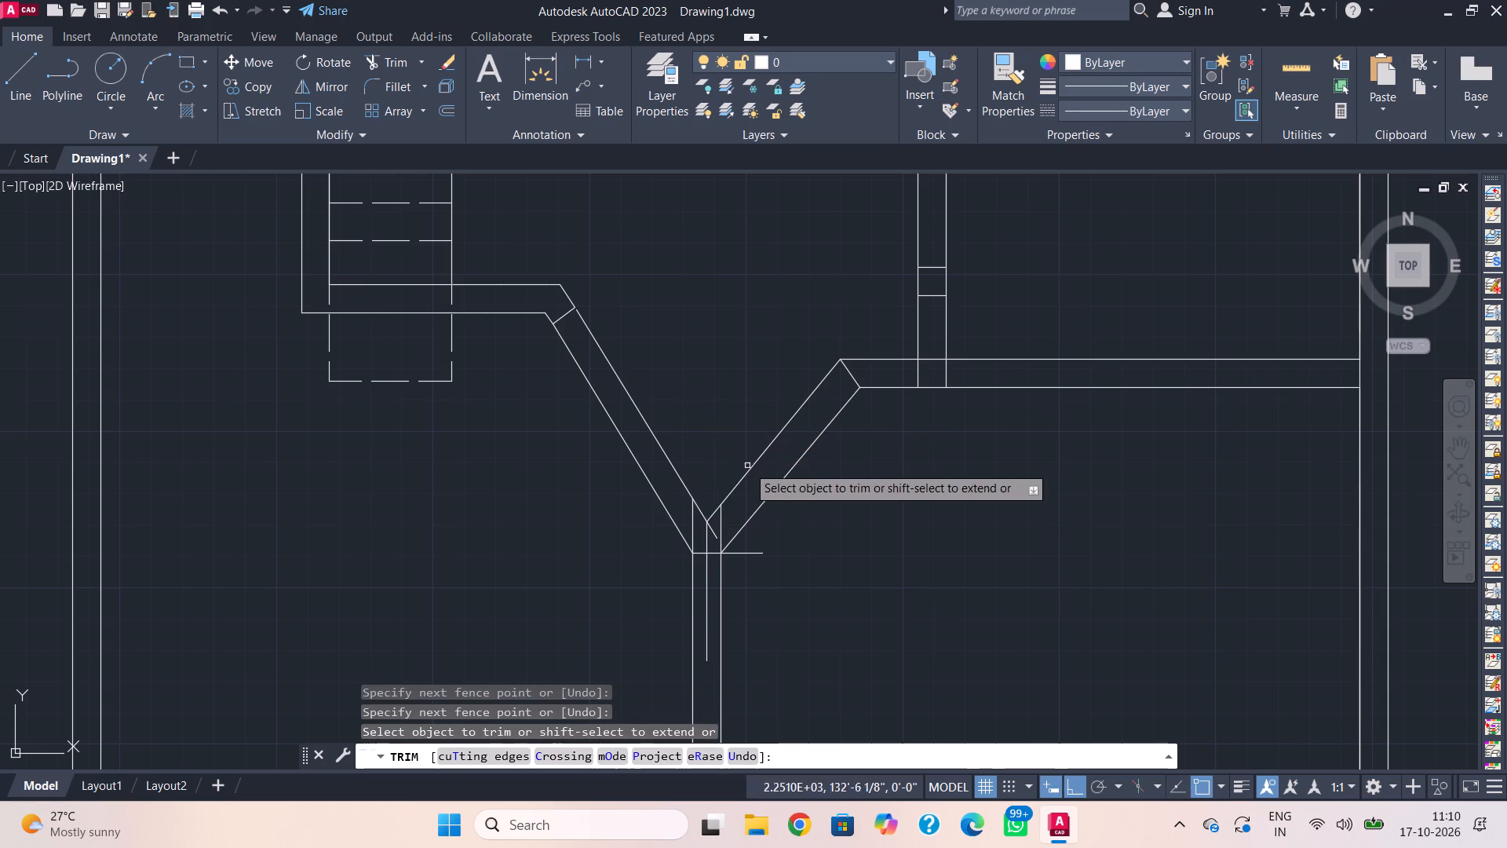
Trim away the left diagonal's overshoot past the centre line and the vertical line pieces inside the diagonal walls' junction.
click(713, 535)
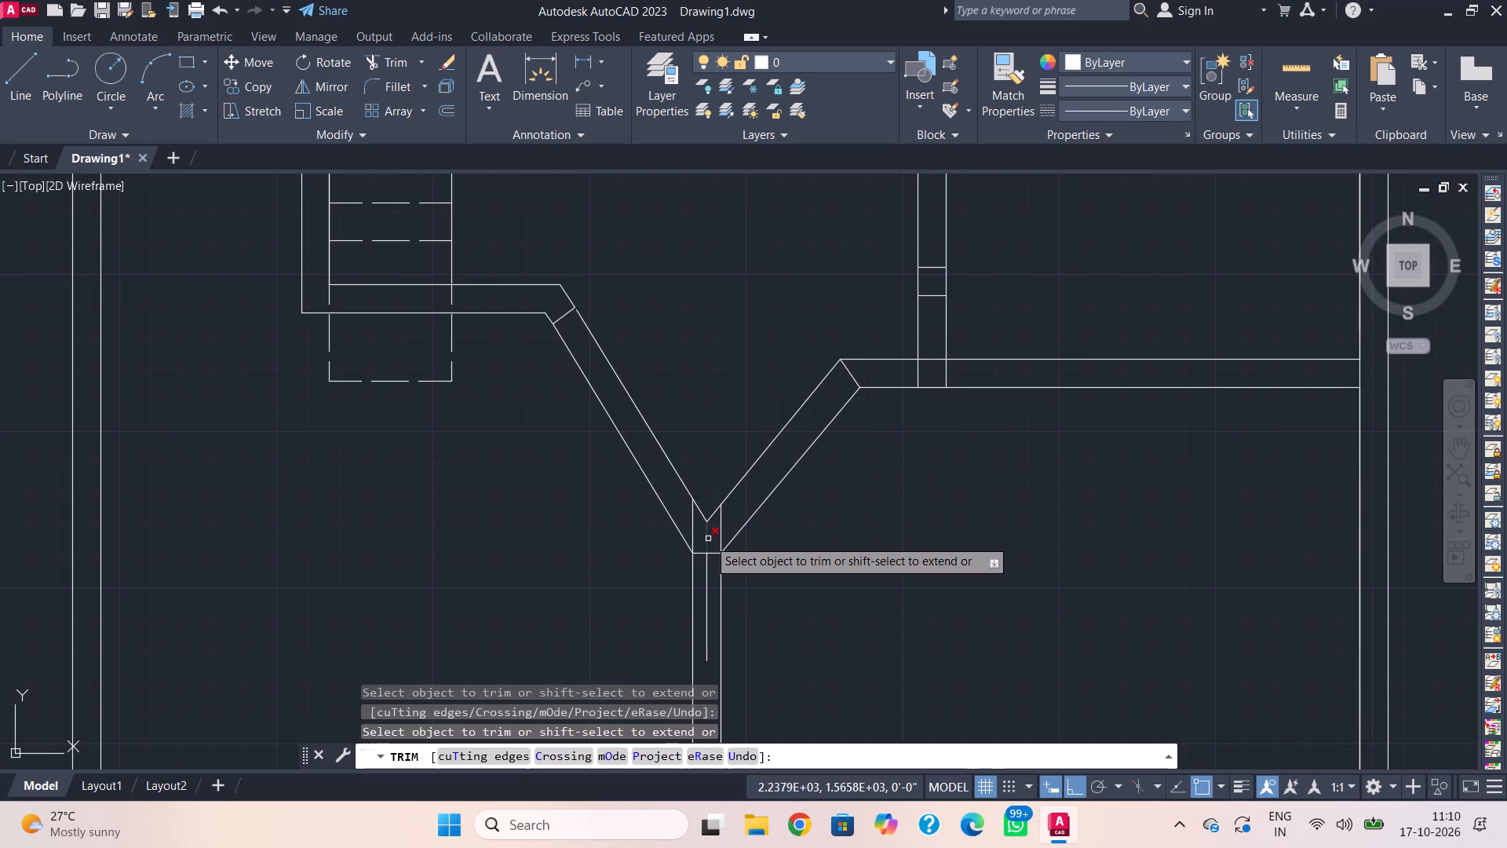
click(708, 539)
drag(679, 514, 706, 521)
key(ctrl+z)
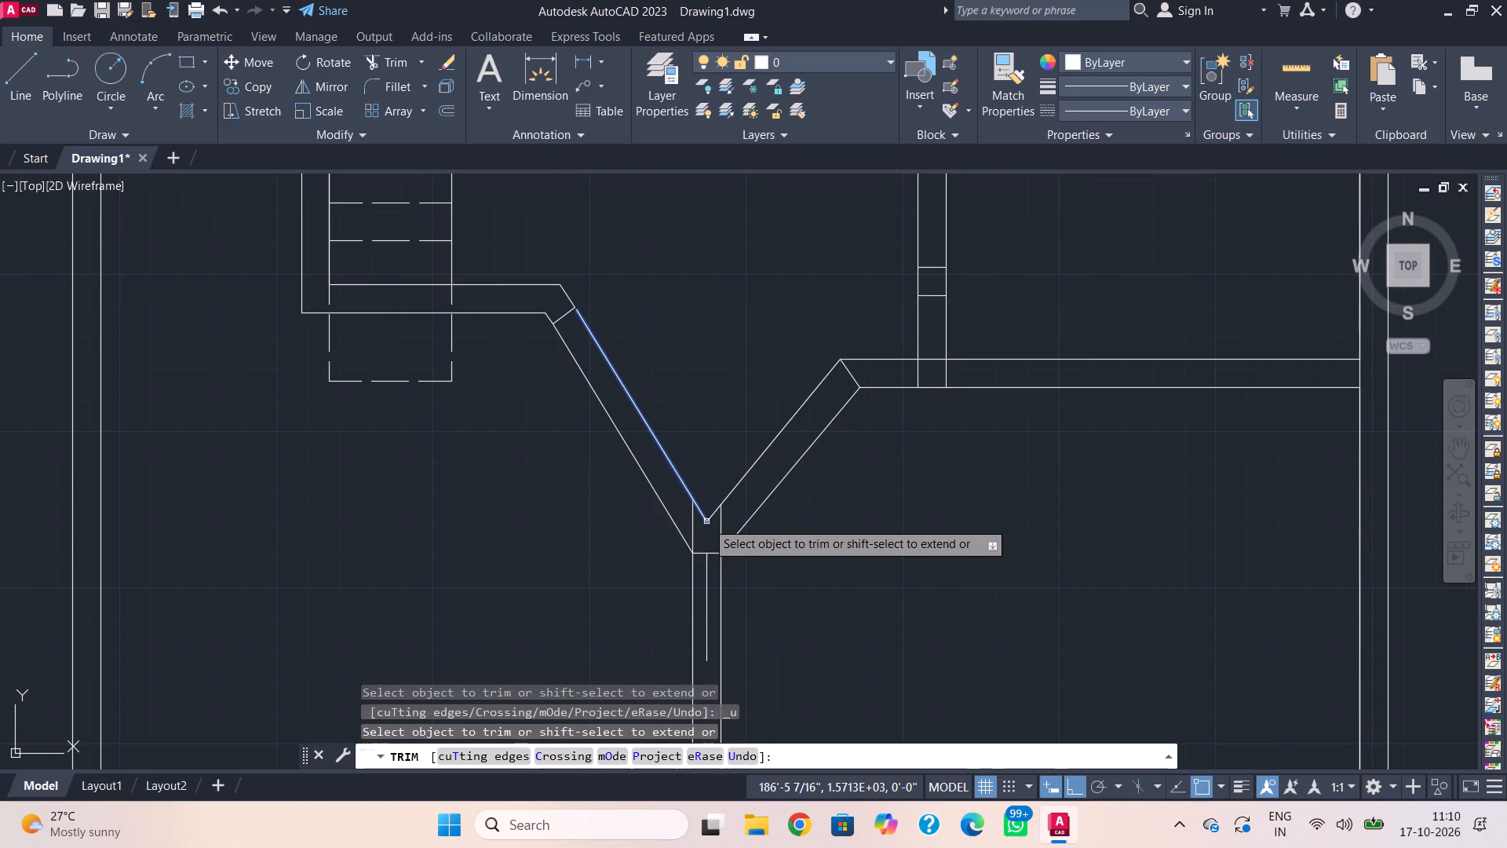
click(689, 535)
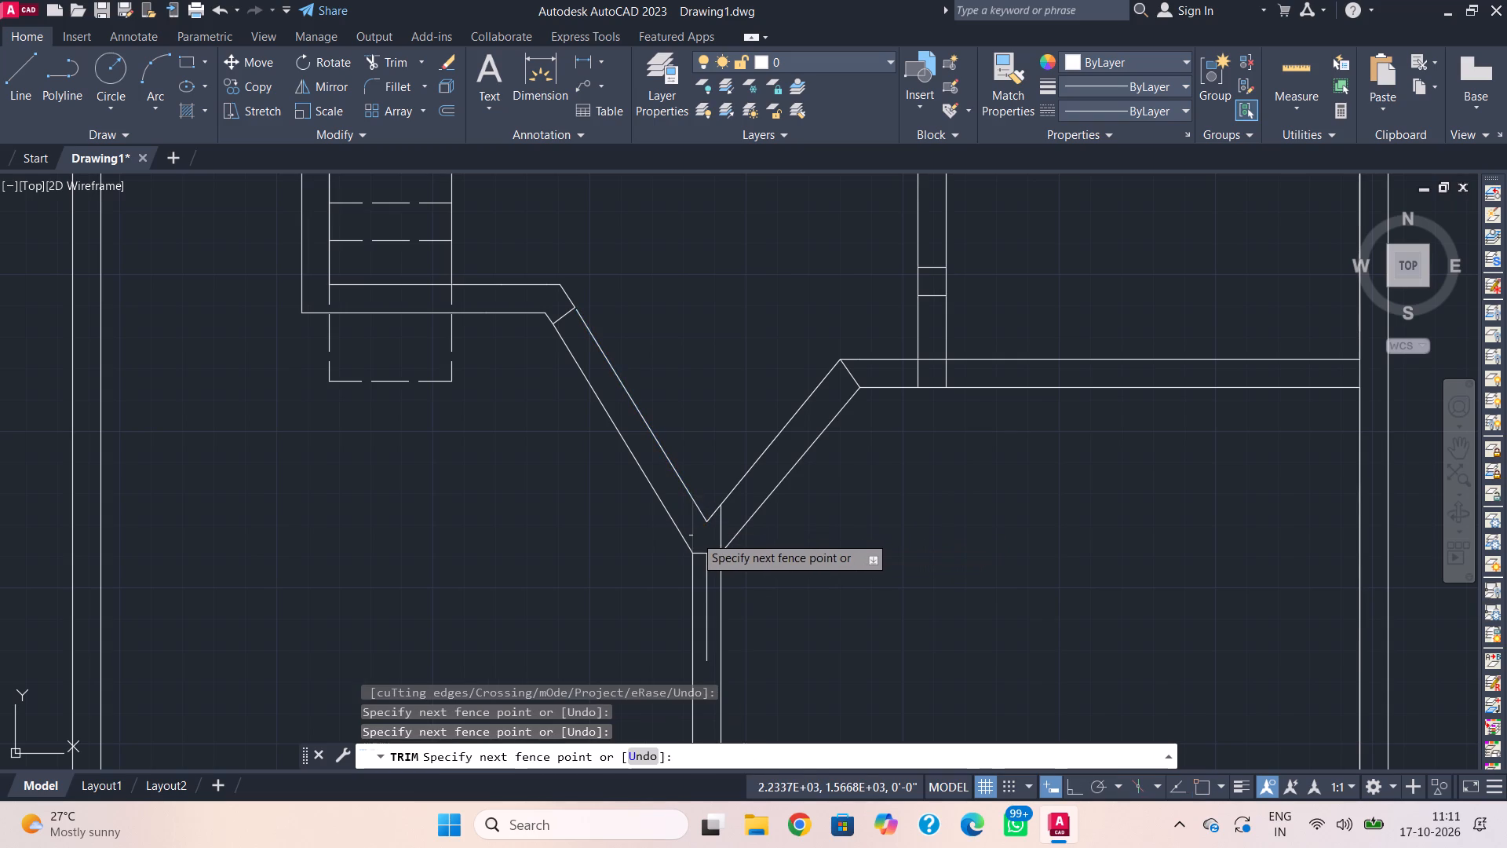
click(695, 535)
click(721, 535)
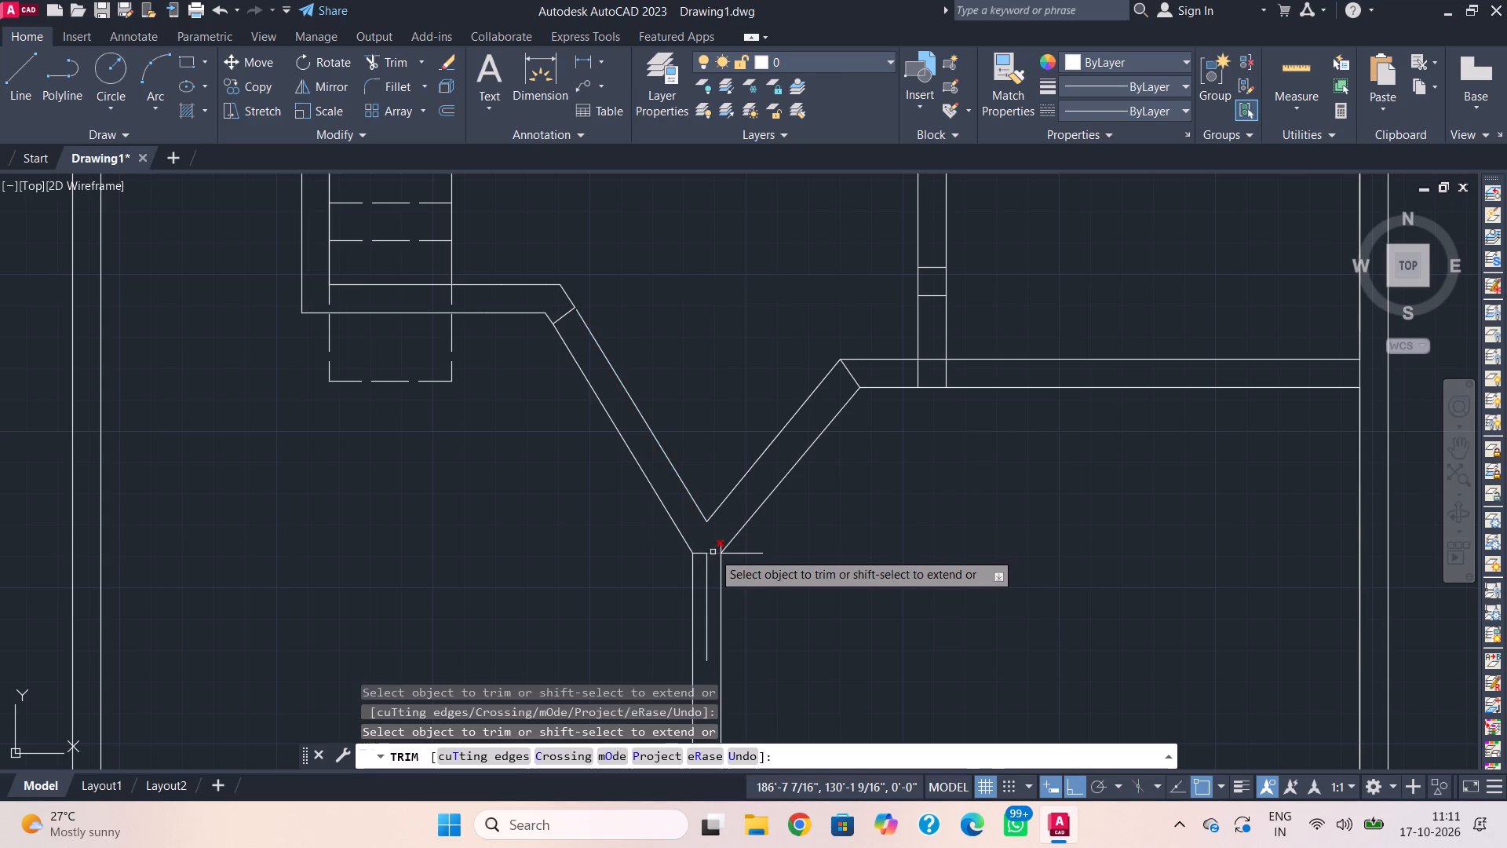
Trim away the horizontal helper line, the remaining centre line and the small vertical stub at the right diagonal's lower end.
click(713, 552)
click(705, 554)
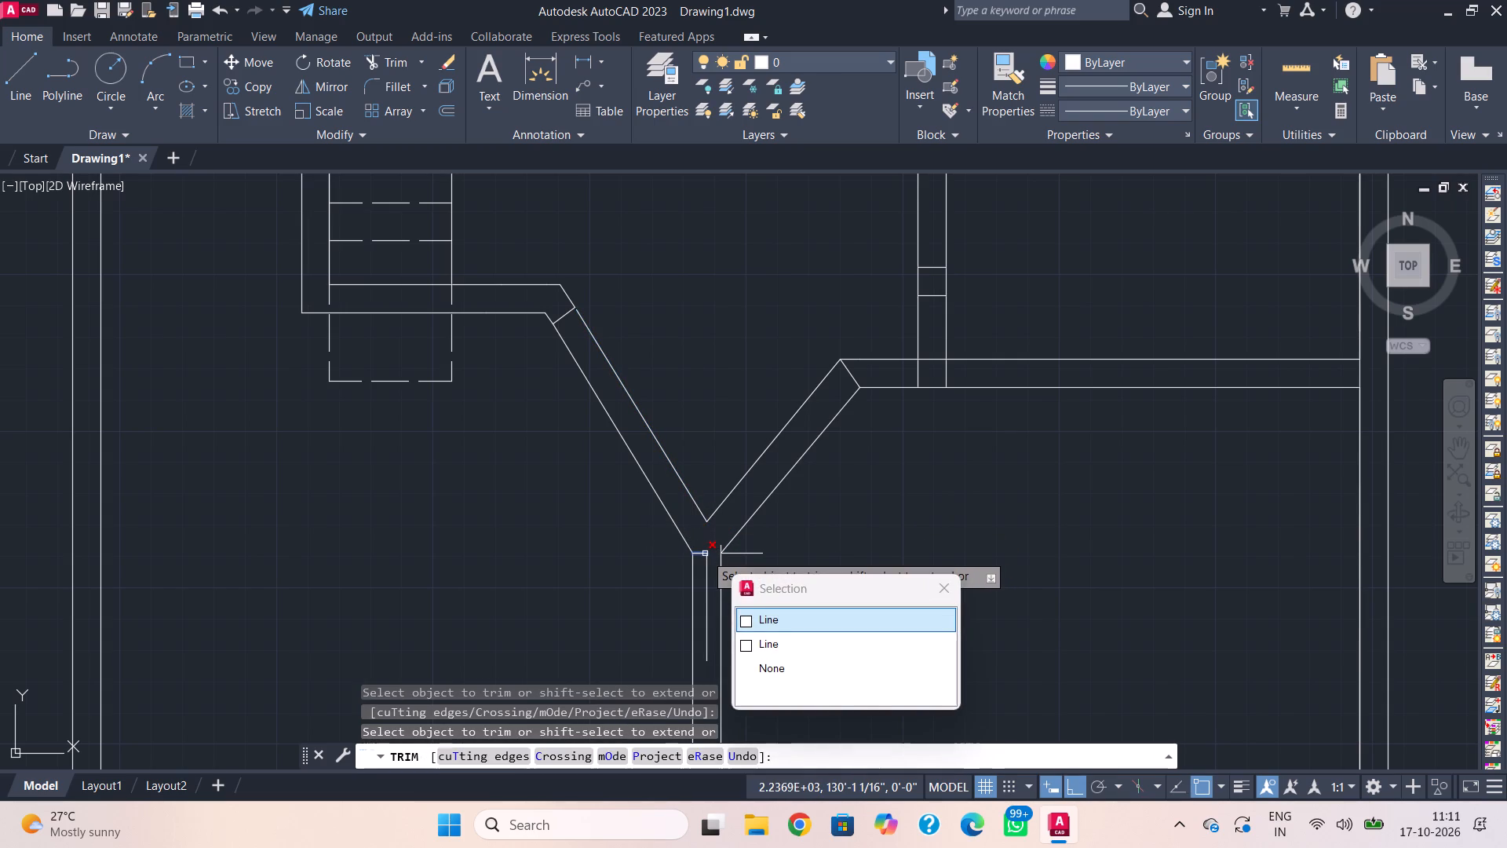
click(744, 623)
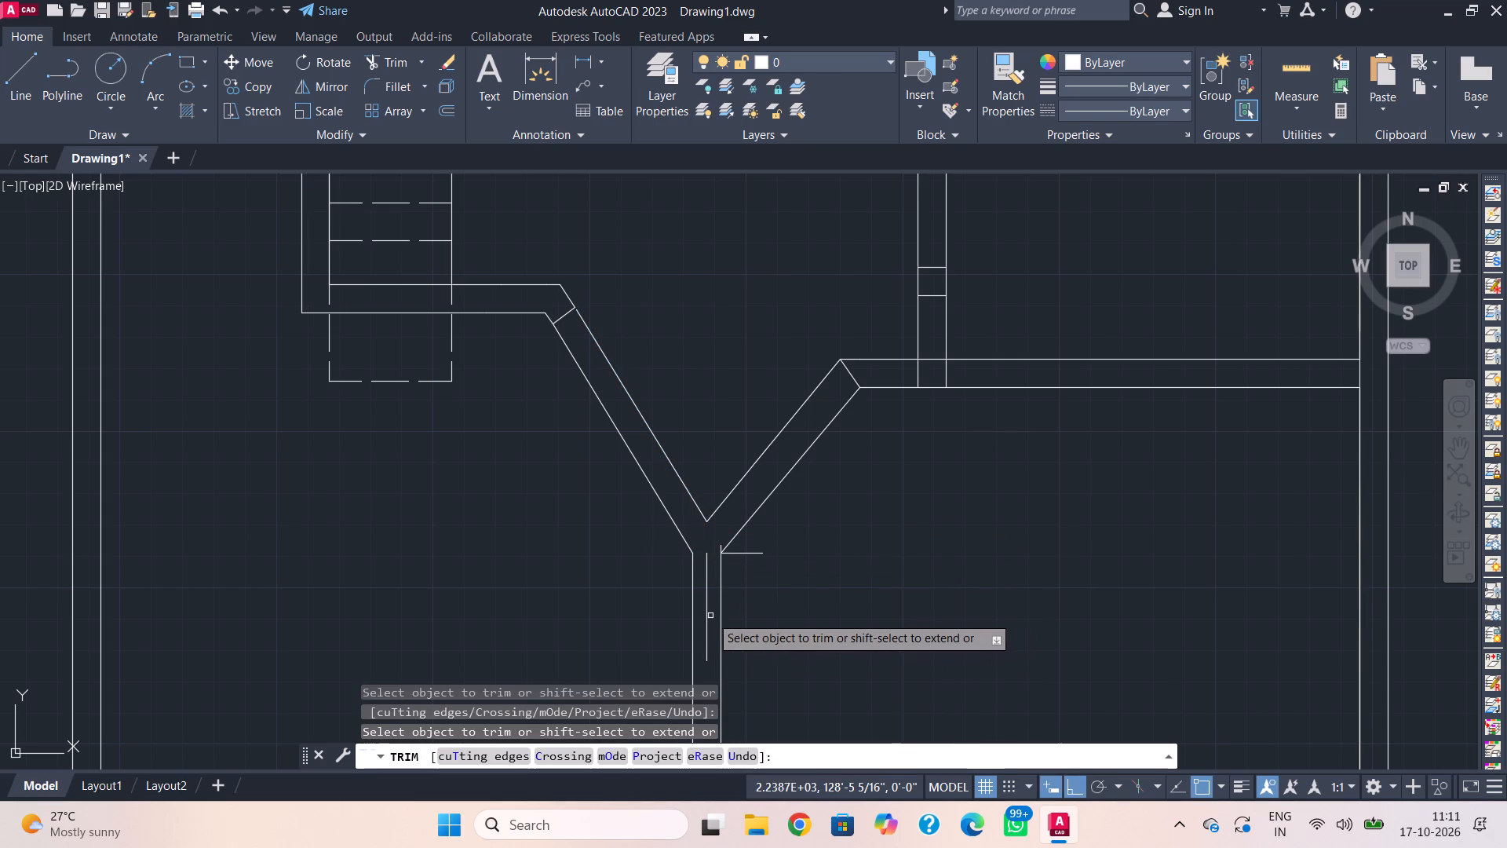
click(708, 618)
click(749, 556)
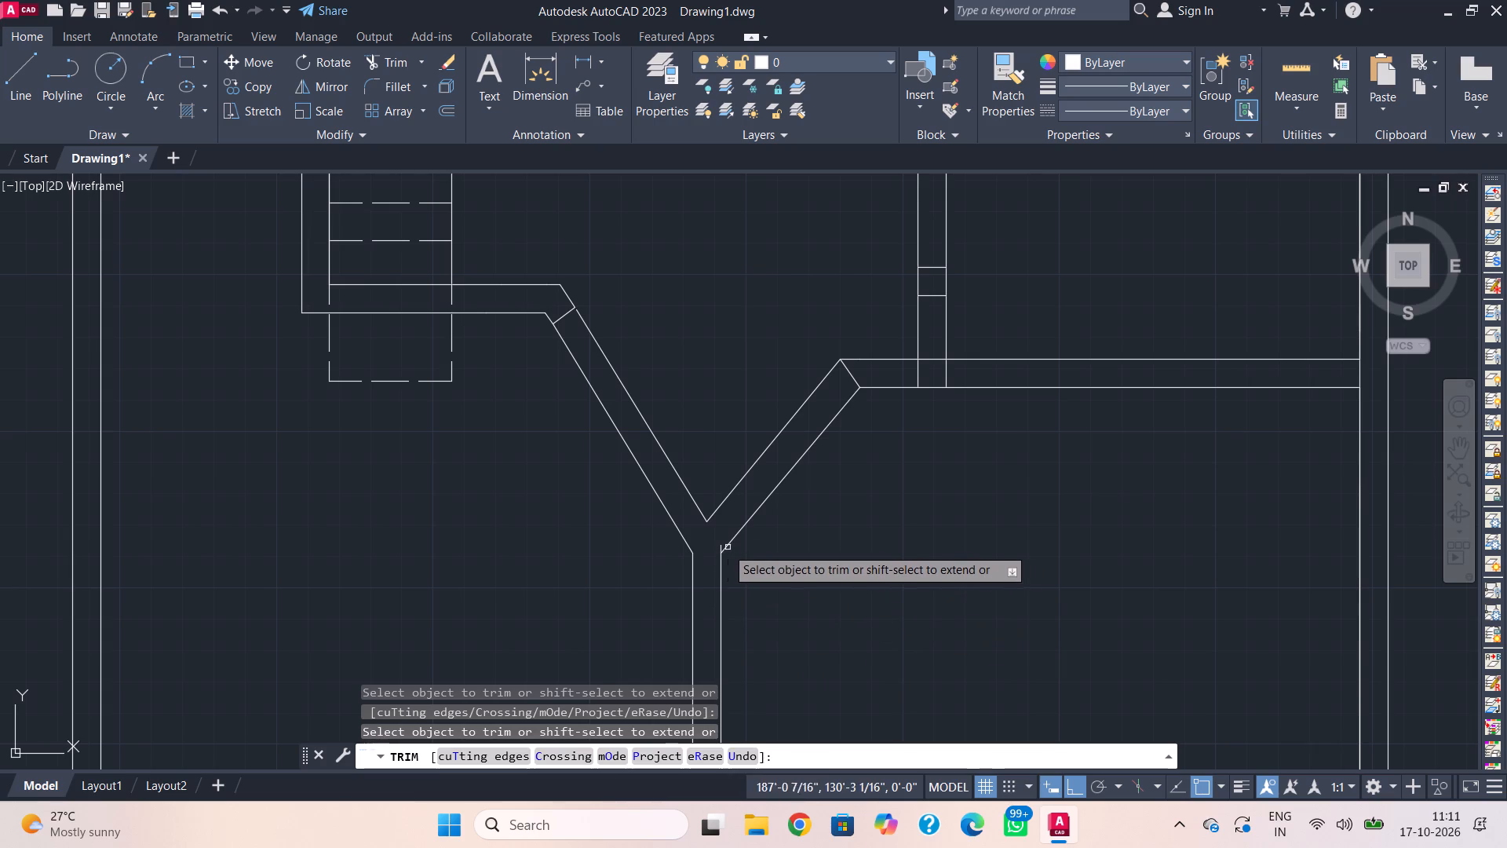
scroll(713, 546, up, 3)
click(734, 555)
scroll(736, 627, down, 2)
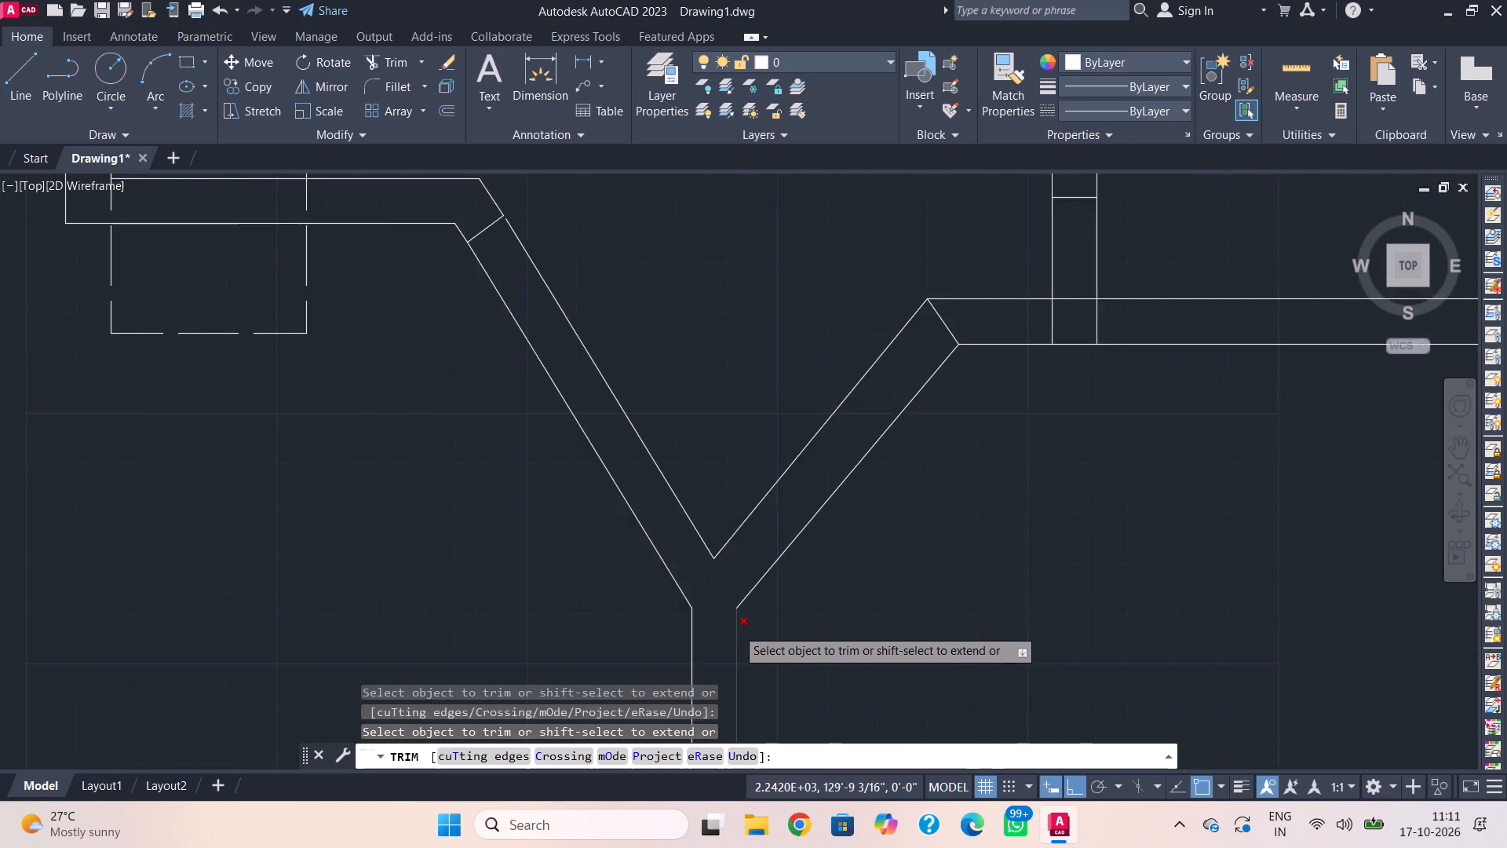
With Ortho off, draw a slanted line about 3' long across the right diagonal wall, starting on its inner line near the junction.
scroll(736, 629, down, 1)
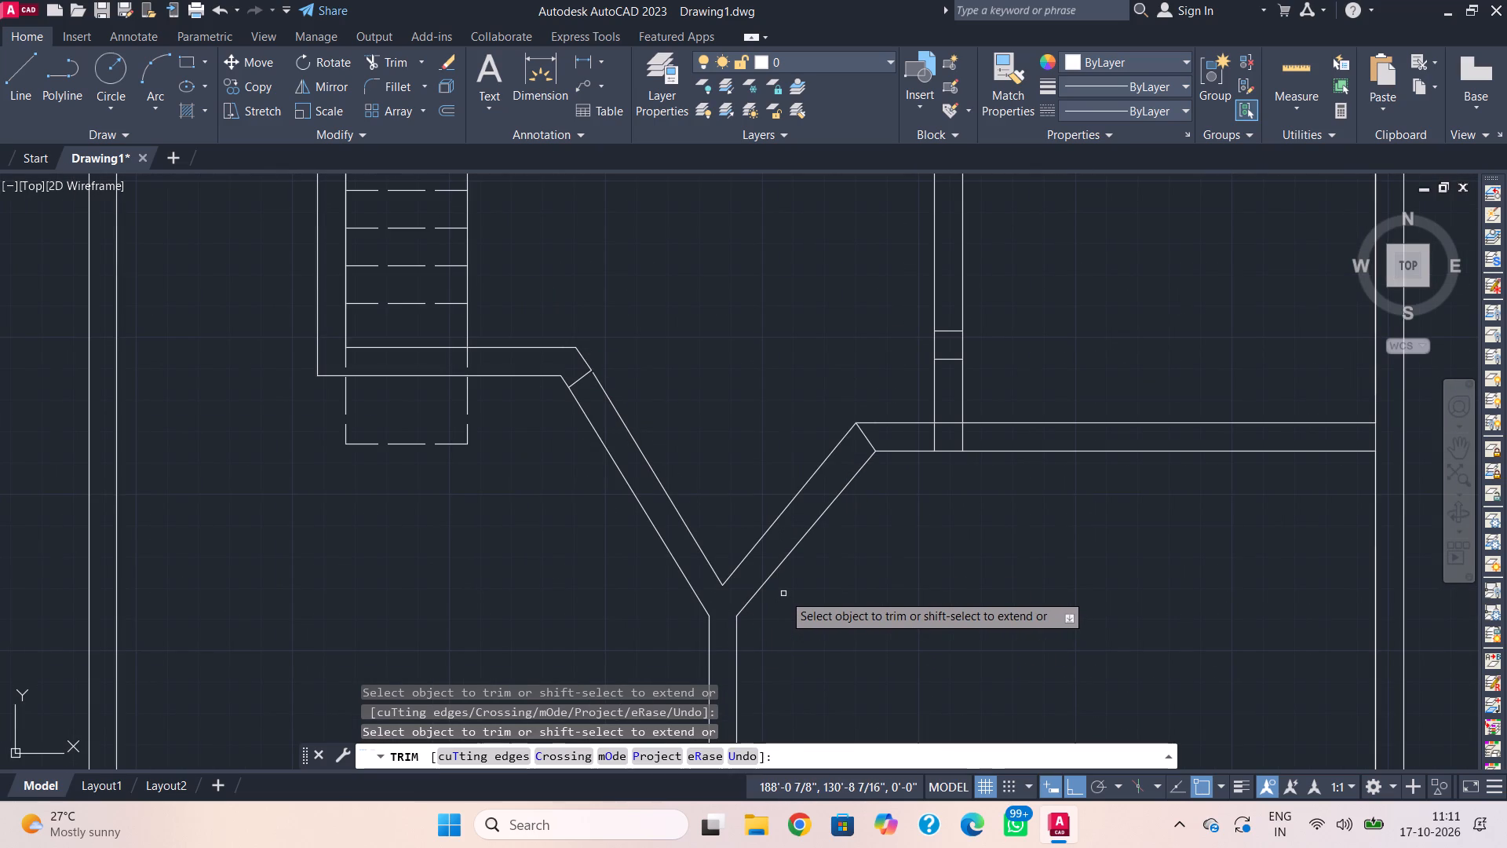
scroll(765, 597, down, 1)
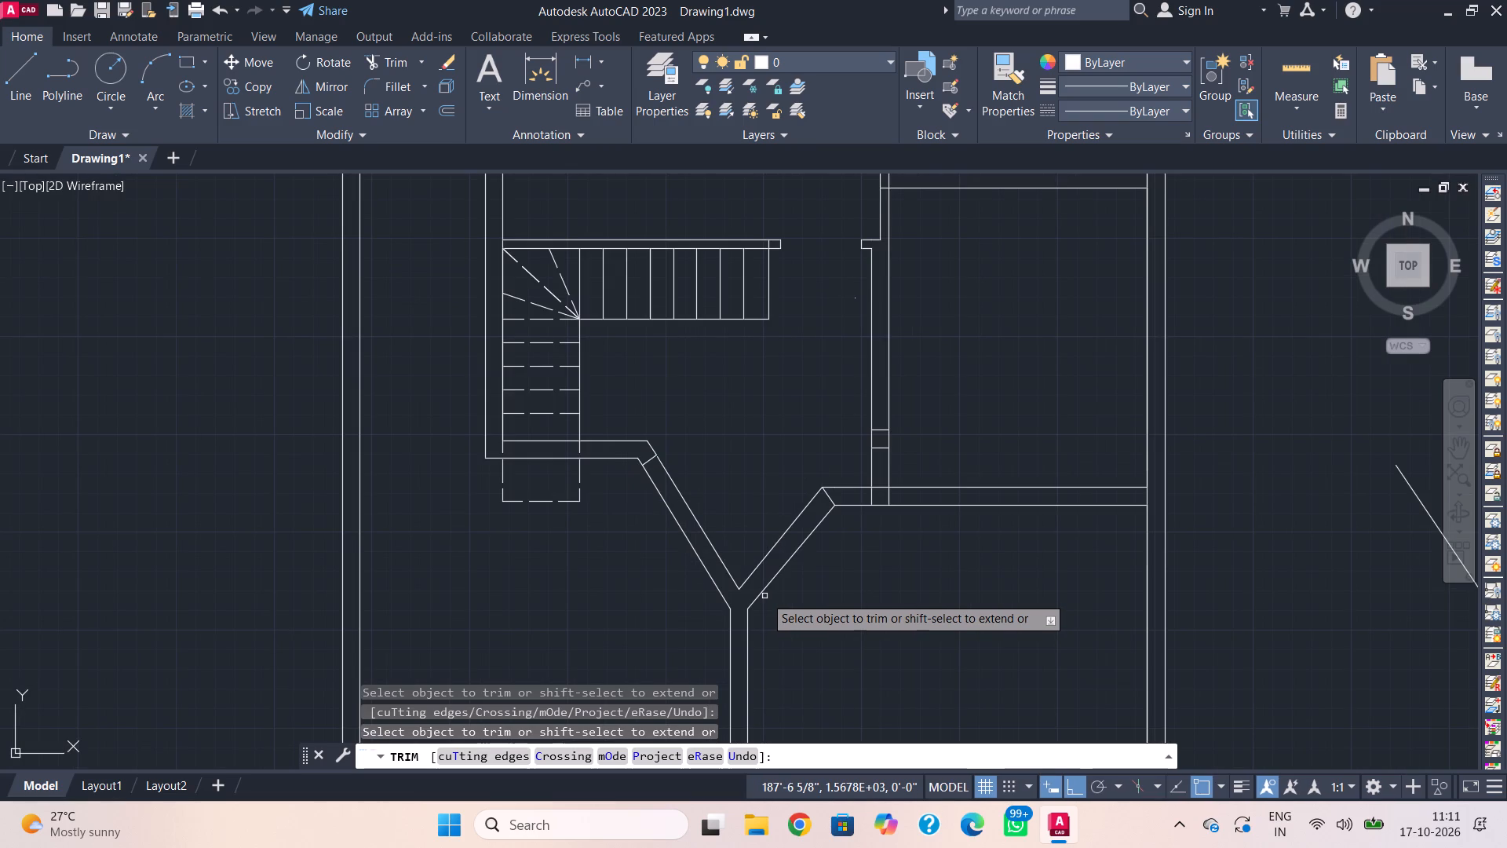
scroll(761, 596, down, 1)
scroll(758, 595, up, 1)
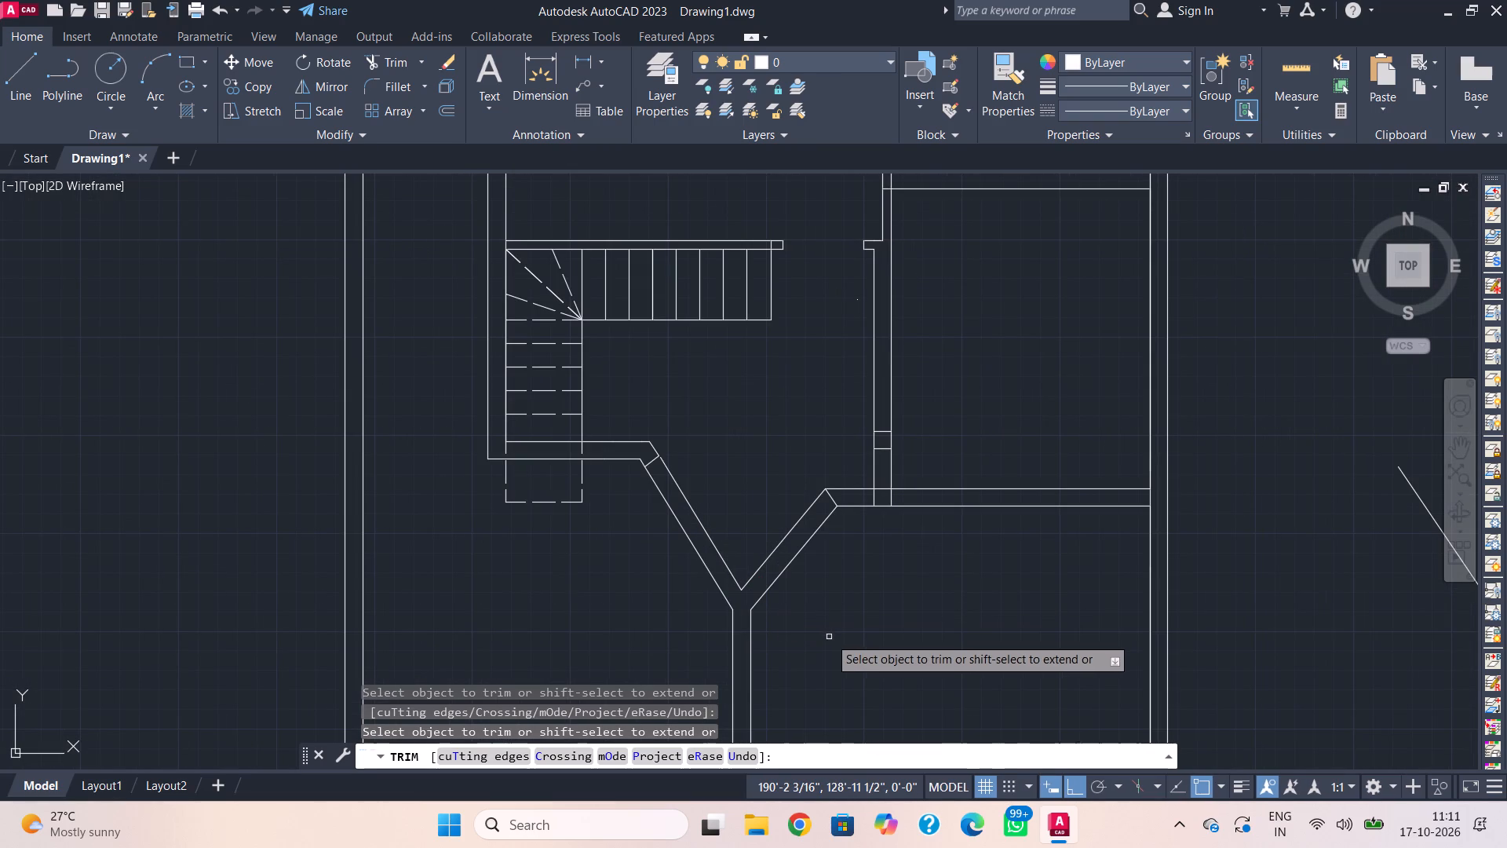
key(Escape)
text(l)
key(space)
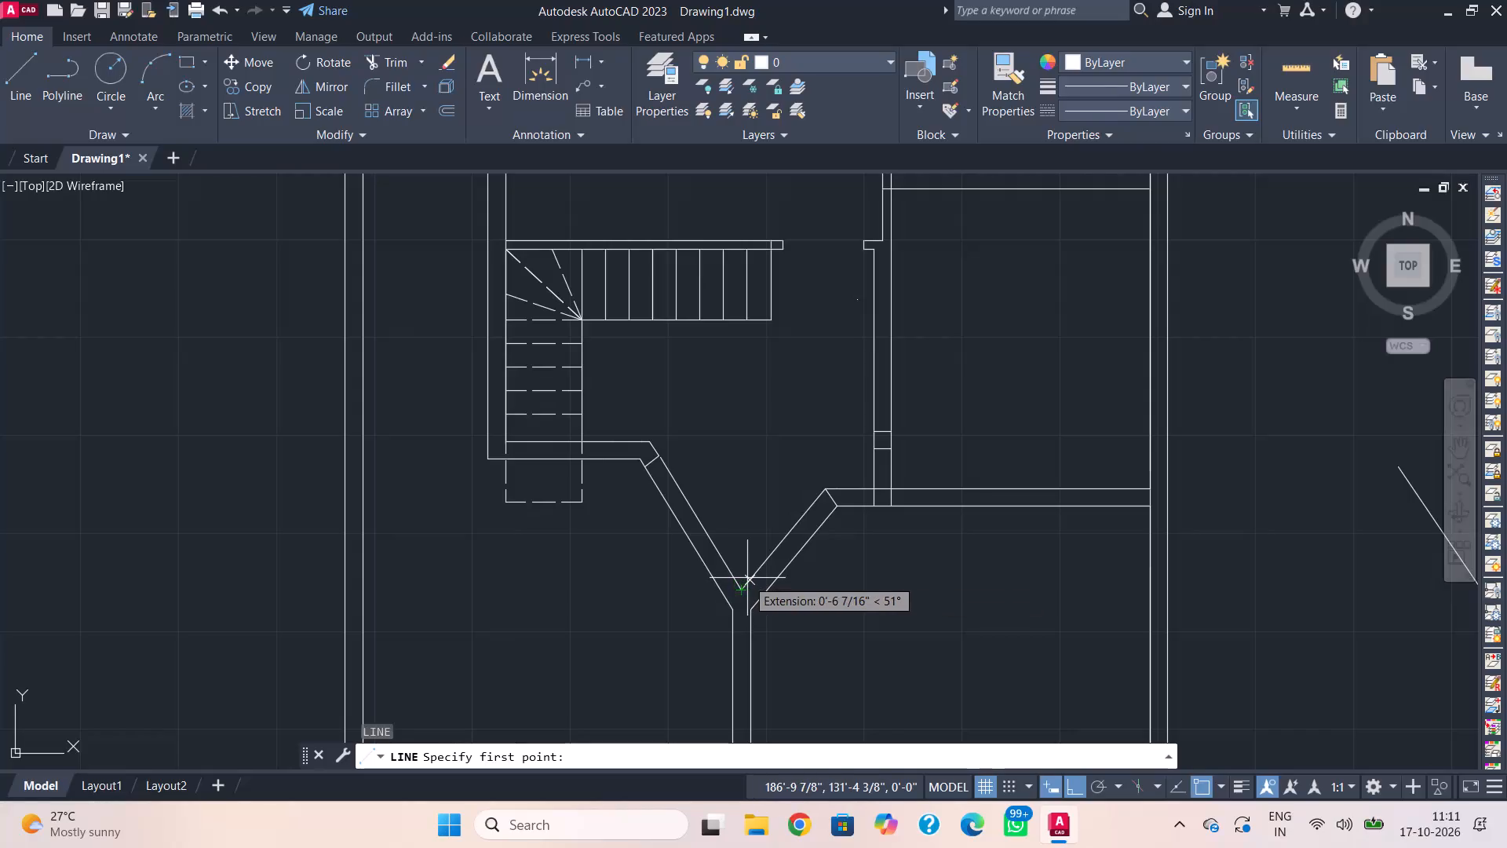
click(748, 580)
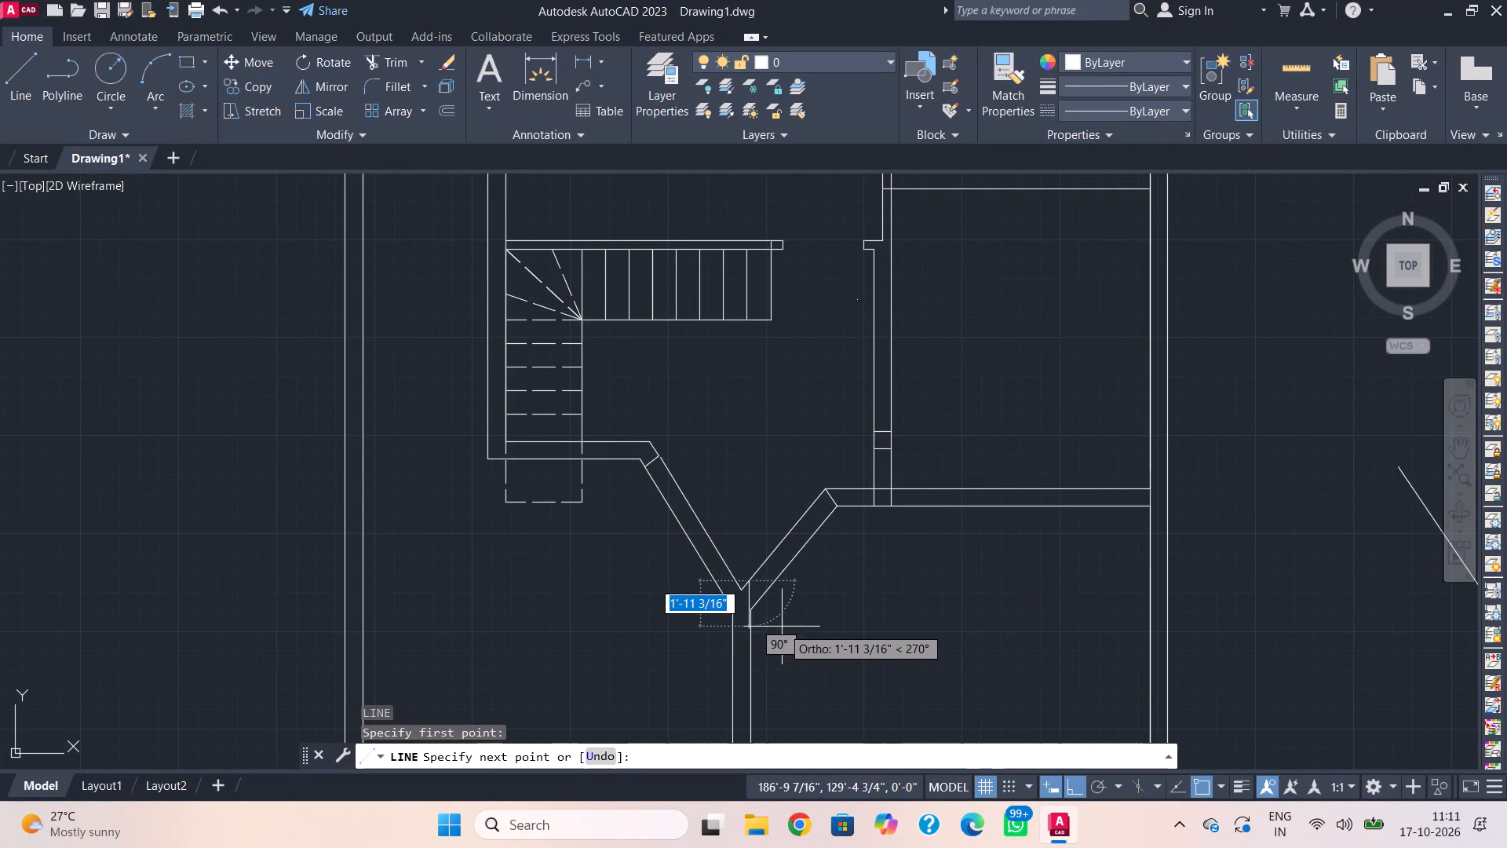
key(F8)
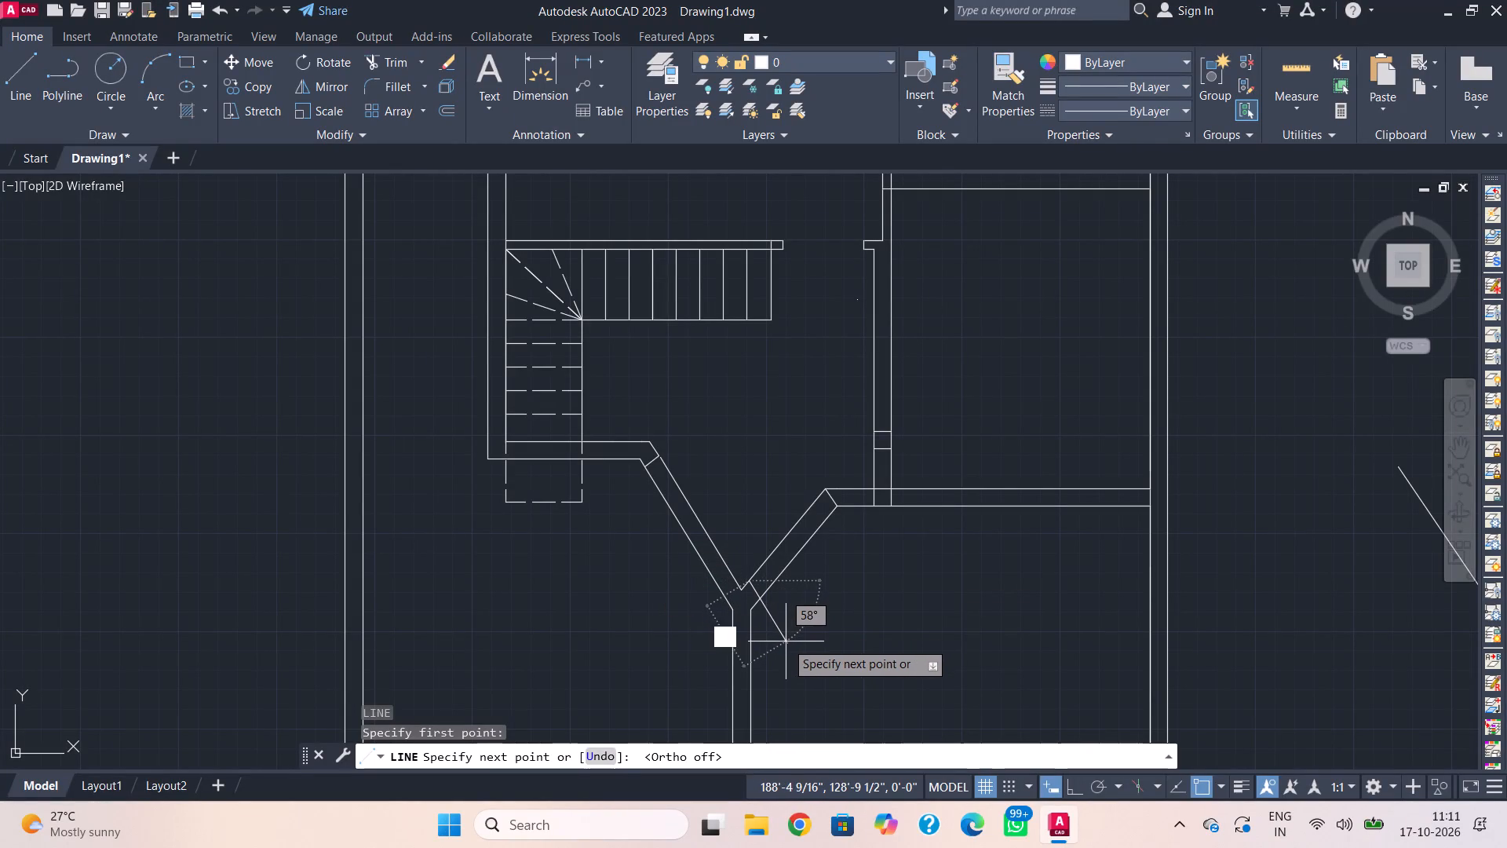
click(790, 638)
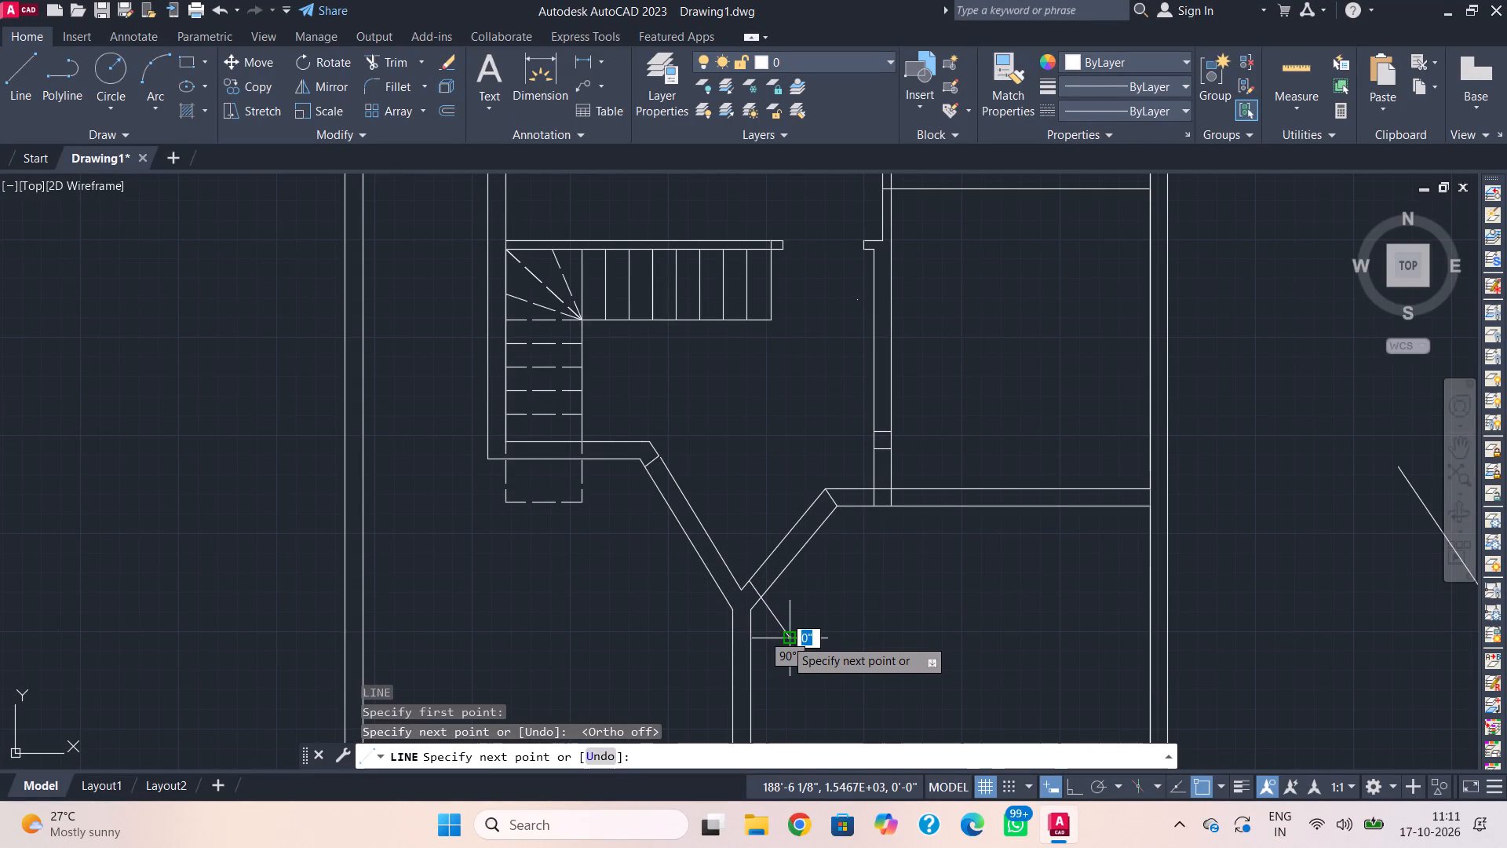
key(Escape)
Draw a slanted line about 1'-2" long across the left diagonal wall, starting on its inner line just above the junction.
text(l)
key(space)
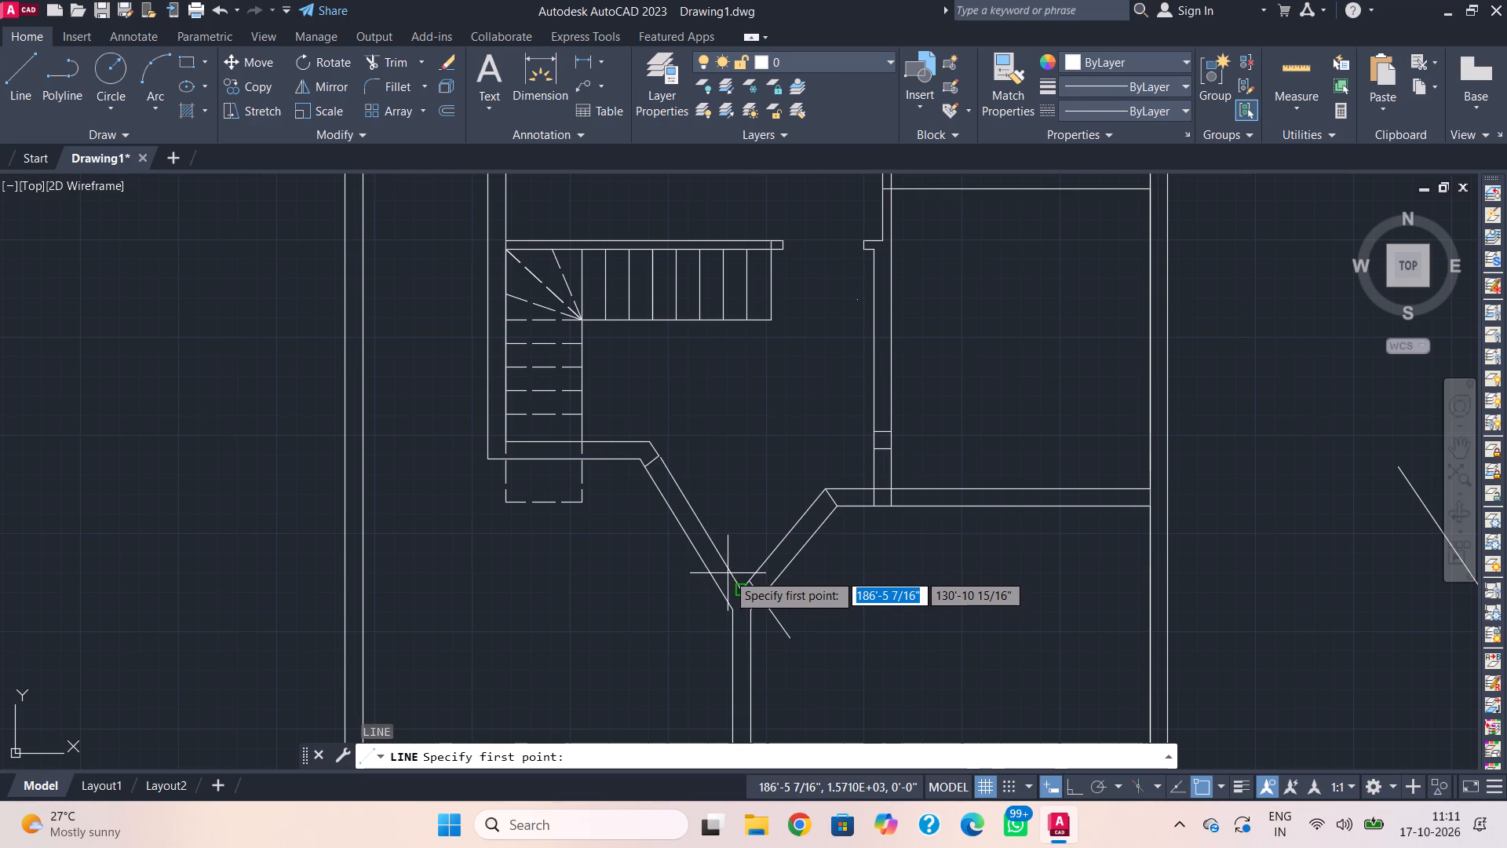
scroll(731, 583, up, 4)
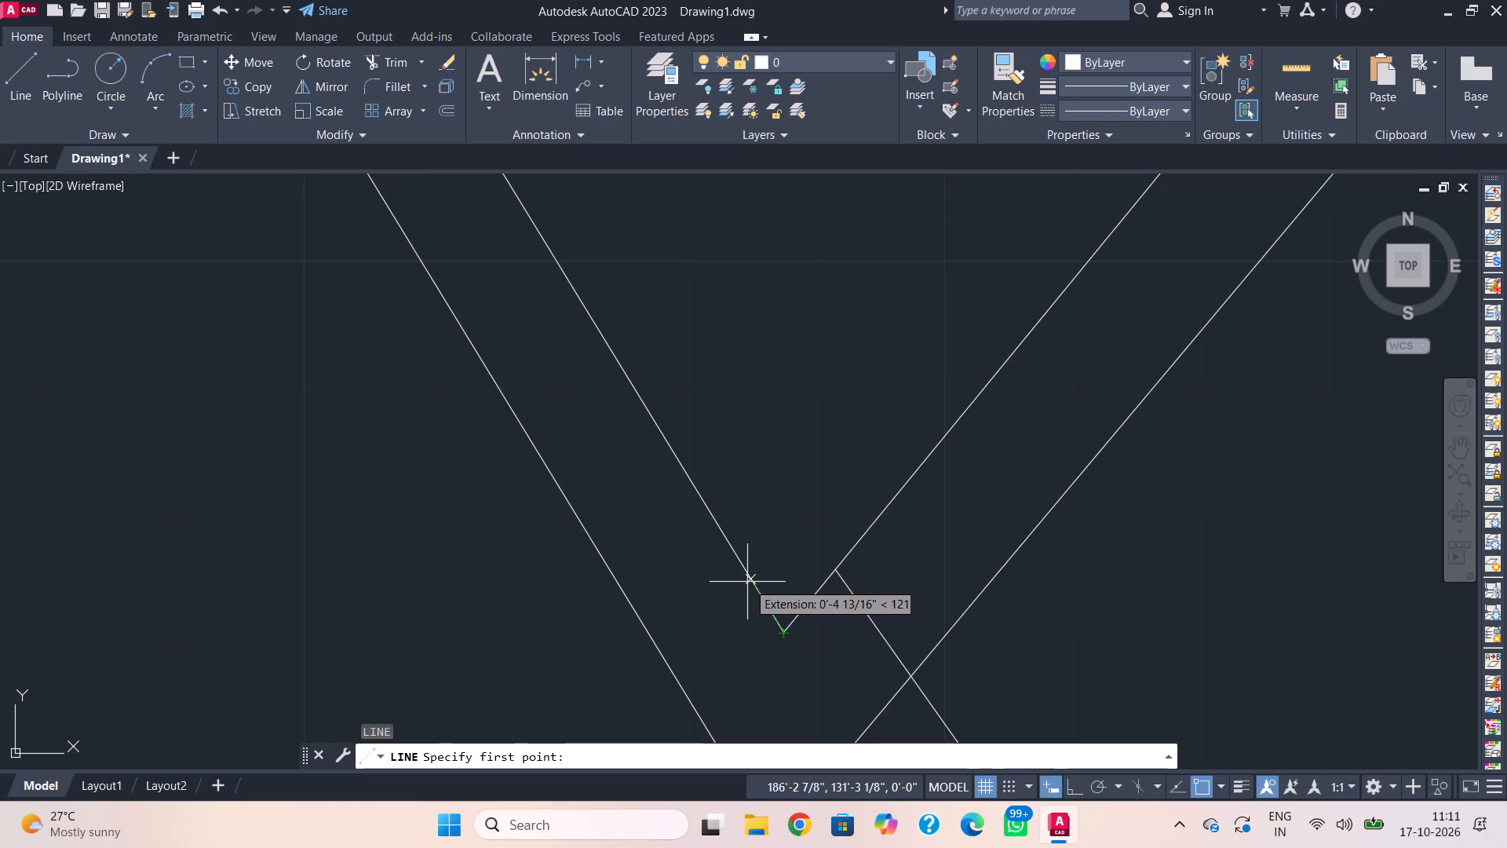
click(746, 580)
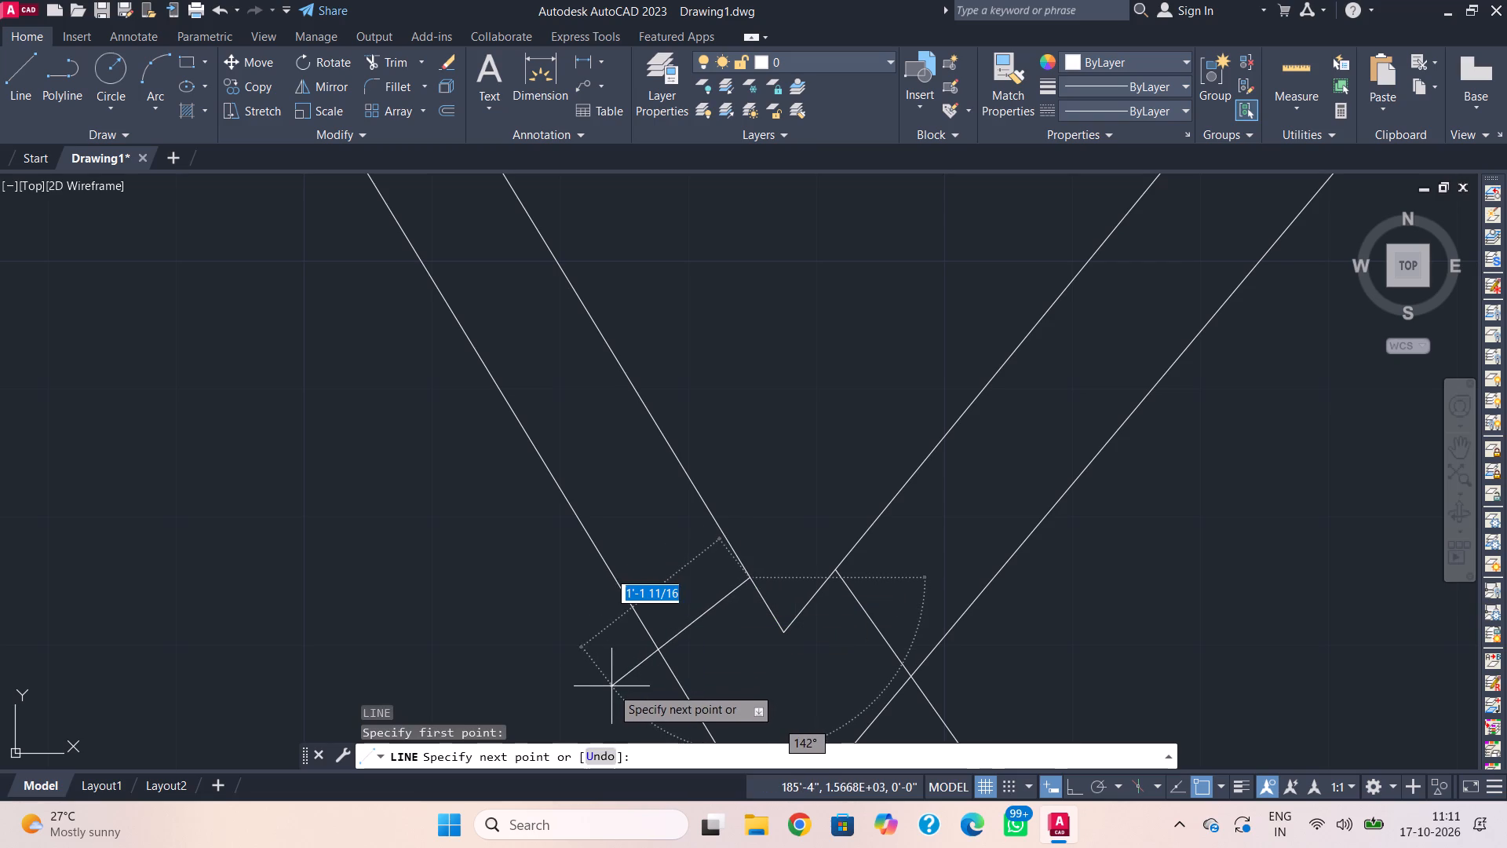
click(612, 687)
key(Escape)
Trim away both lines of the left diagonal wall between its upper end line and the new cross line near the junction.
scroll(618, 652, down, 2)
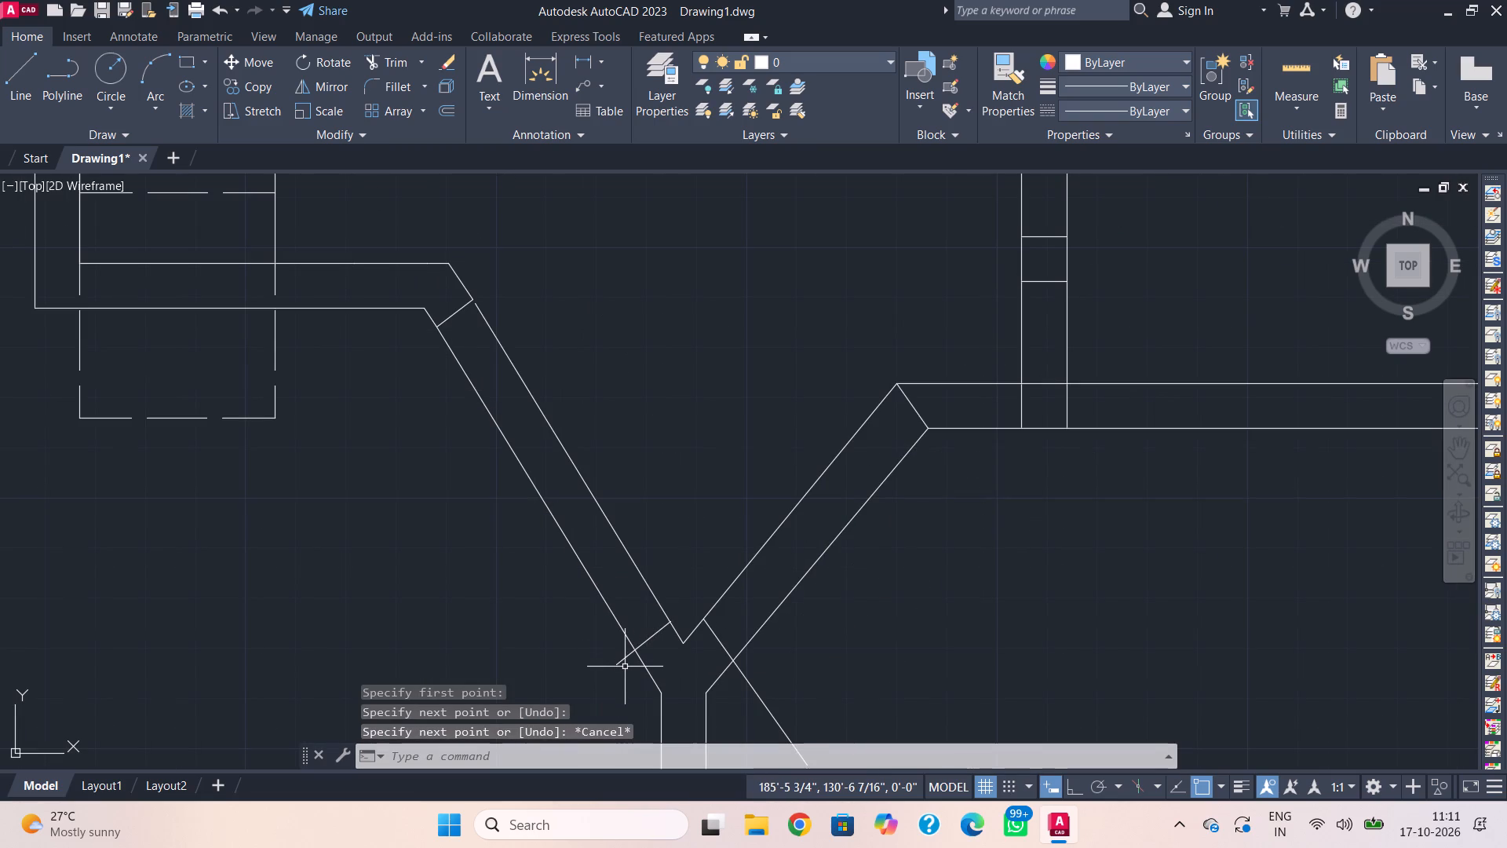
text(tr)
key(space)
drag(670, 565, 638, 597)
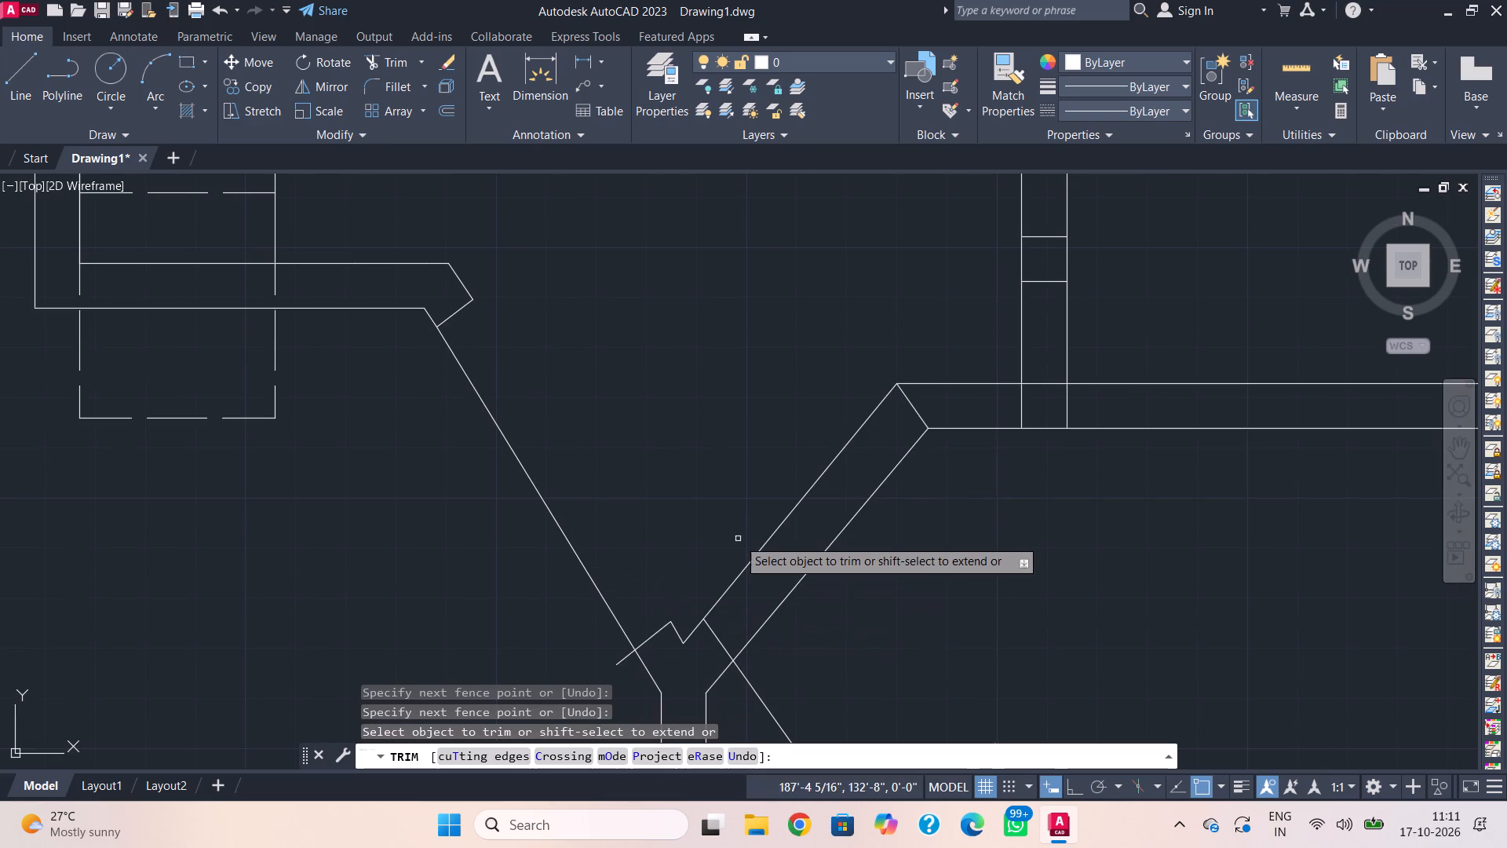
key(ctrl+z)
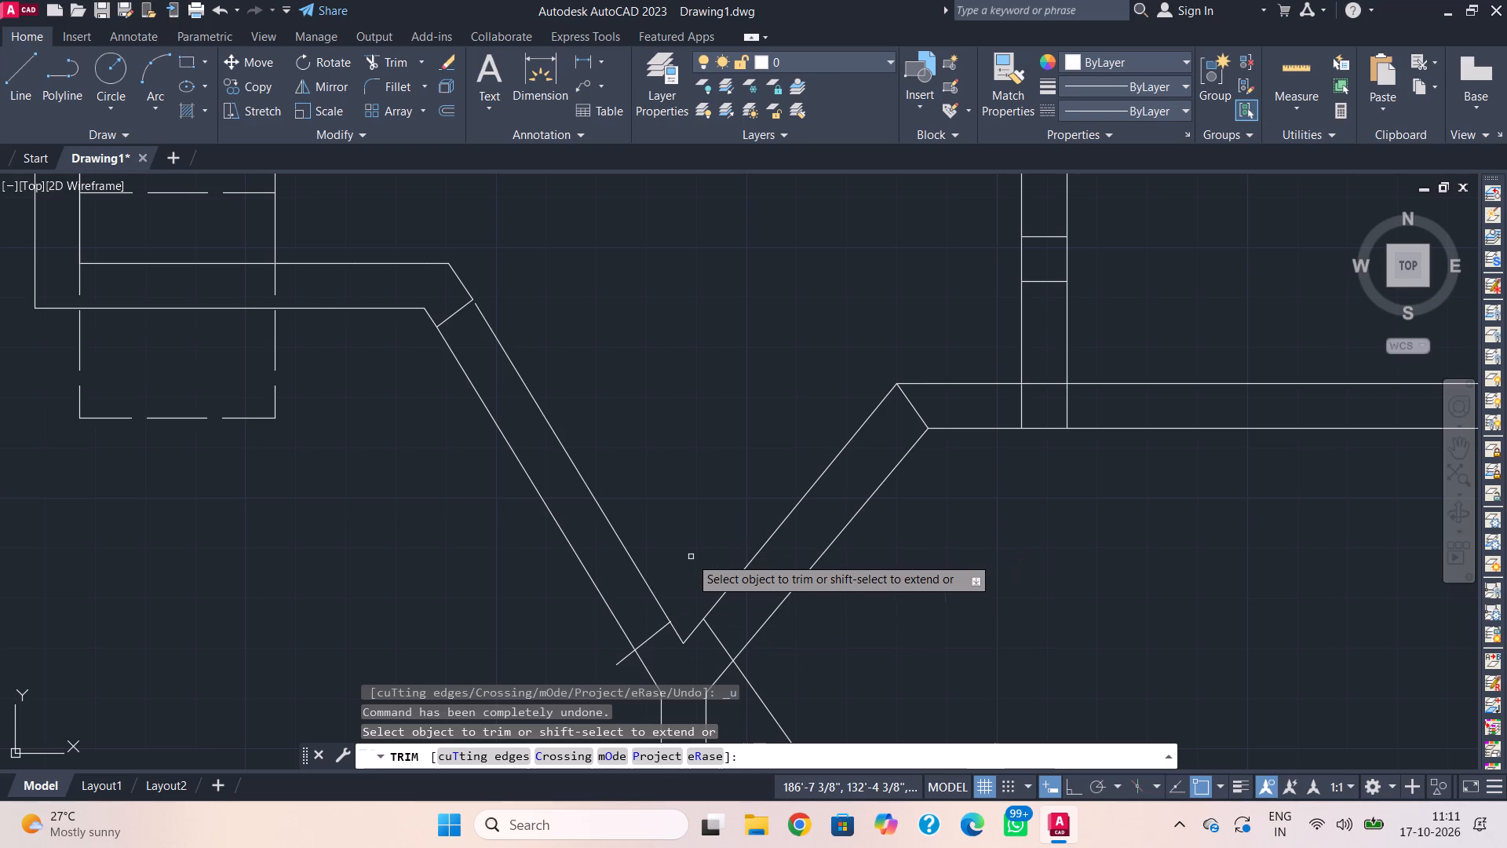
click(621, 573)
click(584, 595)
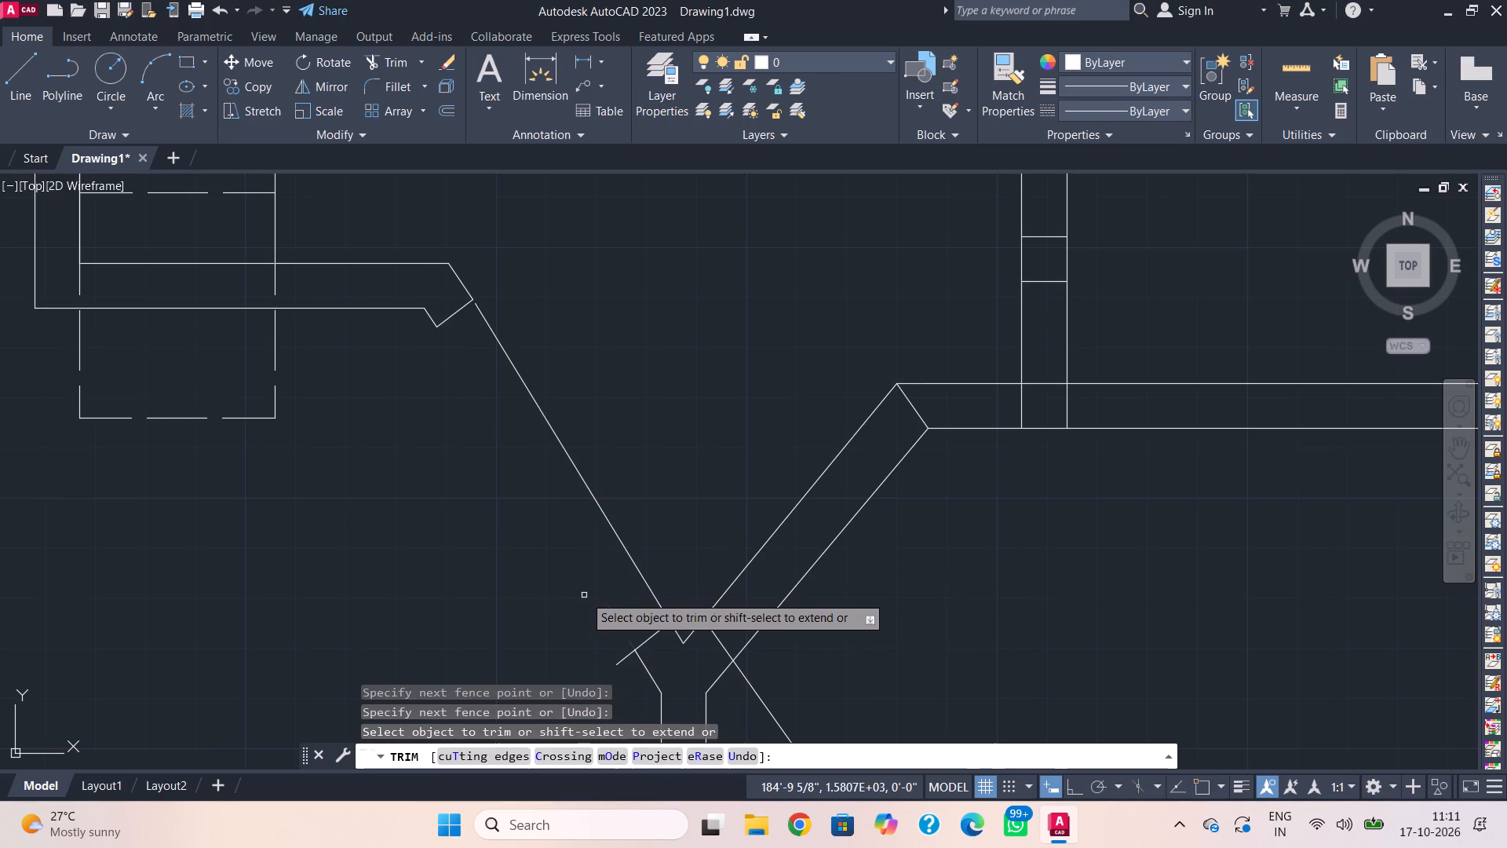
click(635, 530)
click(608, 550)
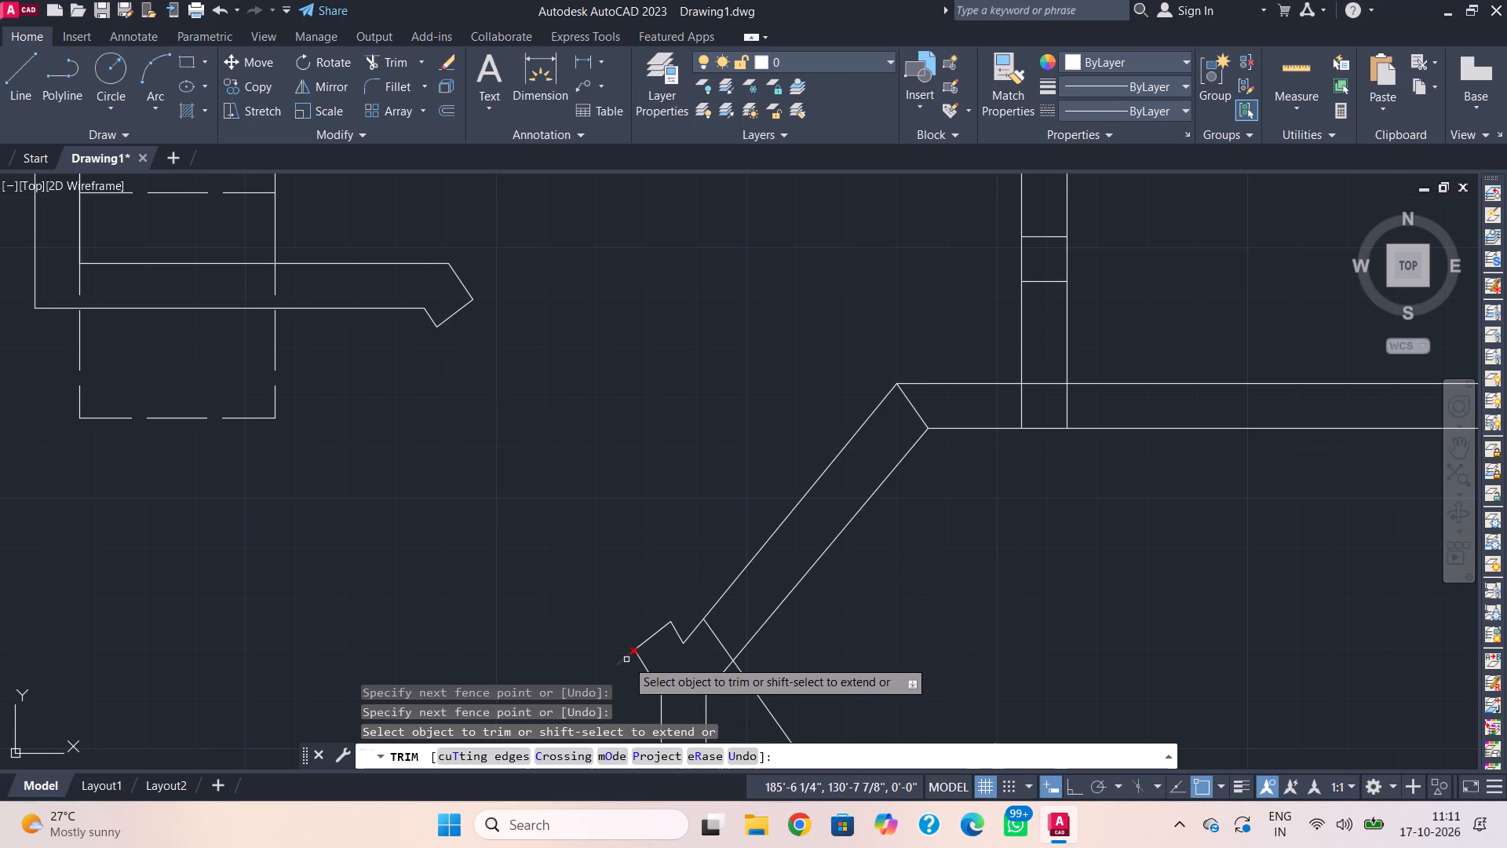
Trim away both lines of the right diagonal wall above its cross line, plus the overhanging ends of both slanted cross lines.
click(625, 660)
drag(728, 560, 735, 564)
click(791, 623)
scroll(790, 650, down, 1)
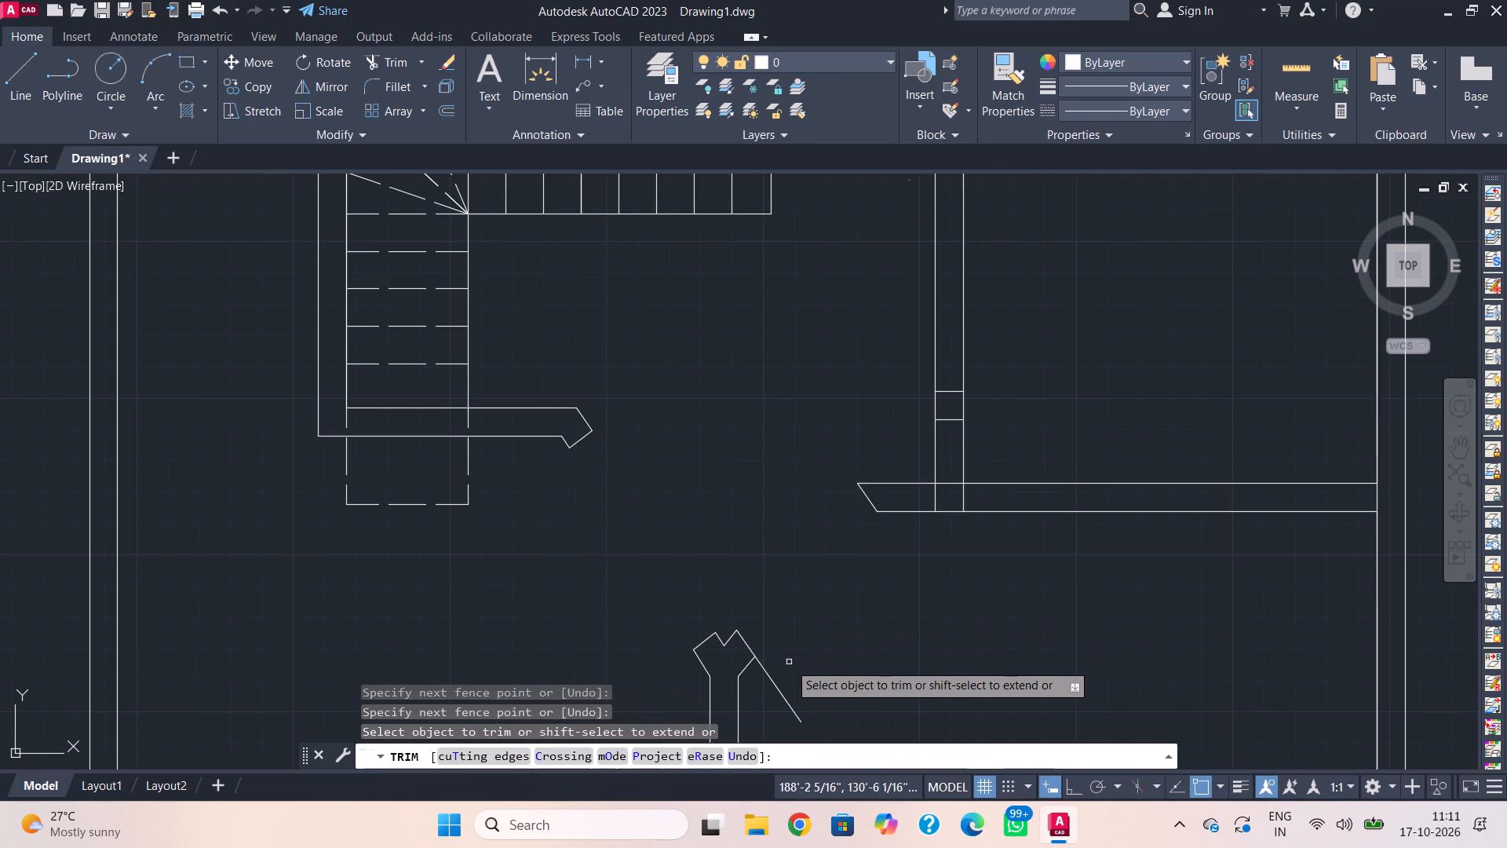
drag(784, 670, 773, 695)
click(772, 695)
scroll(782, 683, down, 1)
middle_drag(790, 667, 808, 589)
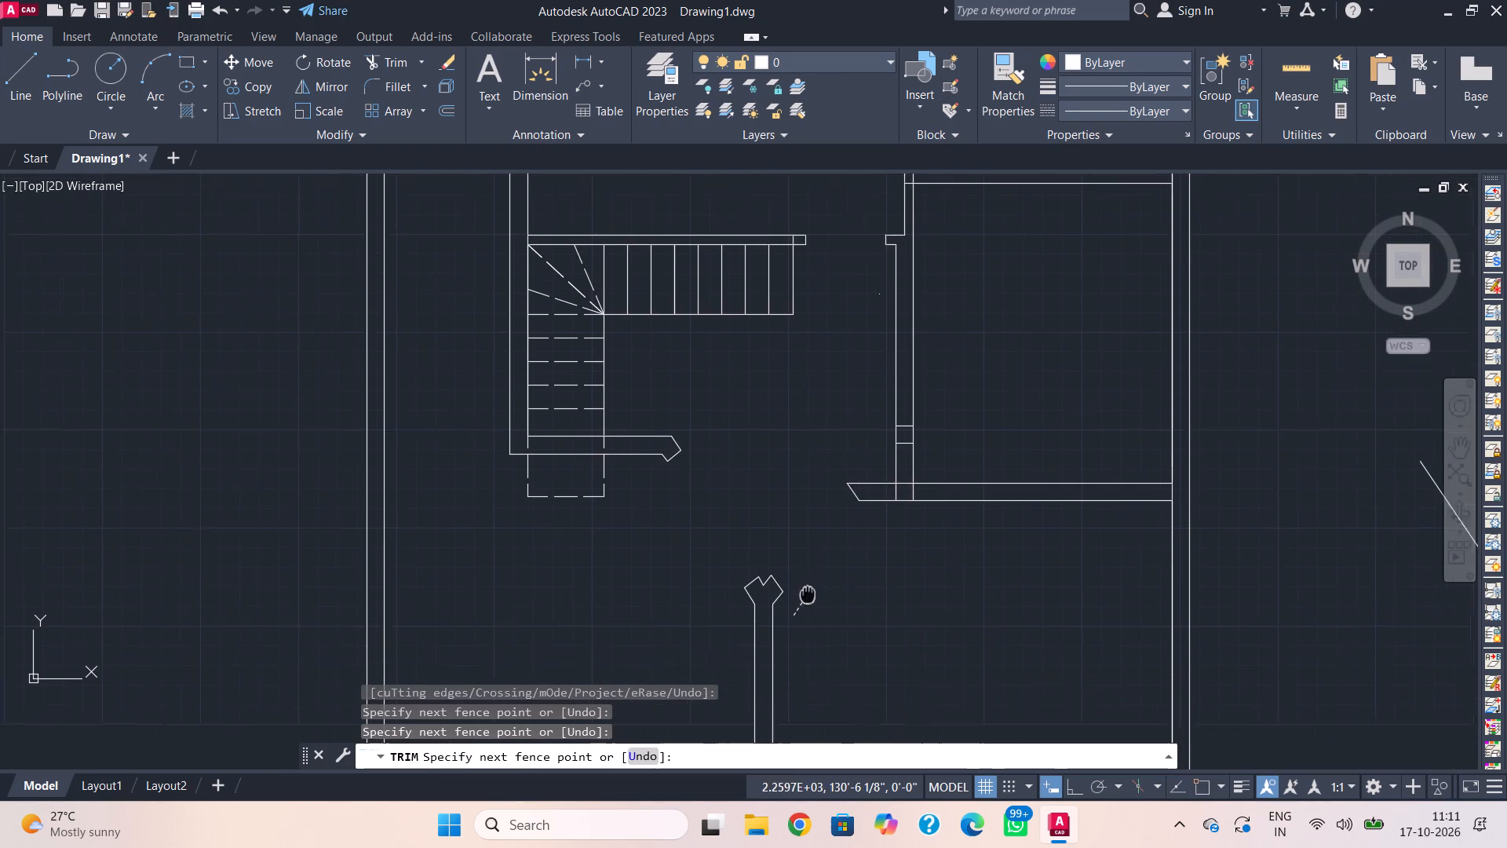
middle_drag(808, 589, 812, 550)
key(Escape)
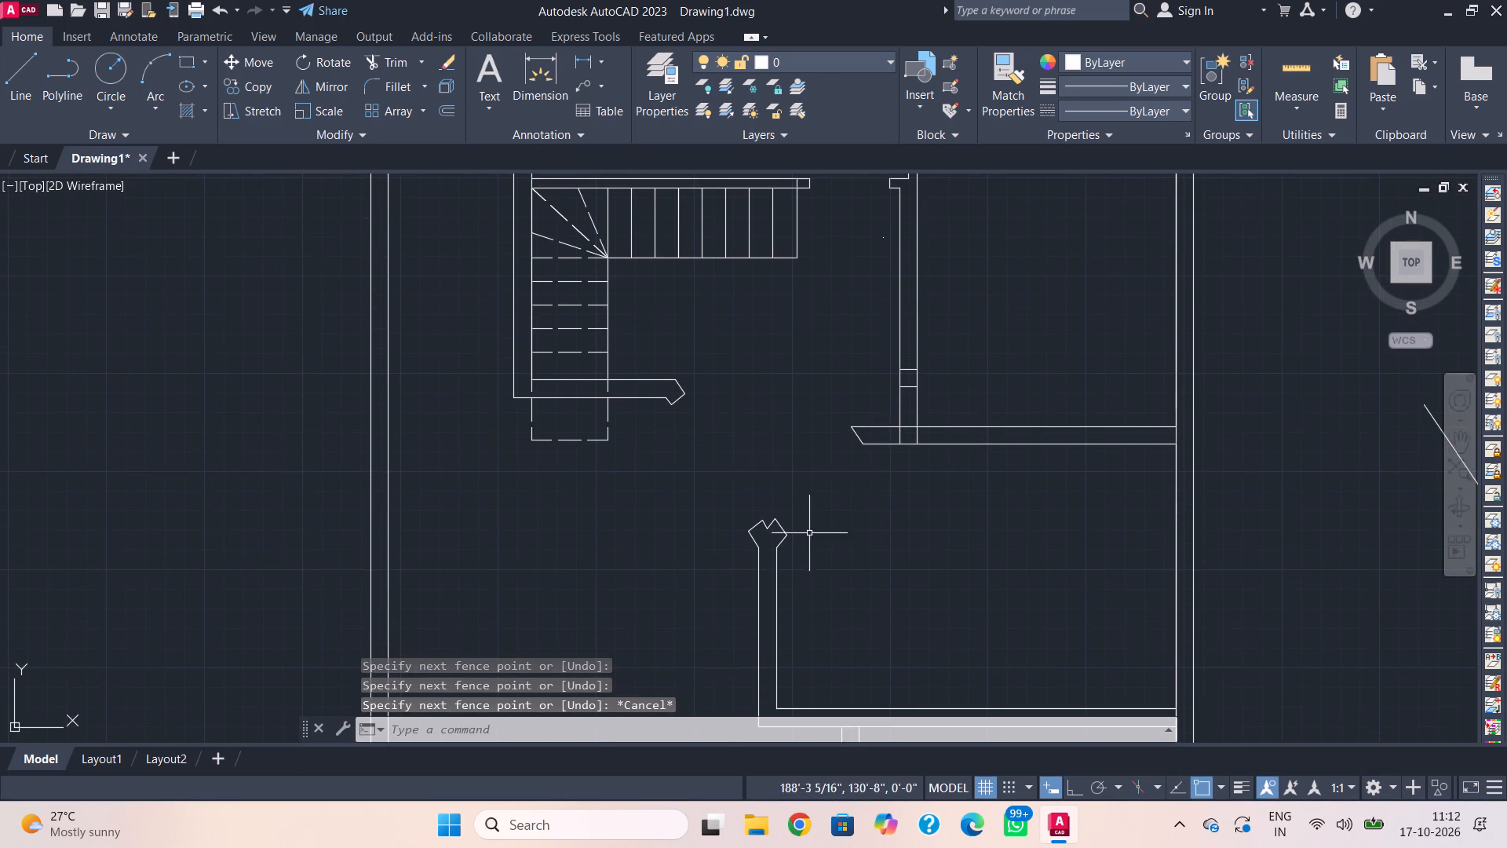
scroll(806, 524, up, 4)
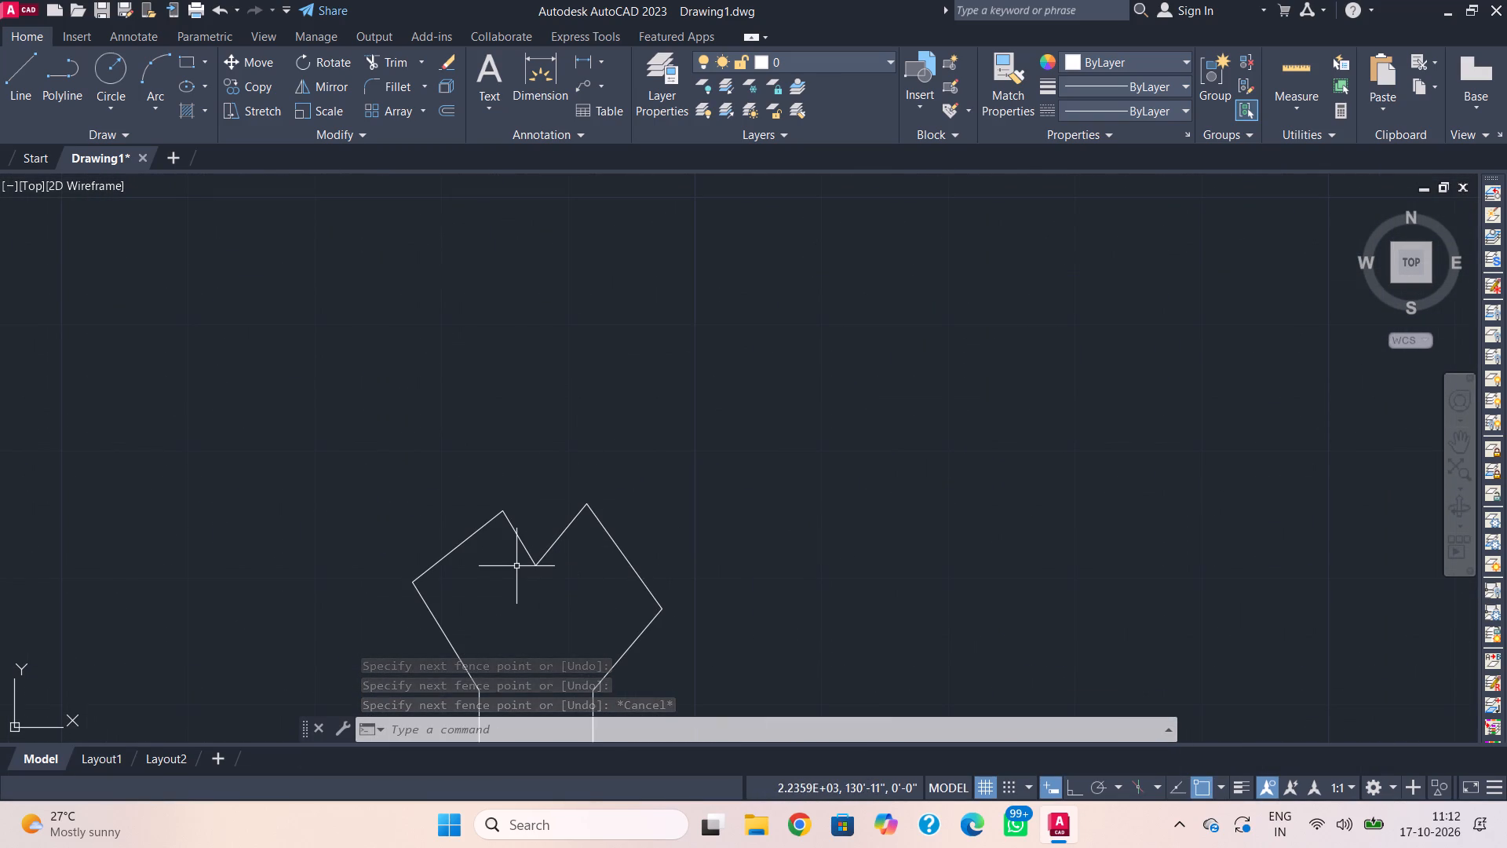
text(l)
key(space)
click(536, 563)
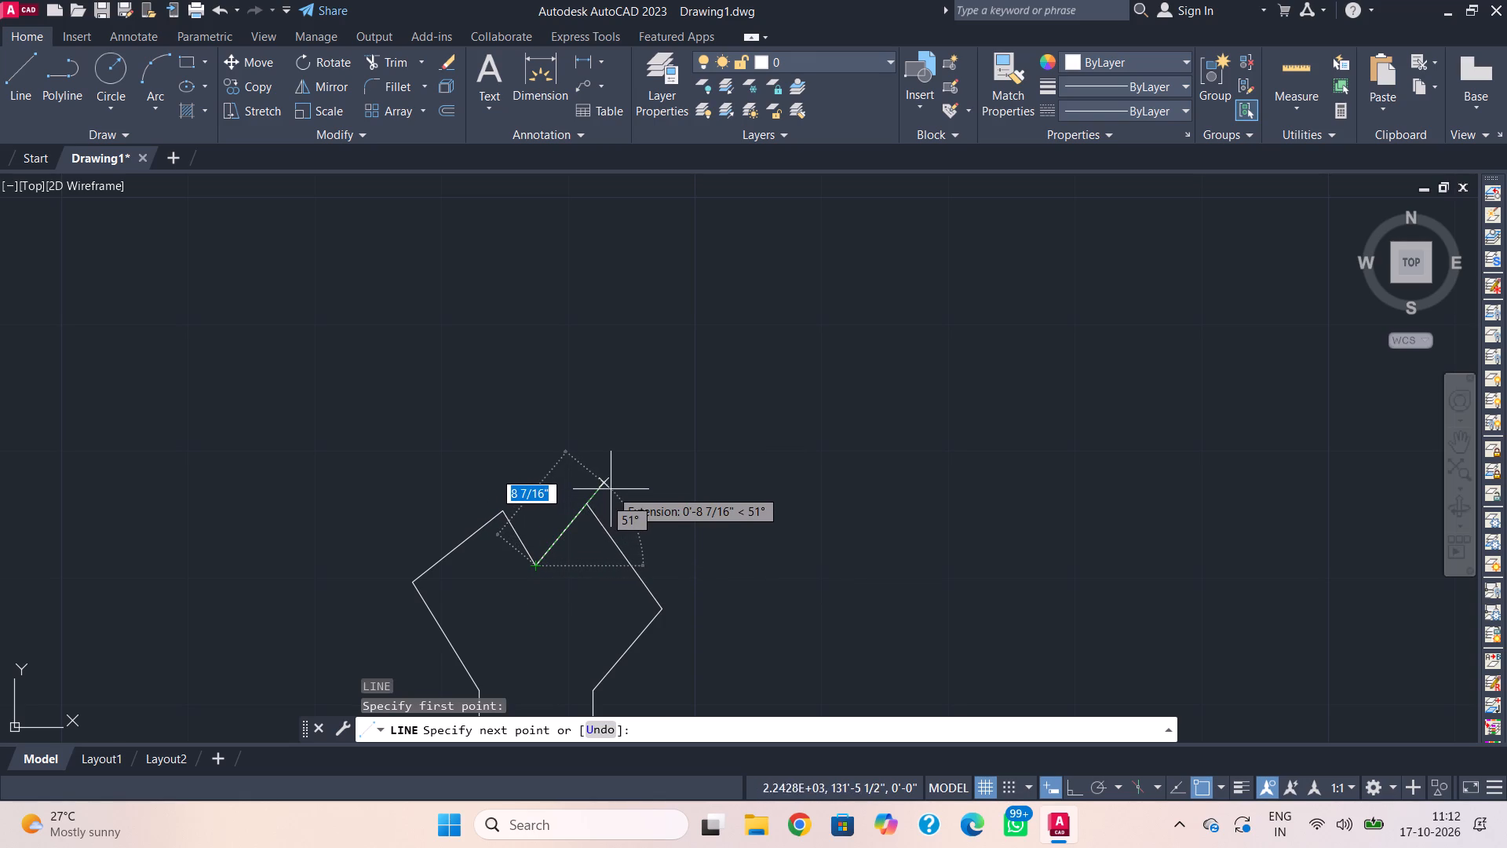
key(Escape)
Offset the outer line of the junction's right diagonal stub by 9" toward the notch.
text(o)
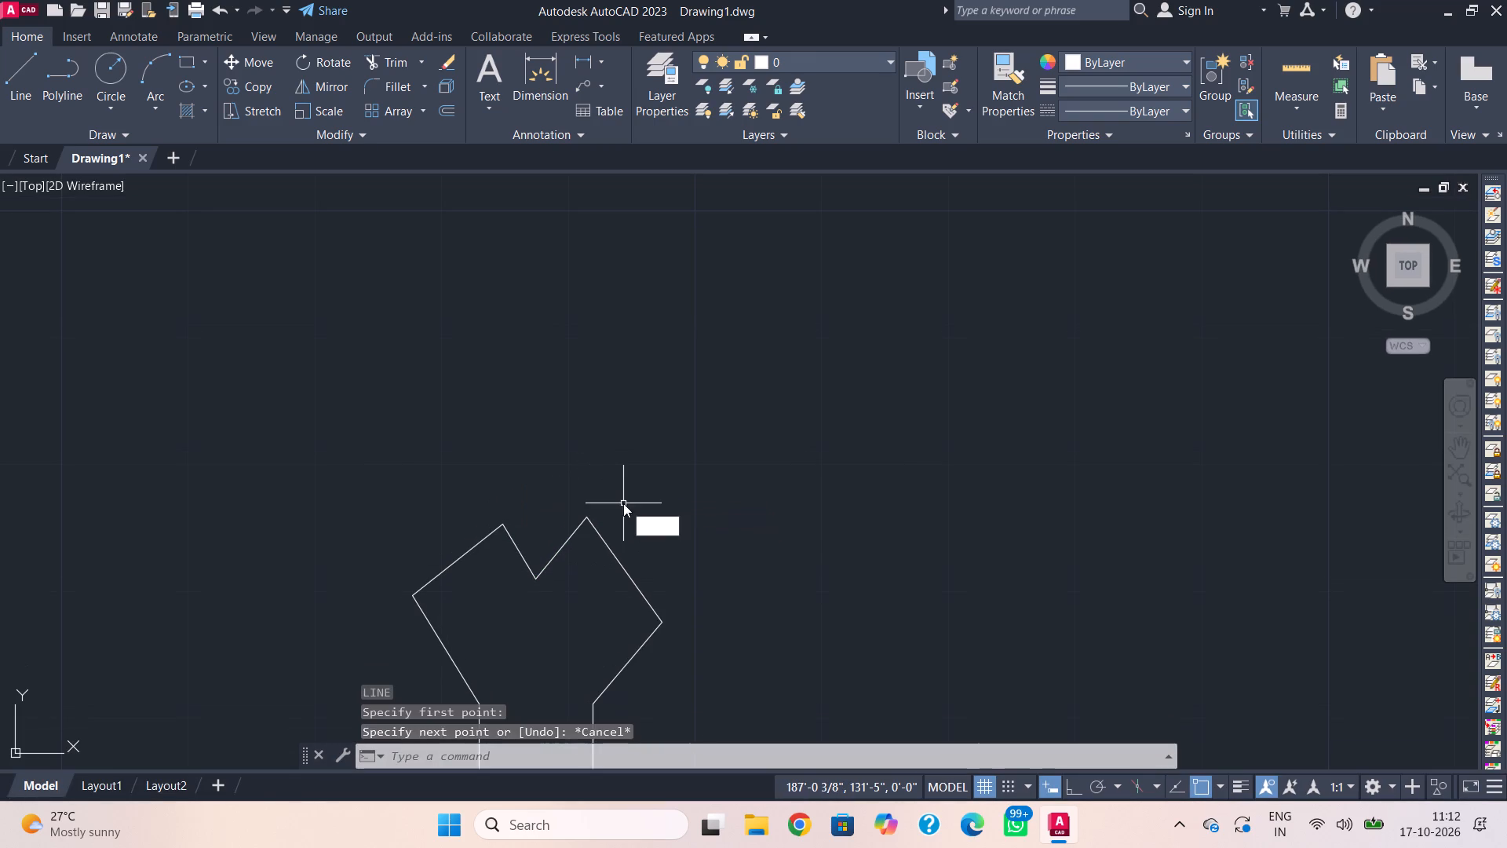
key(space)
key(space)
click(644, 645)
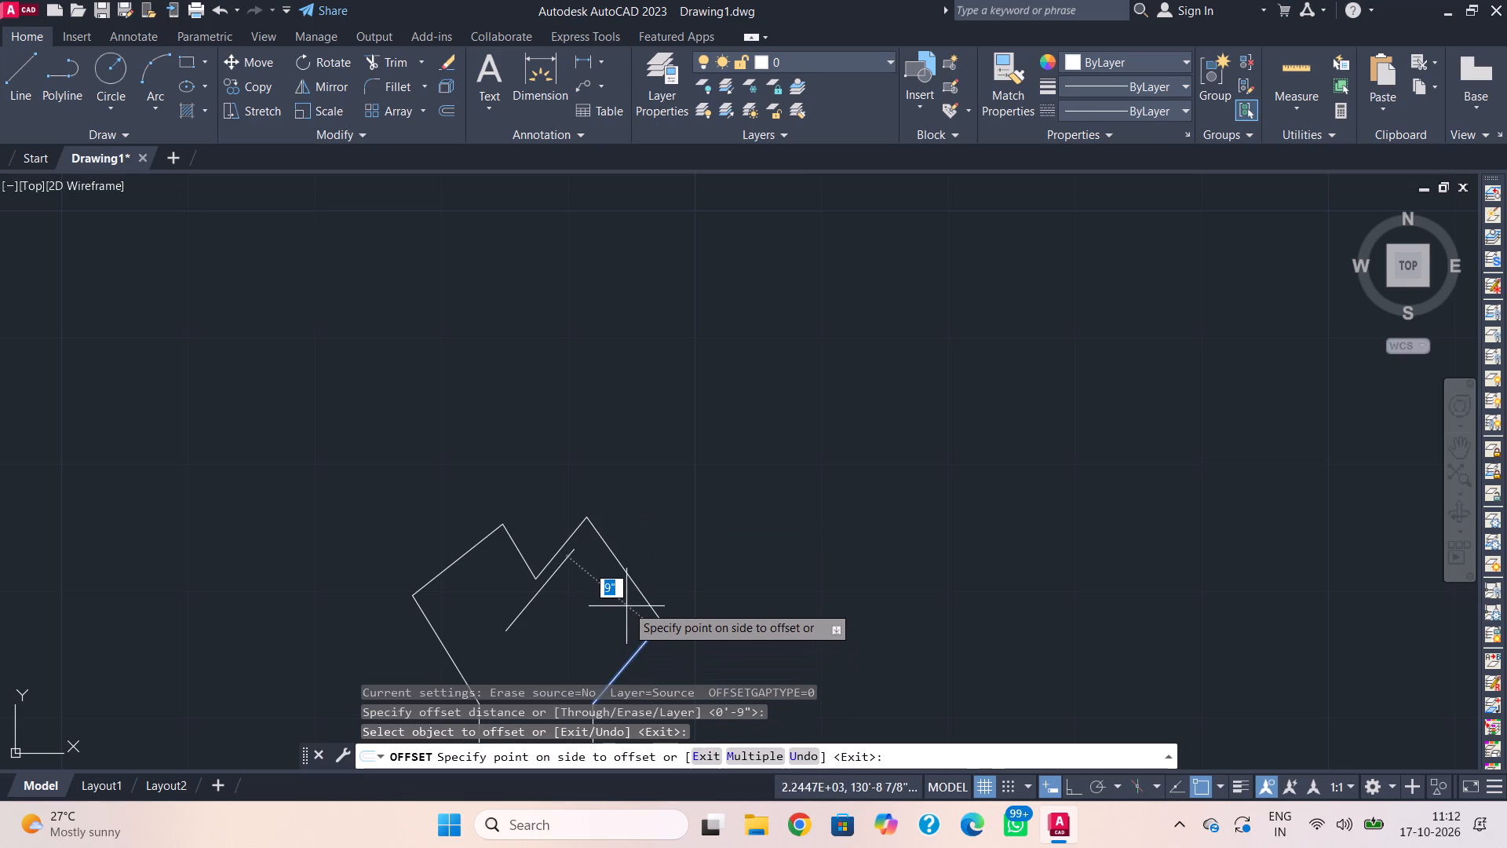
click(626, 601)
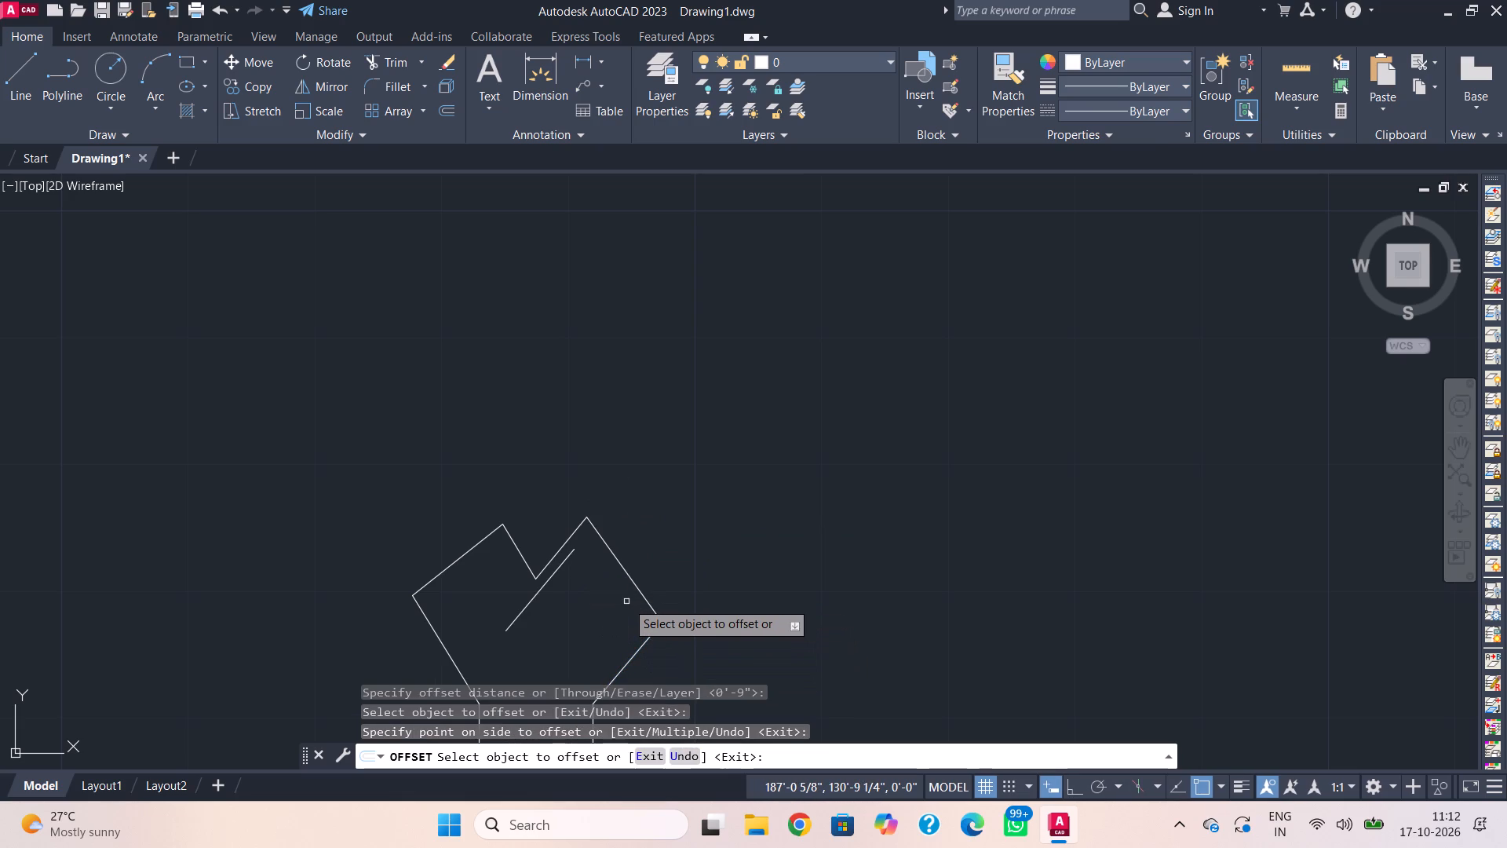
key(Escape)
Extend the offset line to the slanted end line of the right diagonal stub.
text(ex)
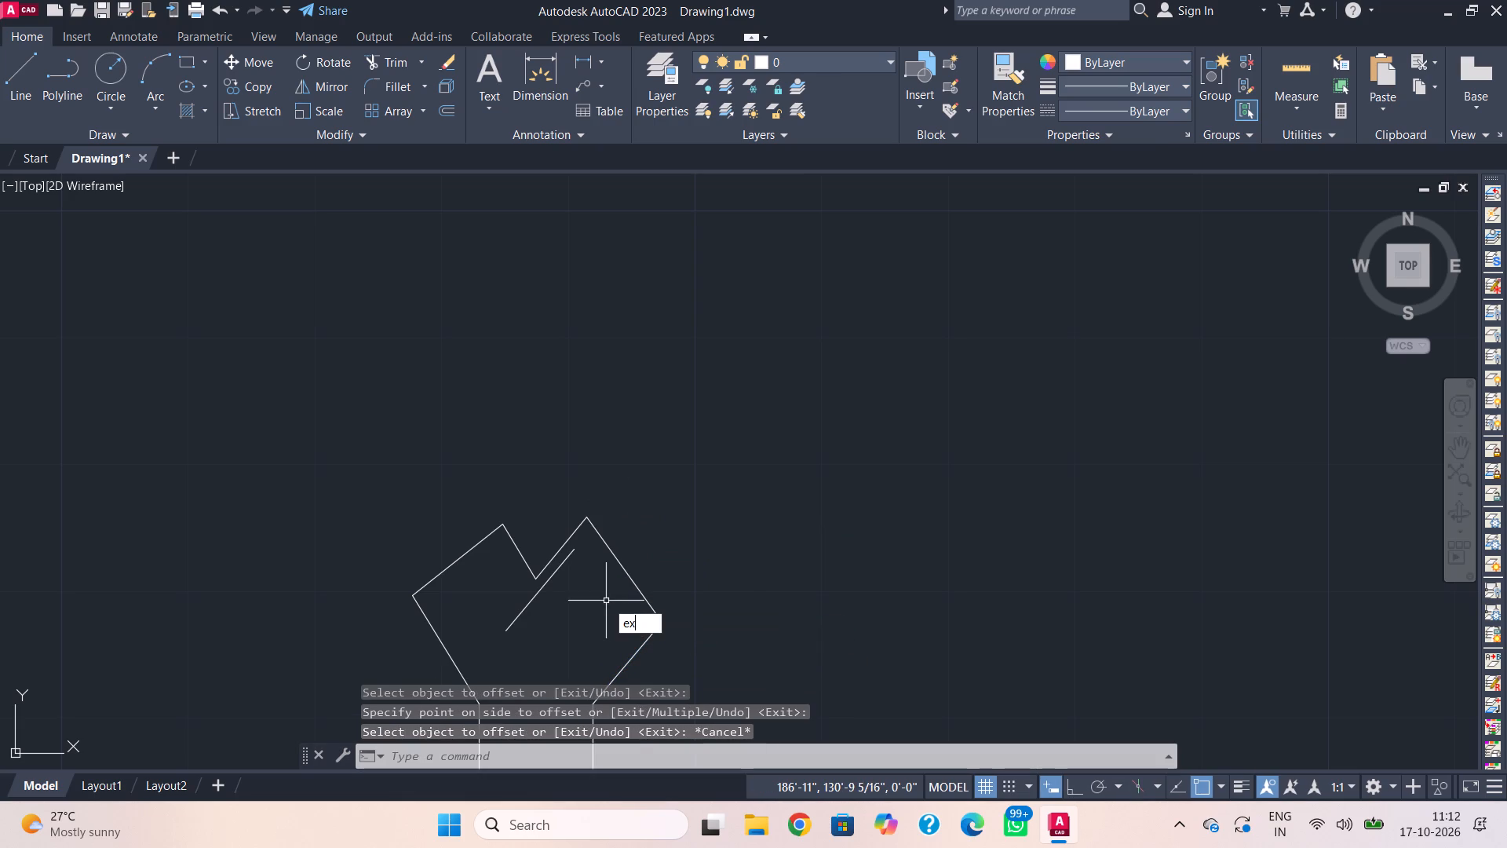
key(space)
click(561, 567)
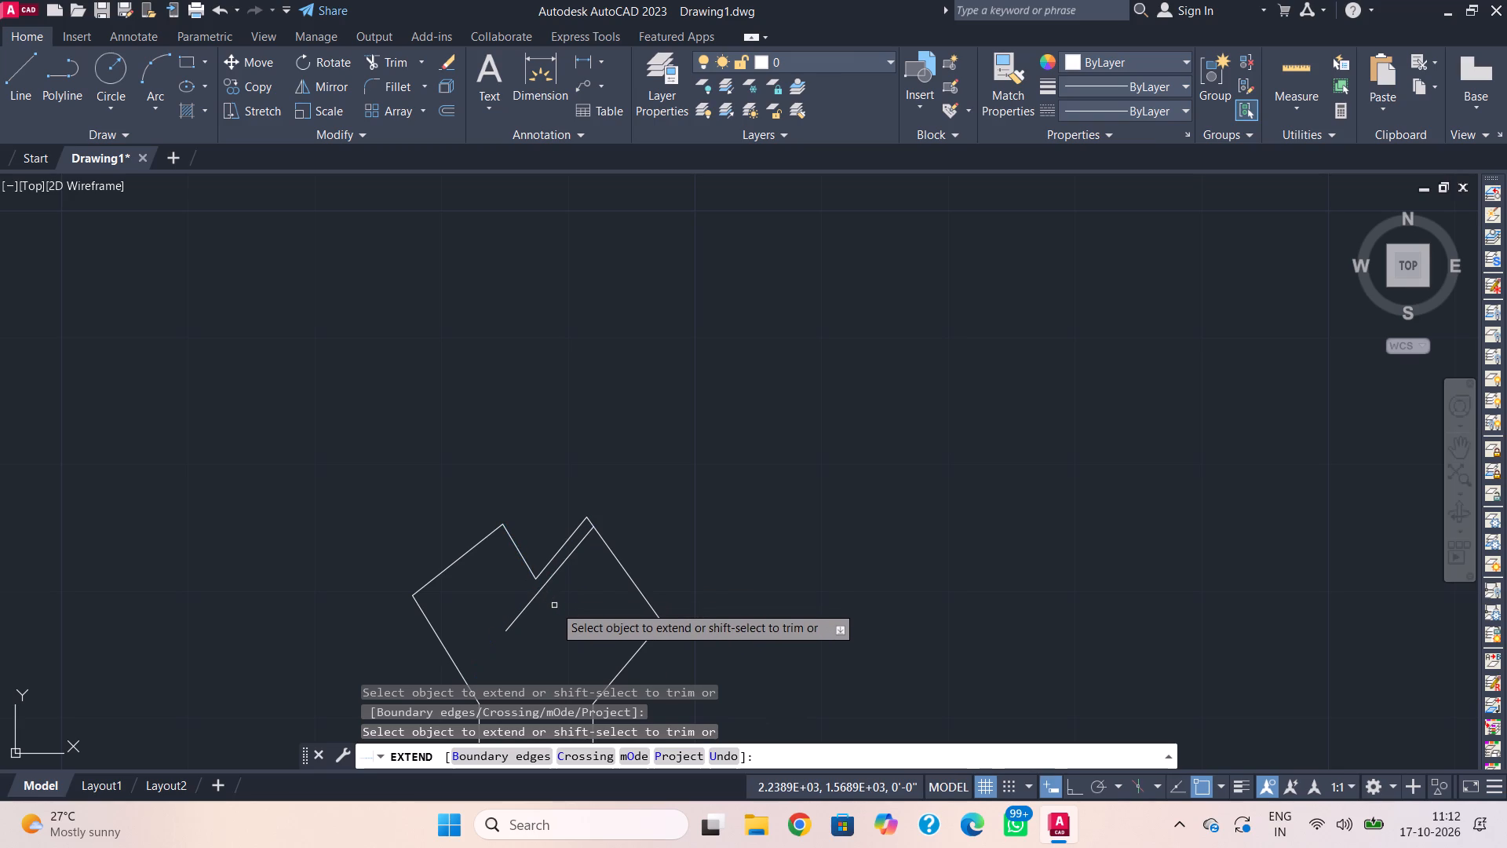
click(532, 570)
scroll(566, 621, down, 2)
middle_drag(566, 619, 581, 543)
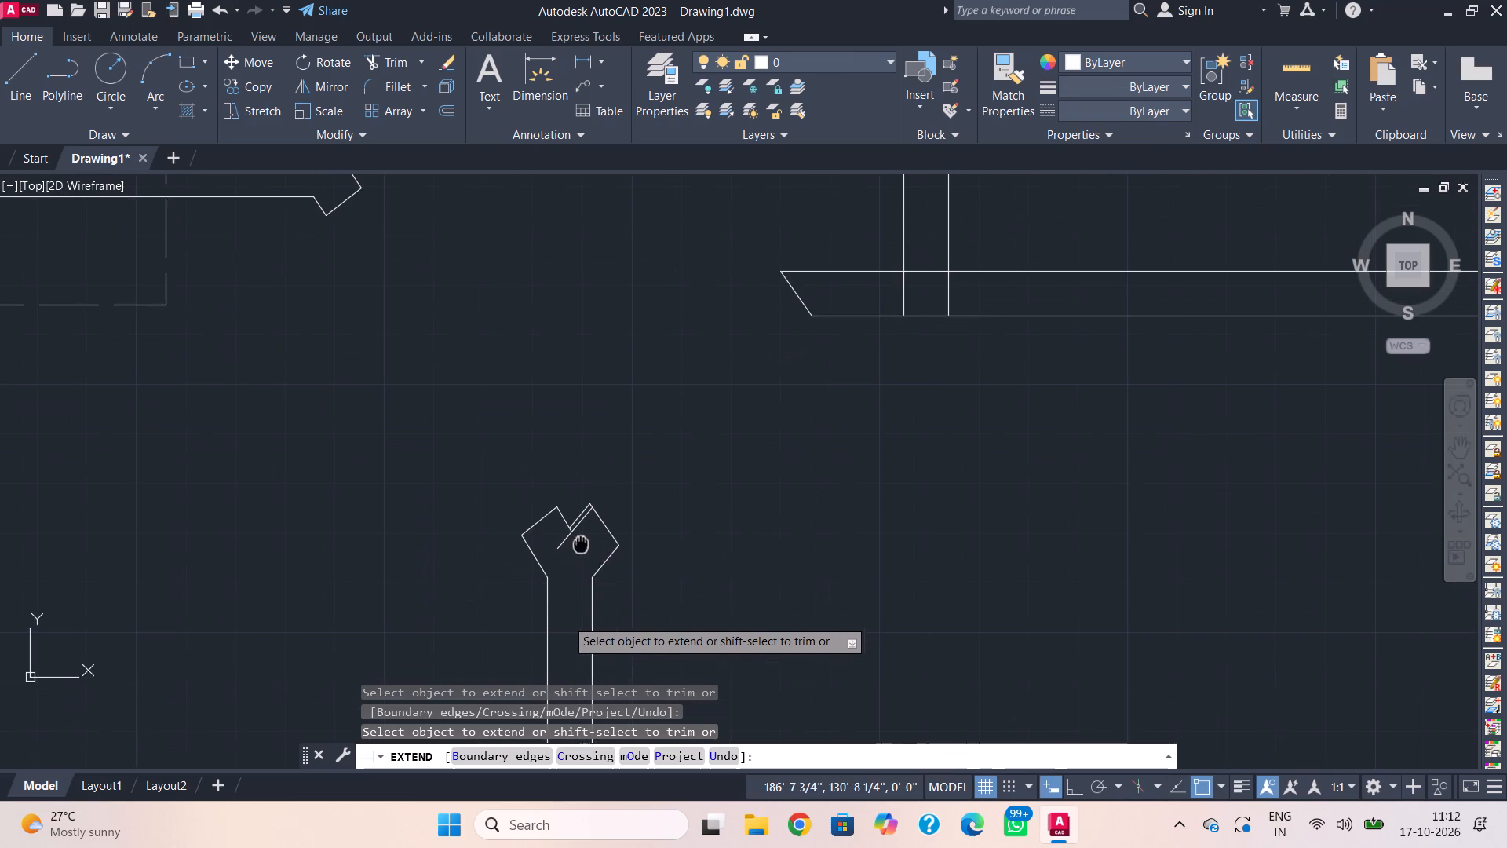
key(Escape)
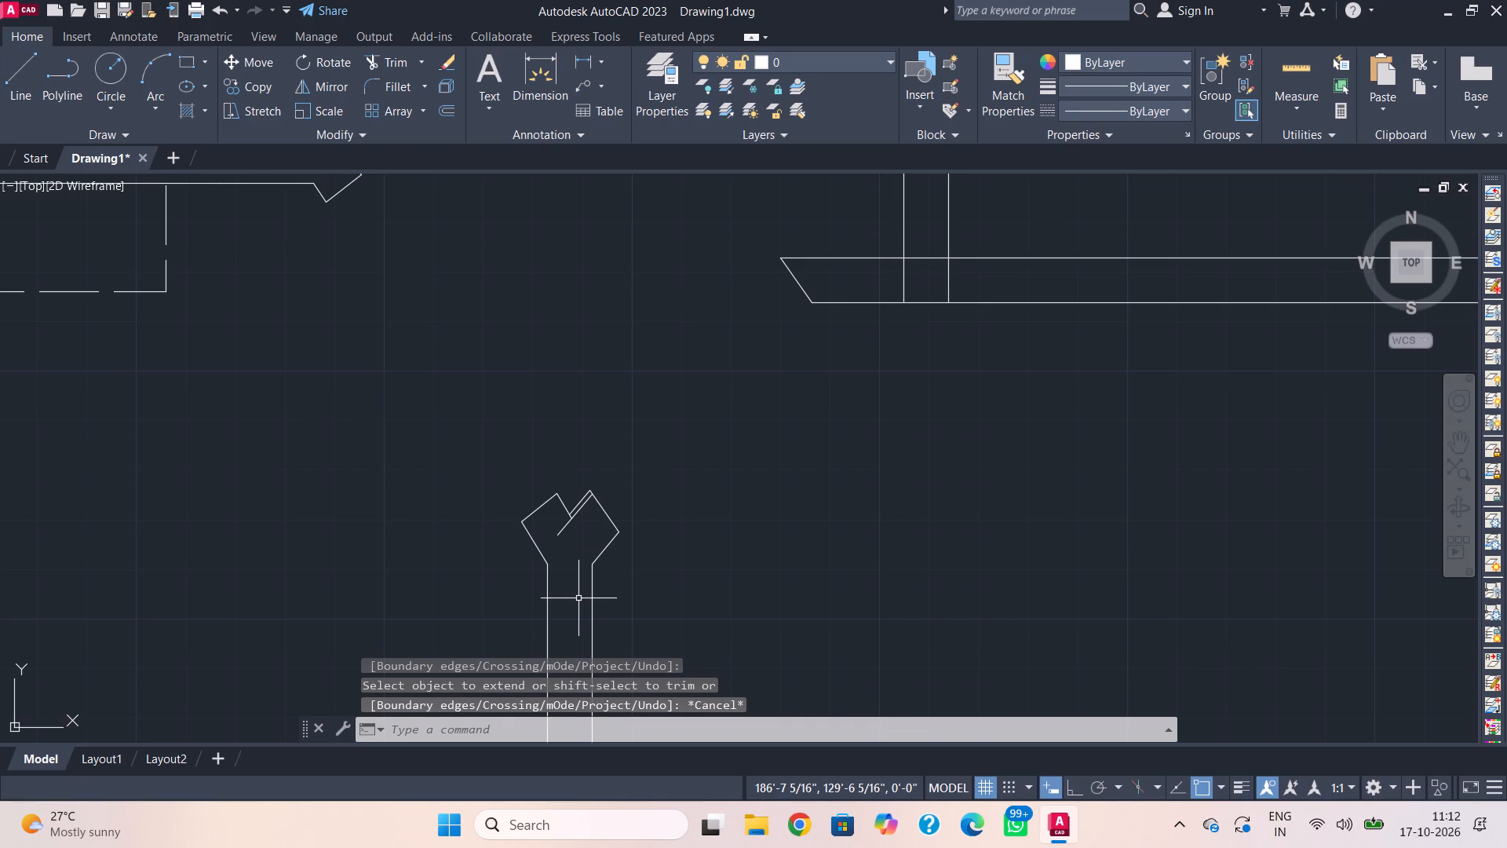
Trim away the stub's old inner line, the offset line's excess below the notch, and the end line's overhang.
text(tr)
key(space)
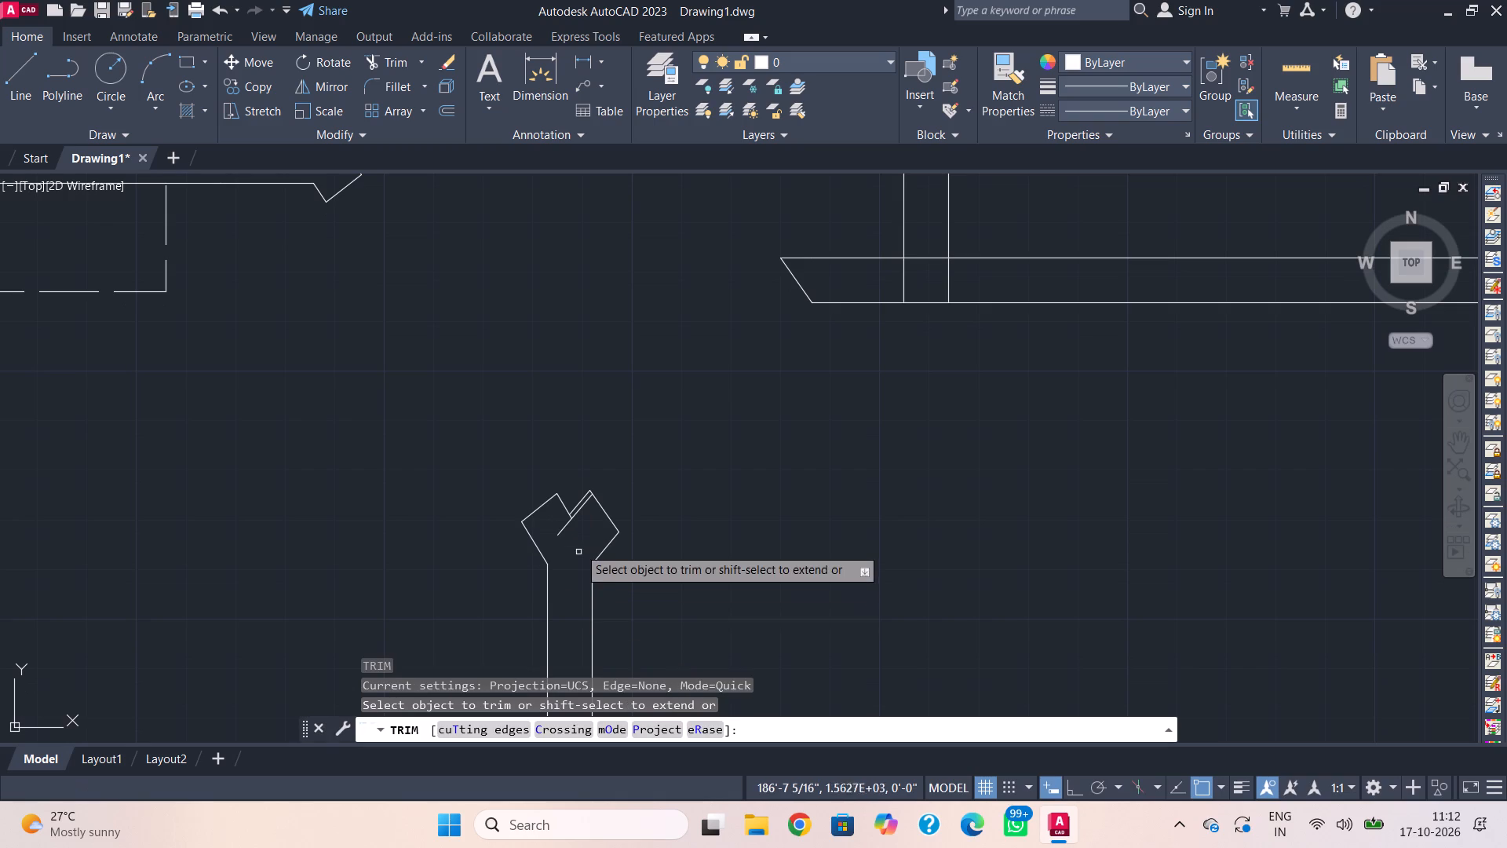
scroll(578, 528, up, 3)
click(555, 449)
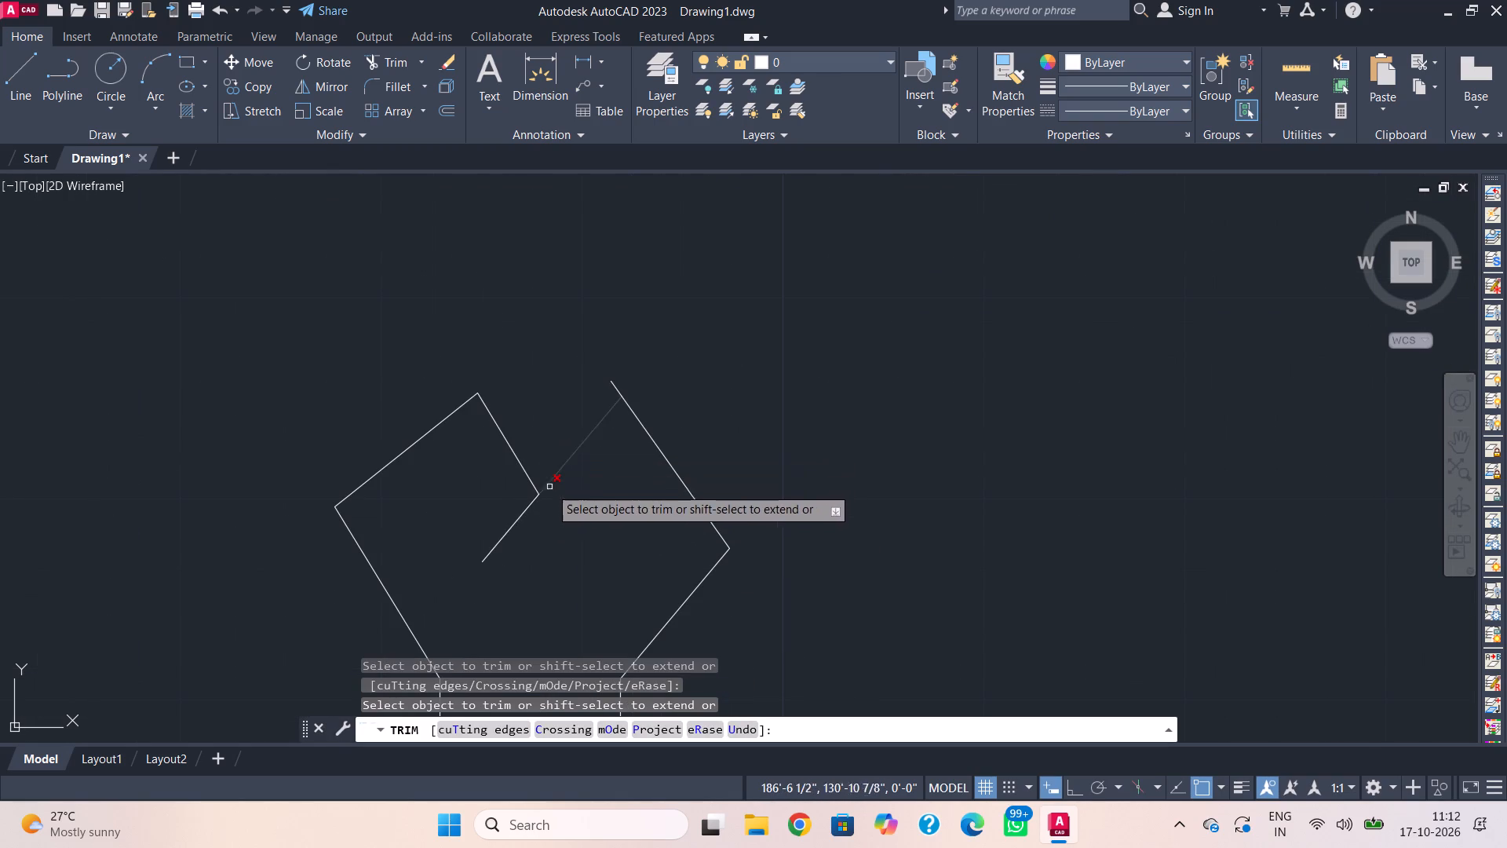
click(509, 527)
click(612, 389)
scroll(711, 456, down, 2)
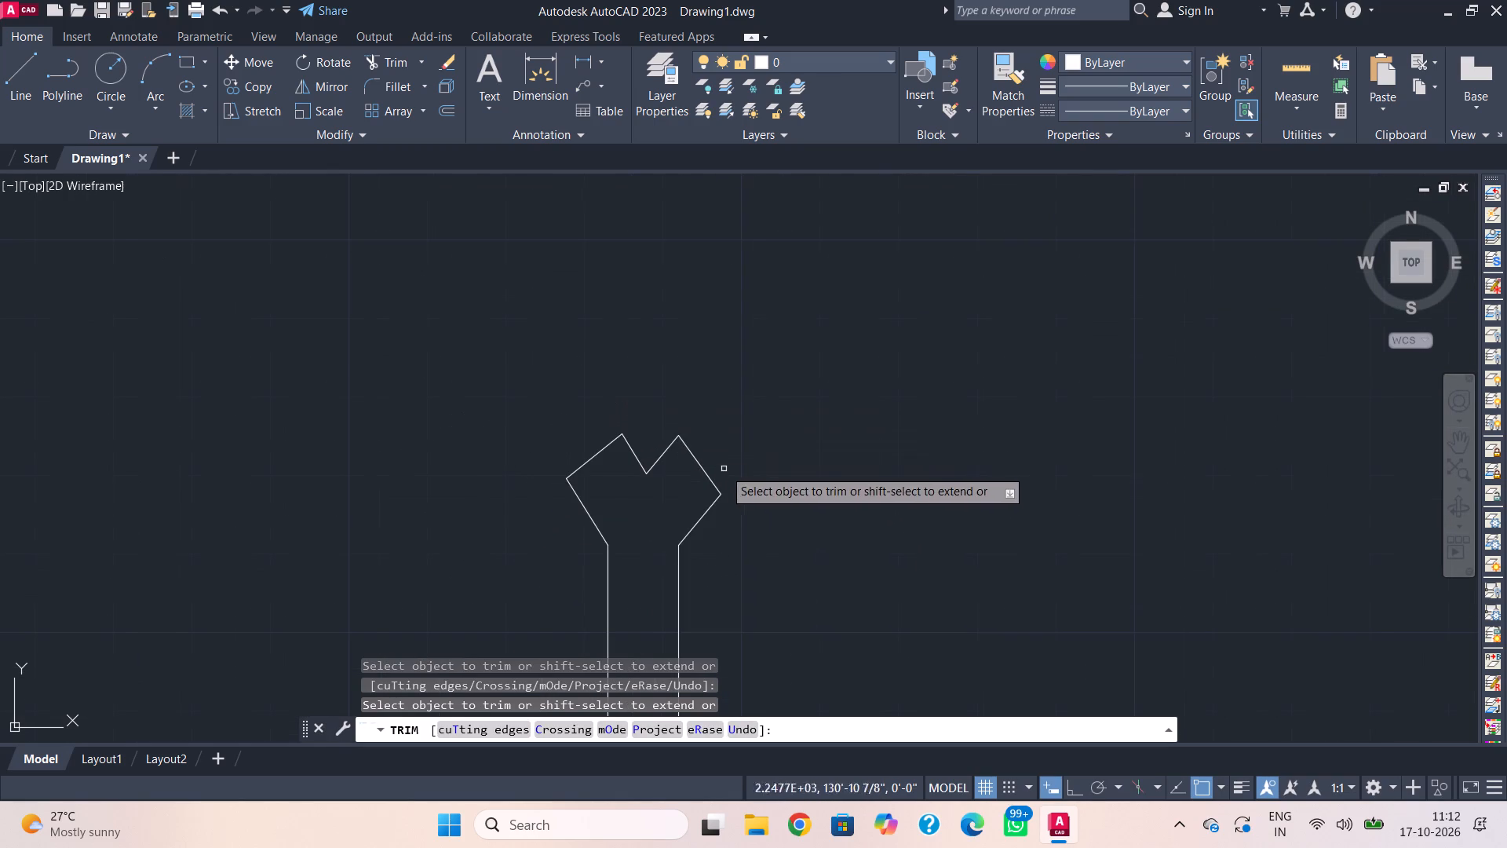
scroll(792, 576, down, 2)
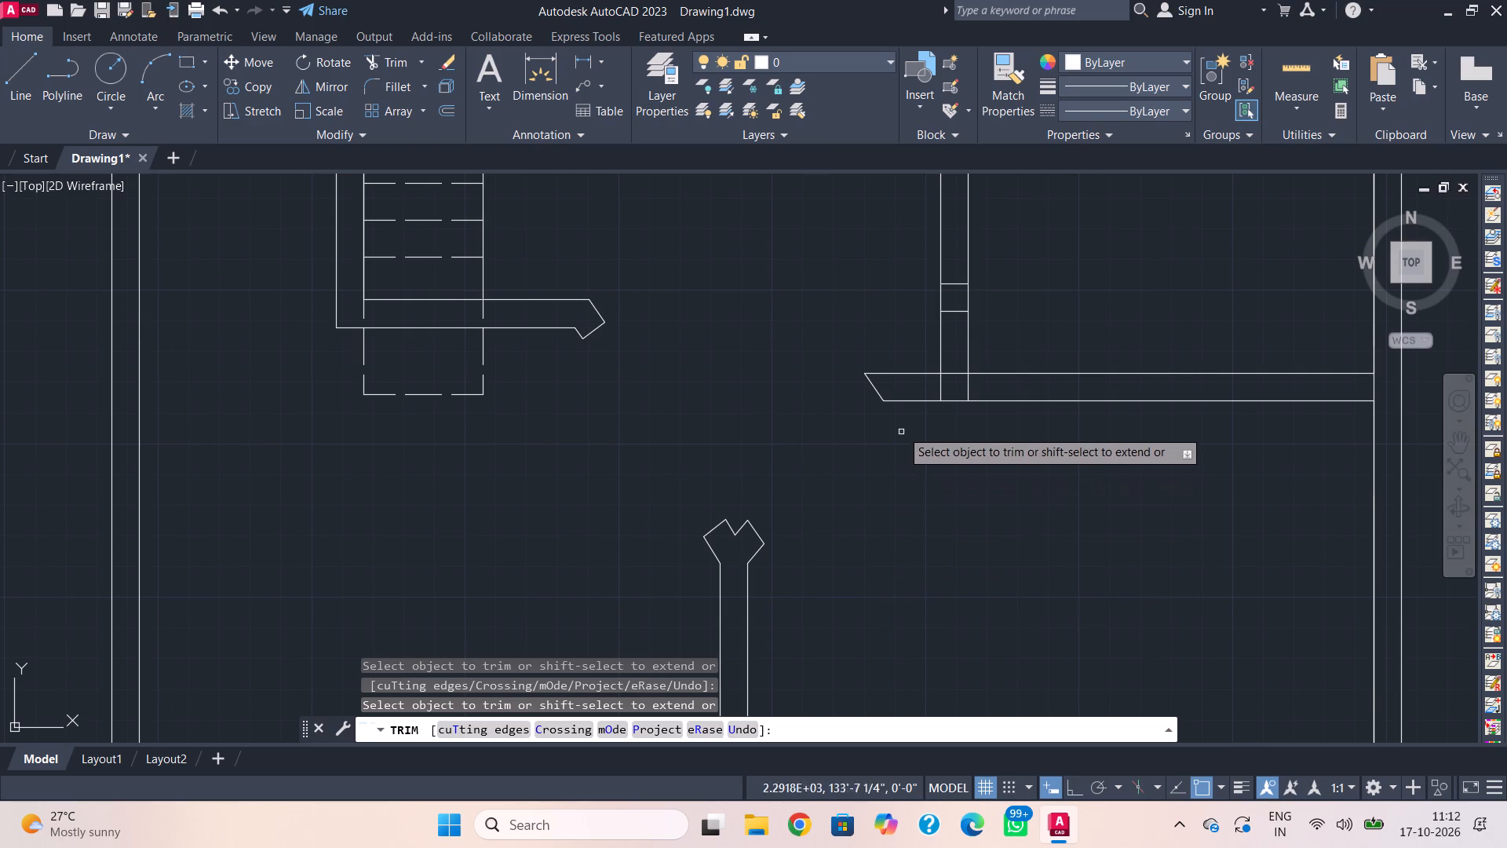
key(Escape)
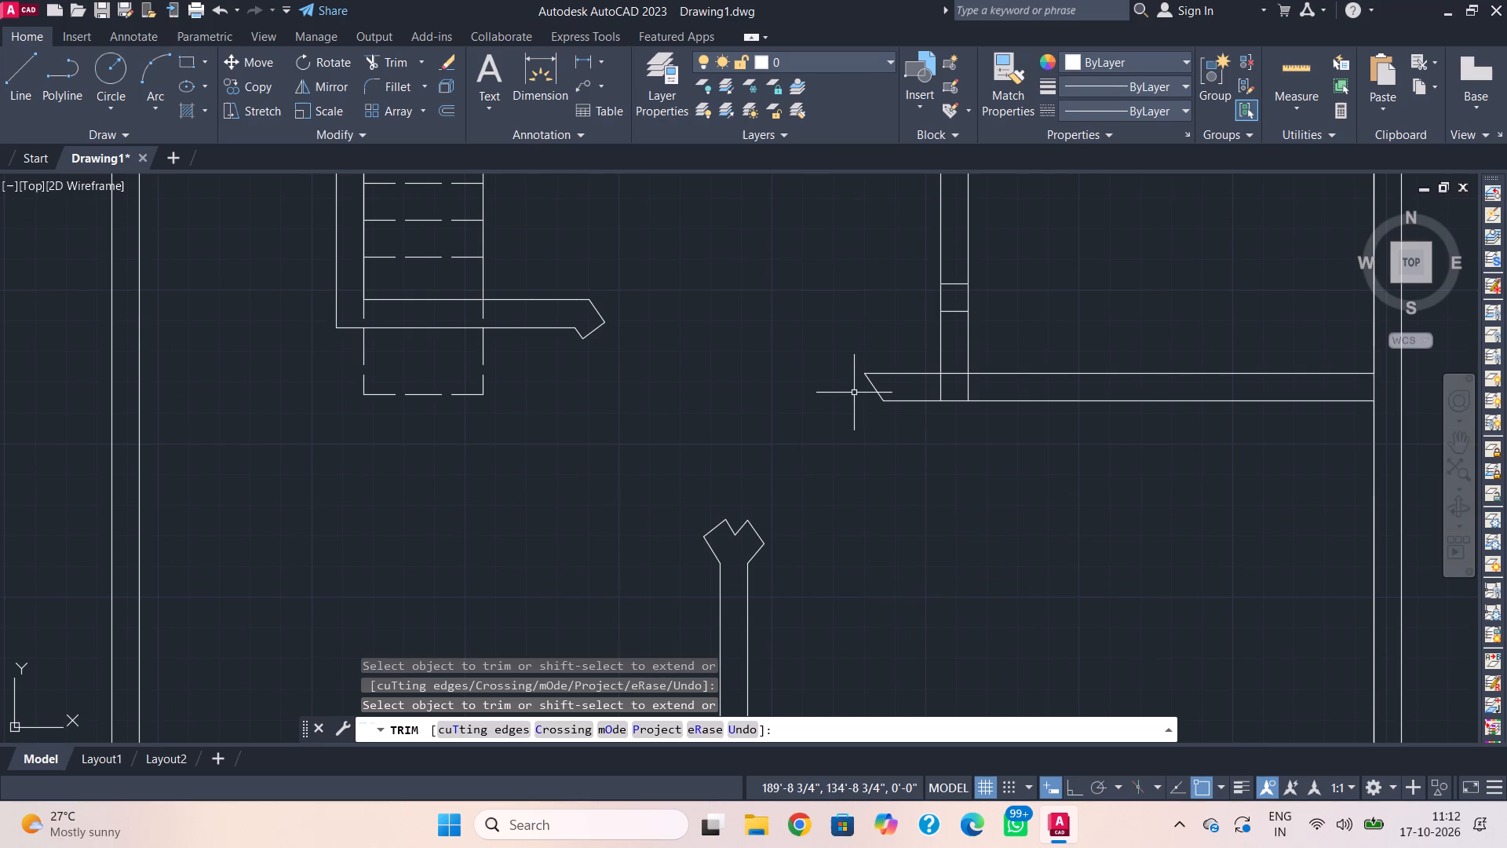
Redraw the right diagonal wall's two lines, about 5' long, between the horizontal wall's end corners and the stub, including a line across the stub's end.
text(l)
key(space)
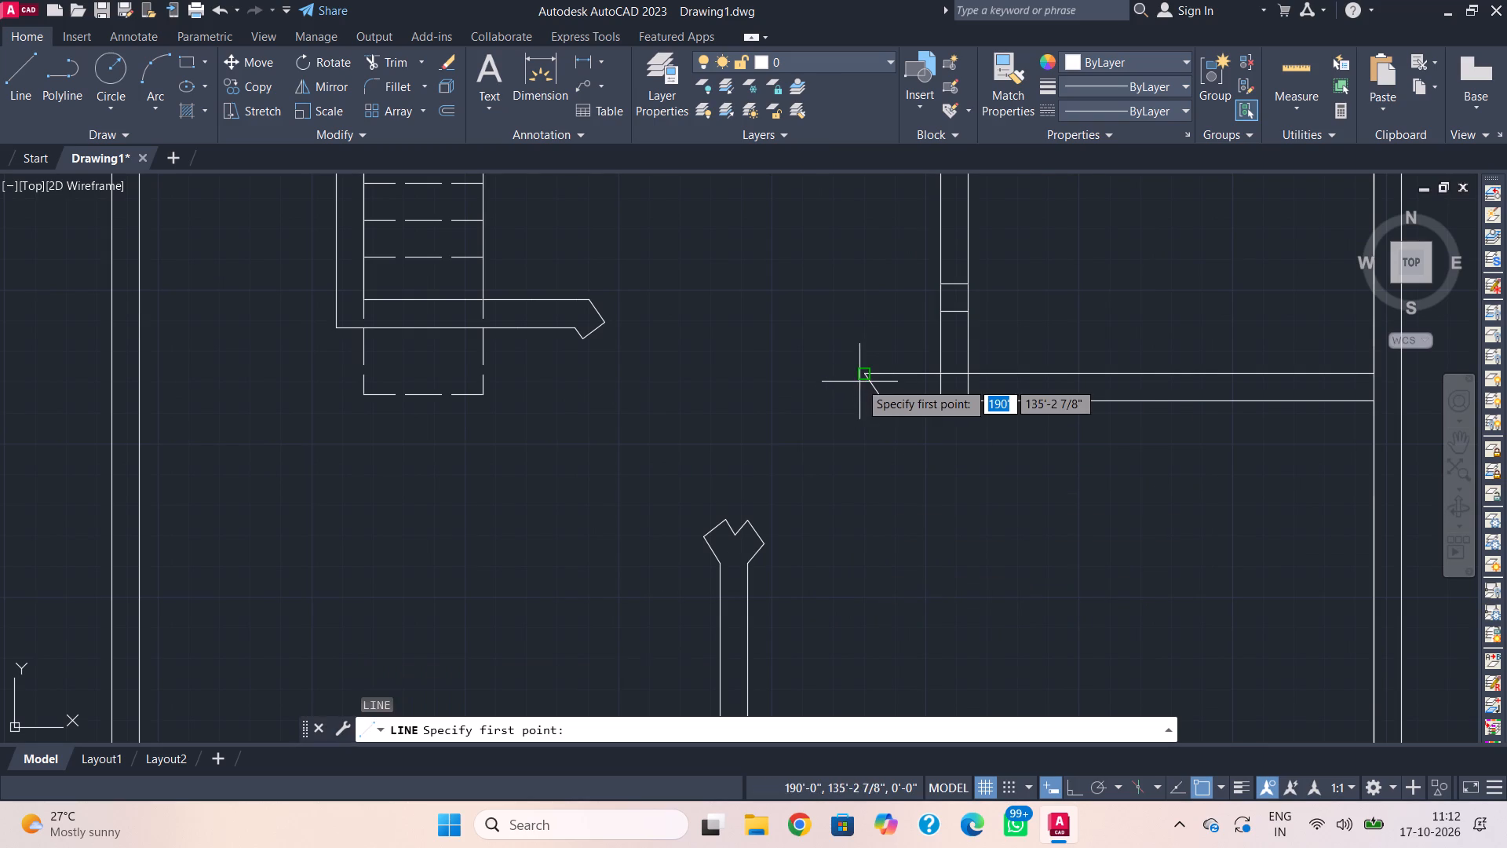
click(861, 376)
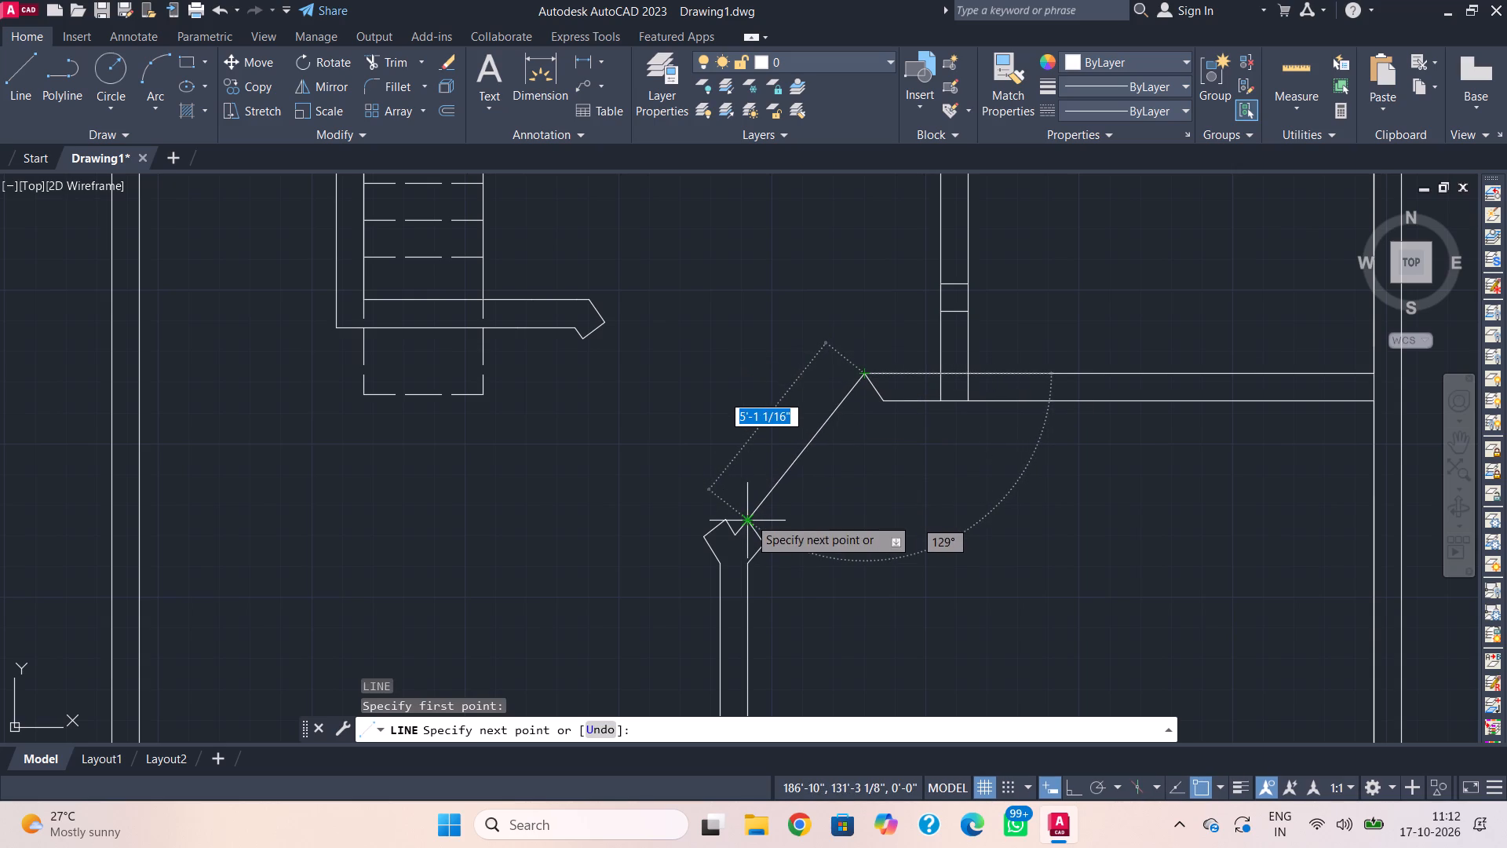
click(749, 517)
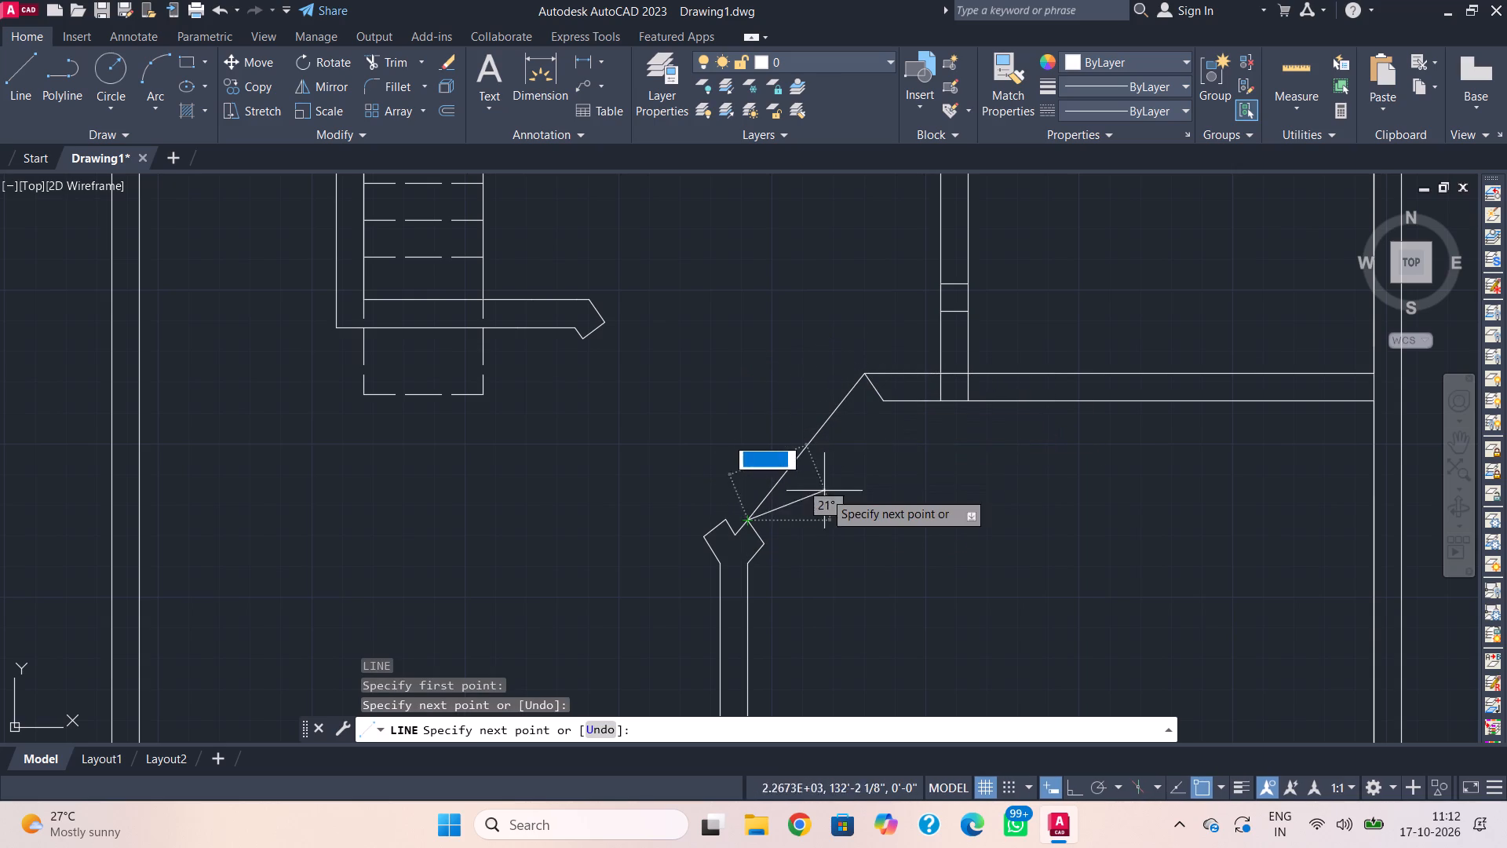
click(763, 546)
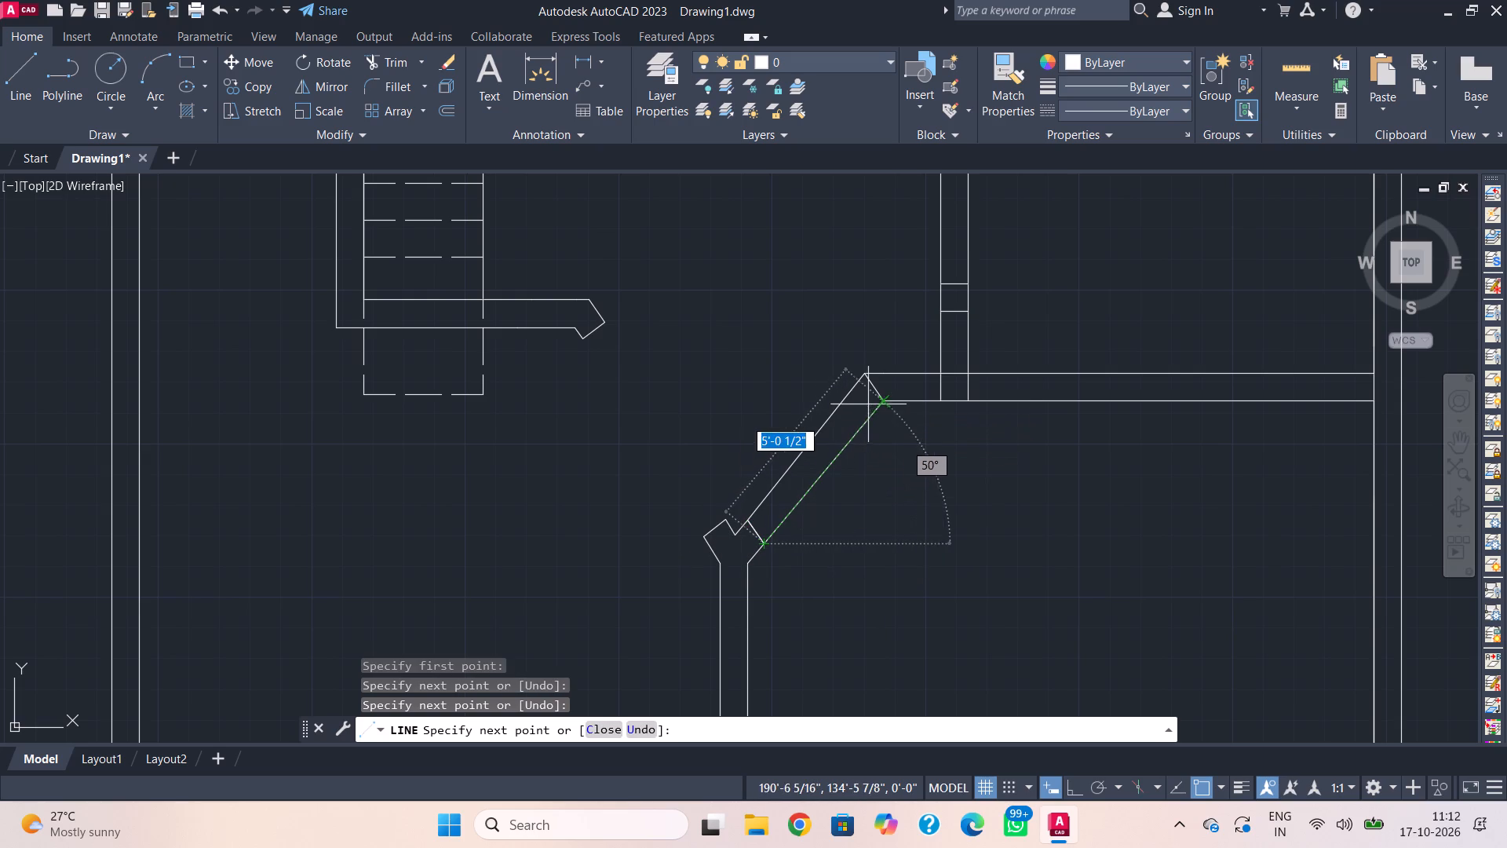
click(883, 404)
key(Escape)
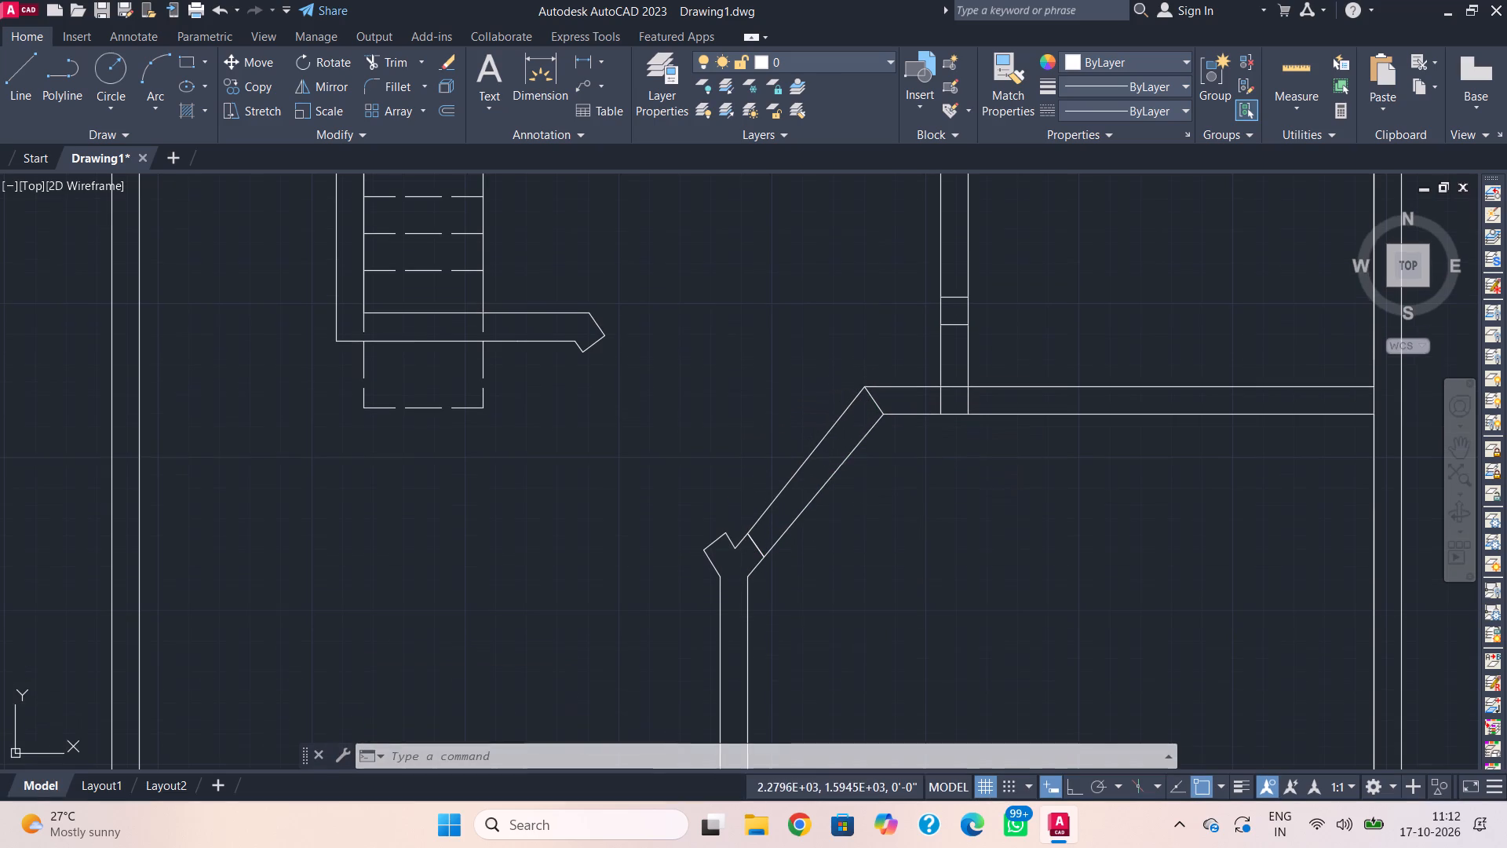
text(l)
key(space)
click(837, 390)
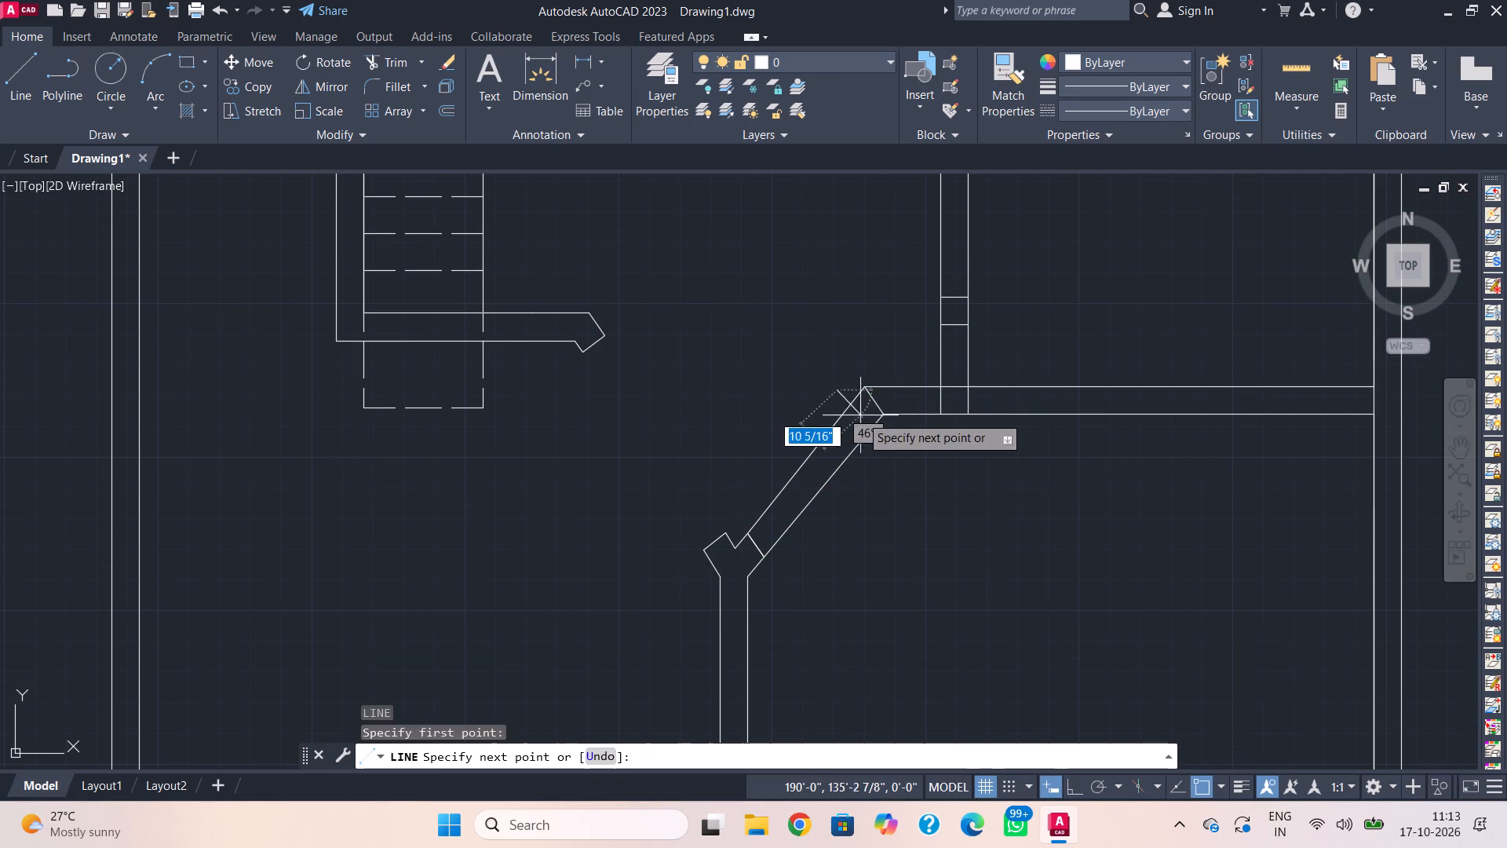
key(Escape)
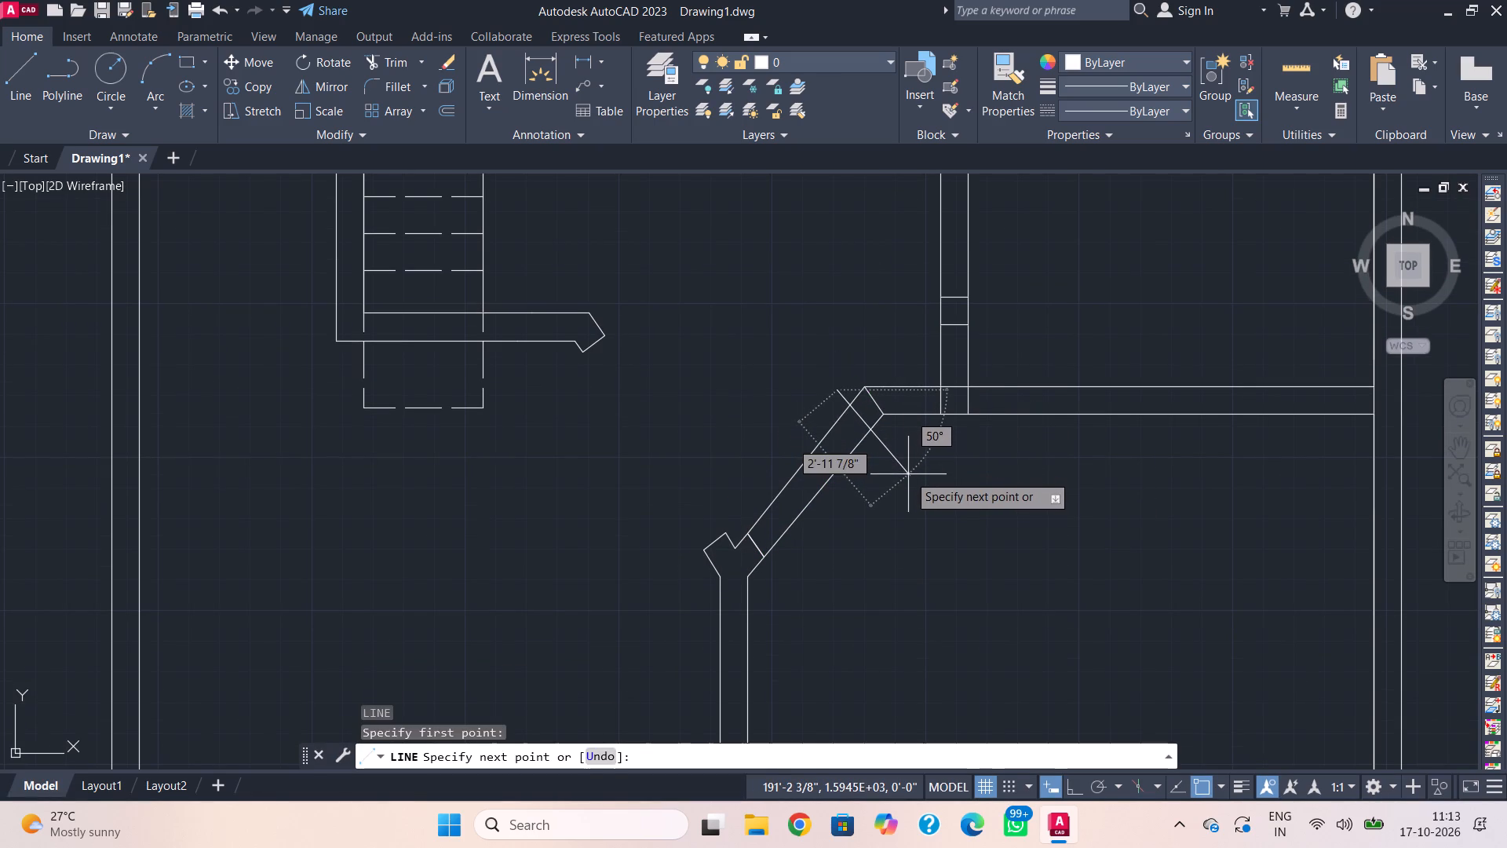
Draw a slanted line about 2'-3" long across the right diagonal wall, starting on its lower line about 6" from the upper corner.
text(l)
key(space)
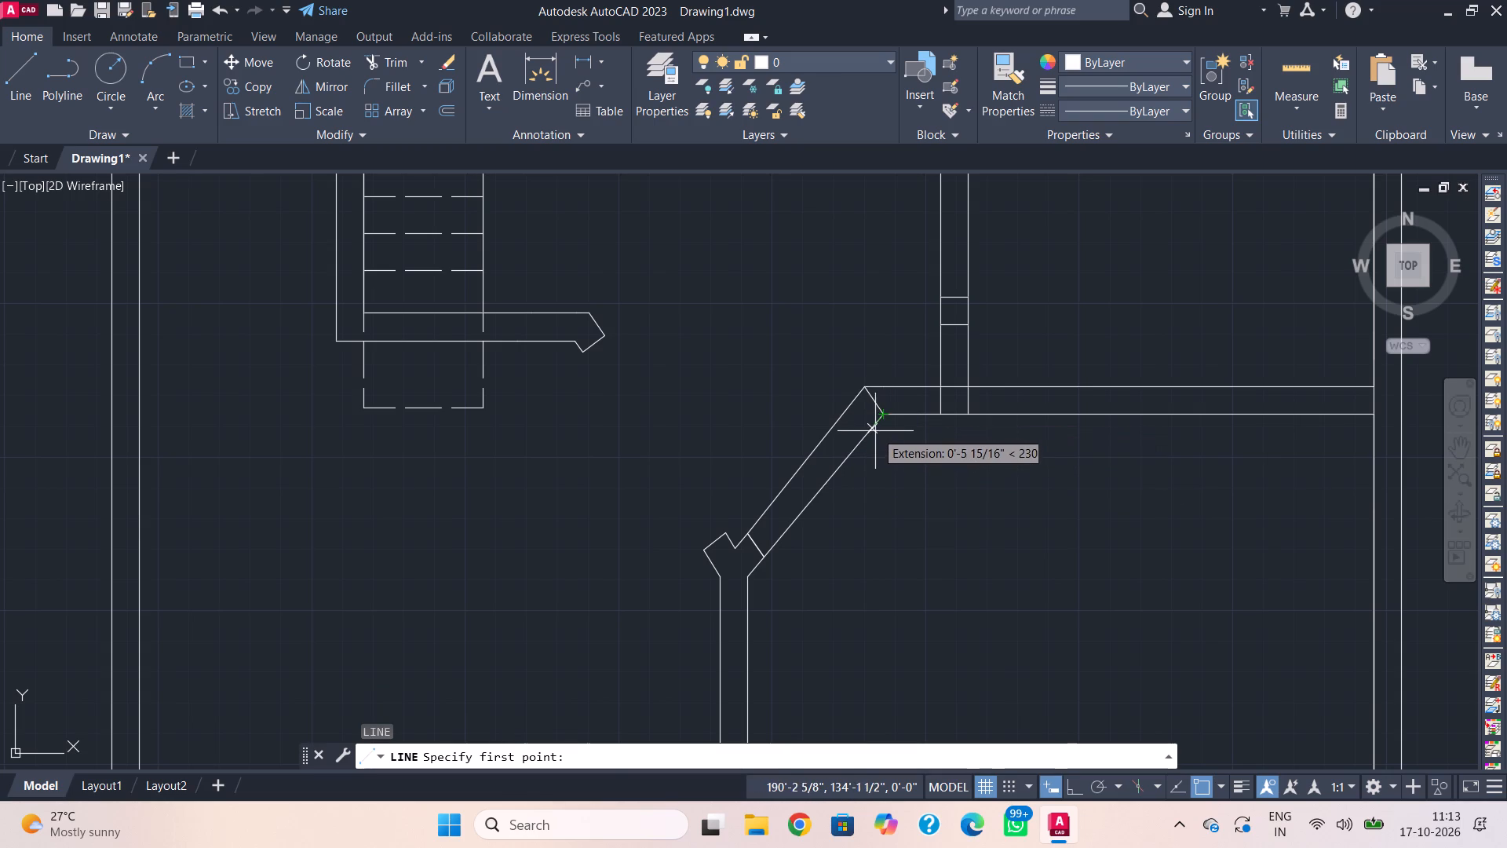
click(875, 431)
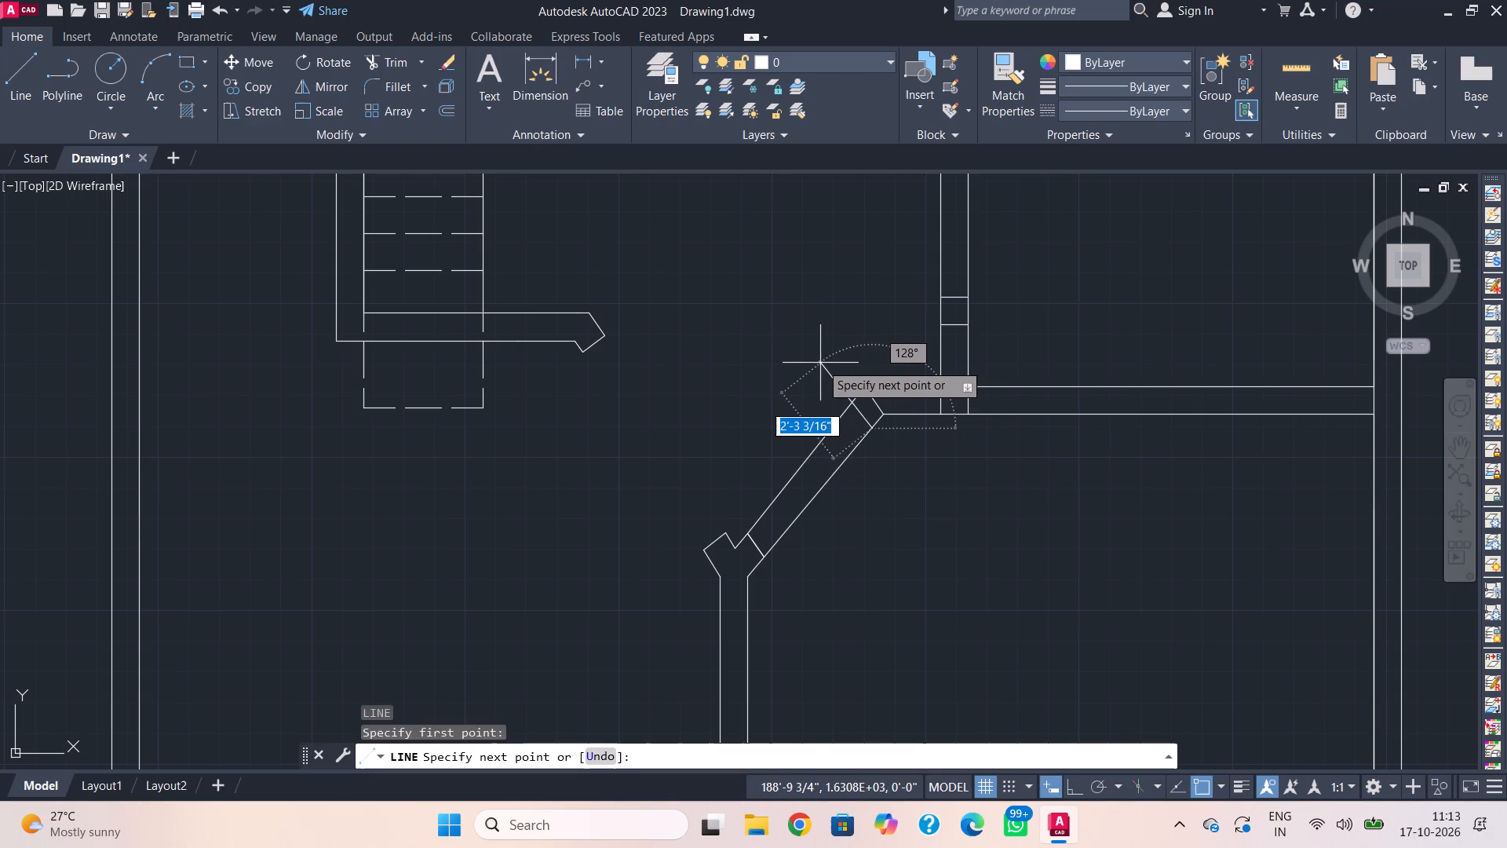
click(820, 363)
key(Escape)
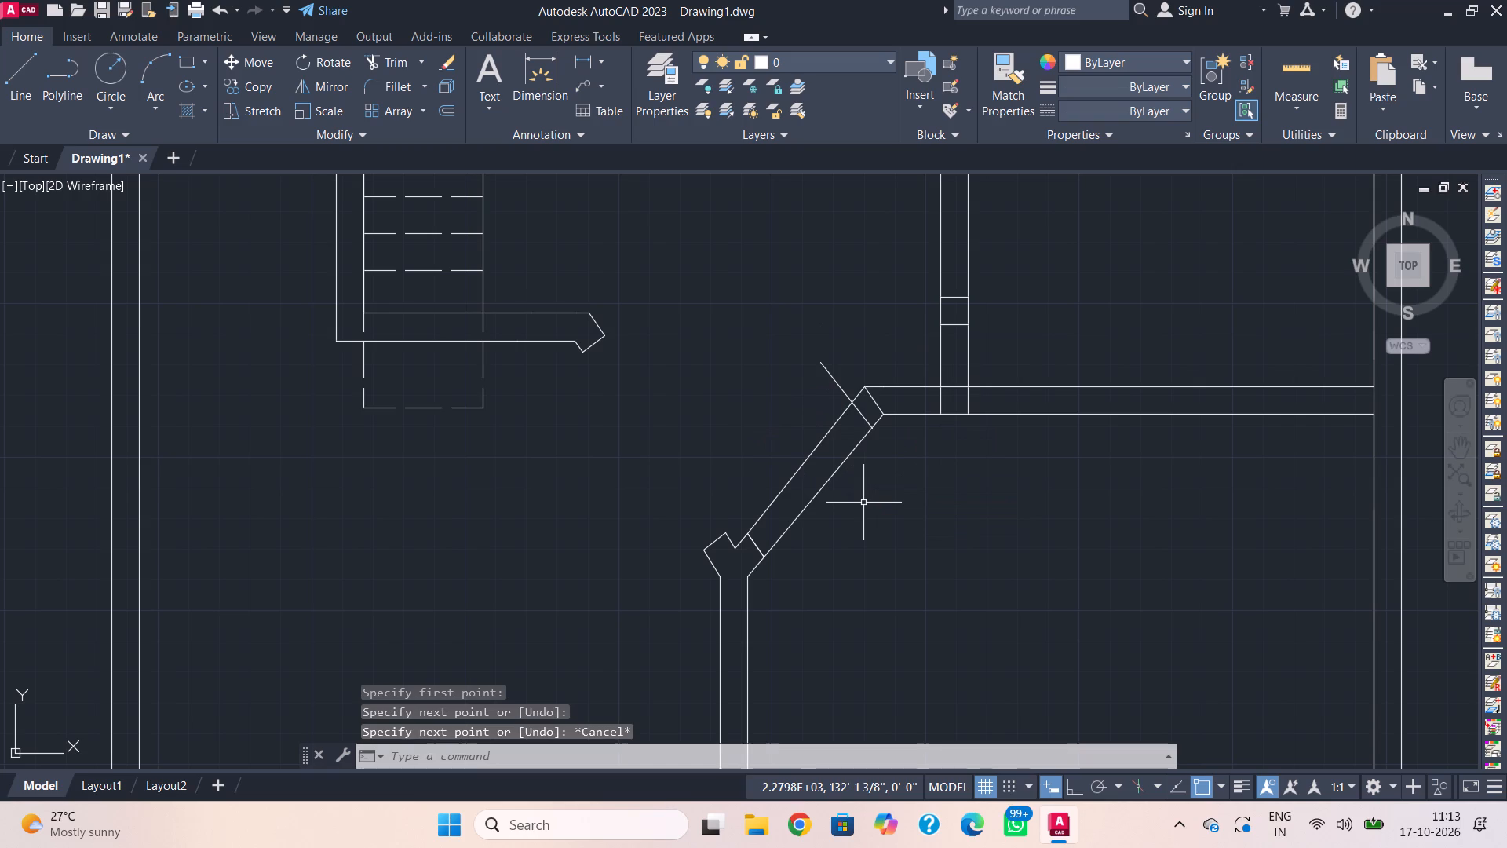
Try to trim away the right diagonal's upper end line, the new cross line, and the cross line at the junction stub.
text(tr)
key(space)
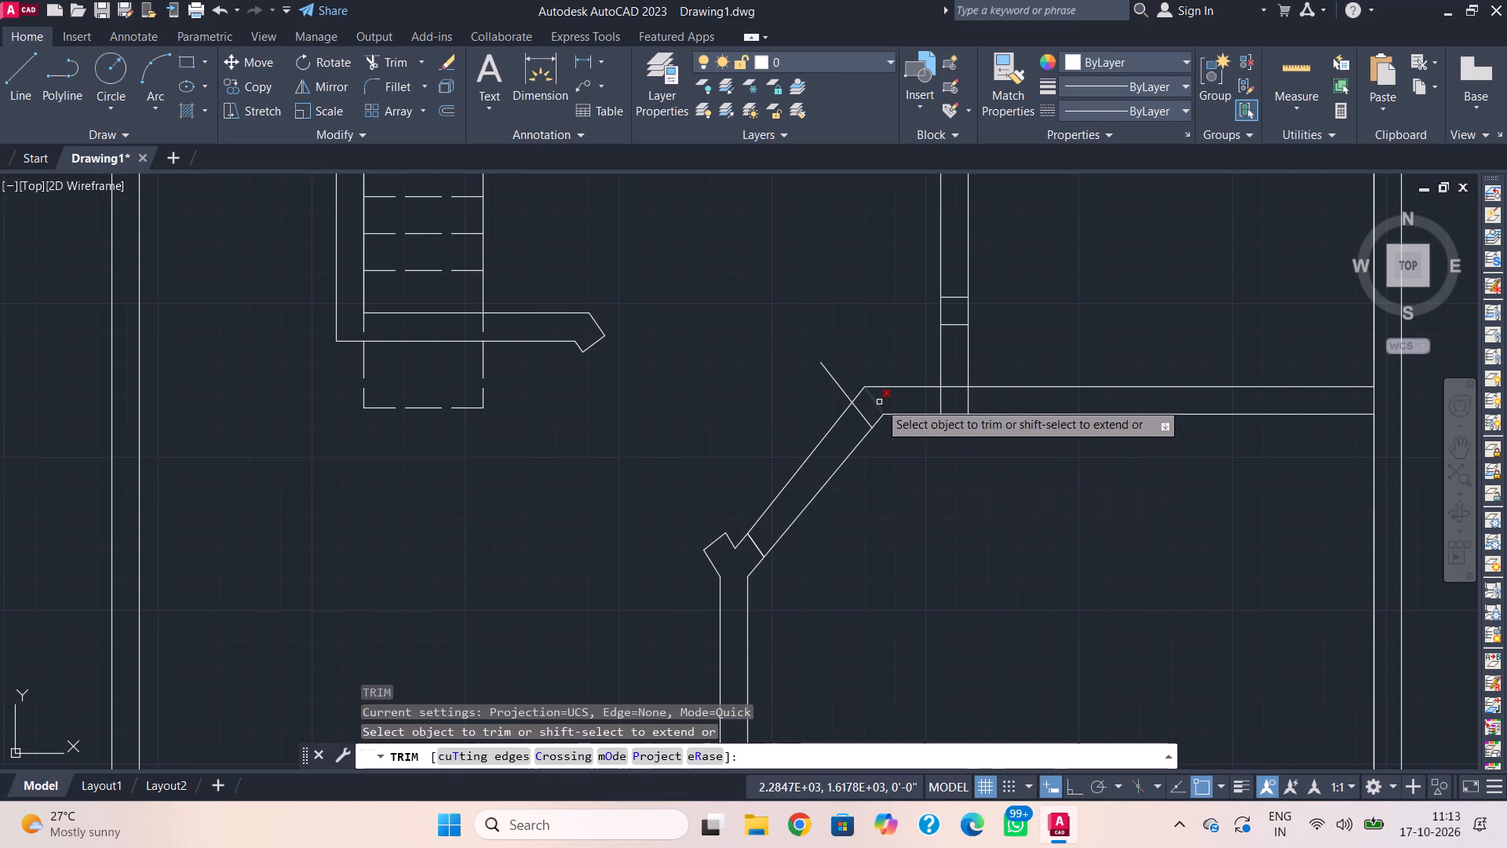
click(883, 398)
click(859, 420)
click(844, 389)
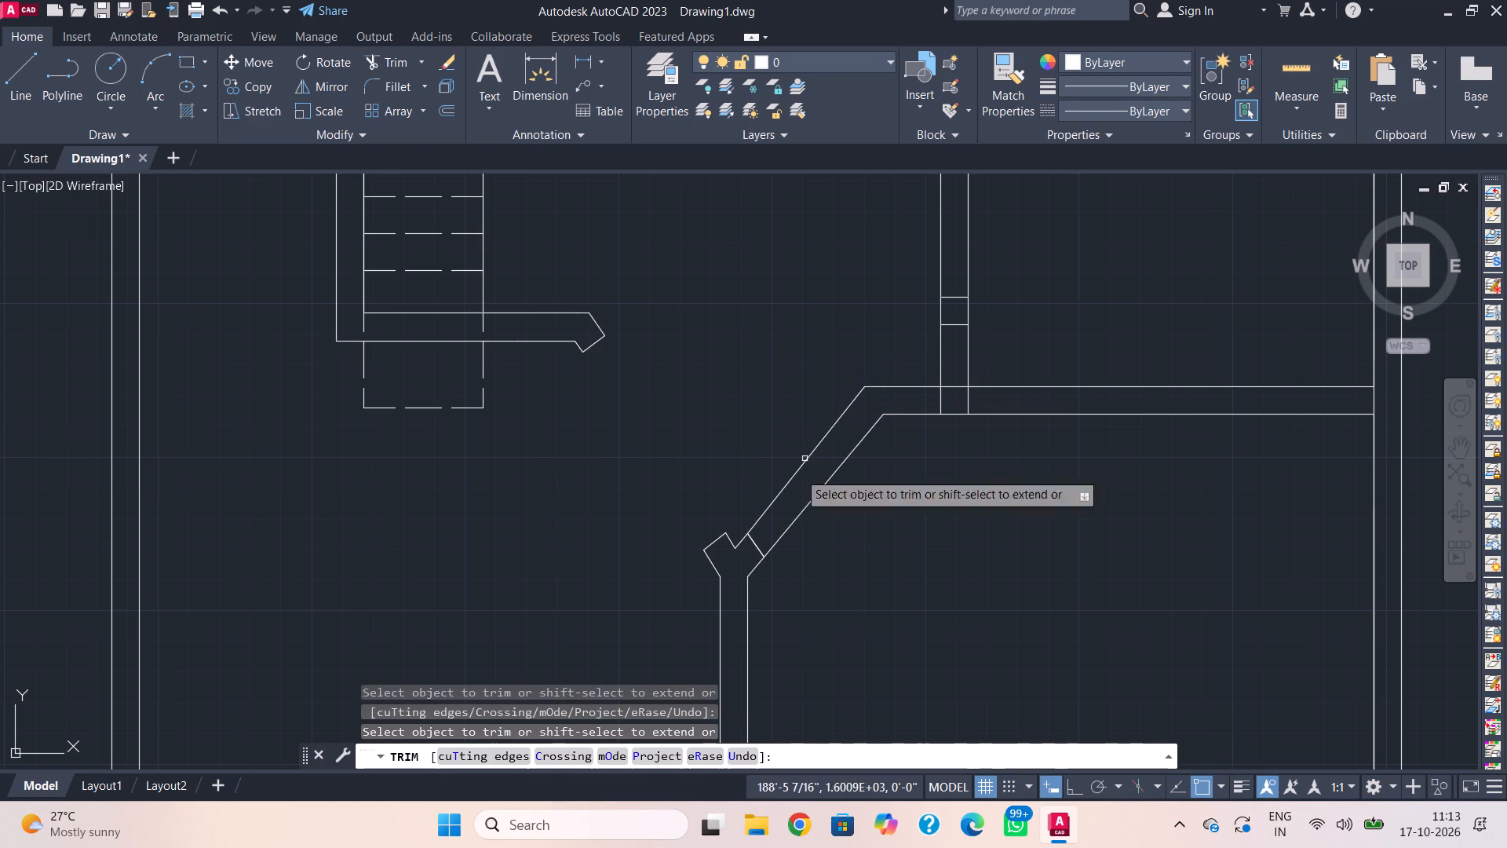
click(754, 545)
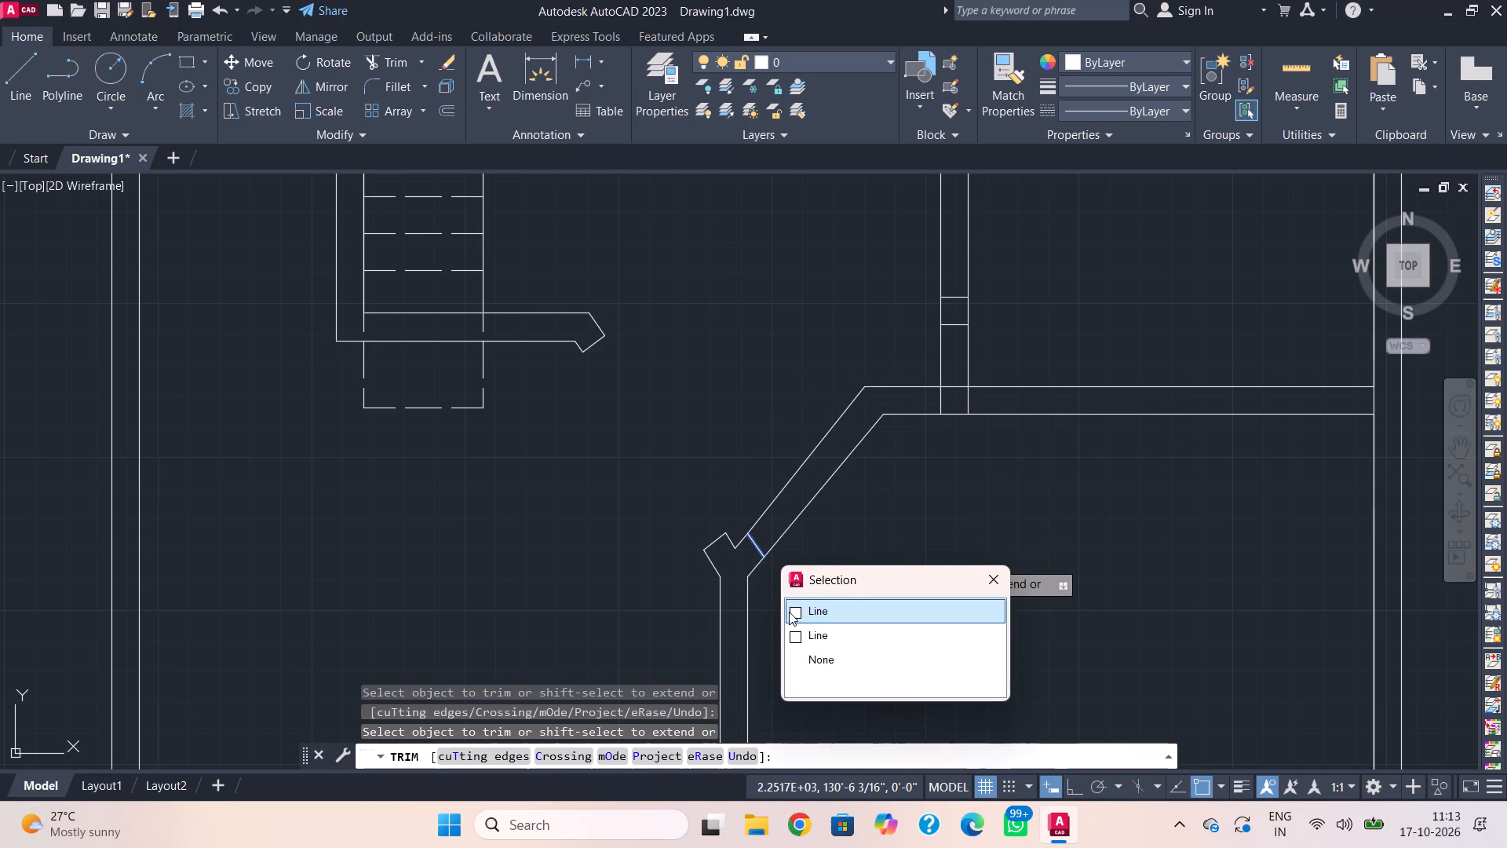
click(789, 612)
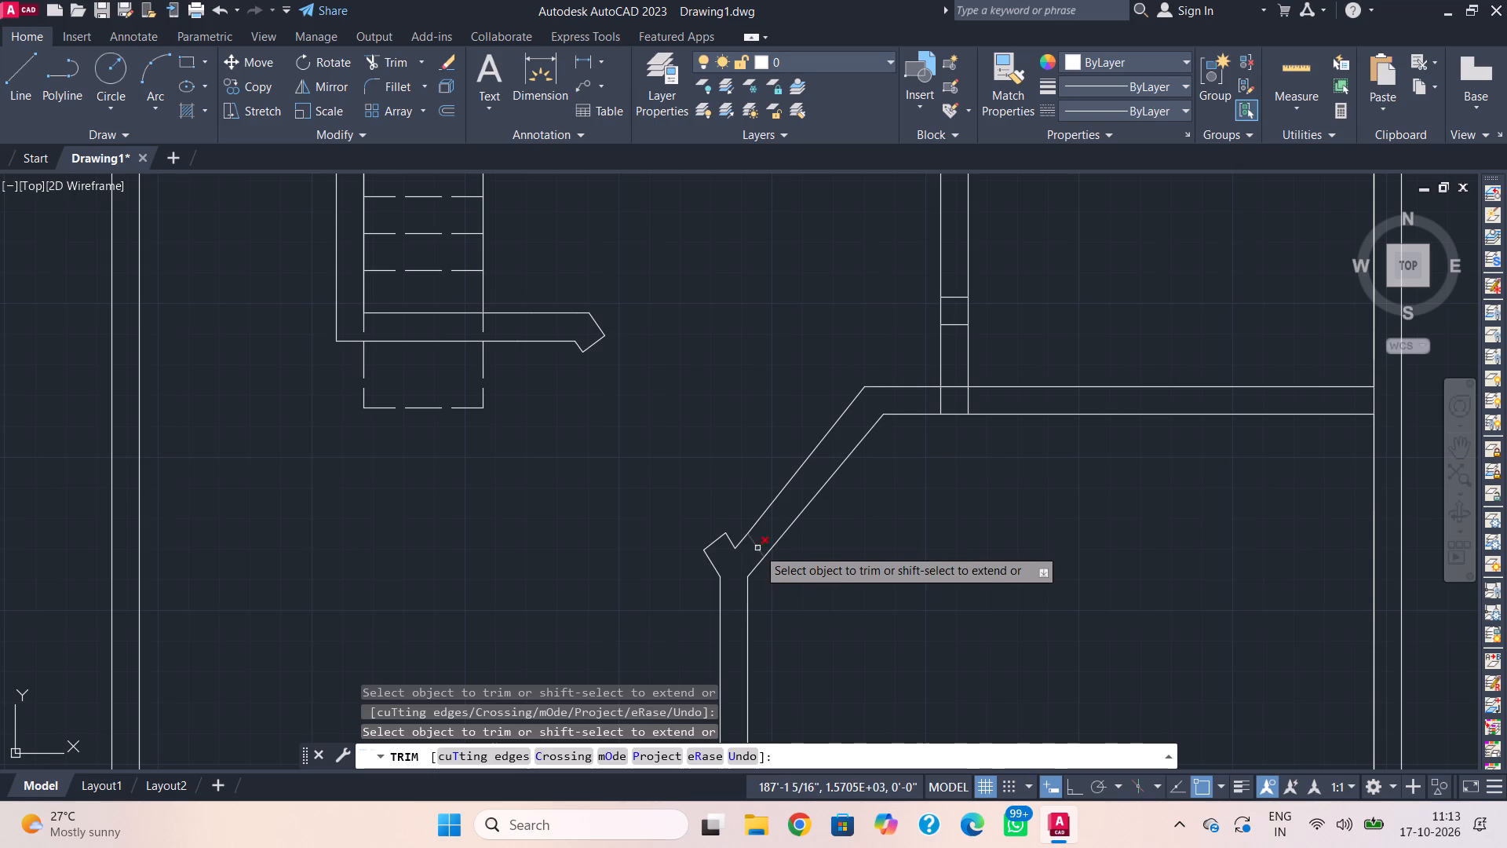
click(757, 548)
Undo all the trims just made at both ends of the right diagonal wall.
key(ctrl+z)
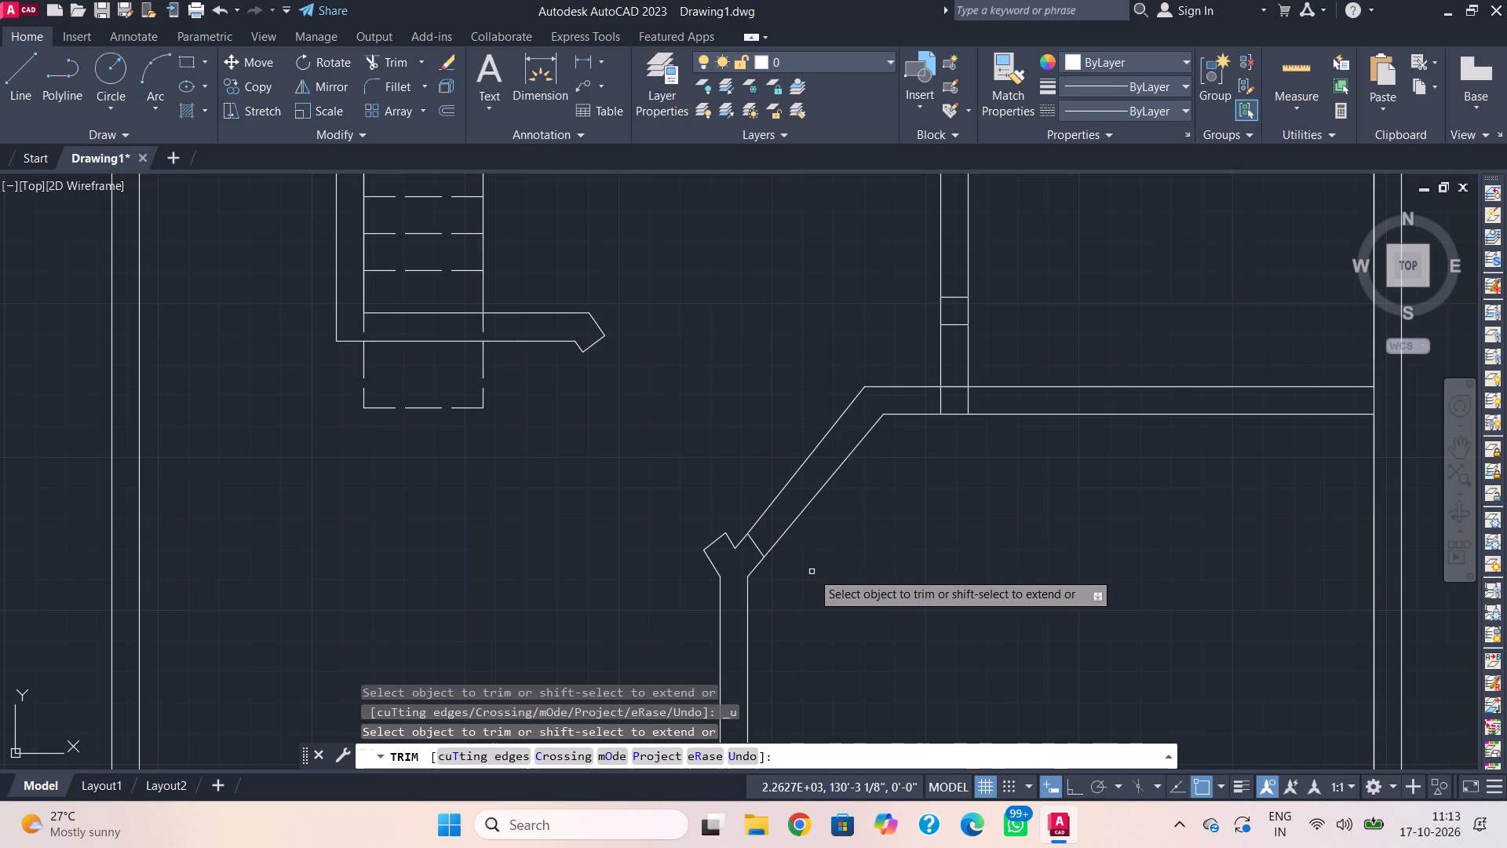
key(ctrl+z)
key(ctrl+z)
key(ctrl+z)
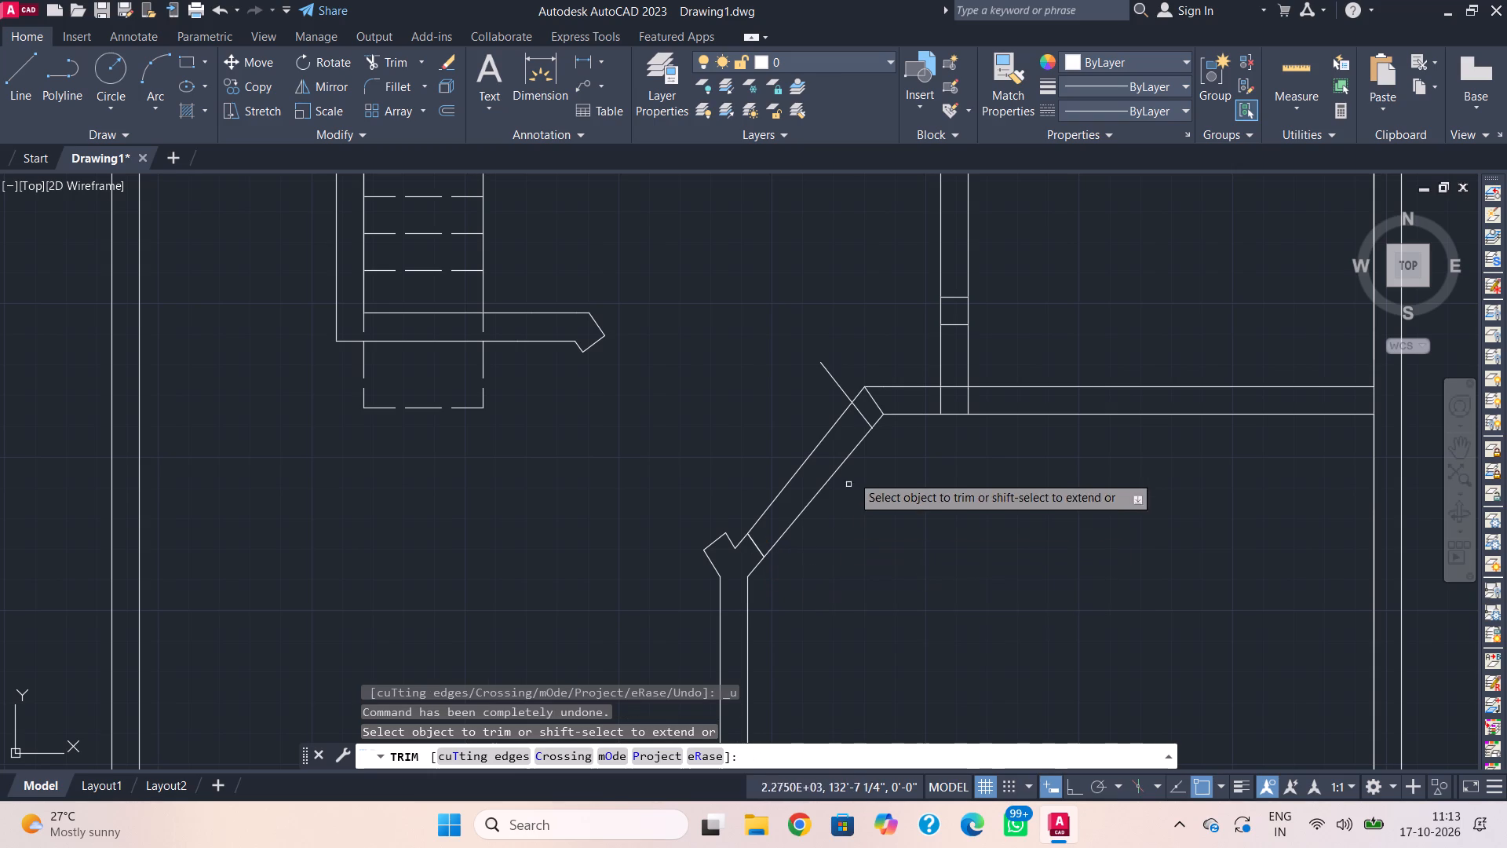
Trim the right diagonal's upper end line, the cross line's overhang, and both diagonal lines between the cross line and the junction stub.
click(874, 404)
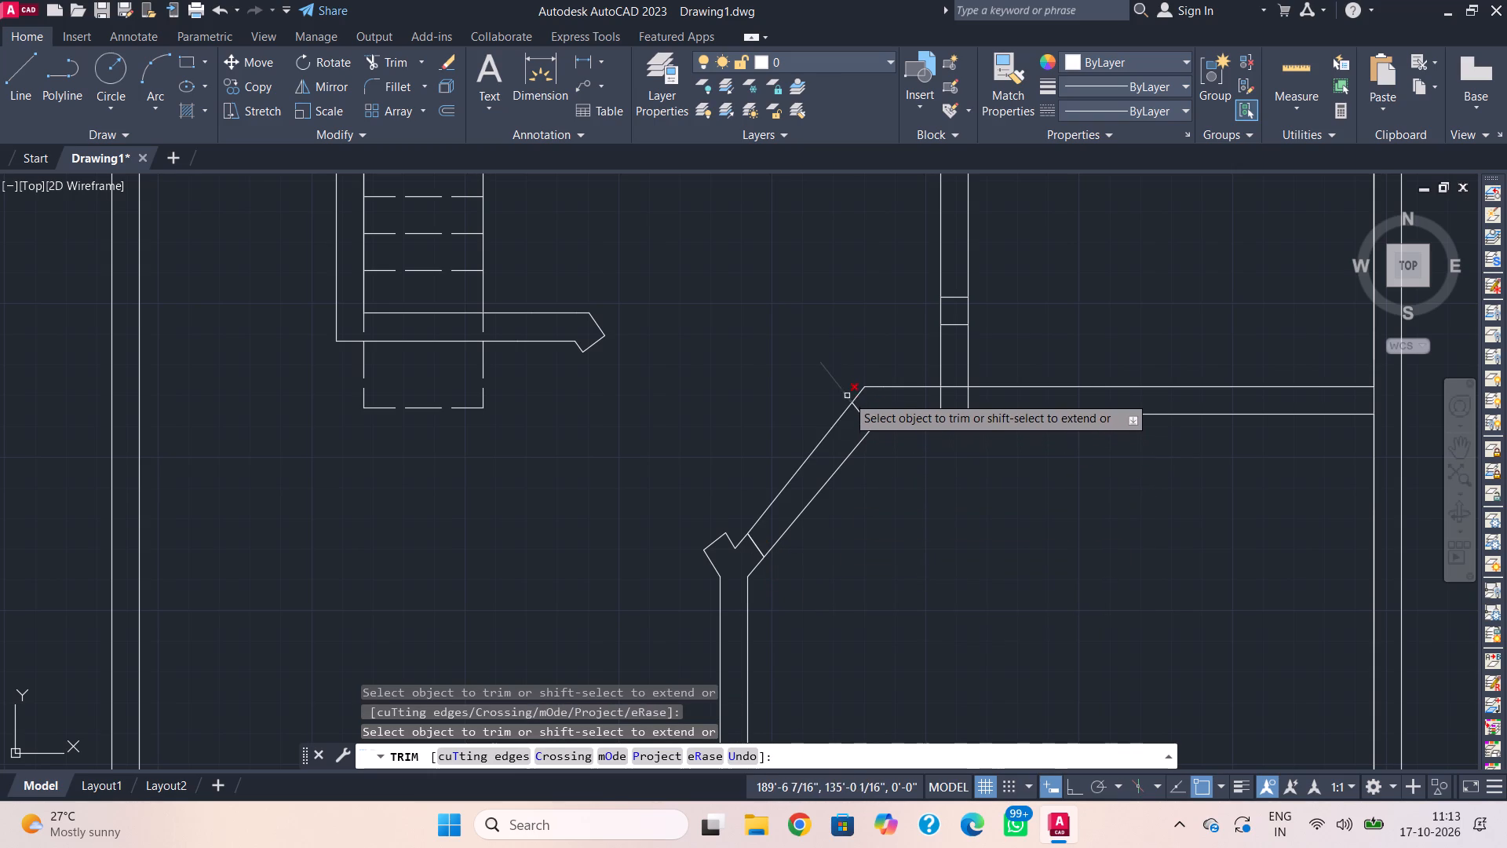
click(847, 394)
drag(819, 408, 848, 487)
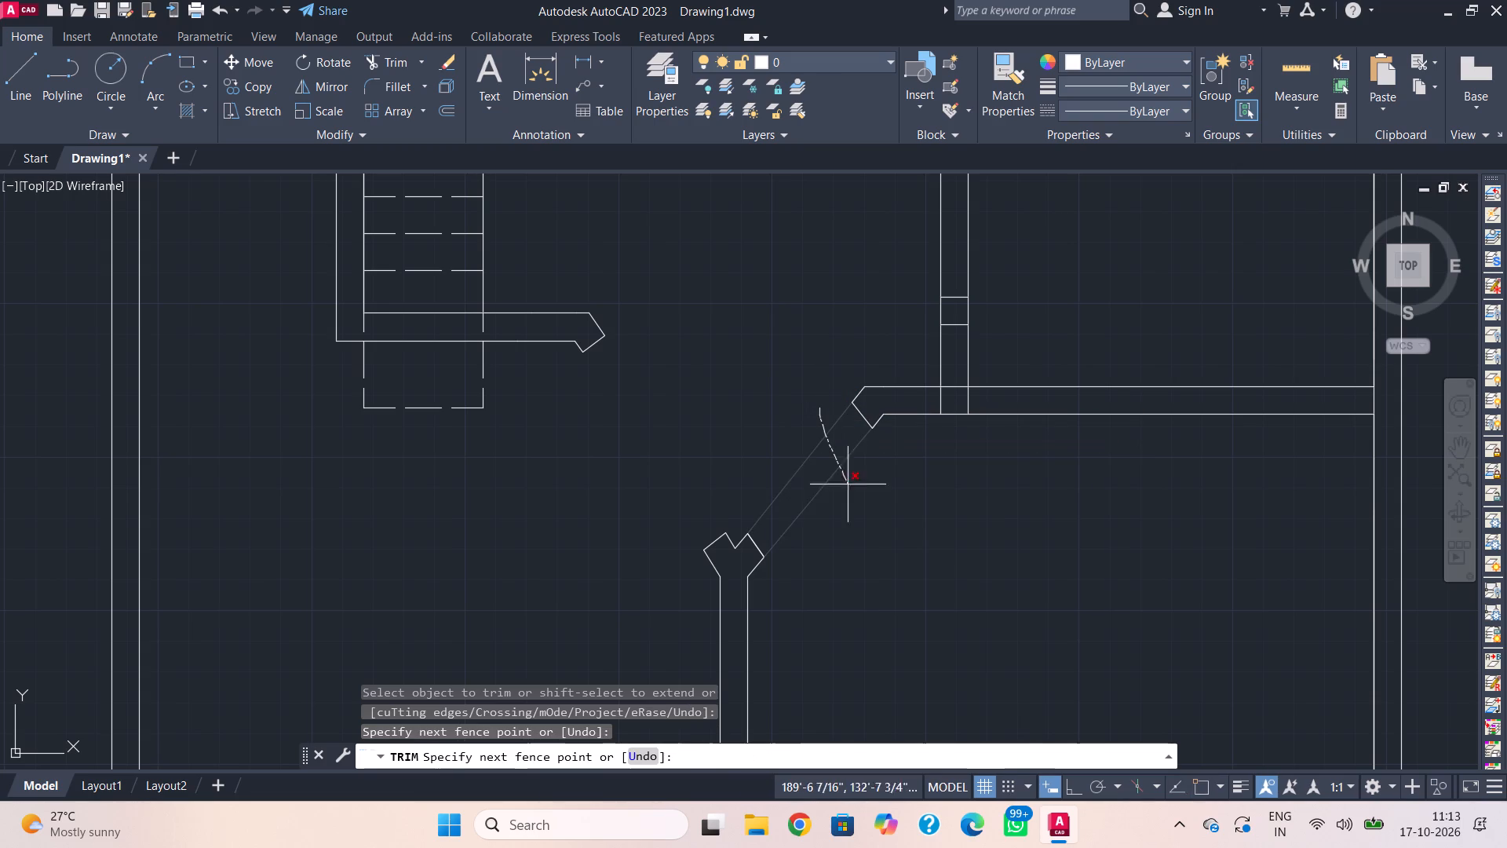
drag(848, 487, 859, 506)
scroll(912, 599, down, 1)
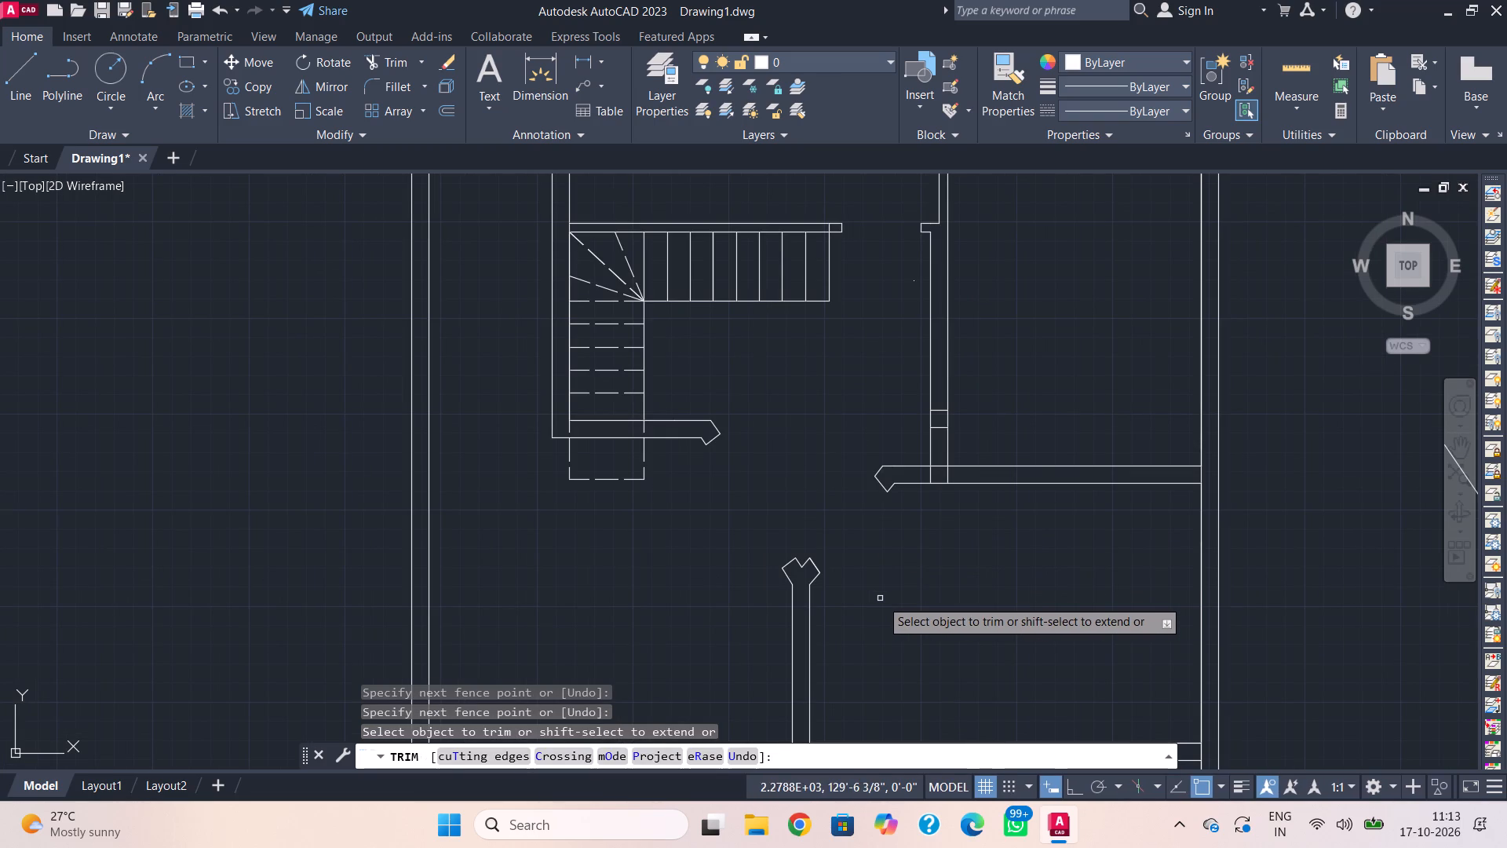
key(Escape)
Delete the two short cross lines inside the vertical wall above the horizontal wall's diagonal end.
scroll(881, 600, down, 2)
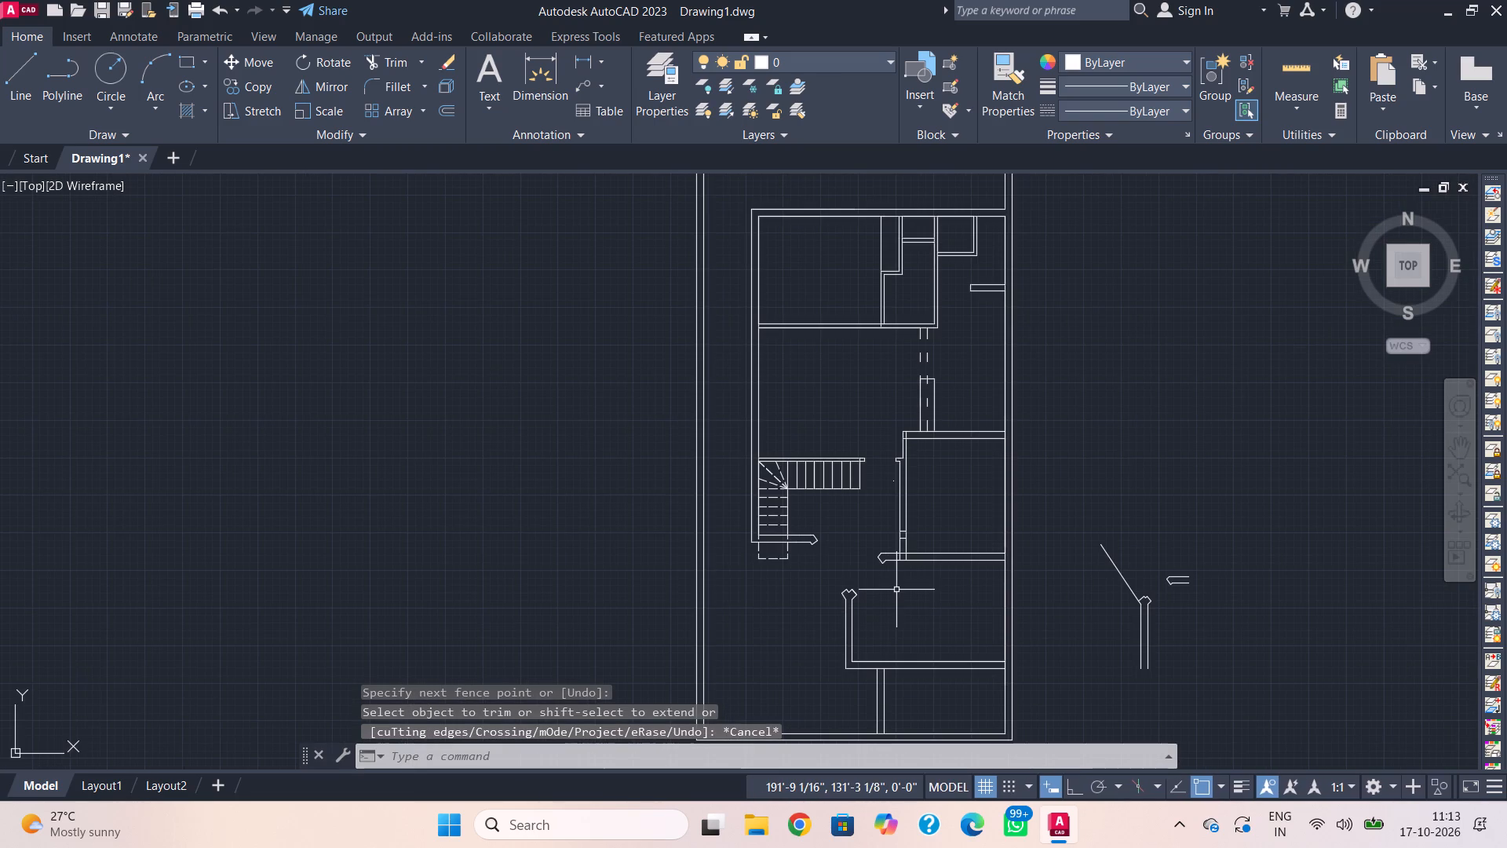
scroll(903, 567, up, 3)
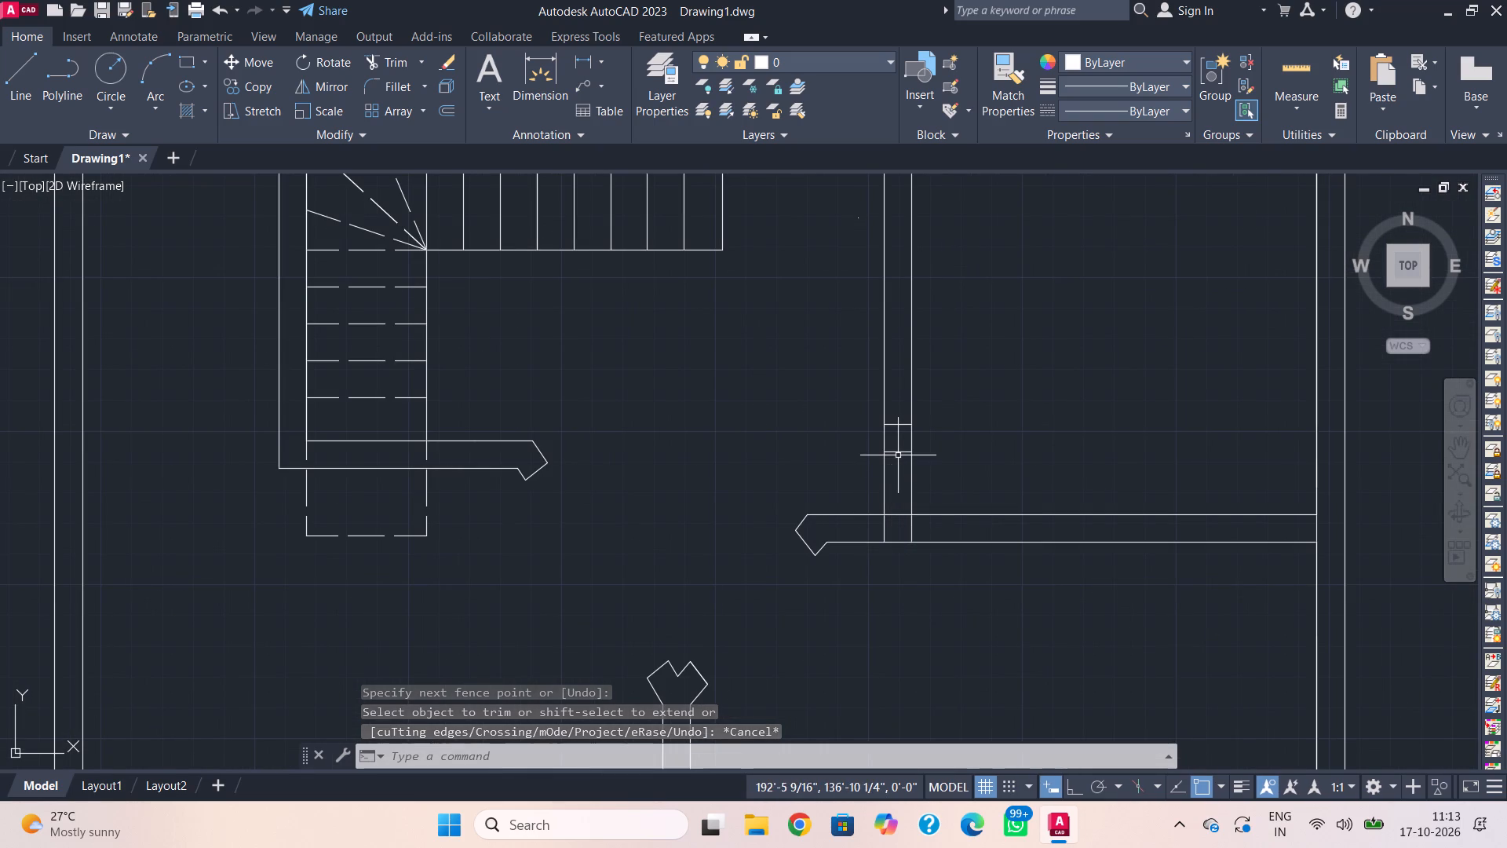
click(898, 451)
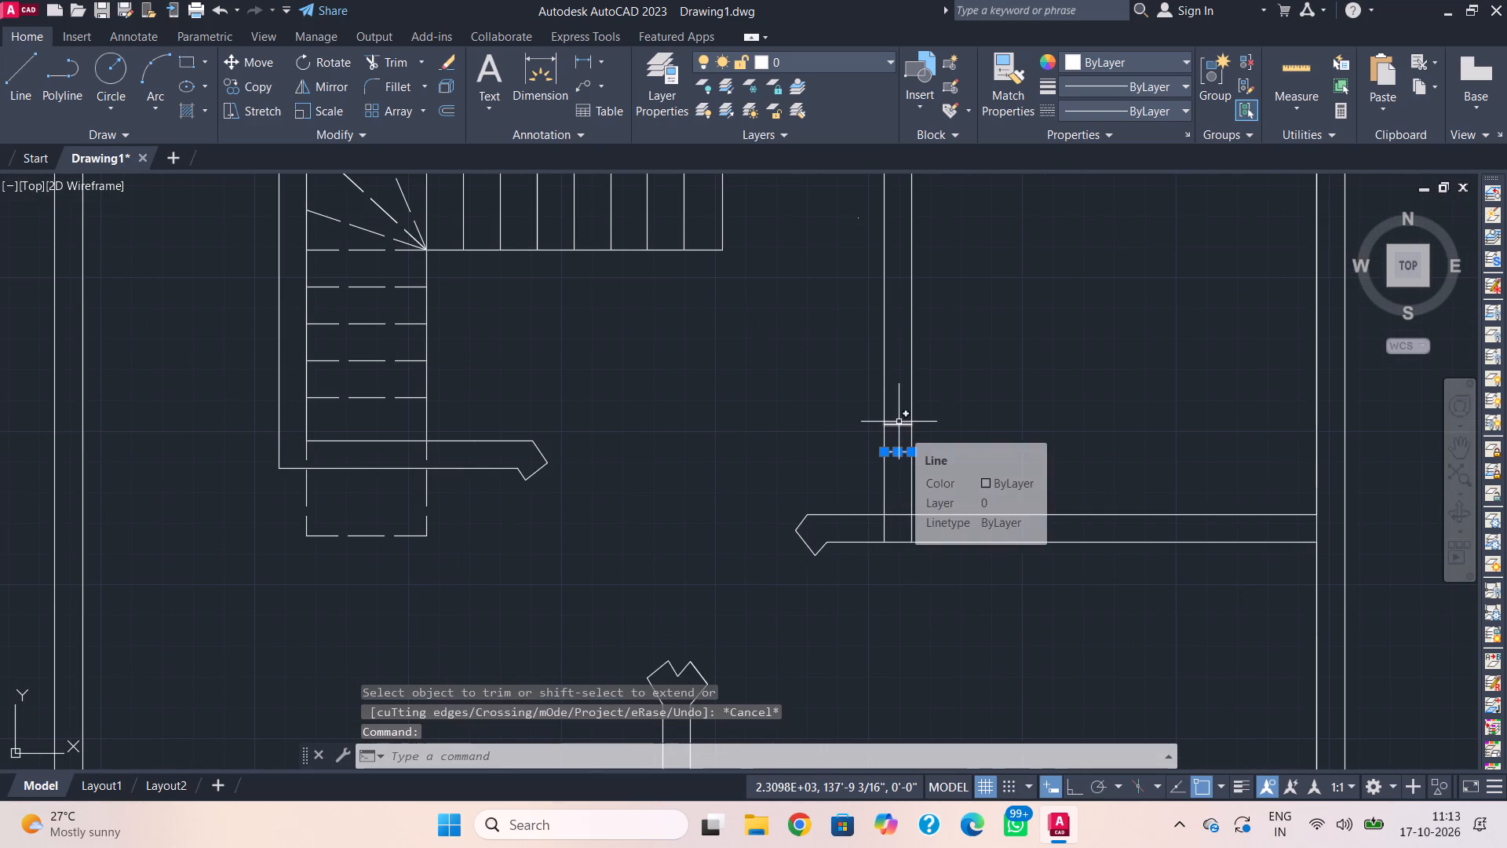
key(Delete)
click(899, 422)
key(Delete)
With ortho on, draw a horizontal line about 2'-7" long across the vertical wall, starting on its left line 9" below the jog.
scroll(901, 544, down, 1)
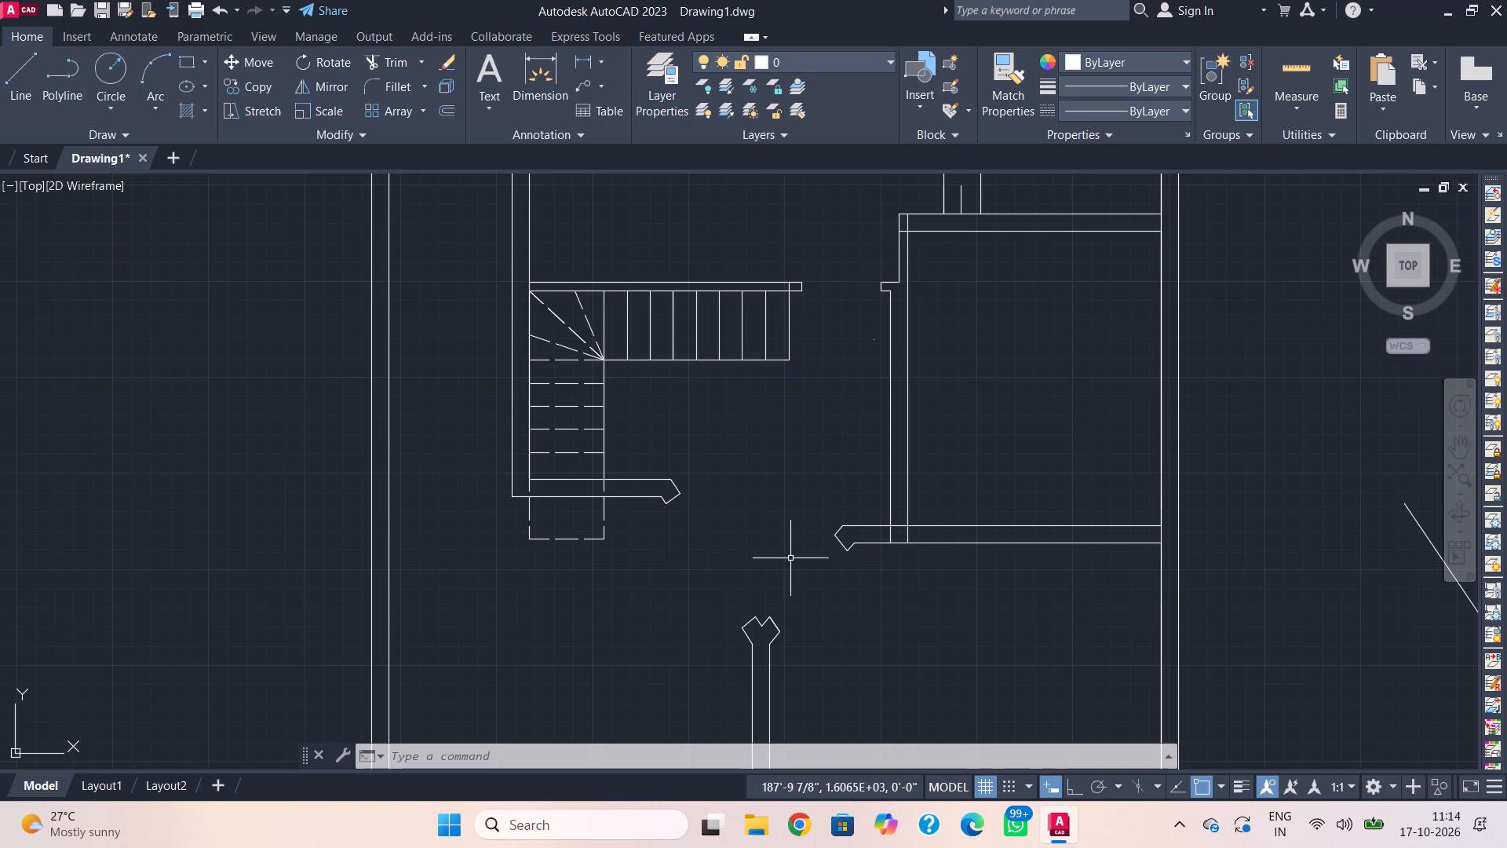
text(l)
key(space)
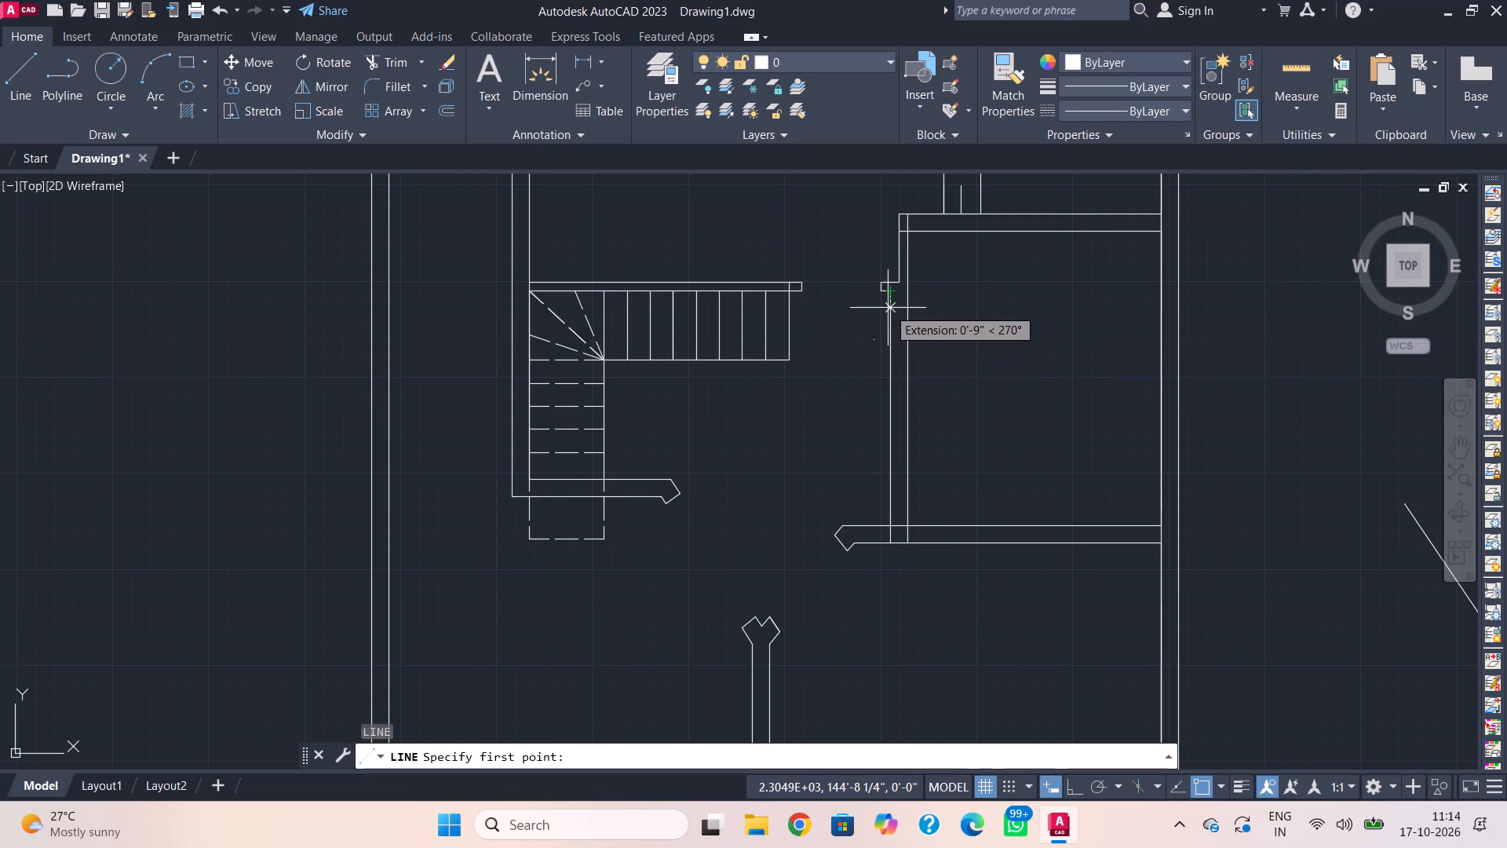
click(889, 308)
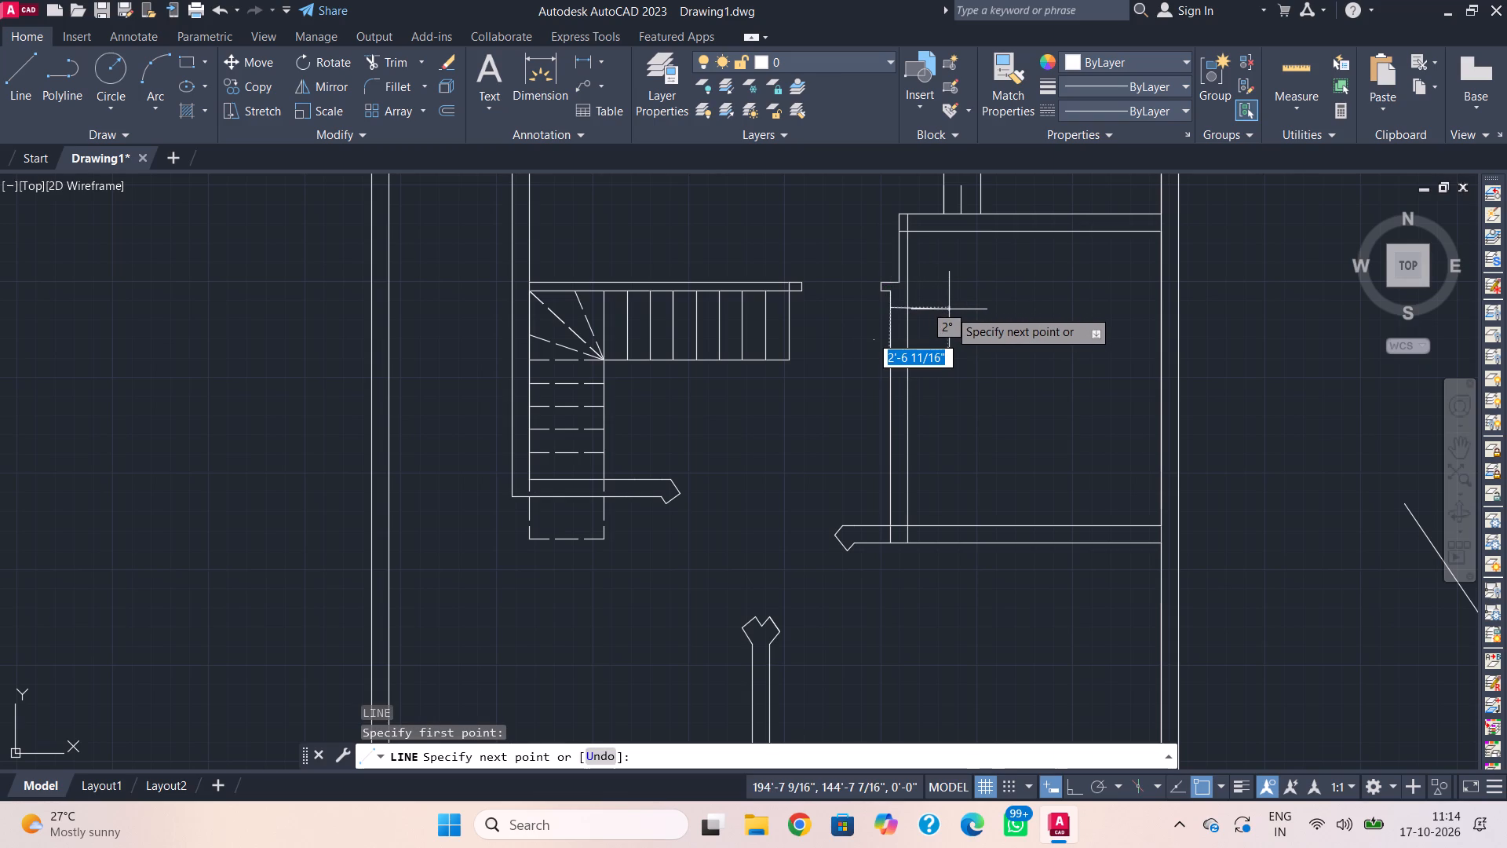
key(F8)
click(949, 309)
key(Escape)
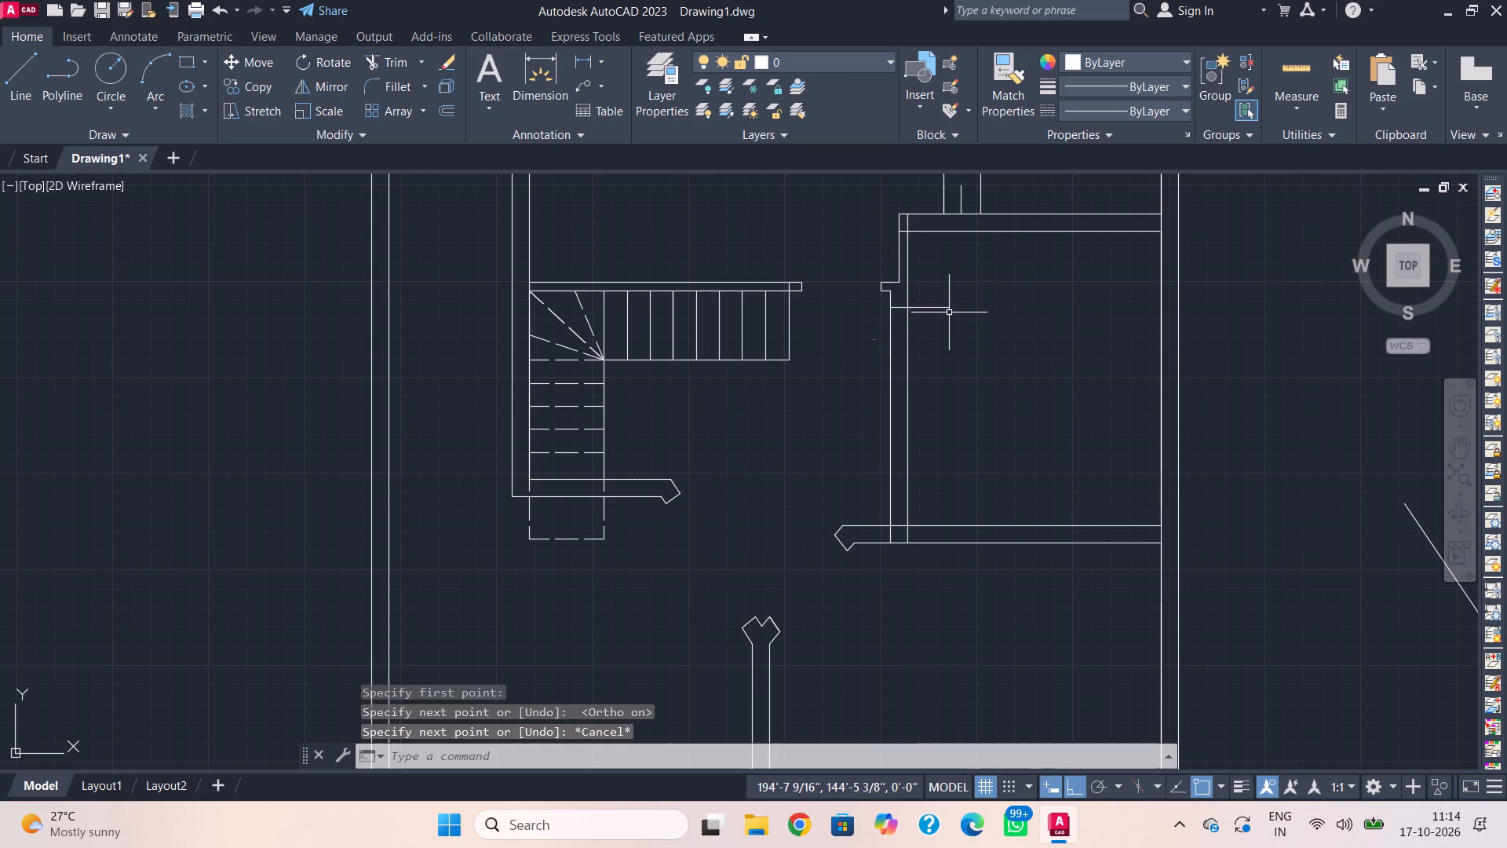
Trim the new line's overhang and both vertical wall lines below it down to the horizontal wall, leaving a 9" stub.
text(tr)
key(space)
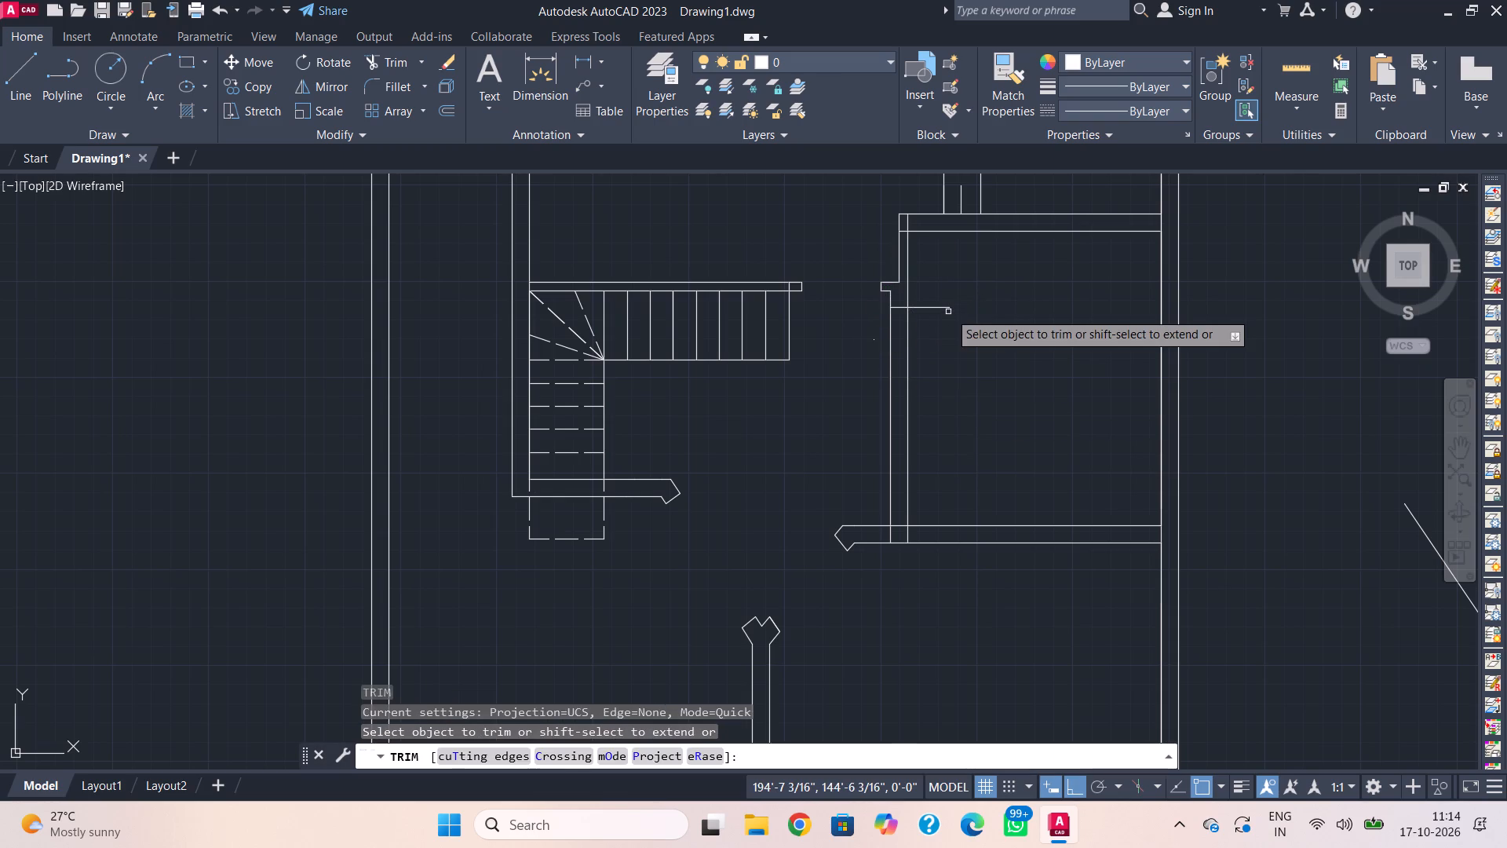
click(951, 290)
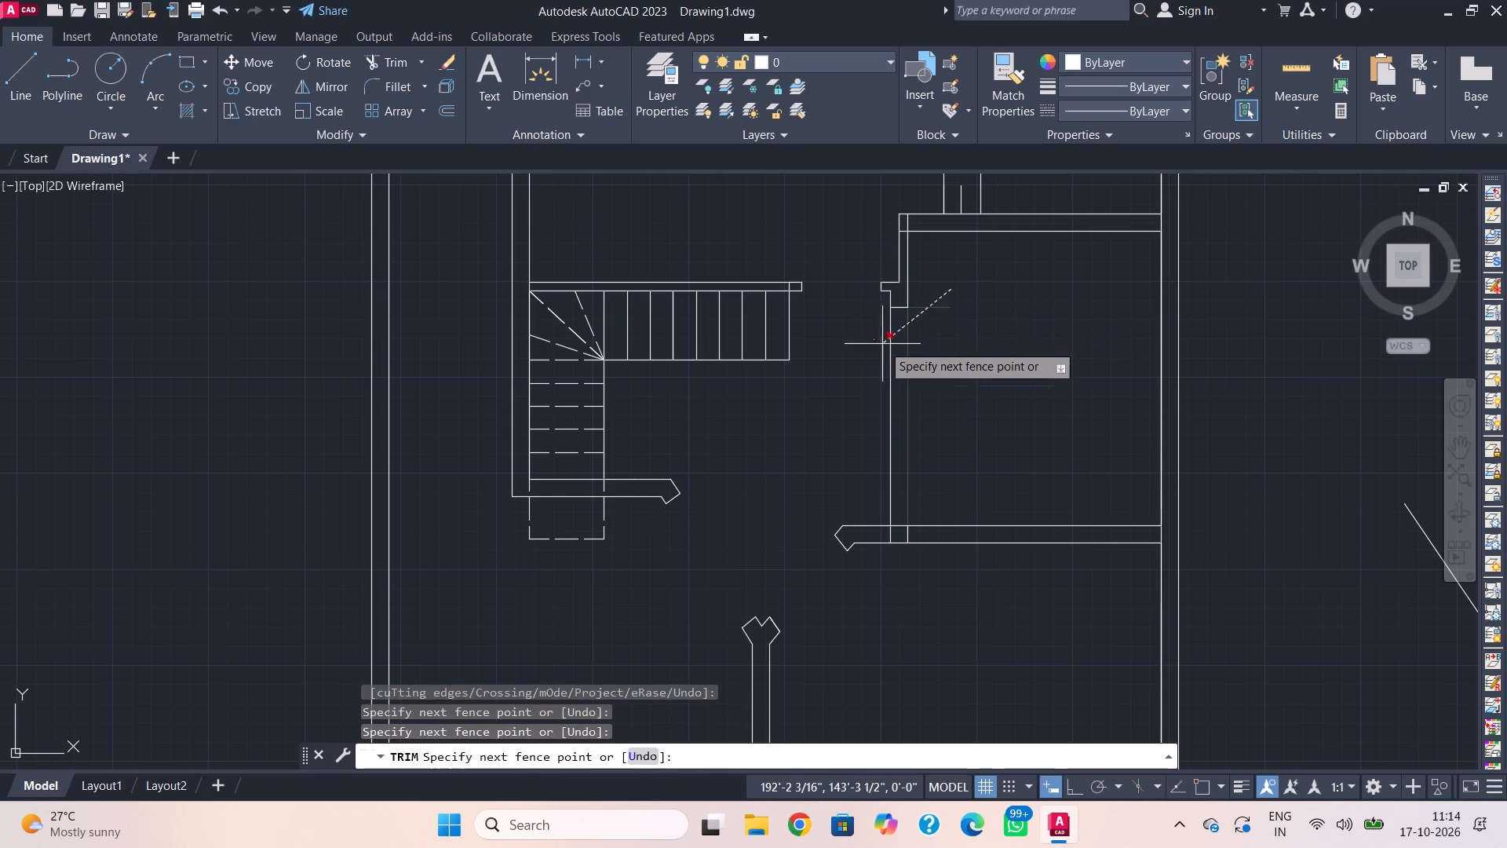
click(873, 346)
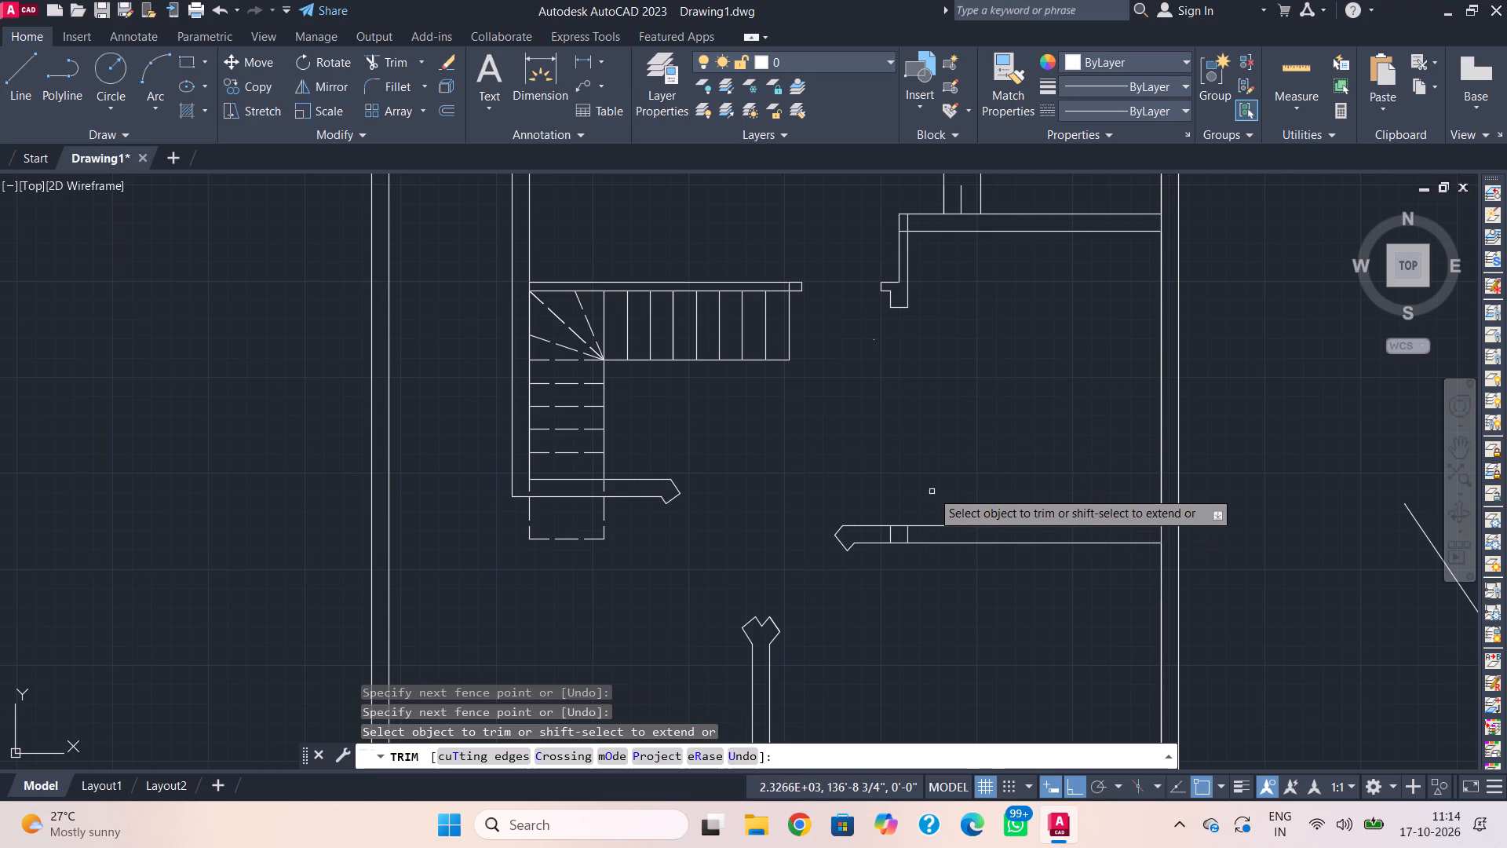
key(Escape)
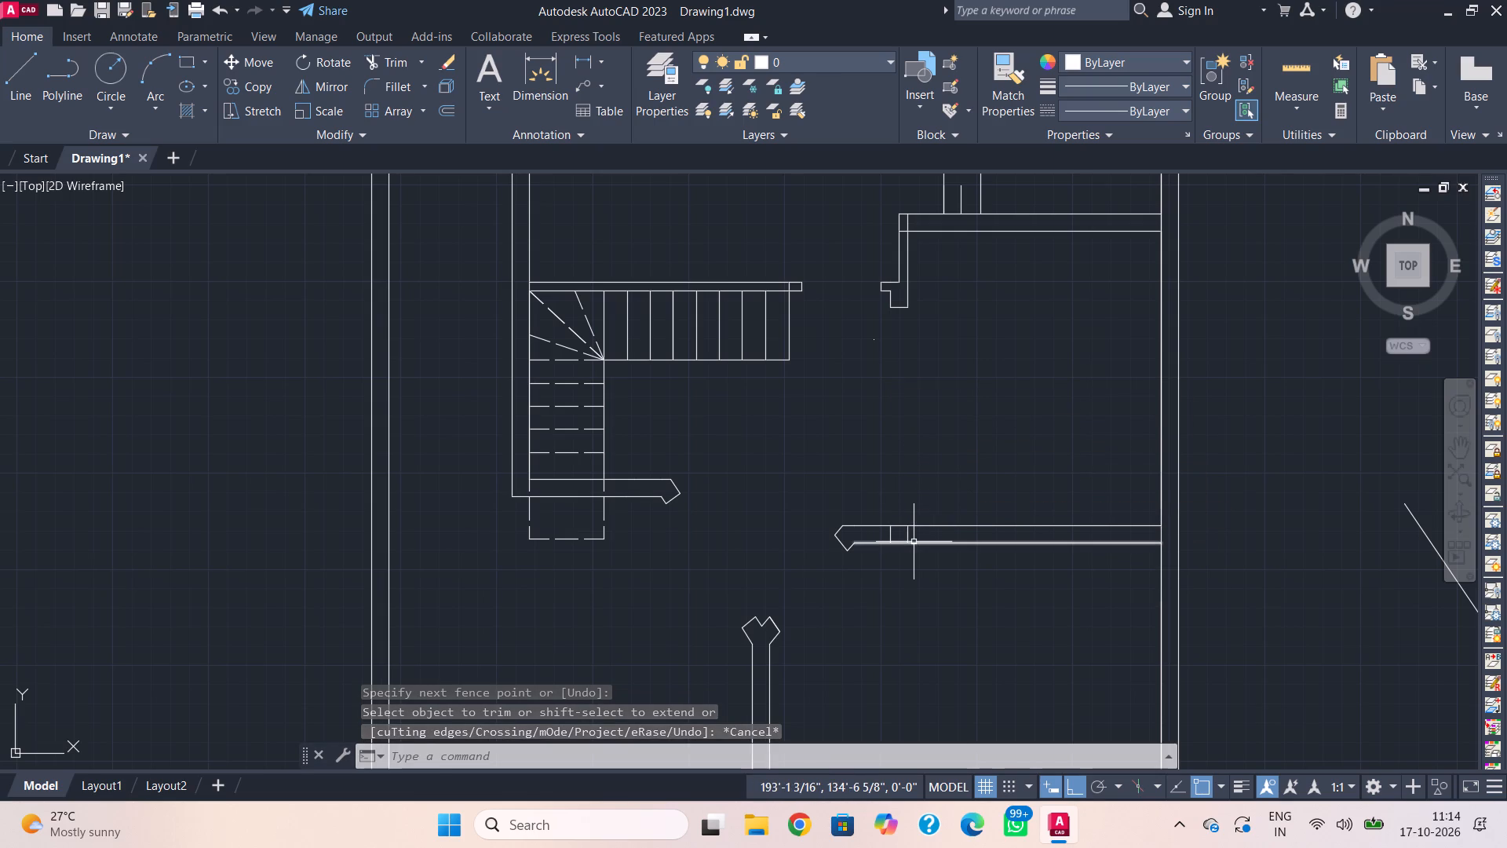
Trim away the two leftover vertical line pieces inside the lower horizontal wall.
text(tr)
key(space)
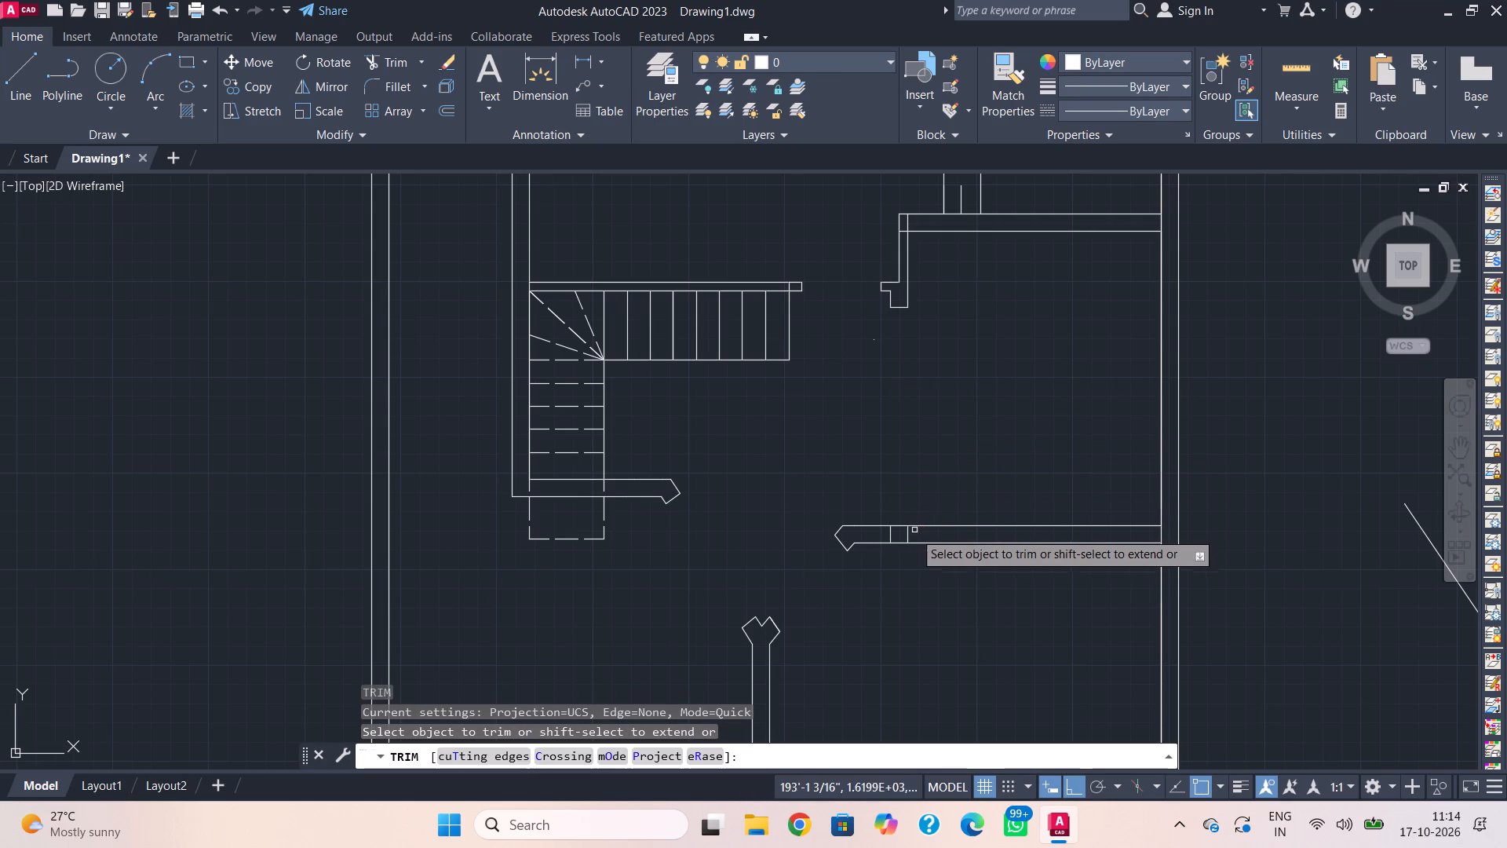
scroll(906, 537, up, 2)
click(926, 536)
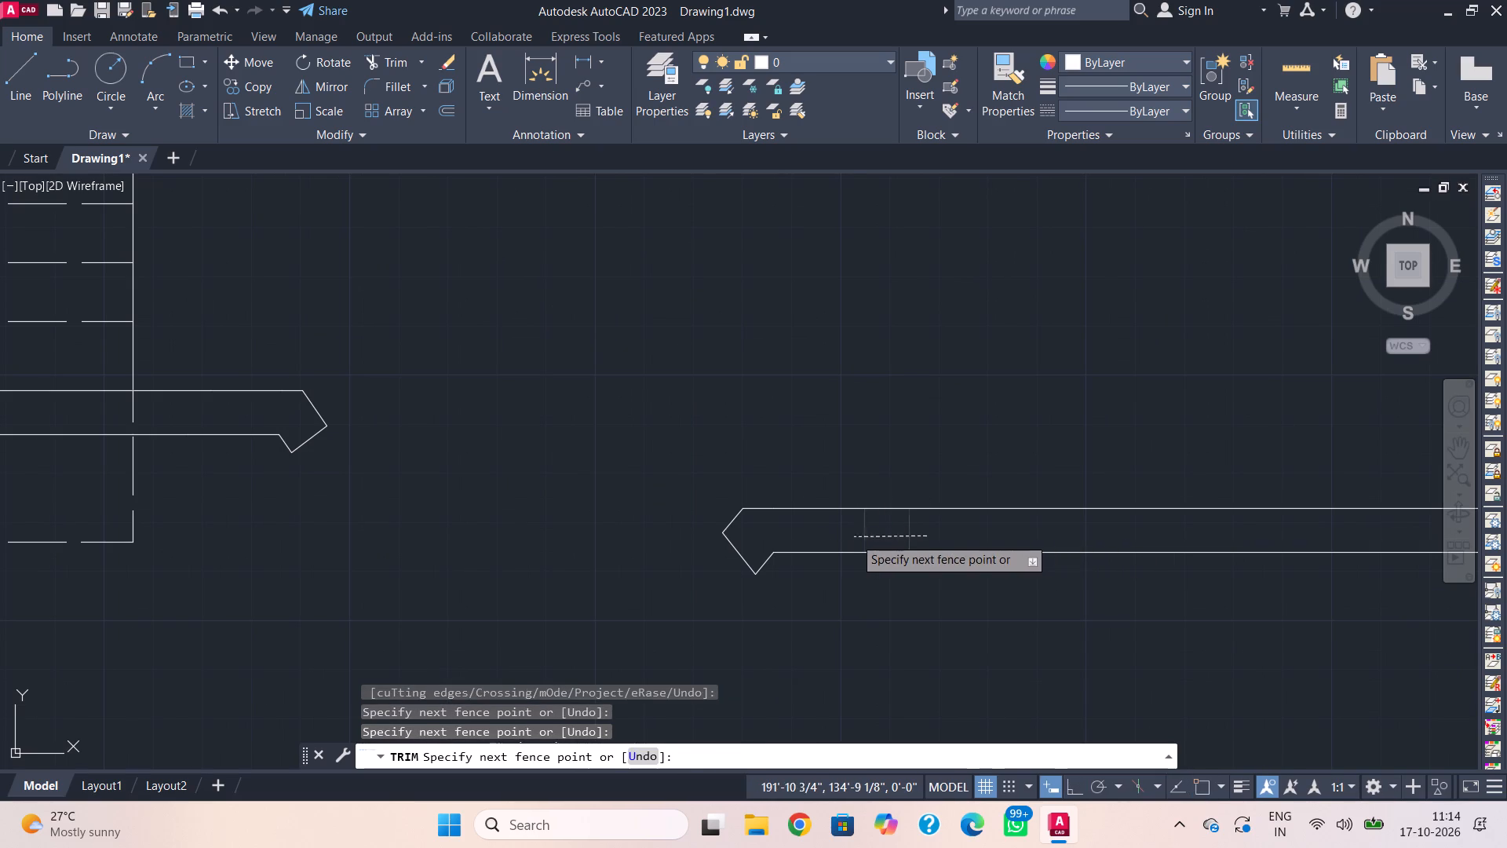
click(854, 537)
key(Escape)
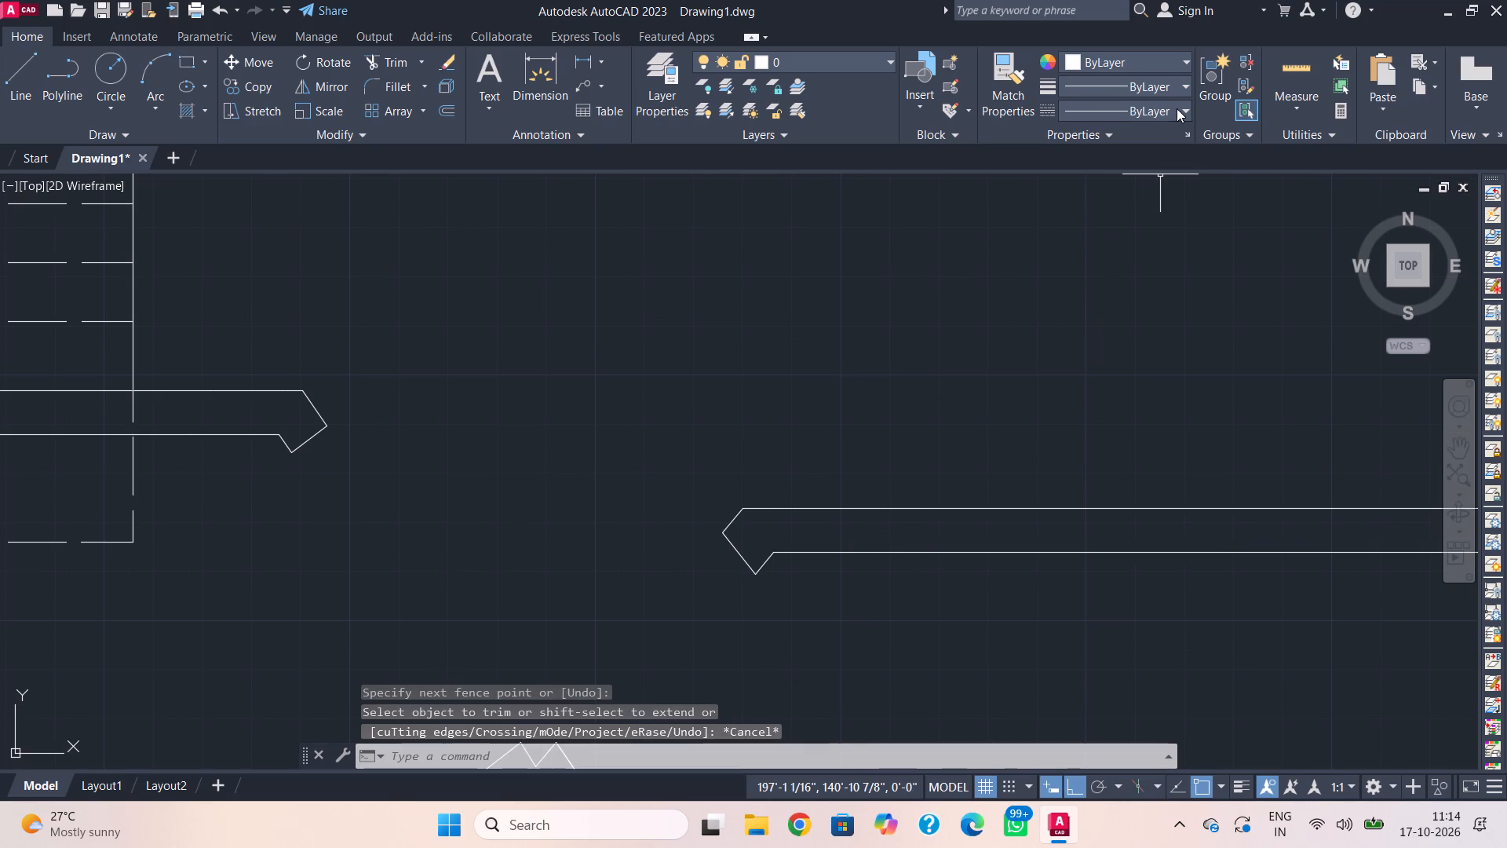
Set the current linetype to the dashed ACAD_ISO02W100.
click(1177, 108)
click(1140, 185)
scroll(1100, 416, down, 2)
middle_drag(1100, 422, 1077, 488)
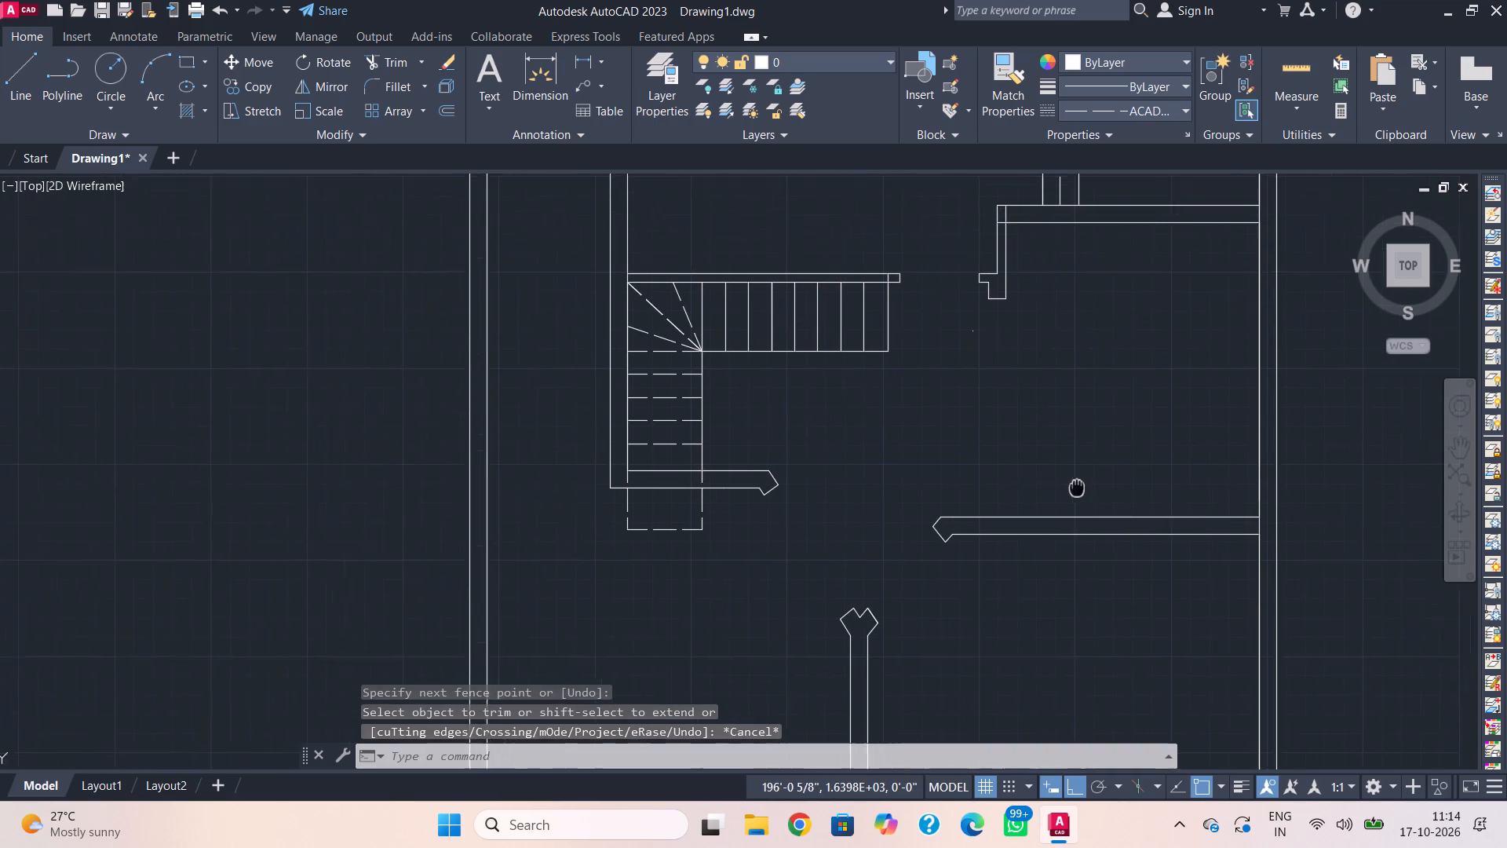
middle_drag(1077, 488, 1057, 515)
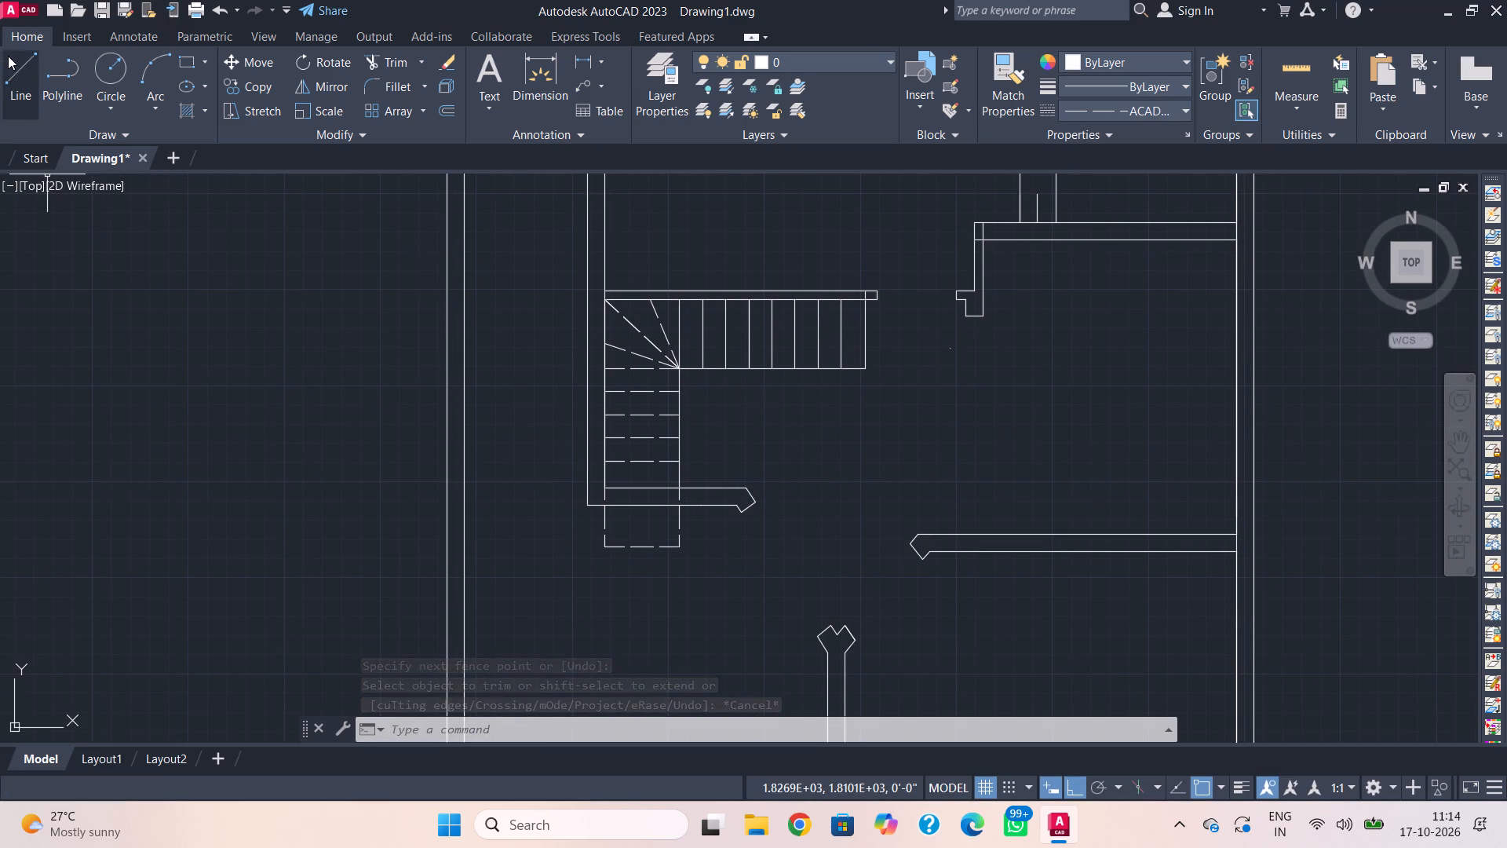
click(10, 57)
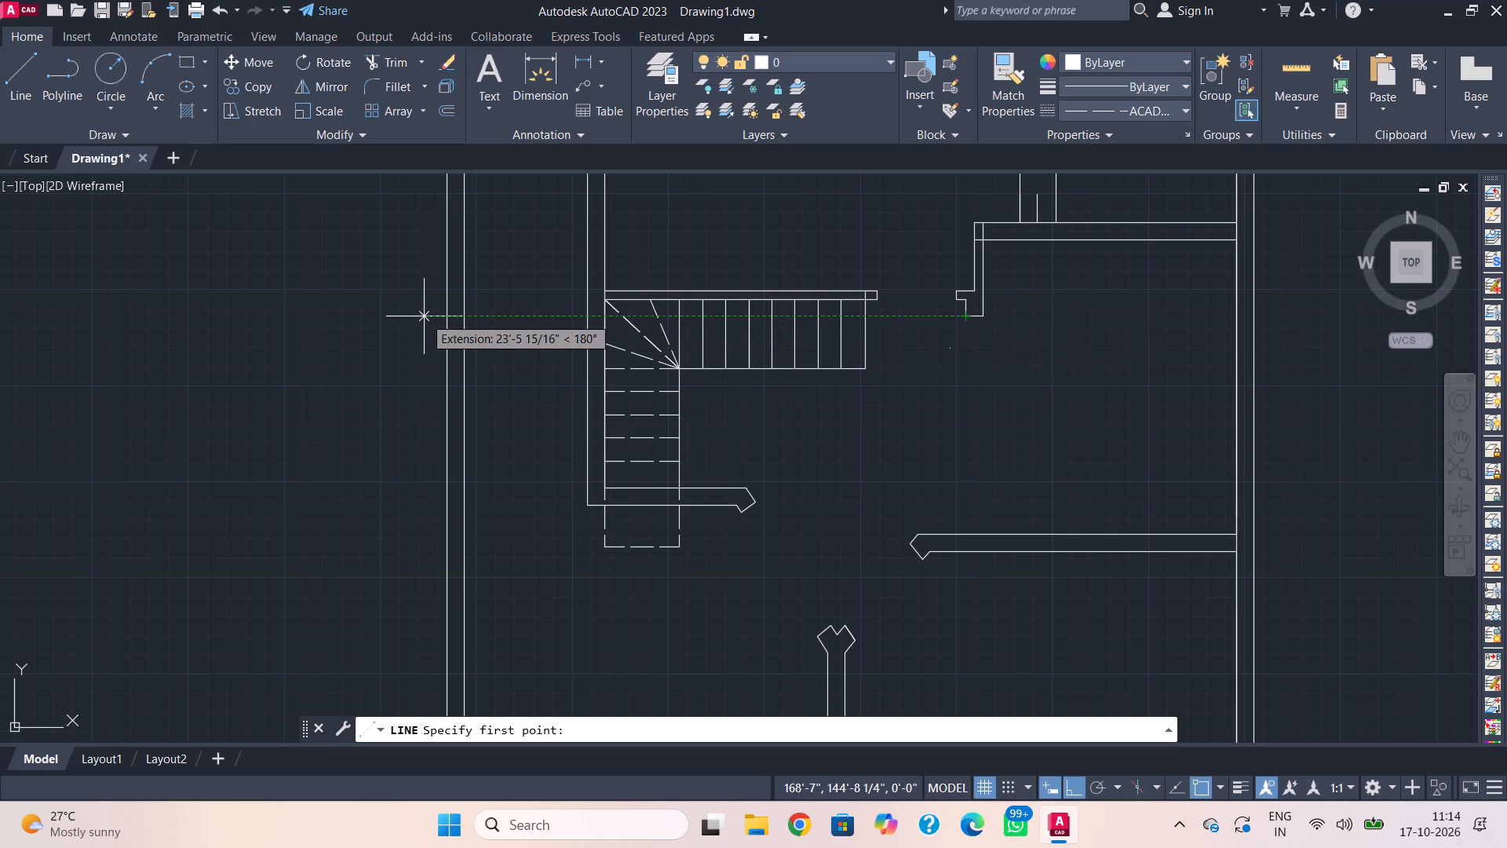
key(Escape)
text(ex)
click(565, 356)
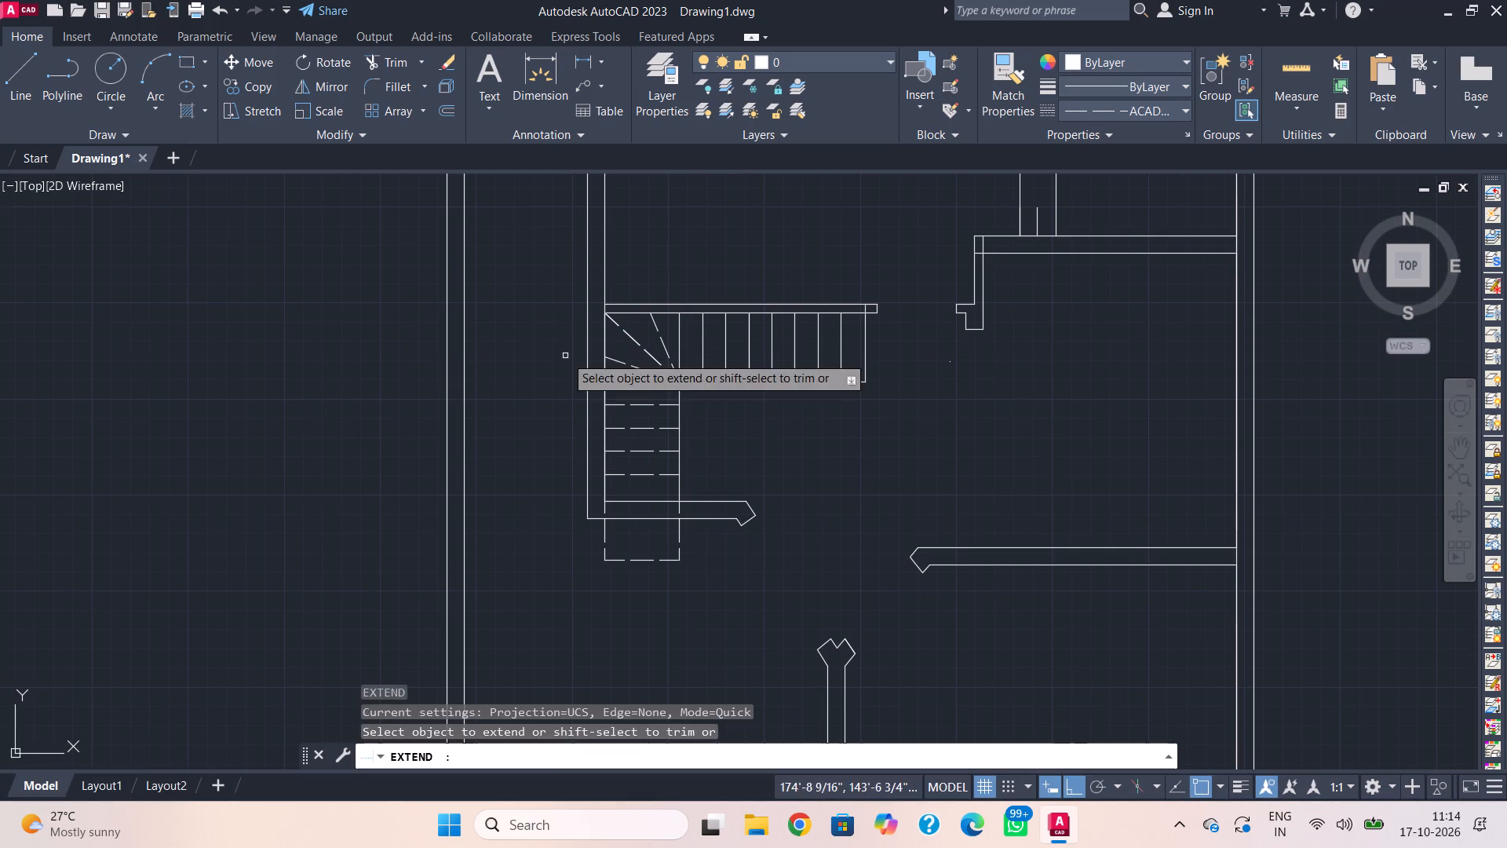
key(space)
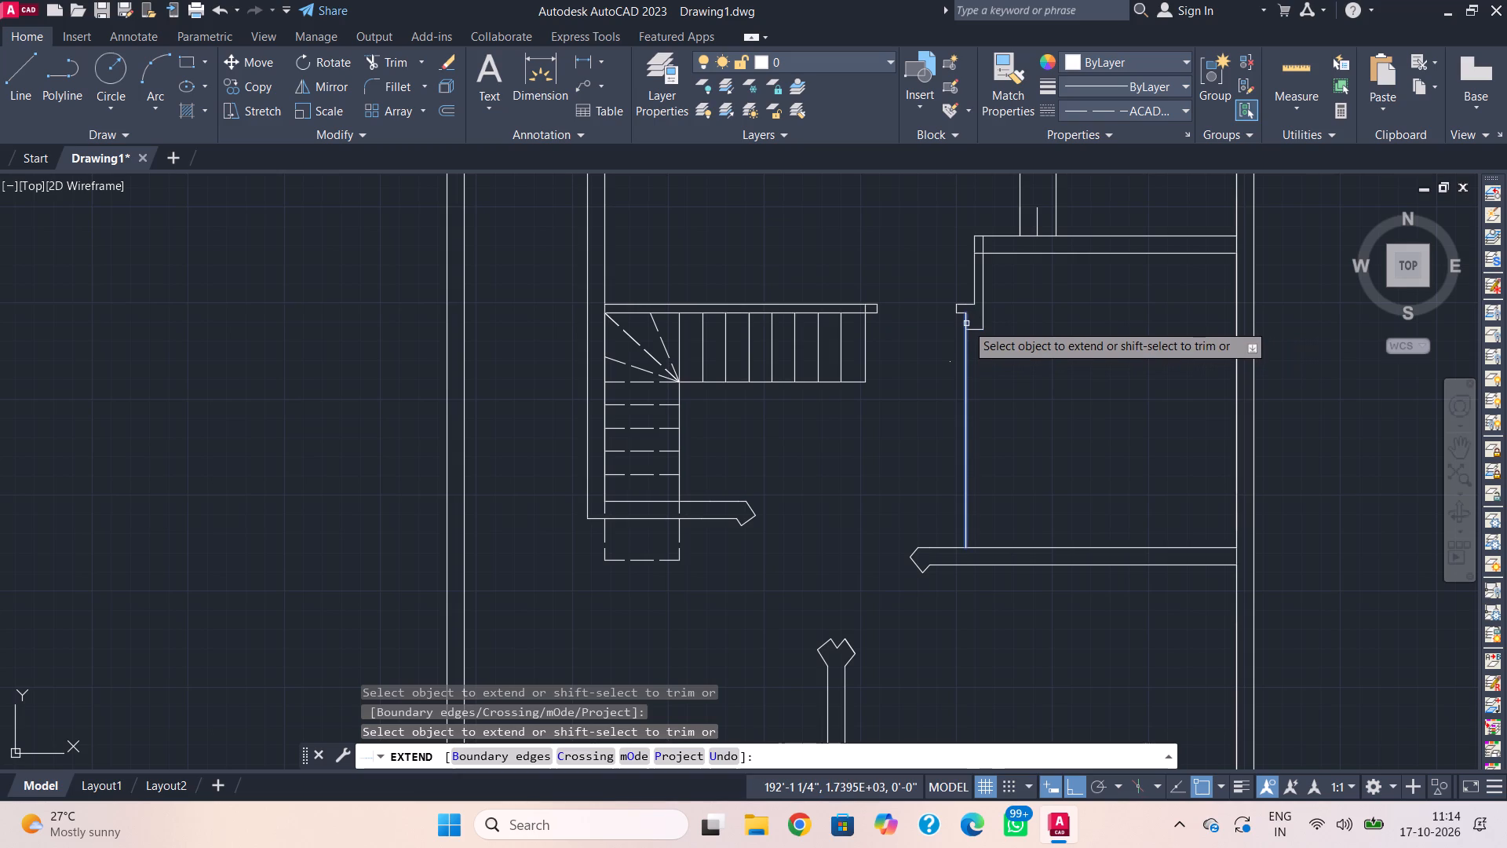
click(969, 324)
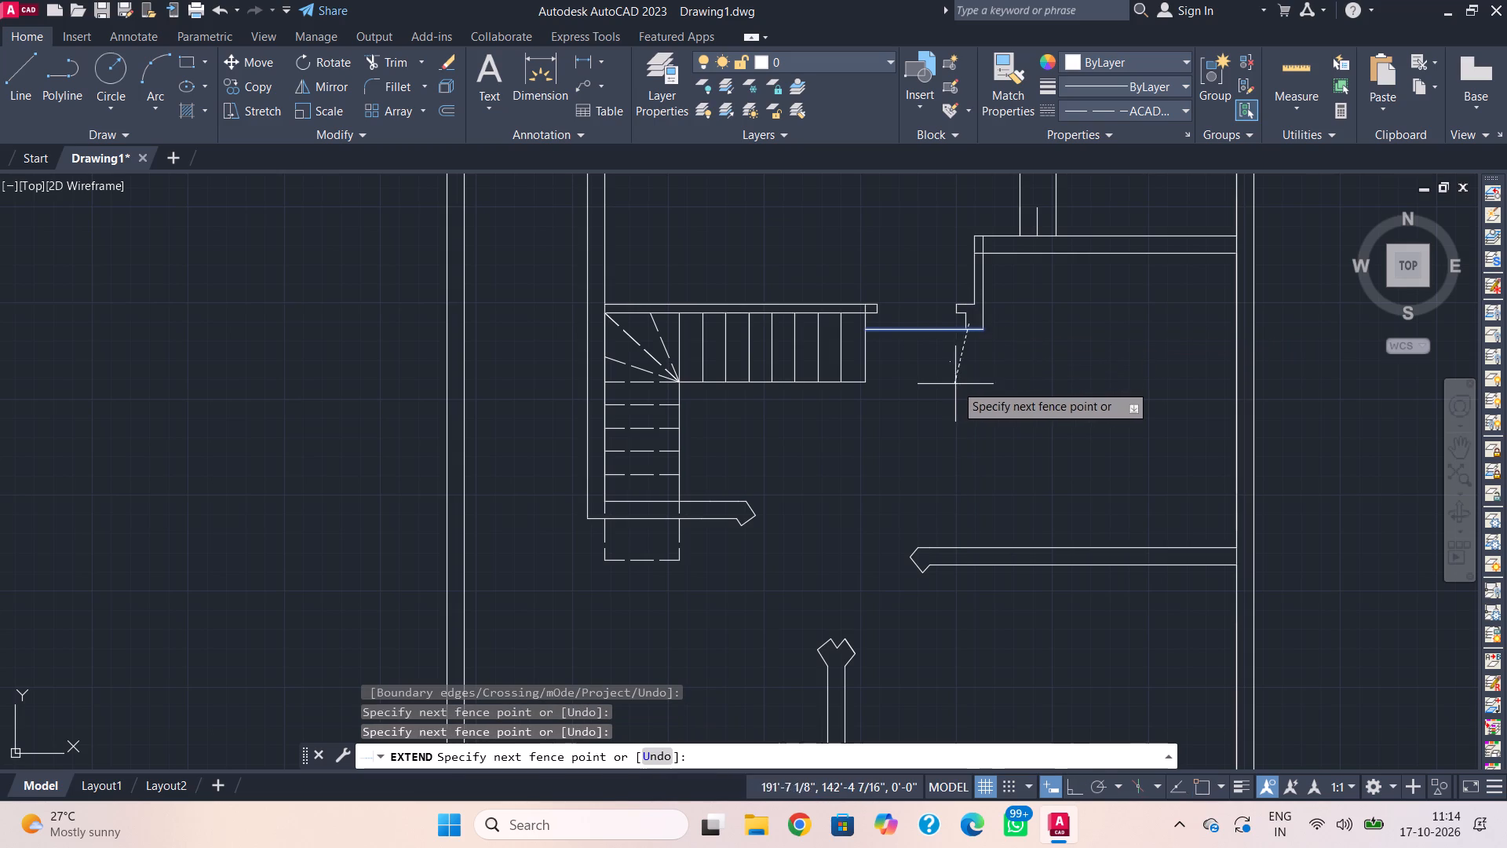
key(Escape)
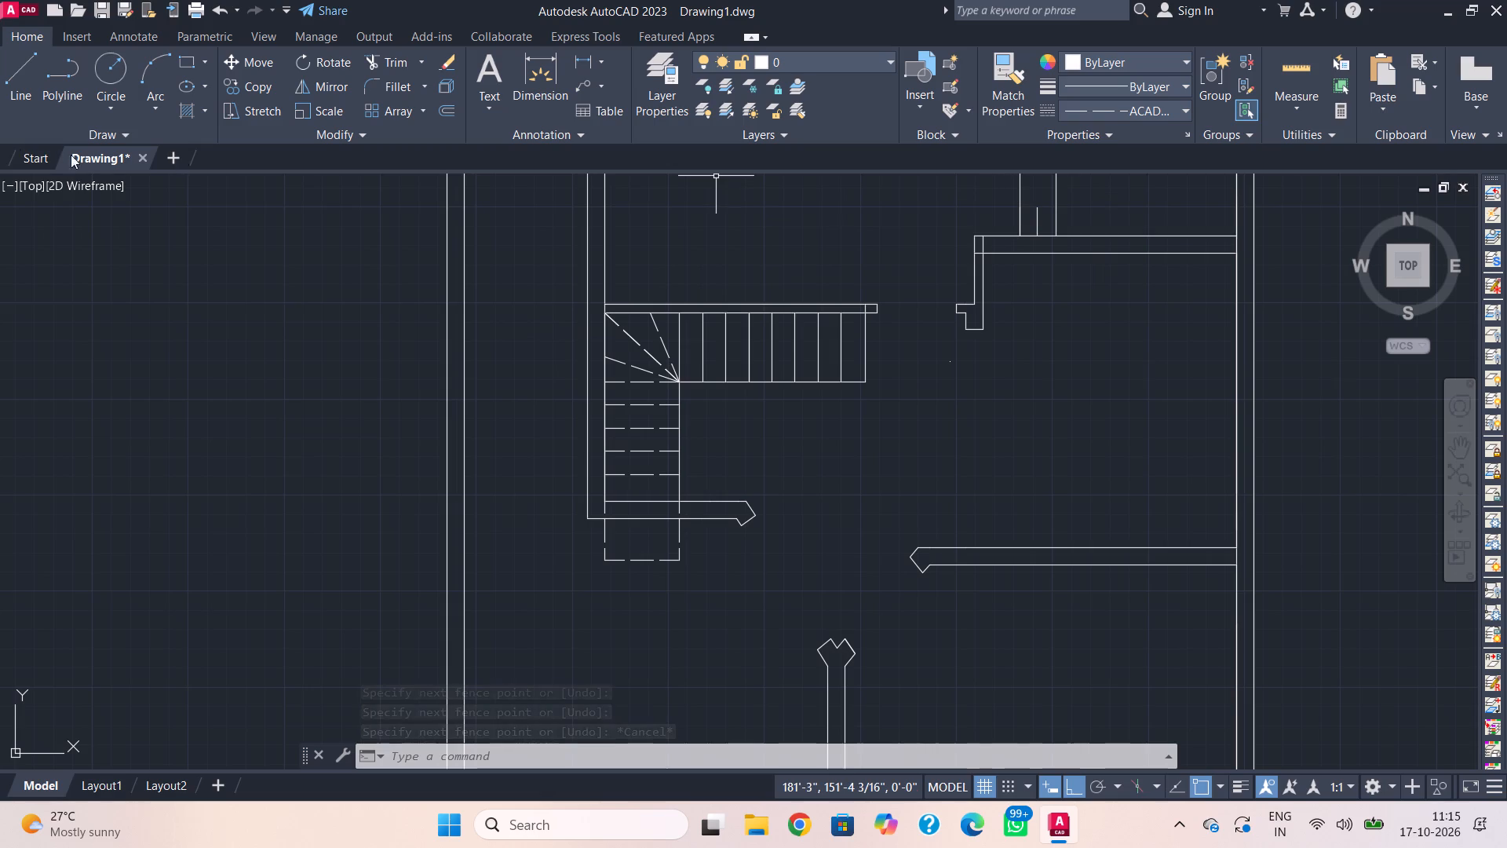
Draw two vertical dashed lines, about 12' and 12'-6" long, from the 9" stub's two end corners down past the horizontal wall.
click(9, 88)
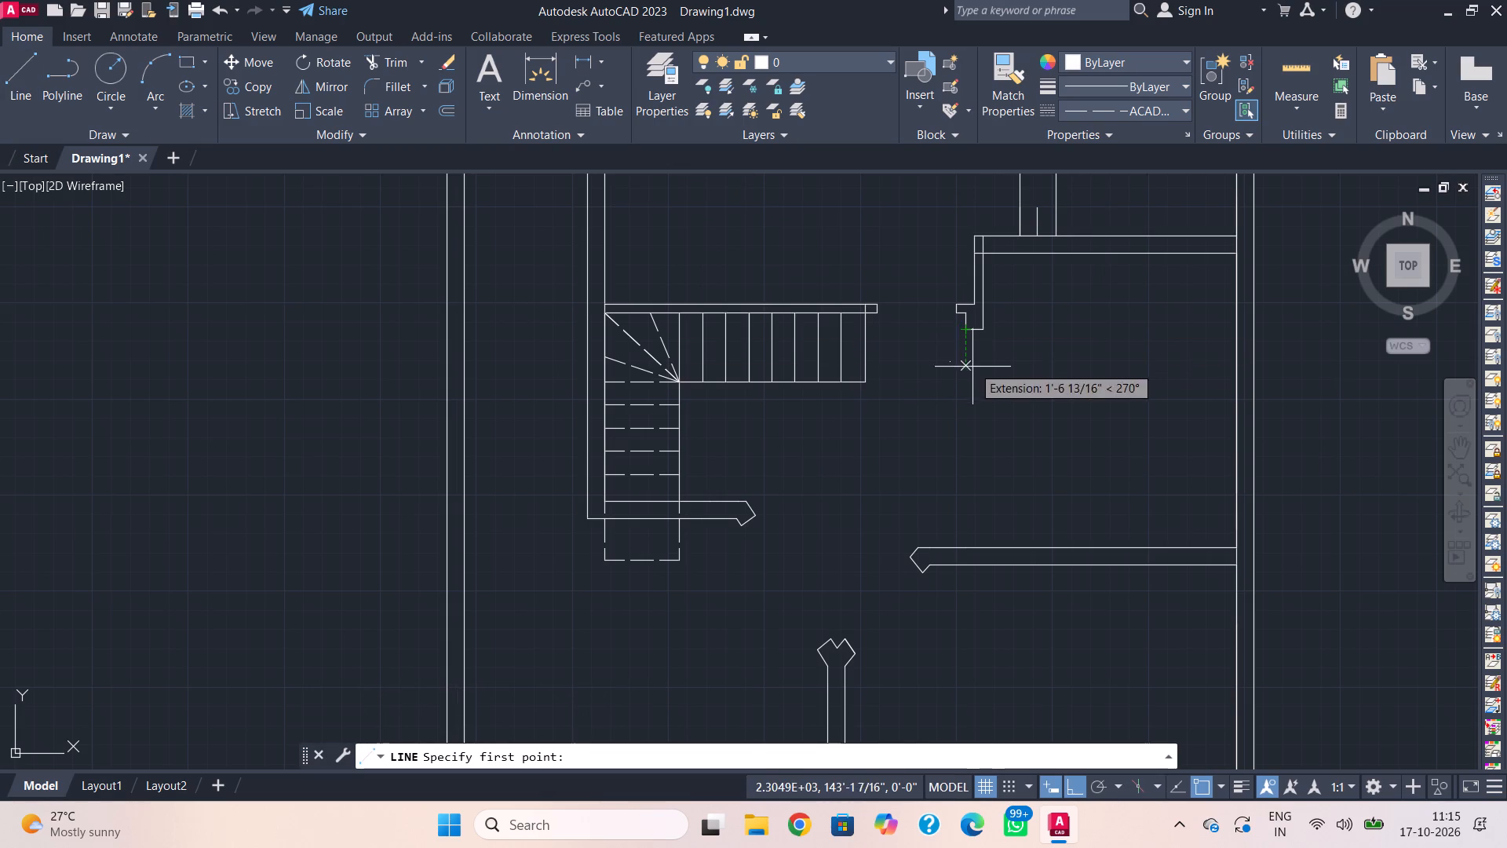
click(967, 332)
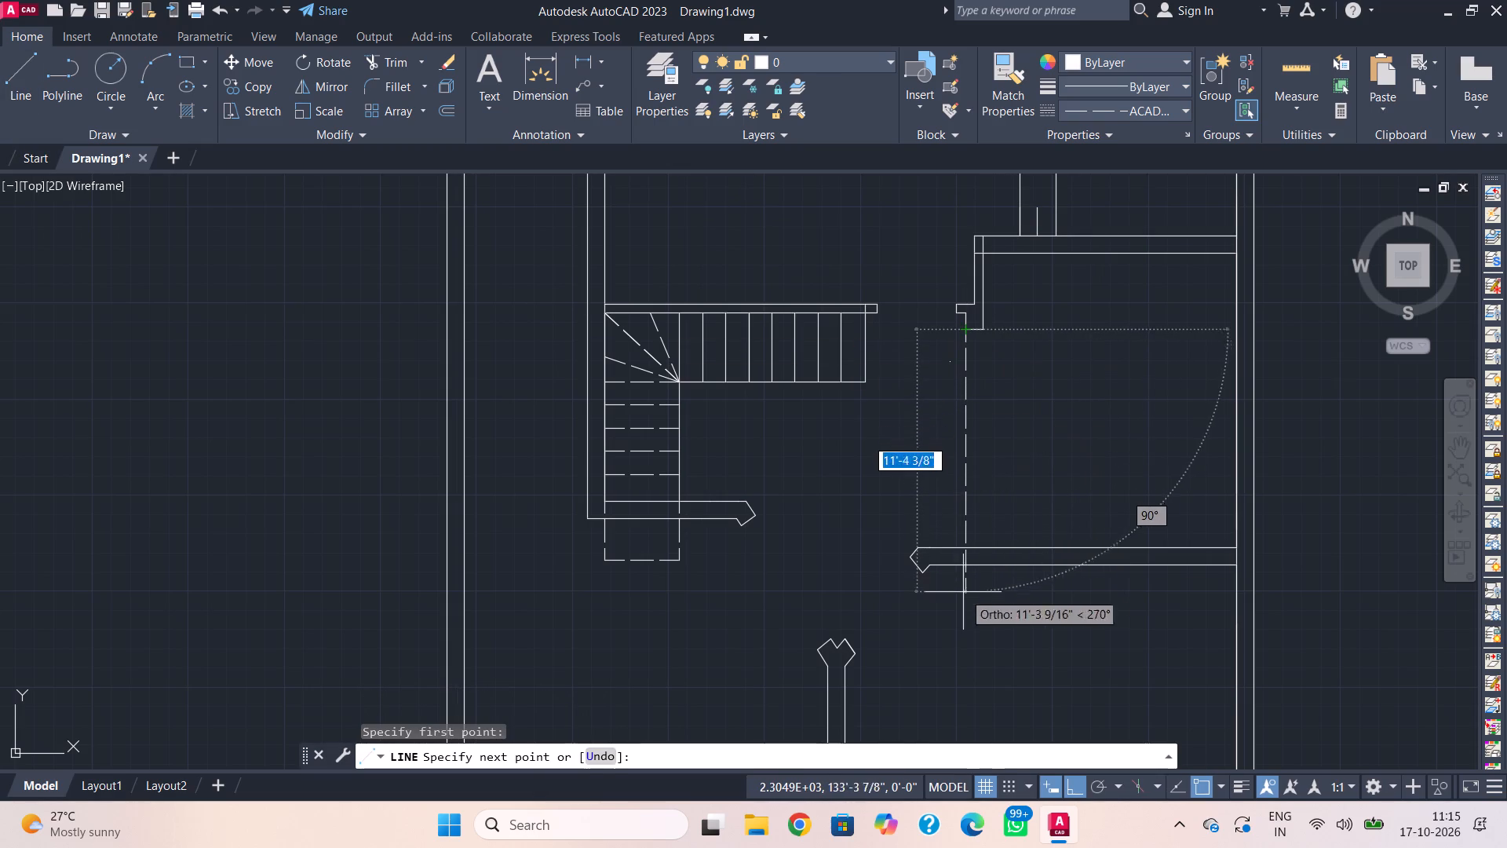
click(961, 612)
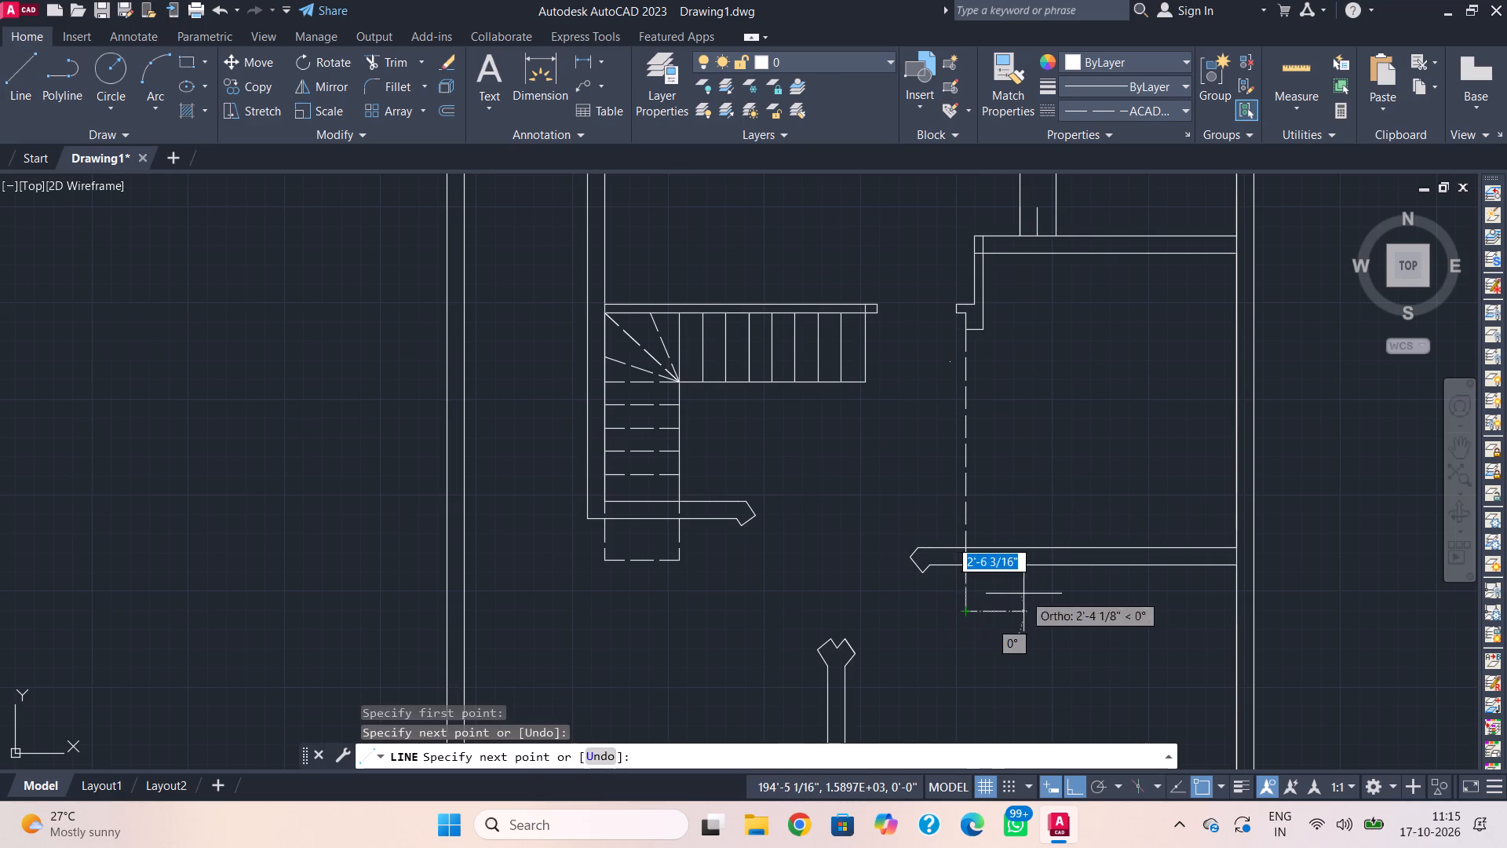
key(Escape)
key(l)
key(space)
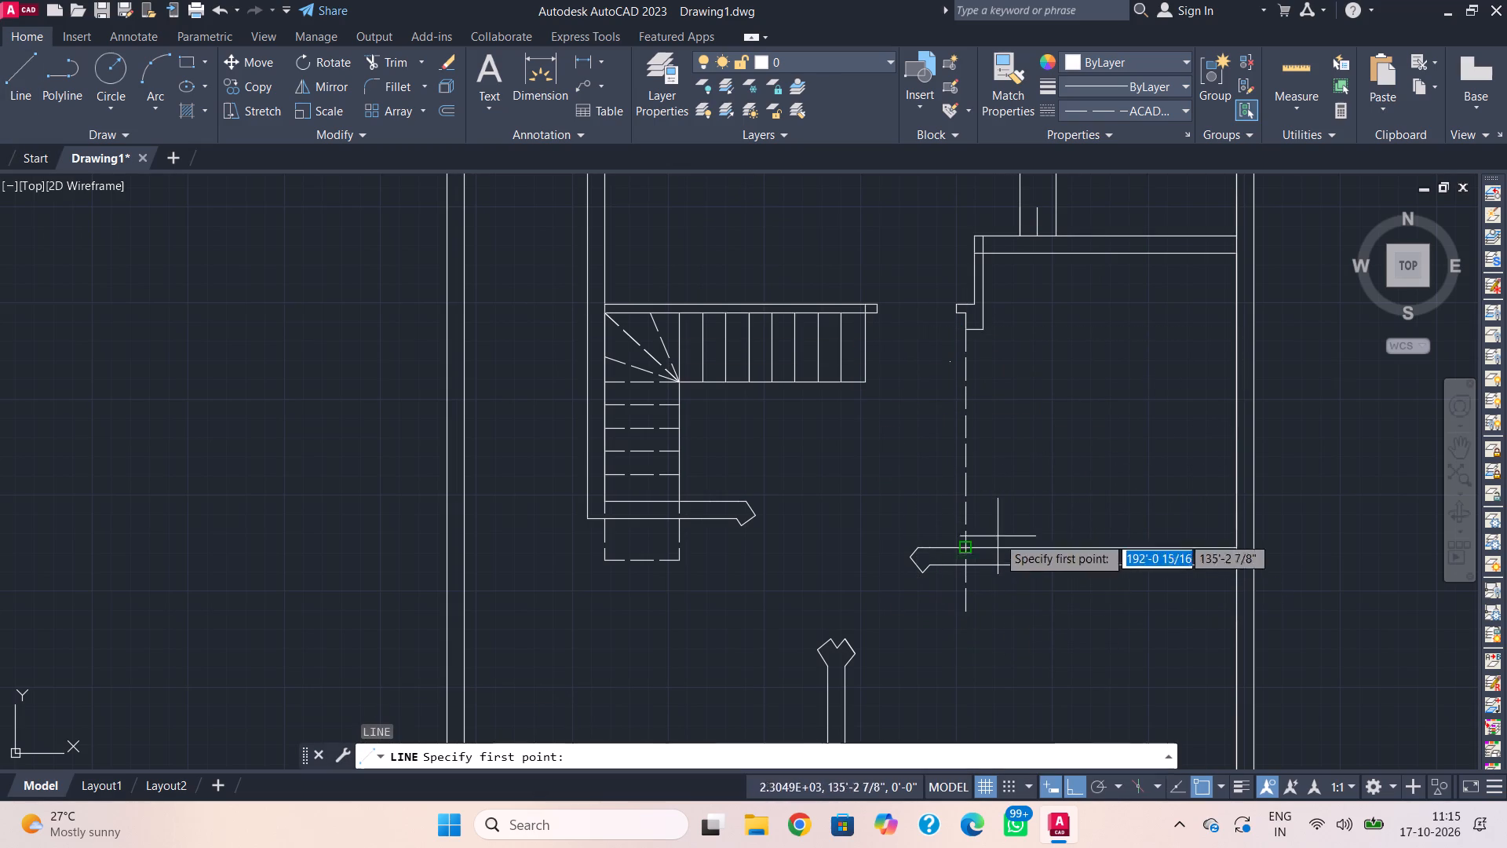
click(988, 328)
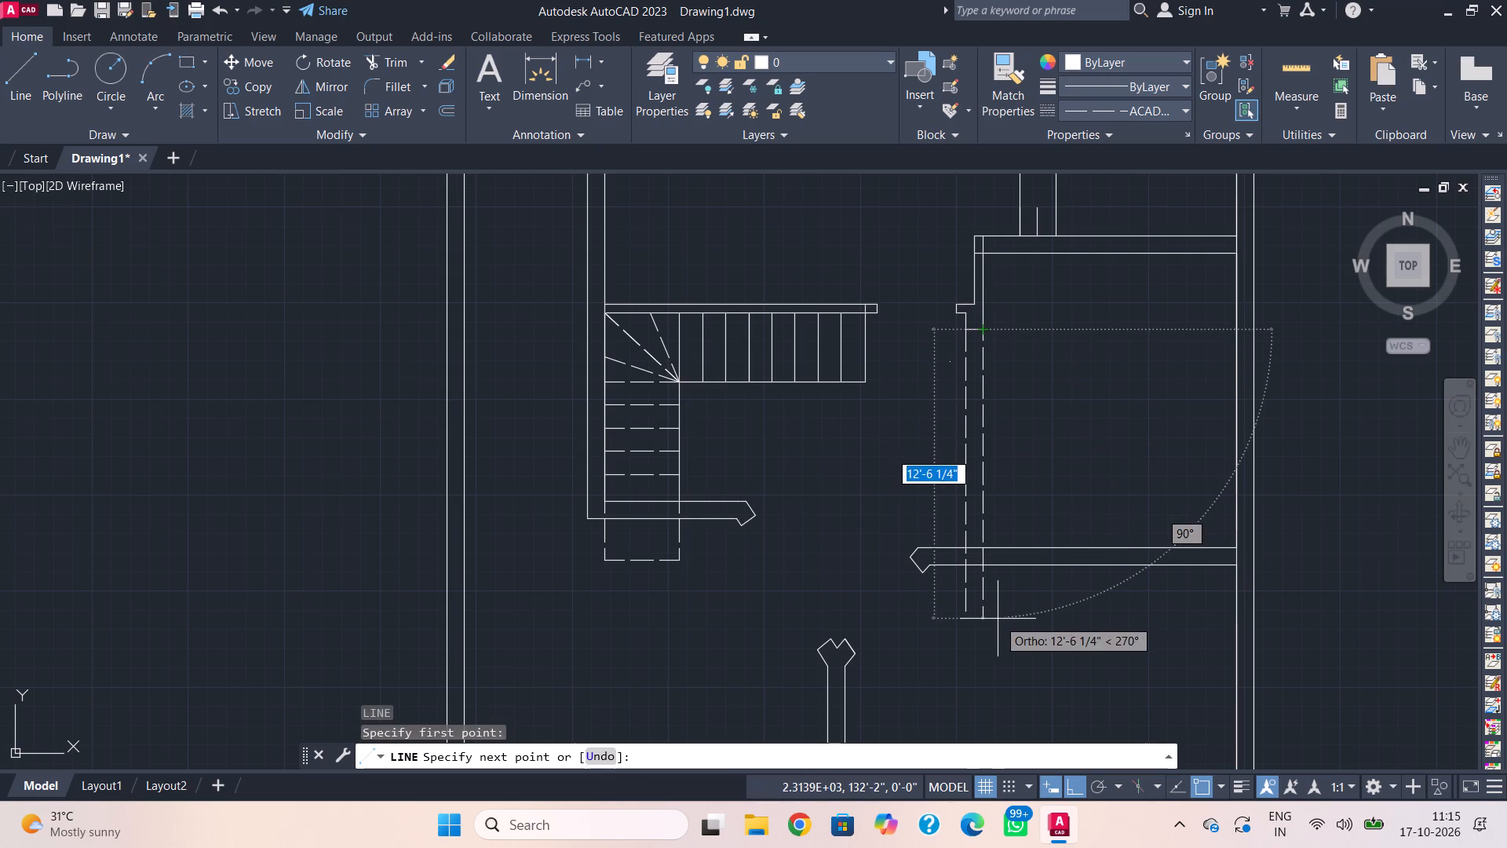
click(998, 619)
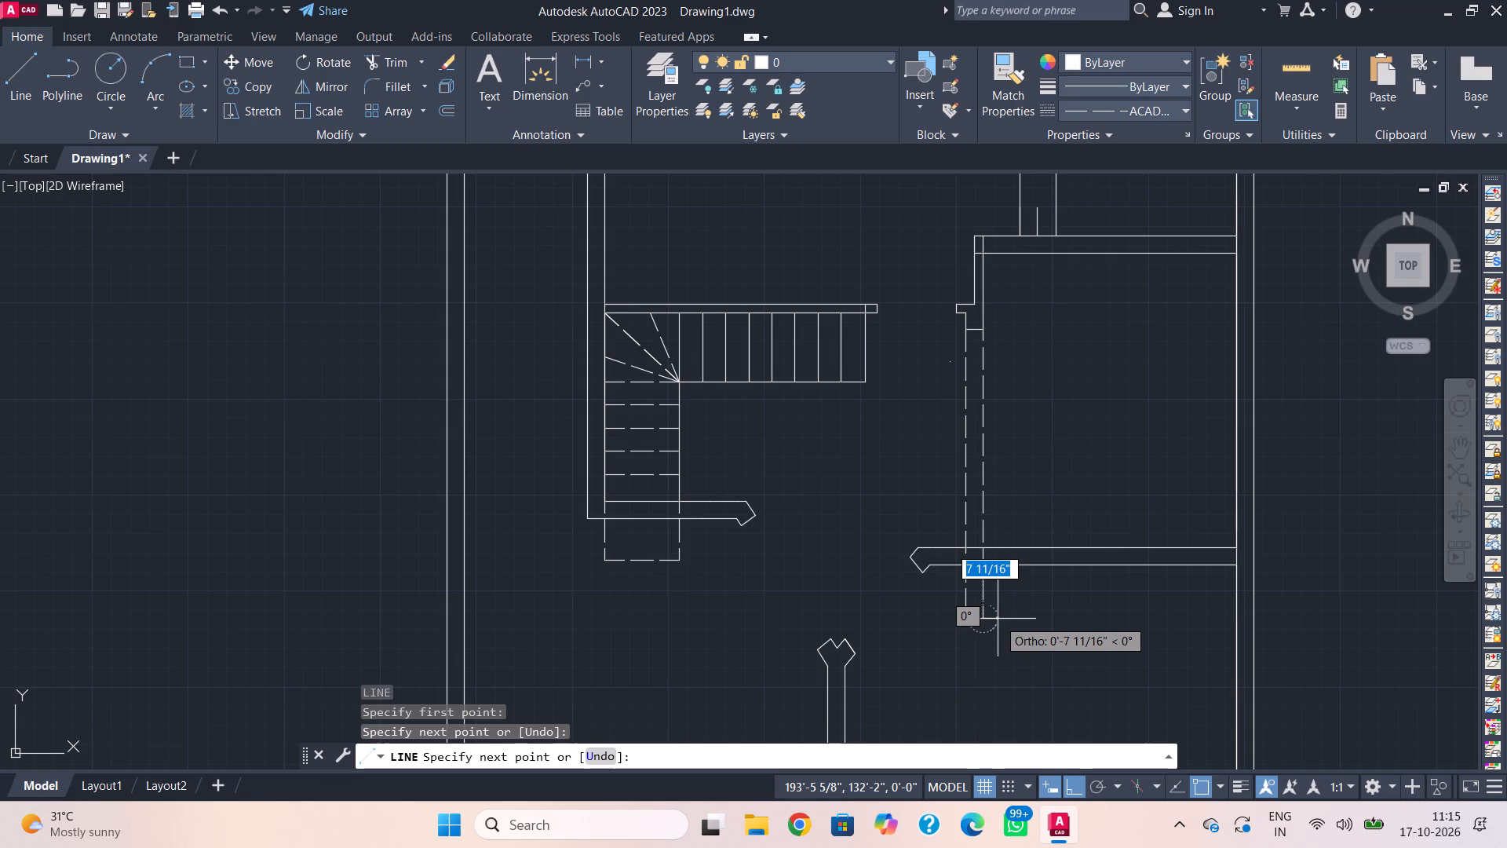
key(Escape)
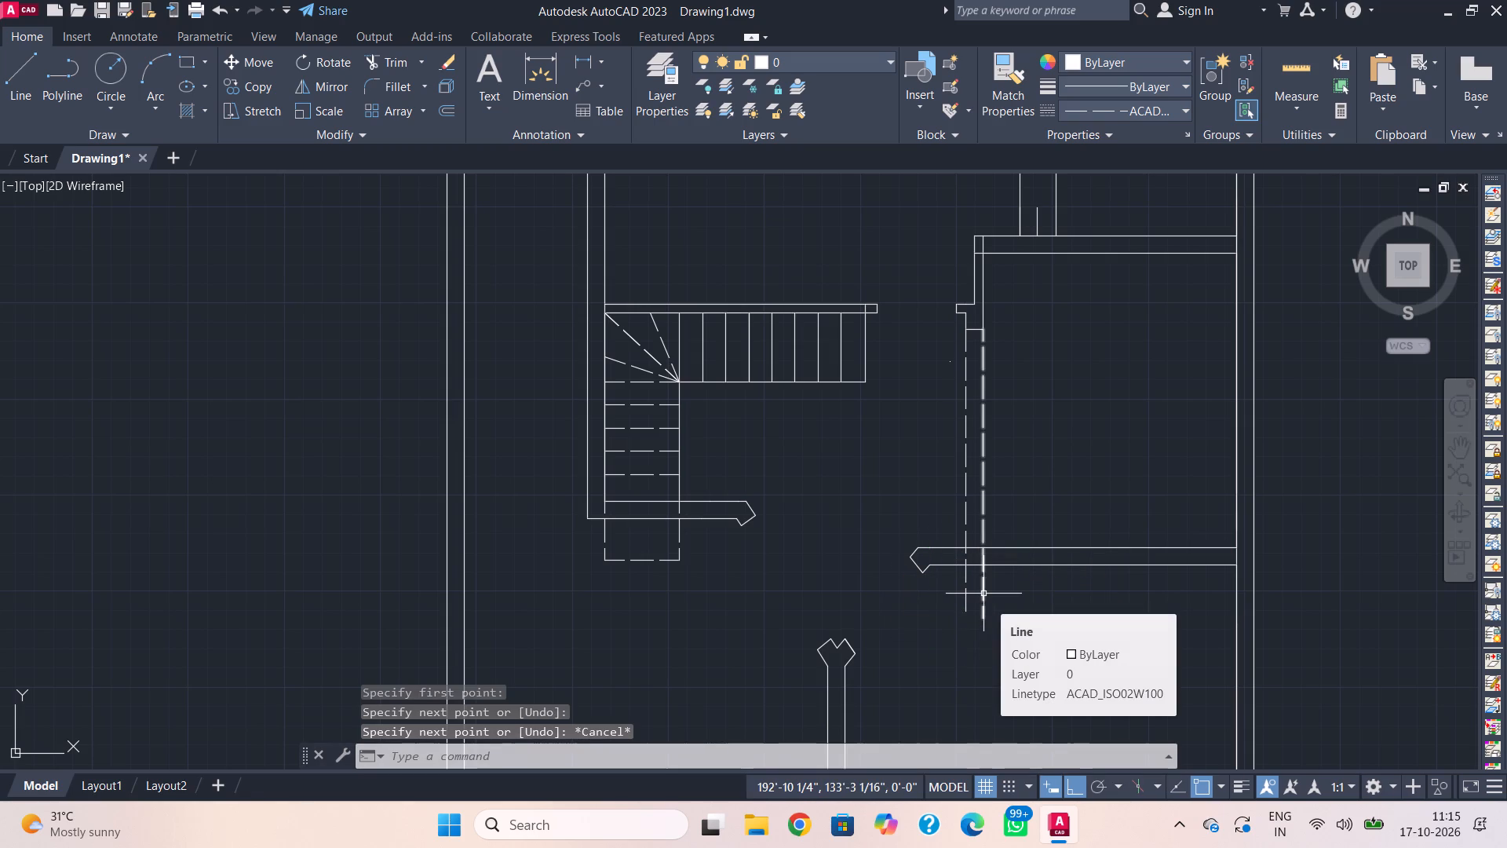
Trim both dashed lines back to the horizontal wall's upper line, removing the parts inside and below the wall.
text(tr)
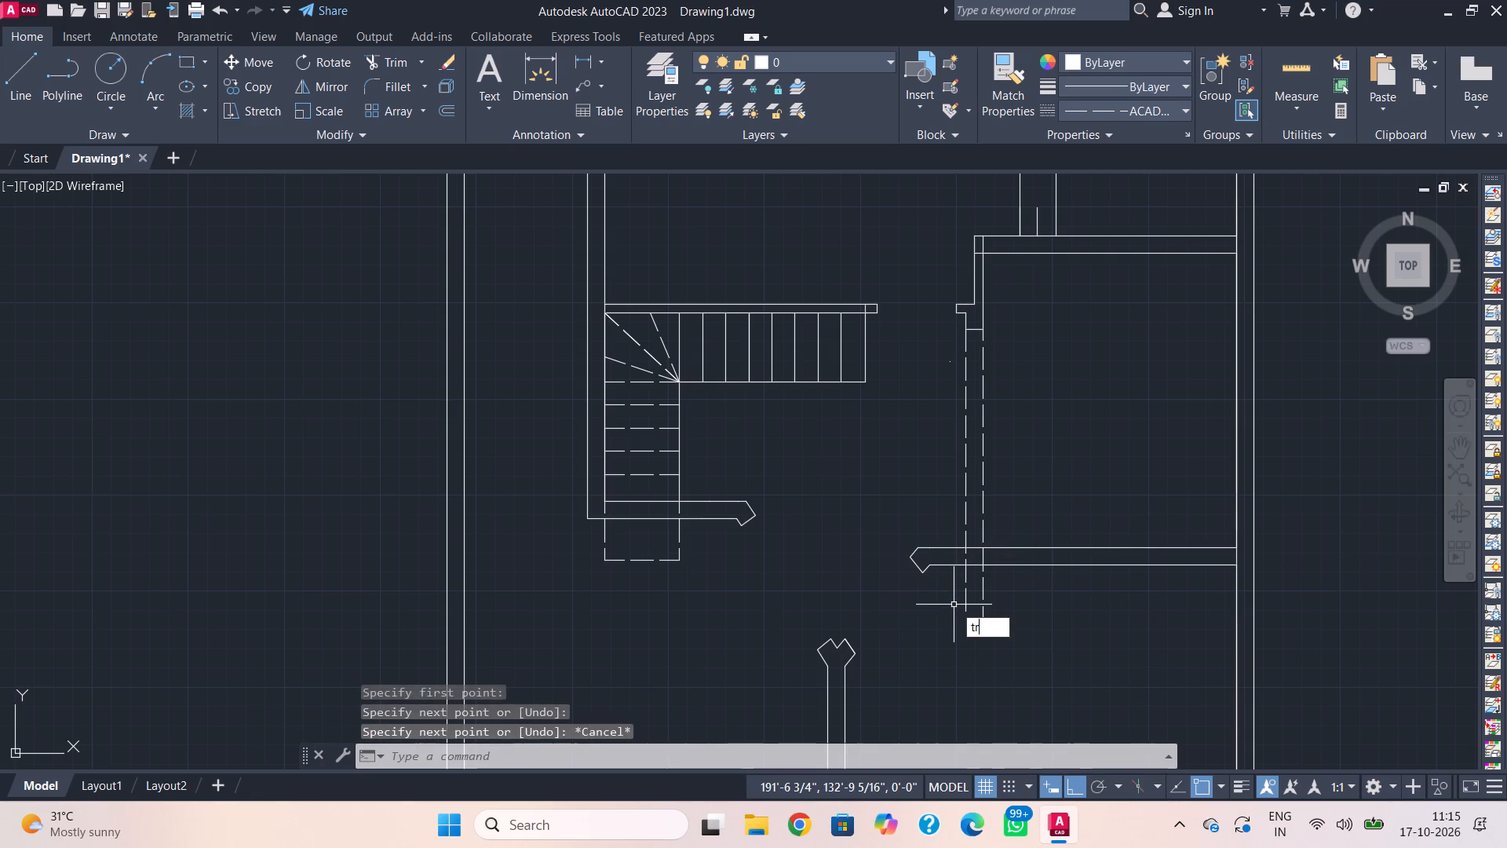
key(space)
click(963, 602)
click(984, 600)
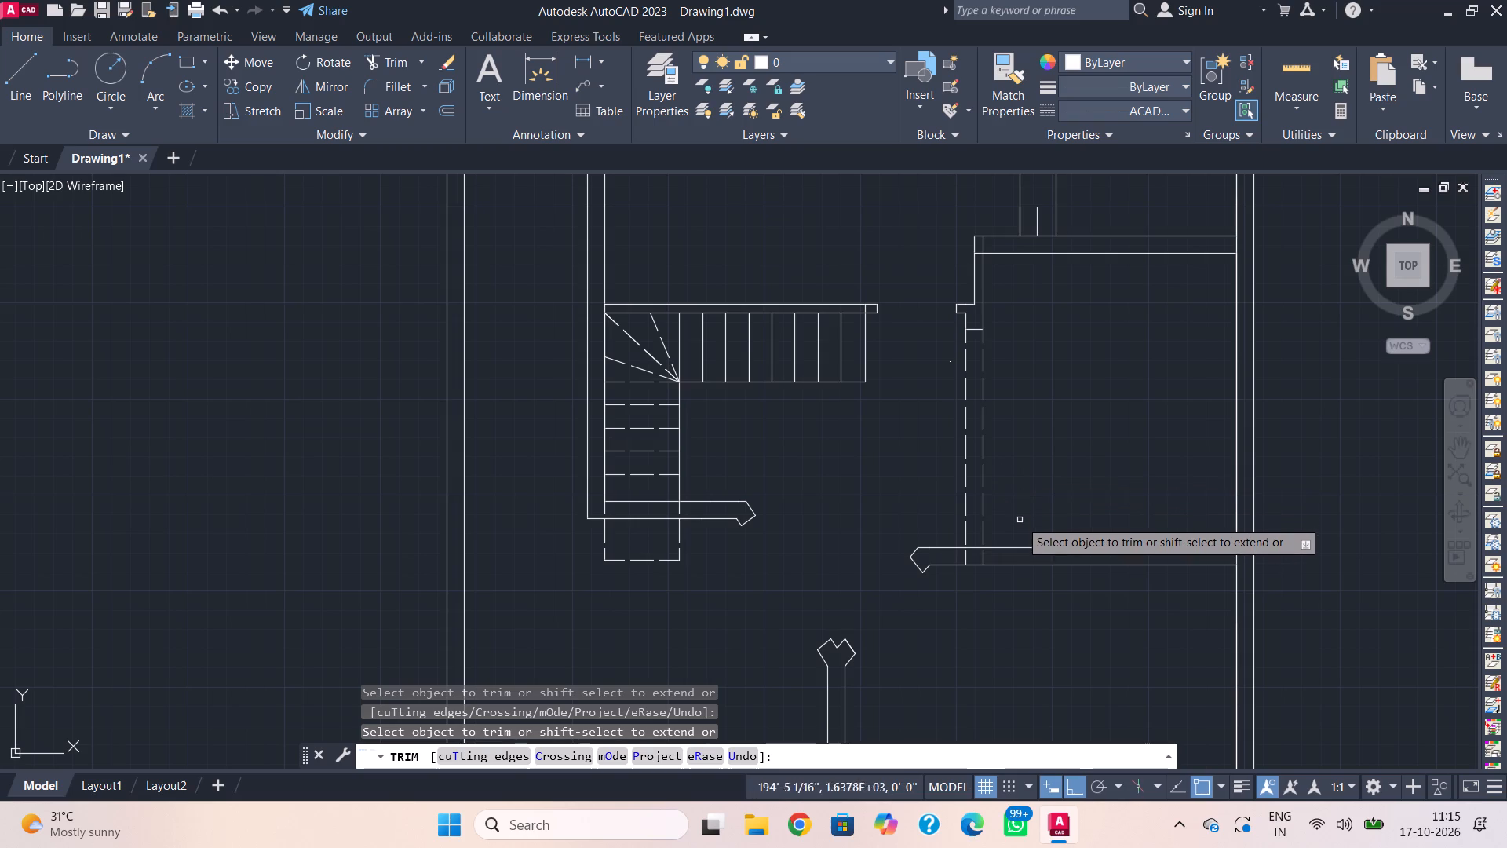
click(981, 558)
click(967, 555)
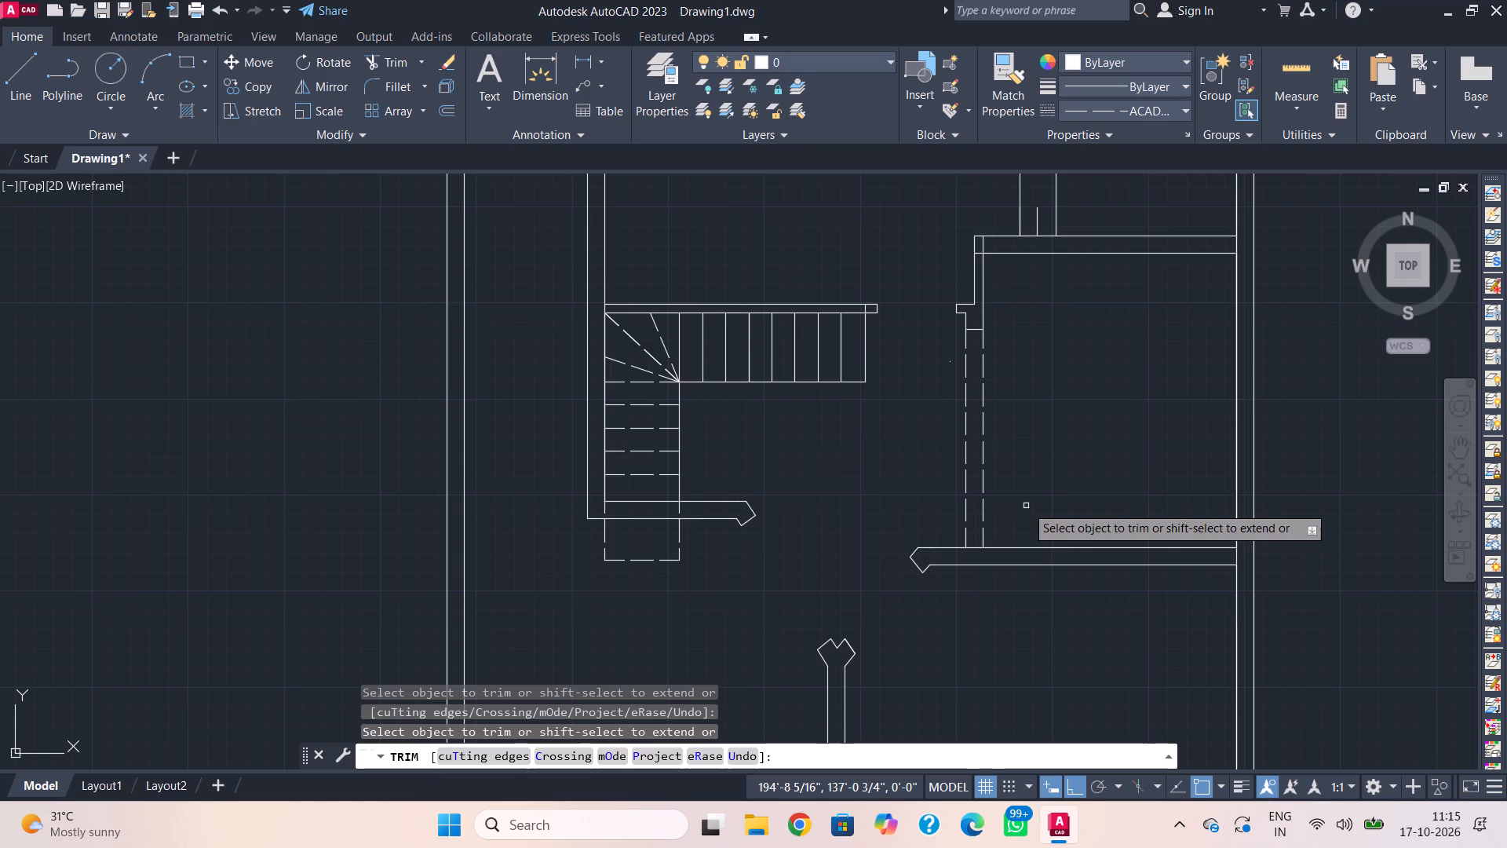
key(Escape)
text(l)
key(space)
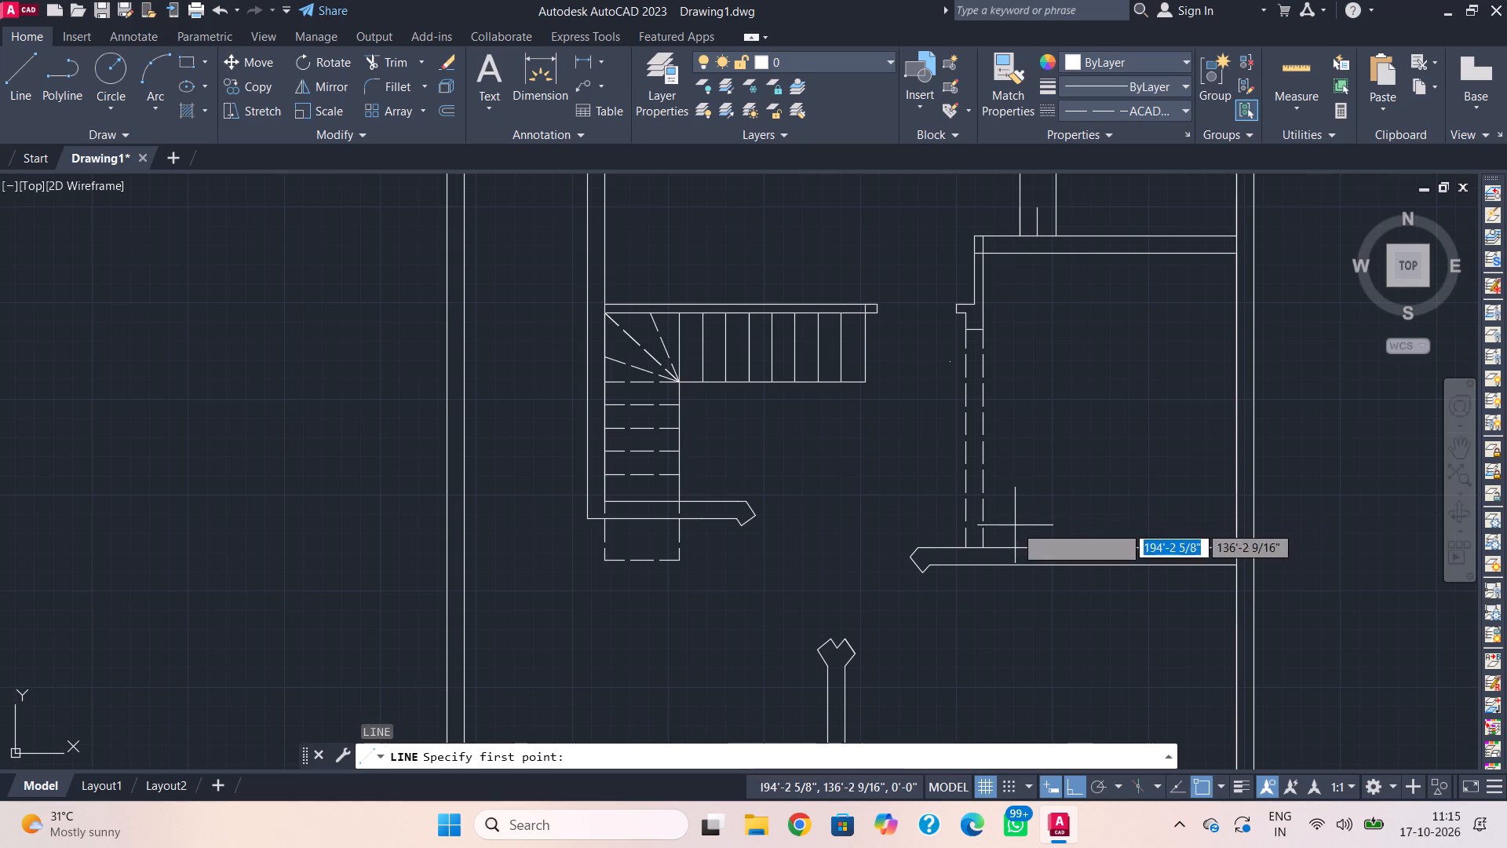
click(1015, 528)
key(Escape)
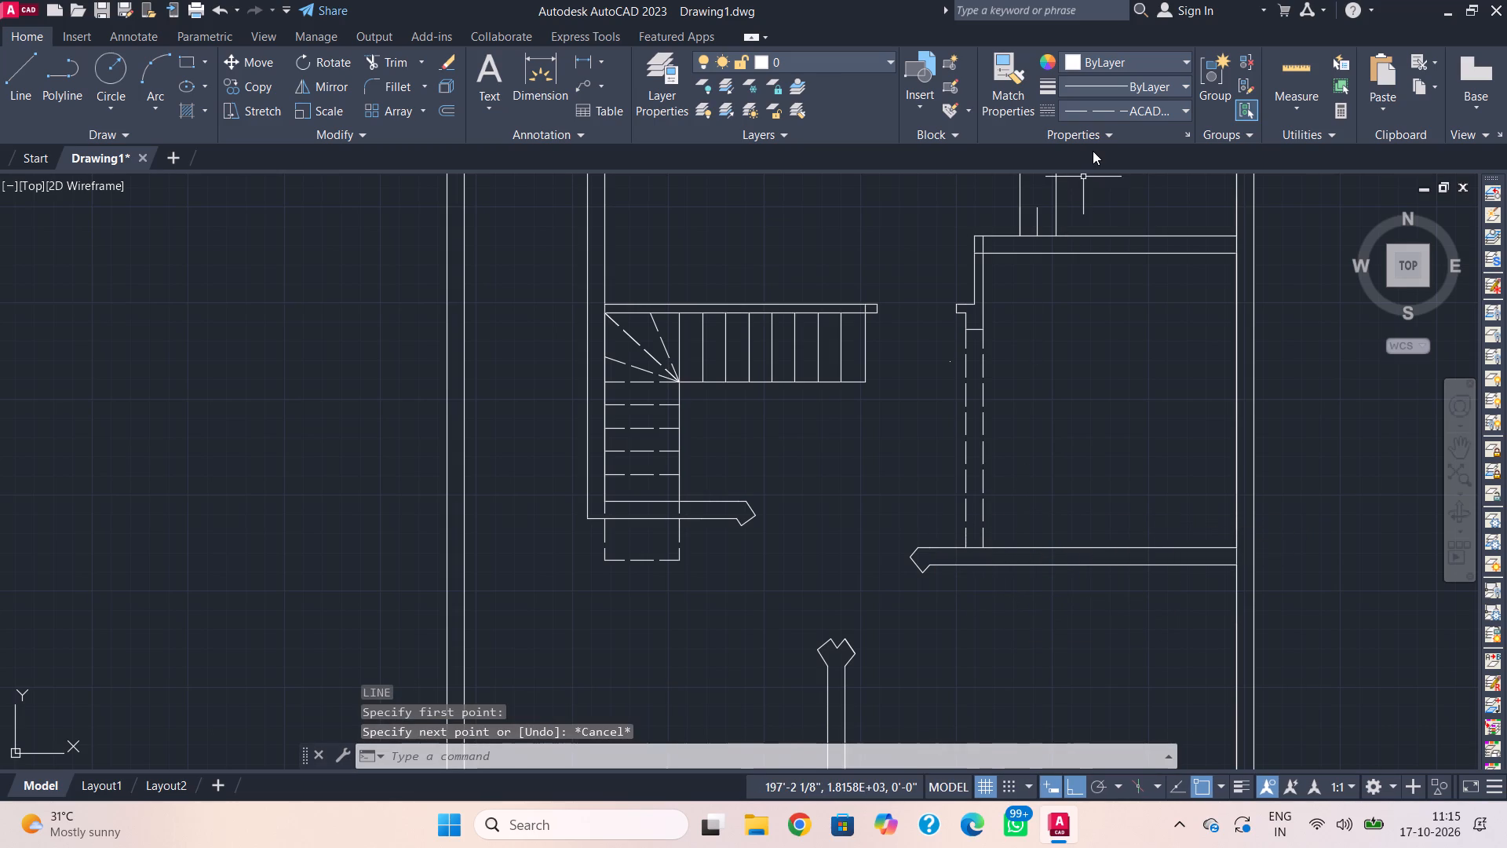
With the linetype set to ByLayer, draw a vertical line about 3'-8" long across the lower horizontal wall, just beyond the dashed partition.
click(1129, 108)
click(1130, 133)
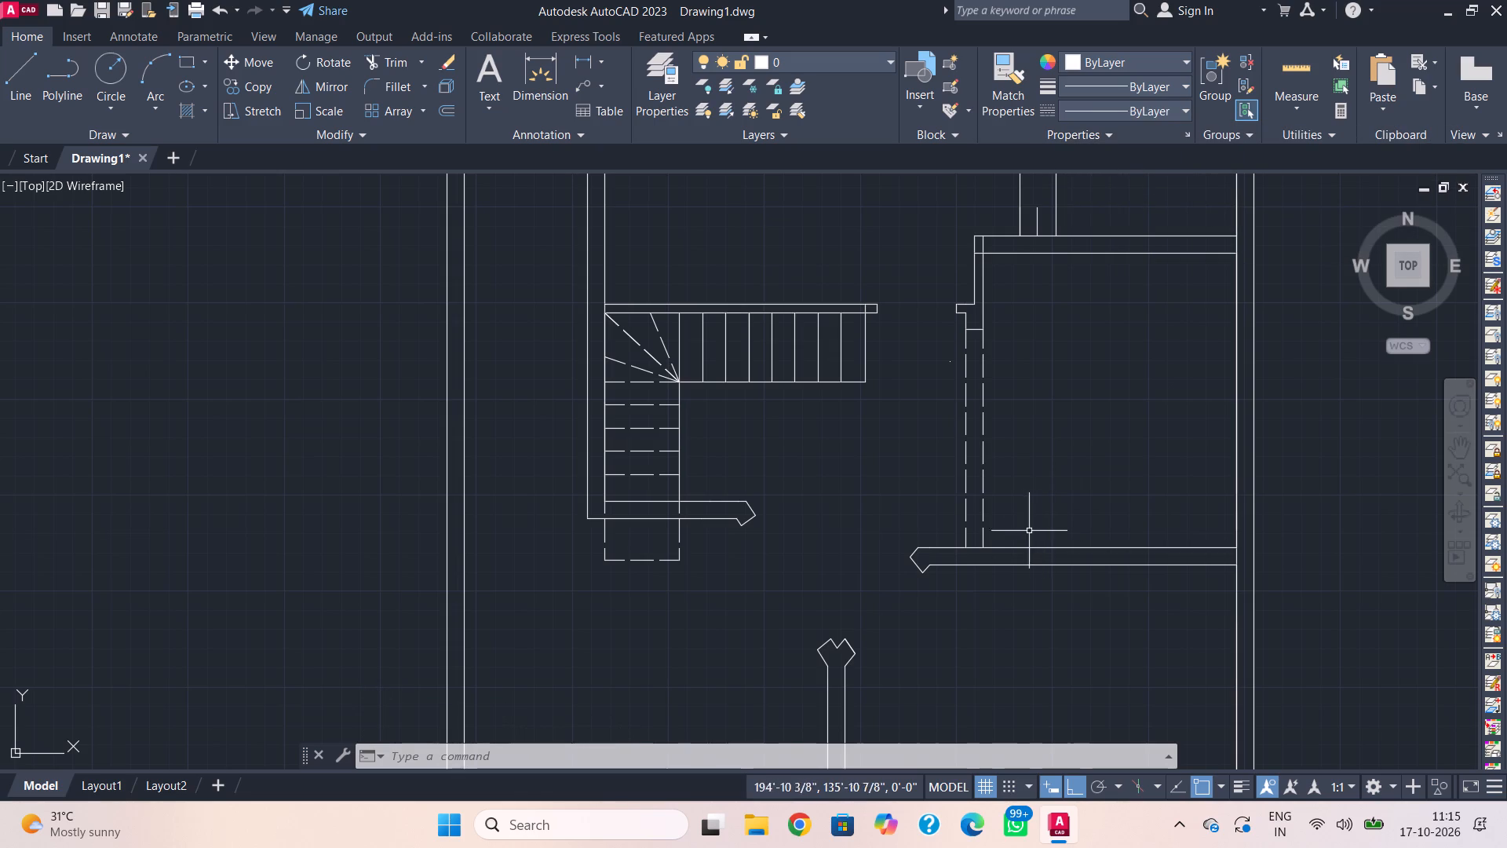
click(1005, 533)
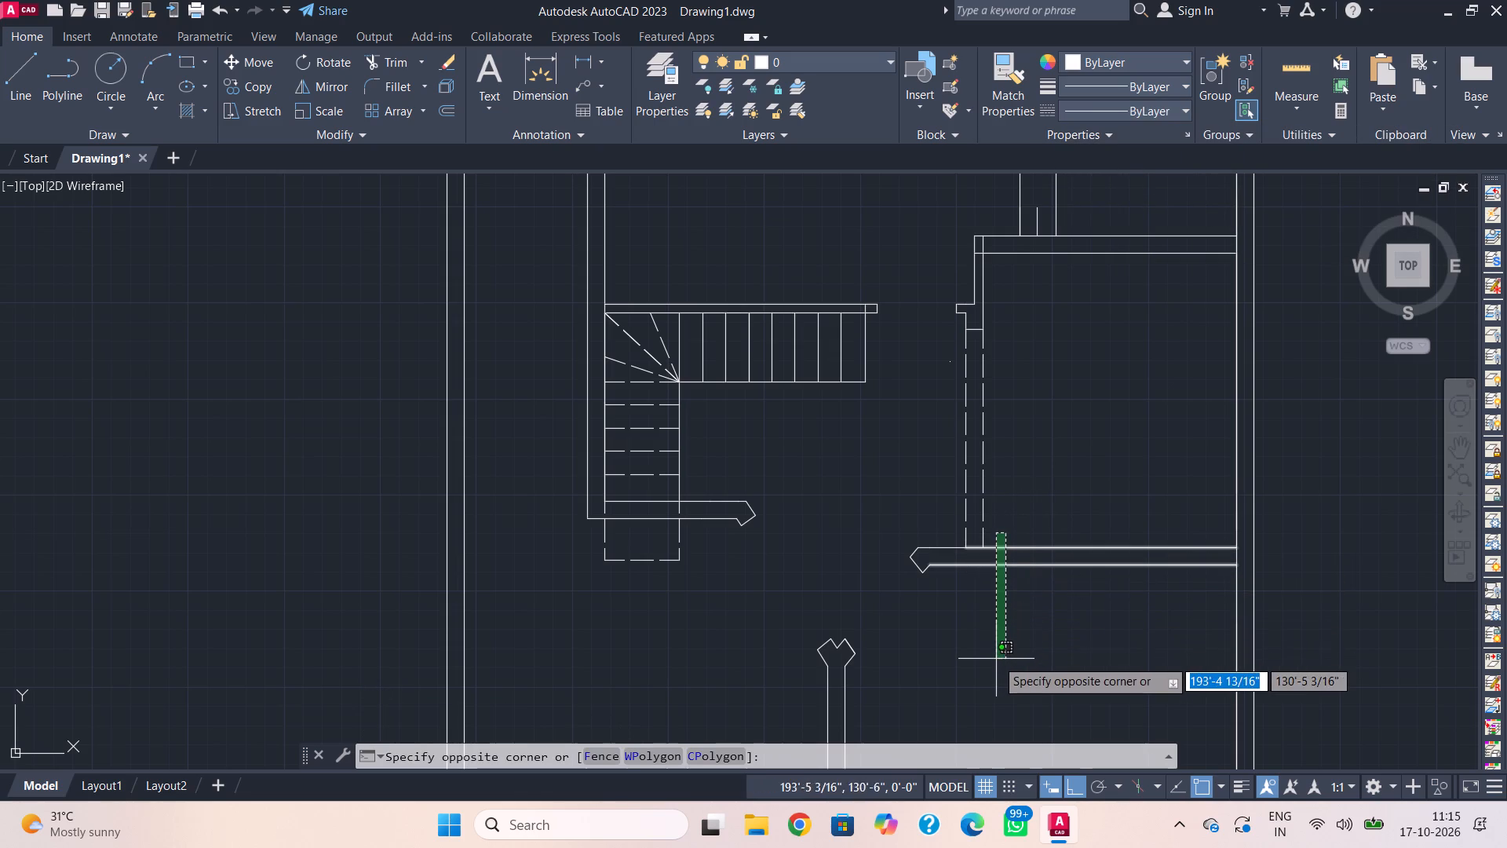
key(Escape)
click(16, 82)
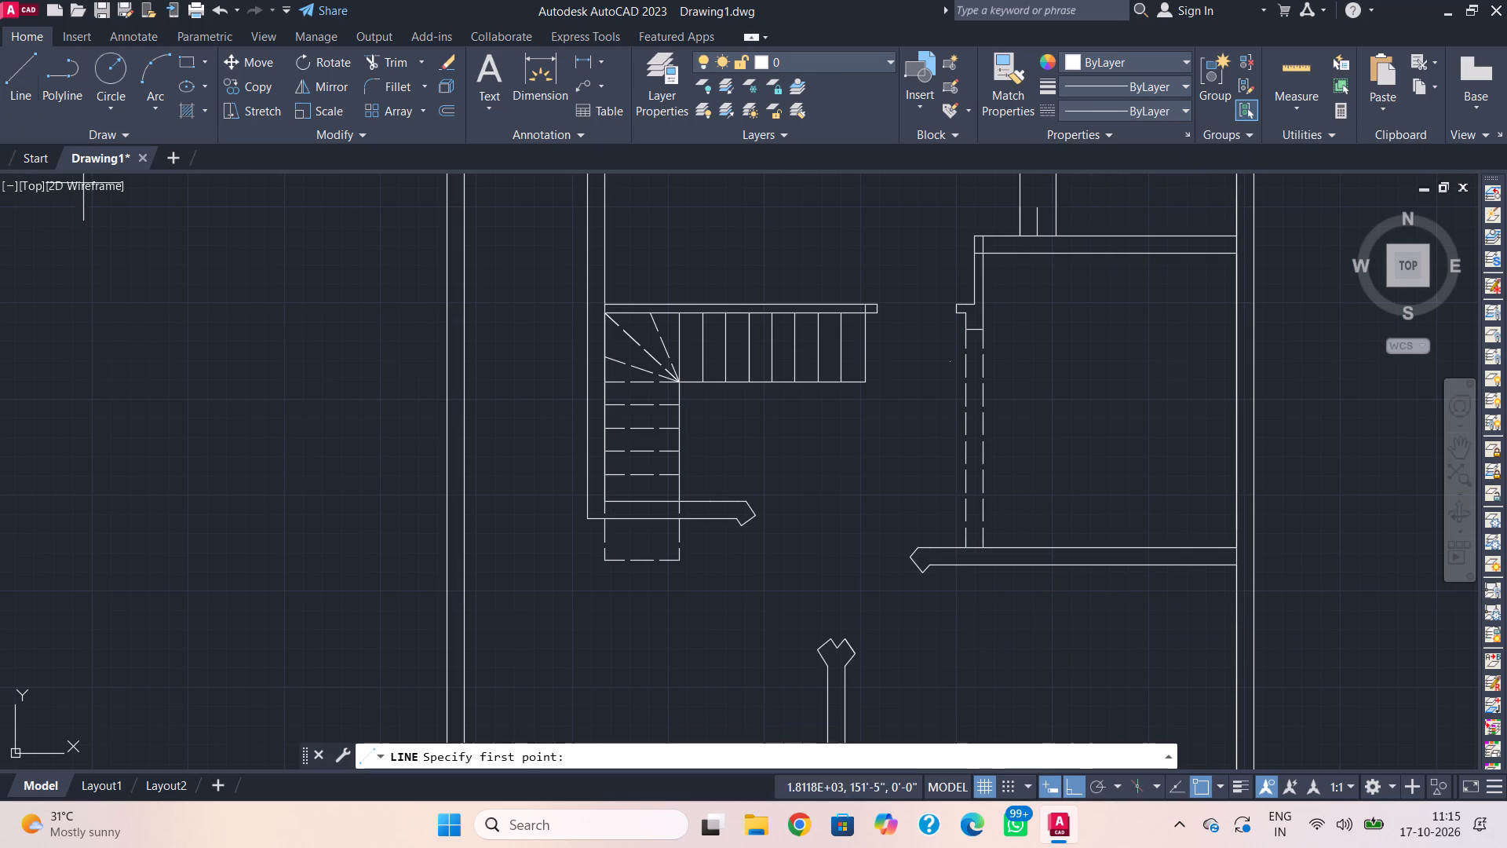
click(1009, 534)
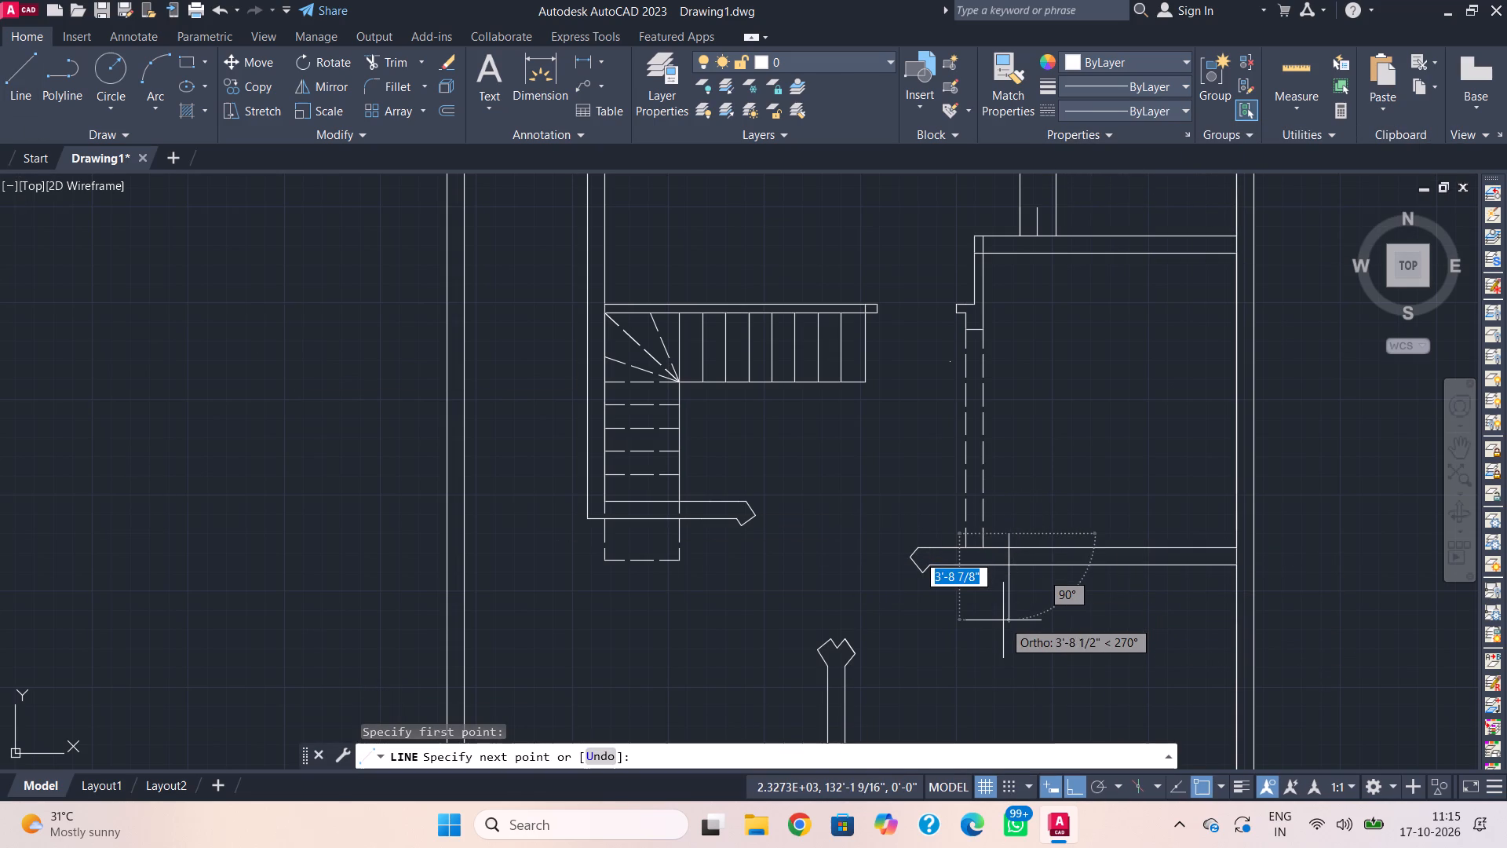
click(1003, 621)
key(Escape)
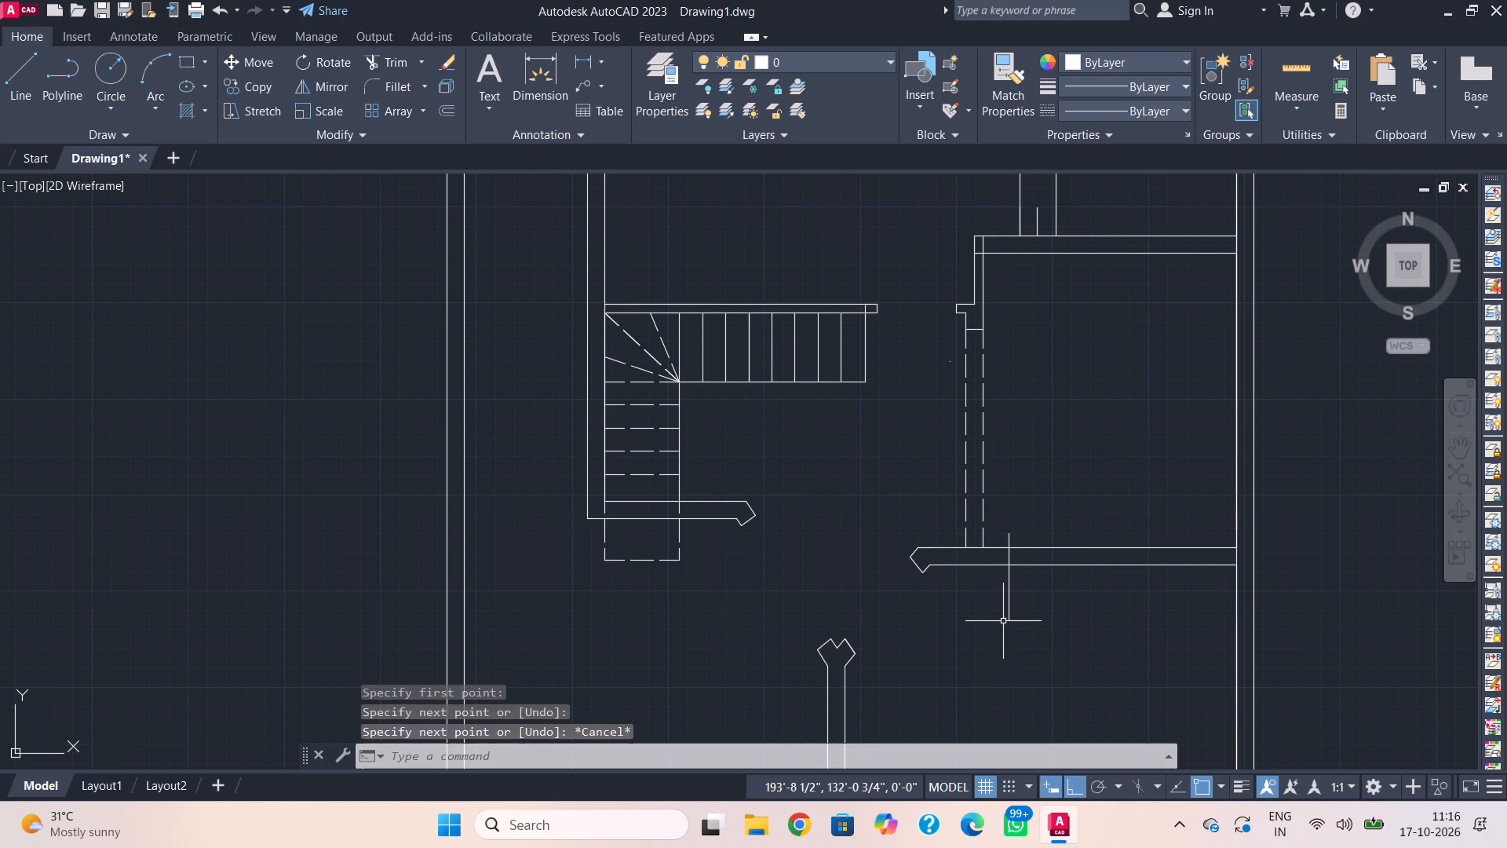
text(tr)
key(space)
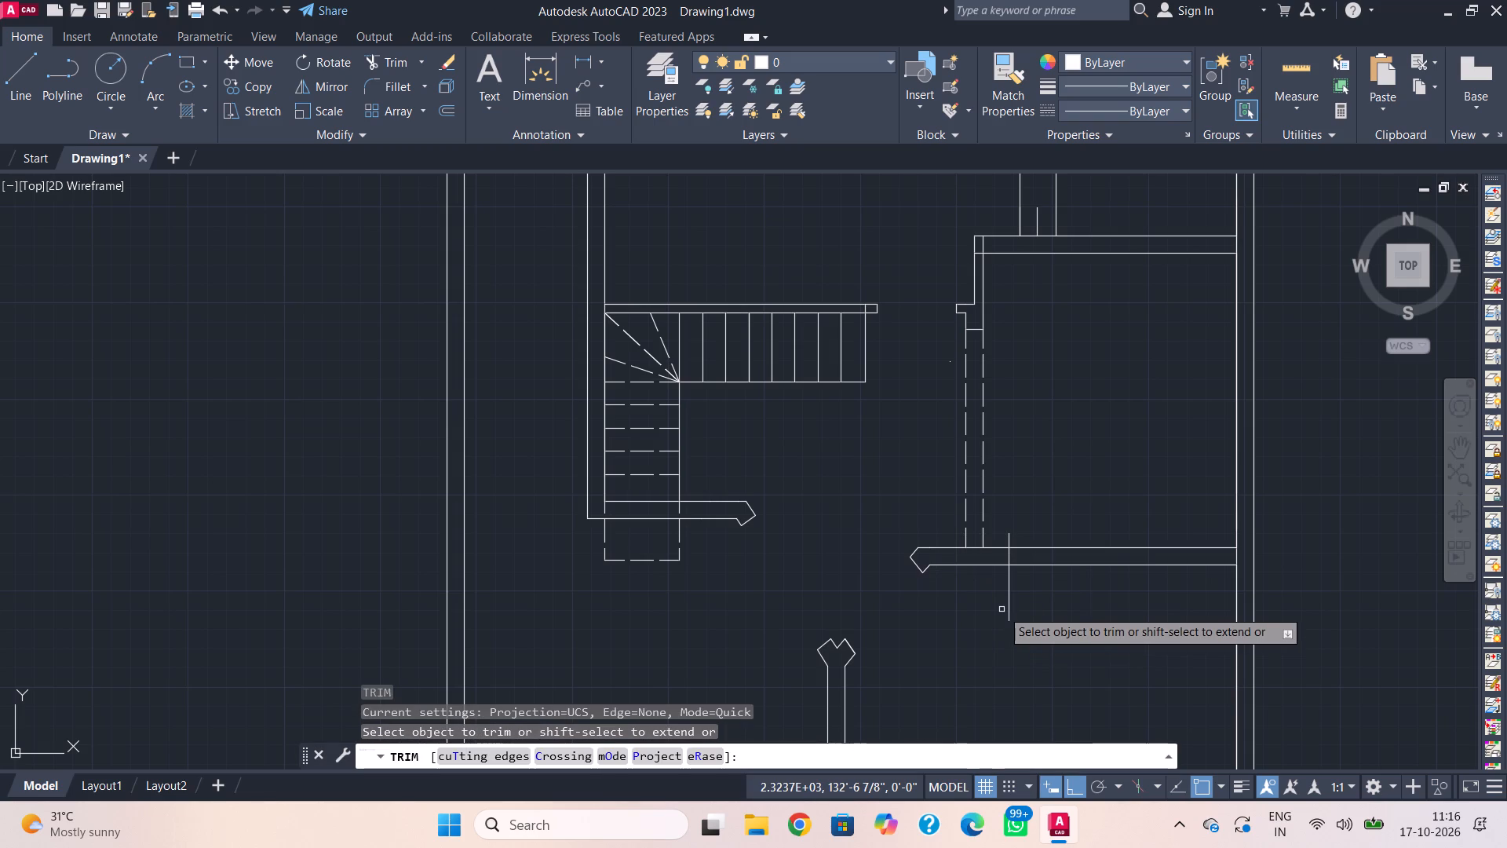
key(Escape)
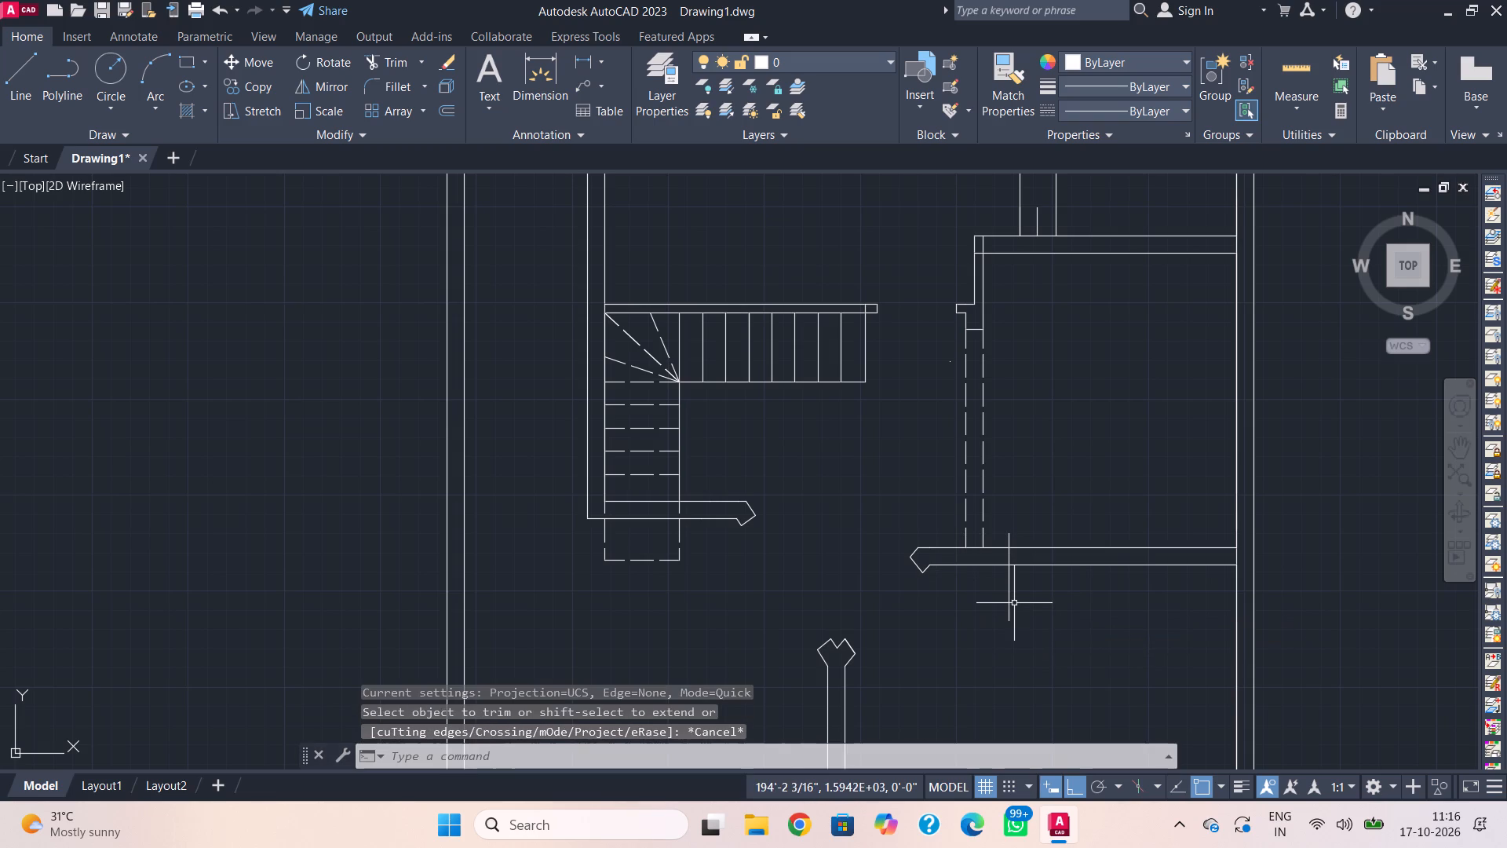
Draw a second vertical line across the lower horizontal wall, close to the outer wall.
text(l)
key(space)
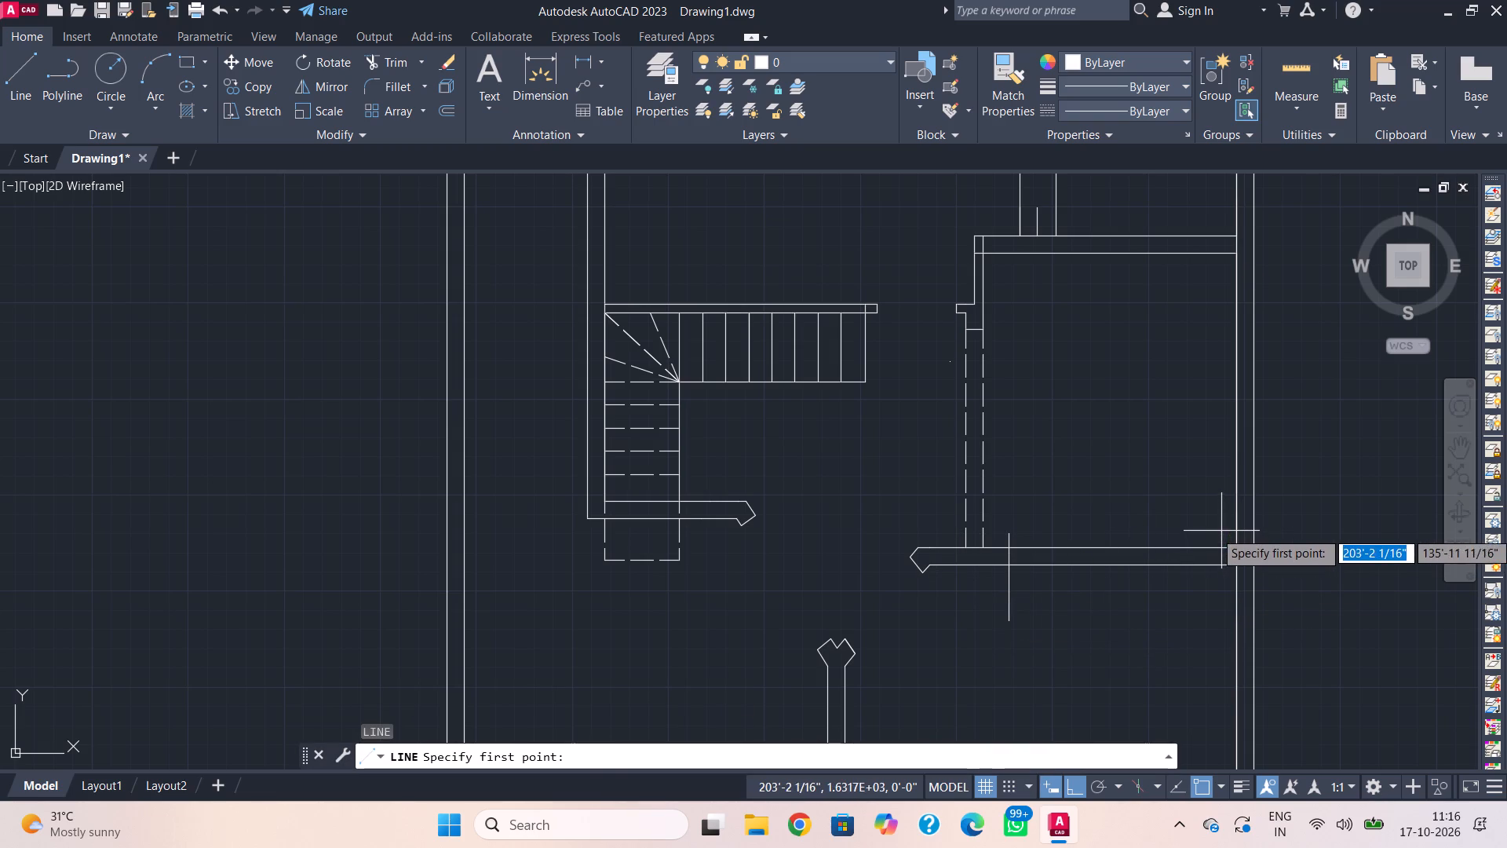
click(1221, 531)
click(1223, 618)
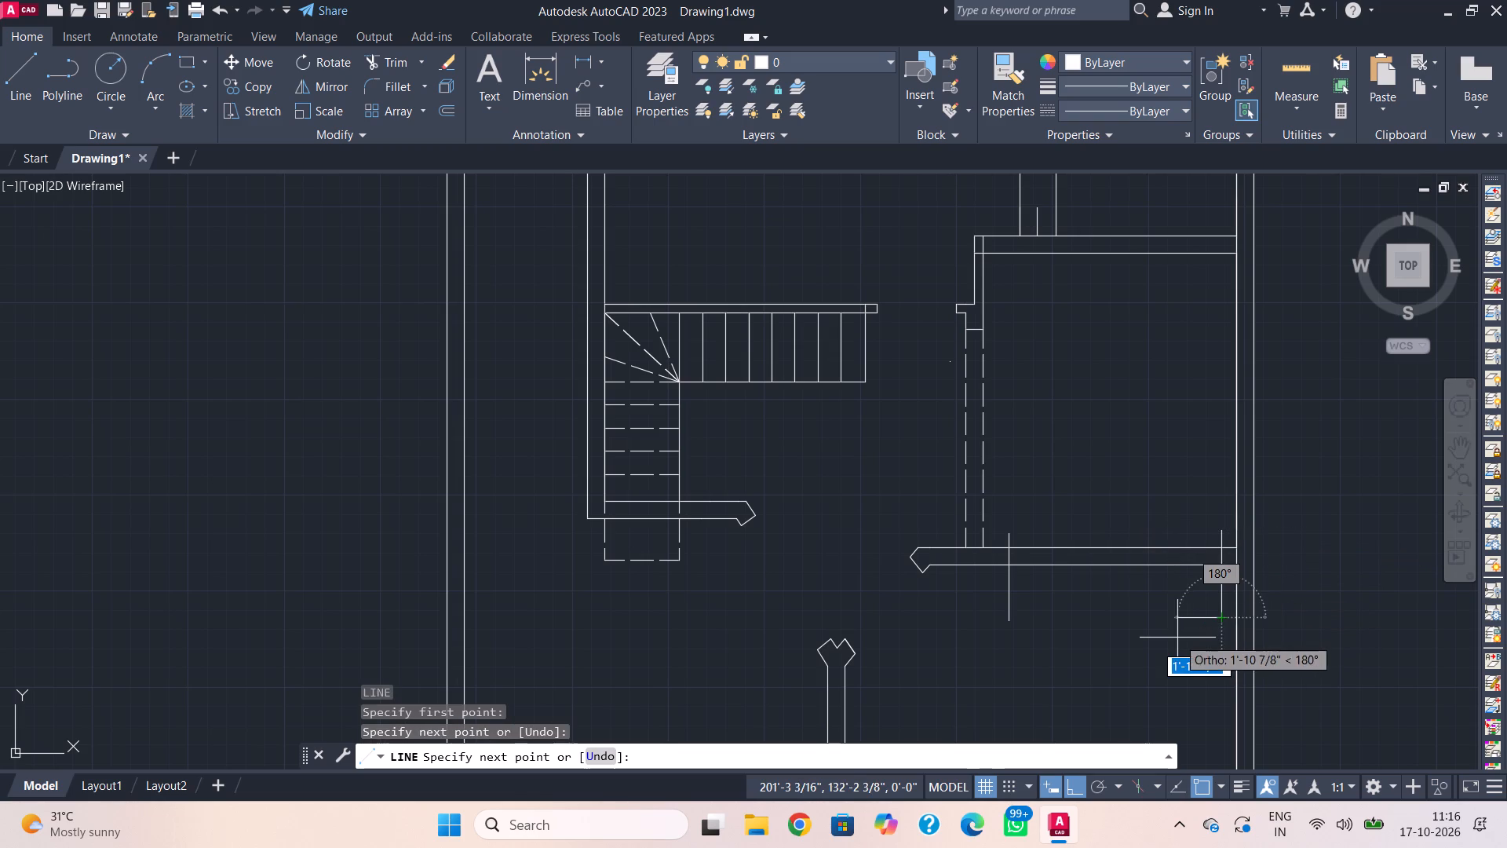
key(Escape)
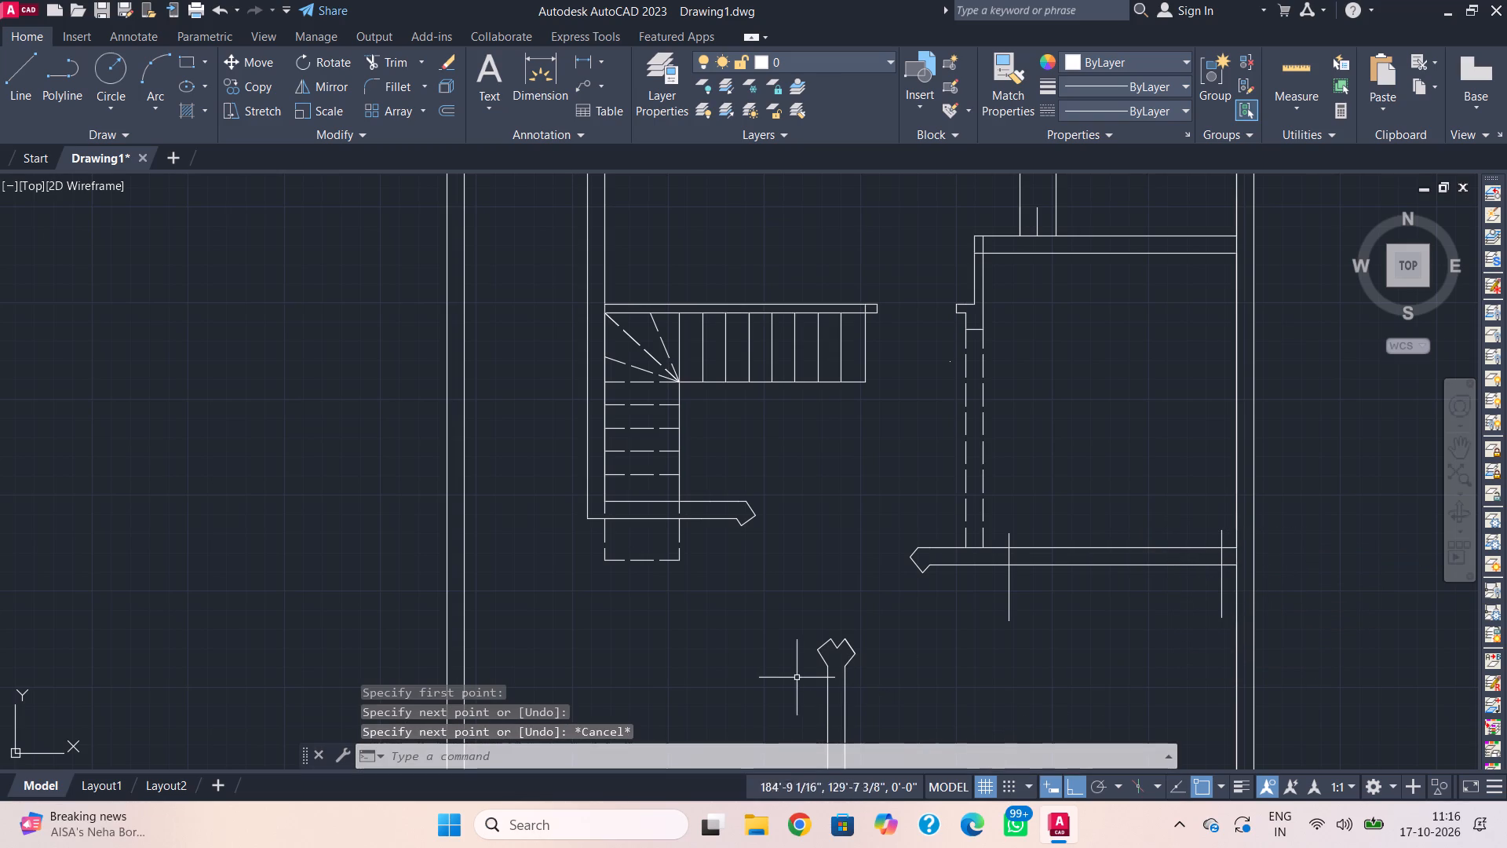
Trim both wall lines between the two vertical lines and cut off the vertical lines' overhanging ends, leaving an opening with capped wall ends.
key(t)
key(r)
key(space)
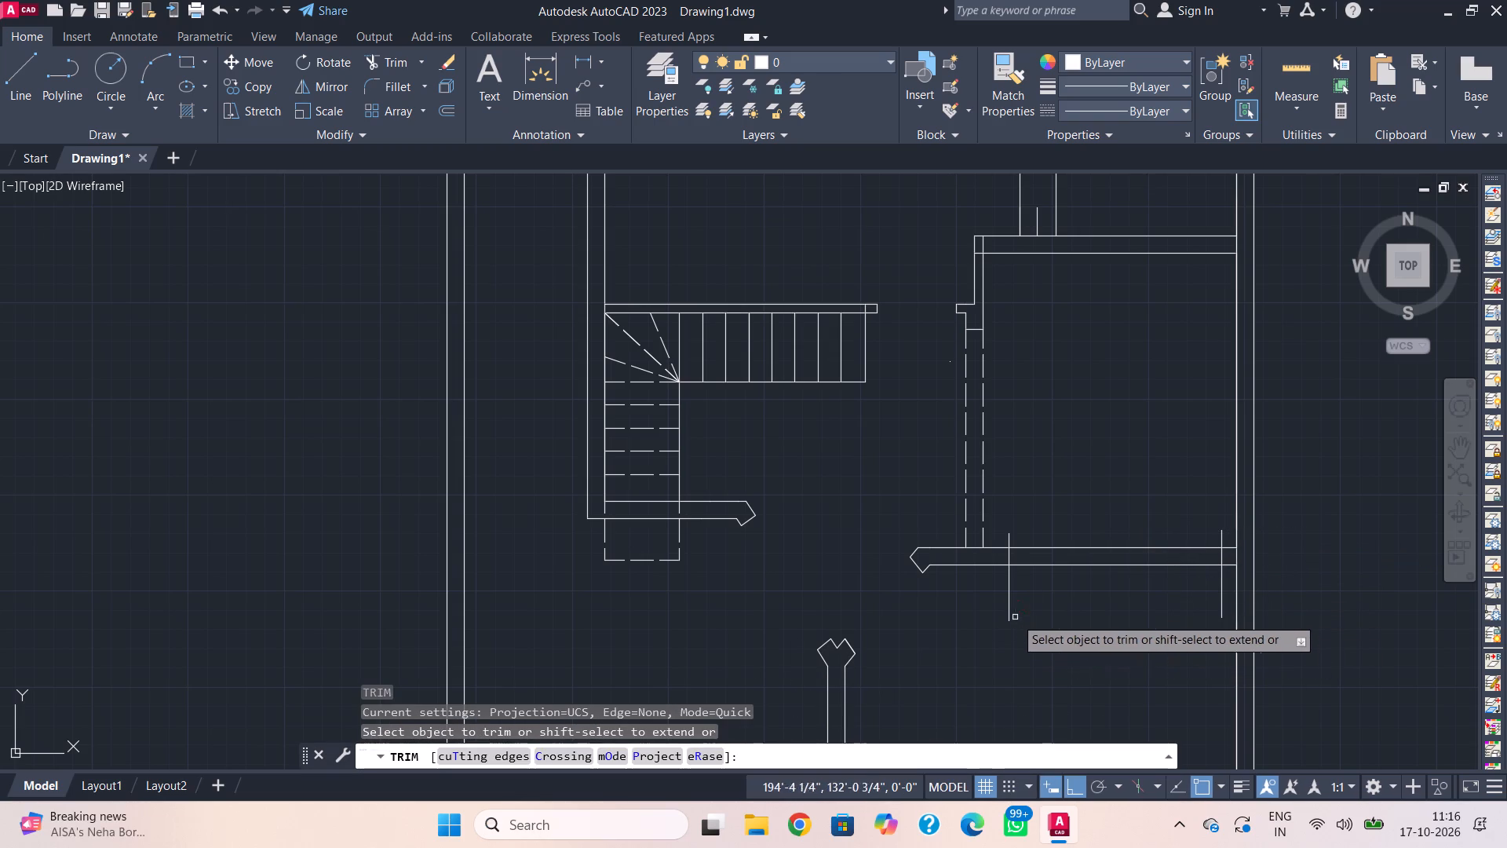
click(1003, 609)
click(1082, 538)
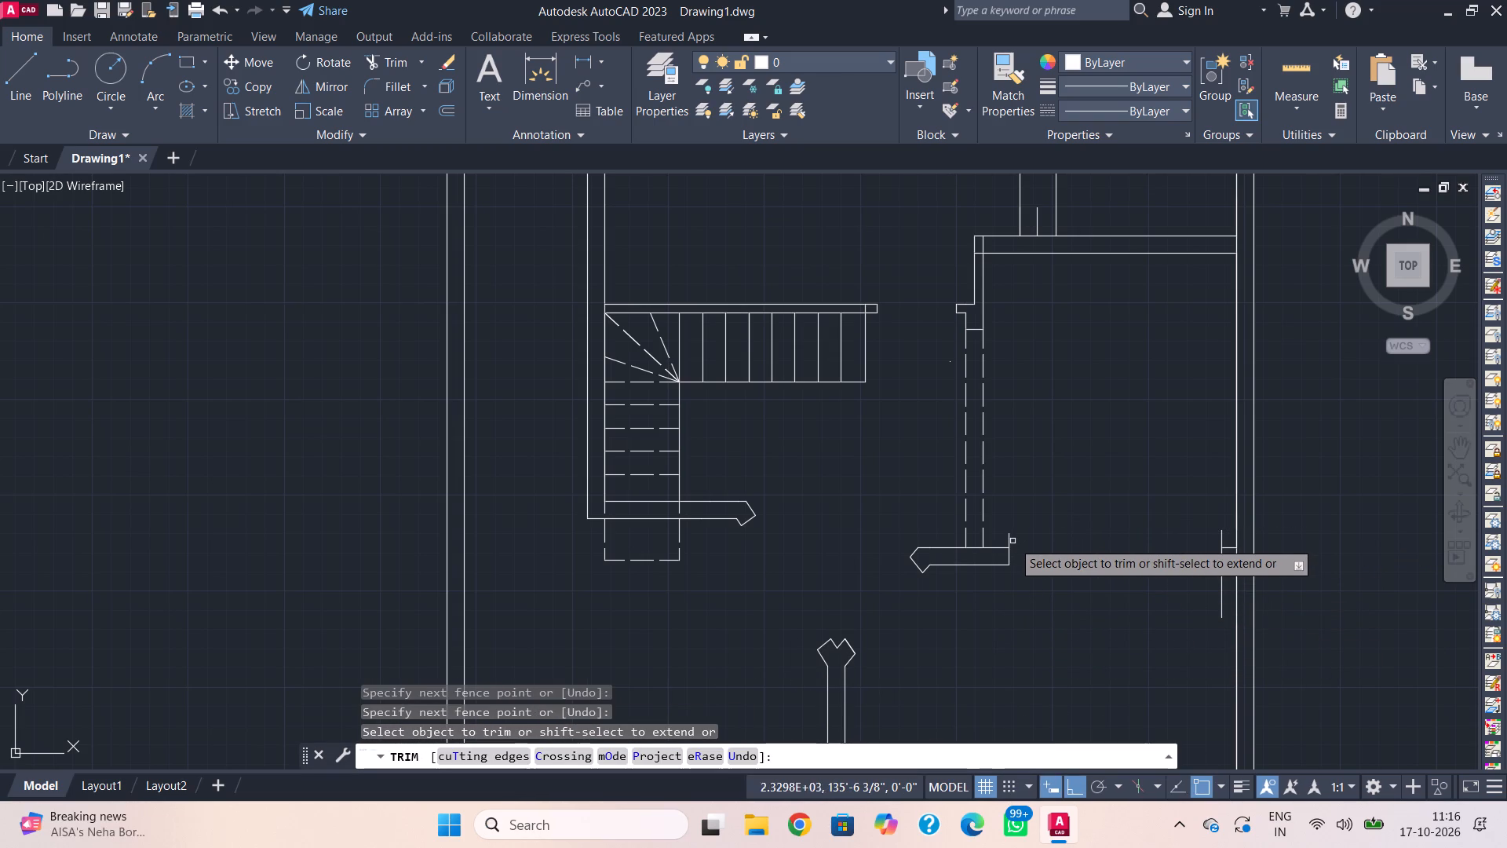
click(1006, 536)
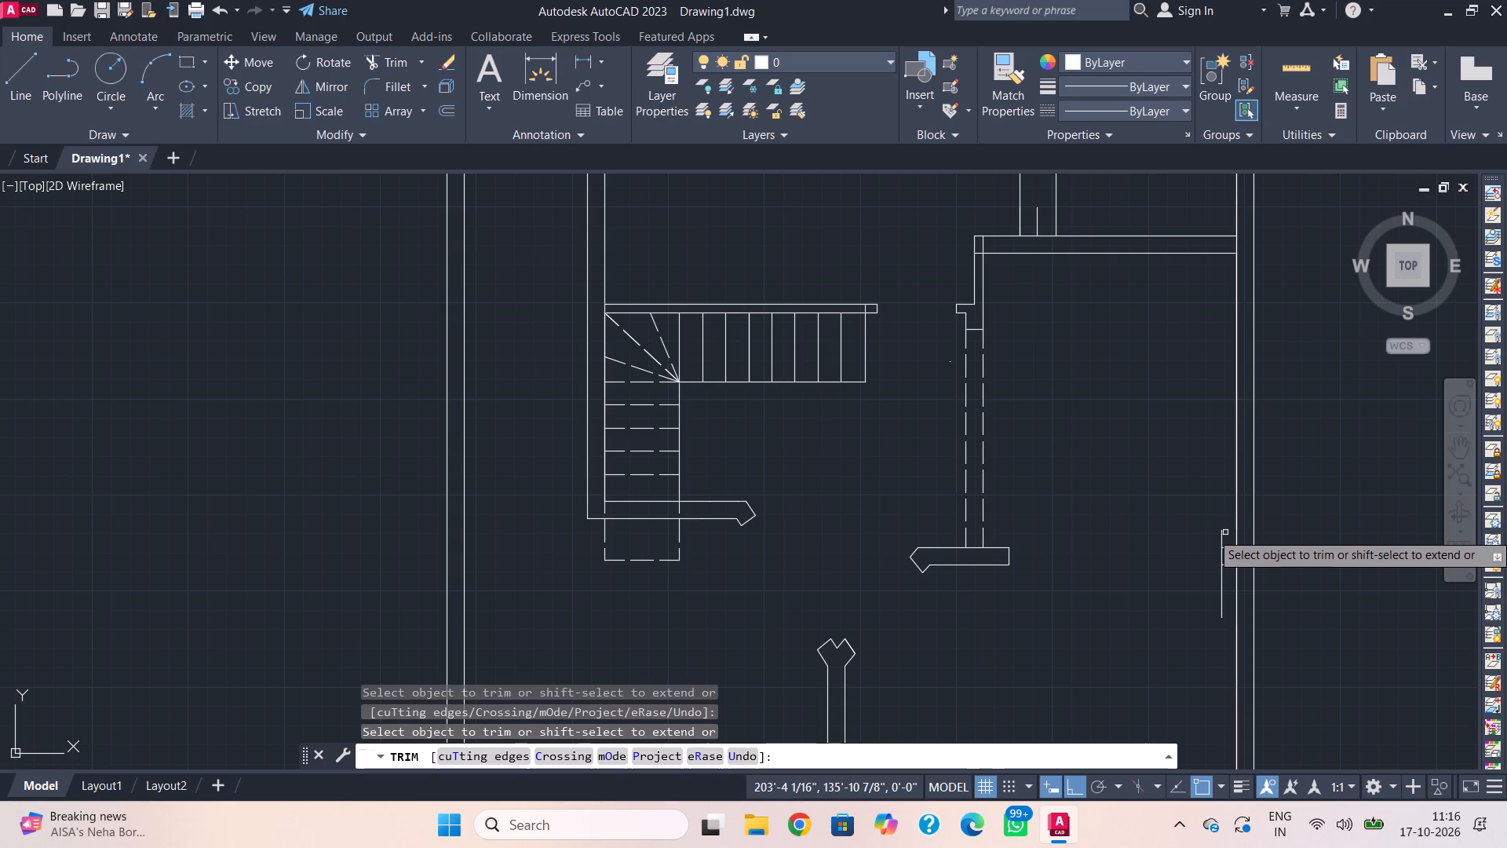
click(1222, 535)
click(1221, 587)
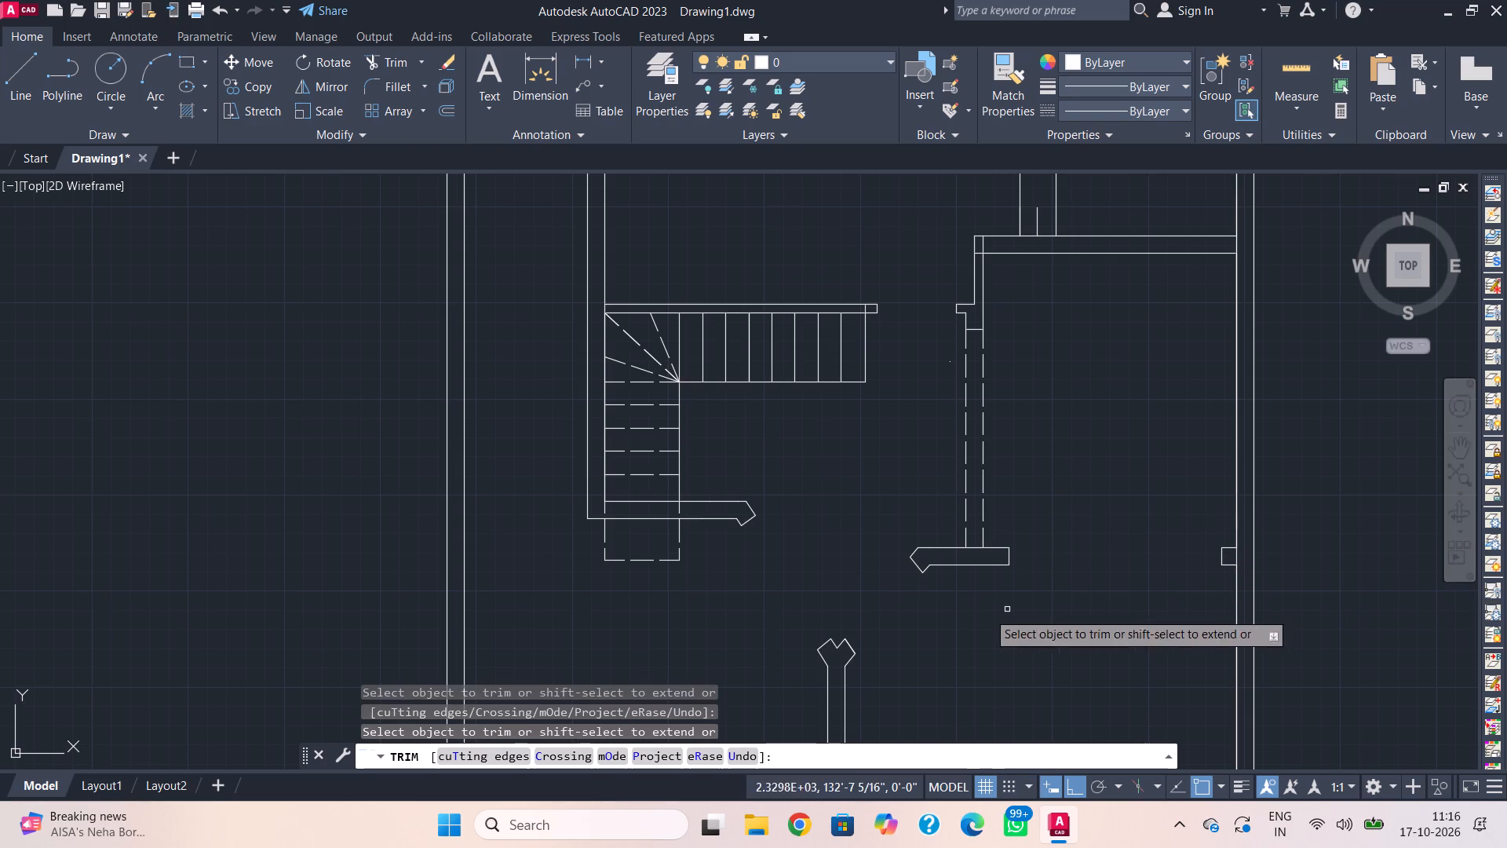
key(Escape)
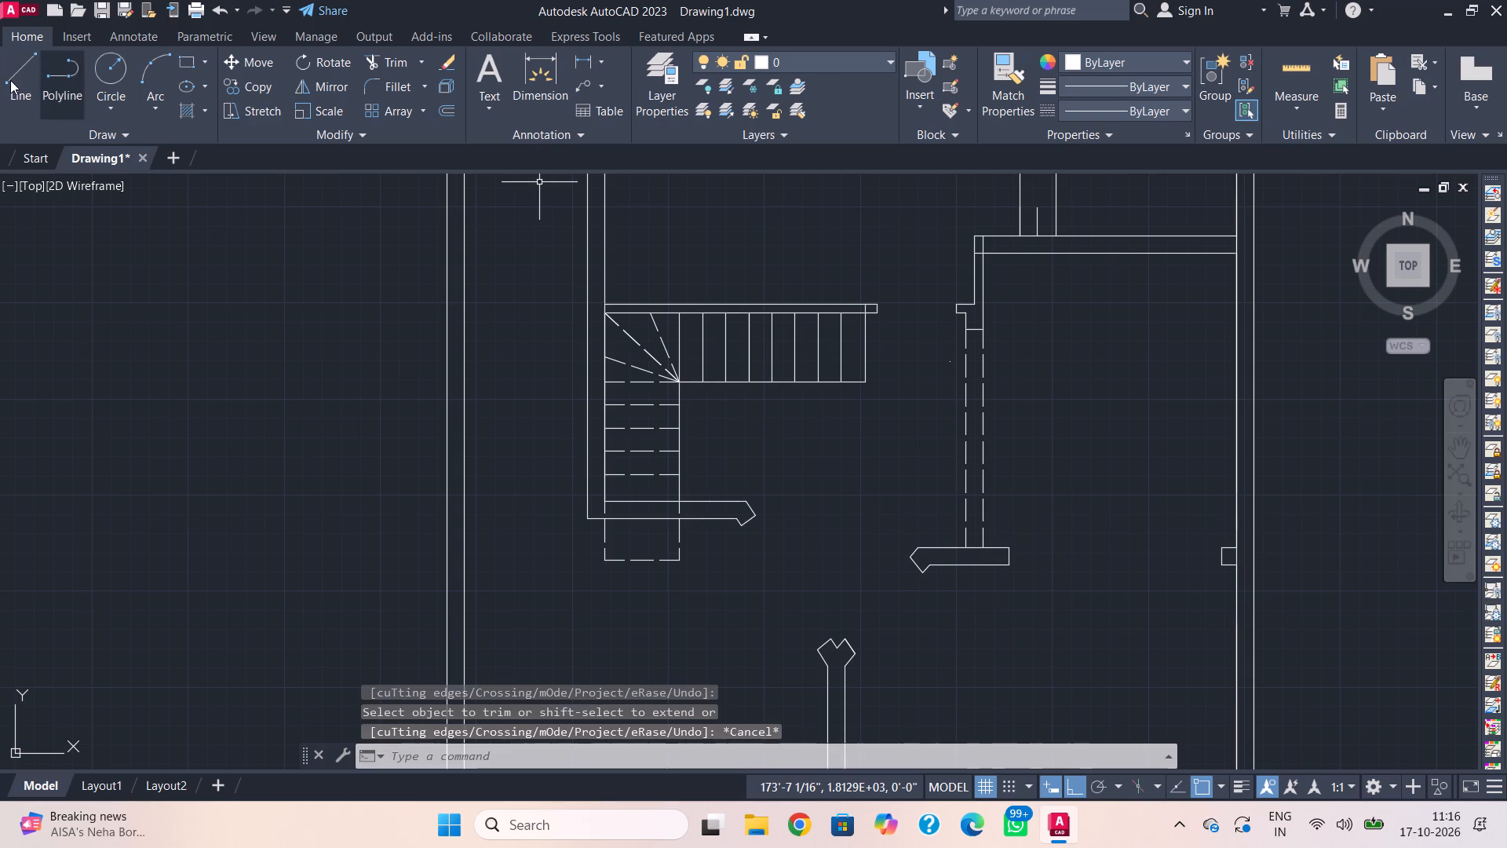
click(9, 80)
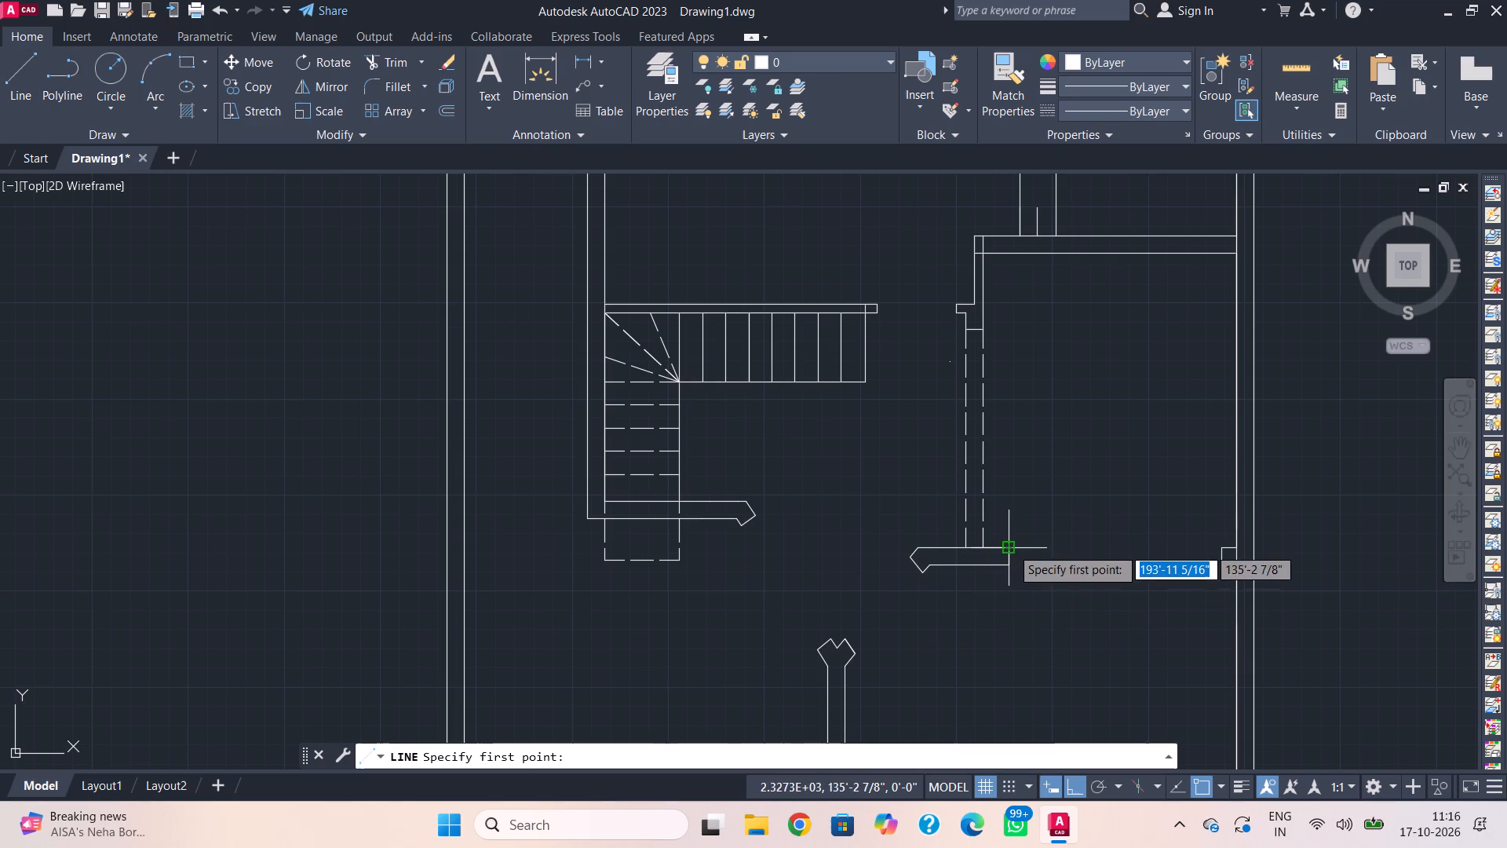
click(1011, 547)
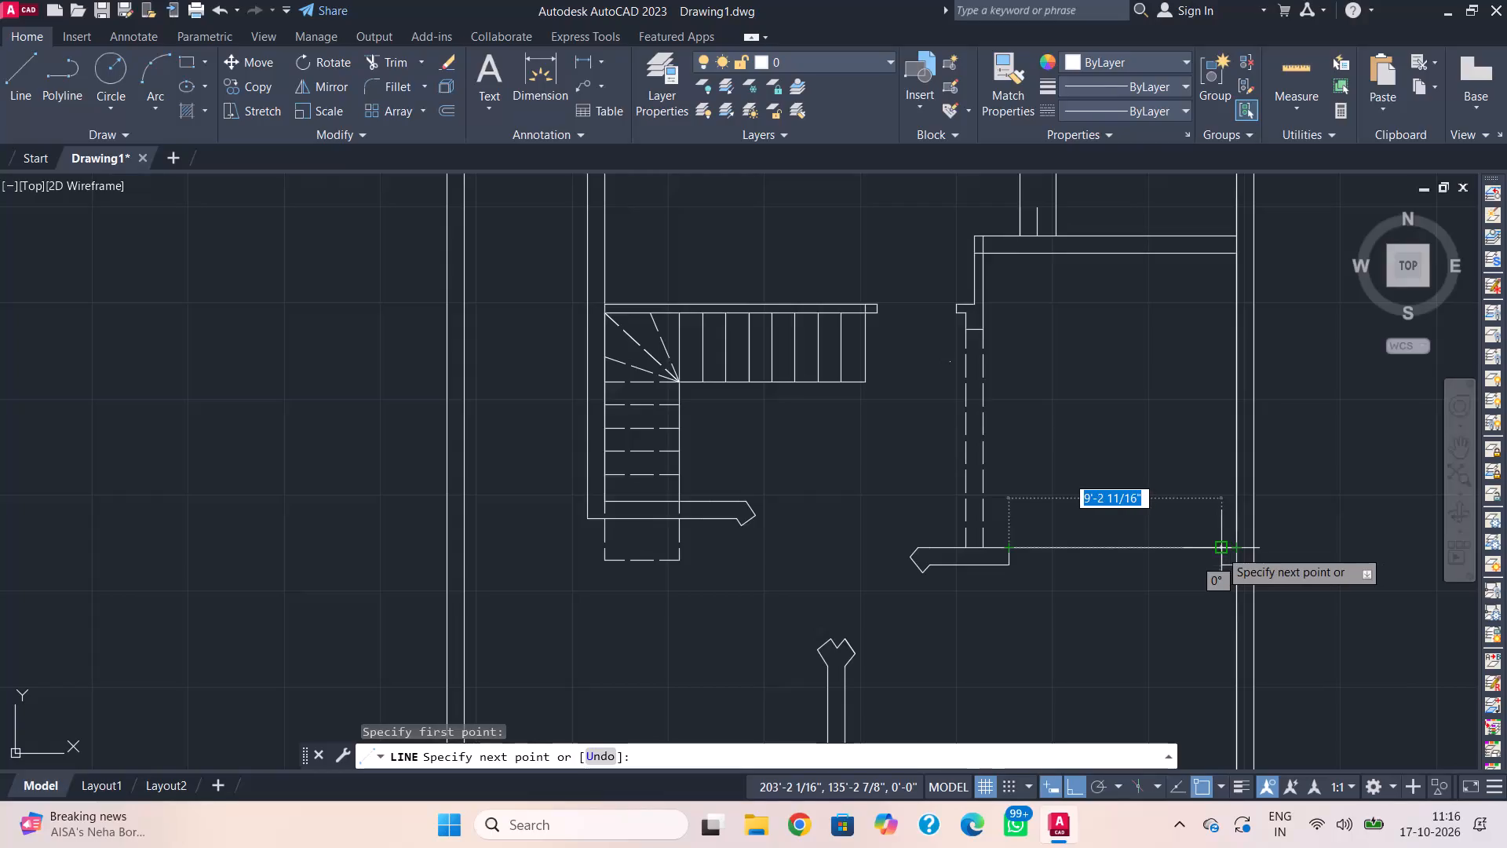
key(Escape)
With the dashed ACAD_ISO02W100 linetype, draw two horizontal lines about 9'-3" long across the opening, joining the wall ends' upper and lower corners.
click(1123, 104)
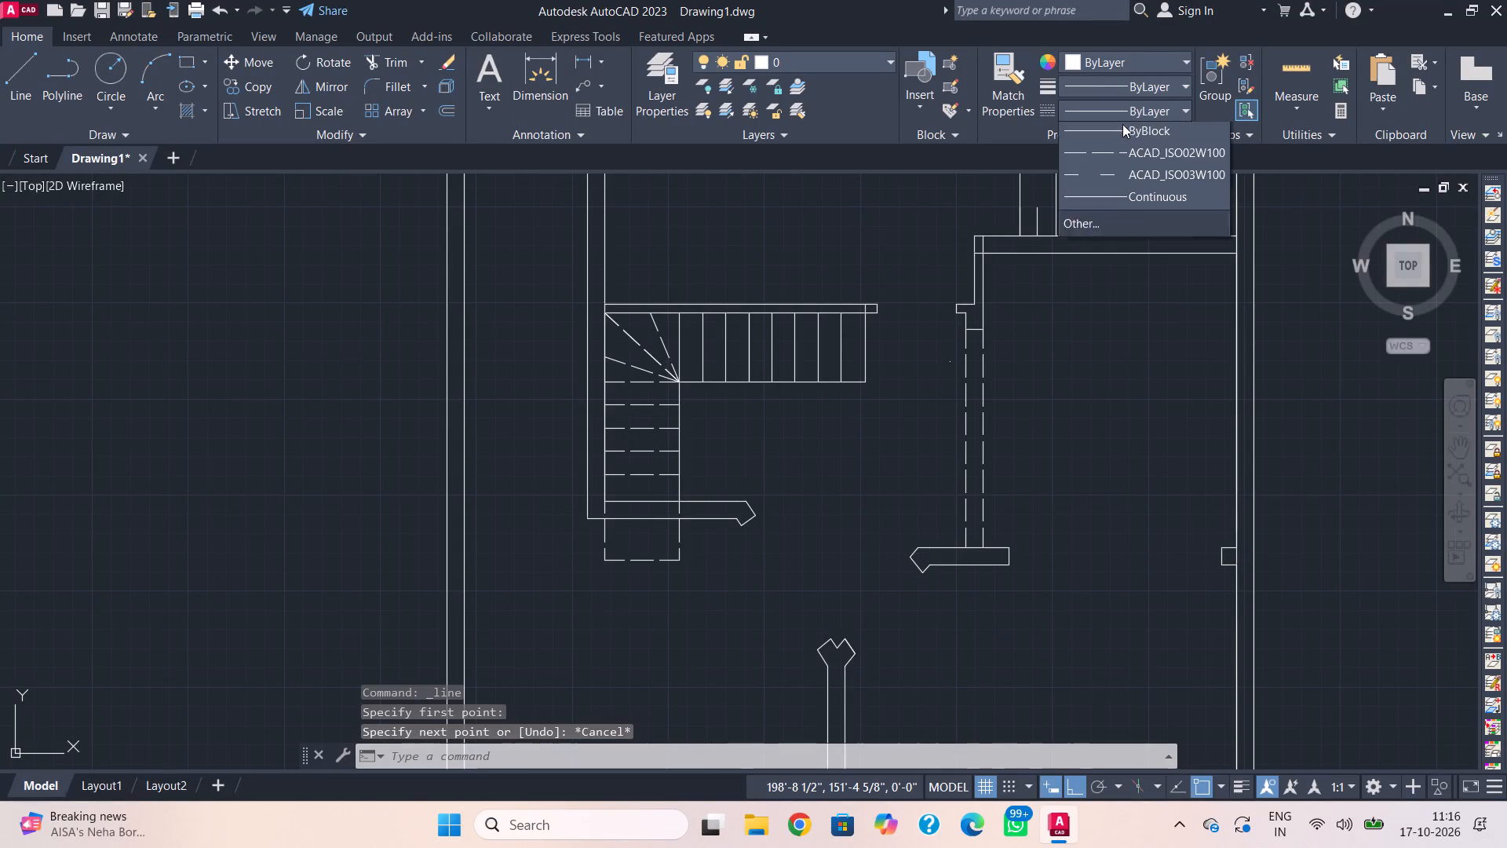
click(1116, 181)
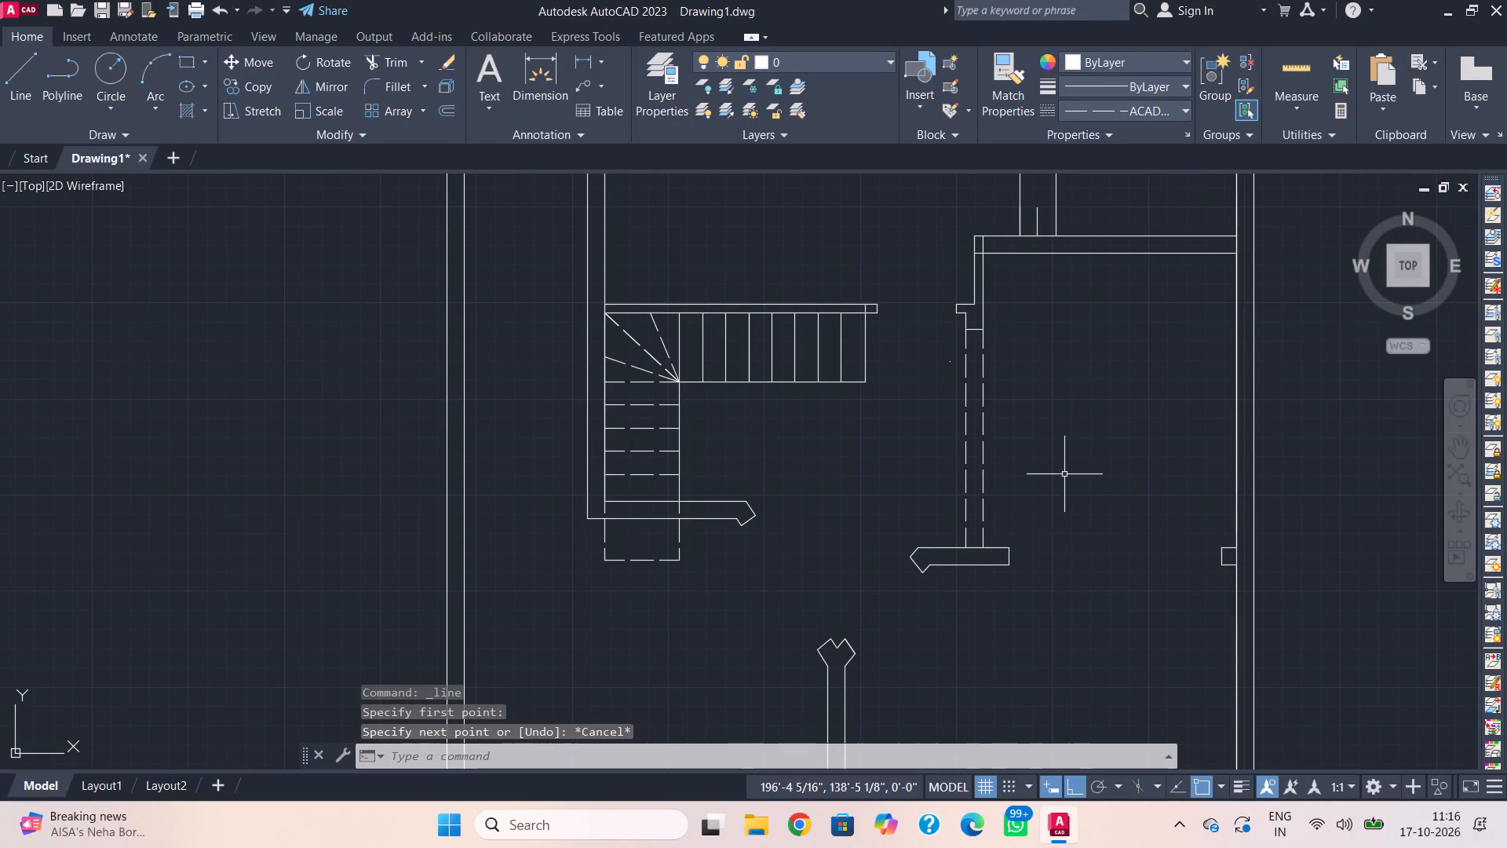
click(1009, 547)
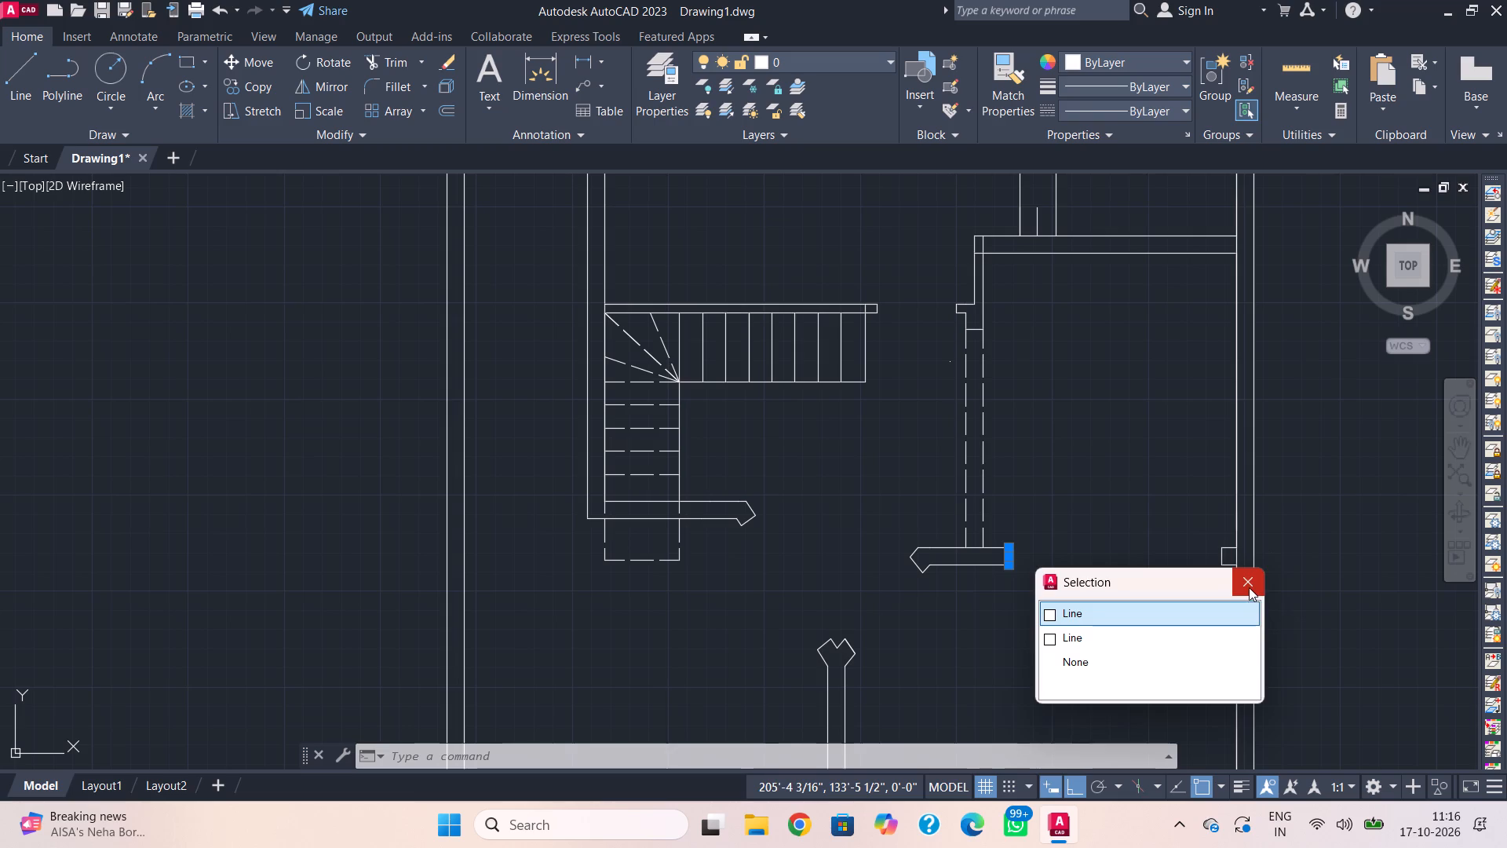
click(1249, 587)
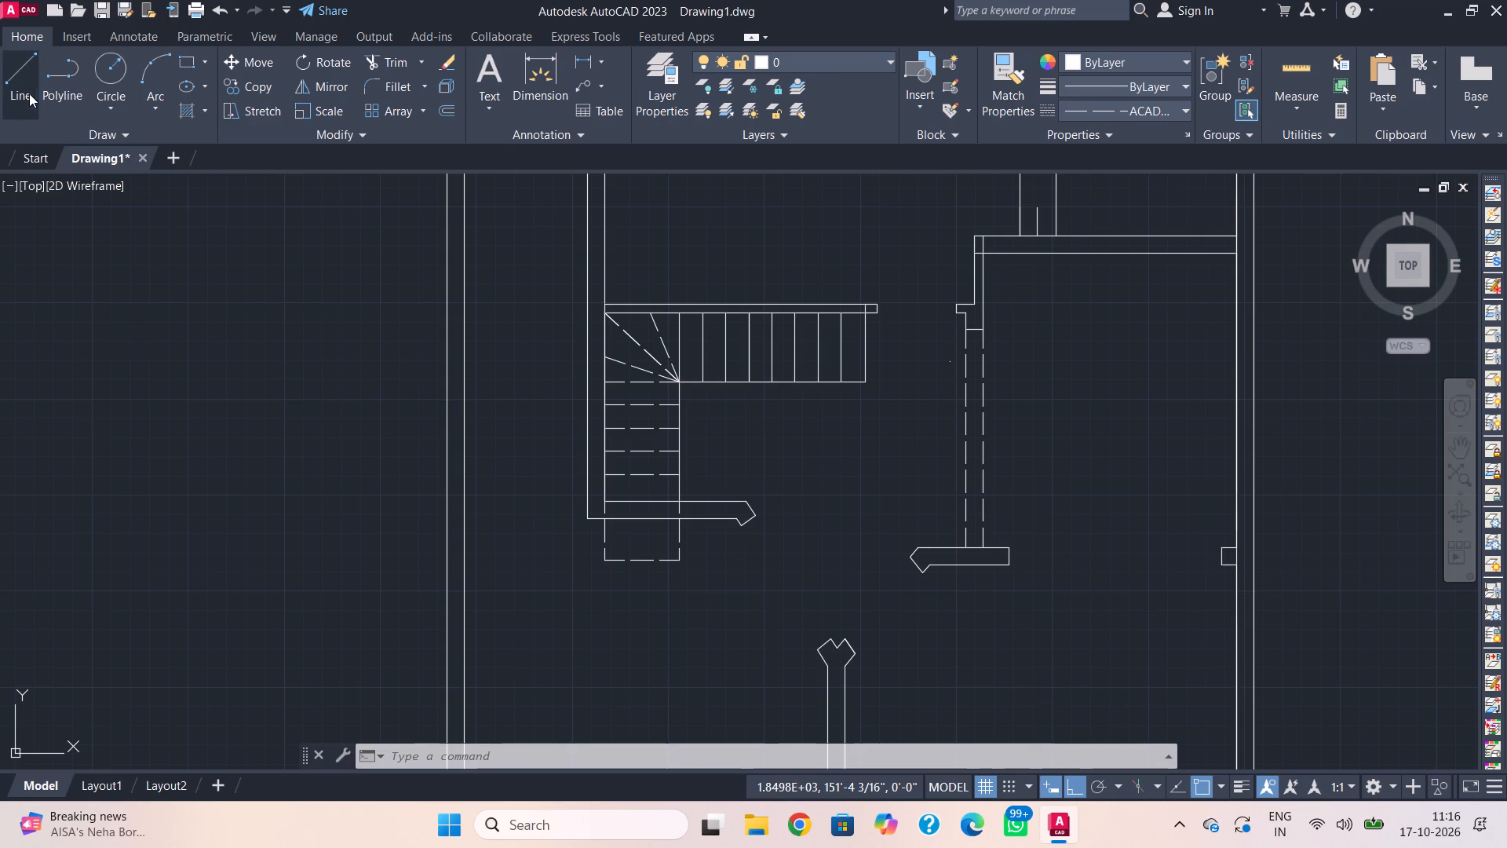
click(28, 93)
click(1005, 550)
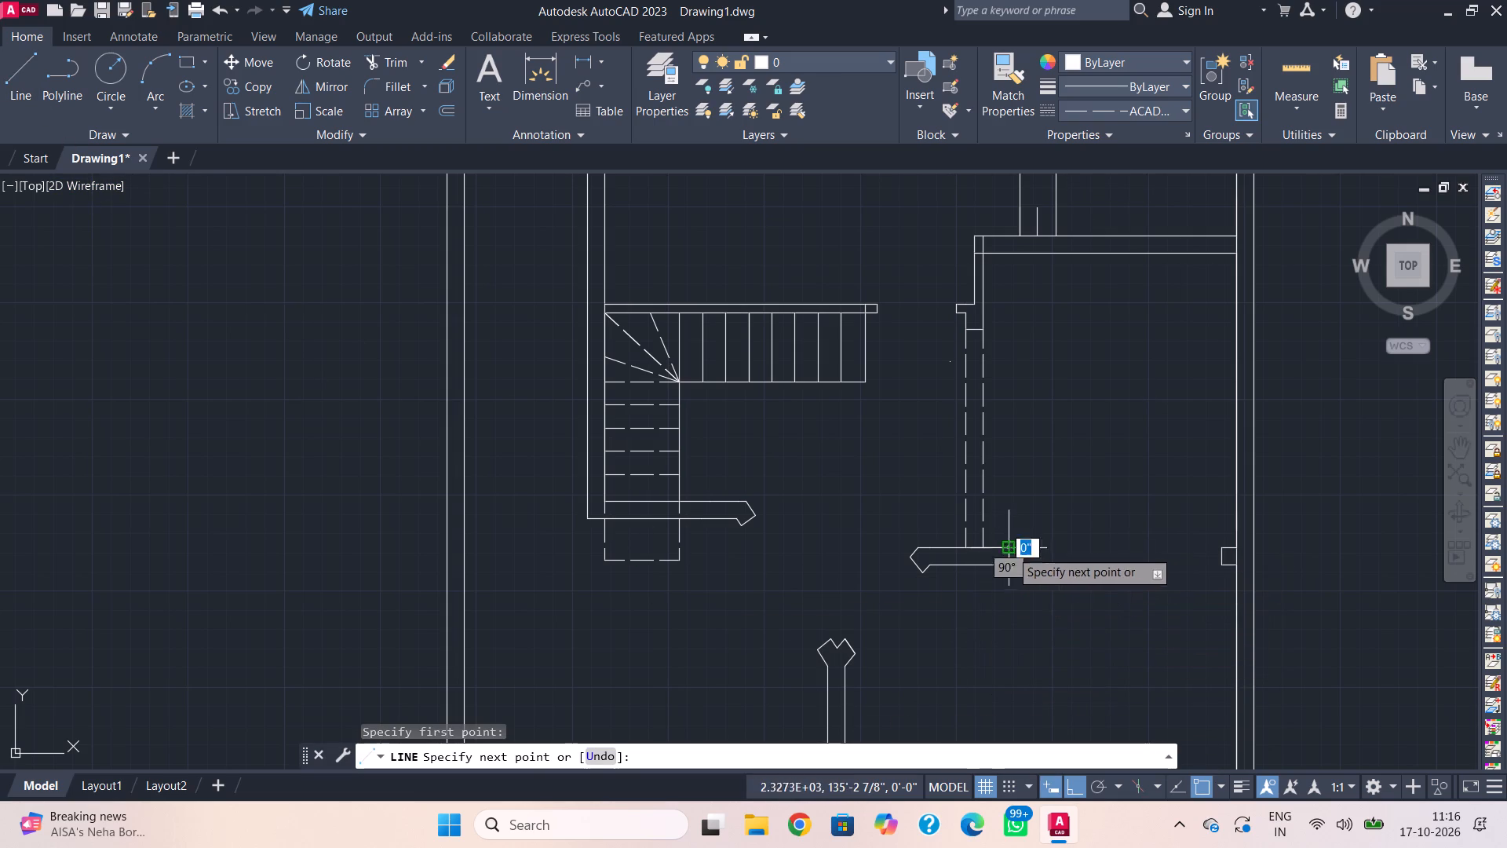
click(1217, 553)
key(Escape)
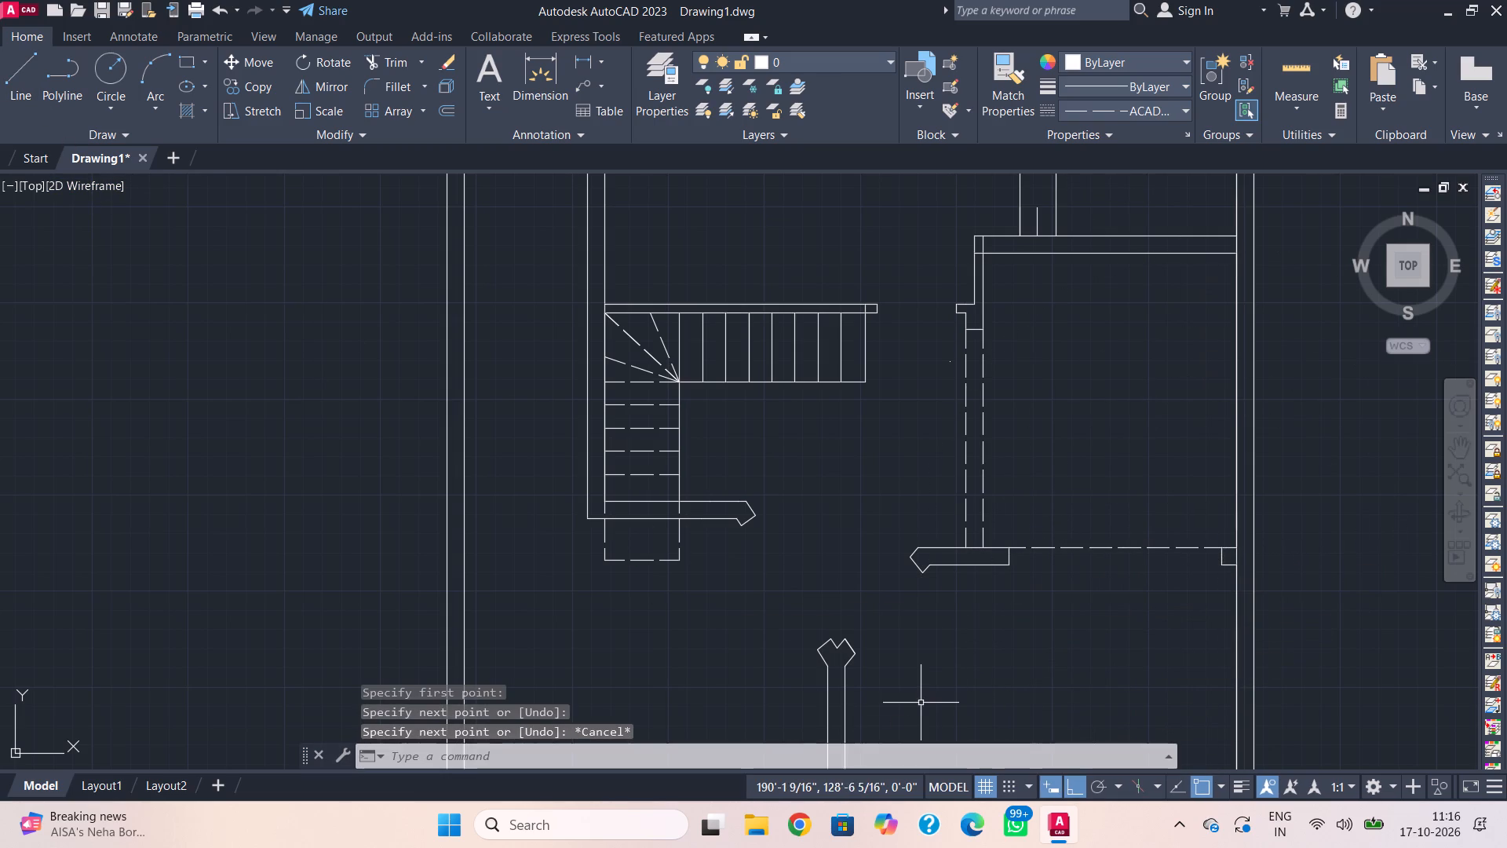
click(17, 93)
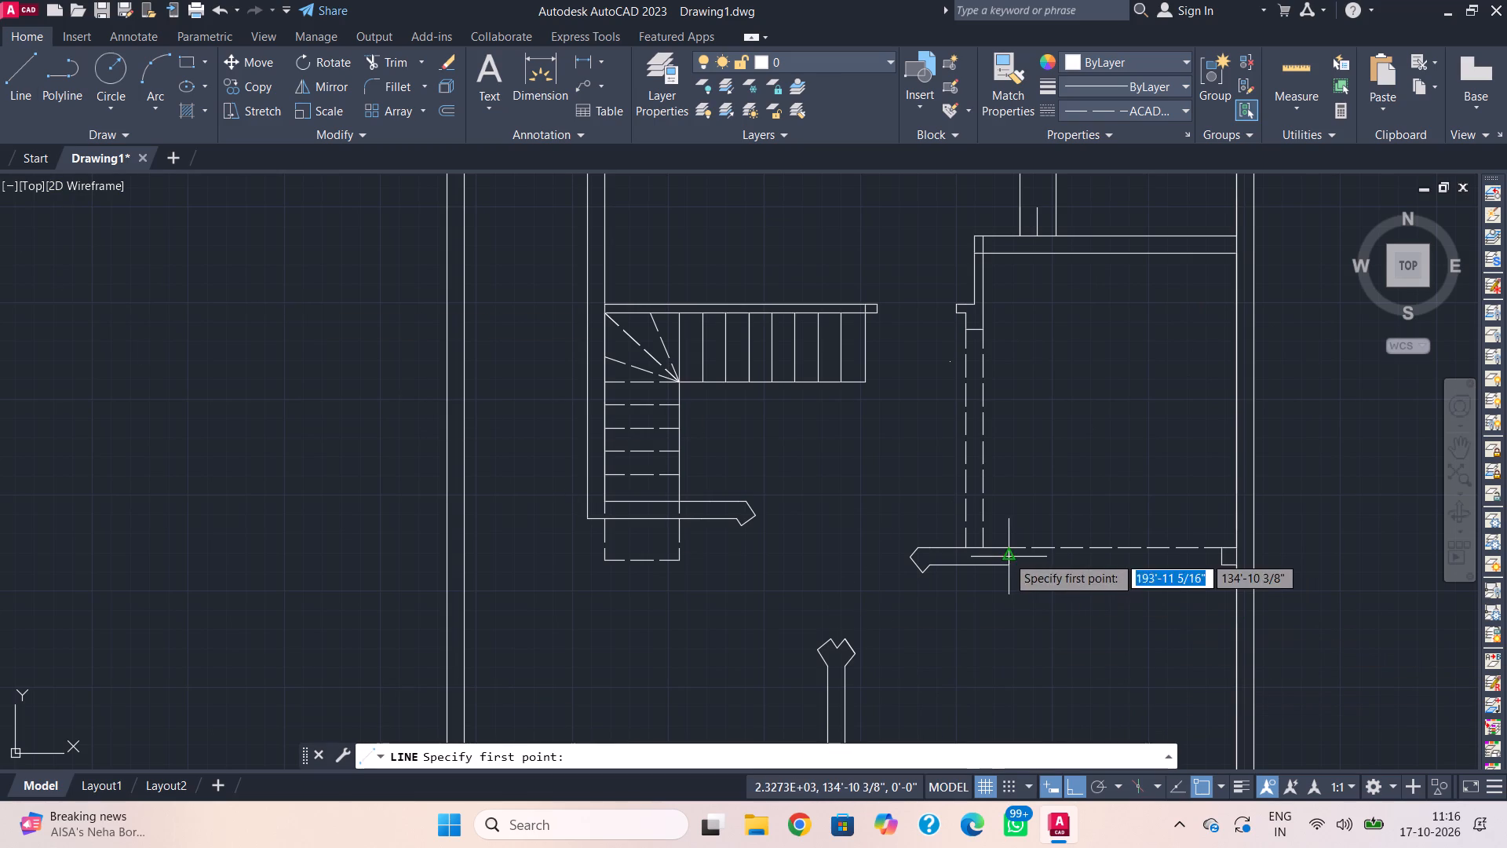
click(1011, 570)
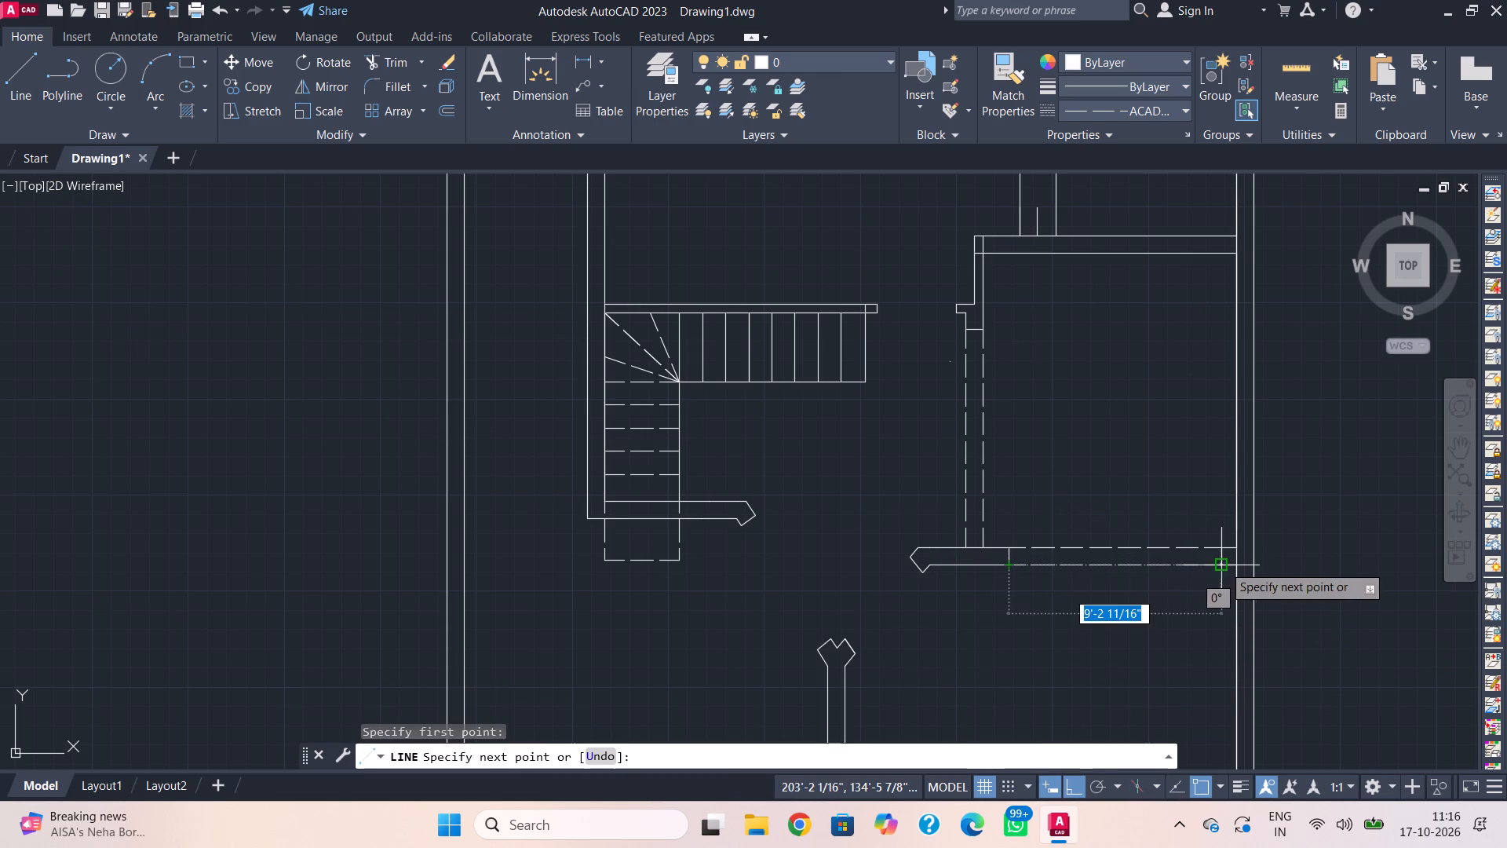
click(1223, 565)
key(Escape)
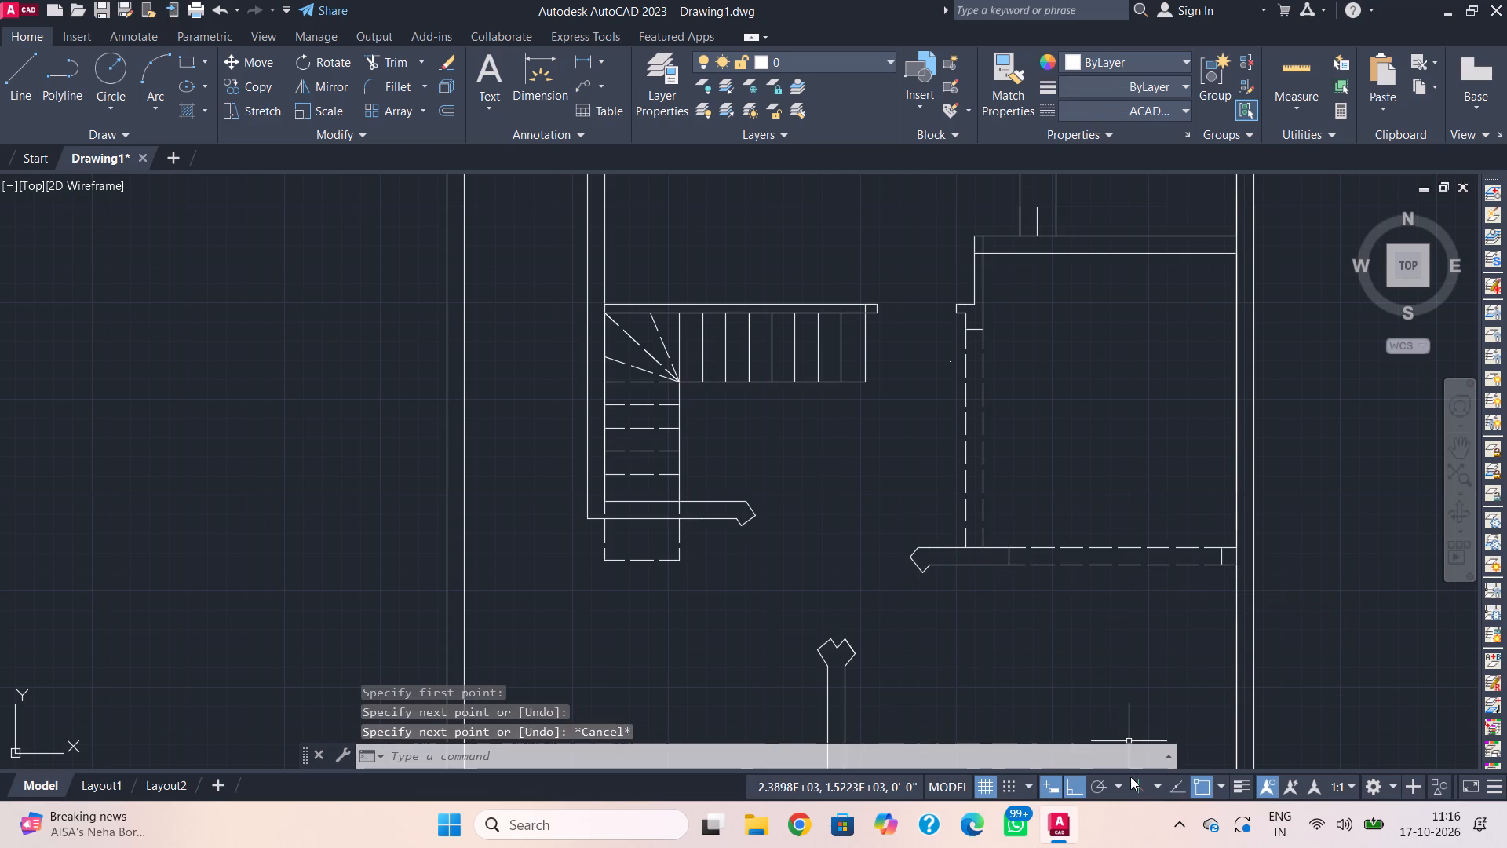
Draw a short horizontal line from the upper free corner of the stub on the outer wall, plus a short vertical line down from it.
middle_drag(1166, 594, 1167, 597)
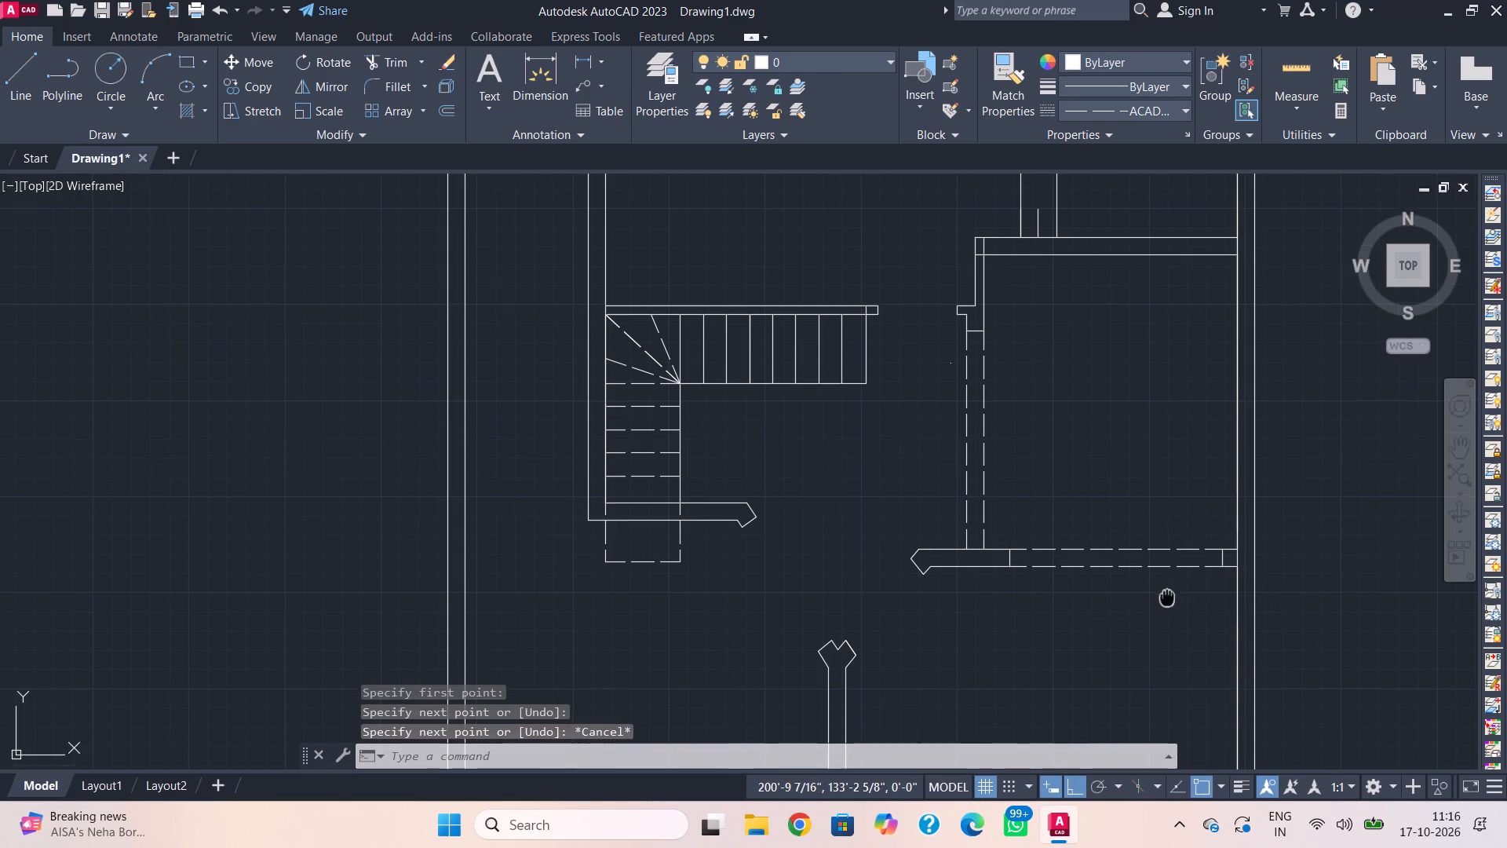
middle_drag(1167, 597, 1173, 732)
middle_drag(1235, 561, 1204, 642)
scroll(1224, 602, down, 1)
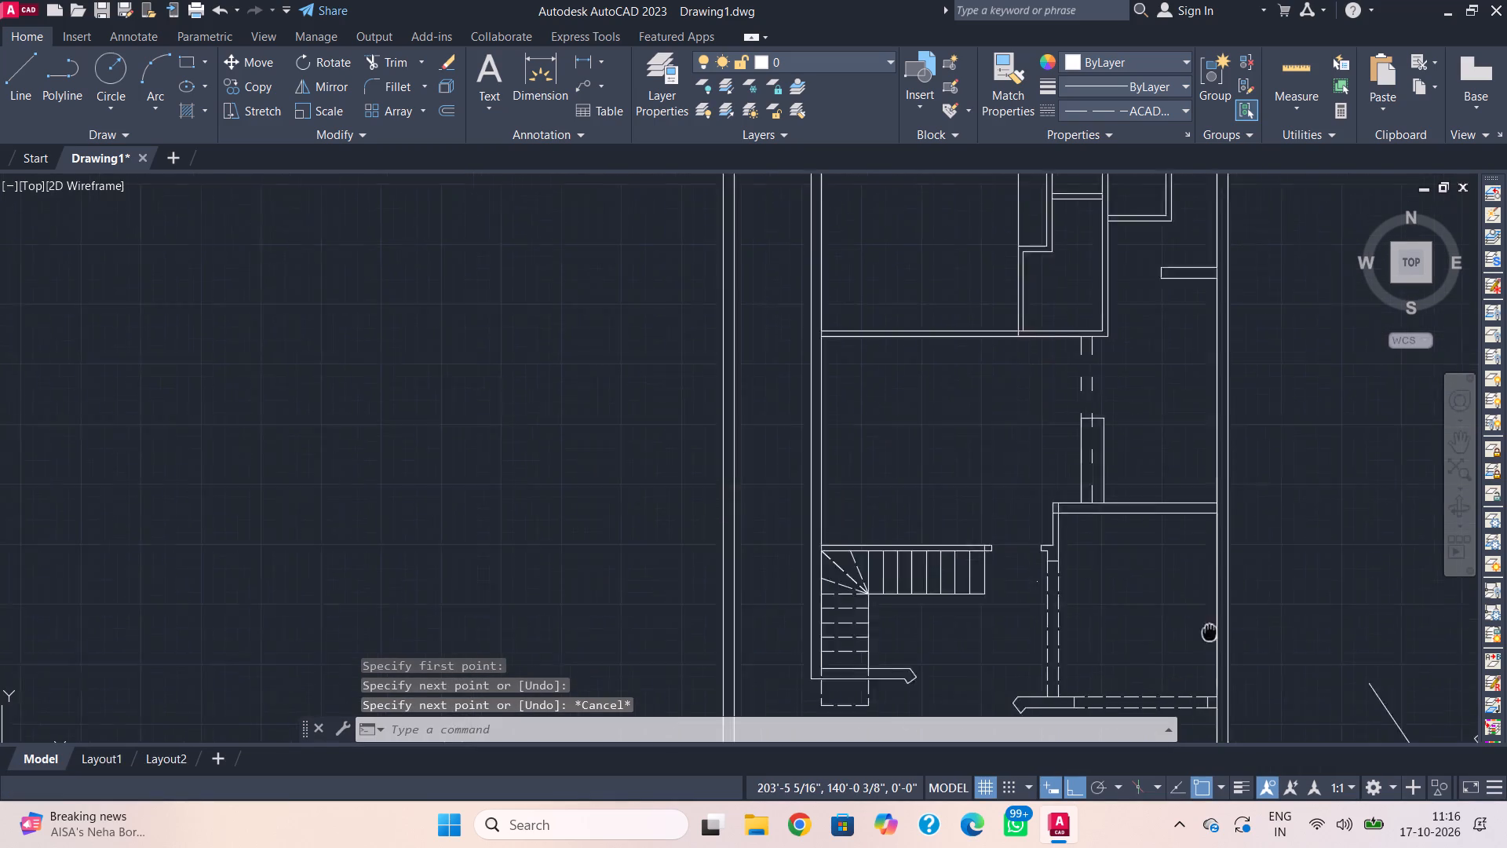
middle_drag(1204, 642, 1104, 799)
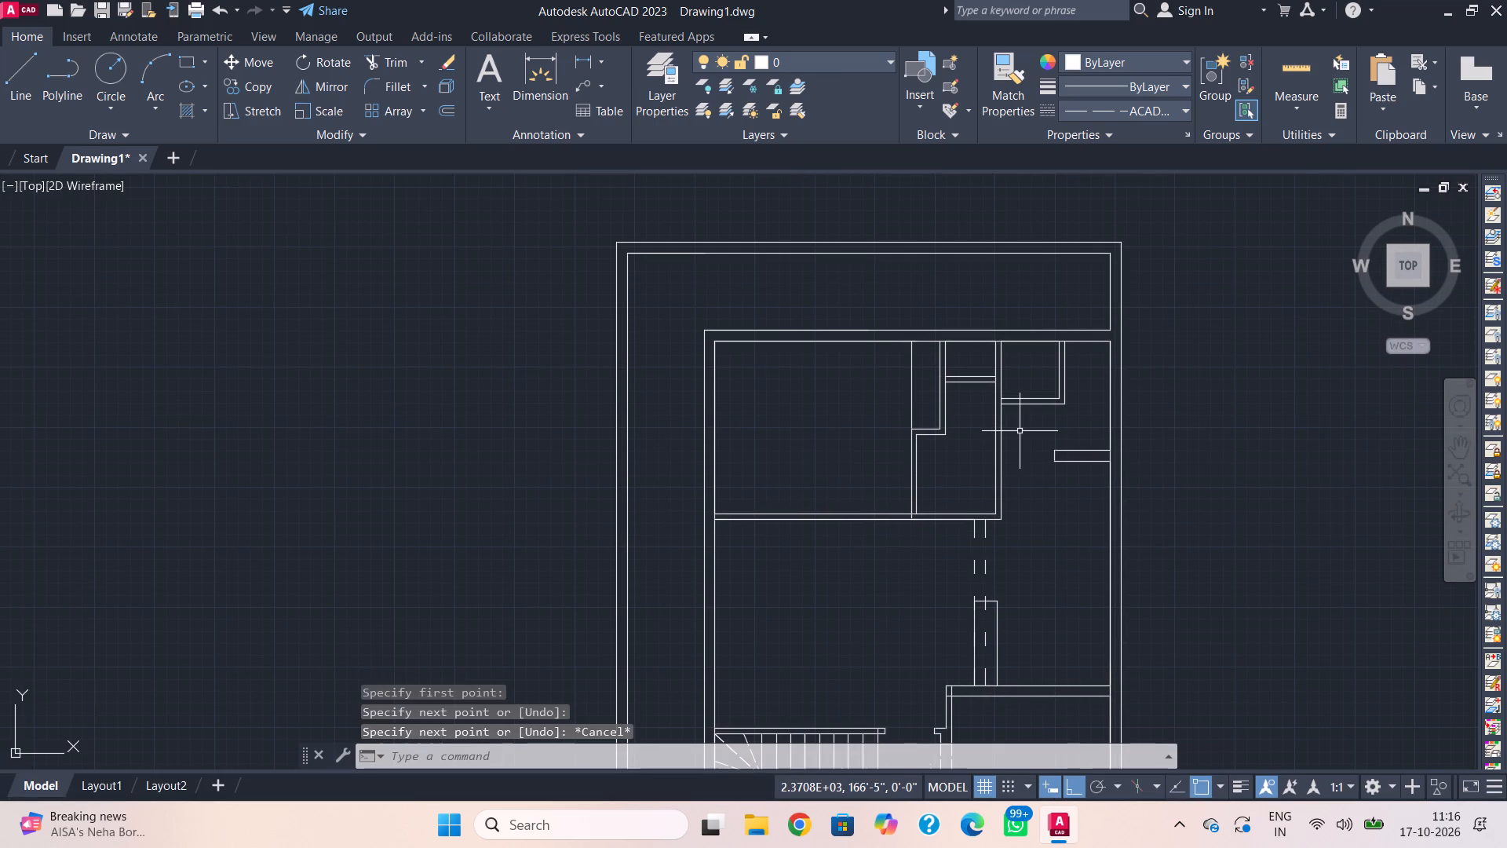
key(l)
key(space)
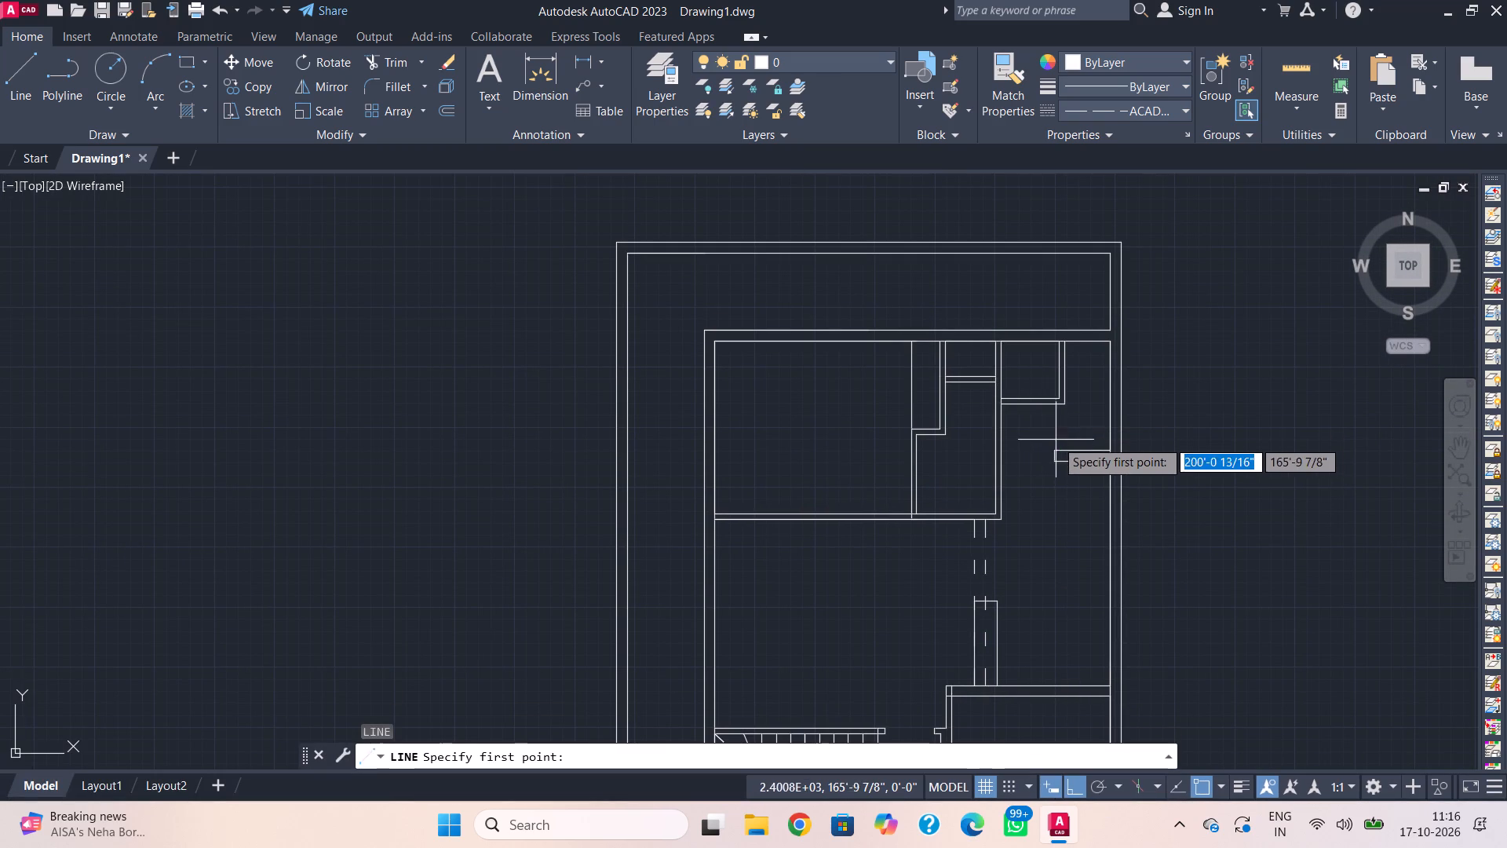
click(1054, 448)
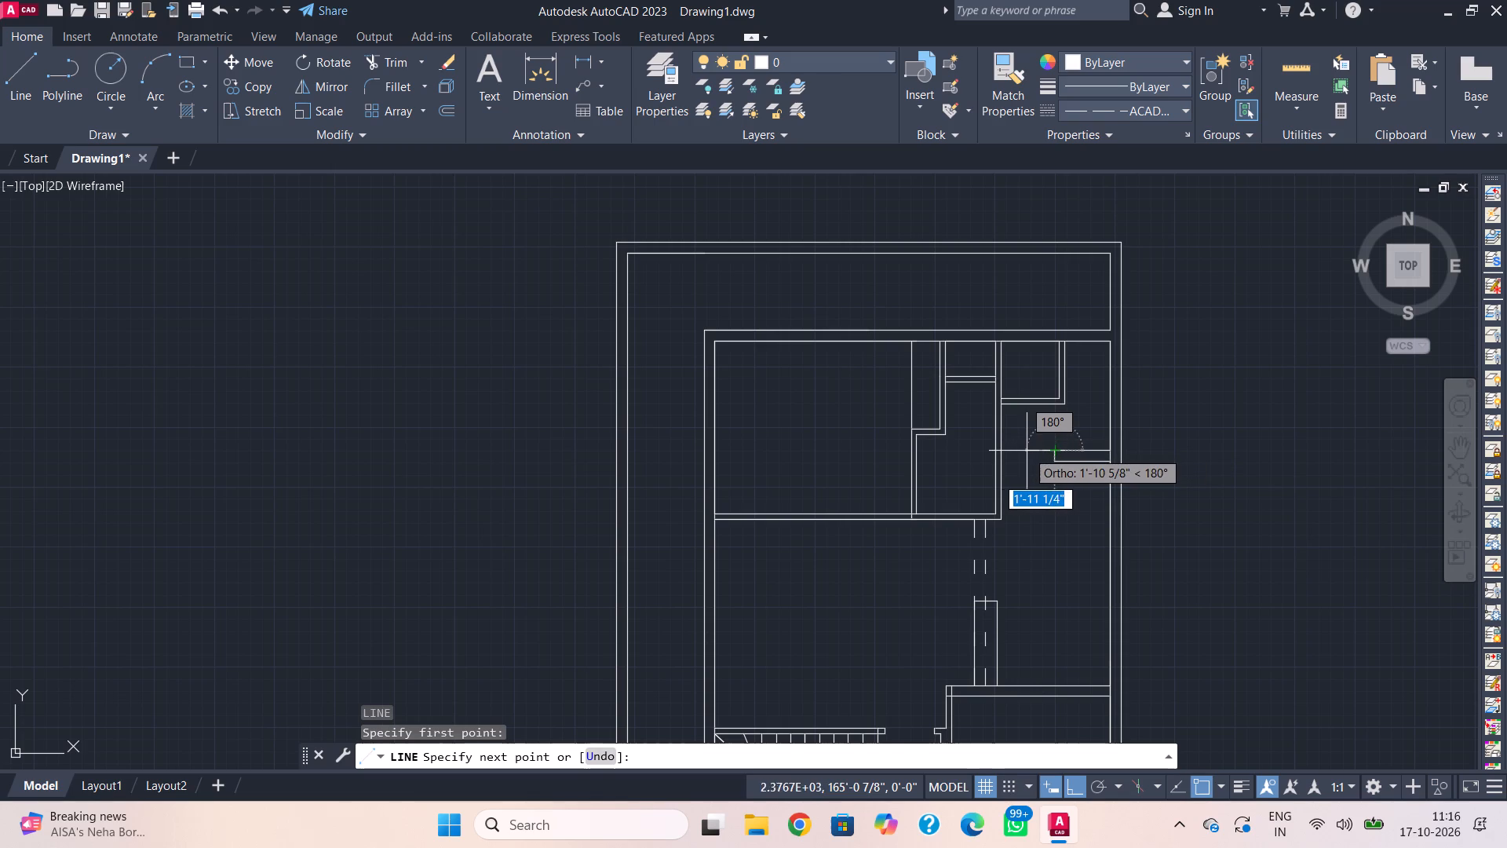
click(1034, 449)
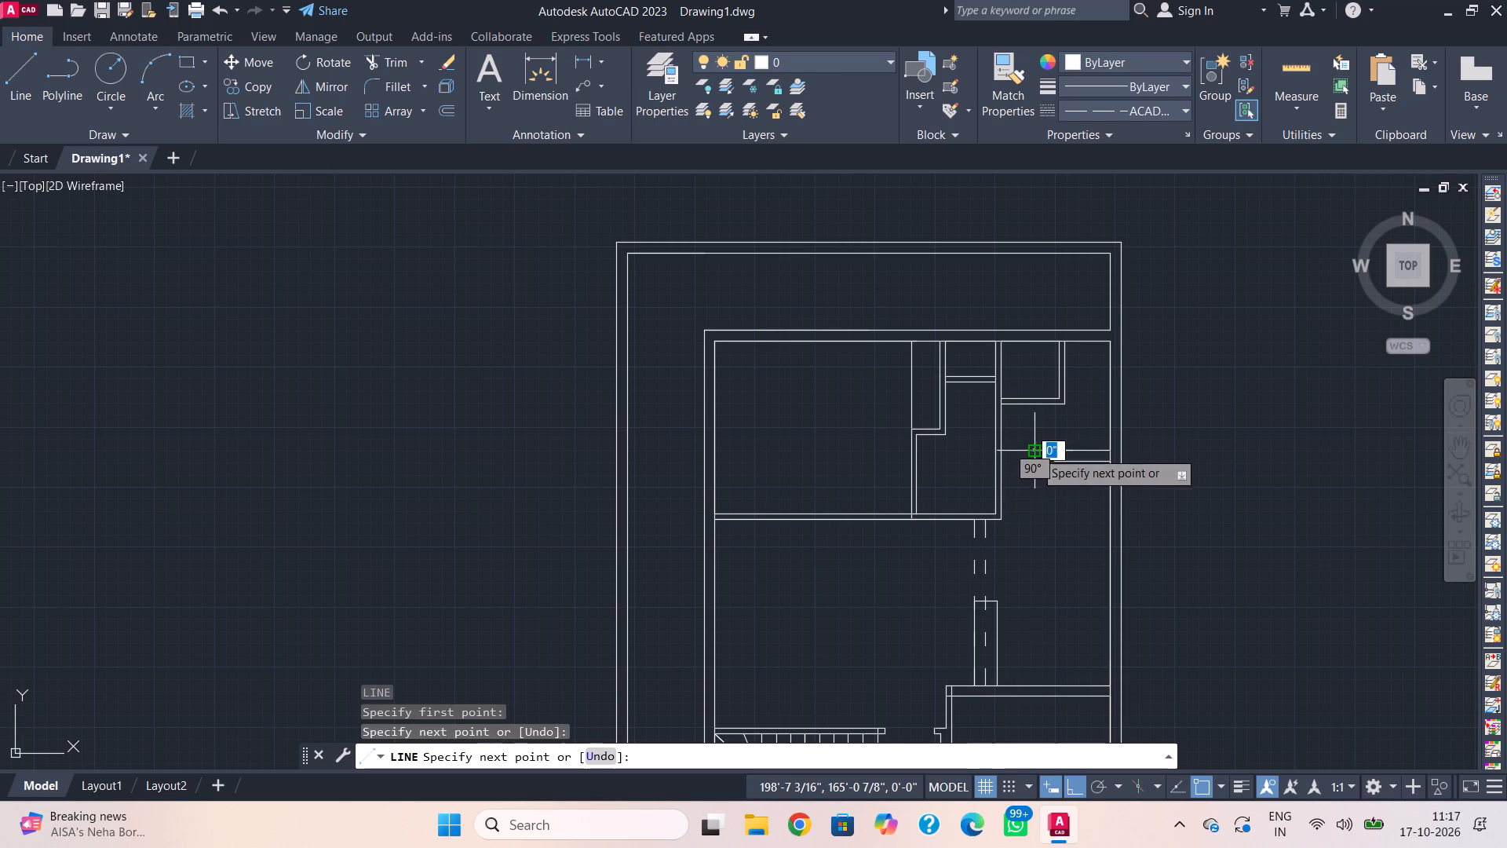
click(1038, 469)
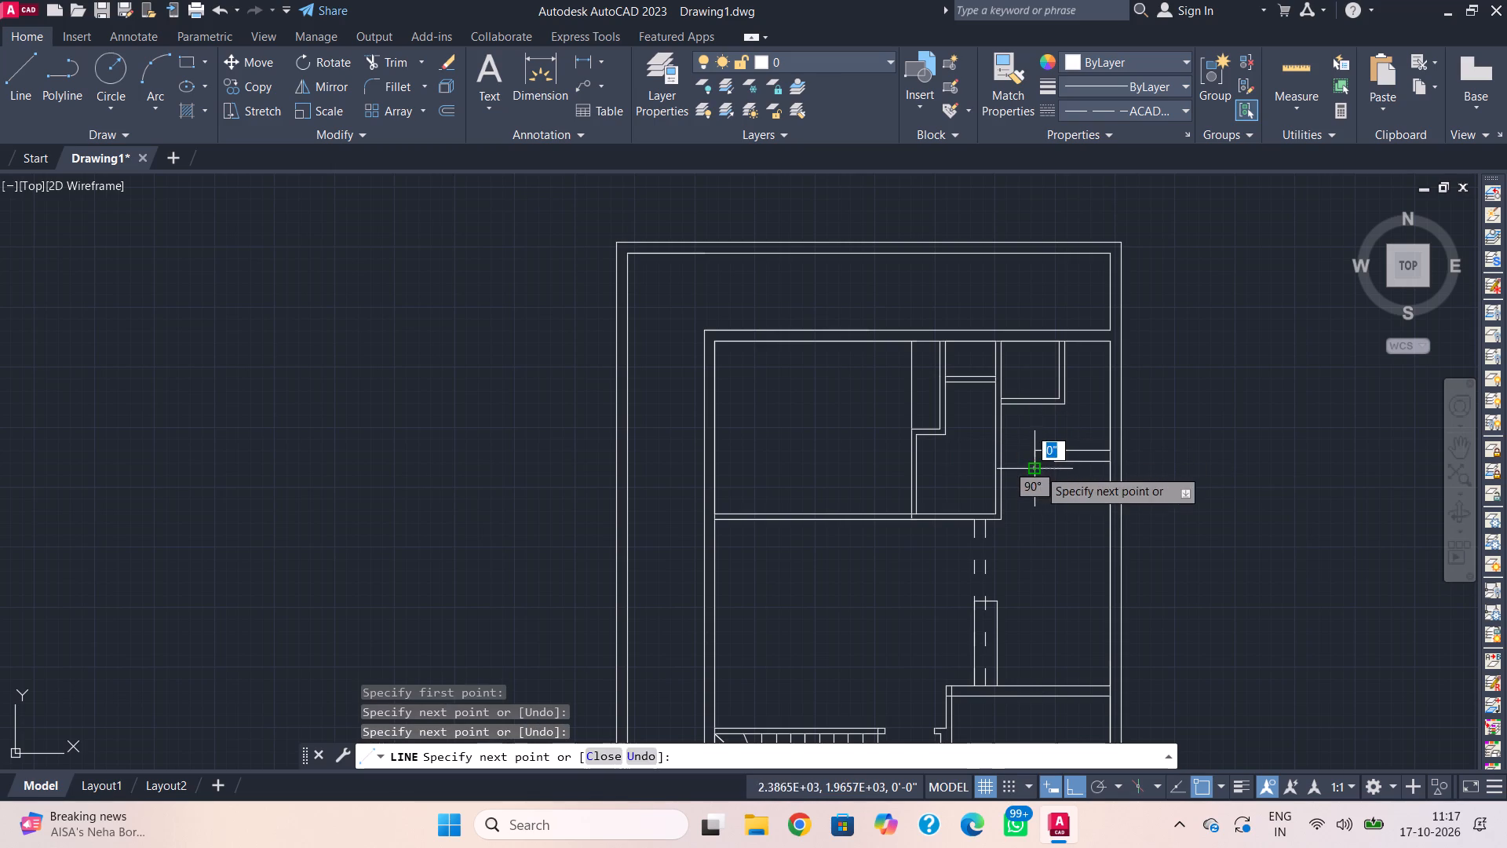
key(Escape)
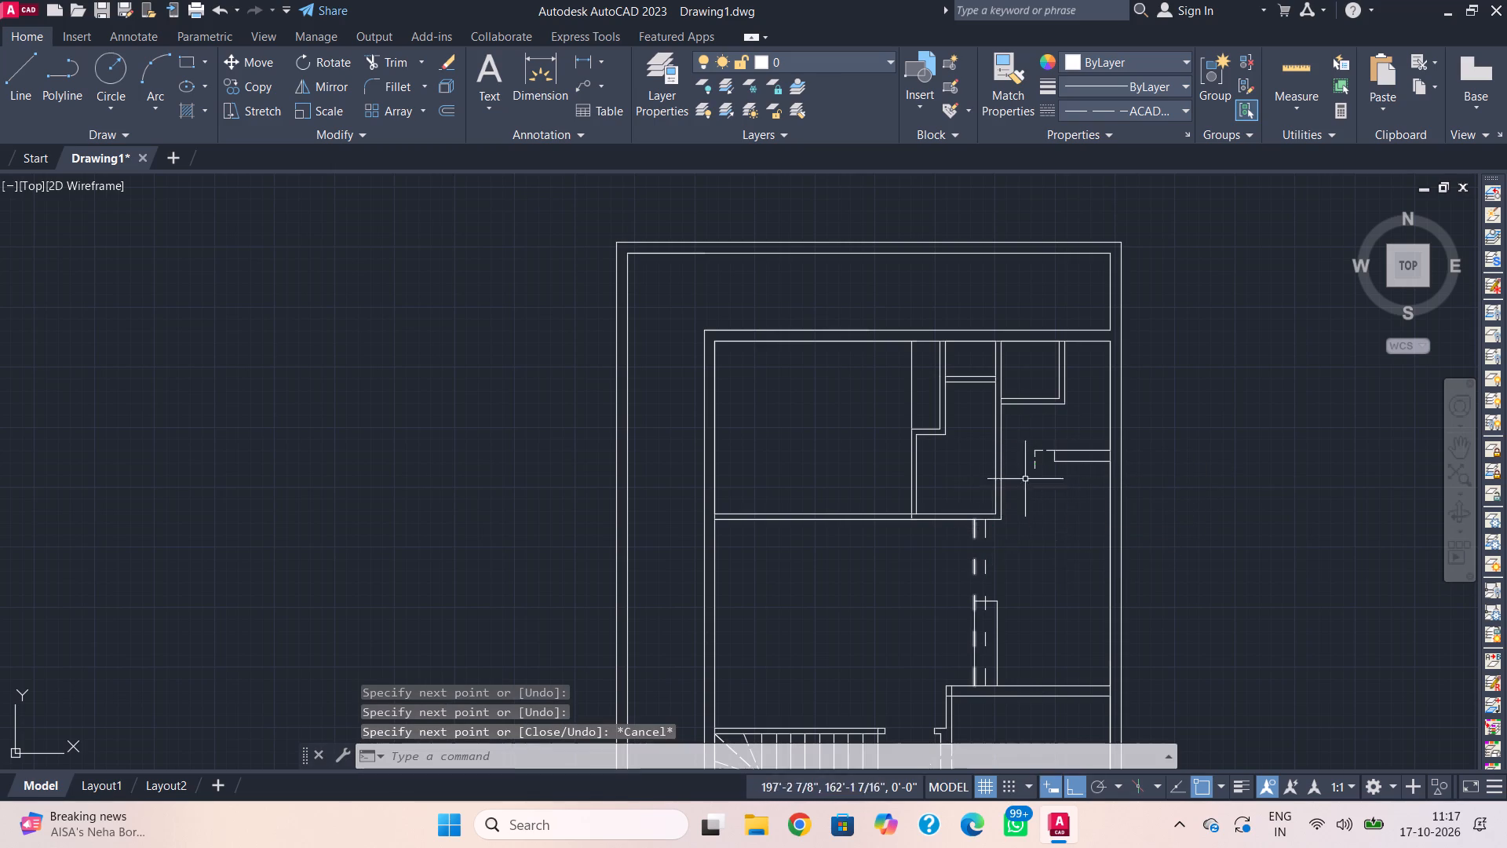
Set the linetype of the two new short lines at the wall stub to ByLayer.
click(1040, 451)
click(1034, 469)
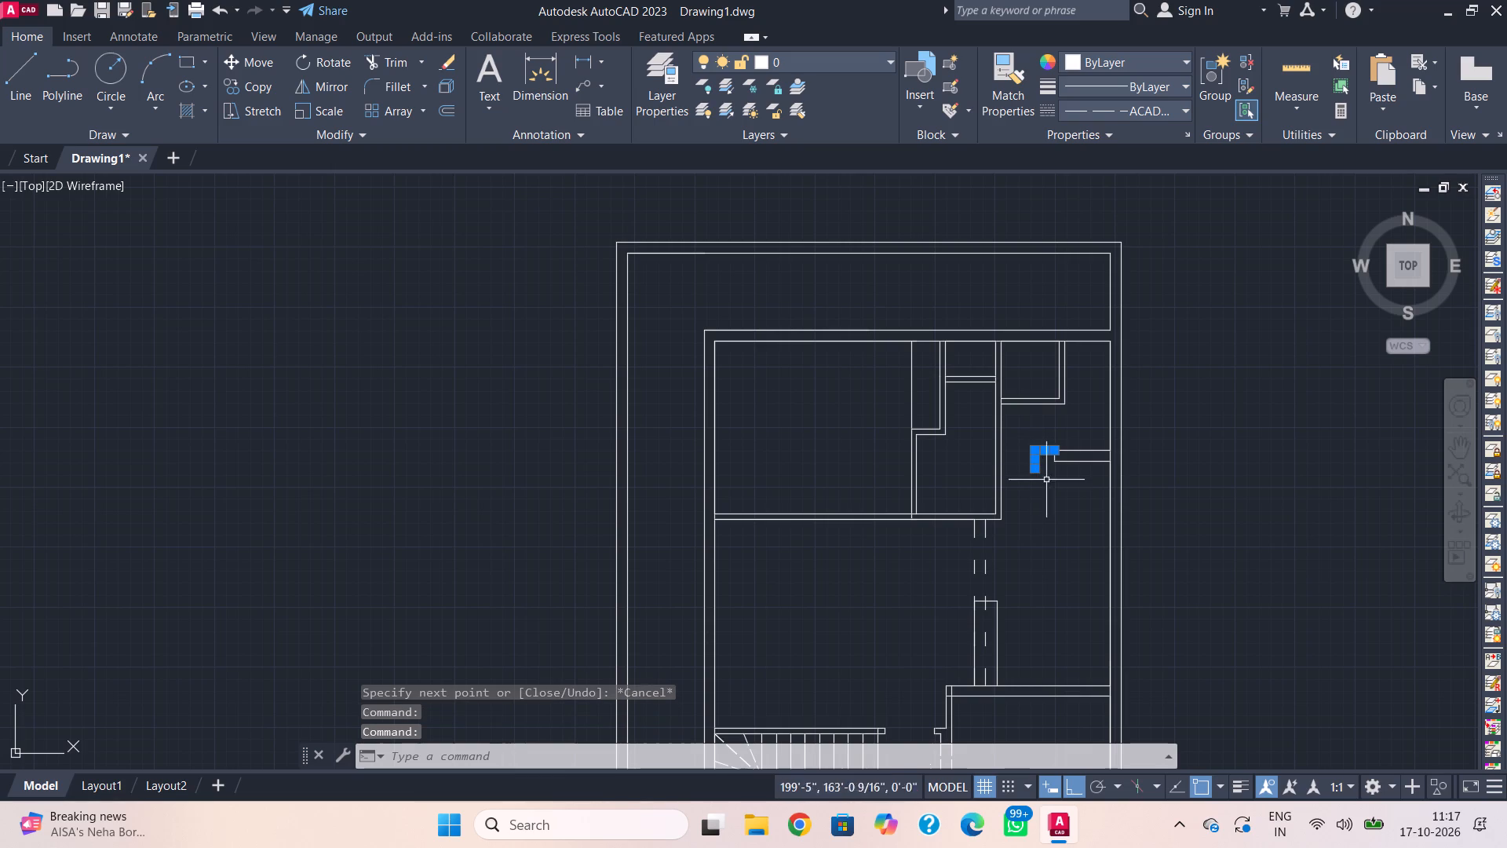
click(1106, 104)
click(1110, 128)
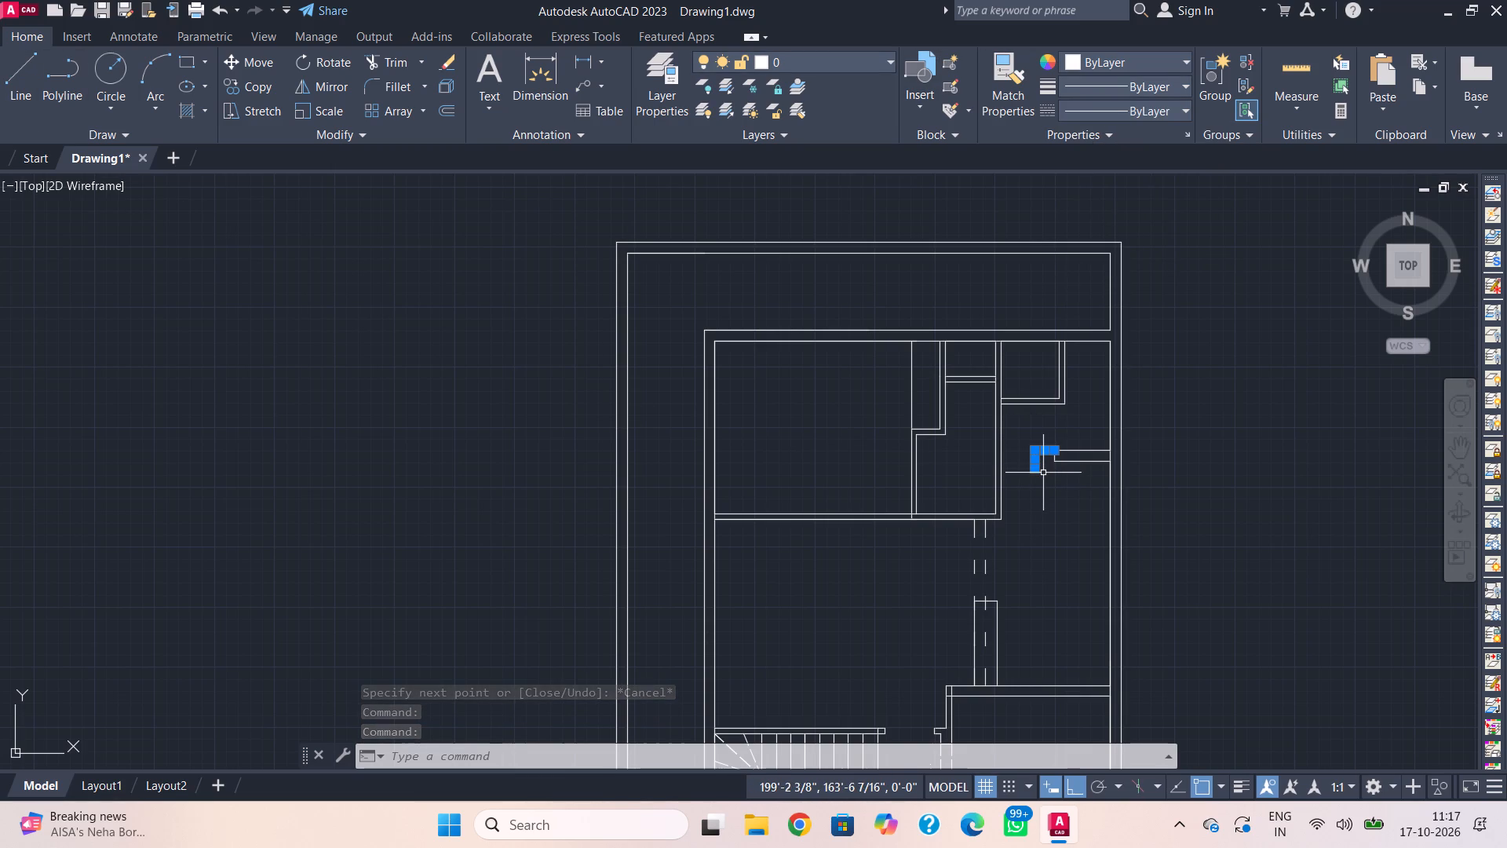
key(Escape)
Extend the wall stub's lower line to the new short vertical line.
text(ex)
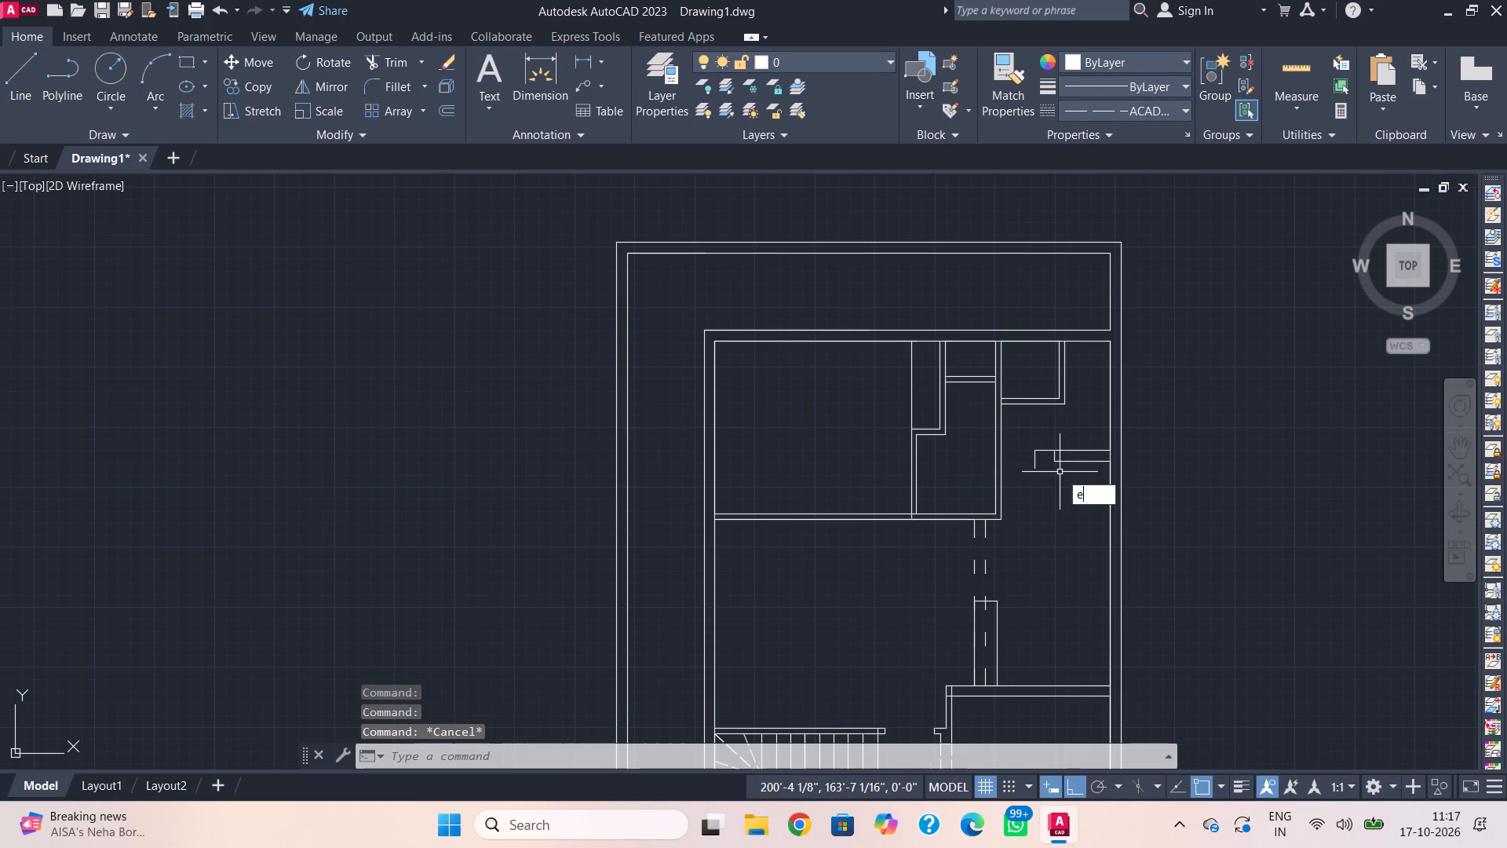
key(space)
click(1061, 464)
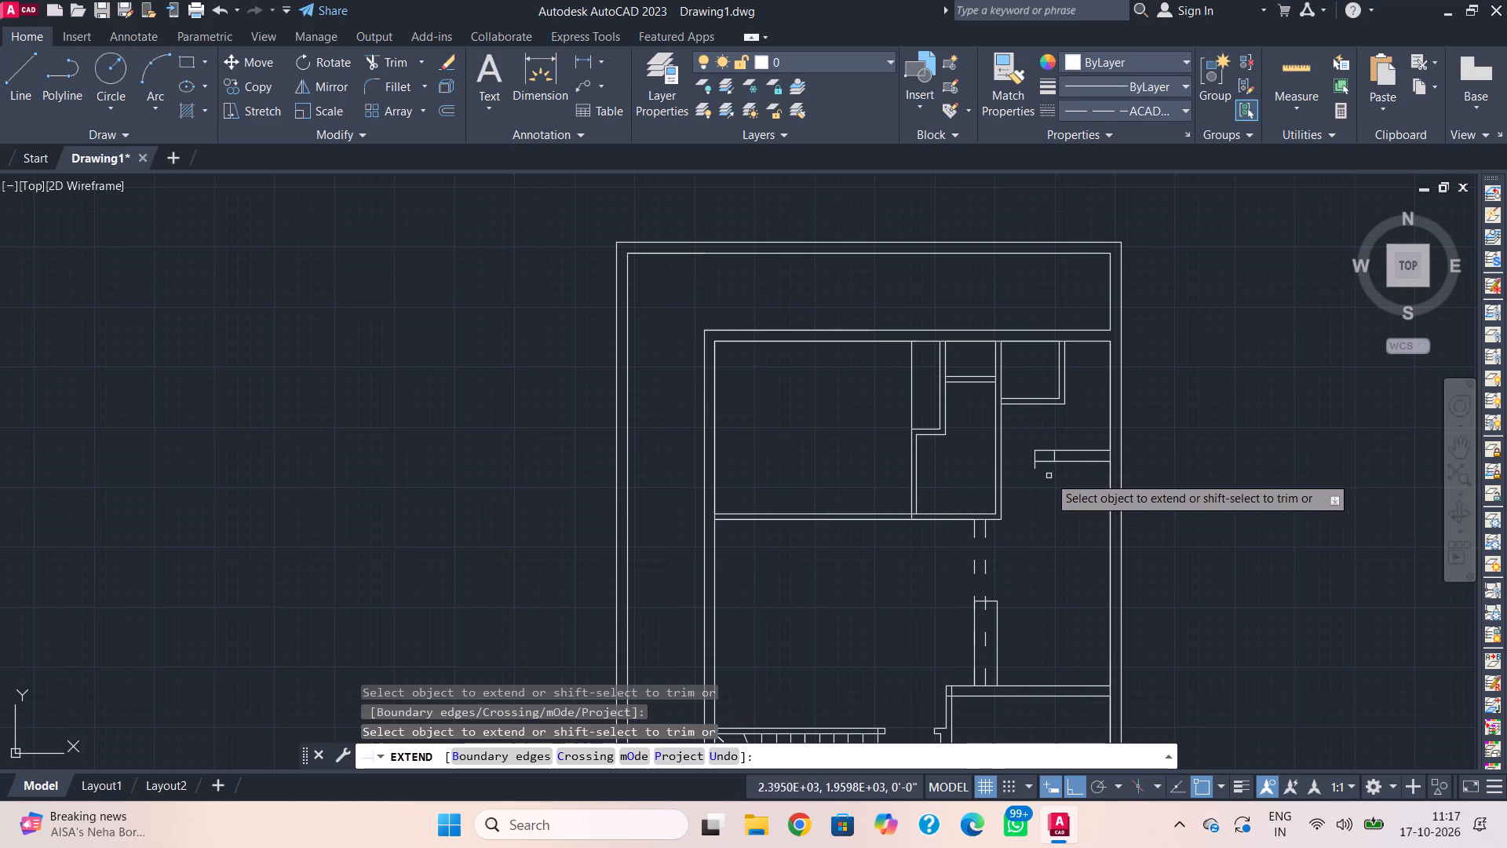
scroll(1054, 462, up, 4)
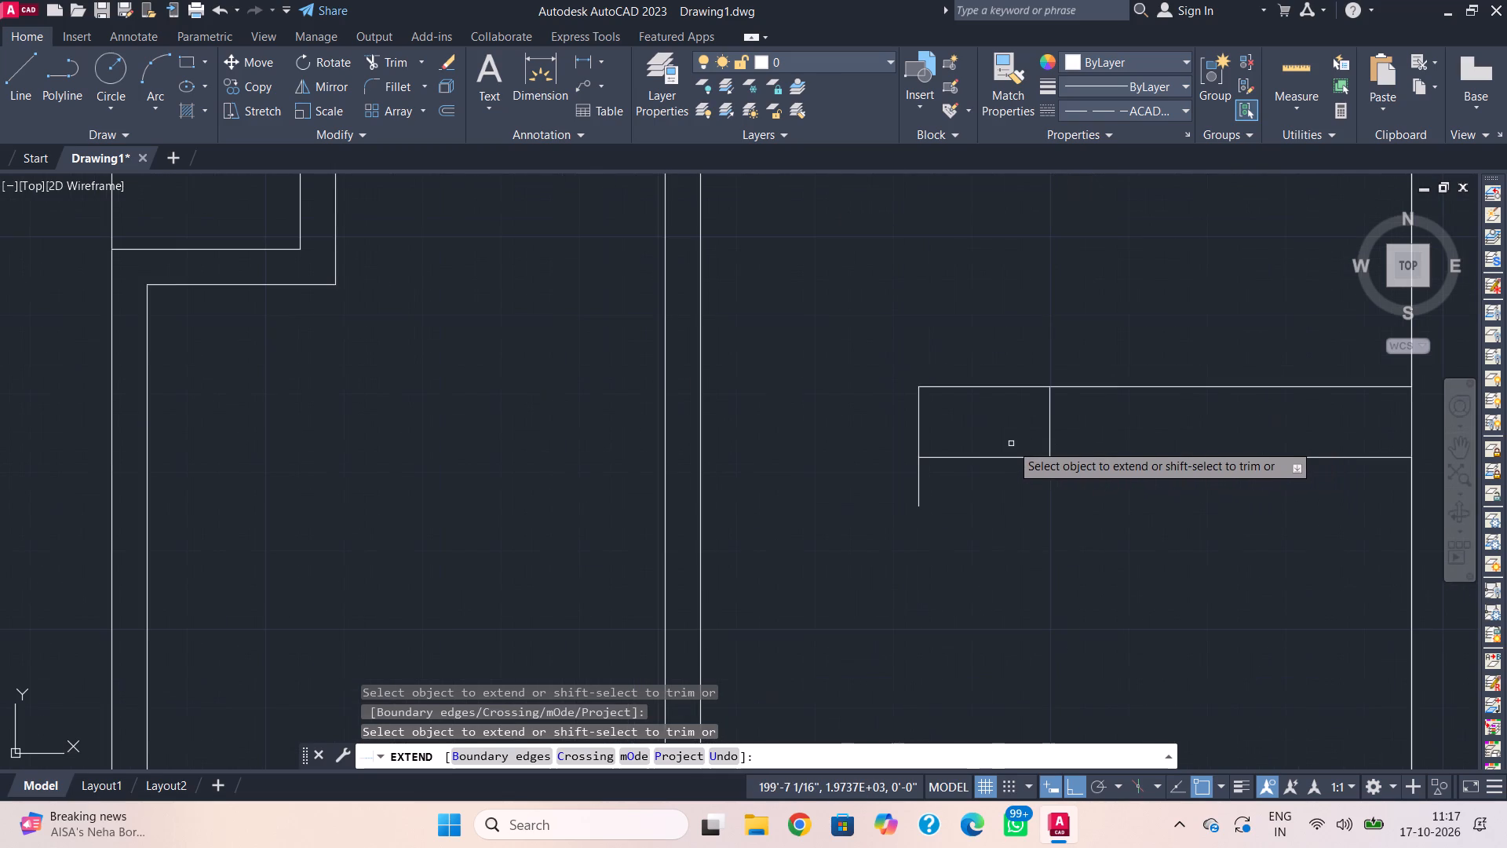
text(l)
key(space)
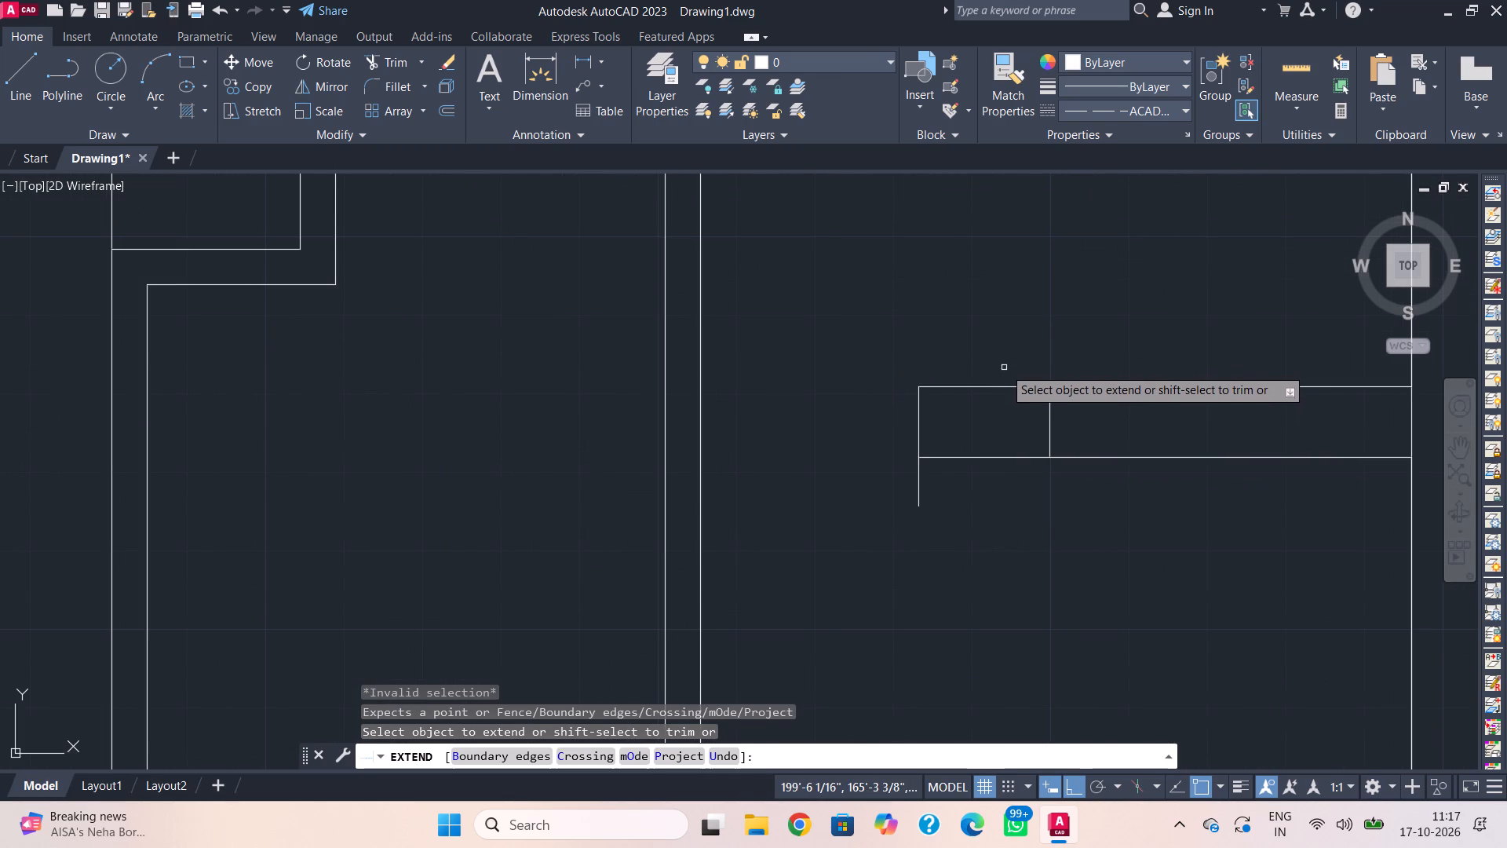
key(Escape)
Draw a vertical line across the lengthened wall stub, between its new end and its old end cap.
text(l)
key(space)
drag(1004, 354, 1004, 372)
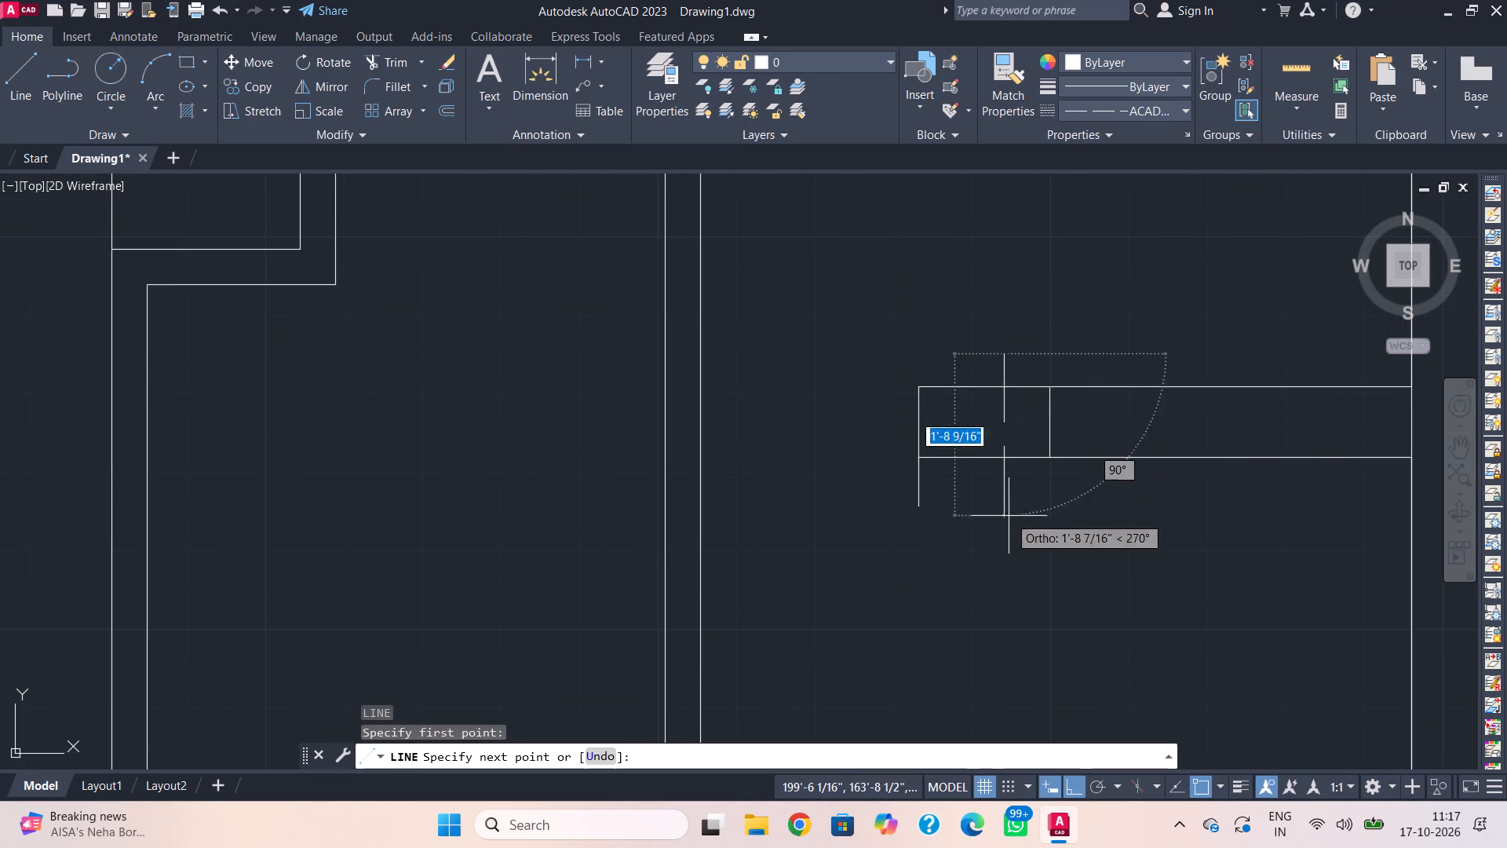
click(1003, 555)
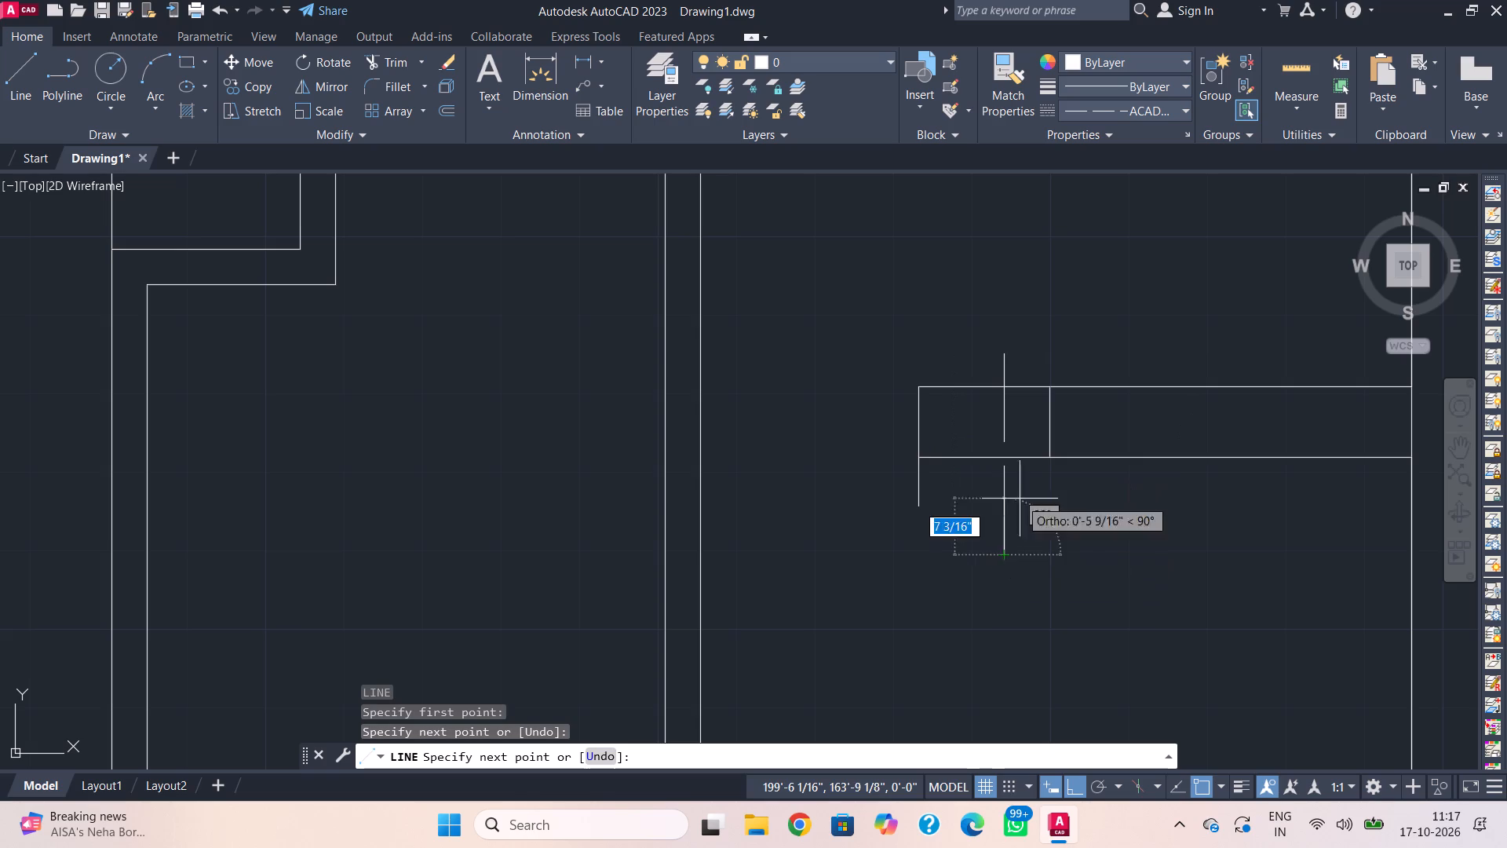
key(Escape)
Make ByLayer the current linetype and apply it to the vertical line crossing the stub.
click(1133, 107)
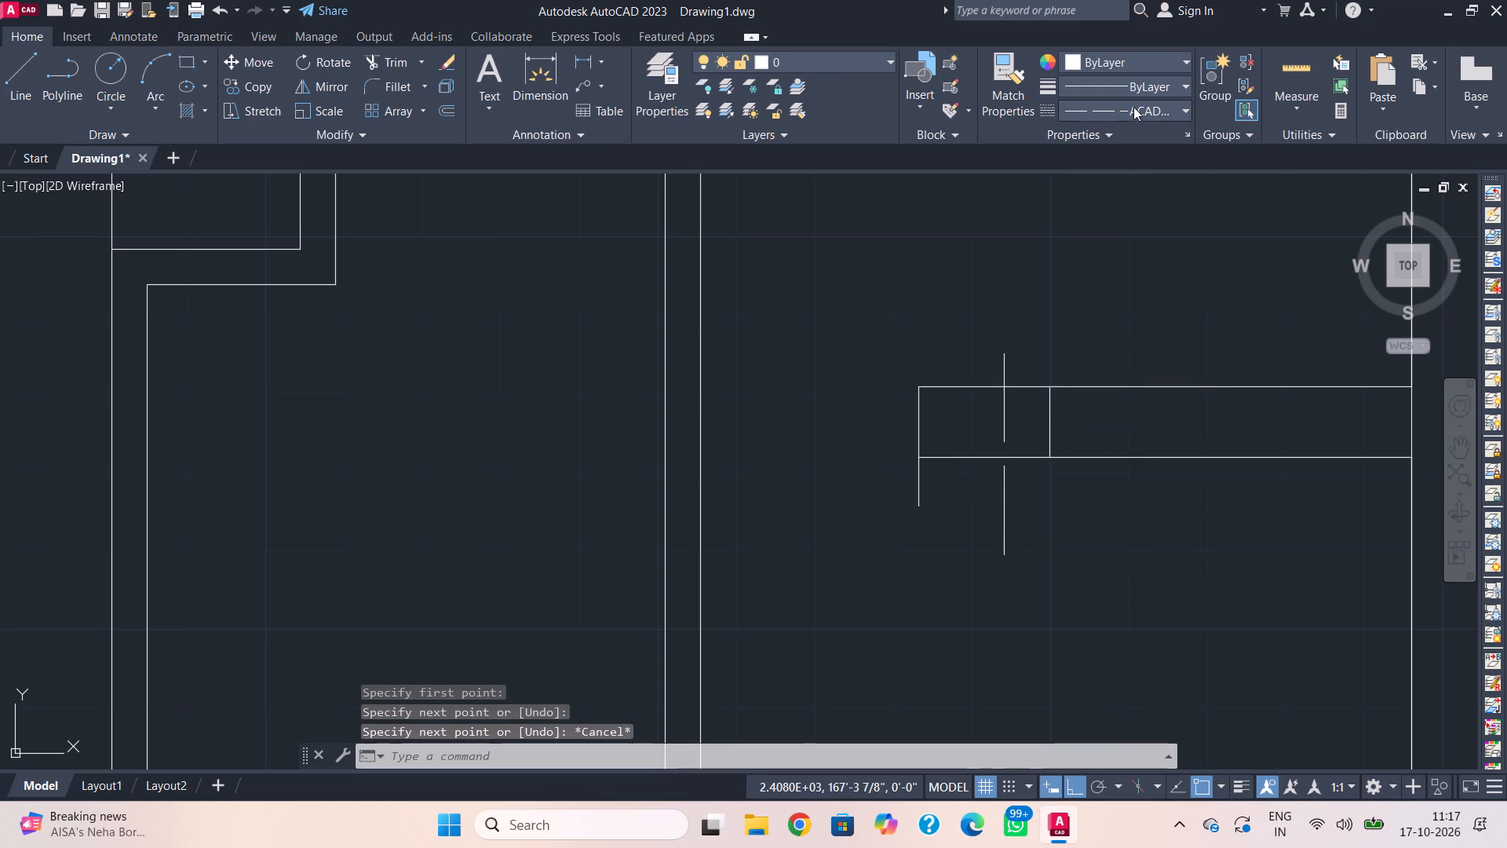
click(1129, 141)
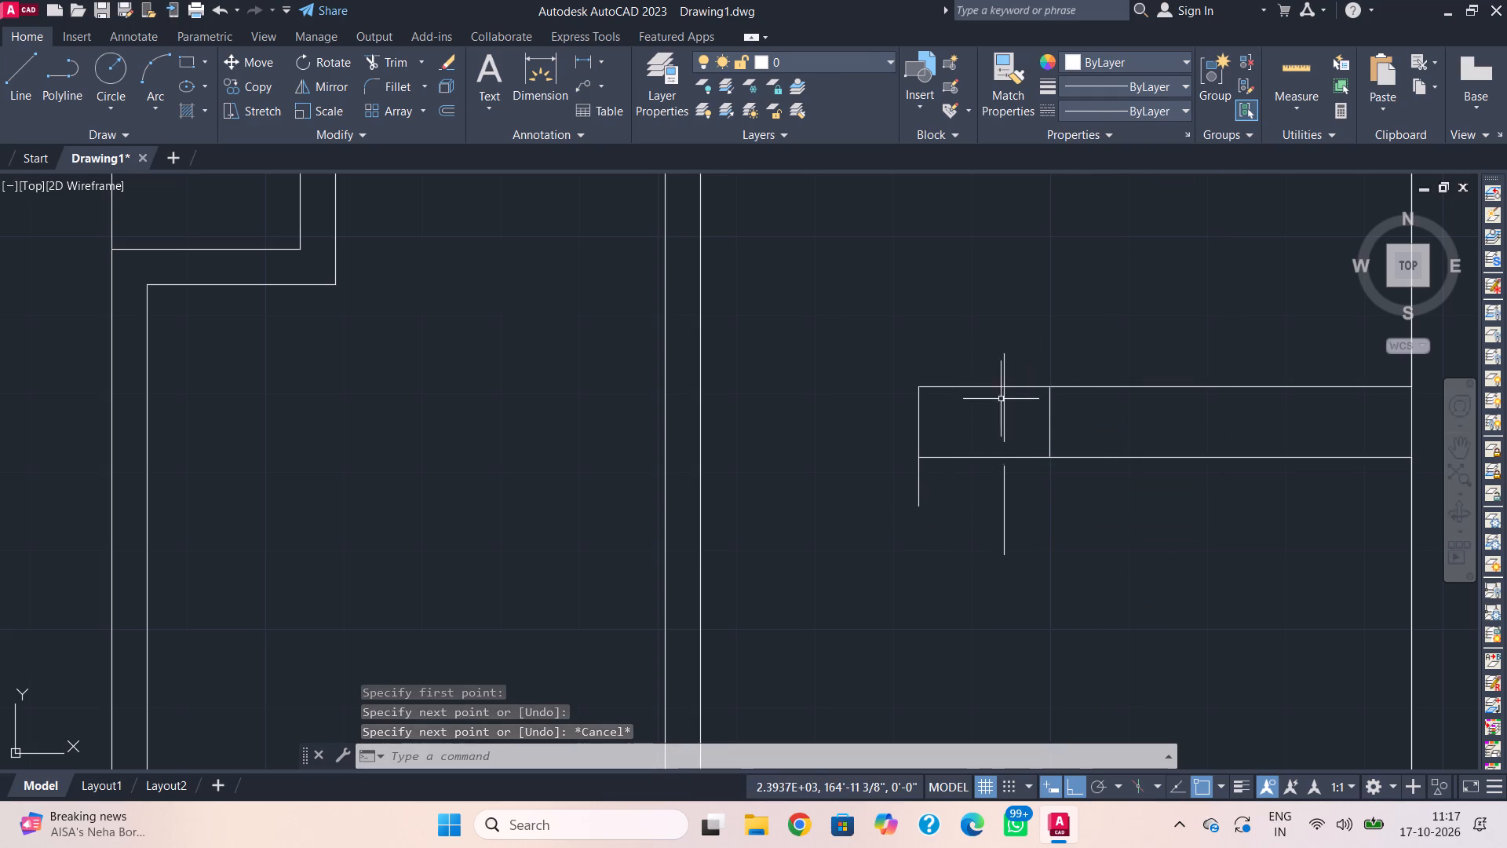
click(1001, 399)
key(Escape)
click(1002, 444)
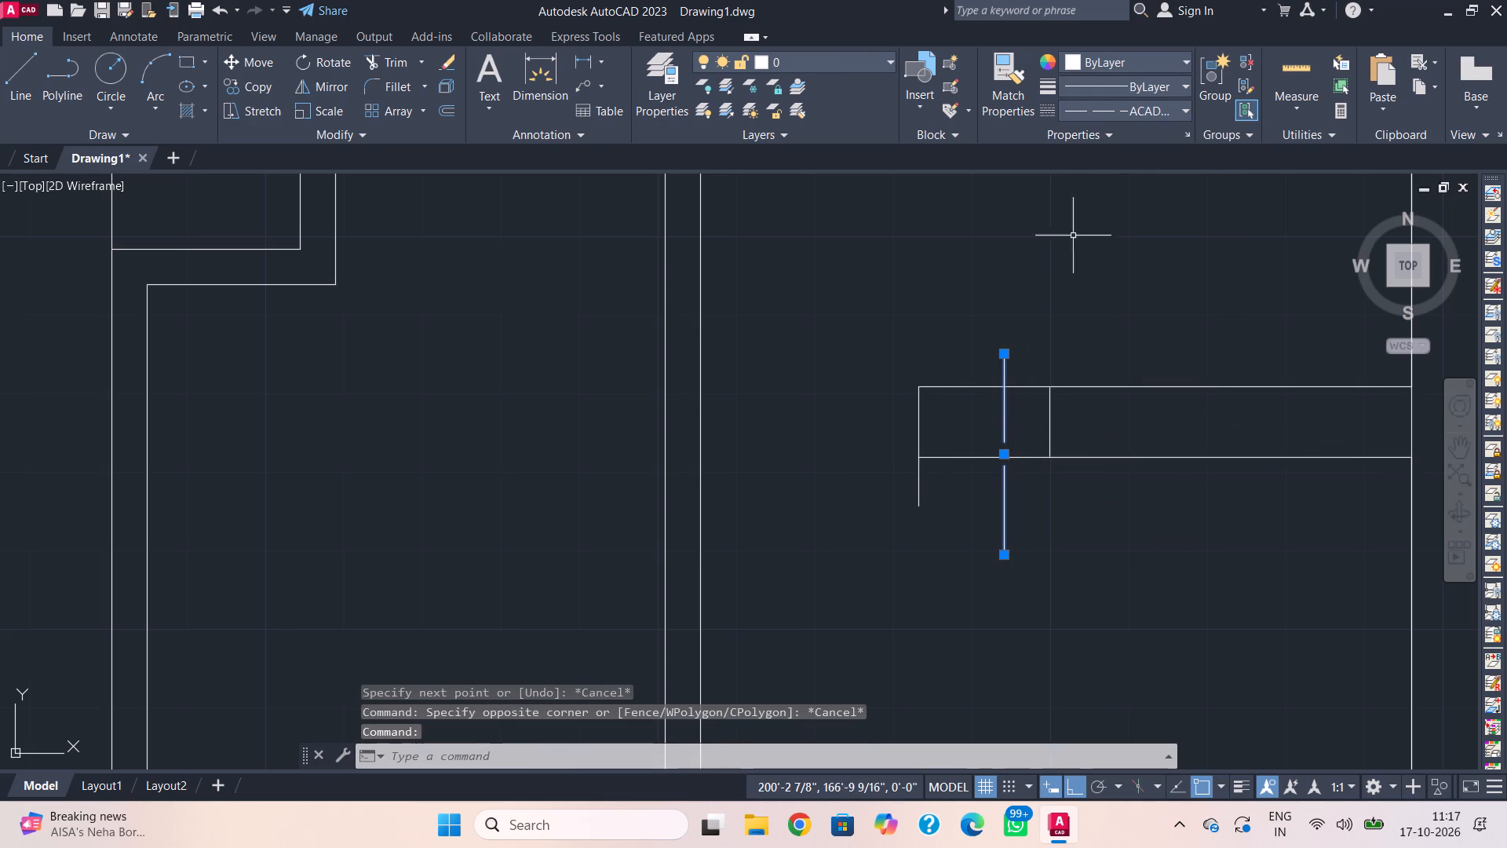
click(1111, 108)
click(1115, 137)
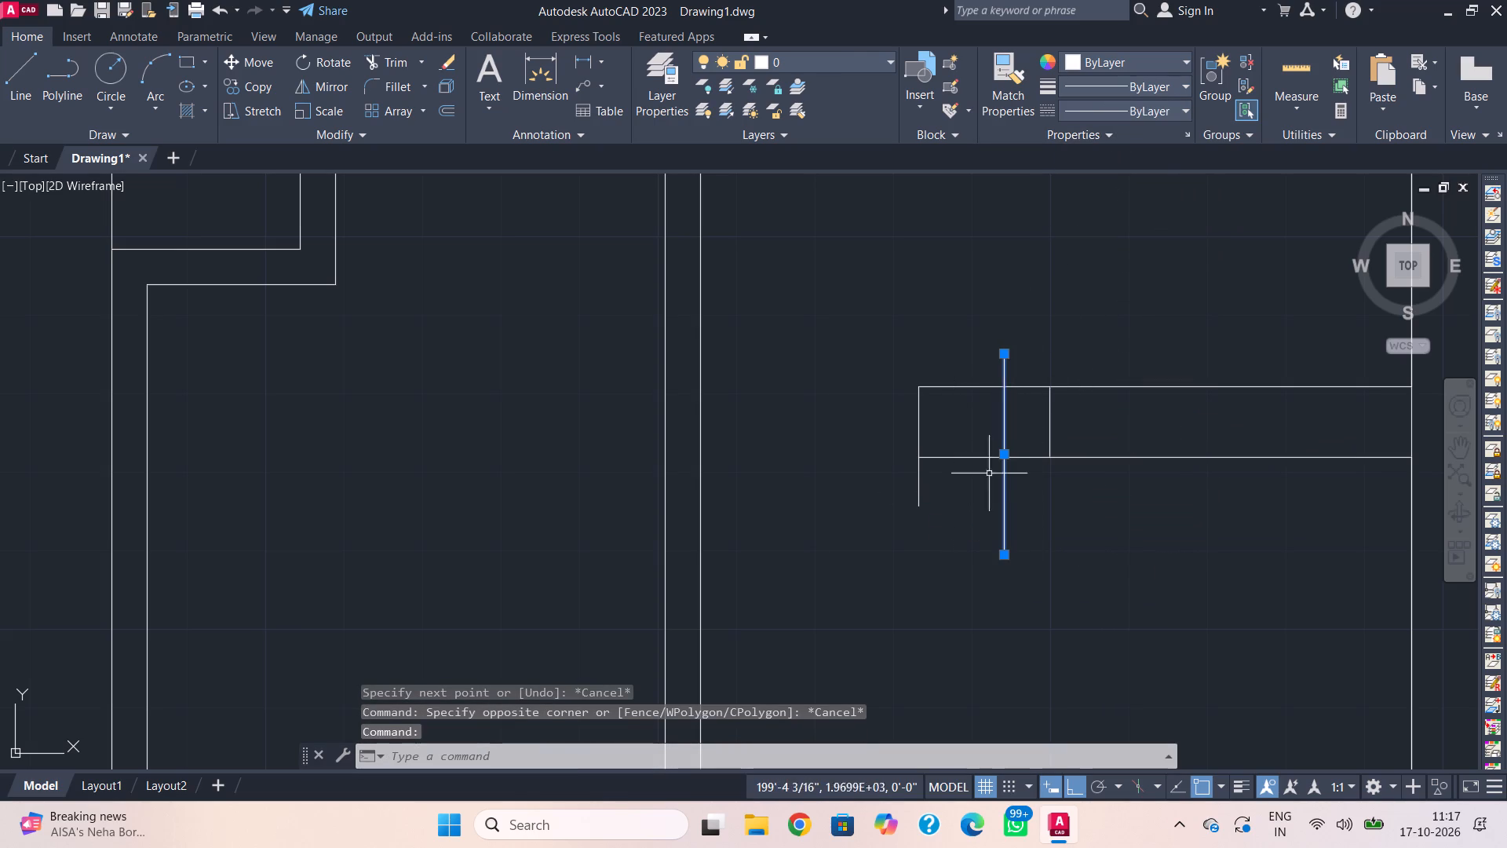
key(Escape)
Trim the vertical lines' overhanging ends and the stub's horizontal lines between the crossing line and the old end cap, leaving a closed block.
text(tr)
key(space)
drag(1047, 488, 1012, 495)
click(904, 482)
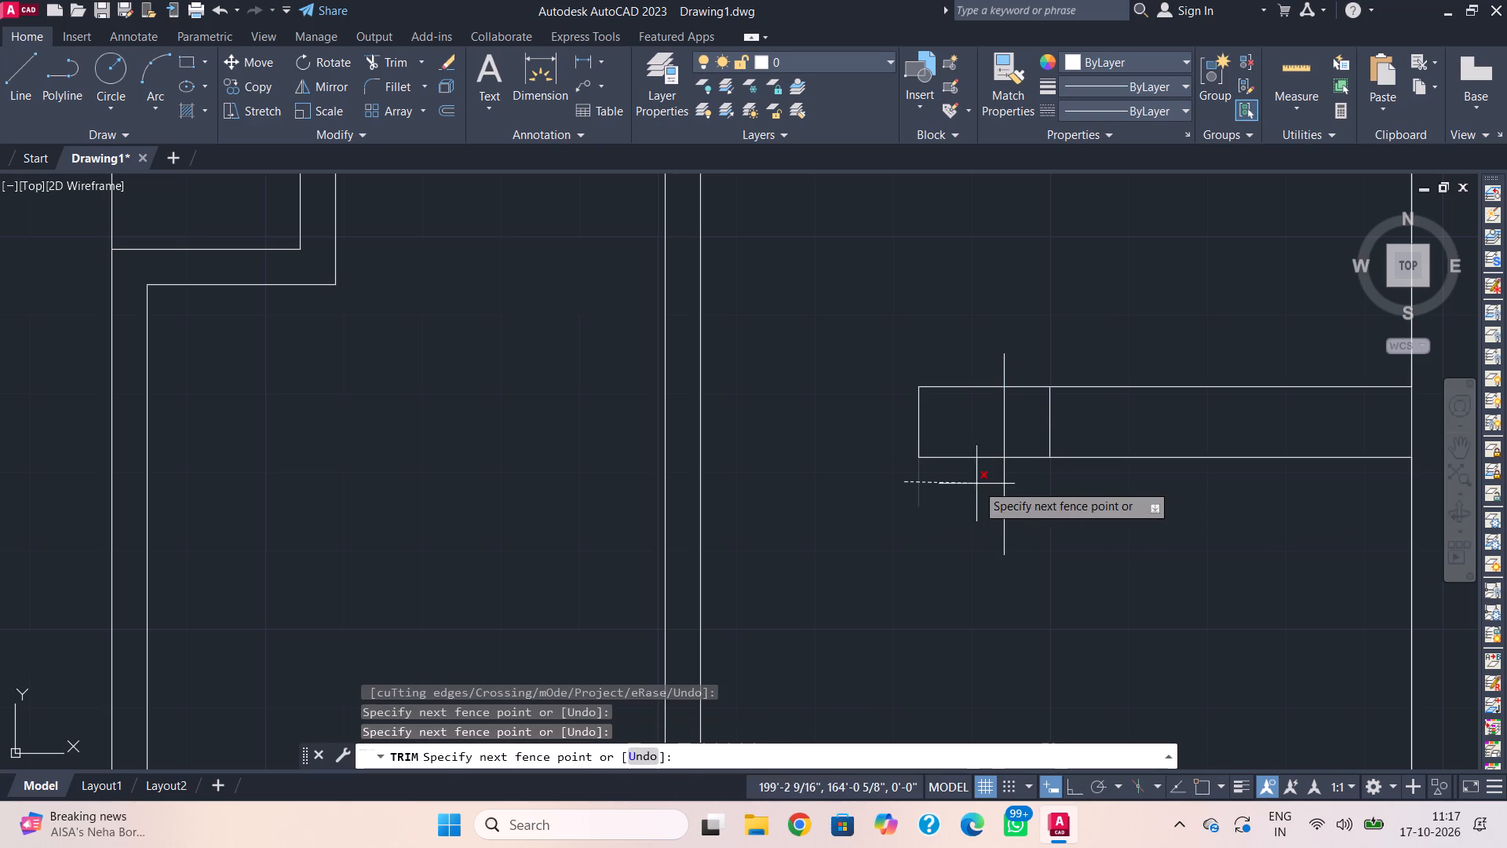
click(1036, 488)
click(1036, 441)
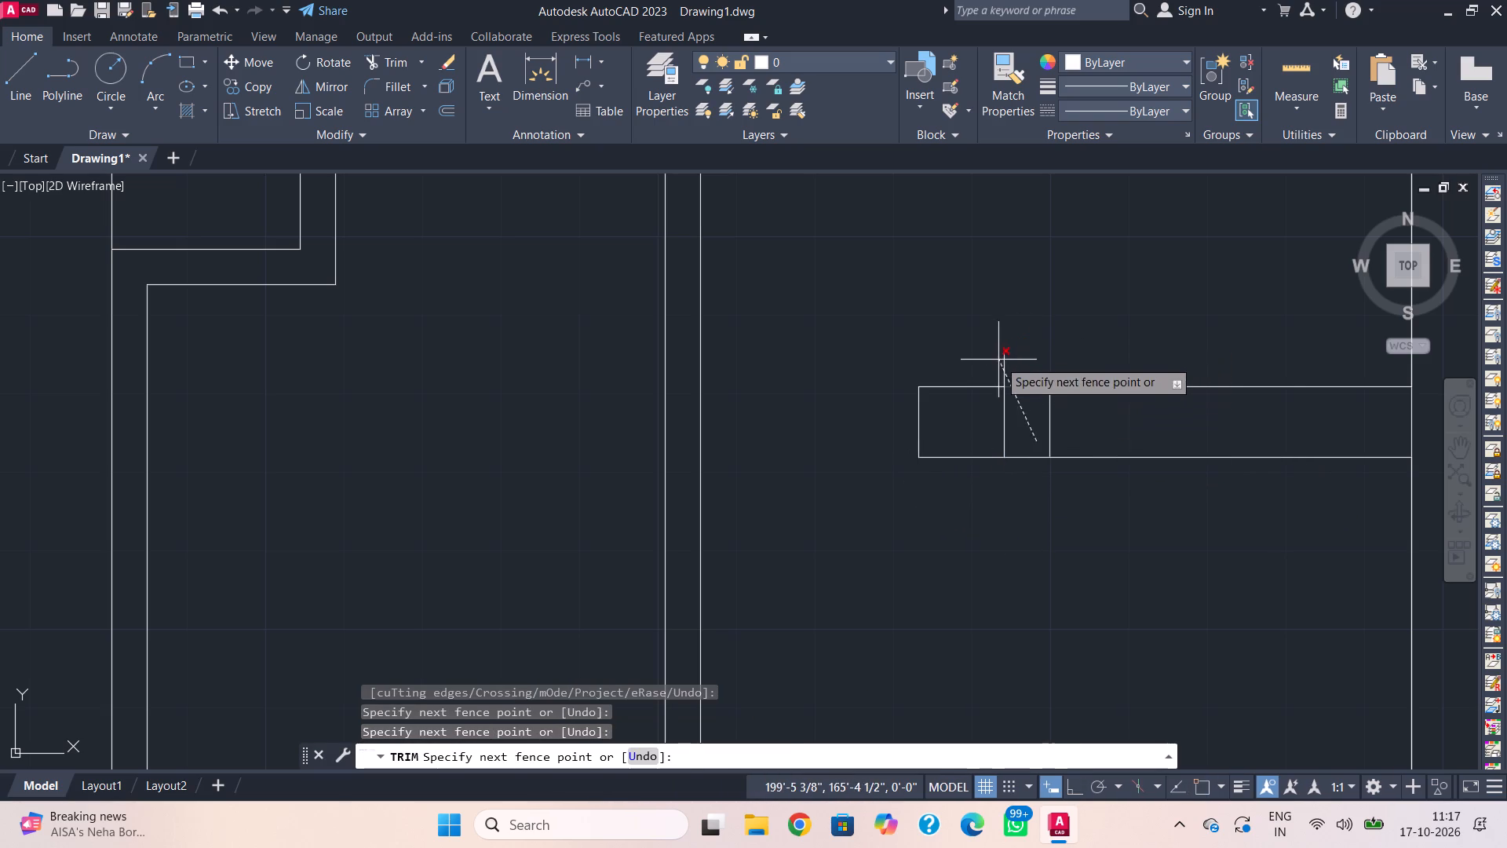
click(998, 360)
drag(1032, 444, 1032, 451)
click(1031, 469)
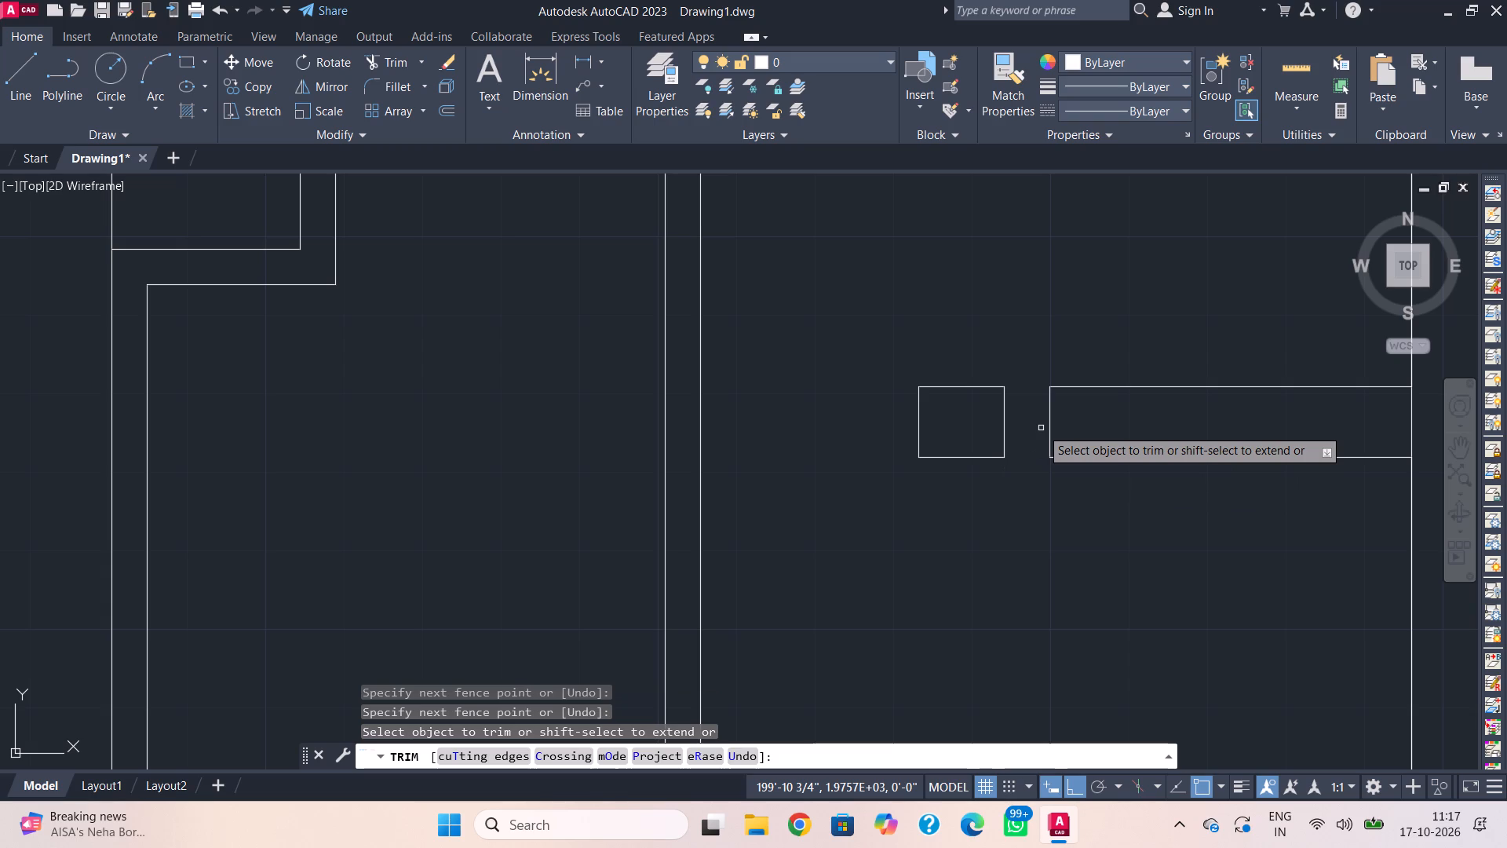
Trim away the old stub's end cap and both its horizontal lines up to the outer wall.
click(1042, 423)
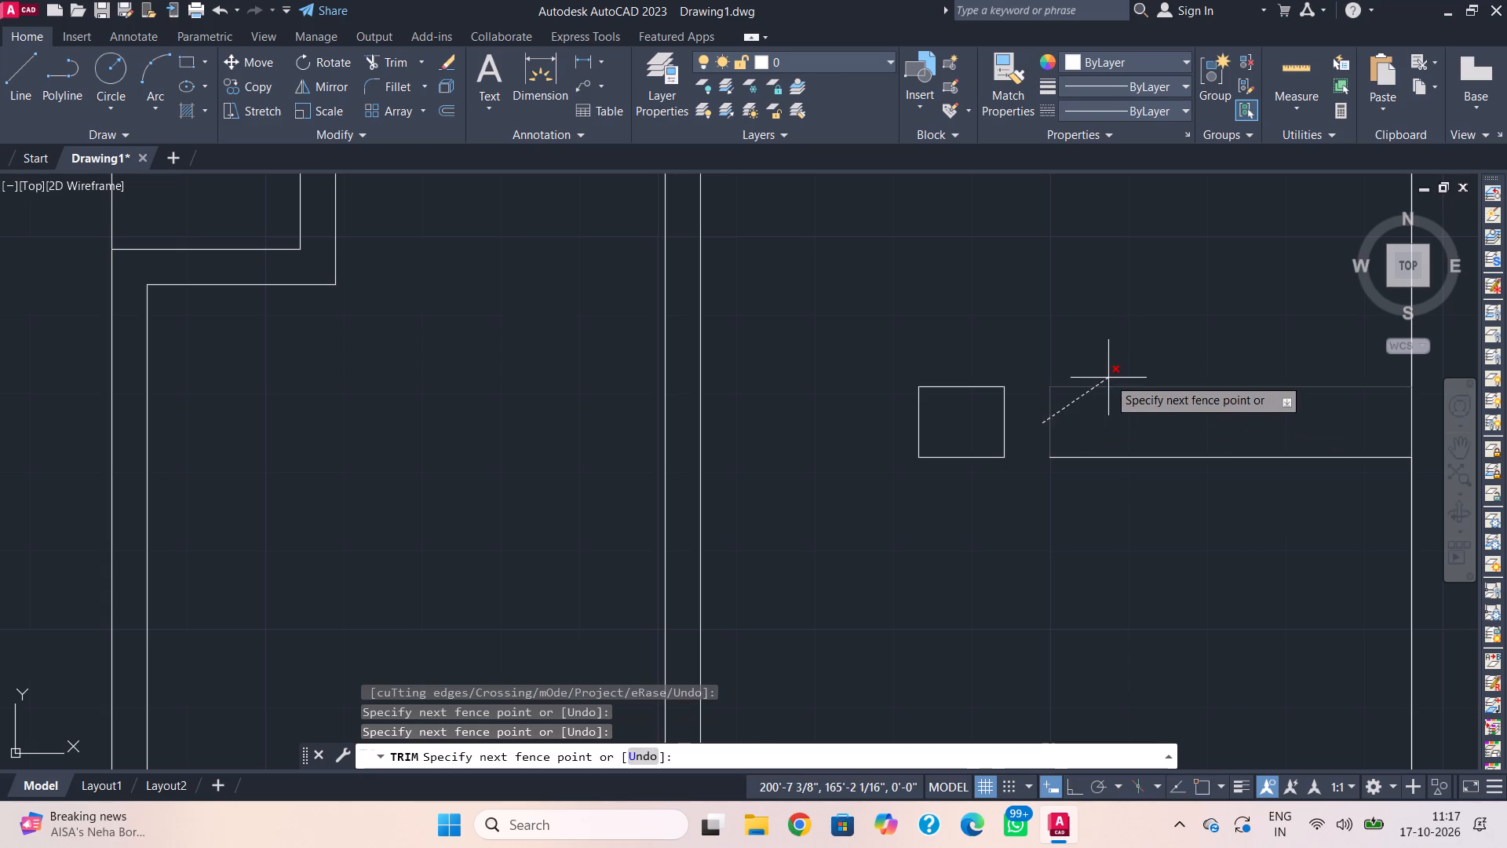
click(1108, 378)
click(1114, 462)
click(1114, 433)
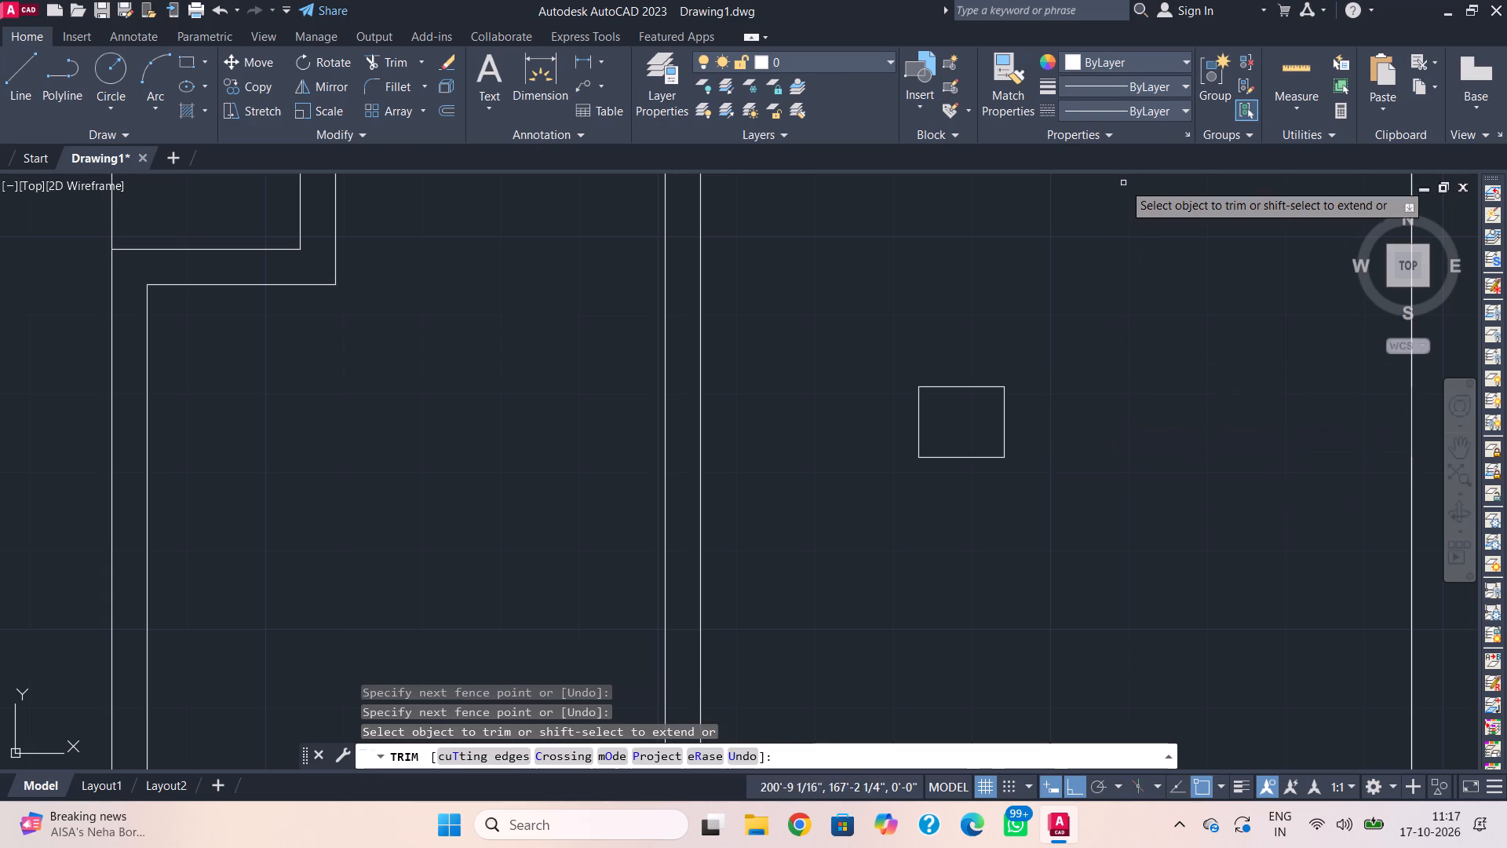
With the dashed ACAD_ISO02W100 linetype, draw a horizontal line from the small block's upper corner across and past the outer wall.
click(1144, 115)
click(1136, 176)
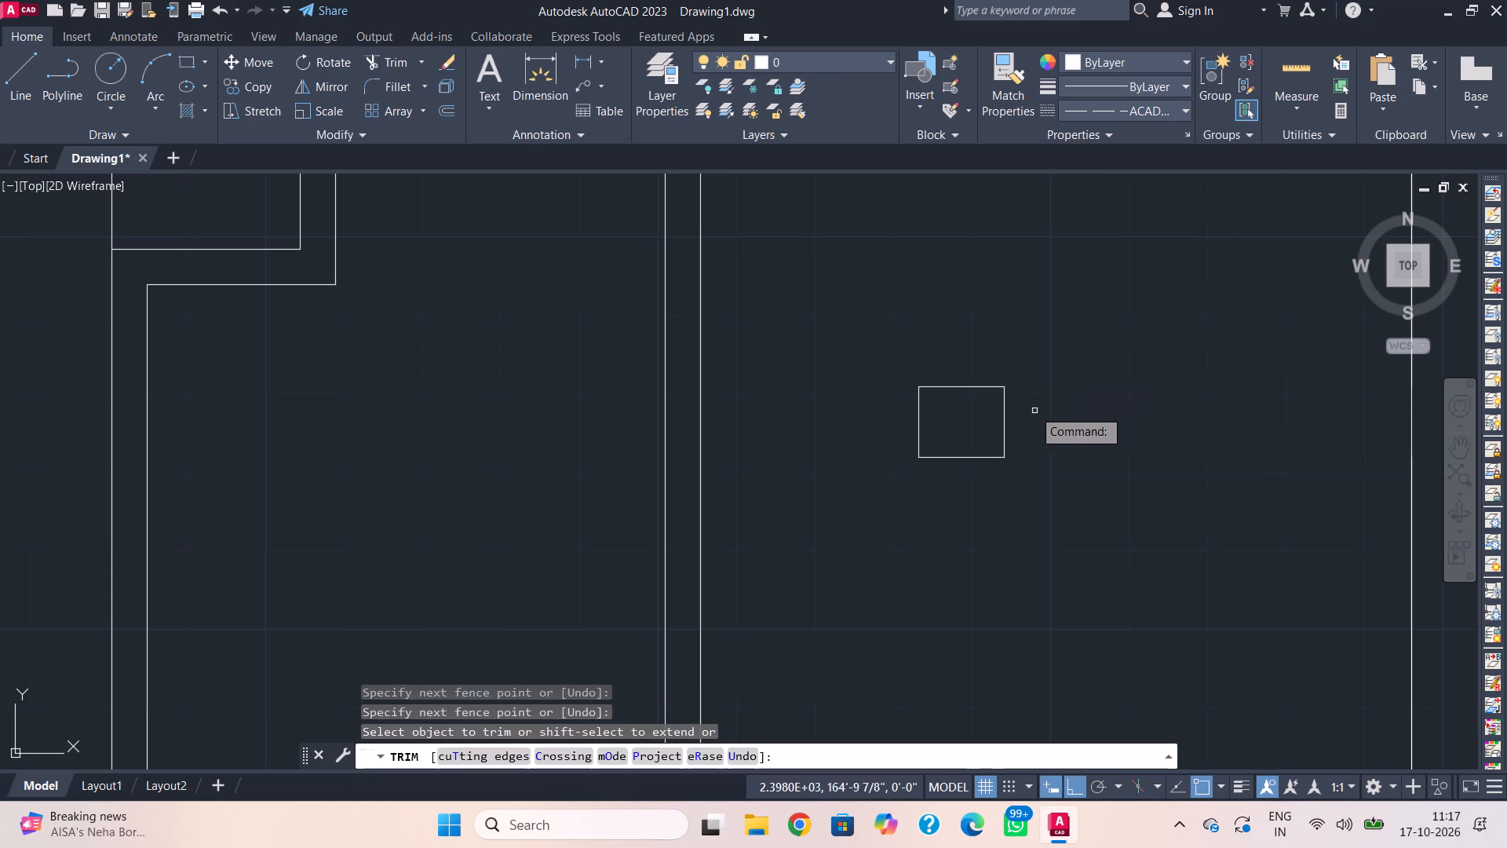
key(Escape)
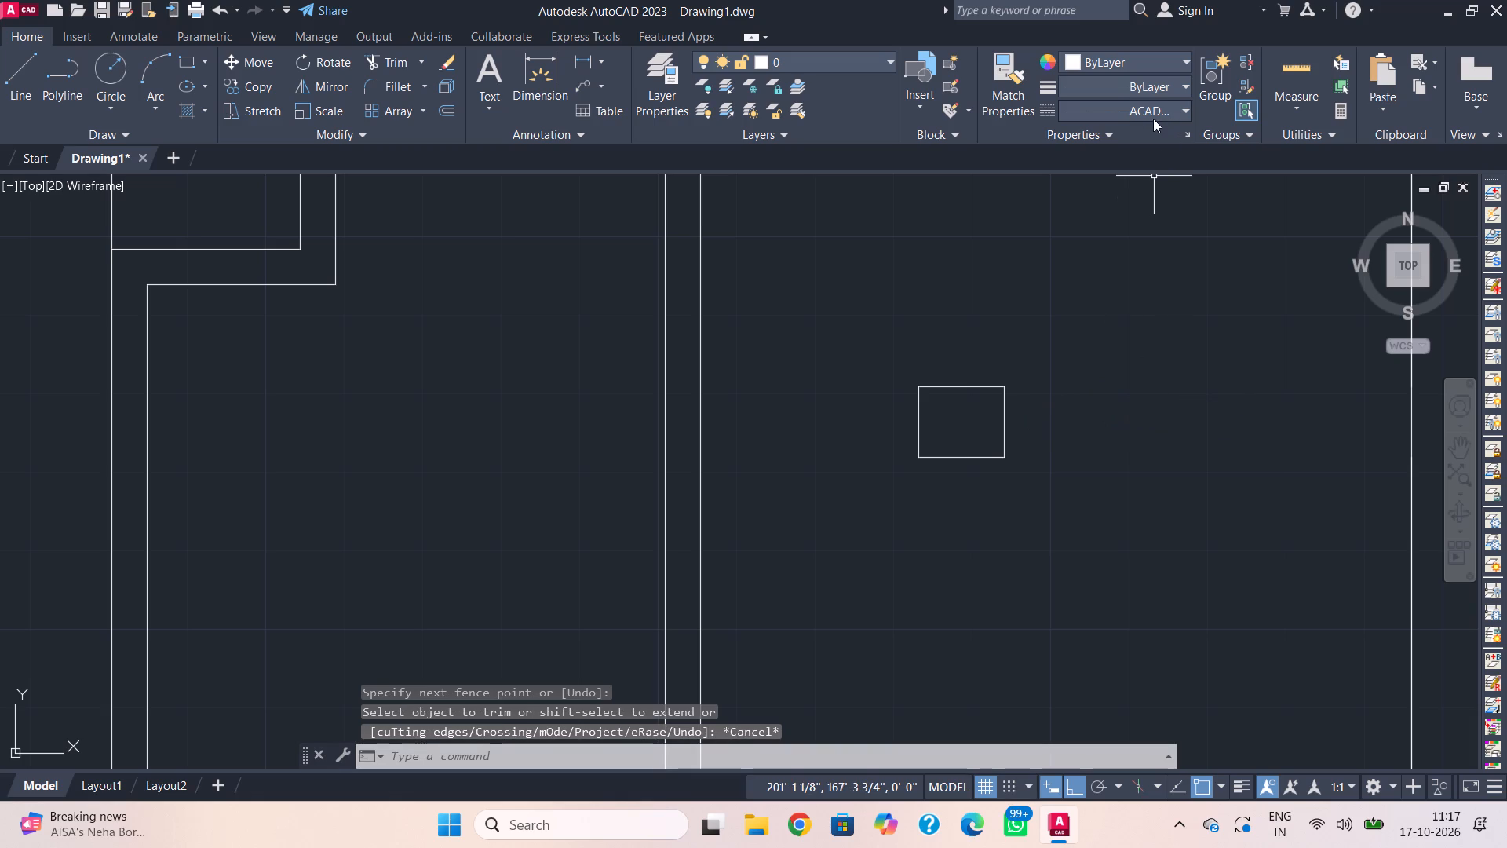
click(30, 93)
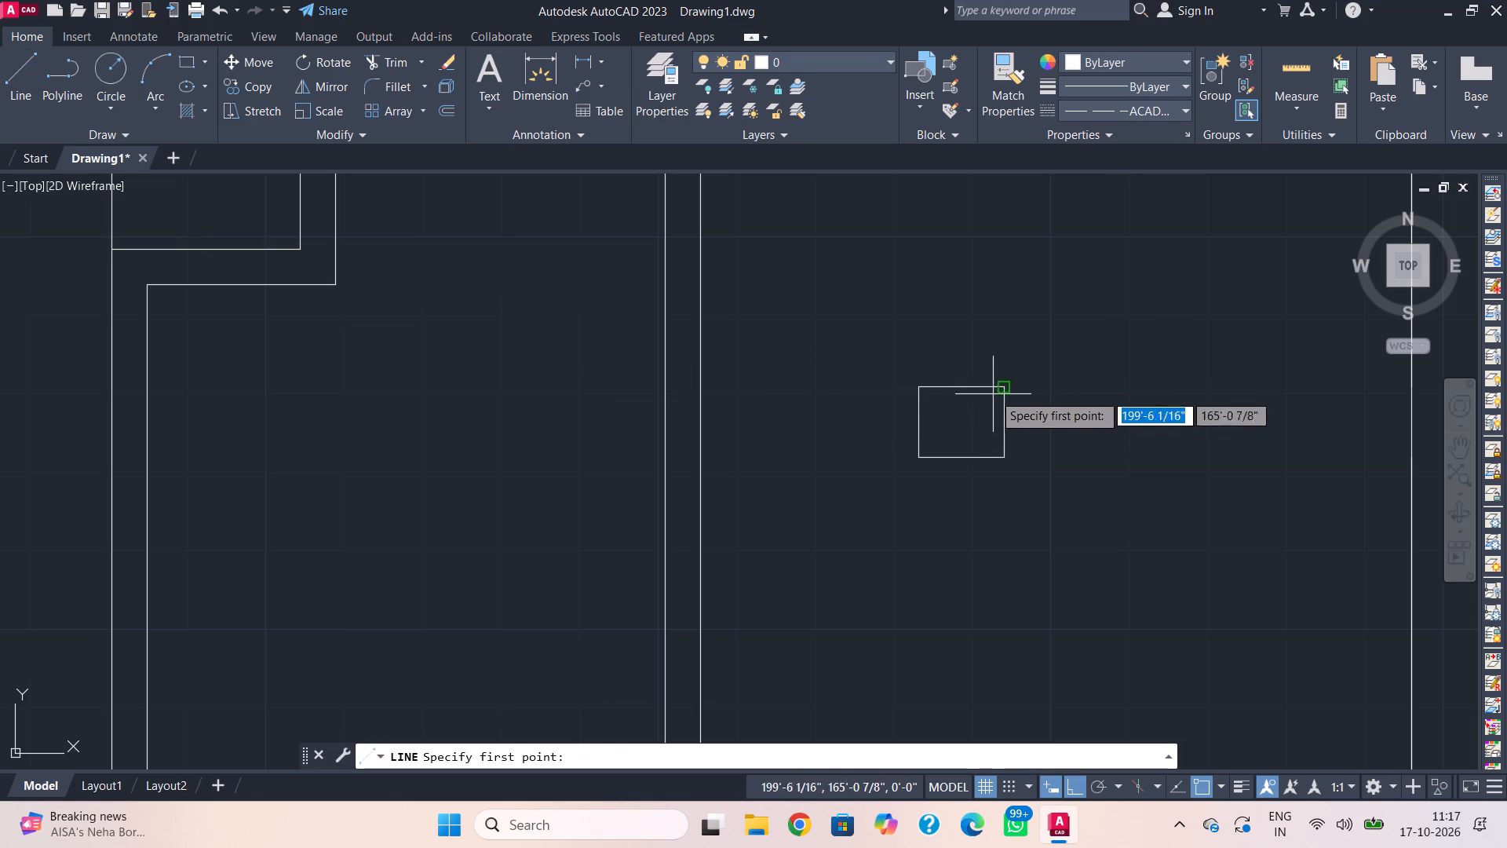
click(1005, 391)
scroll(1211, 401, down, 1)
middle_drag(1209, 403, 963, 401)
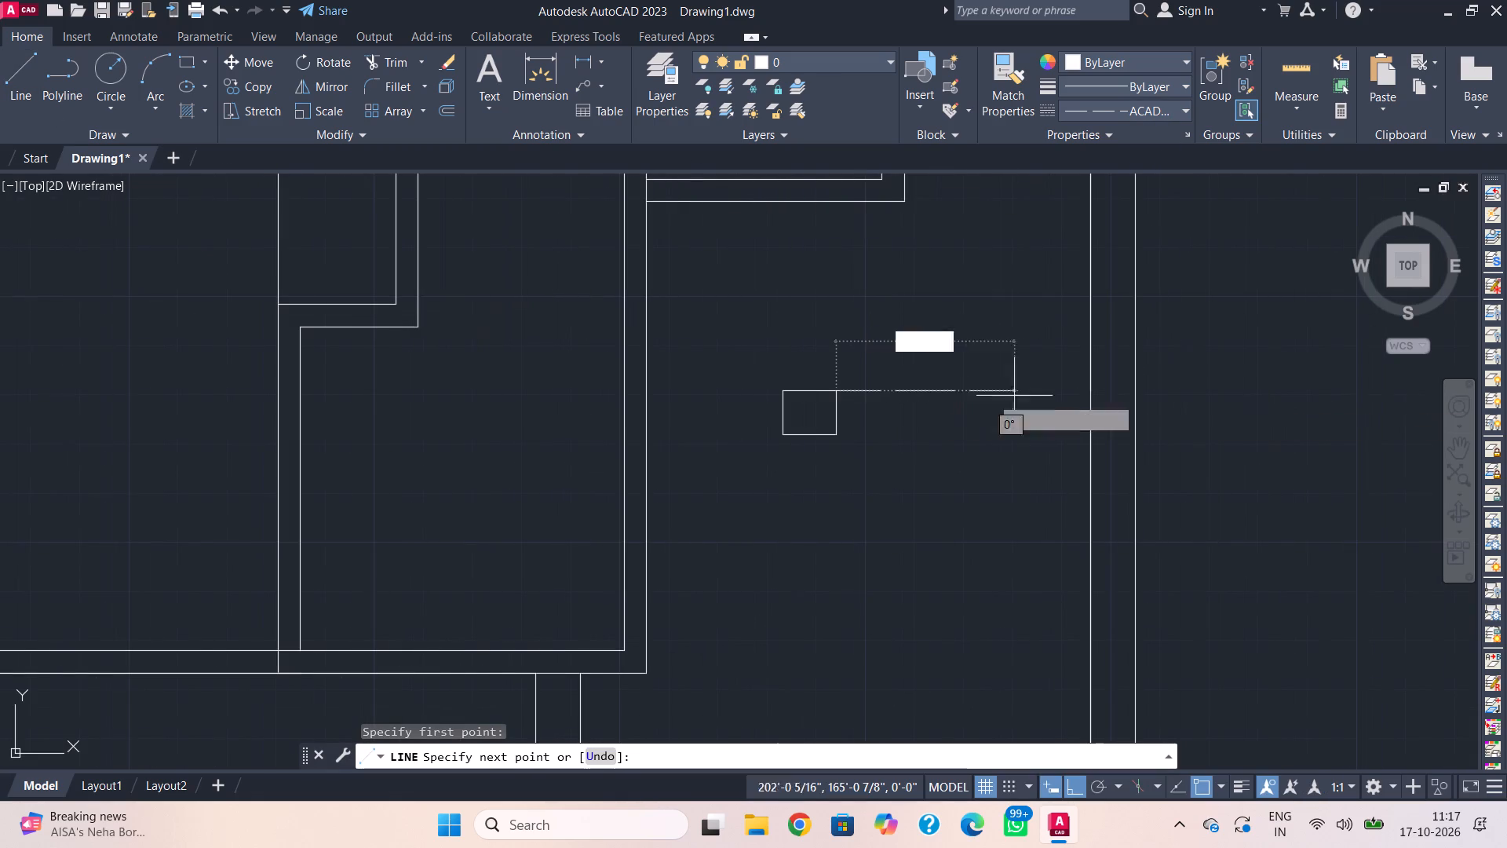
click(1209, 393)
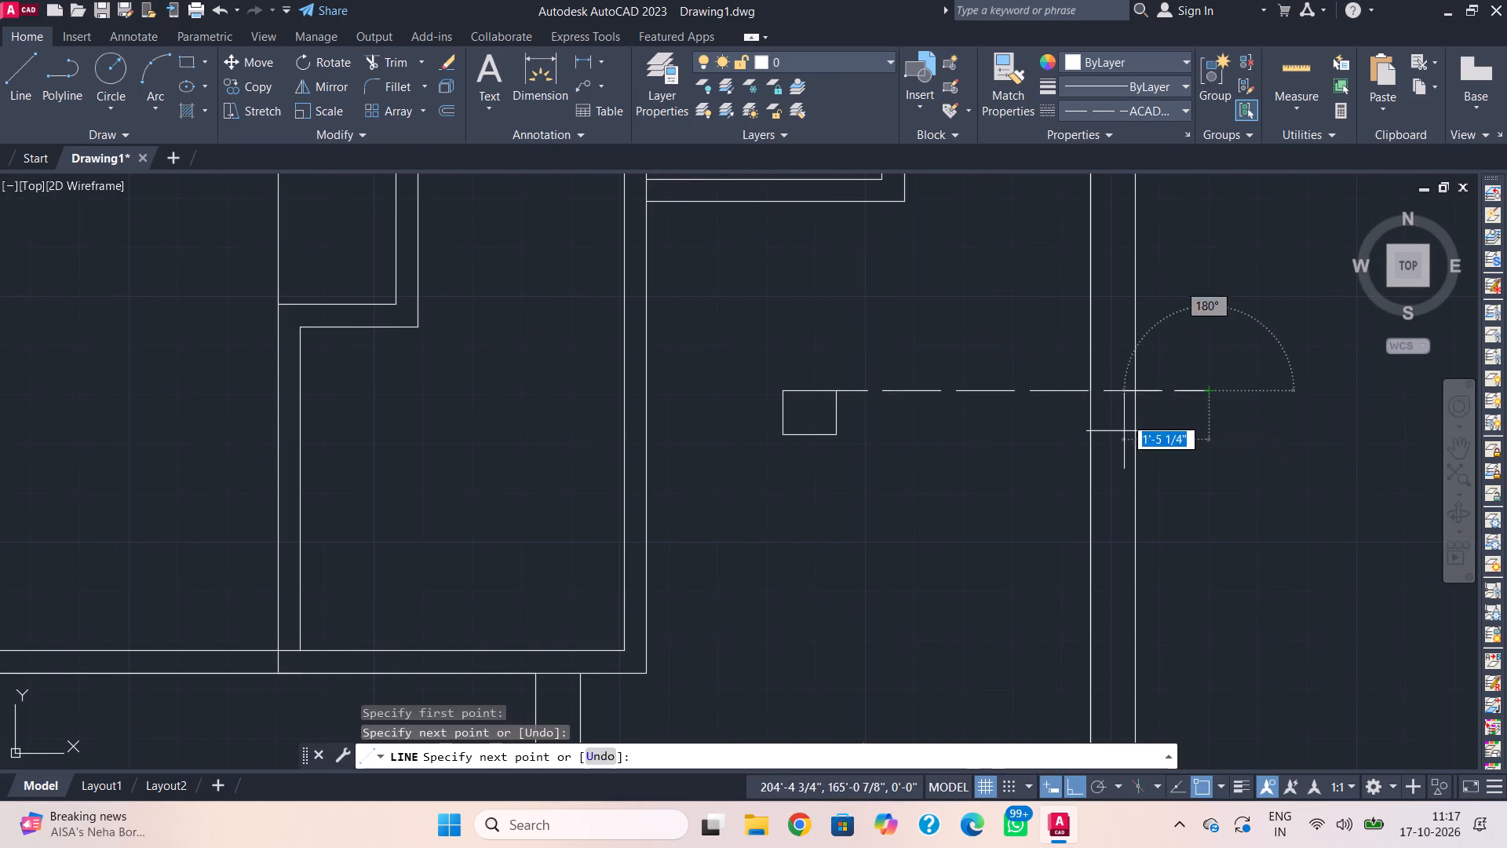
key(Escape)
Draw a second dashed horizontal line from the small block's lower corner across and past the outer wall.
text(l)
key(space)
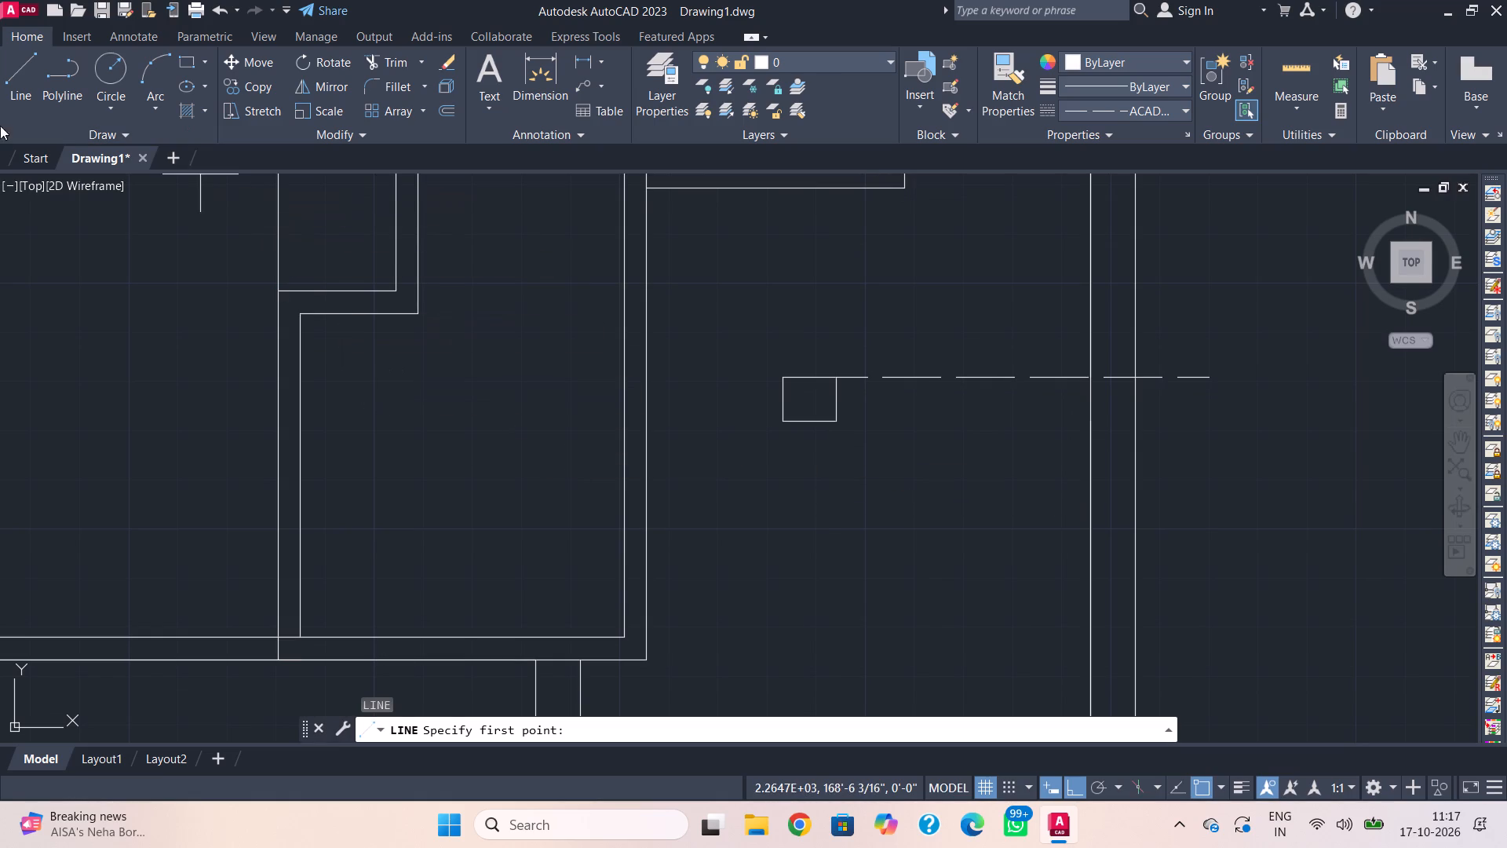
click(12, 78)
click(832, 425)
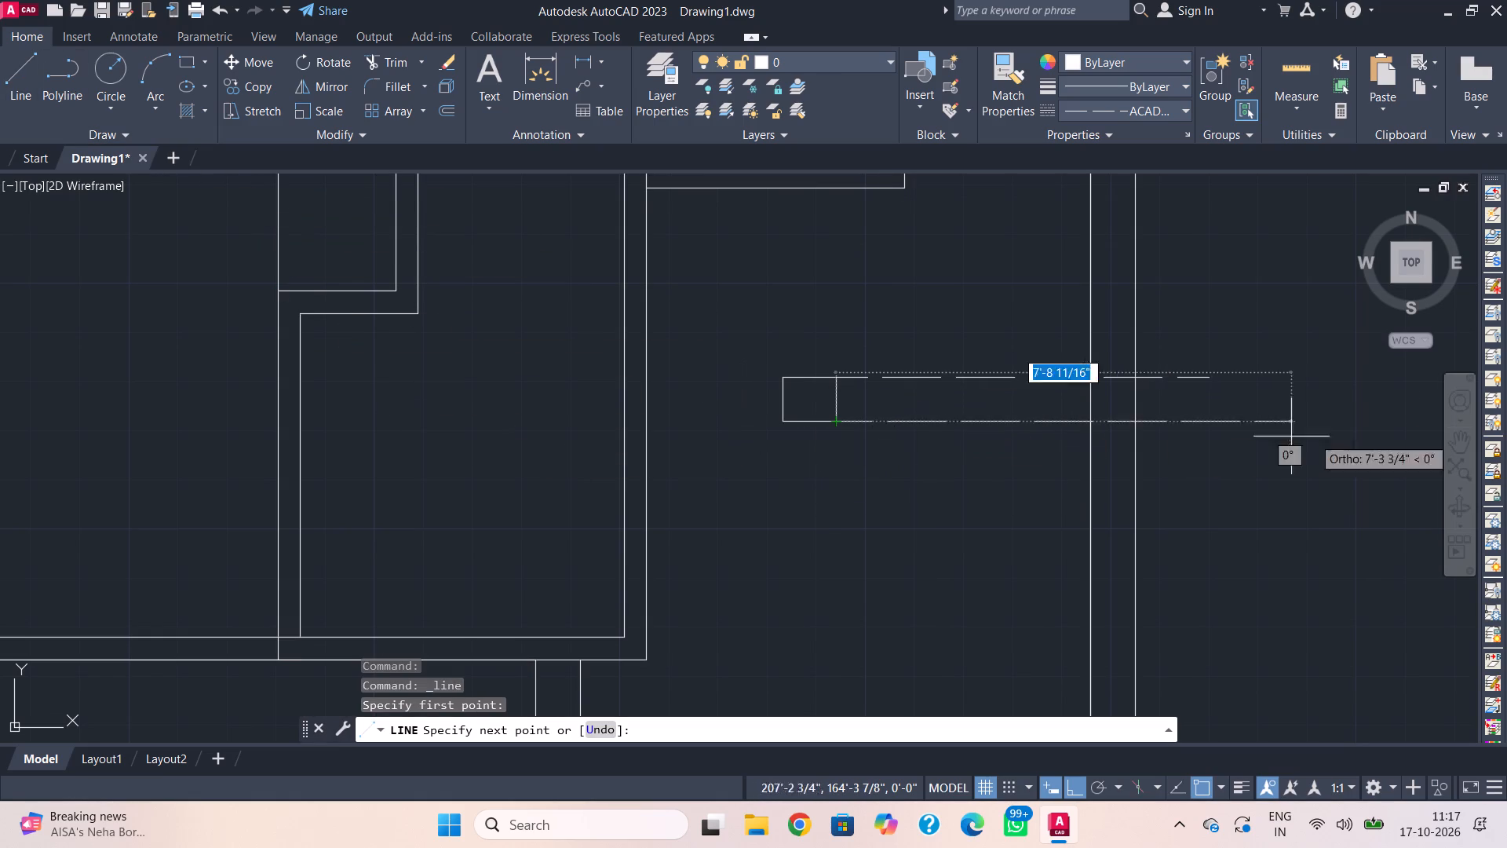
click(1261, 443)
key(Escape)
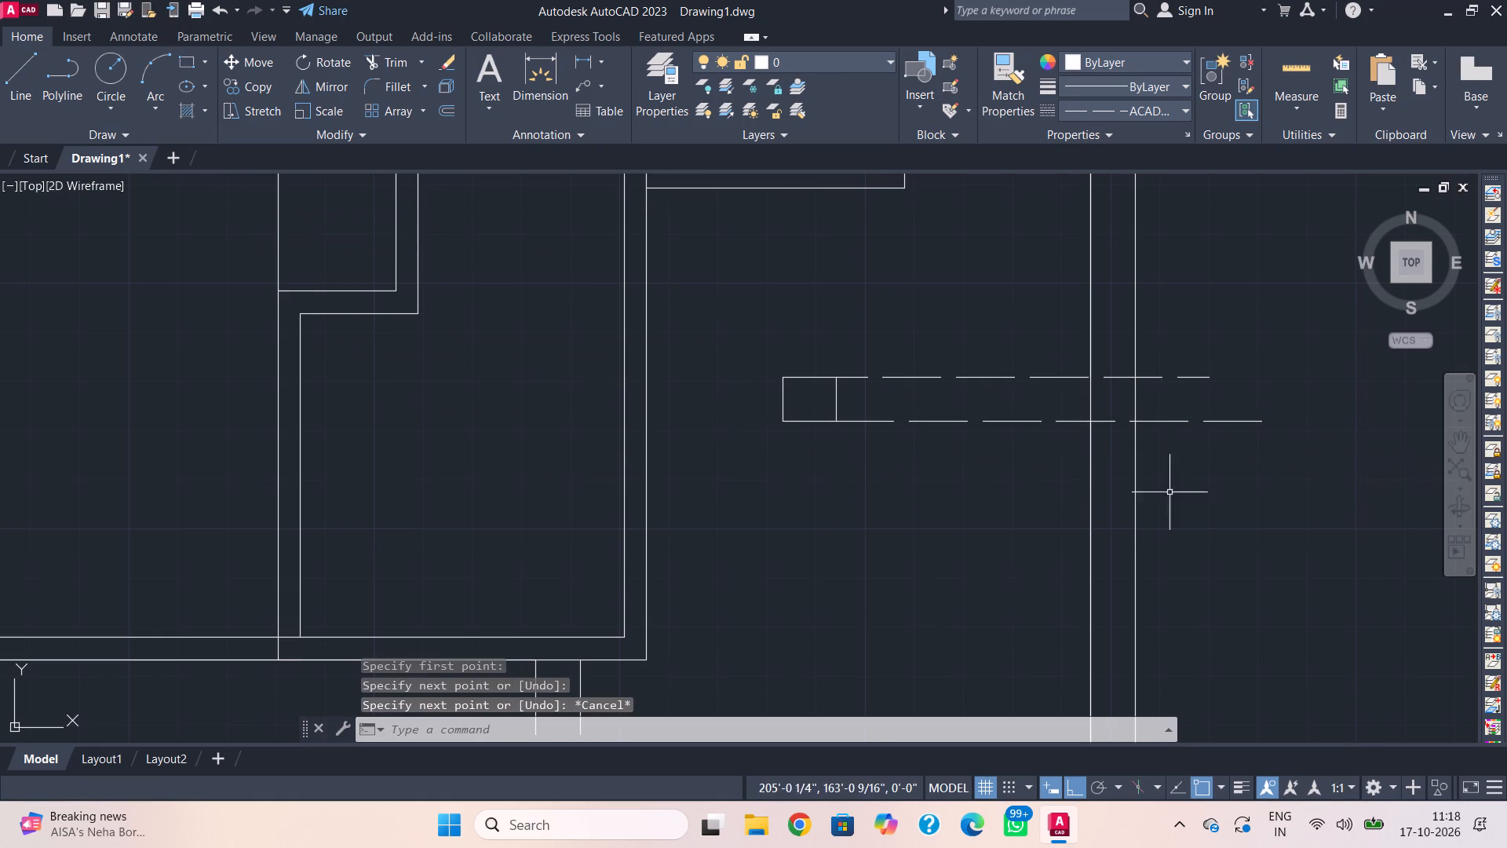
Trim both dashed lines' ends that overhang past the outer wall's outer face.
text(tr)
key(space)
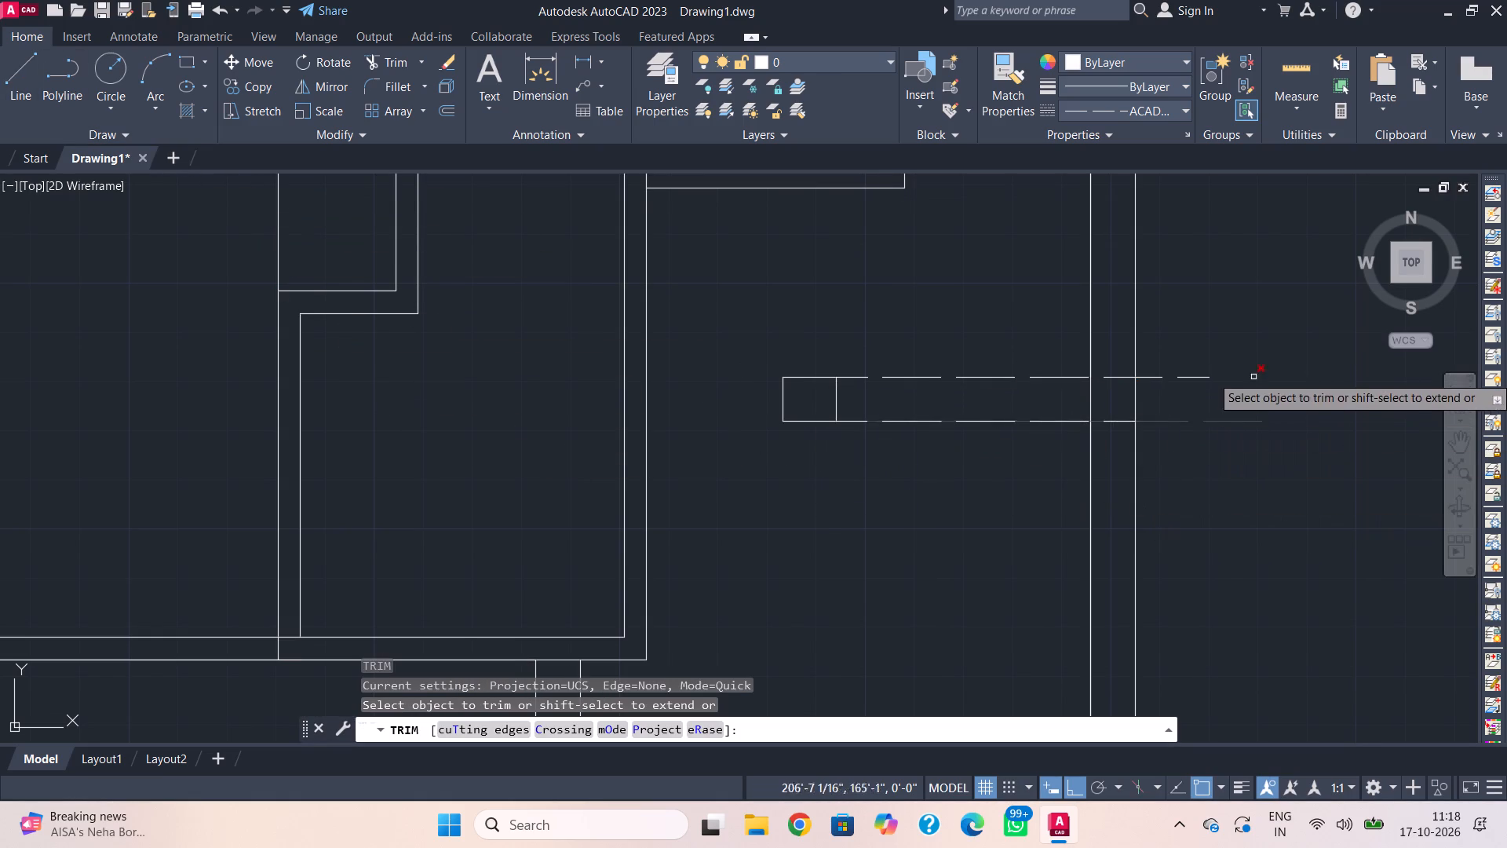
click(1184, 346)
click(1184, 435)
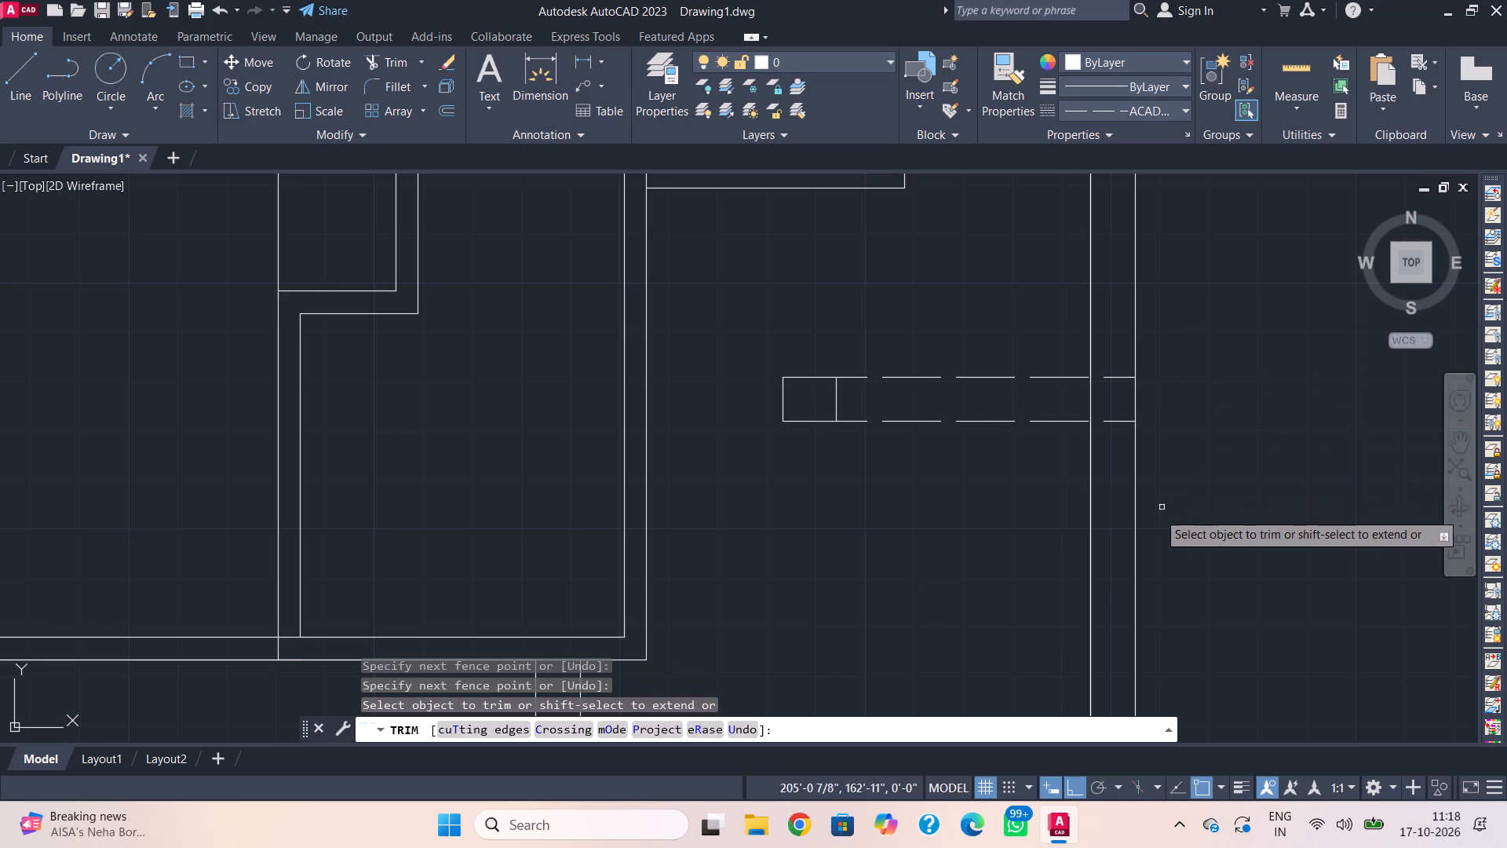
key(Escape)
Extend the upper interior wall's top line across to the east outer wall's outer face.
scroll(1111, 557, down, 2)
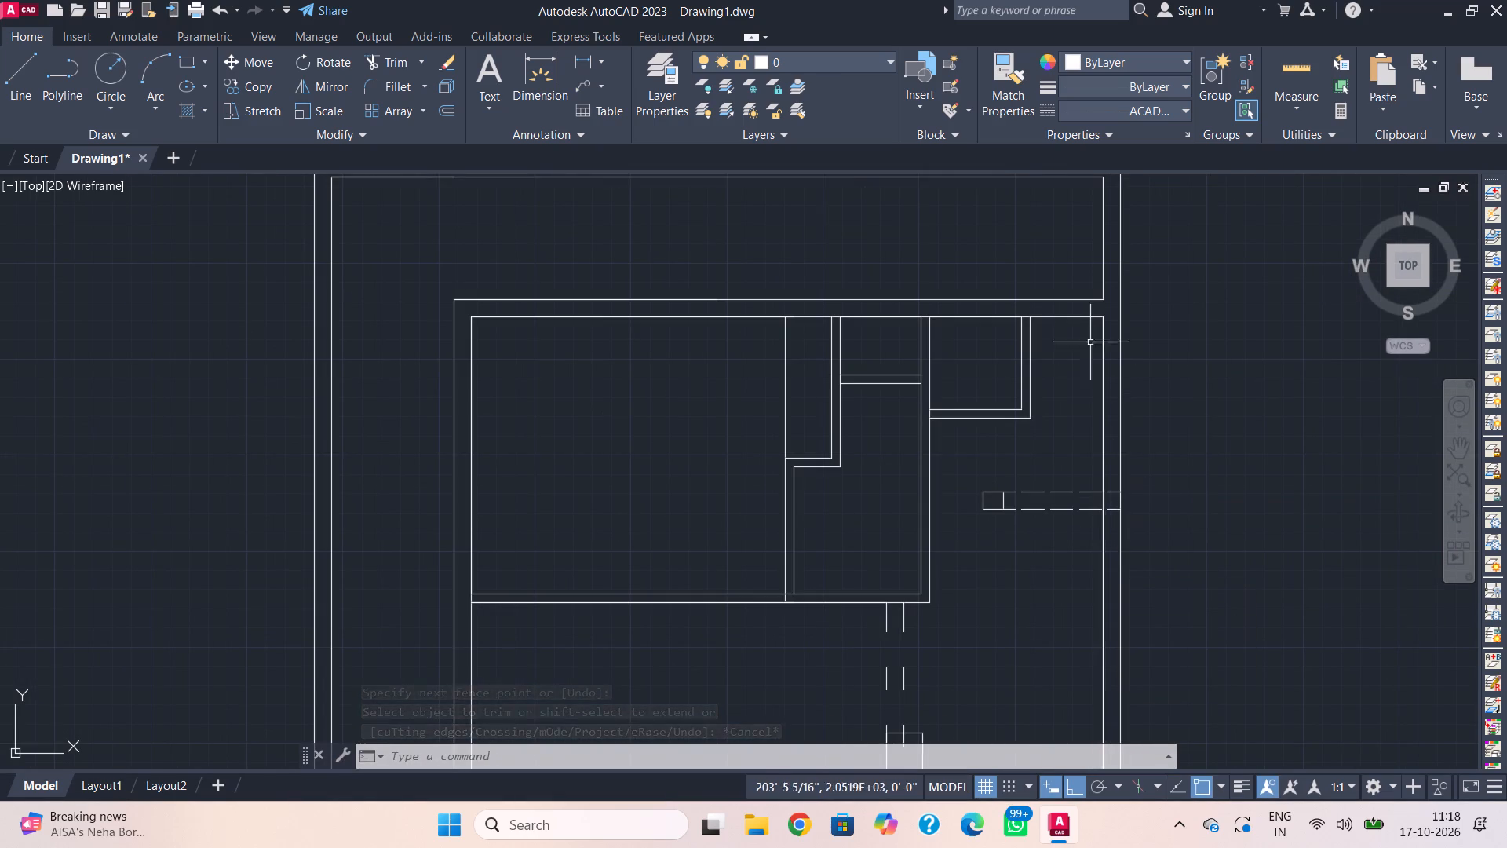
middle_drag(1088, 332, 1054, 456)
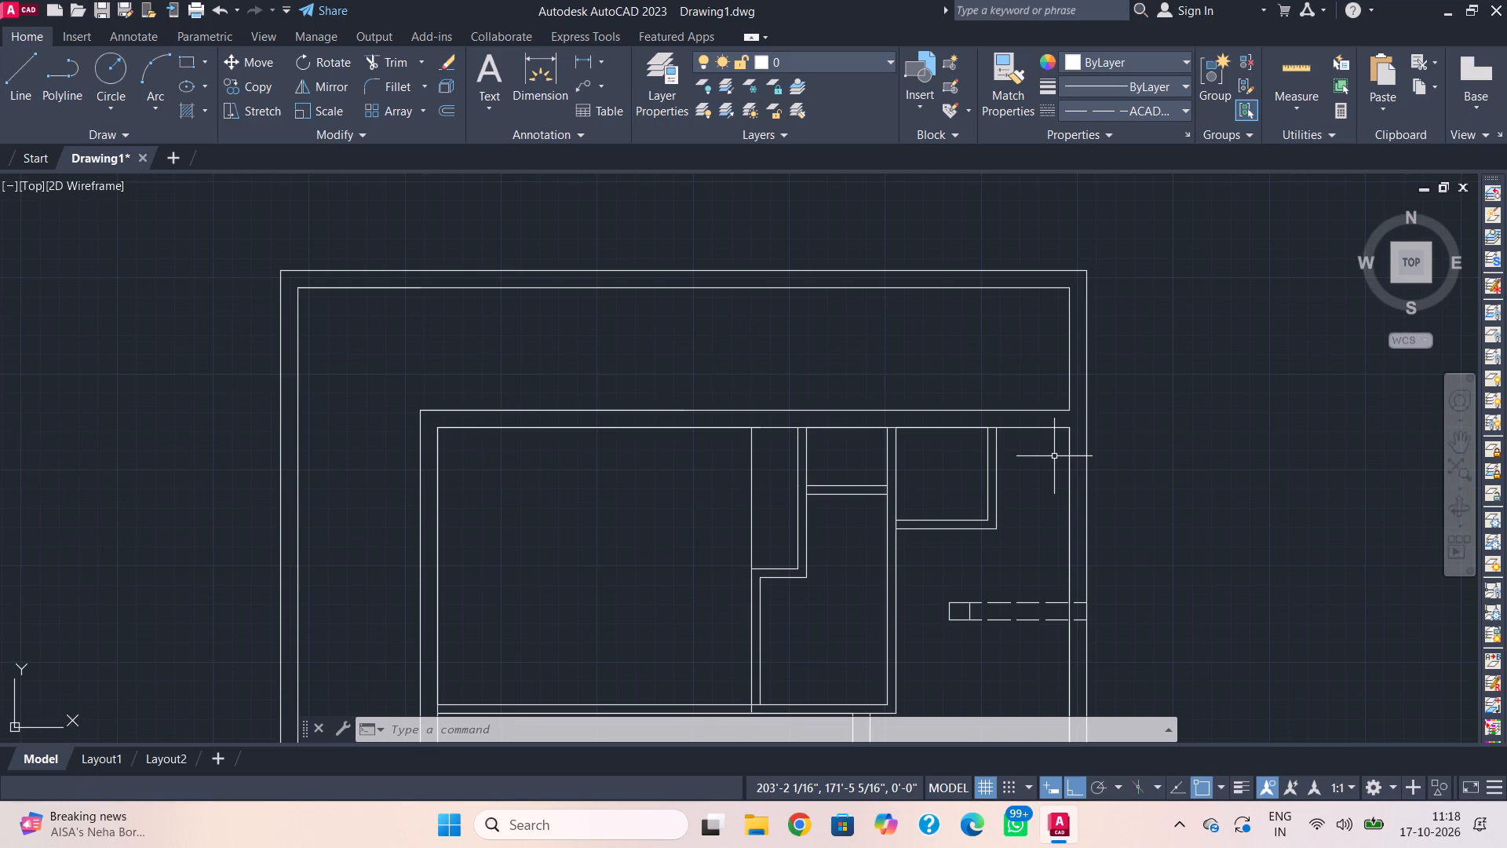
text(ex)
key(space)
click(1058, 408)
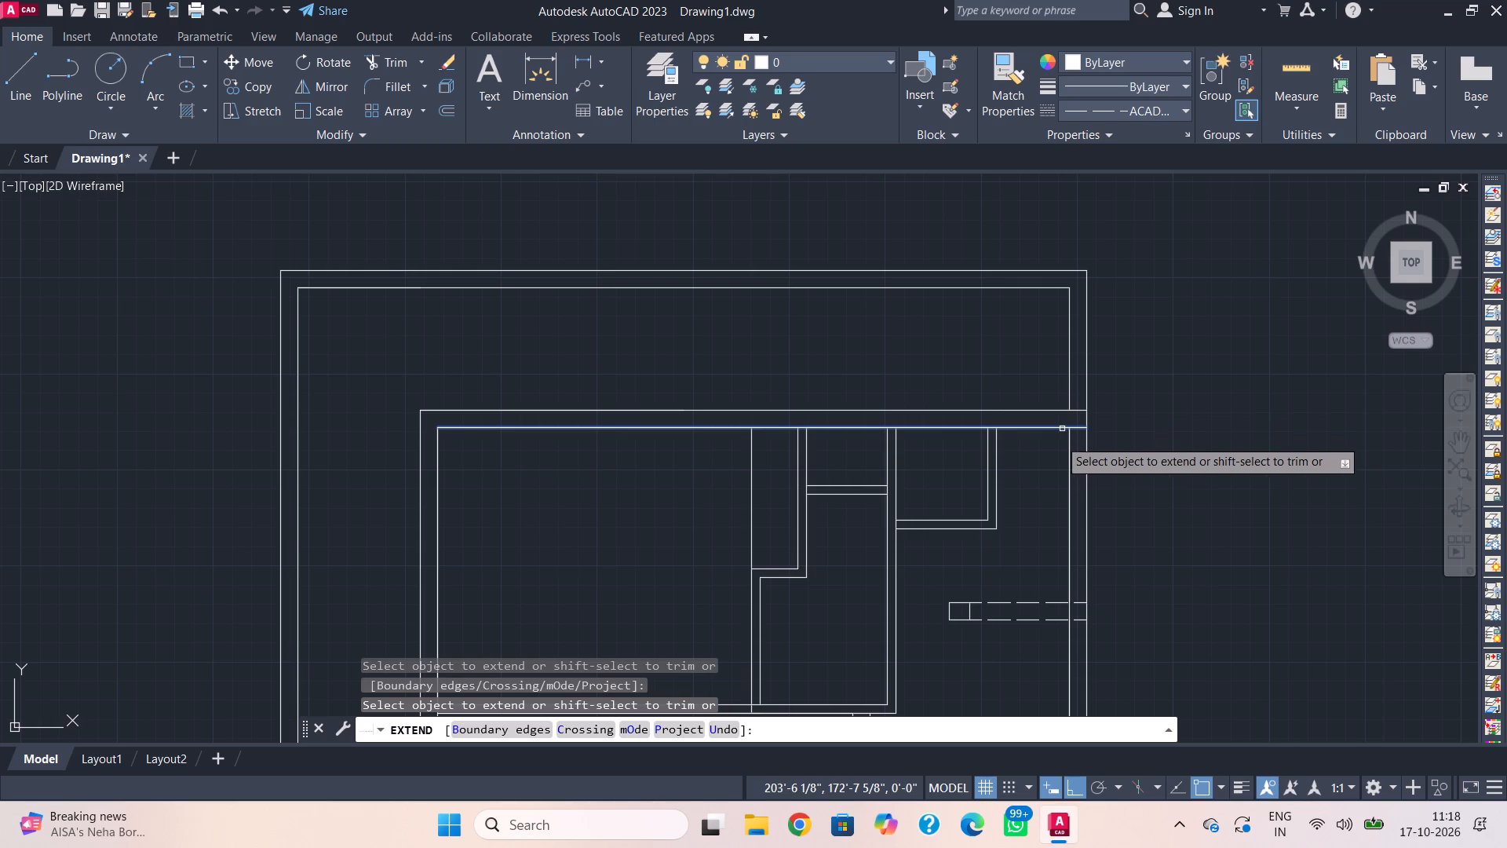
key(Escape)
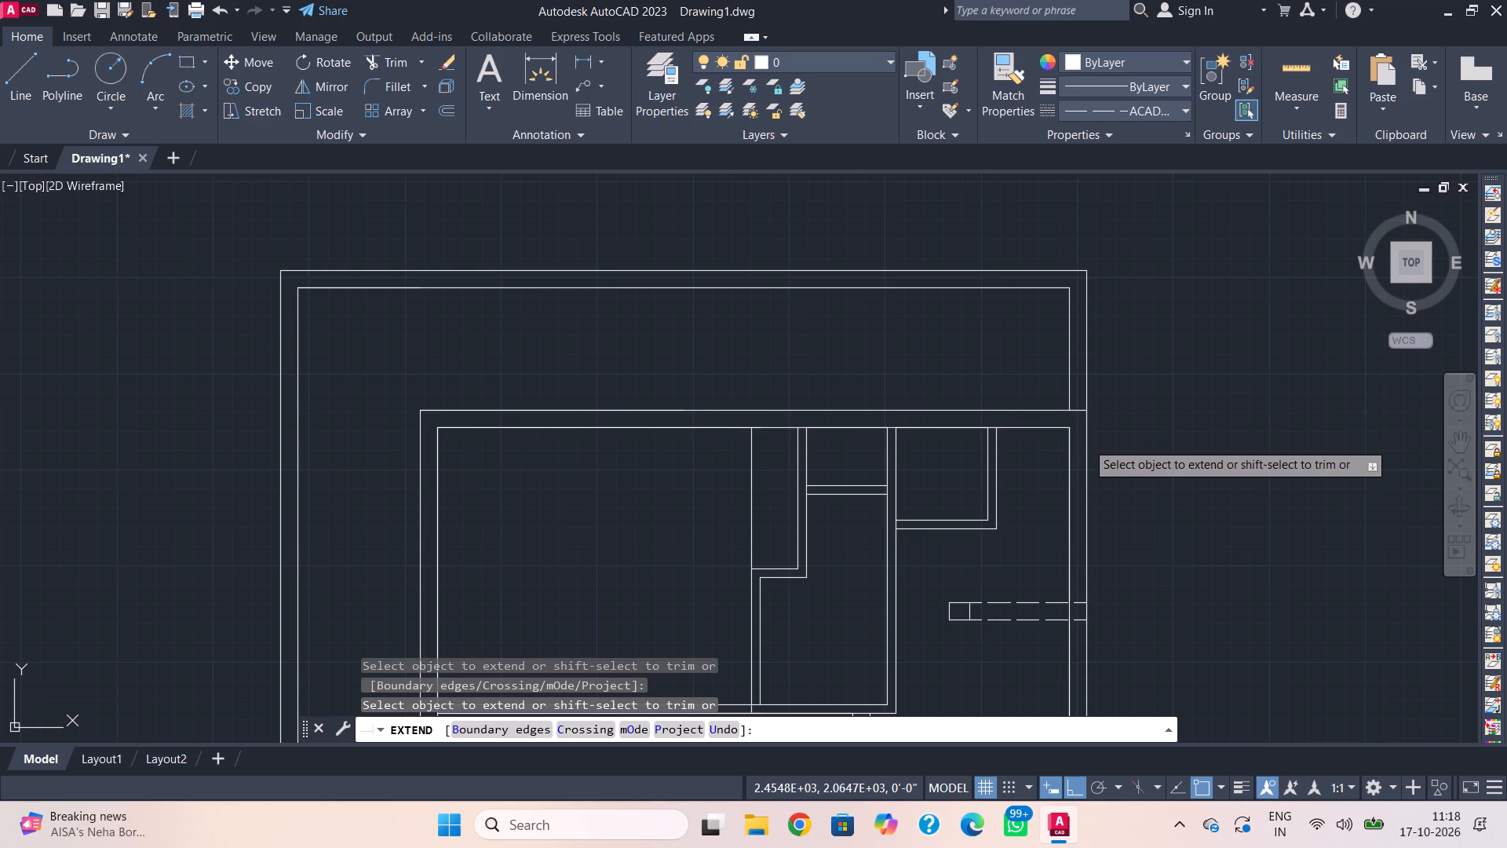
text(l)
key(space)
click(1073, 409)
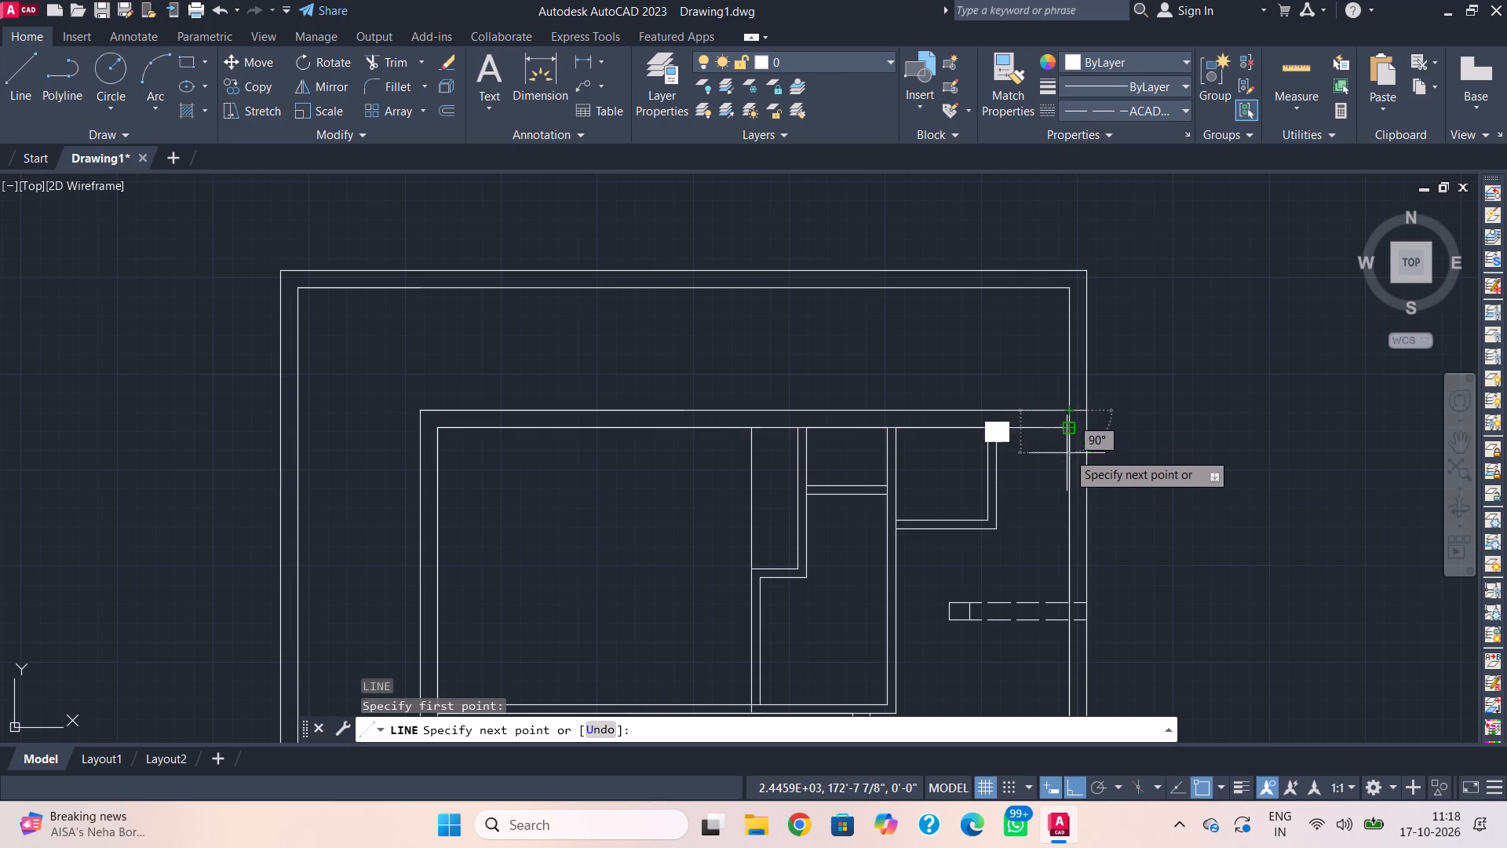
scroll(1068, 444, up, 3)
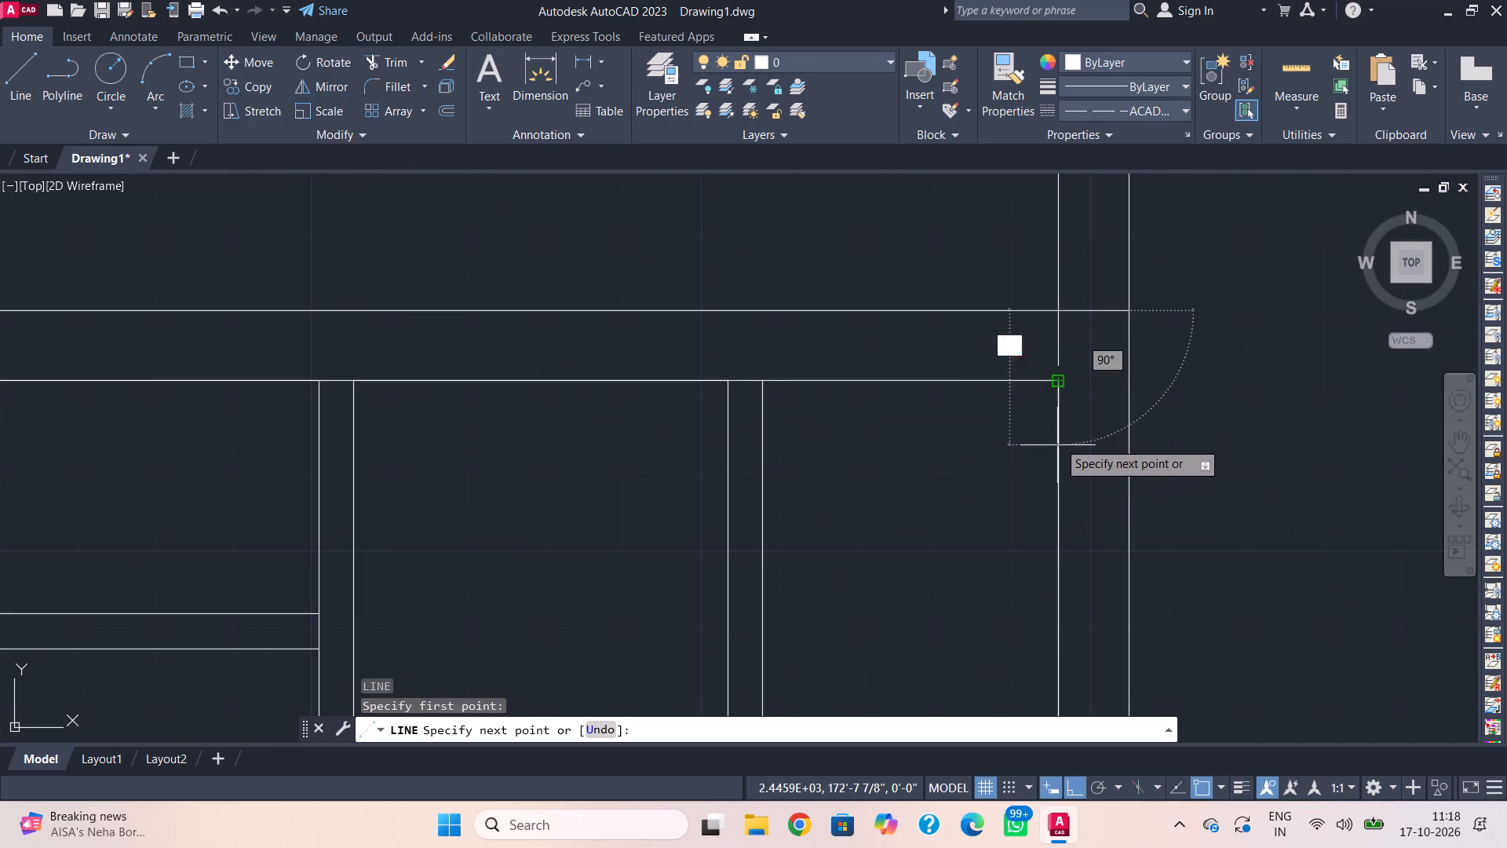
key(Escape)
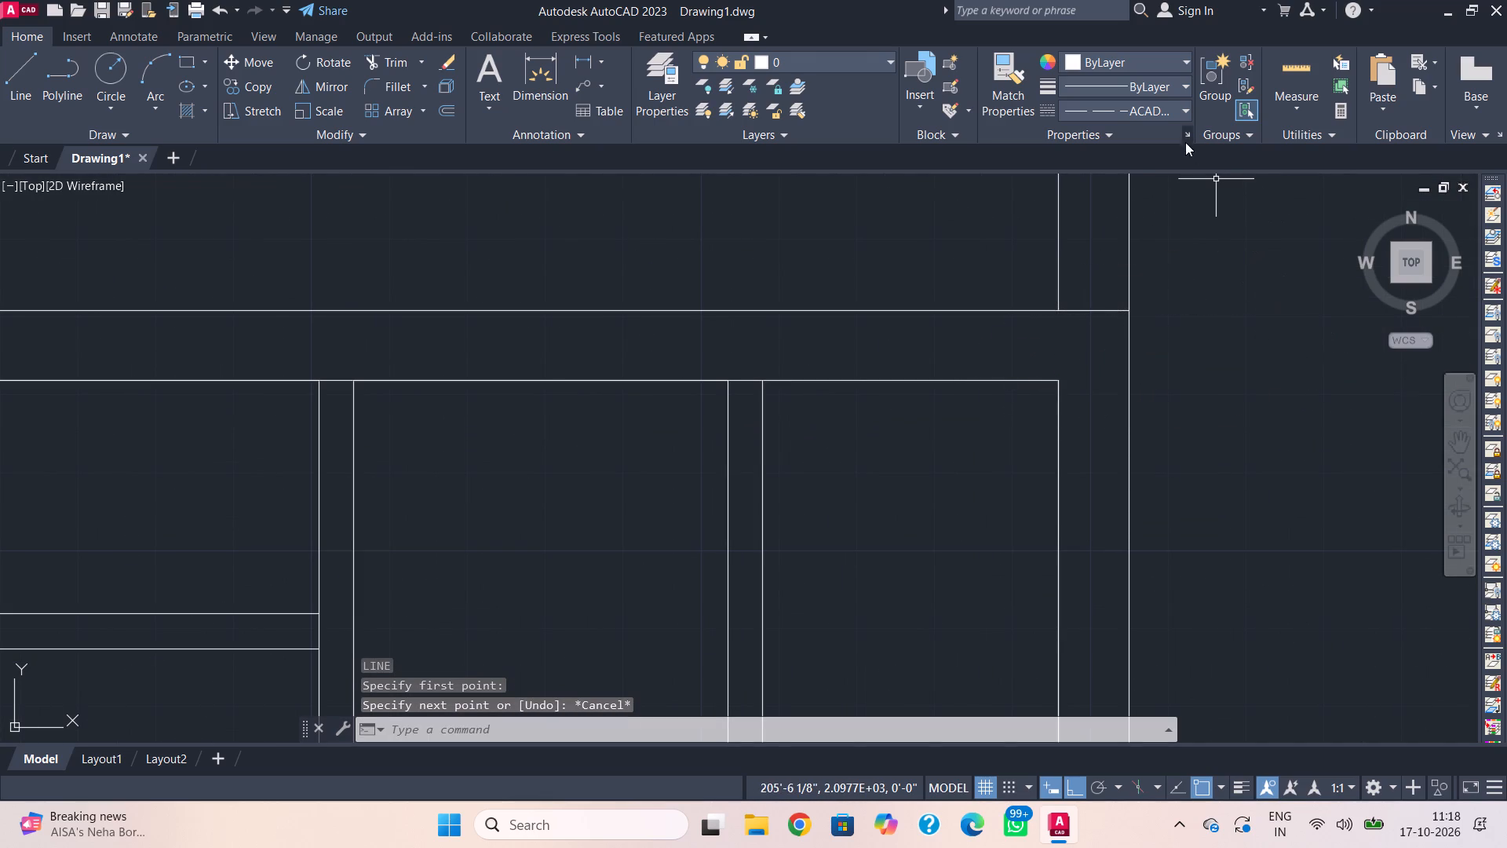
With the linetype set back to ByLayer, draw a vertical line closing the outer wall's inner face between the upper wall's two lines.
click(1165, 110)
click(1154, 137)
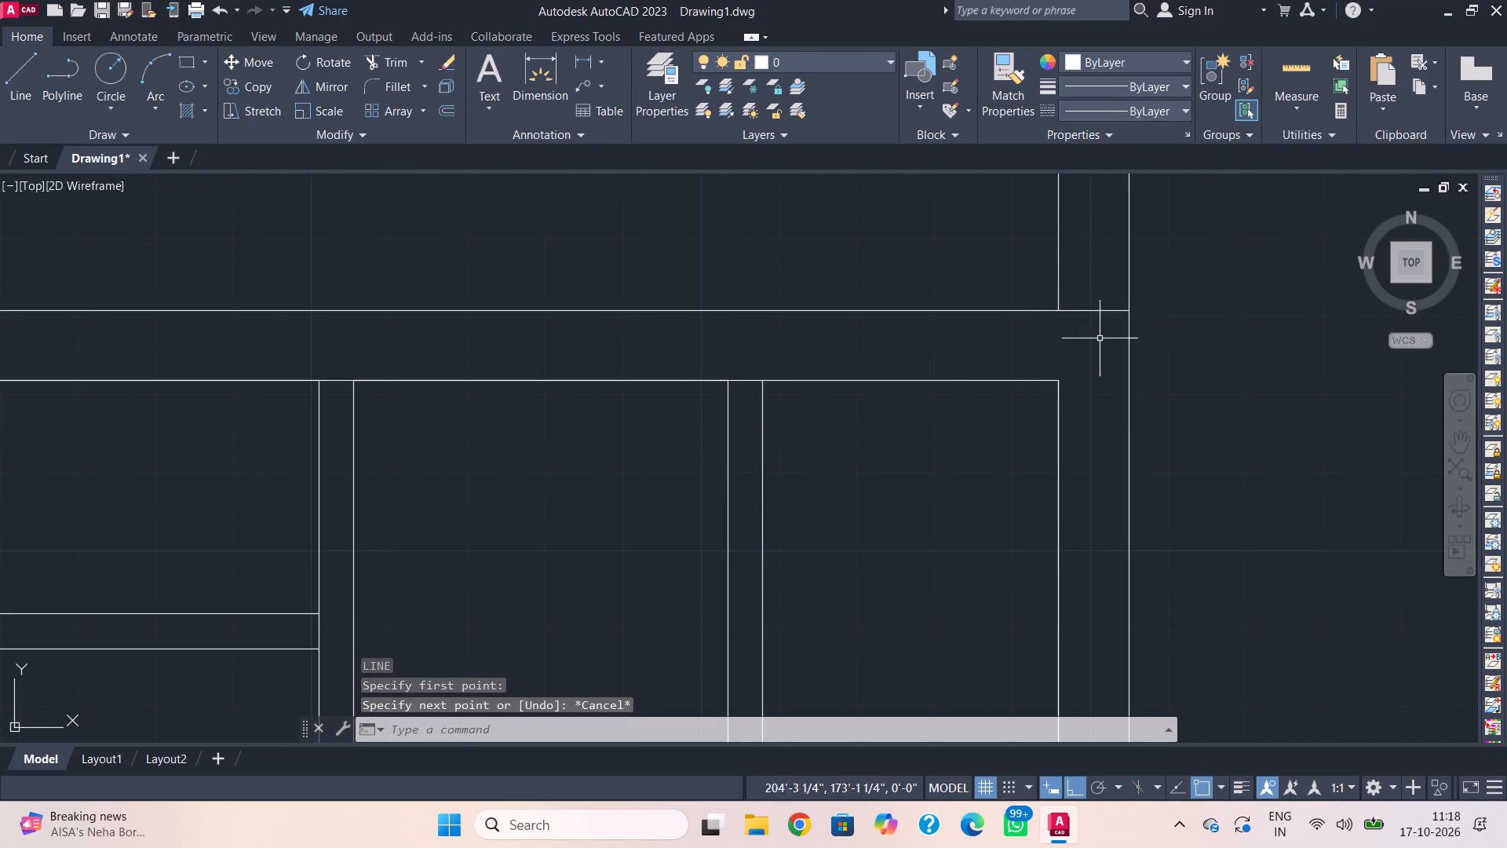
click(2, 96)
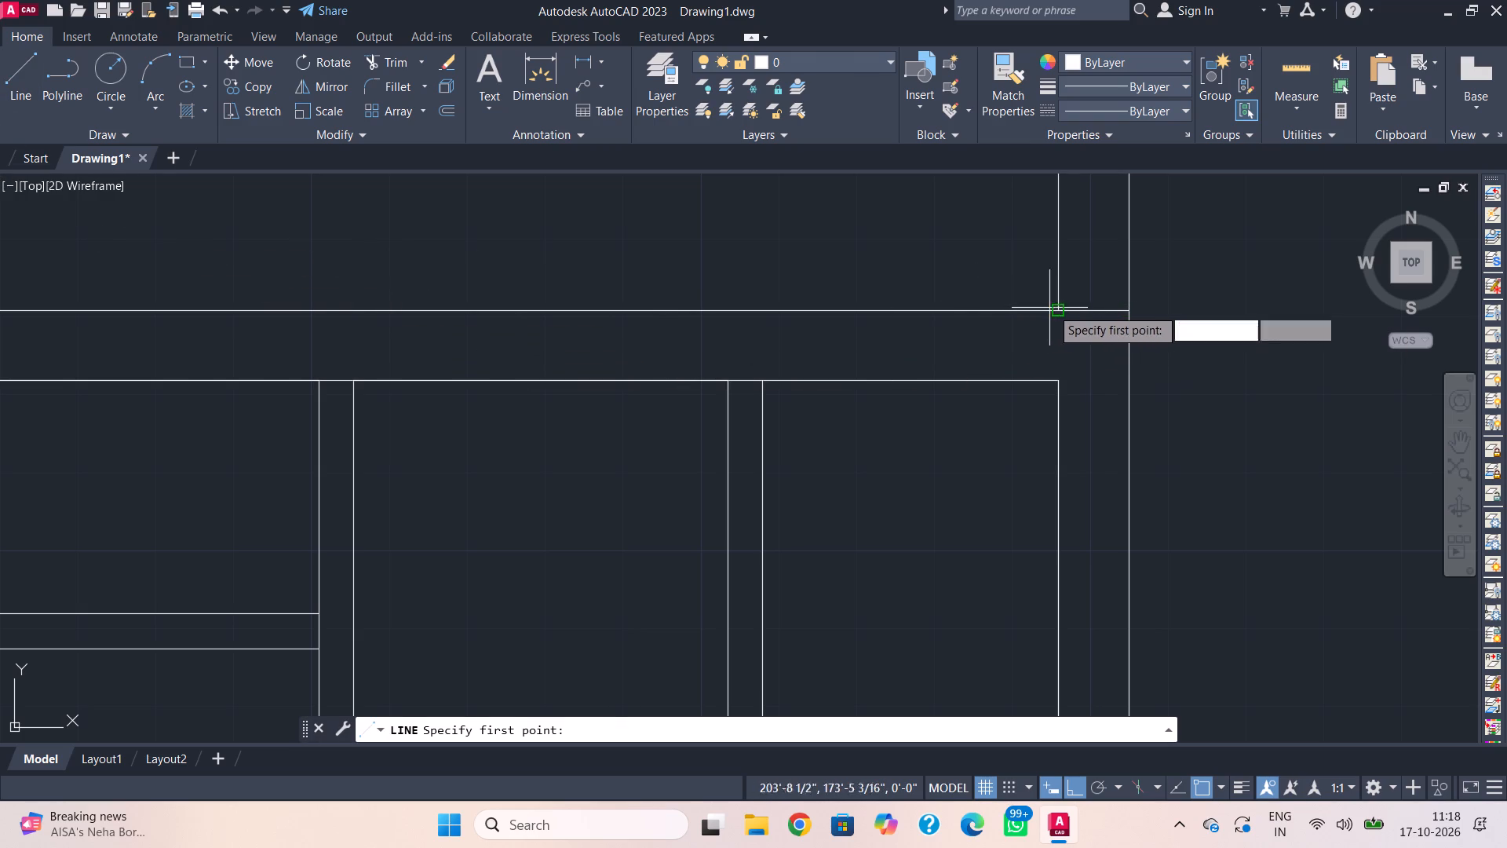
click(1059, 313)
click(1058, 465)
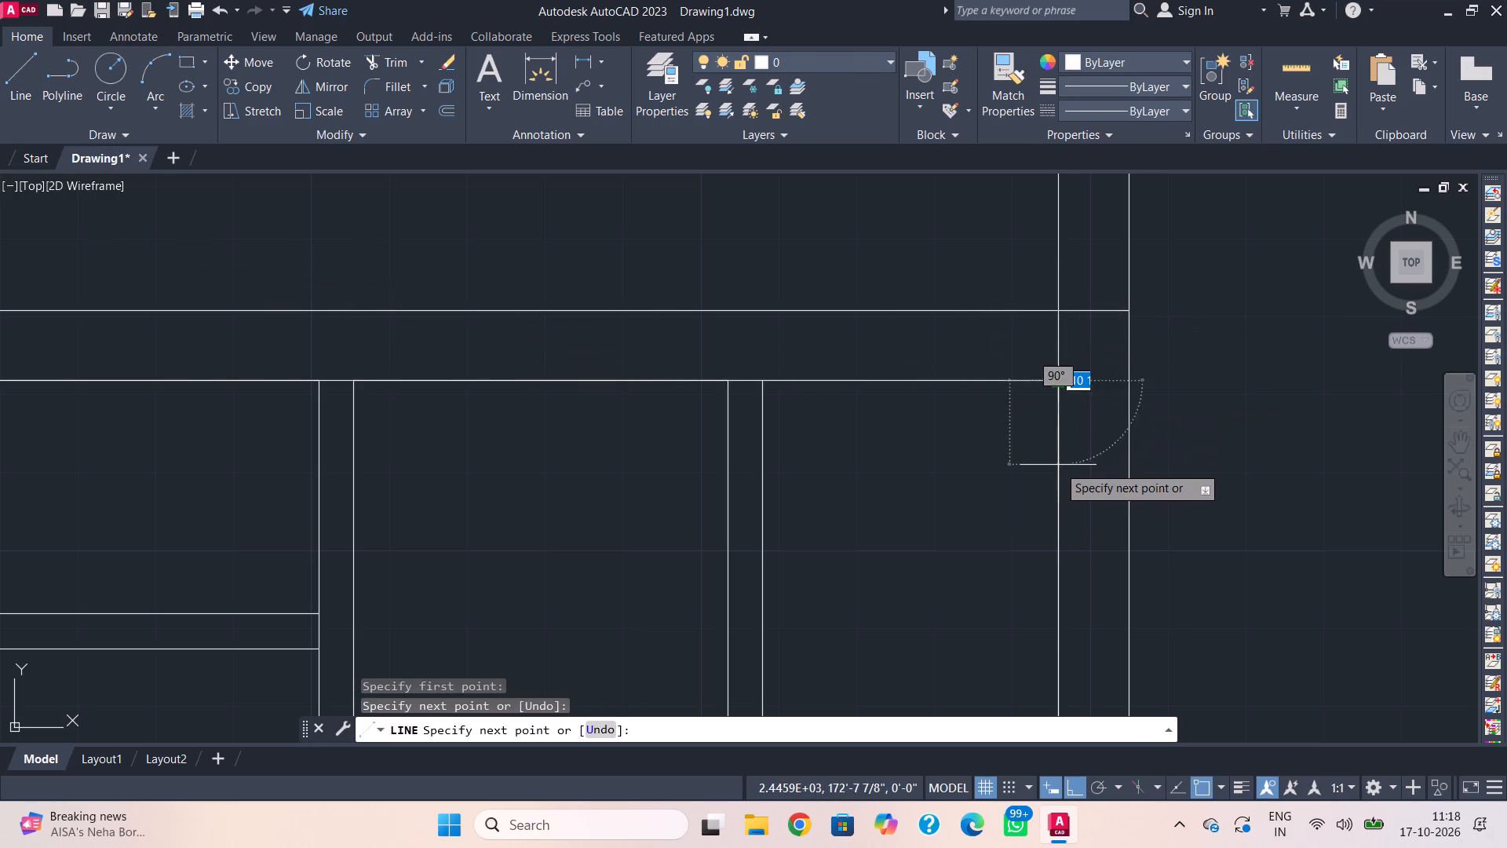
click(1129, 460)
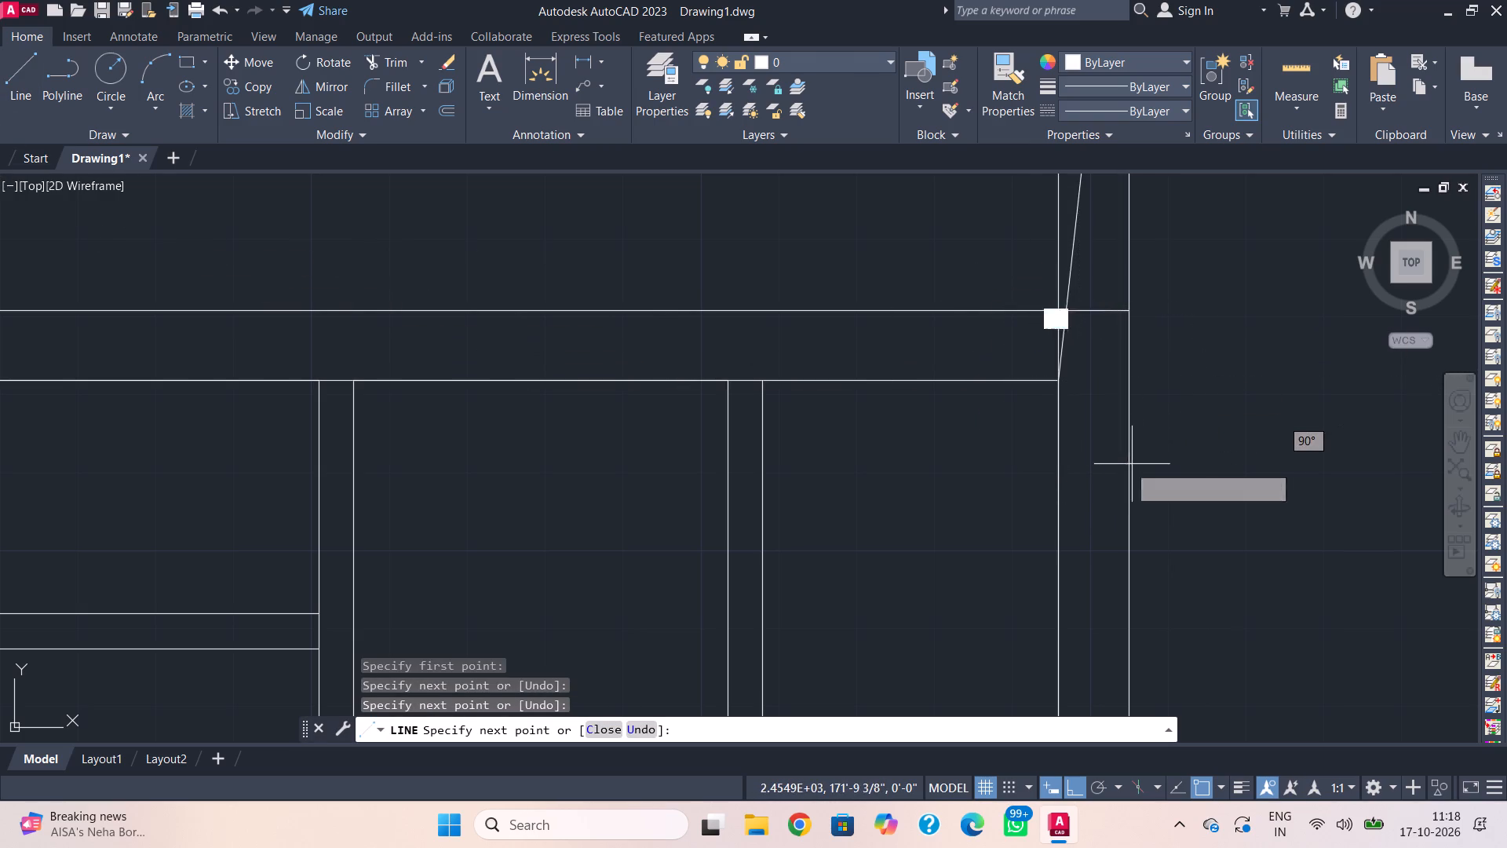
key(ctrl+z)
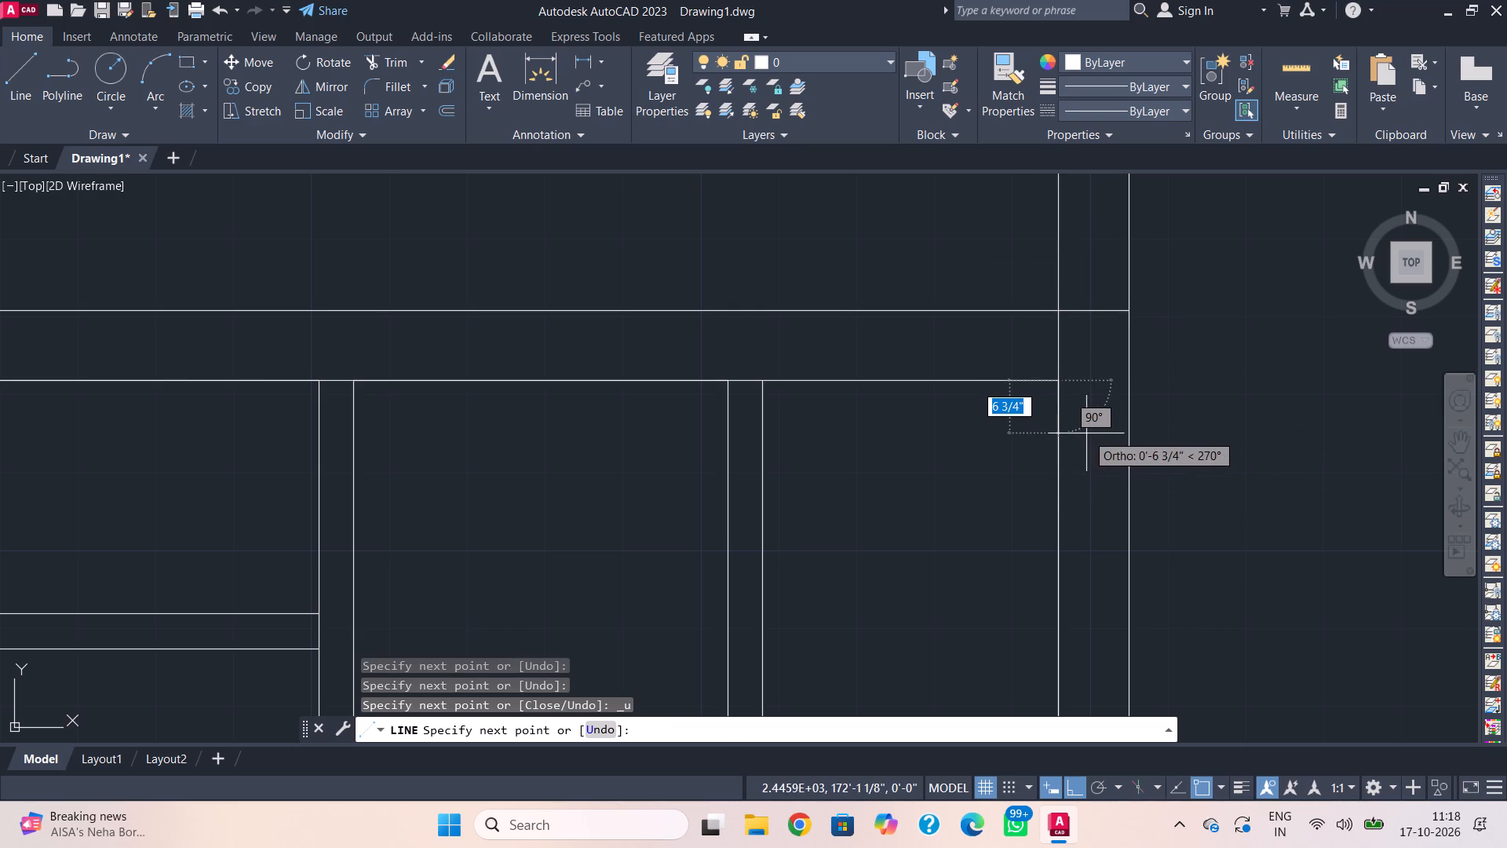
key(Escape)
Draw a horizontal line across the east outer wall just below the upper wall junction and trim its ends to the wall faces.
click(13, 82)
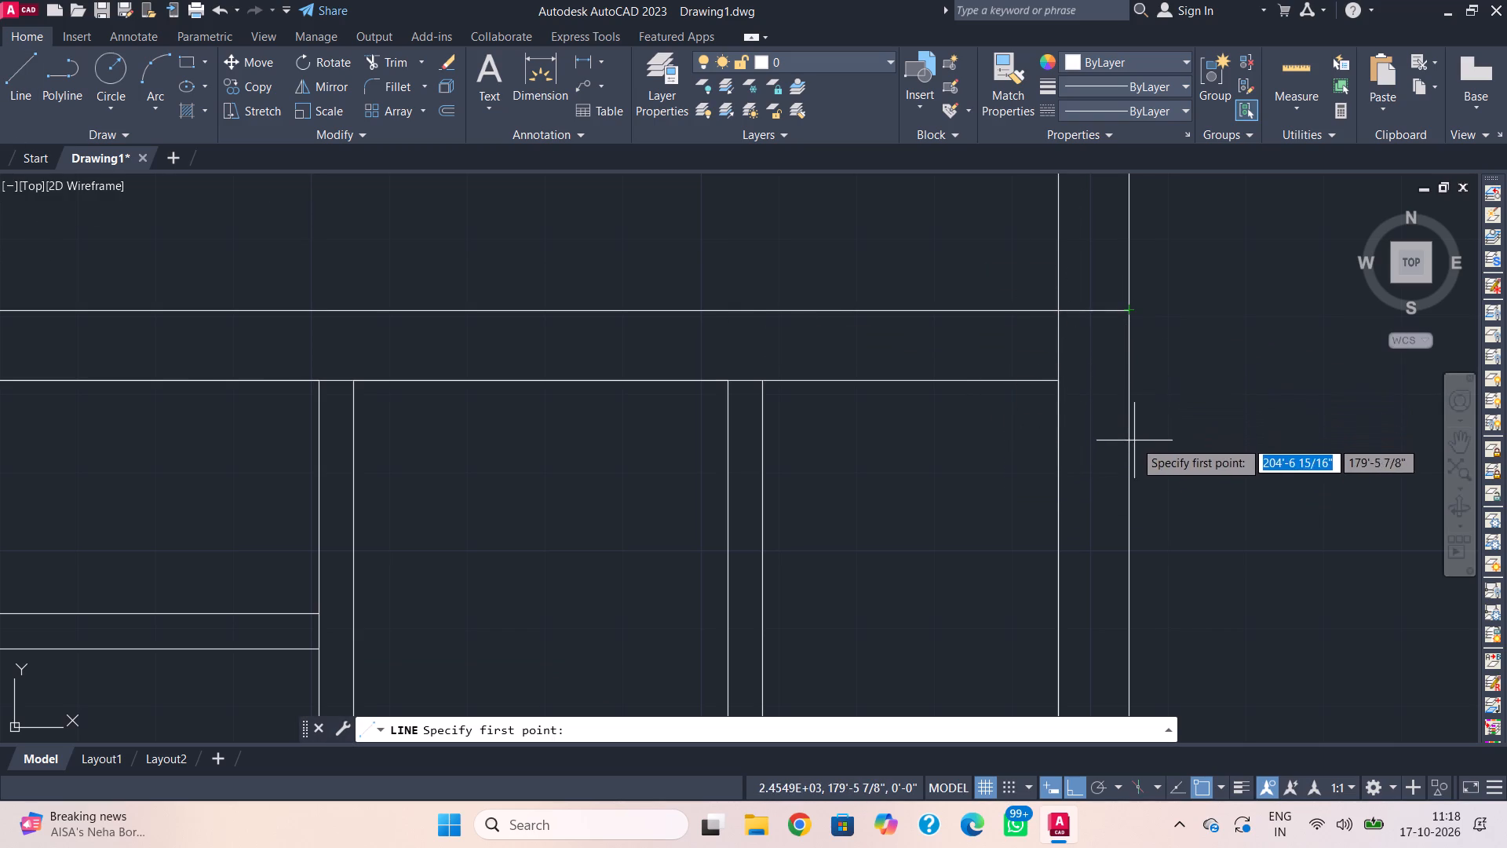
click(1046, 428)
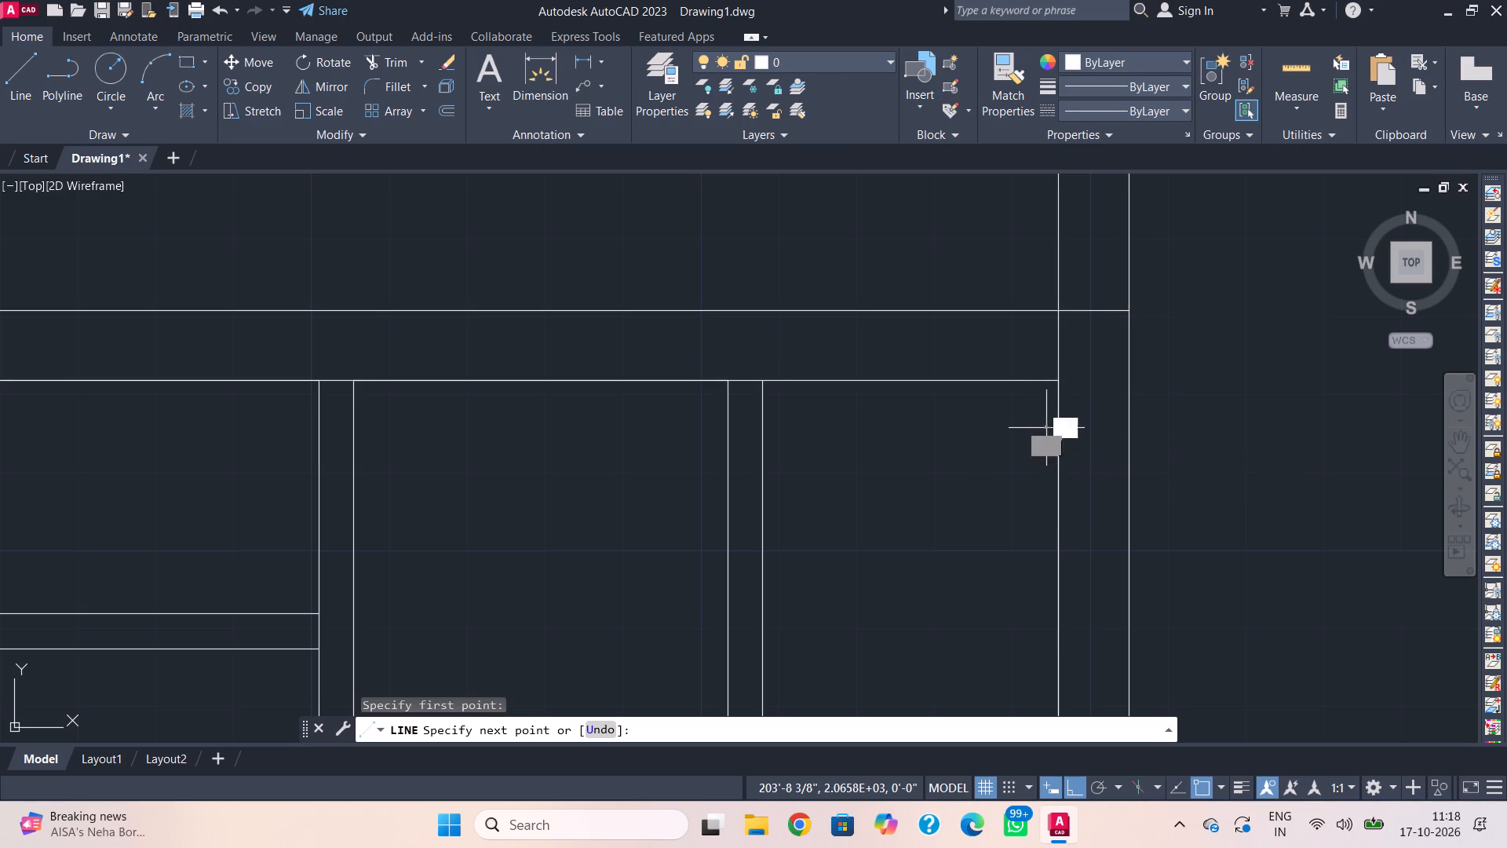
click(1176, 419)
key(Escape)
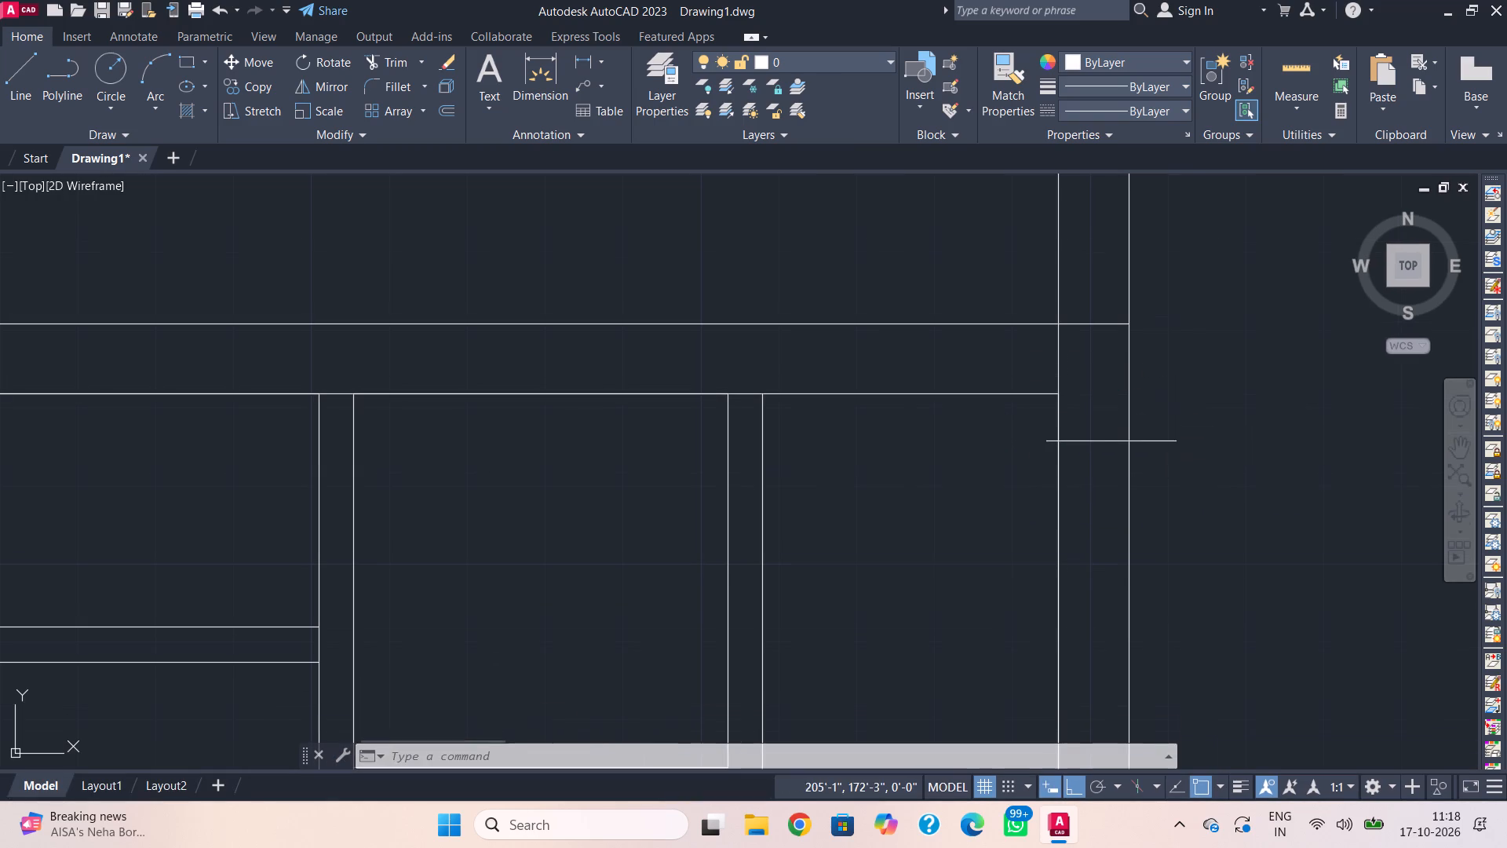
text(tr)
key(space)
click(1049, 439)
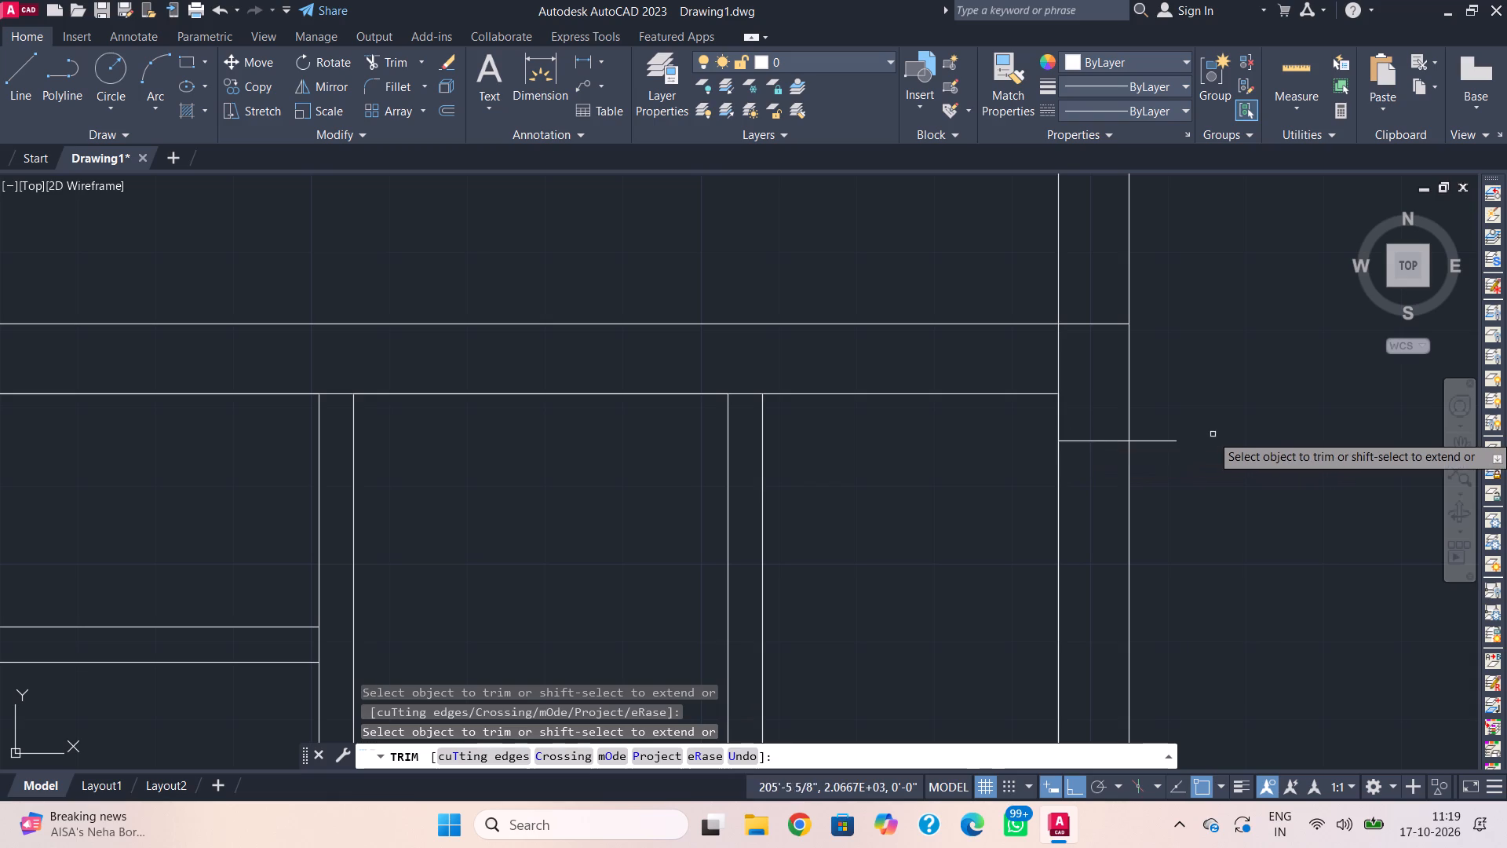
click(1175, 424)
click(1166, 459)
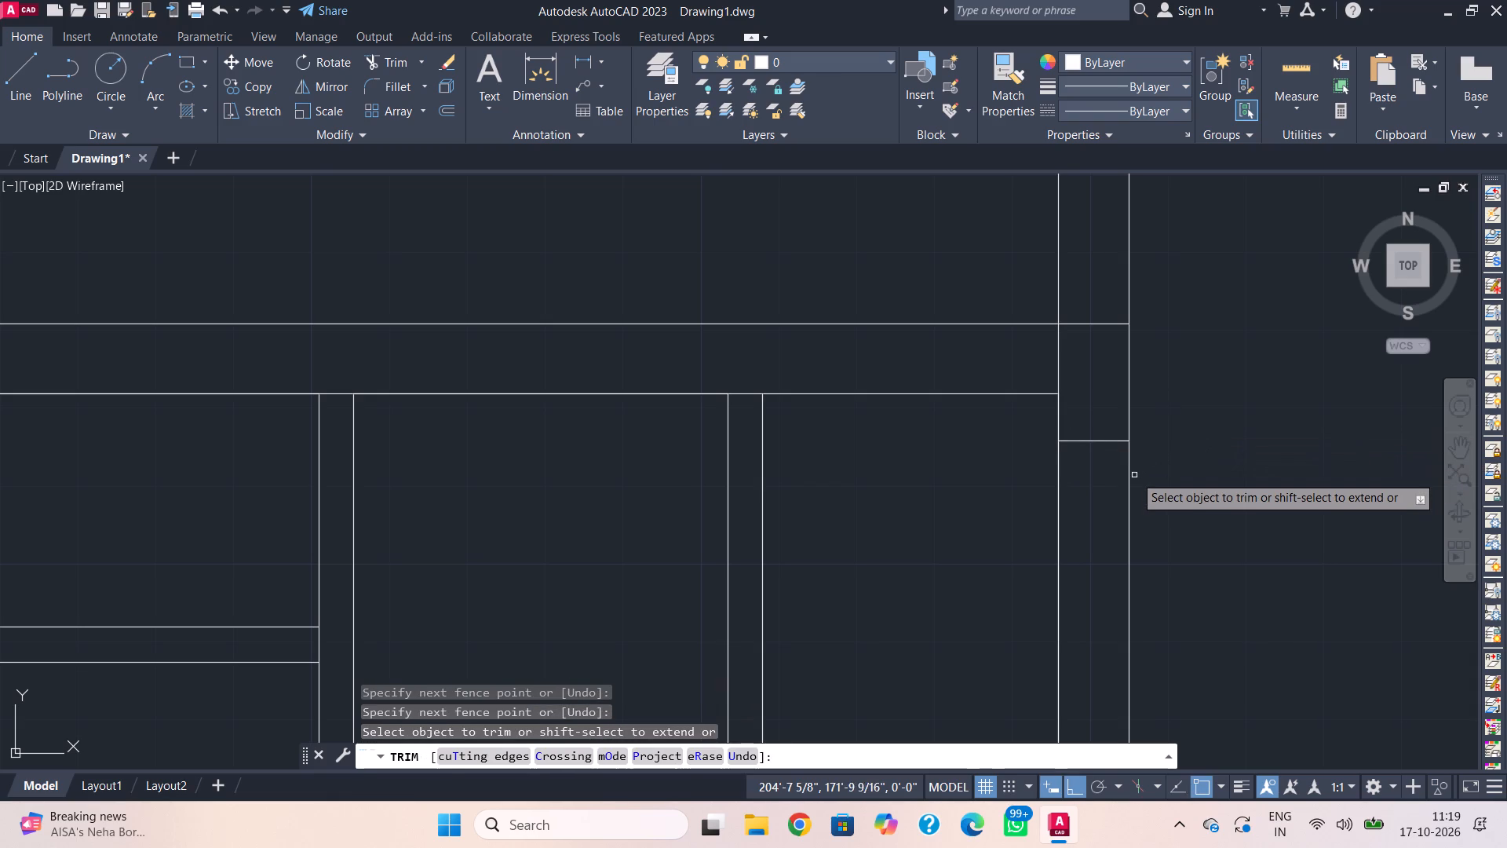
Trim away the upper wall's lower line between the small room's outer corner and the east outer wall.
click(1015, 391)
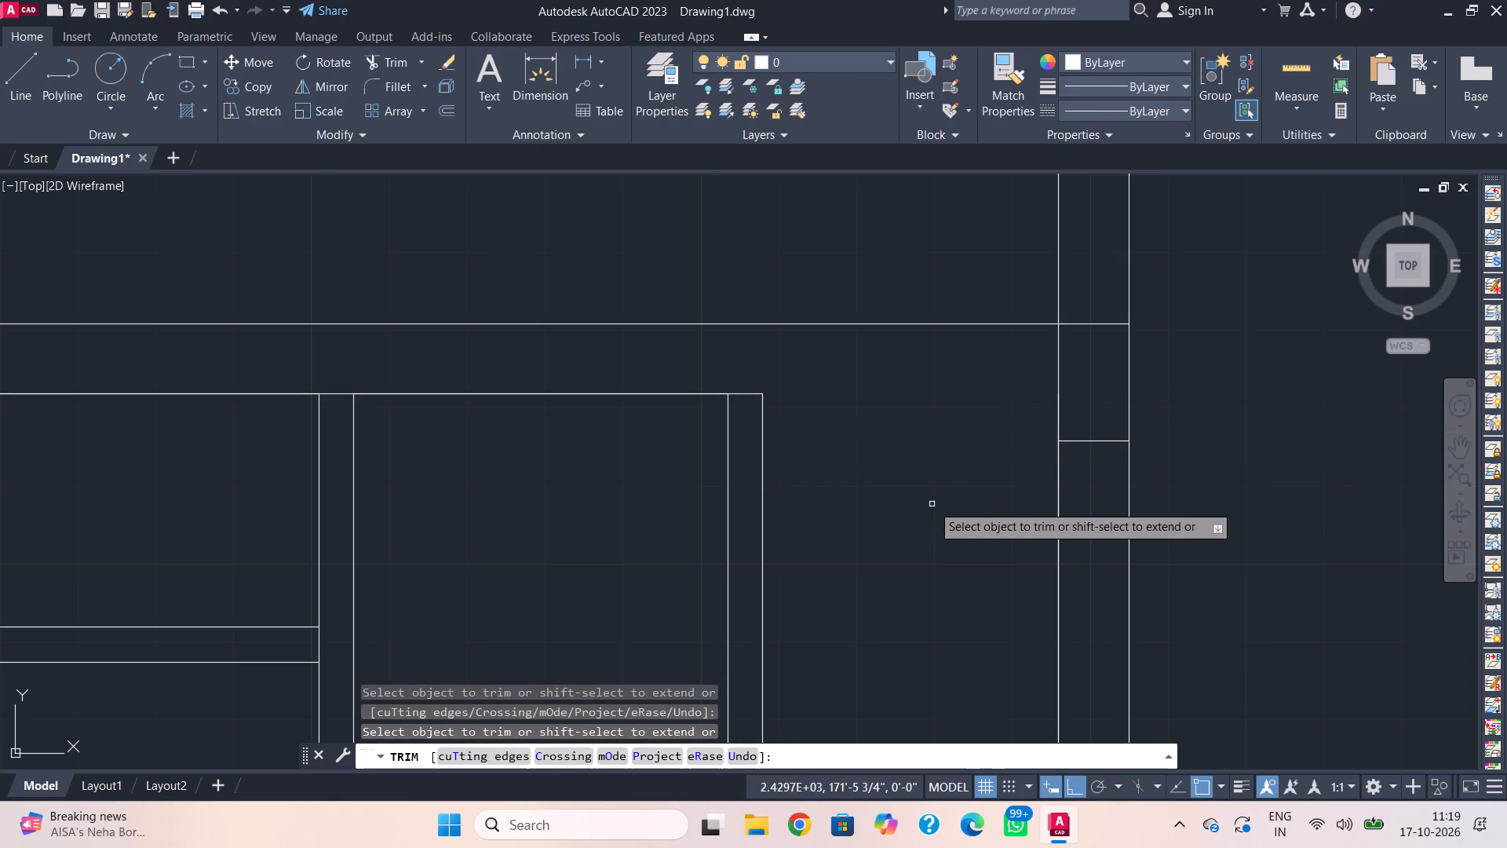
scroll(807, 472, down, 1)
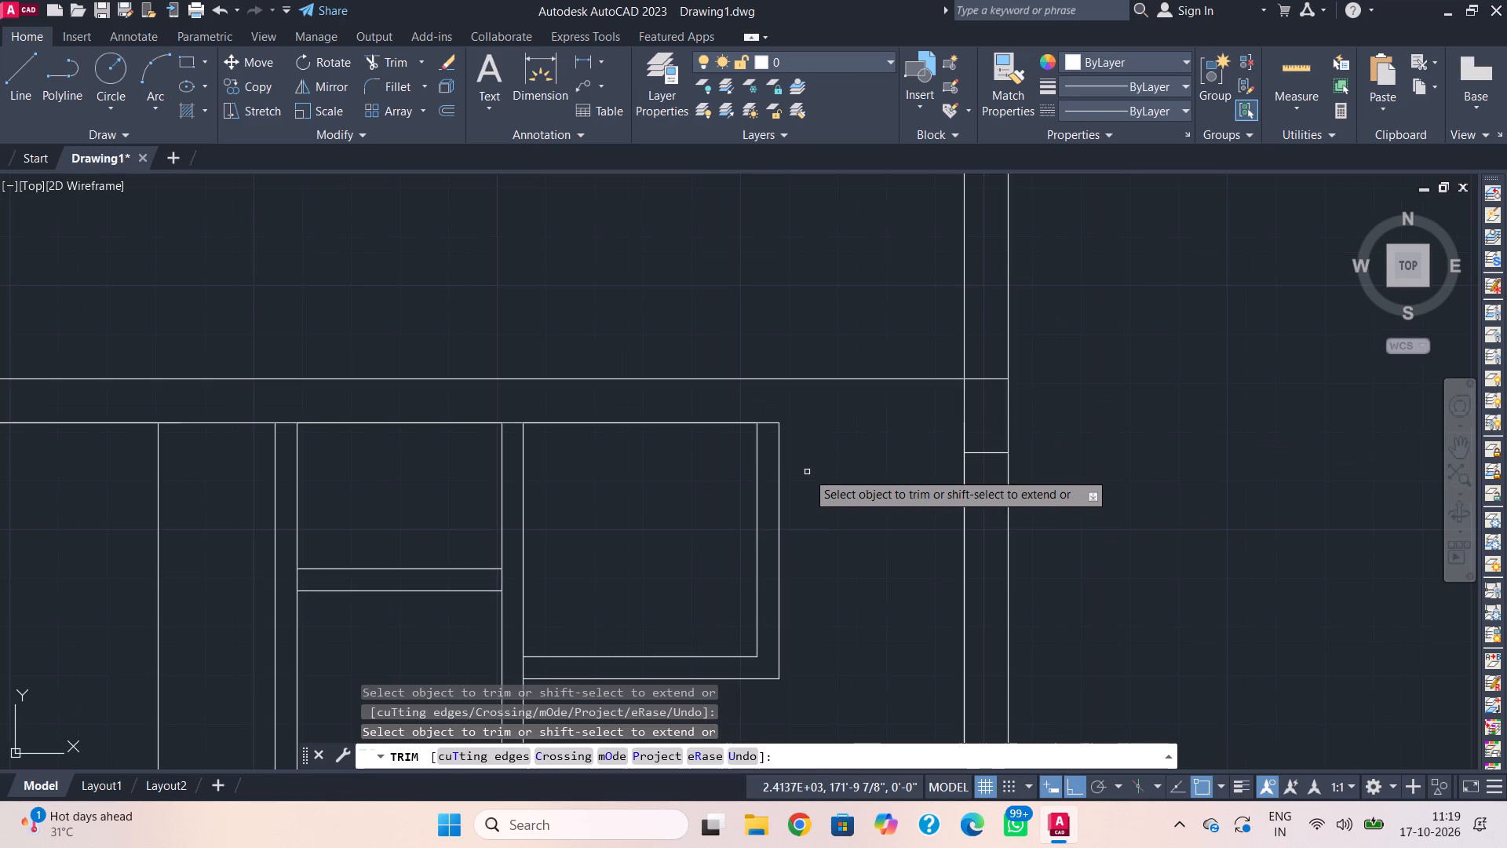
scroll(807, 472, down, 1)
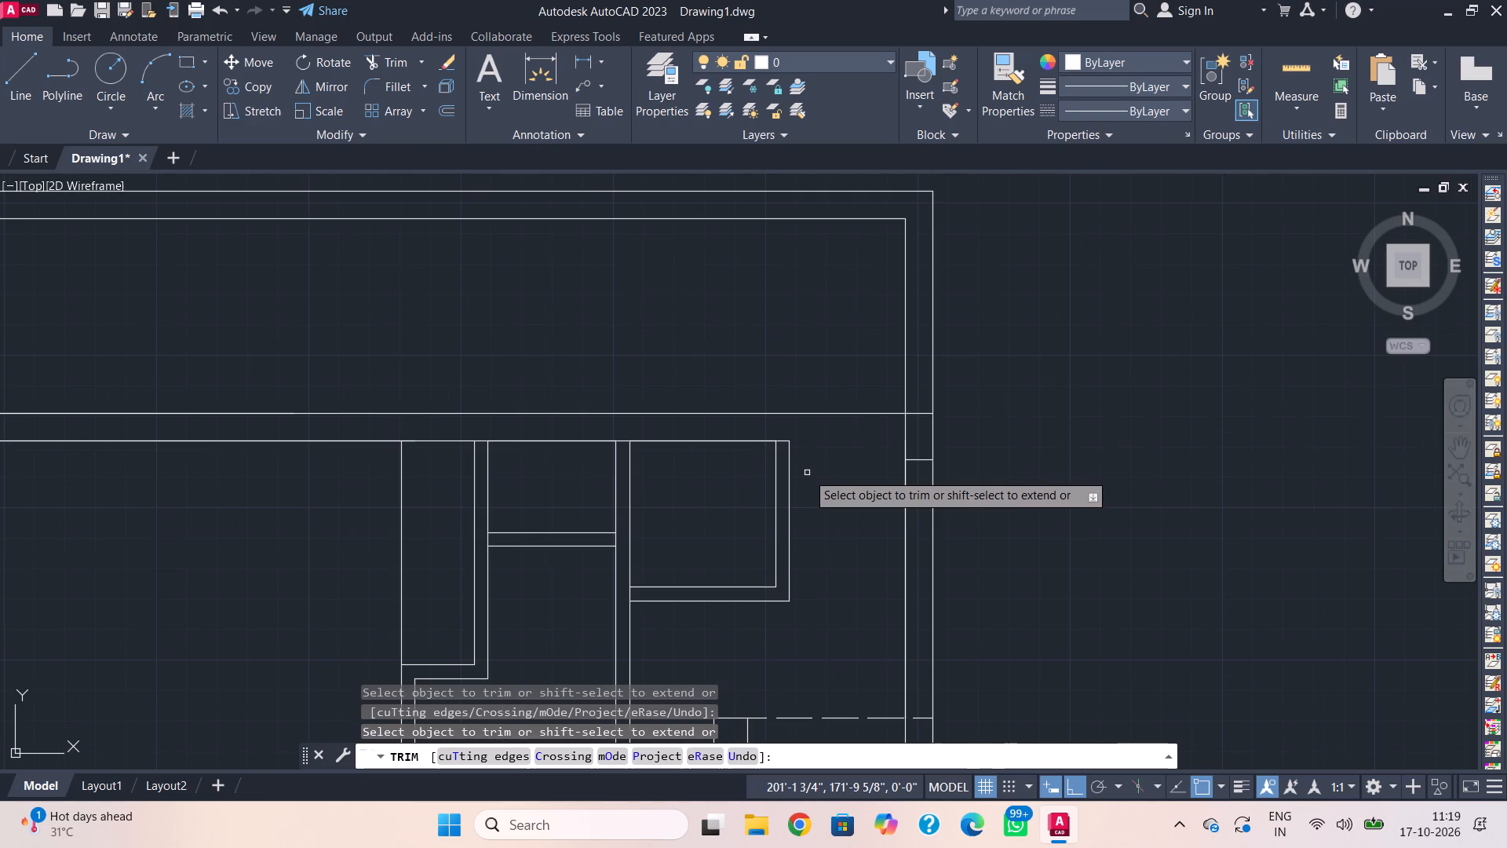
key(Escape)
Extend the small room's outer vertical line up to the upper wall's top line and trim the horizontal piece between its side wall's two lines.
text(ex)
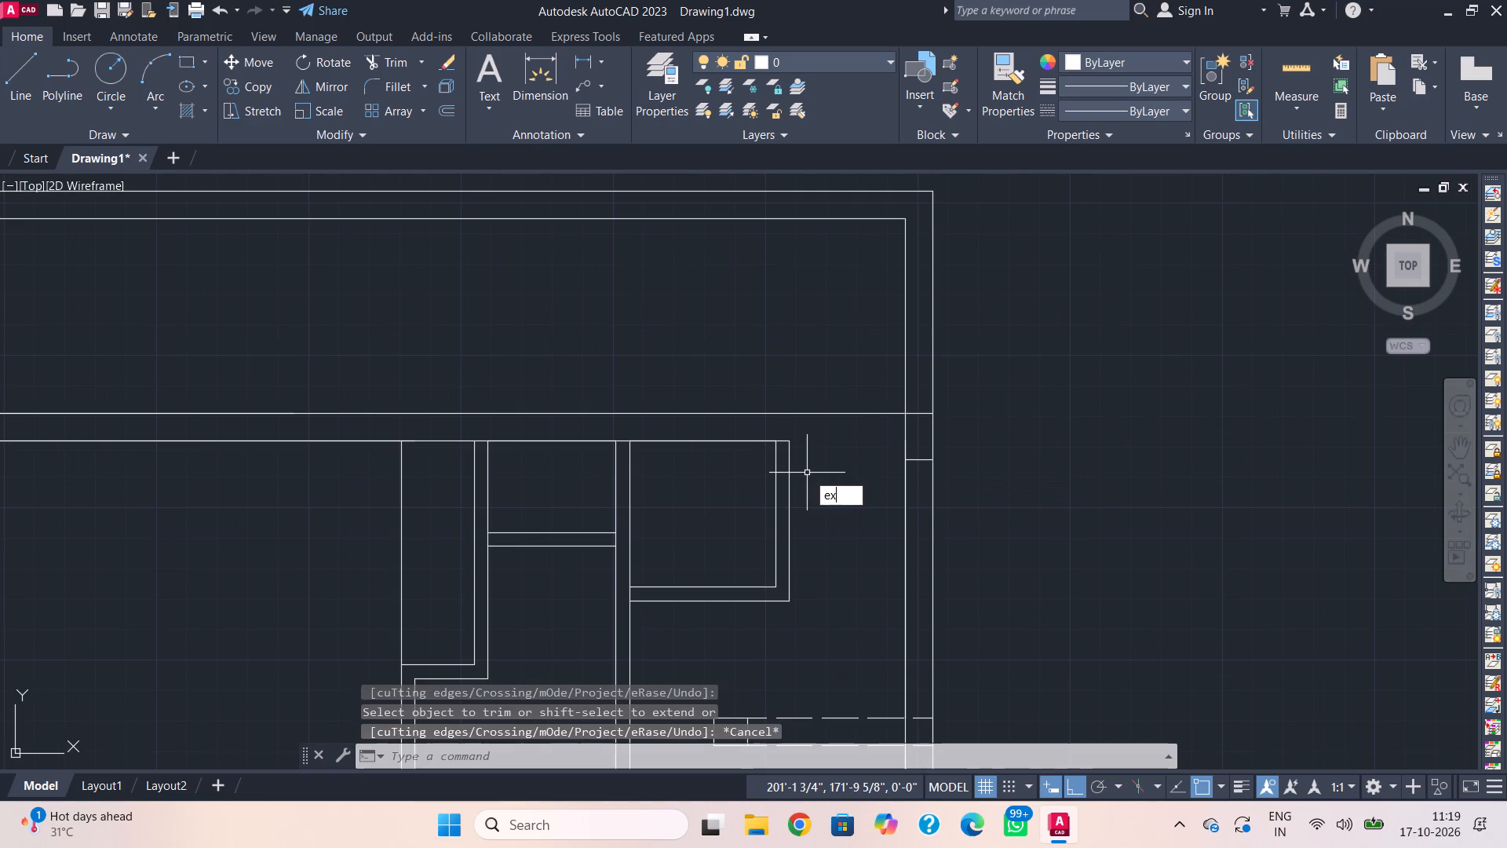
key(space)
click(790, 446)
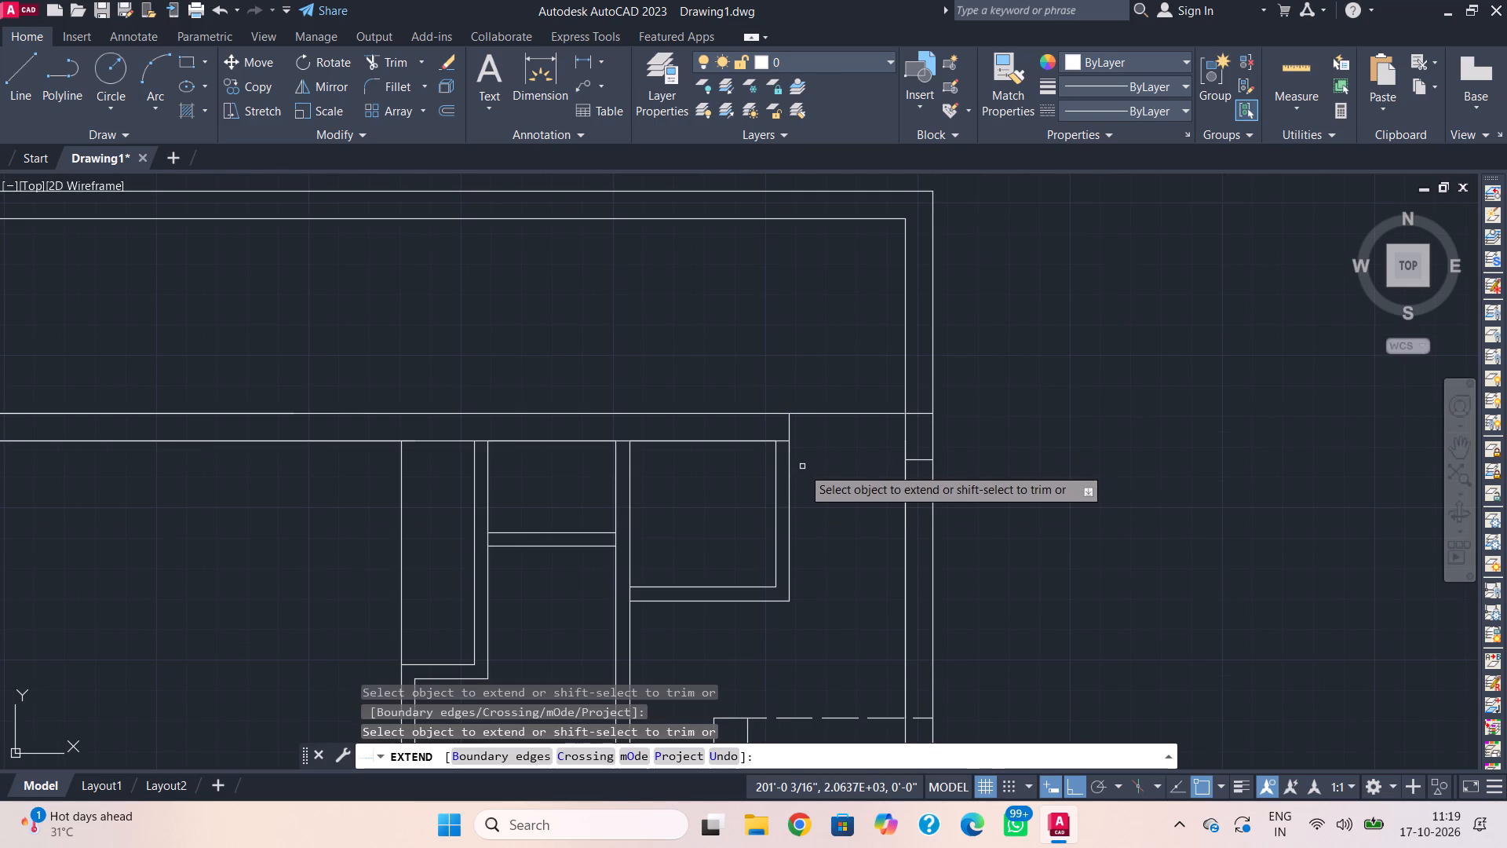
key(Escape)
text(tr)
key(space)
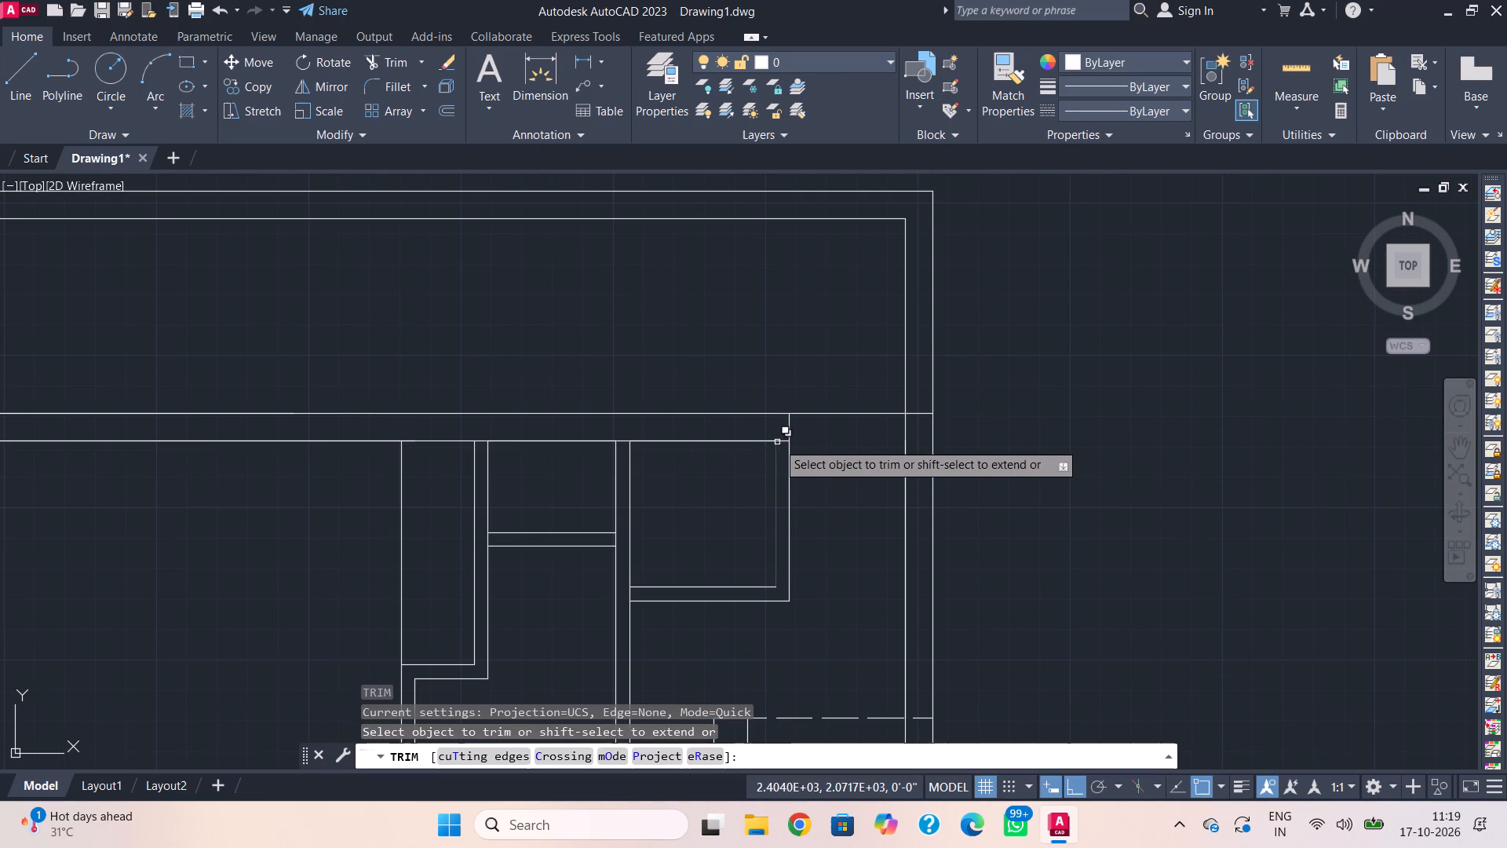
click(781, 444)
click(783, 441)
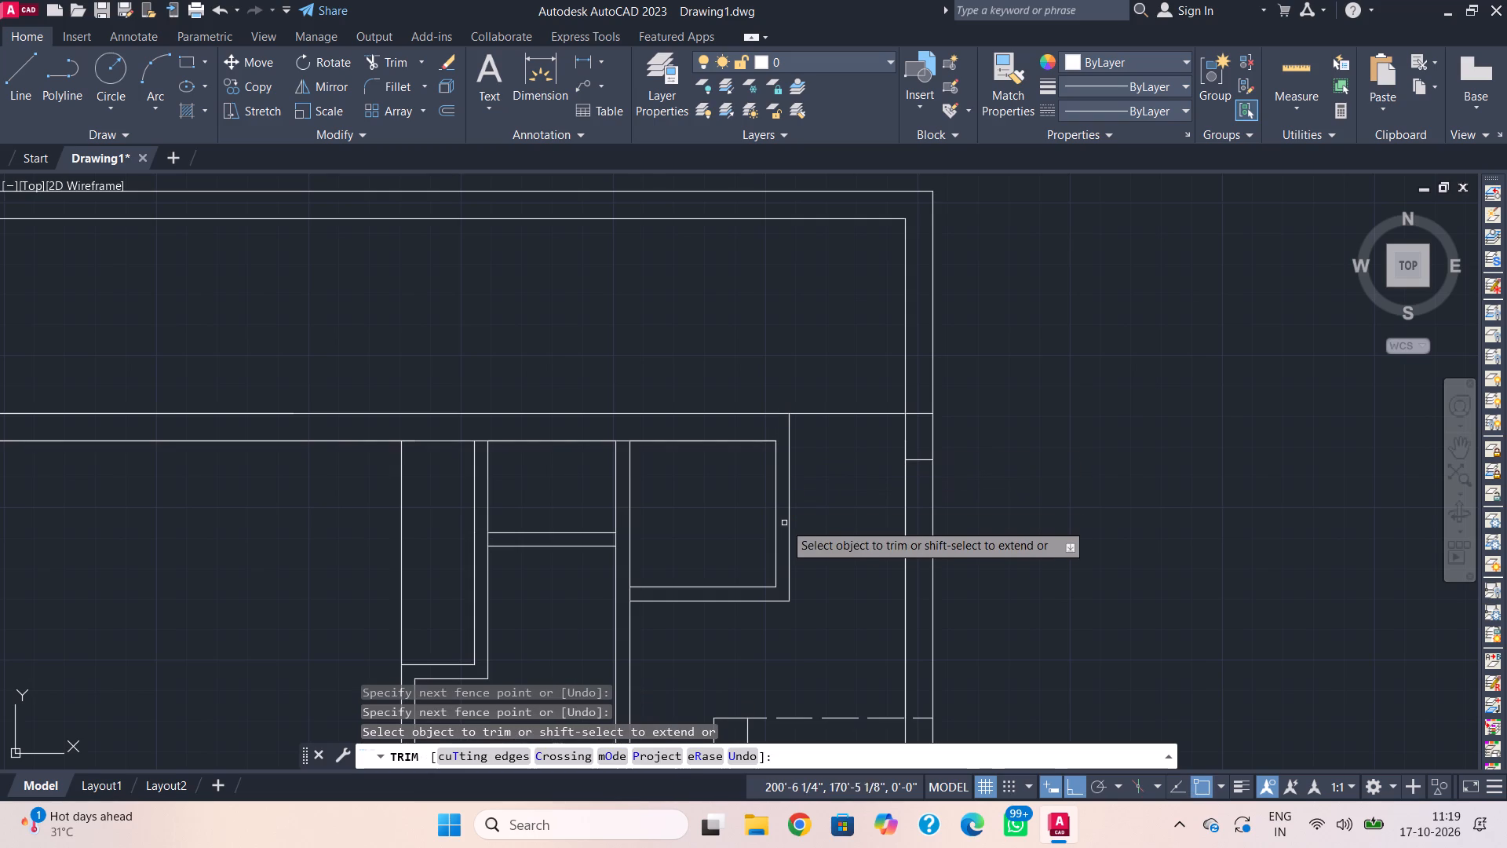
key(Escape)
Draw a three-sided outline across the small room's top wall, about 1'-4" up, 2'-0" east and 2'-1" down.
scroll(784, 552, down, 1)
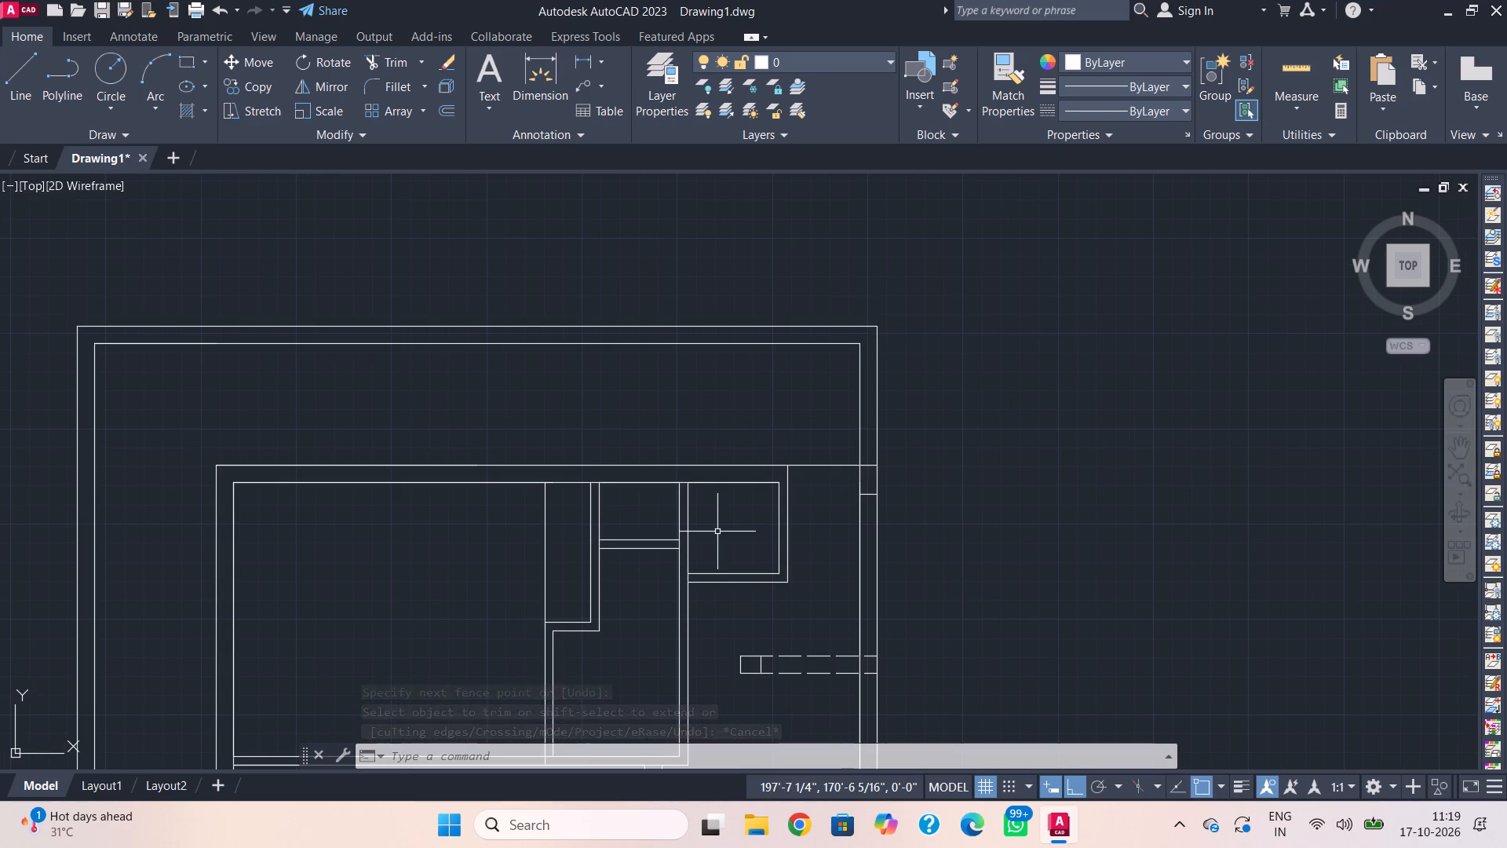
text(l)
key(space)
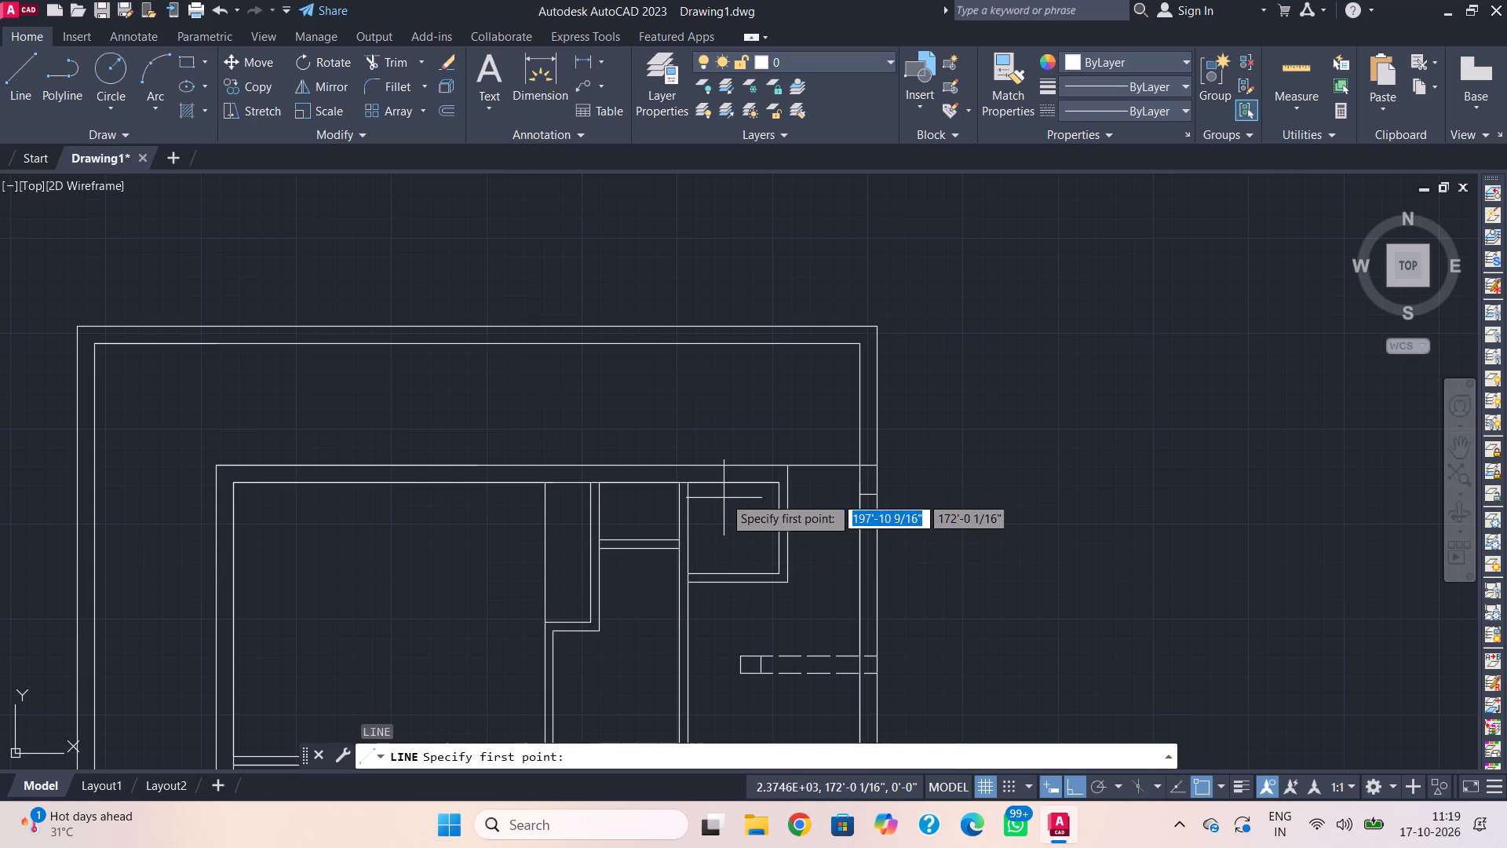
scroll(724, 492, up, 2)
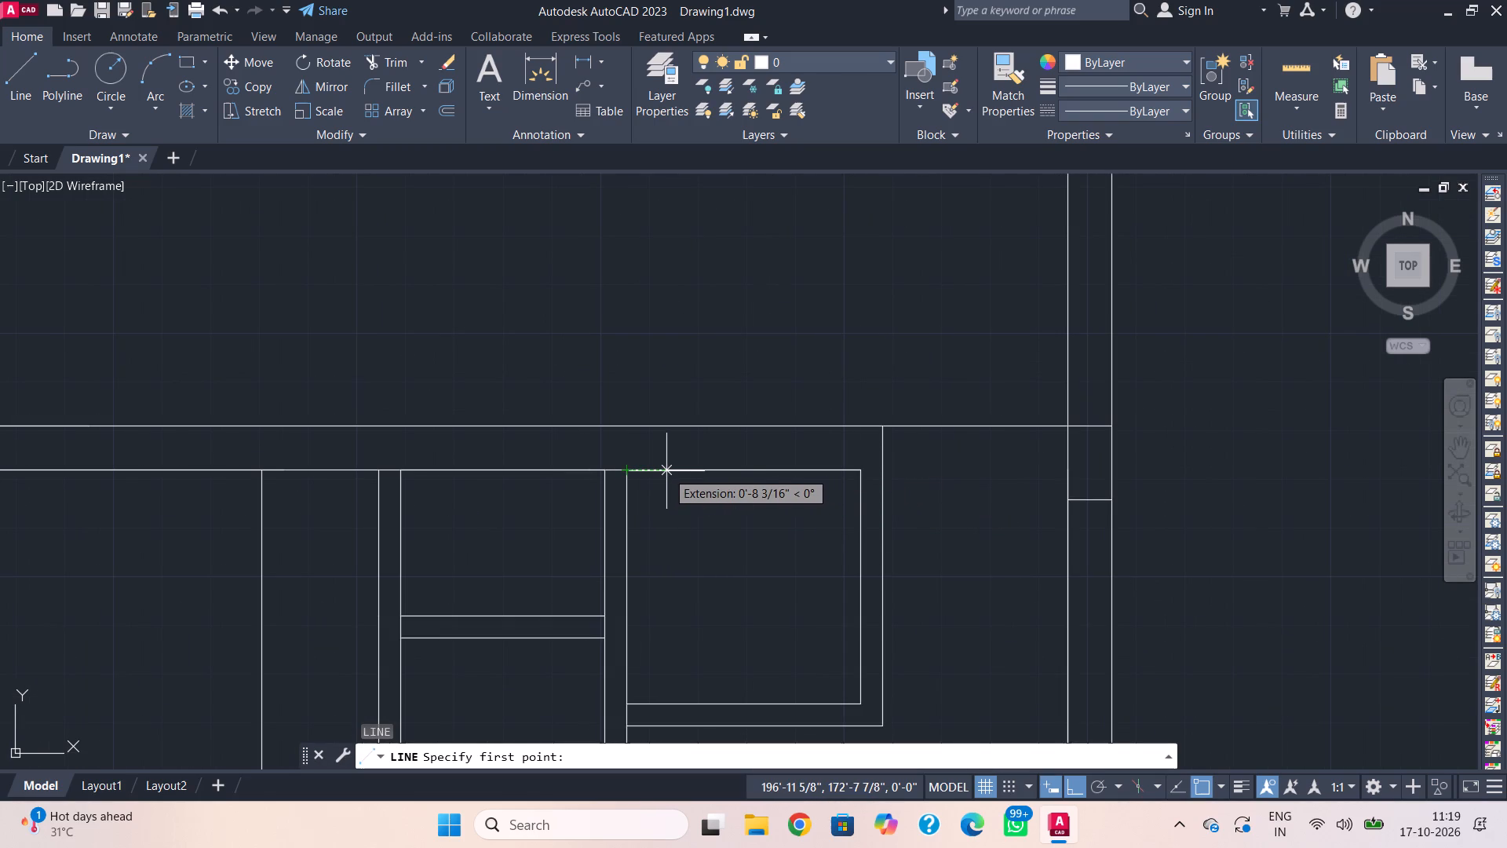
click(661, 470)
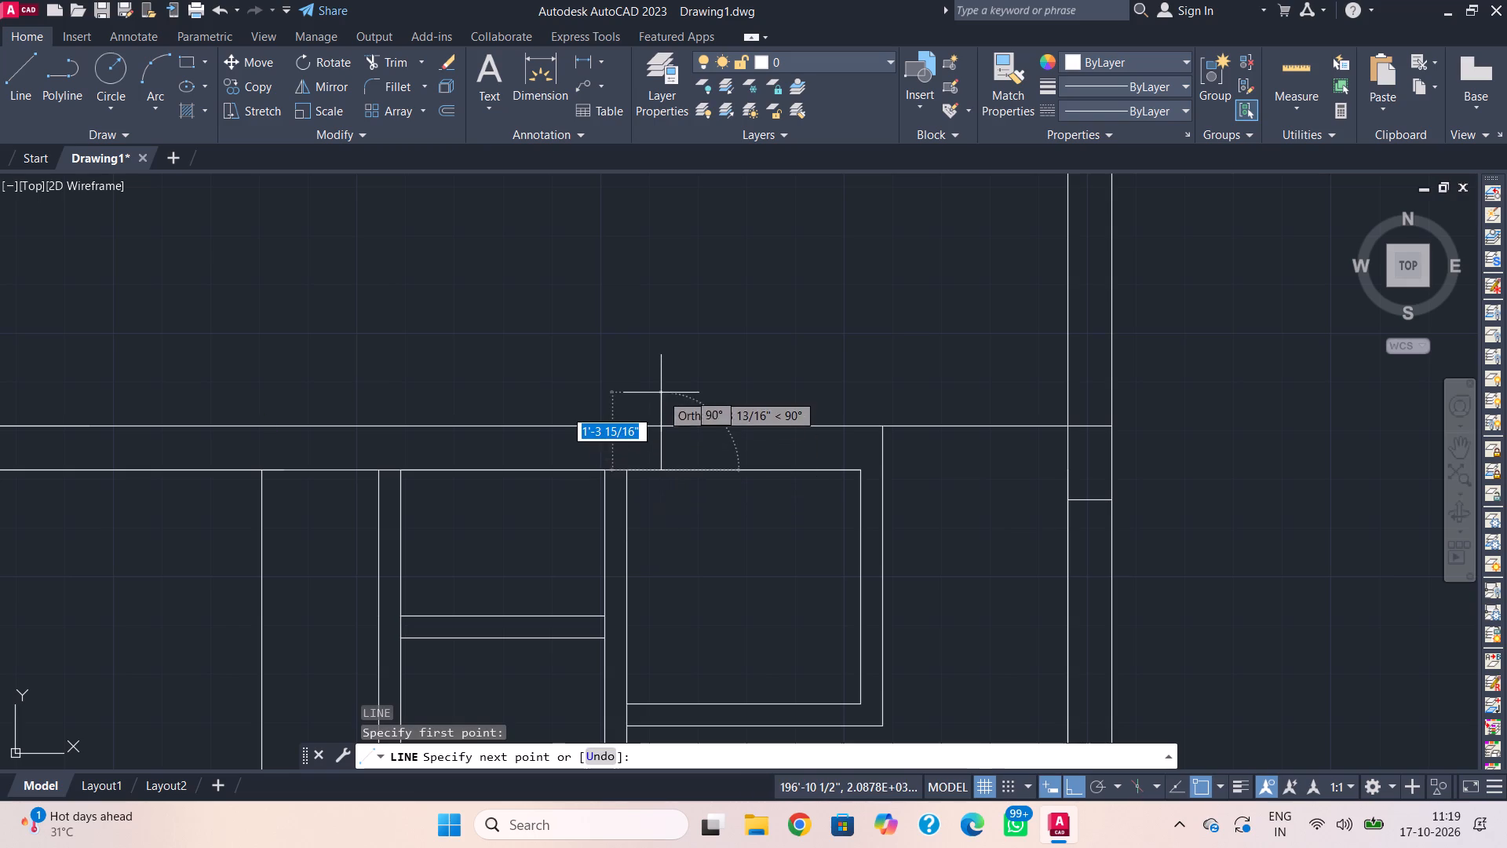
click(662, 393)
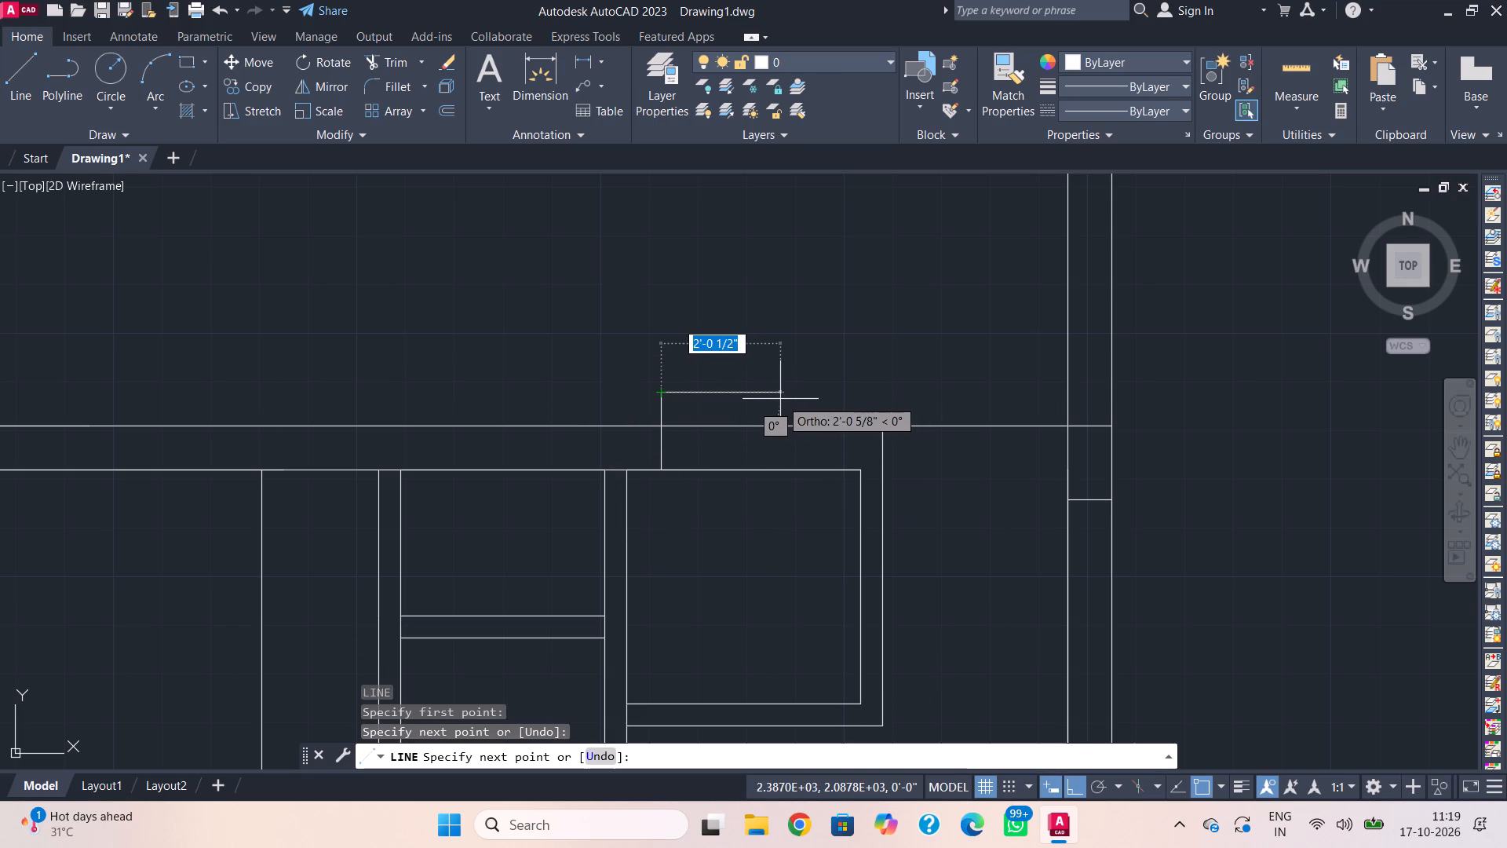
click(777, 400)
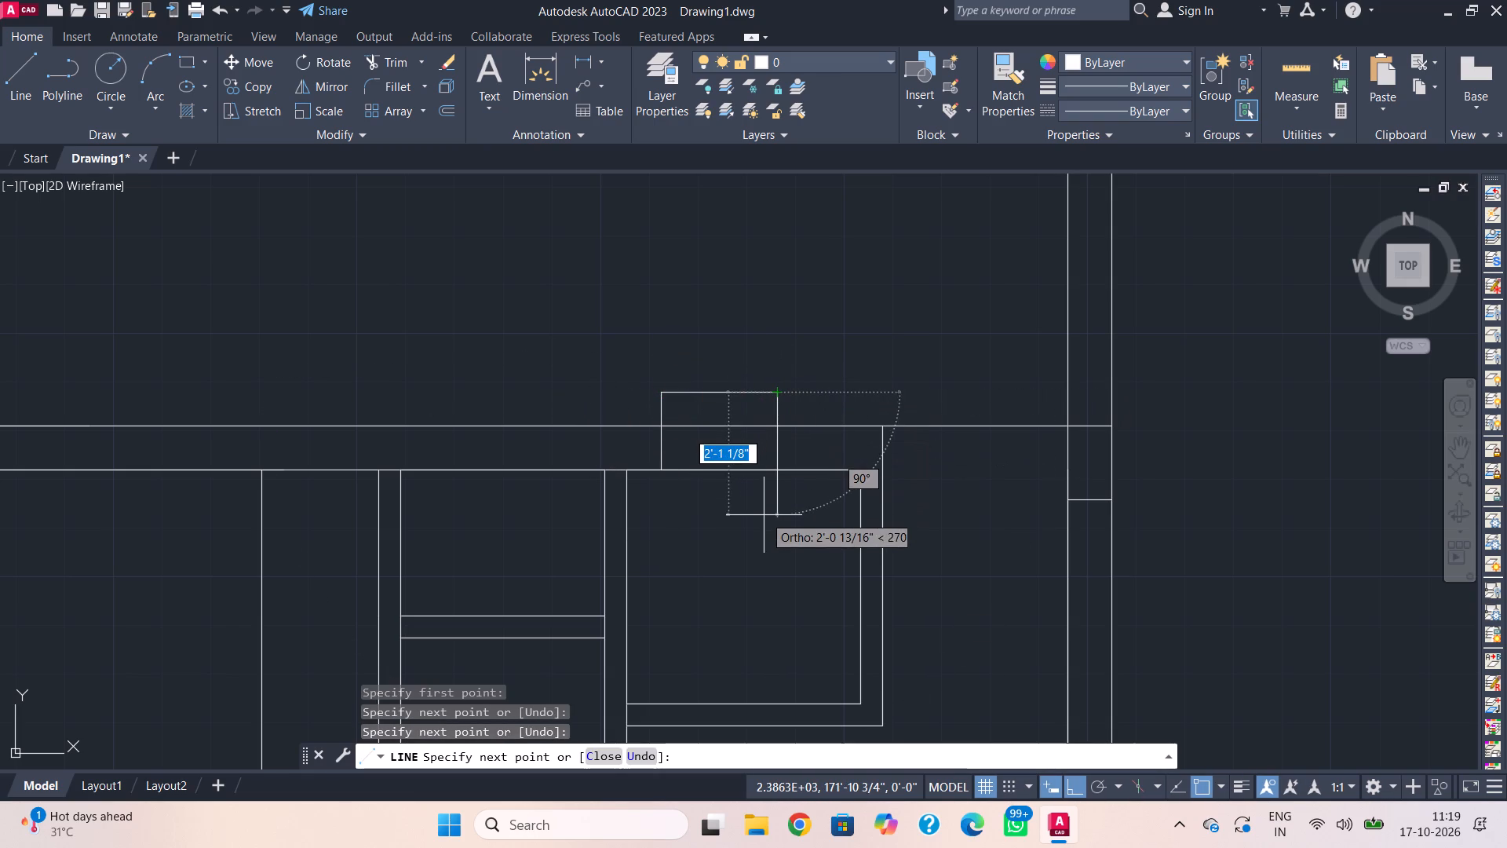
click(764, 515)
key(Escape)
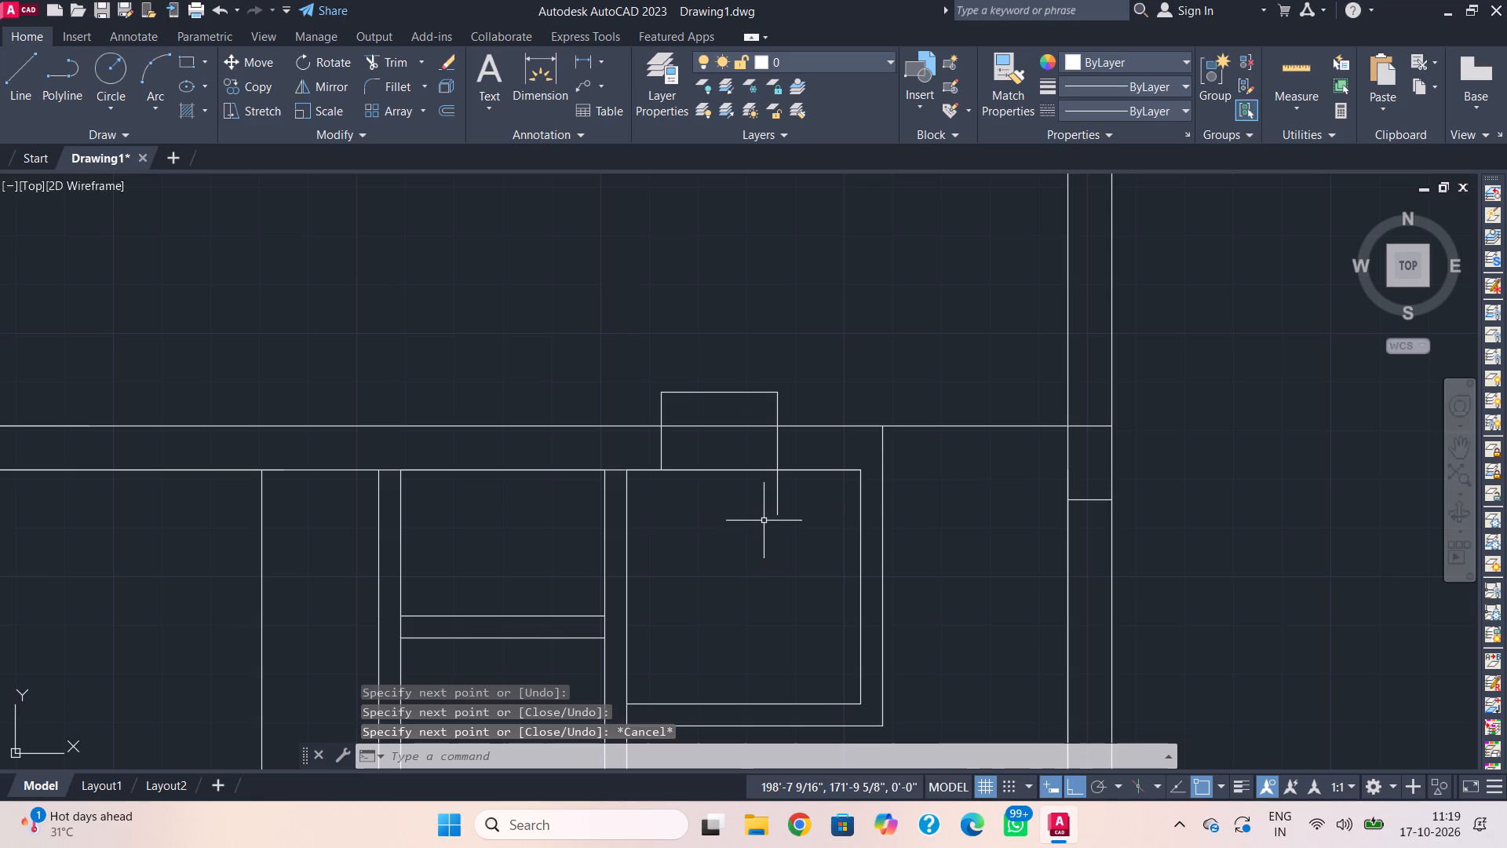
Trim the outline and the wall lines within it to leave an opening with closed ends in the small room's top wall.
text(tr)
key(space)
click(787, 510)
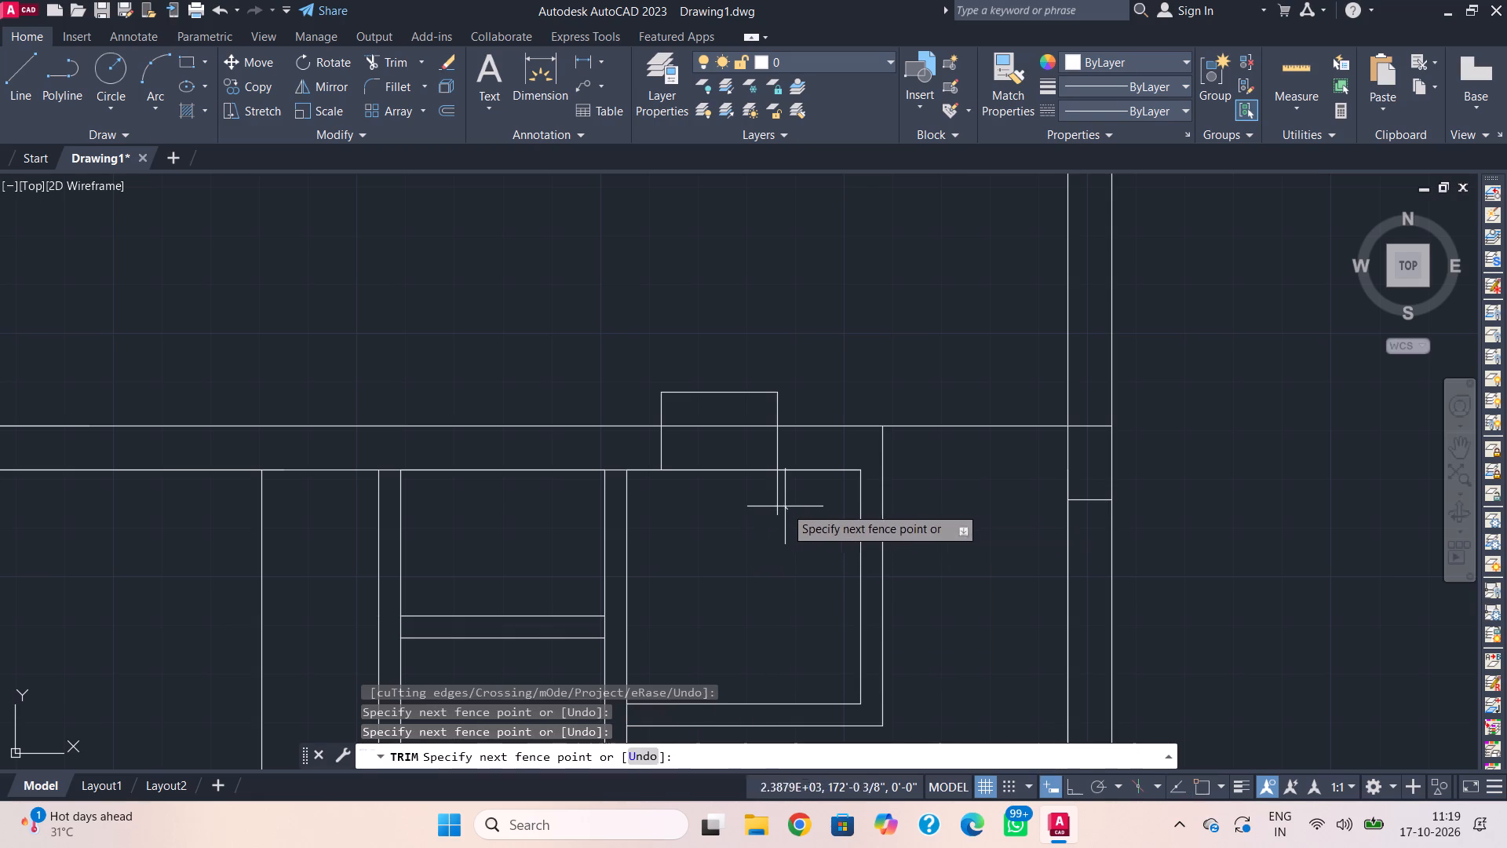
click(751, 490)
click(743, 477)
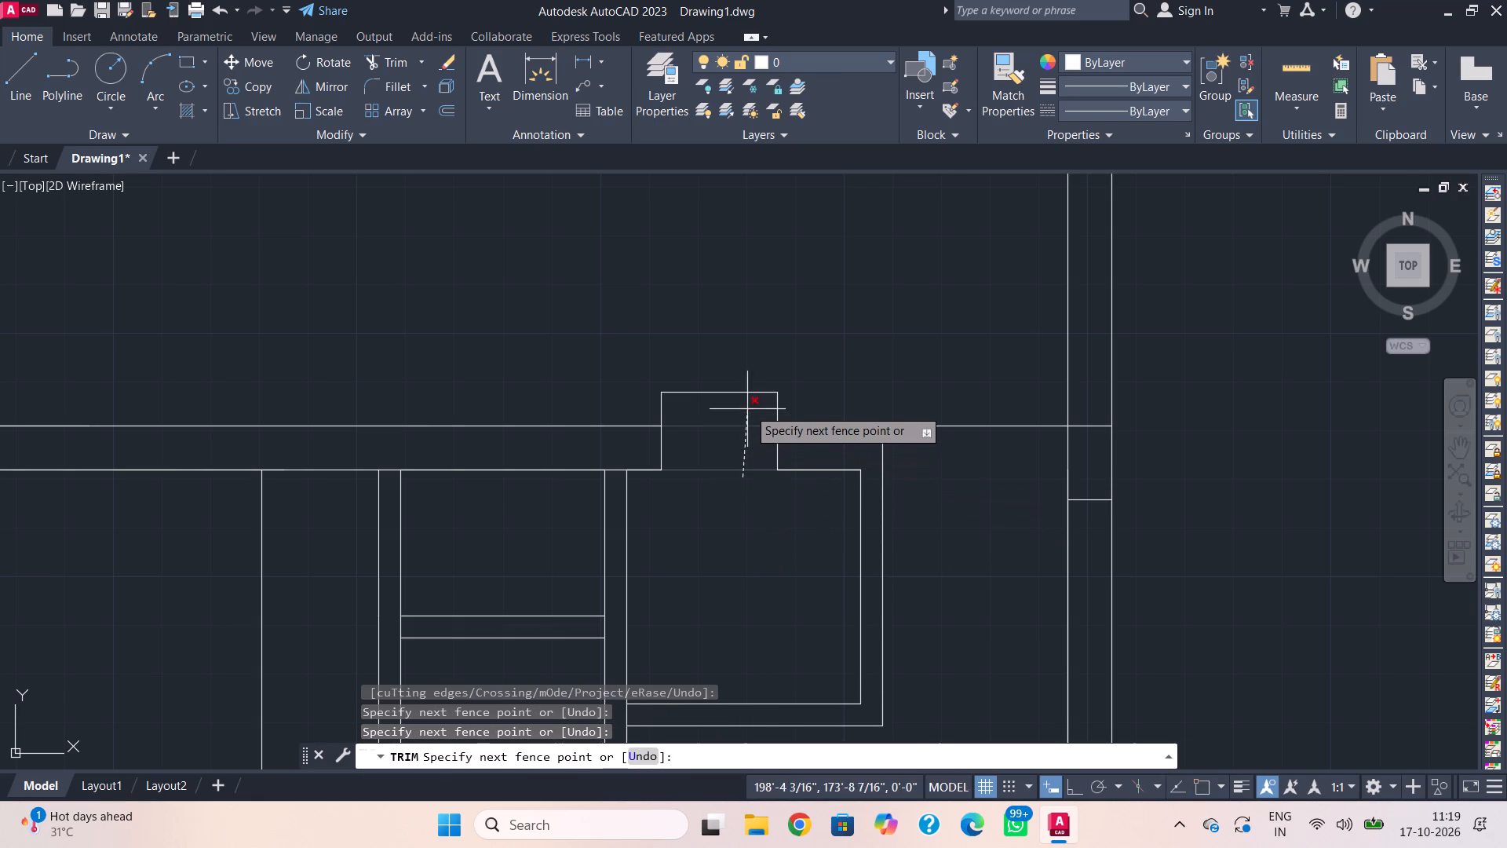
click(749, 387)
click(772, 402)
click(785, 404)
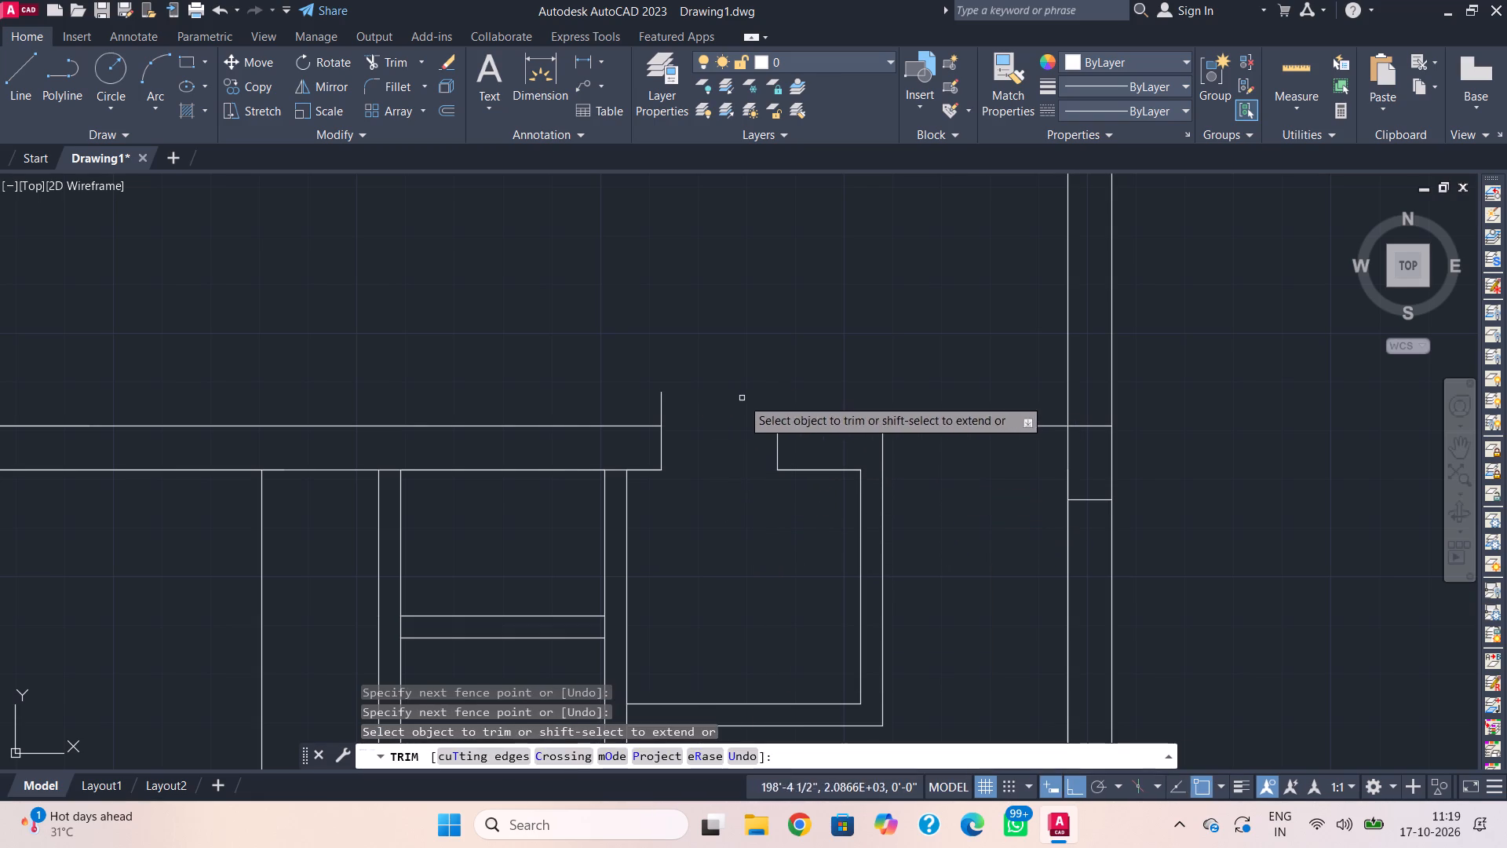
drag(683, 397, 630, 403)
click(627, 403)
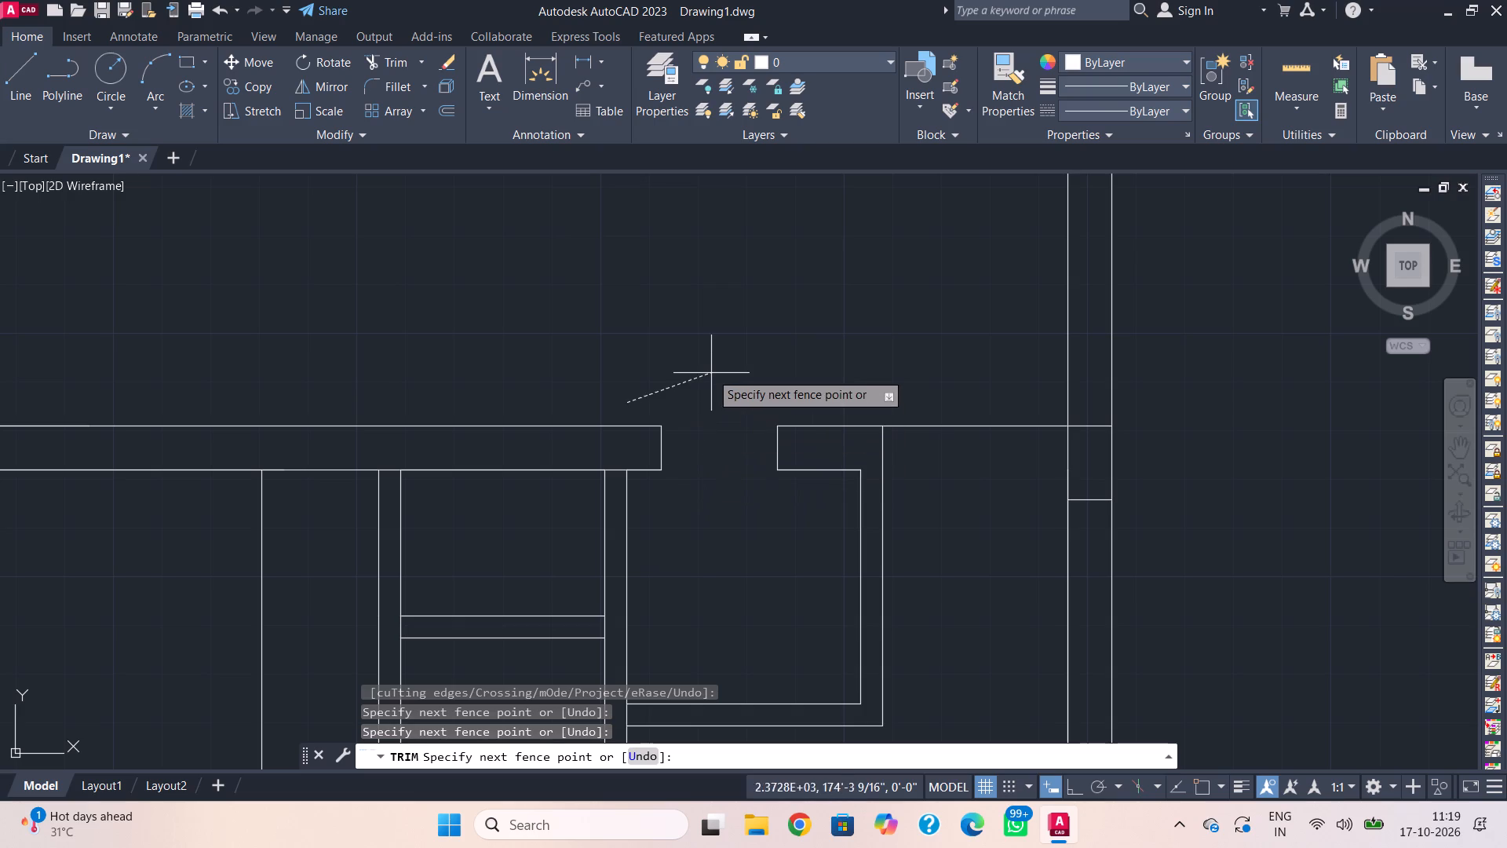
key(Escape)
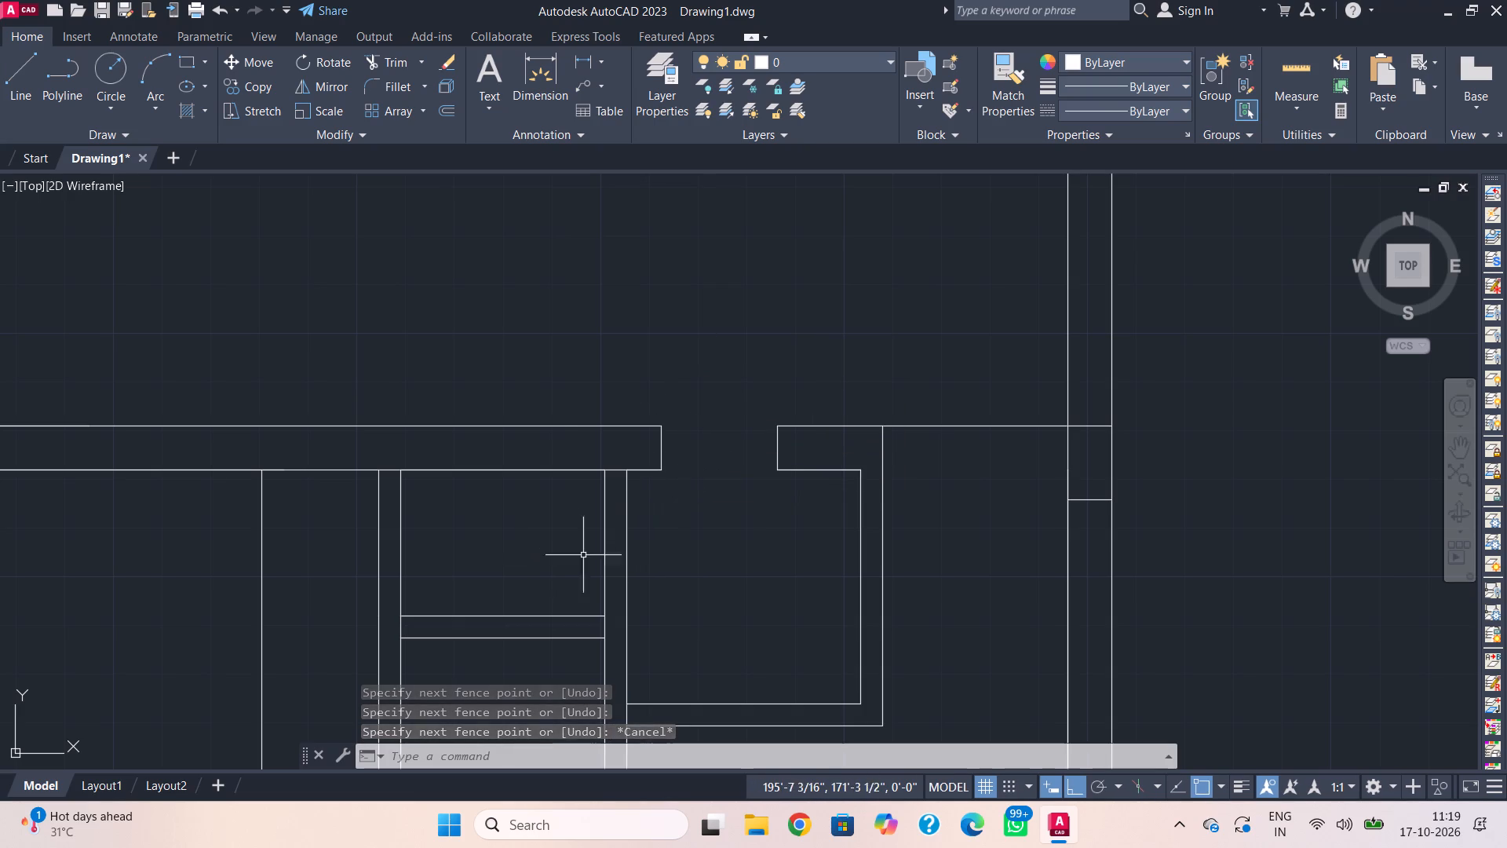
Draw a rectangle across the middle of the short double-line cross wall in the narrow space west of the small room.
middle_drag(569, 580, 640, 526)
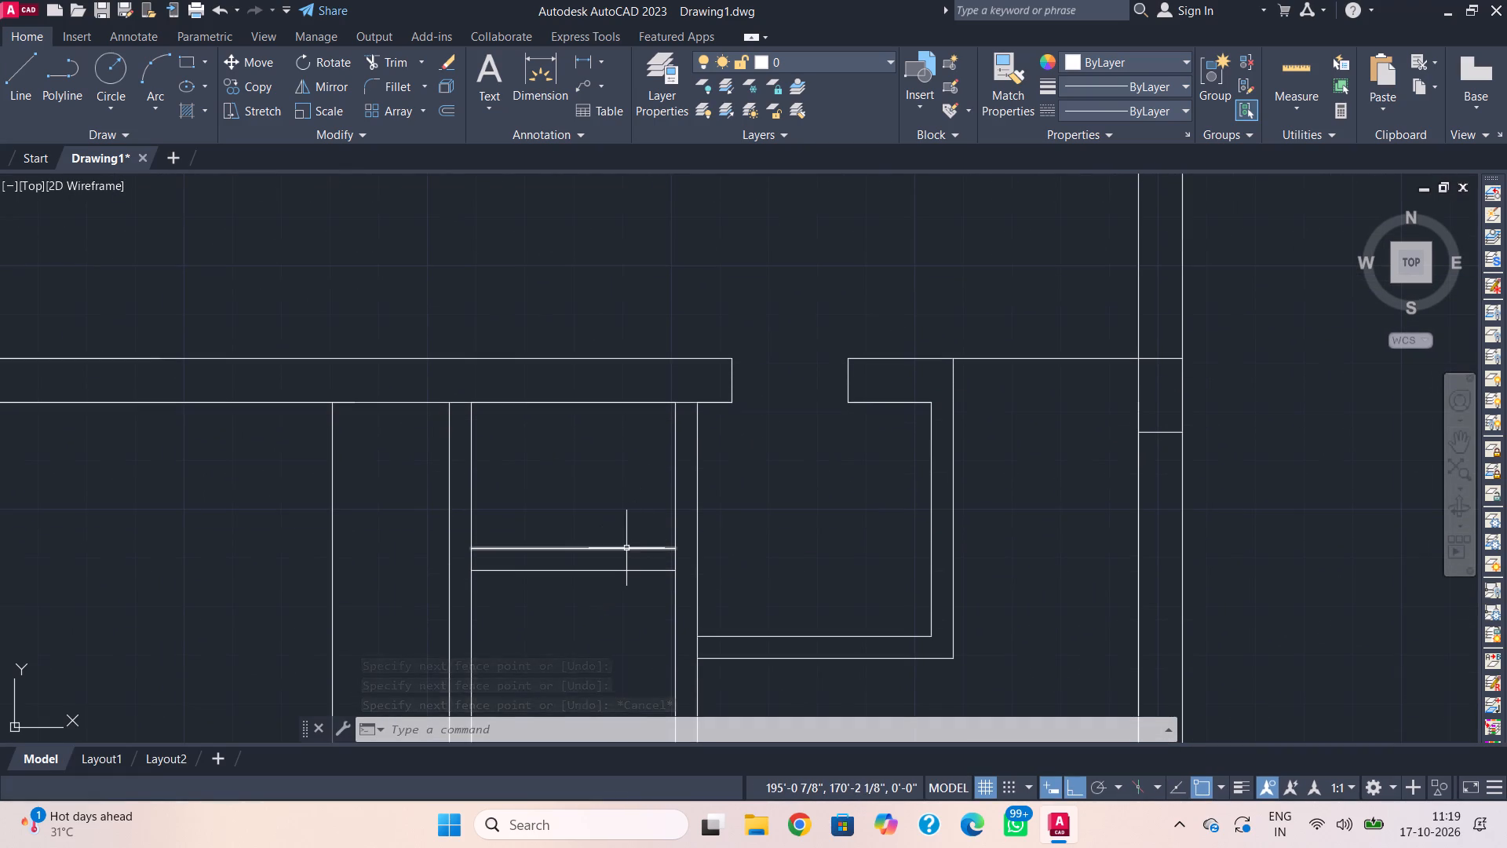
text(rec)
key(space)
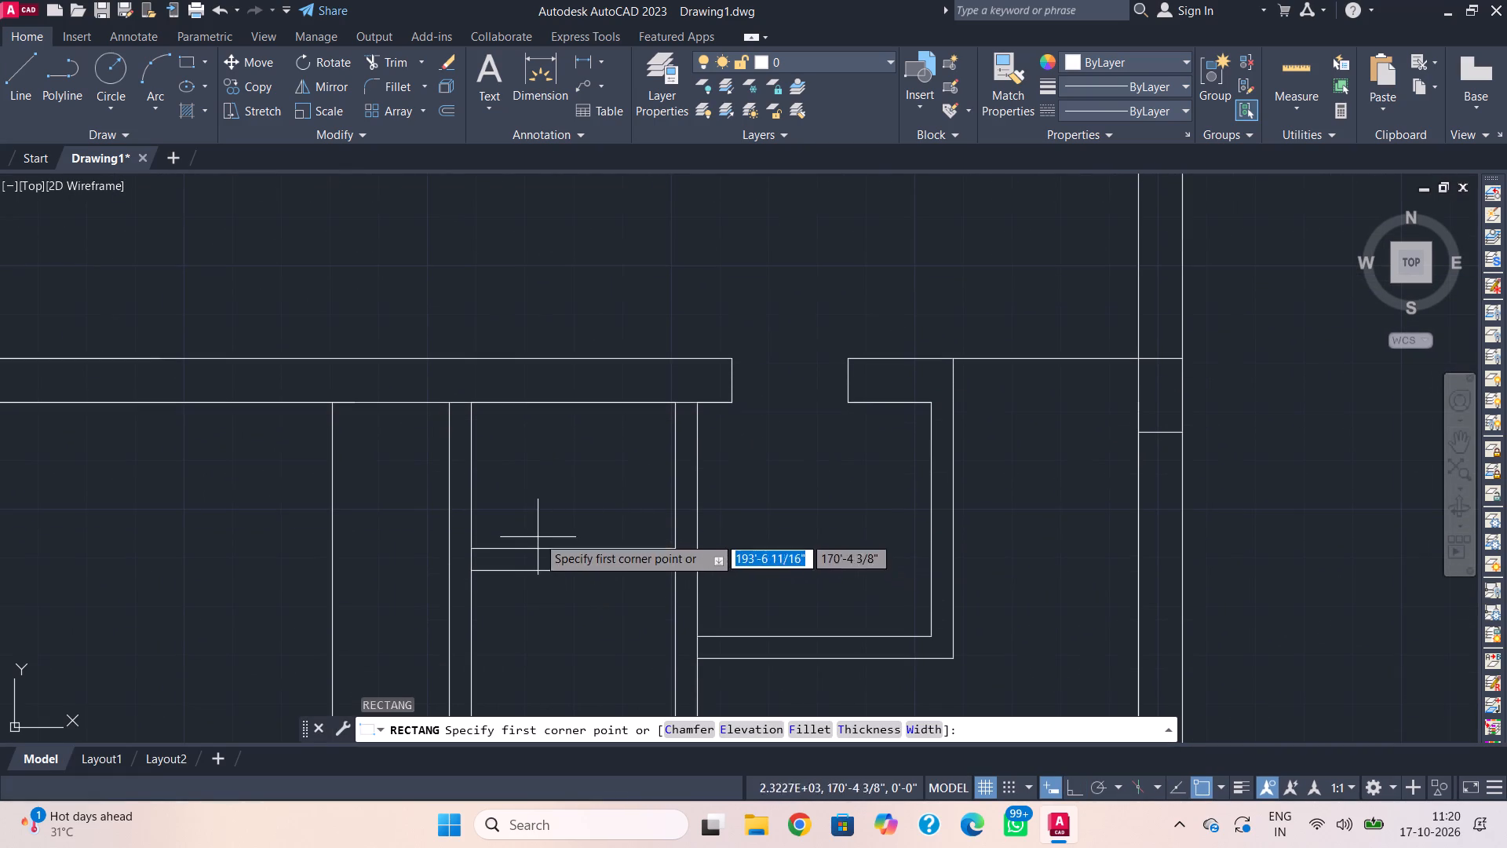
click(504, 517)
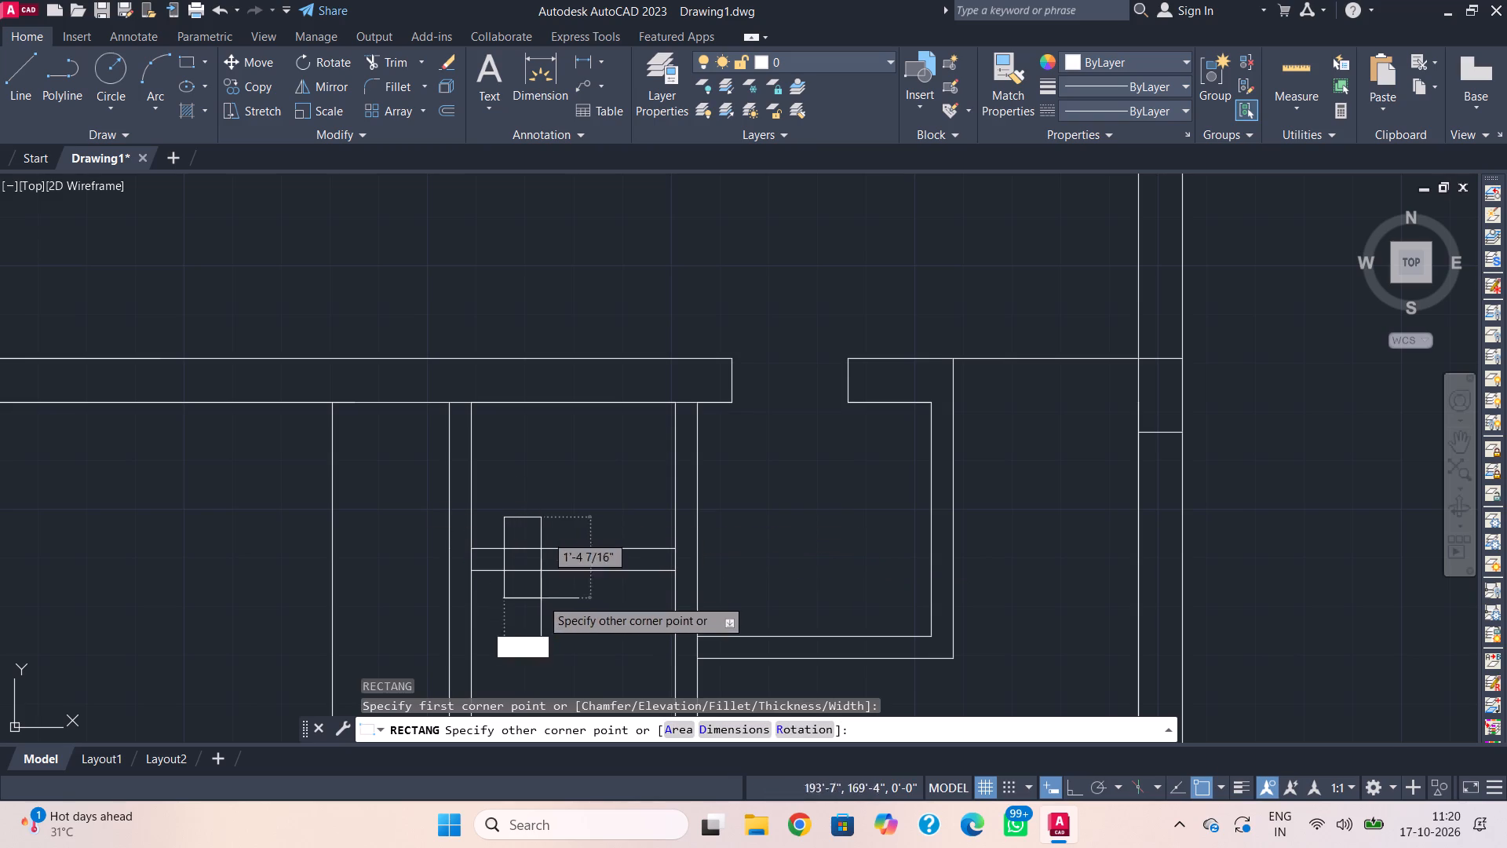
click(646, 595)
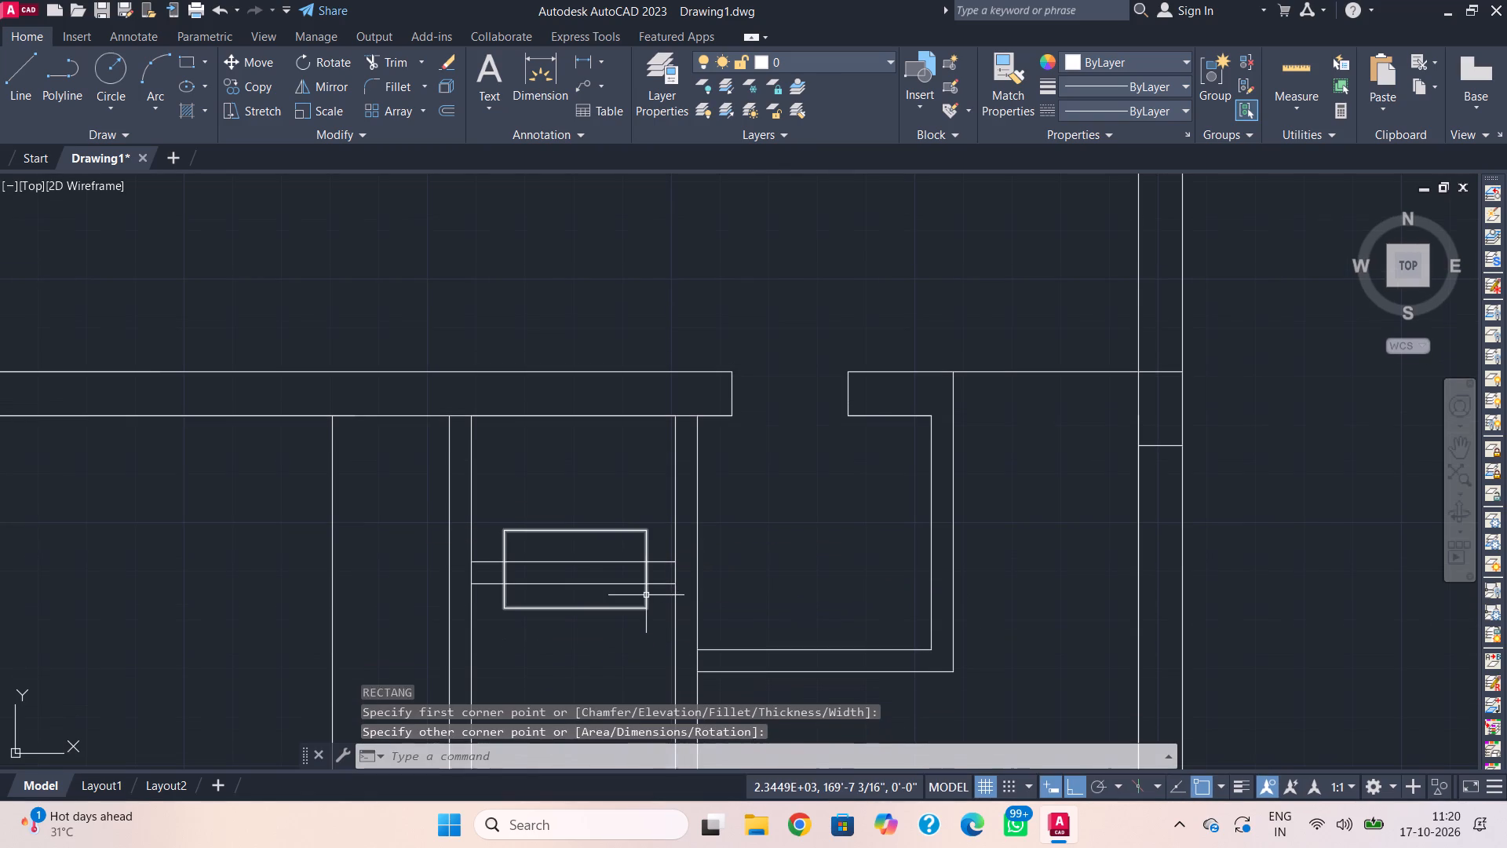
key(Escape)
Trim the rectangle and the cross wall's middle portion, leaving a closed wall stub at each side of the opening.
text(tr)
key(space)
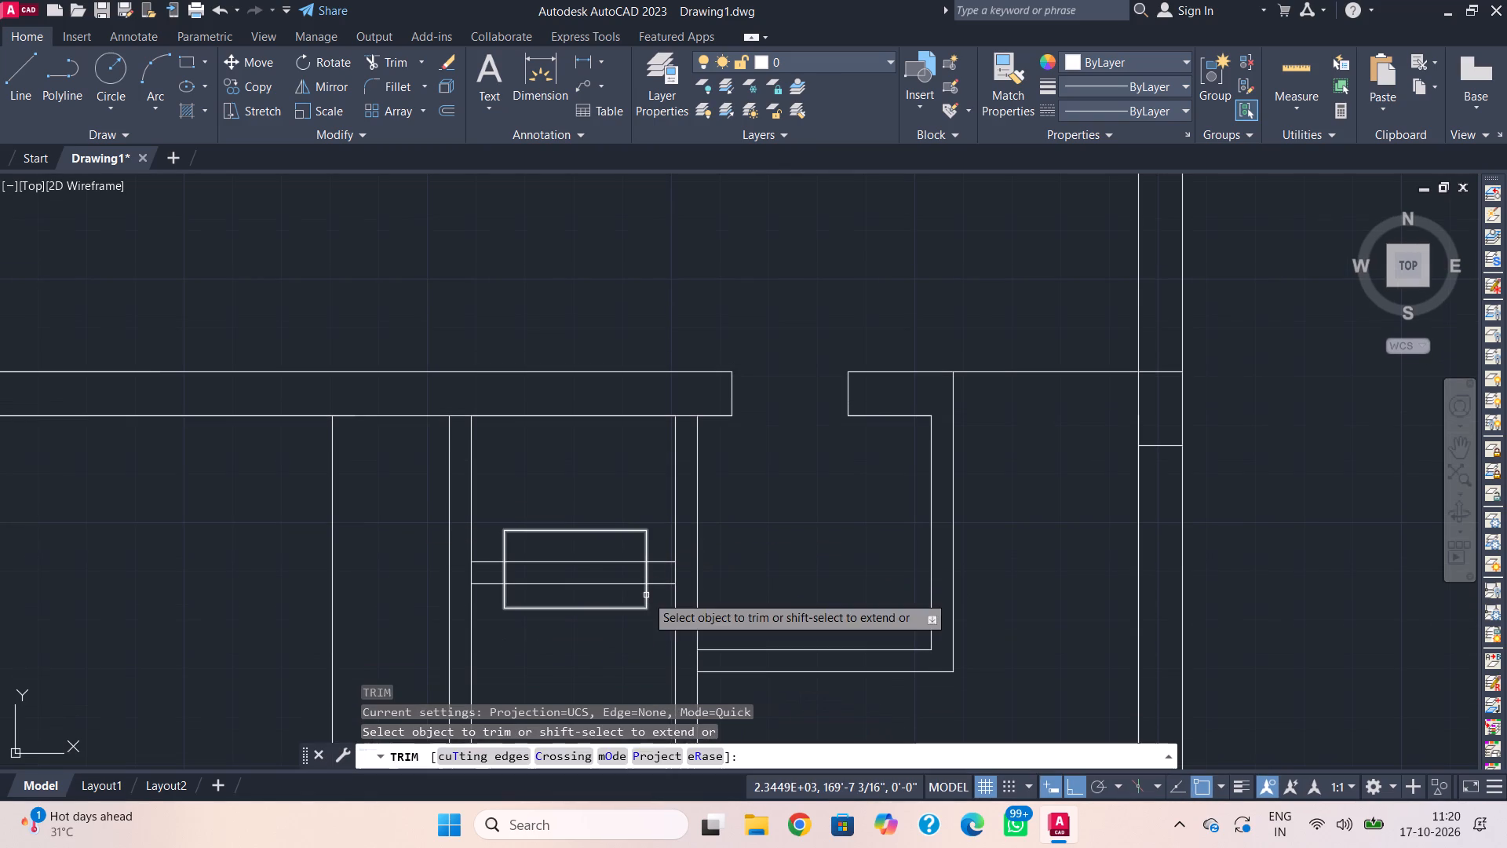
click(620, 510)
click(604, 620)
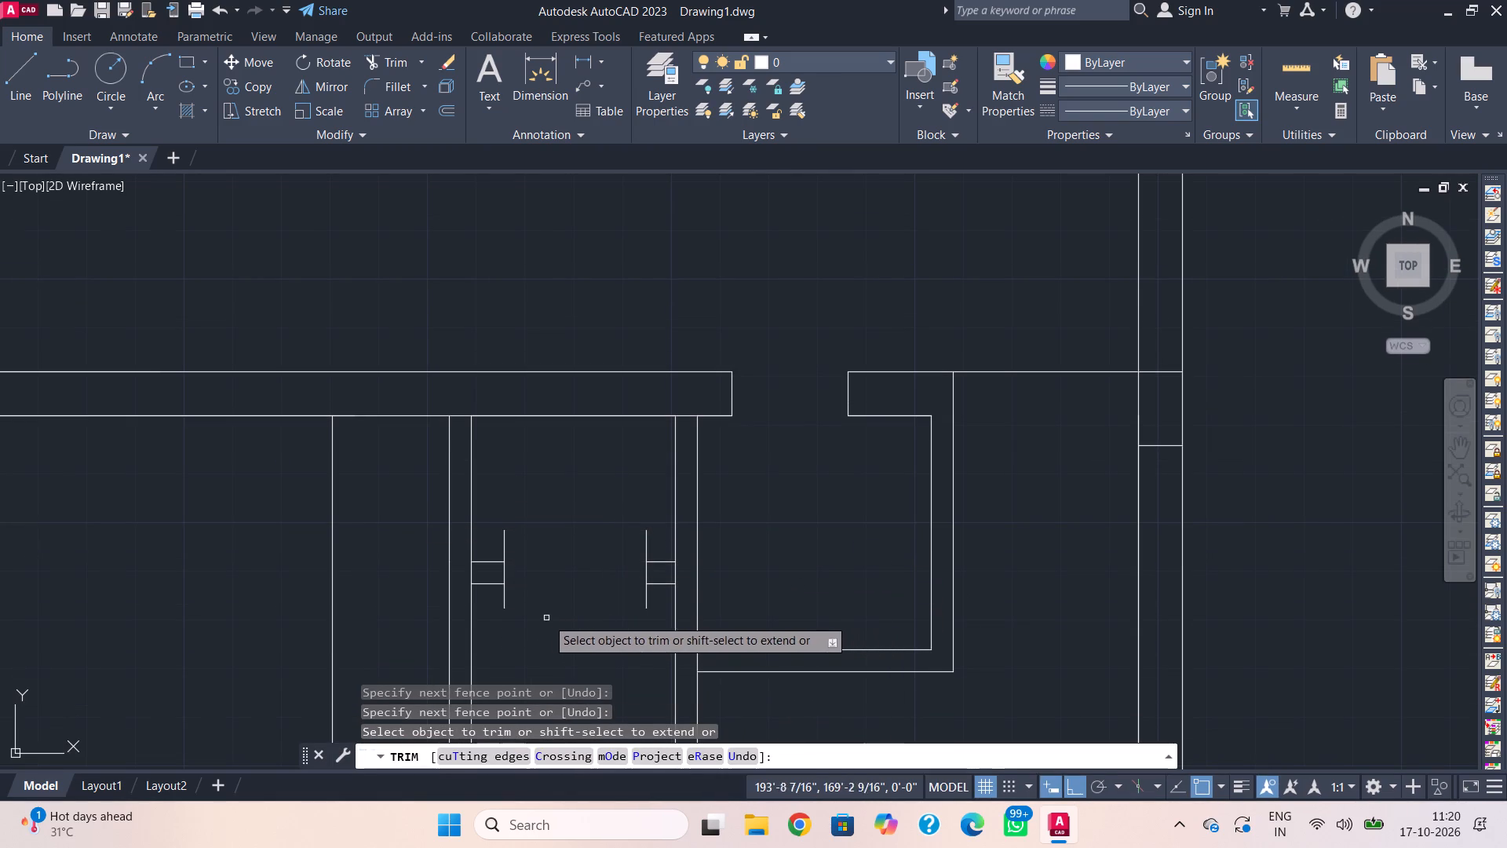
click(508, 605)
click(499, 605)
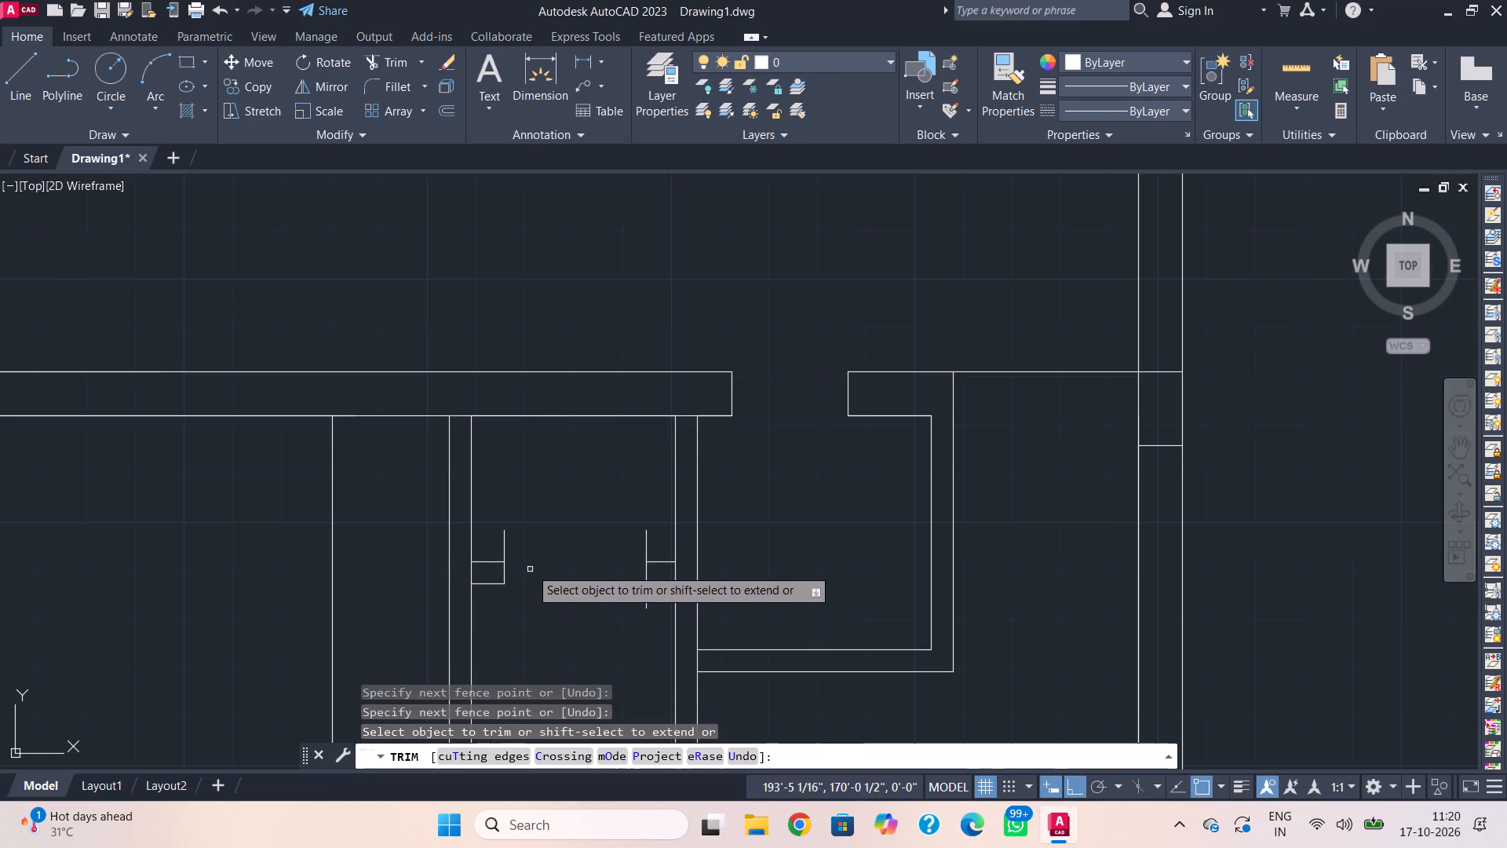
click(529, 552)
click(485, 545)
click(604, 547)
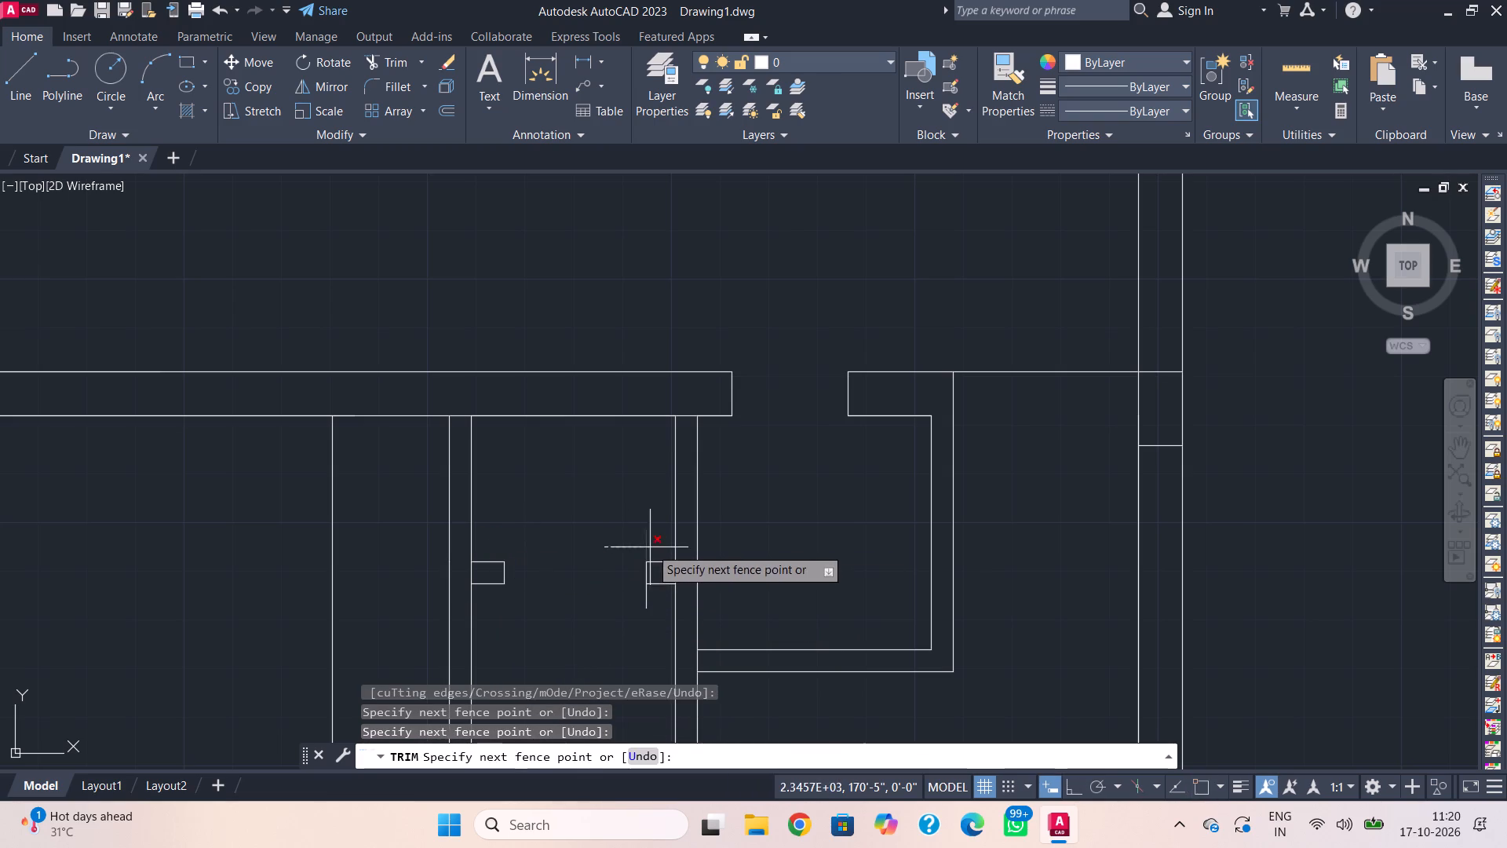
click(650, 546)
click(626, 587)
click(650, 599)
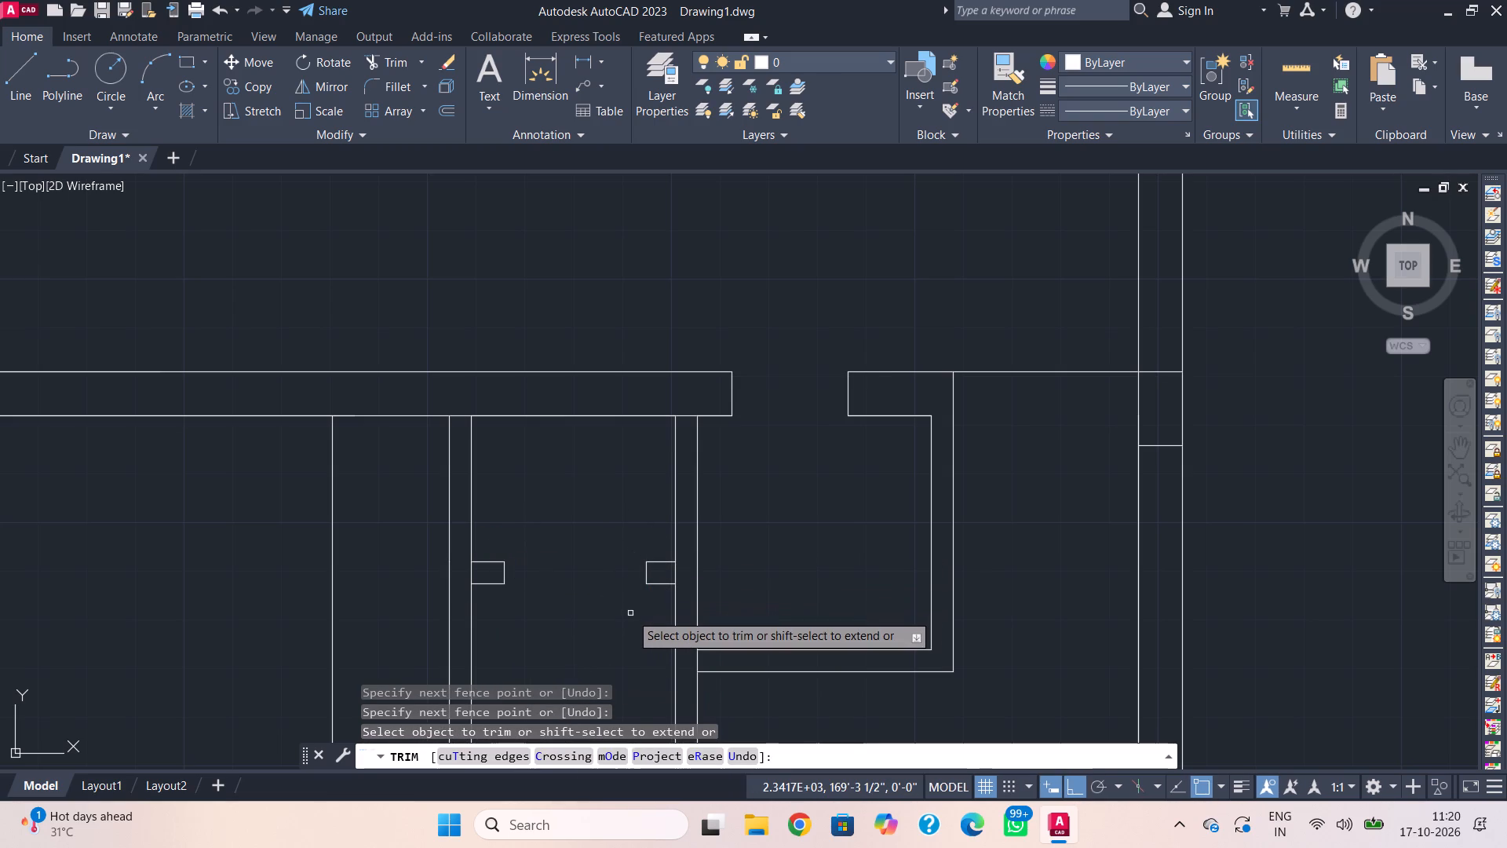
key(Escape)
Draw two horizontal ACAD_ISO02W100 dashed lines across the cross wall opening, joining the upper and lower corners of the stubs.
text(l)
key(space)
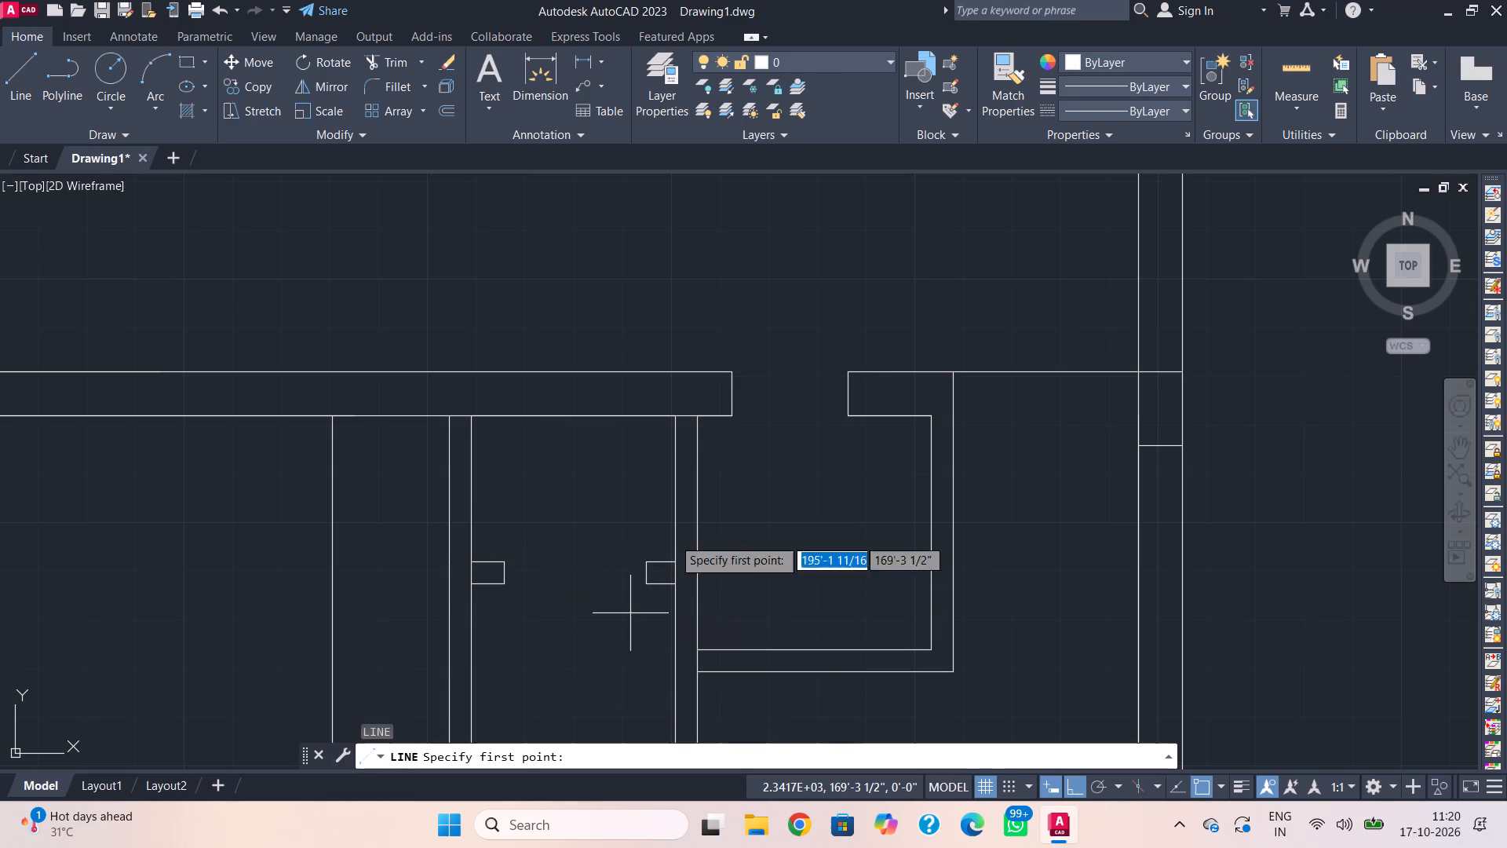
click(1077, 109)
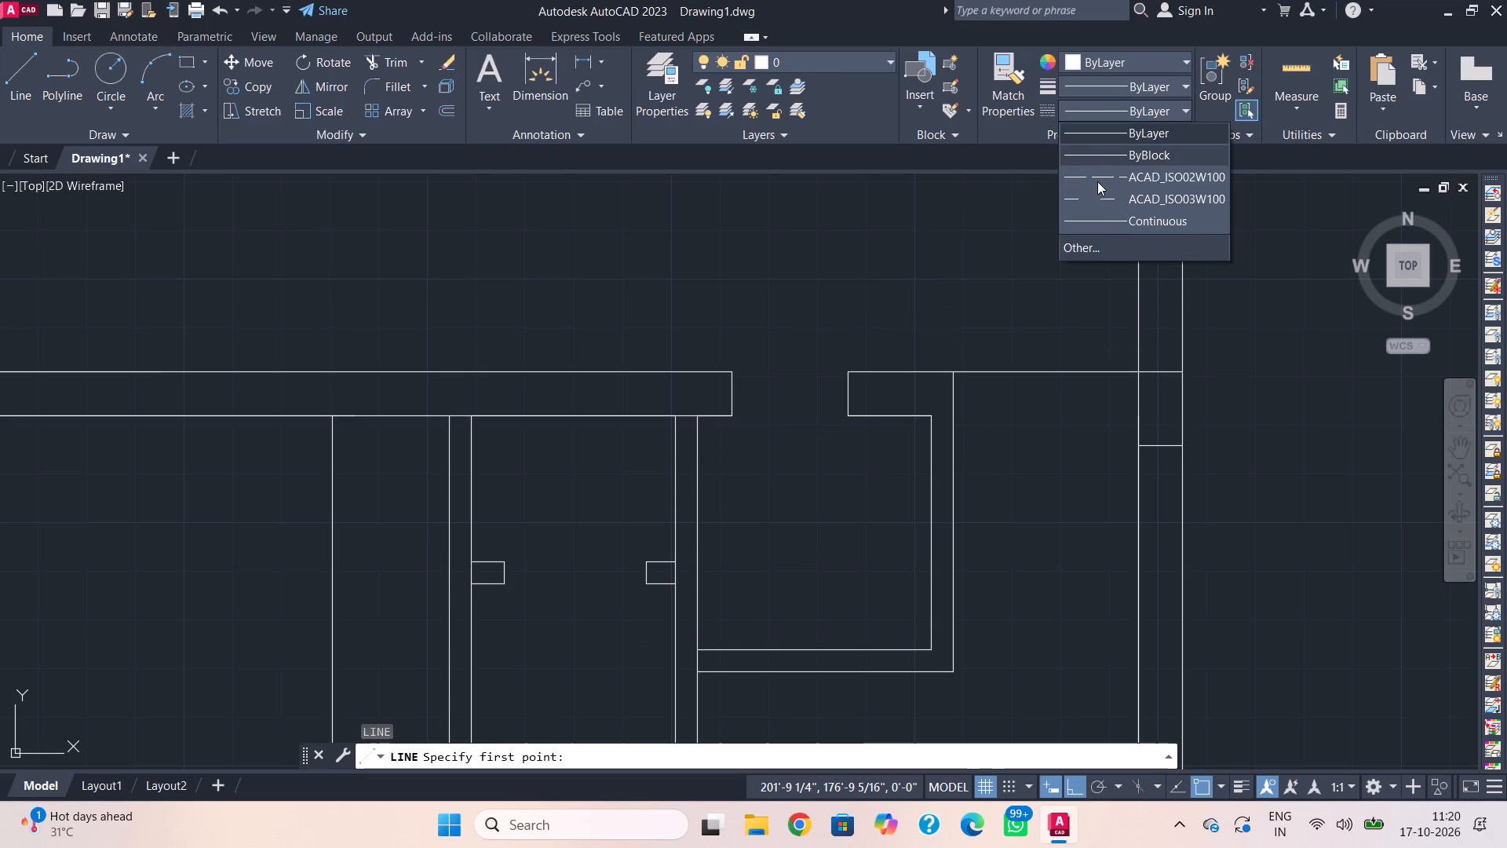
click(1097, 181)
click(501, 563)
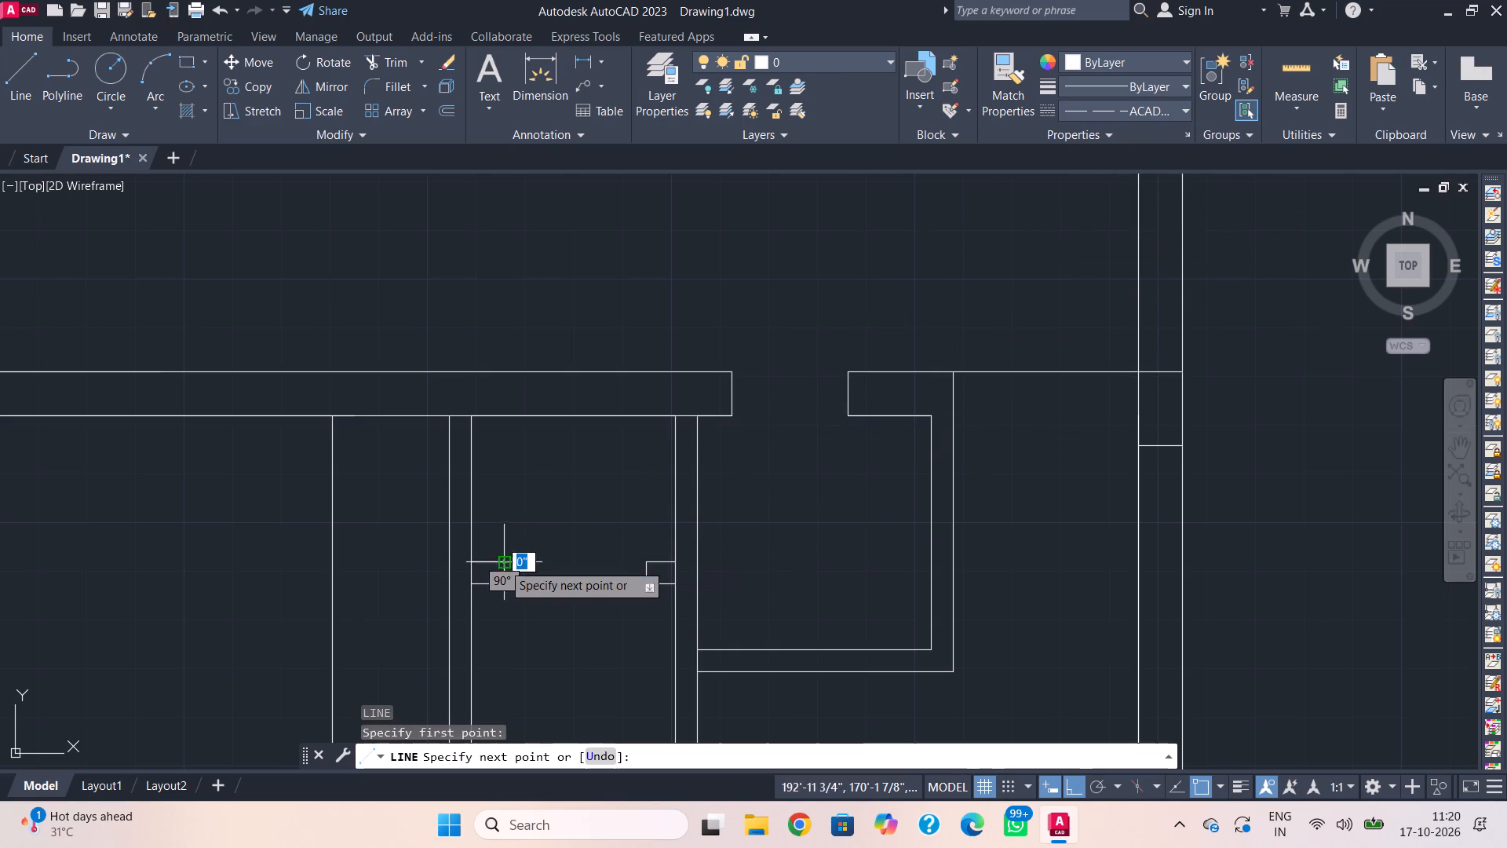
click(647, 563)
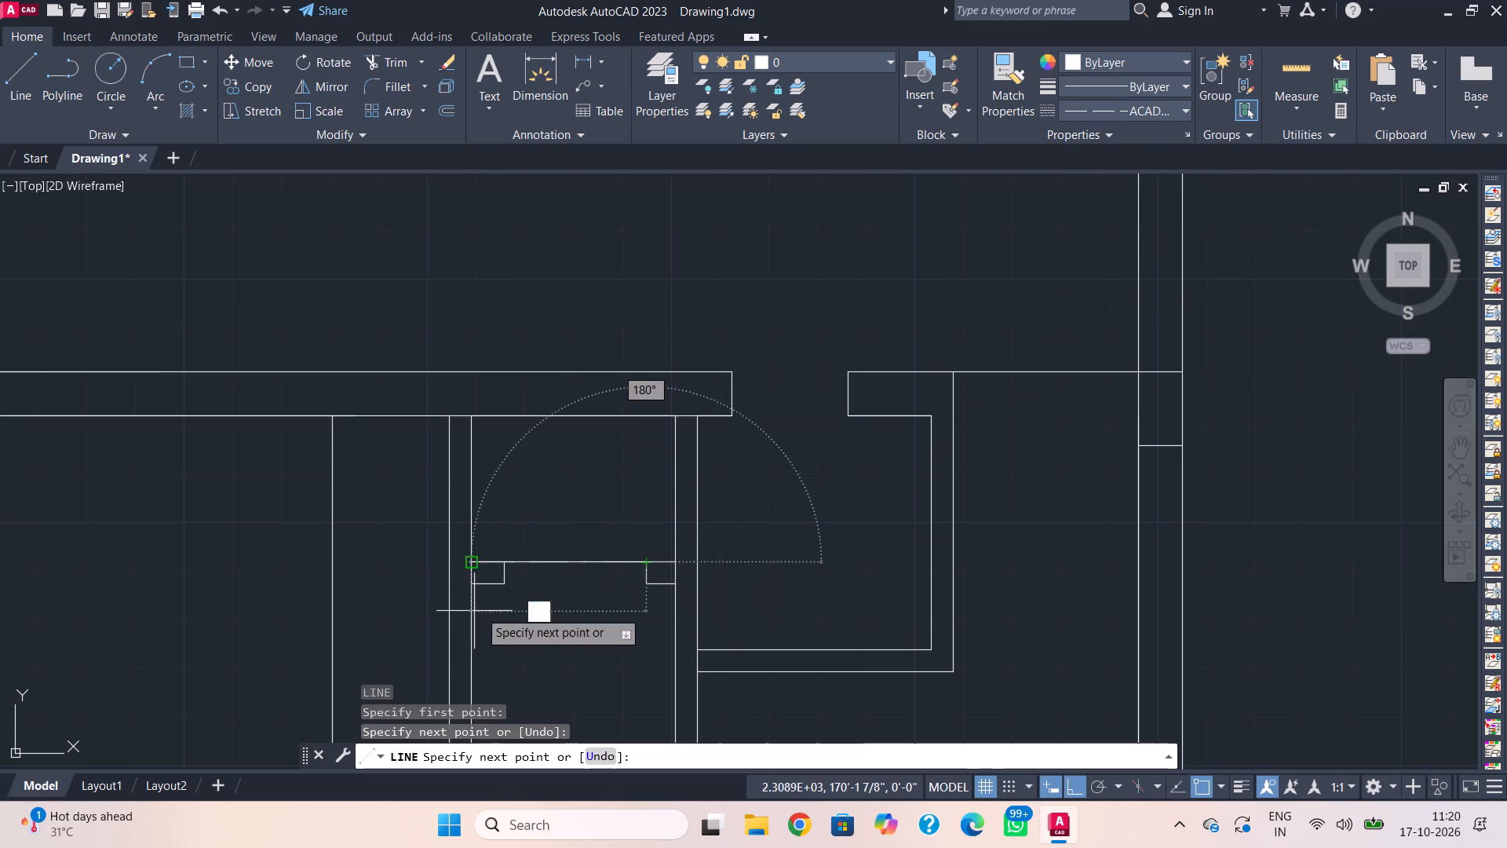
key(Escape)
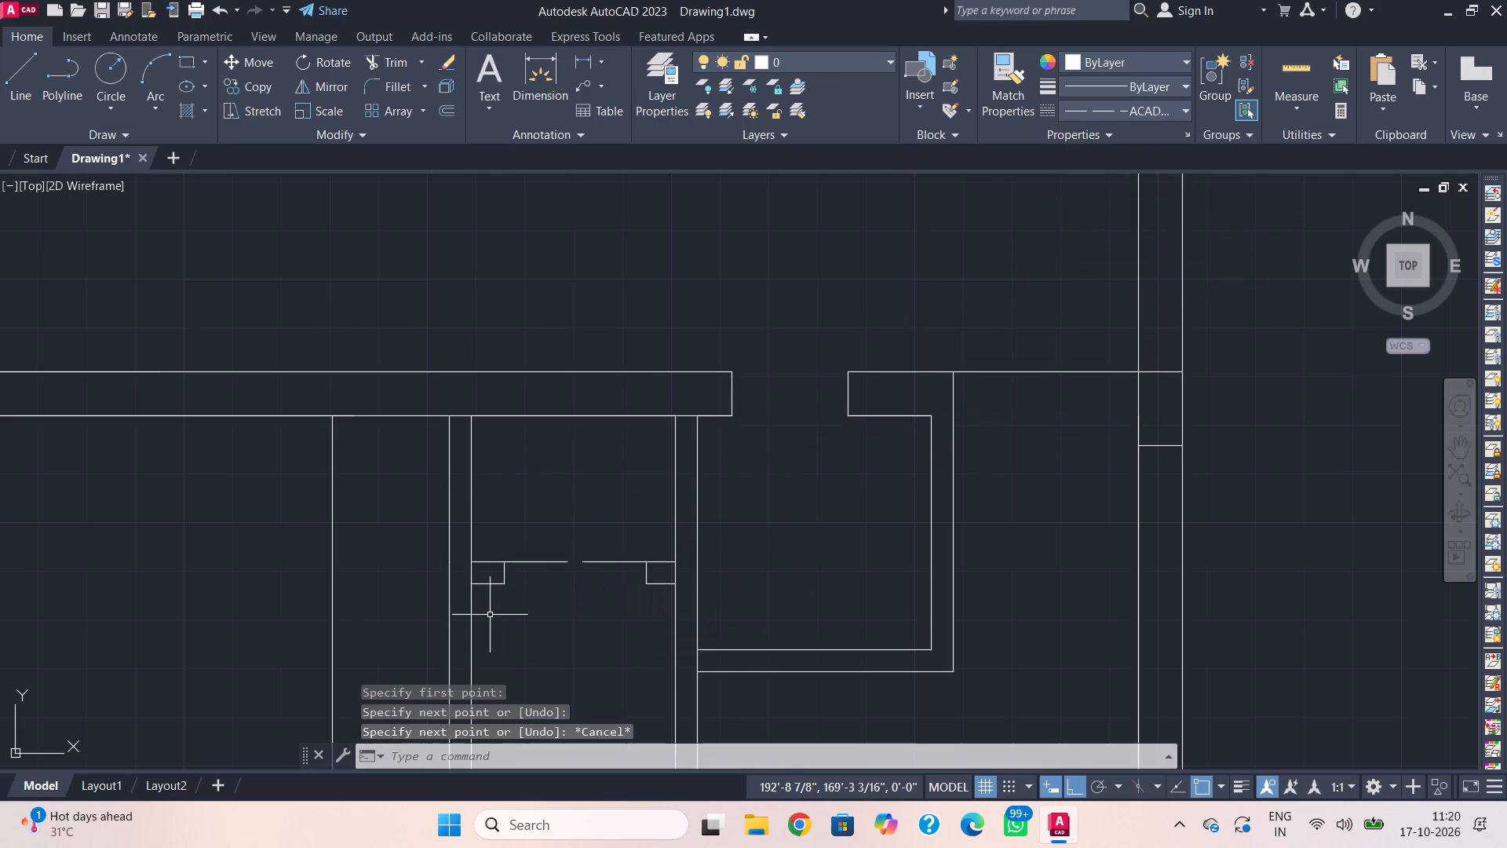
text(l)
key(space)
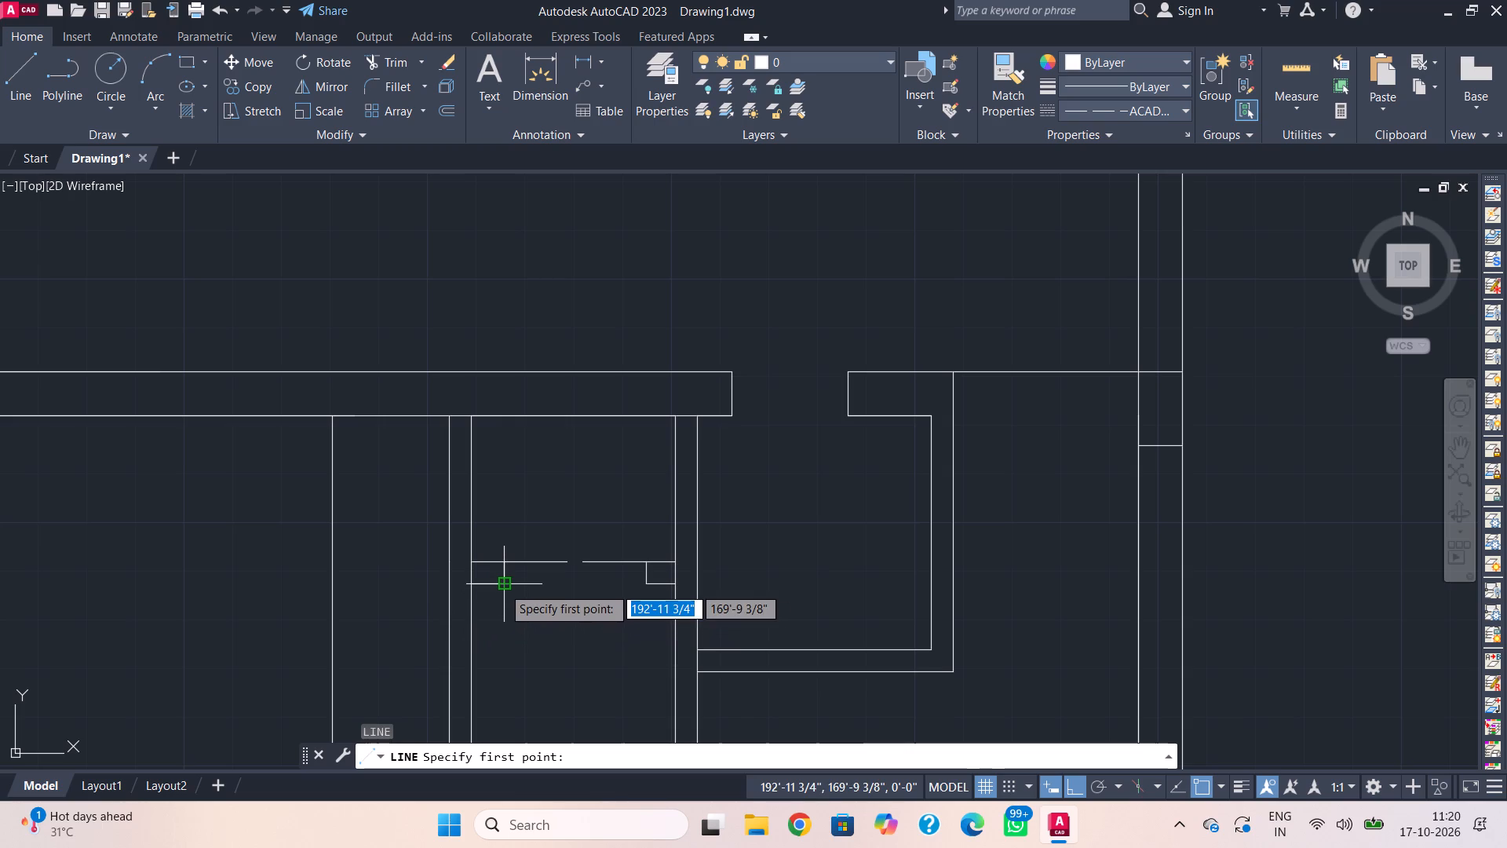
click(1117, 105)
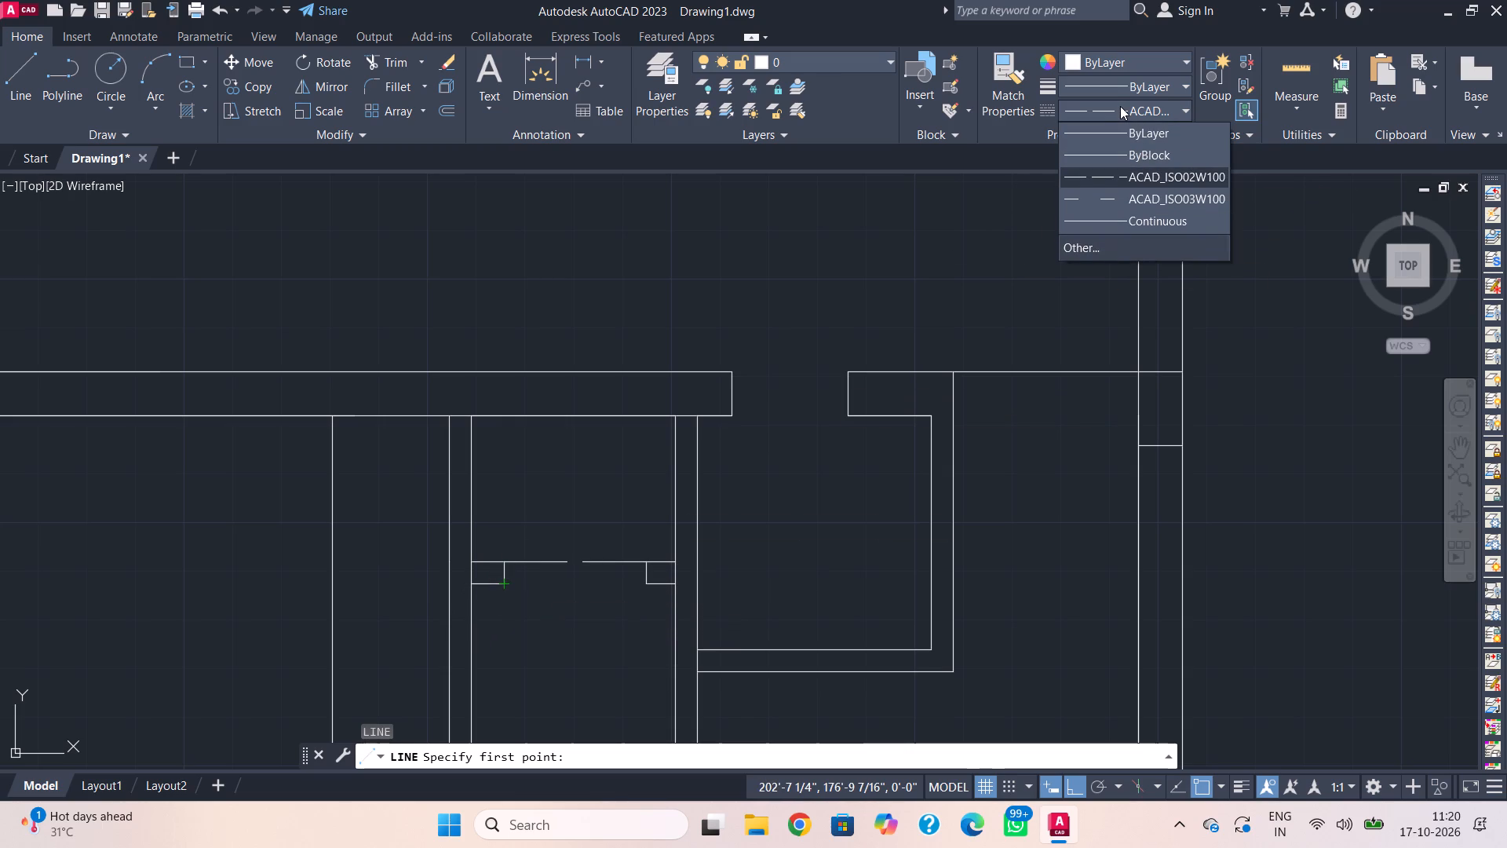
click(1120, 106)
click(502, 587)
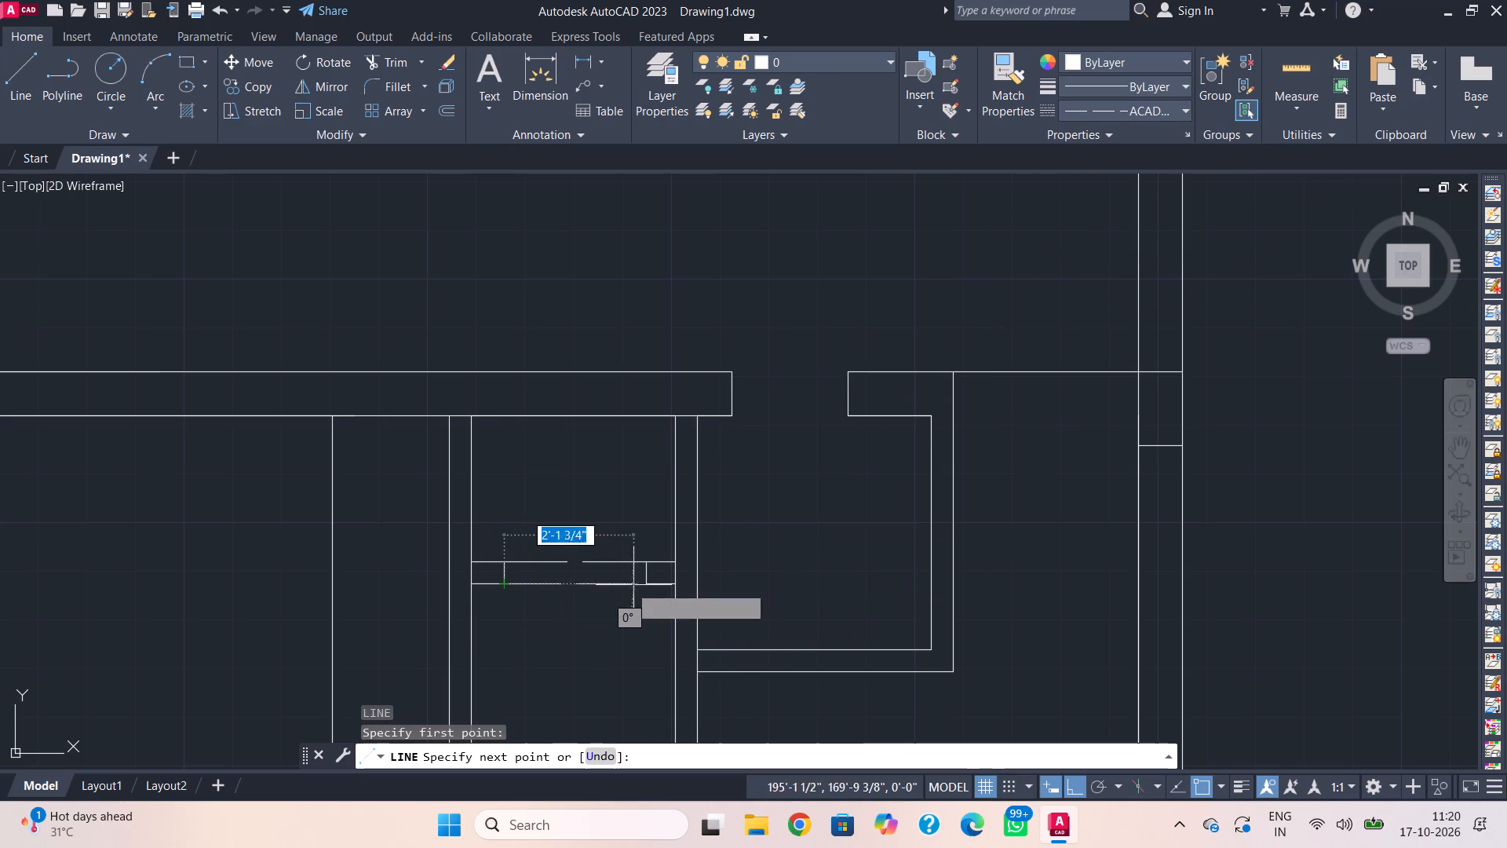
click(646, 580)
key(Escape)
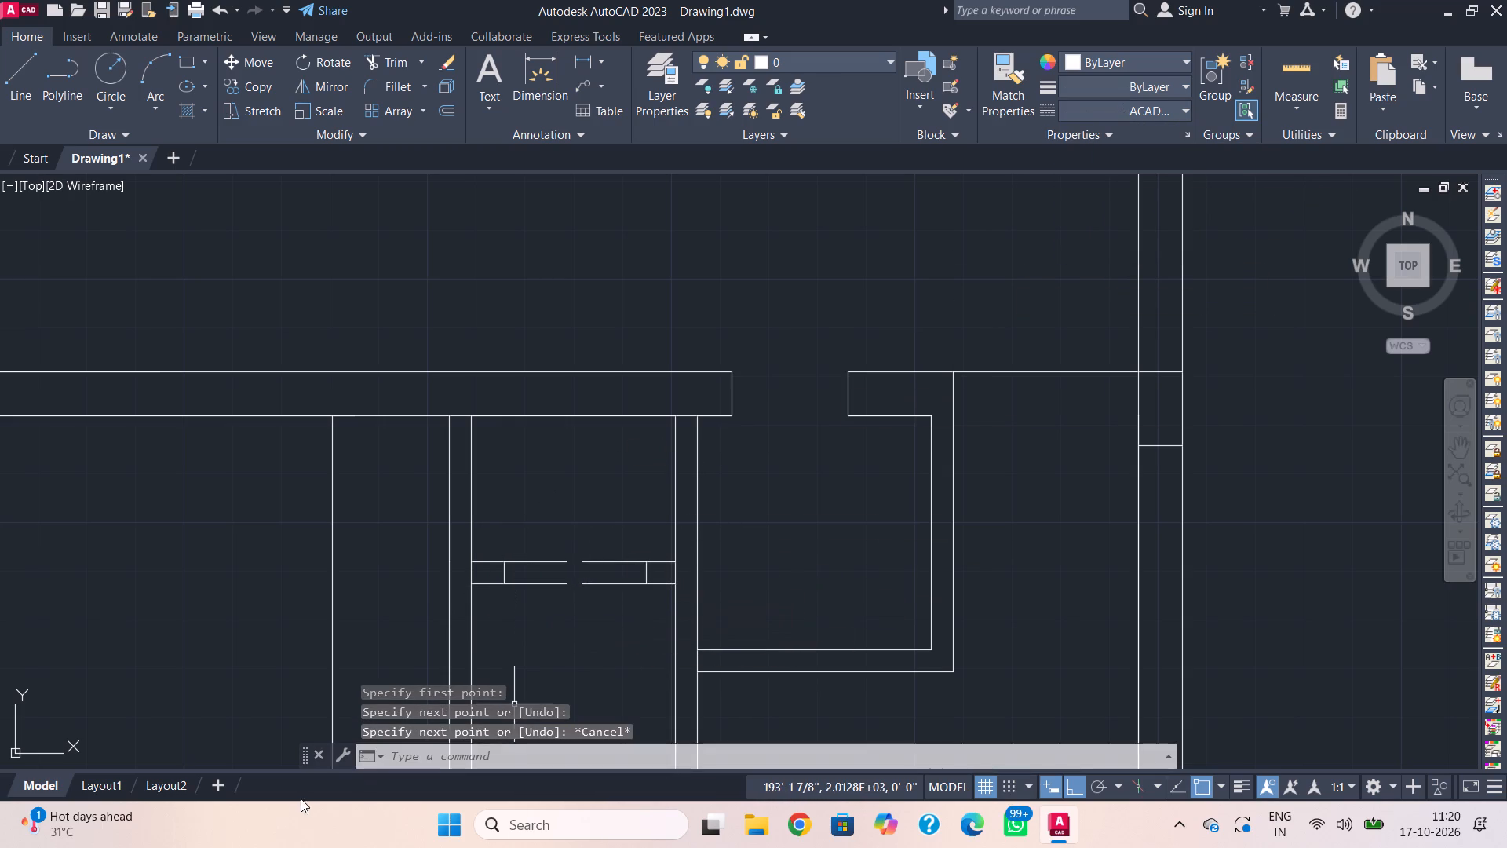
Draw a rectangle about 1'-10" wide and 2'-4" high across the large west room's east wall, just below the wall jog.
scroll(492, 711, down, 2)
scroll(680, 688, down, 1)
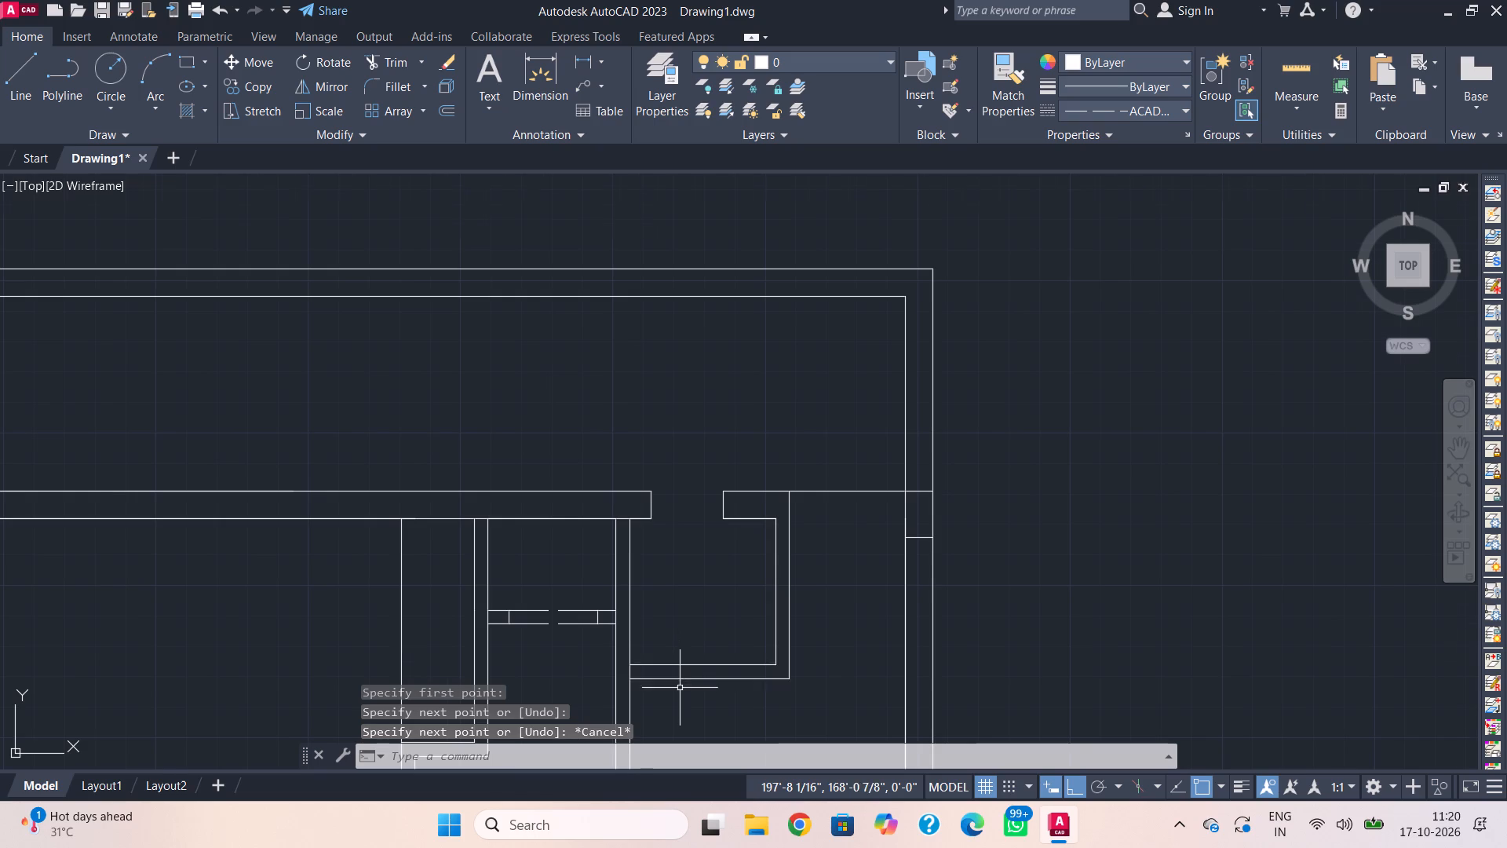
middle_drag(681, 692, 816, 500)
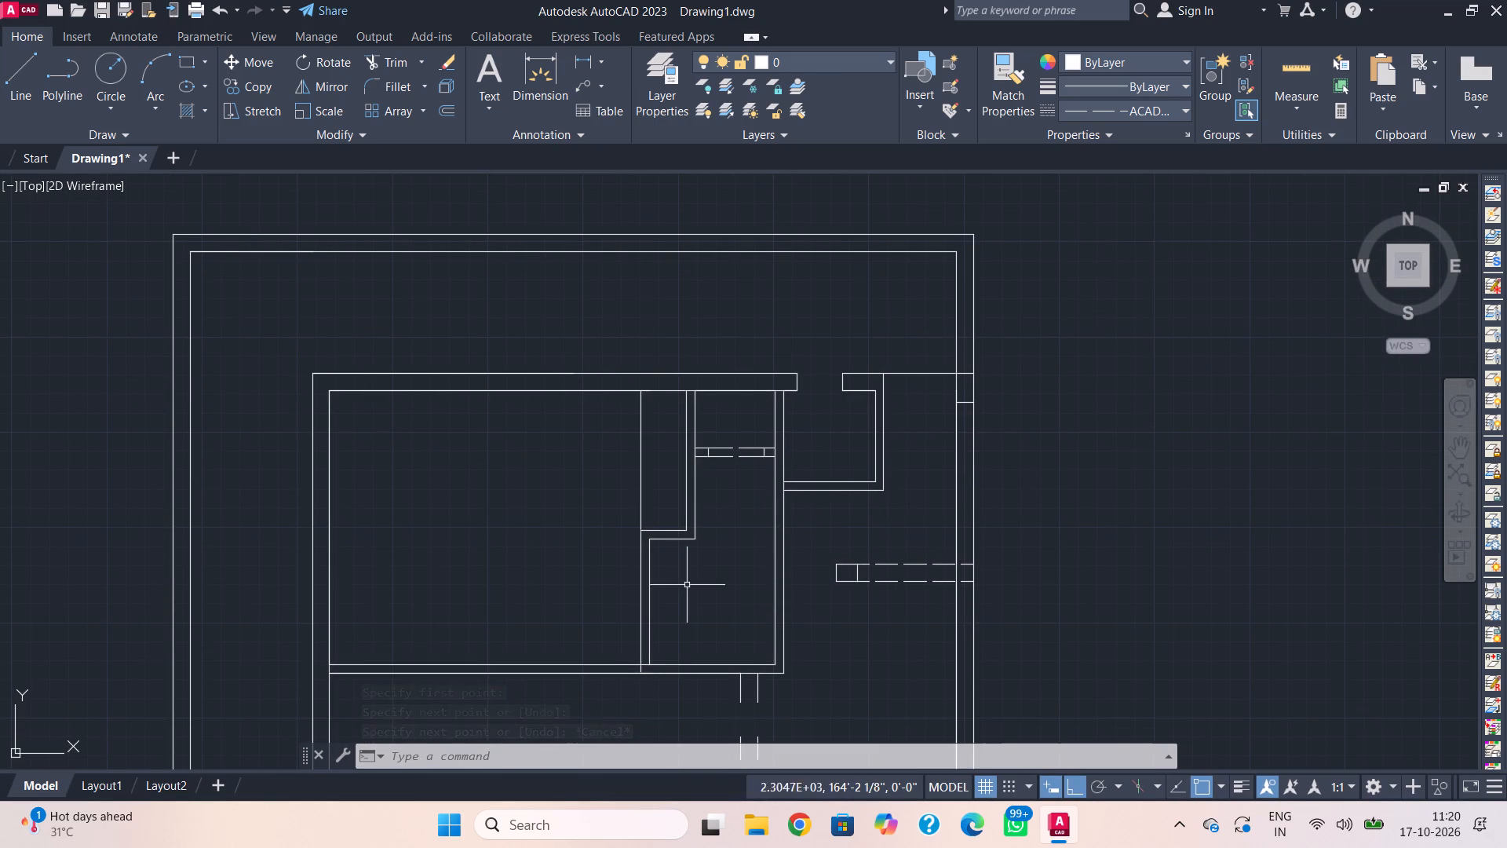
click(184, 59)
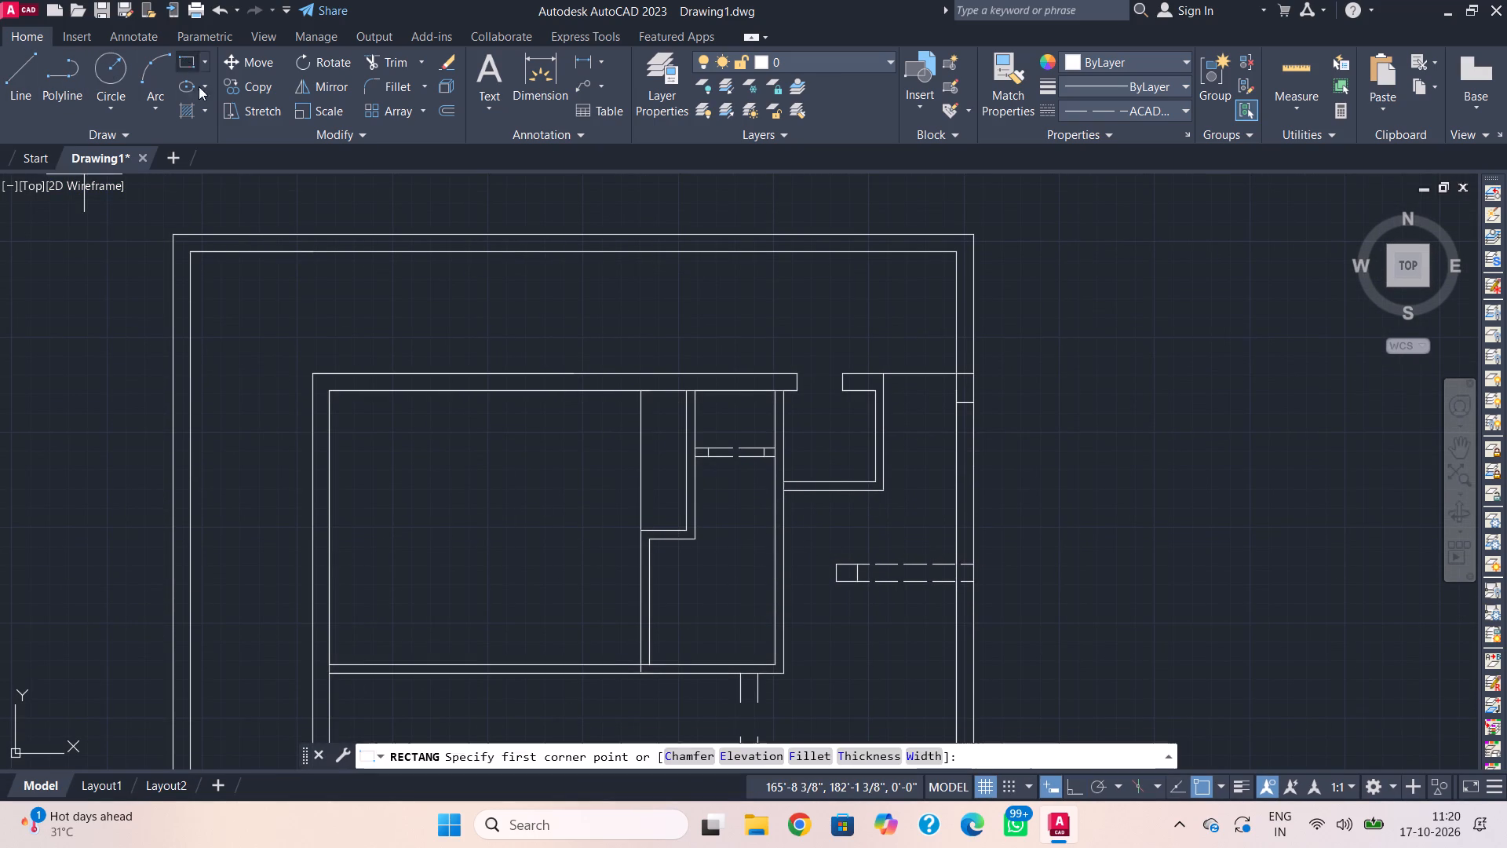
click(622, 566)
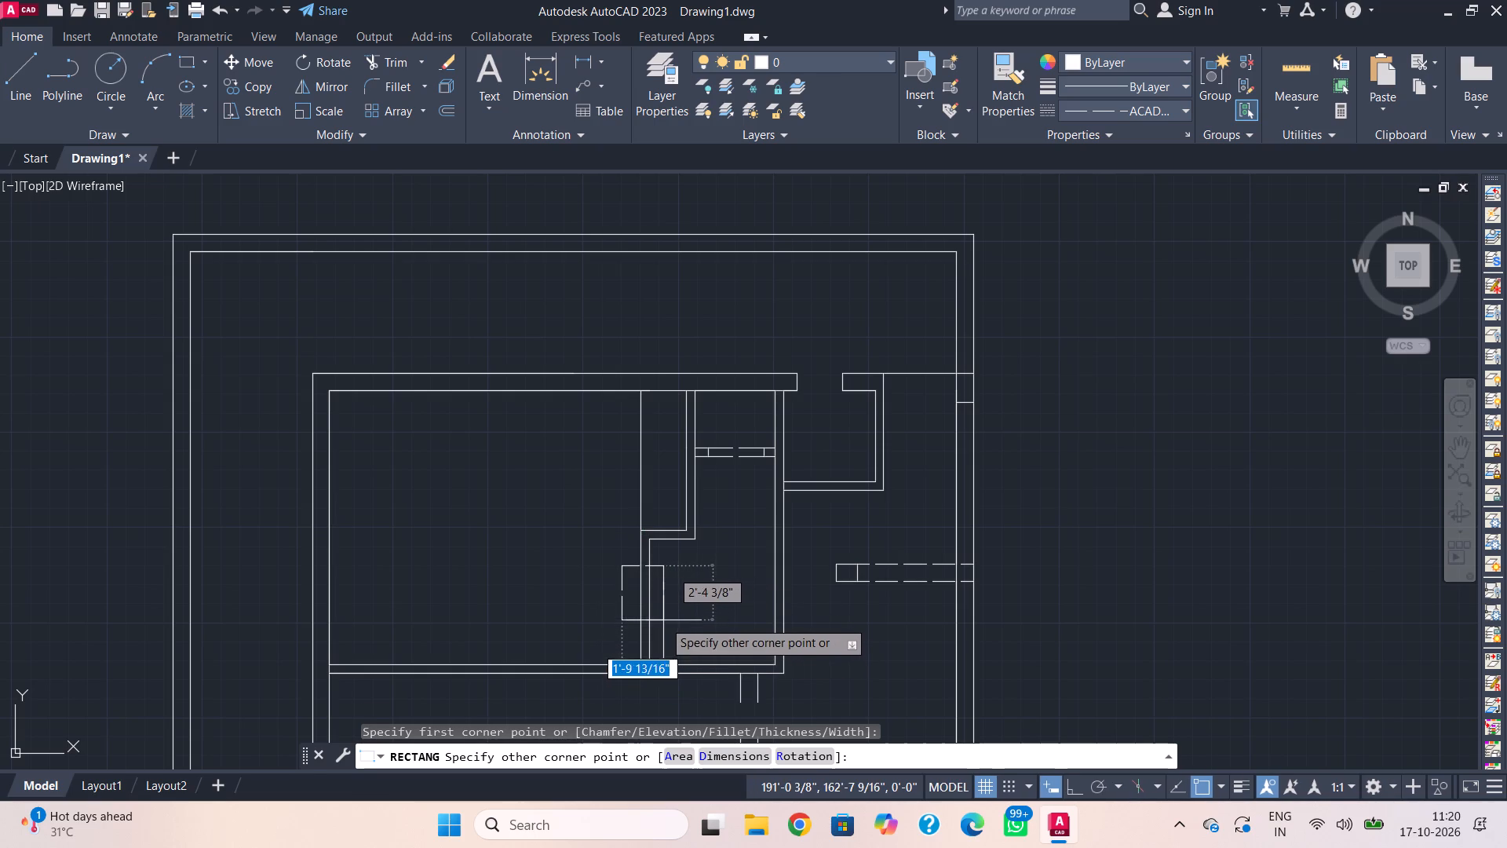
click(663, 620)
key(Escape)
Trim the rectangle and the wall lines within it to leave an opening with closed ends in the large room's east wall.
text(tr)
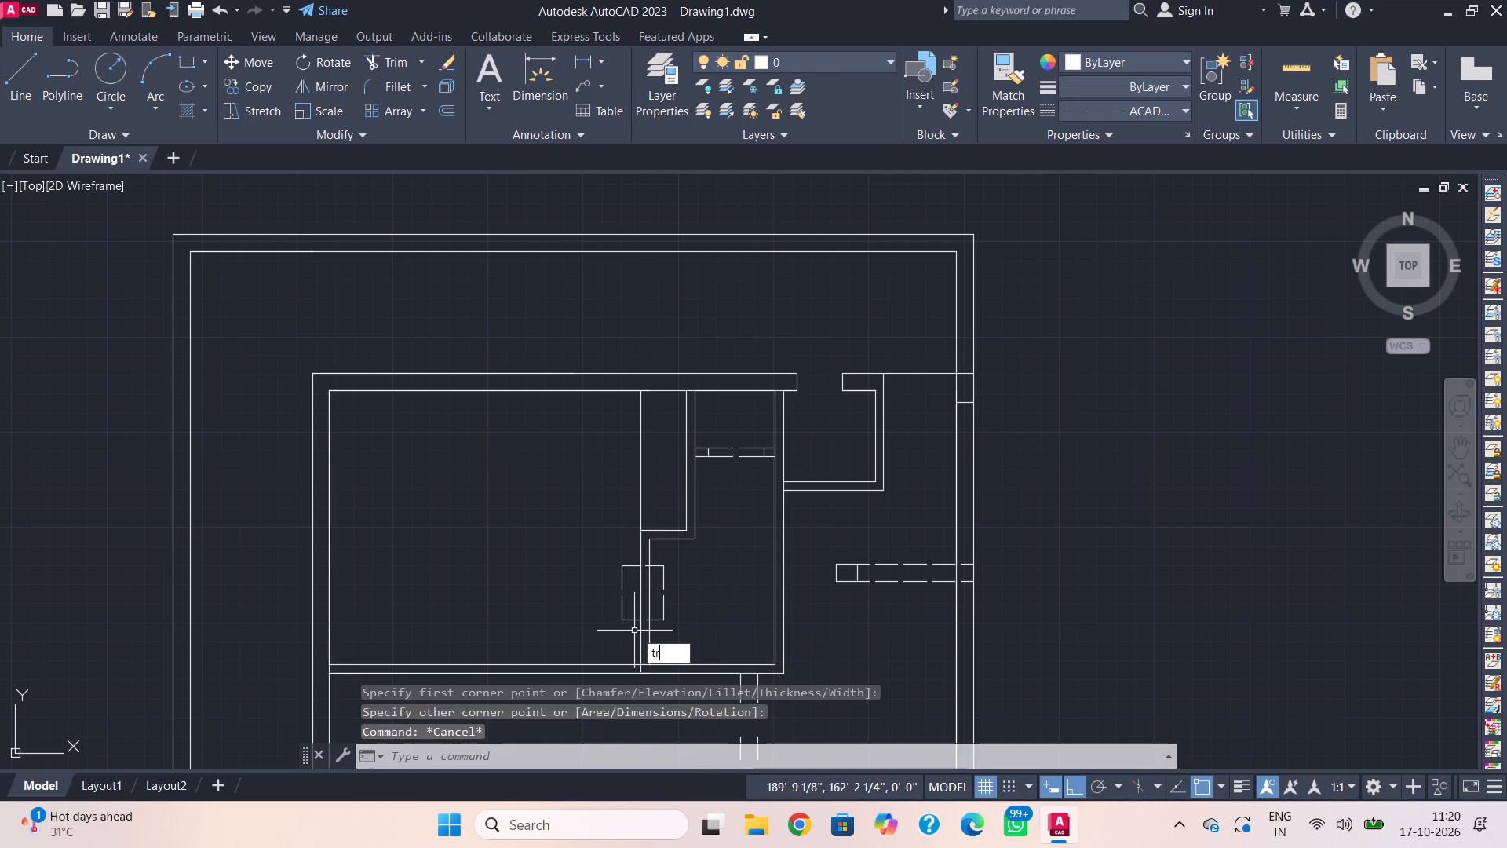
key(space)
click(677, 590)
click(614, 599)
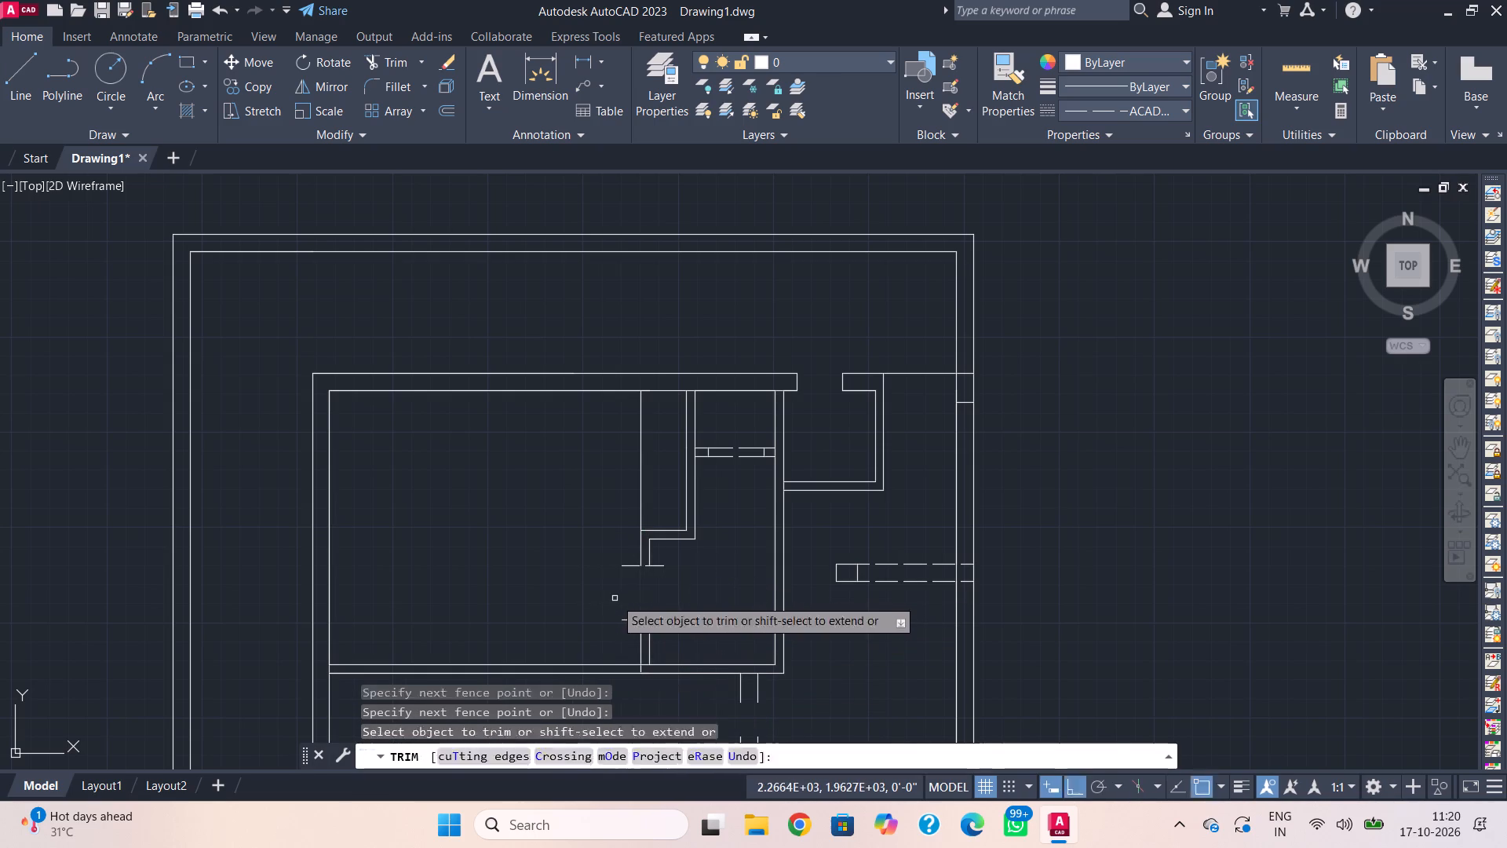
drag(629, 547, 629, 576)
drag(627, 623, 628, 635)
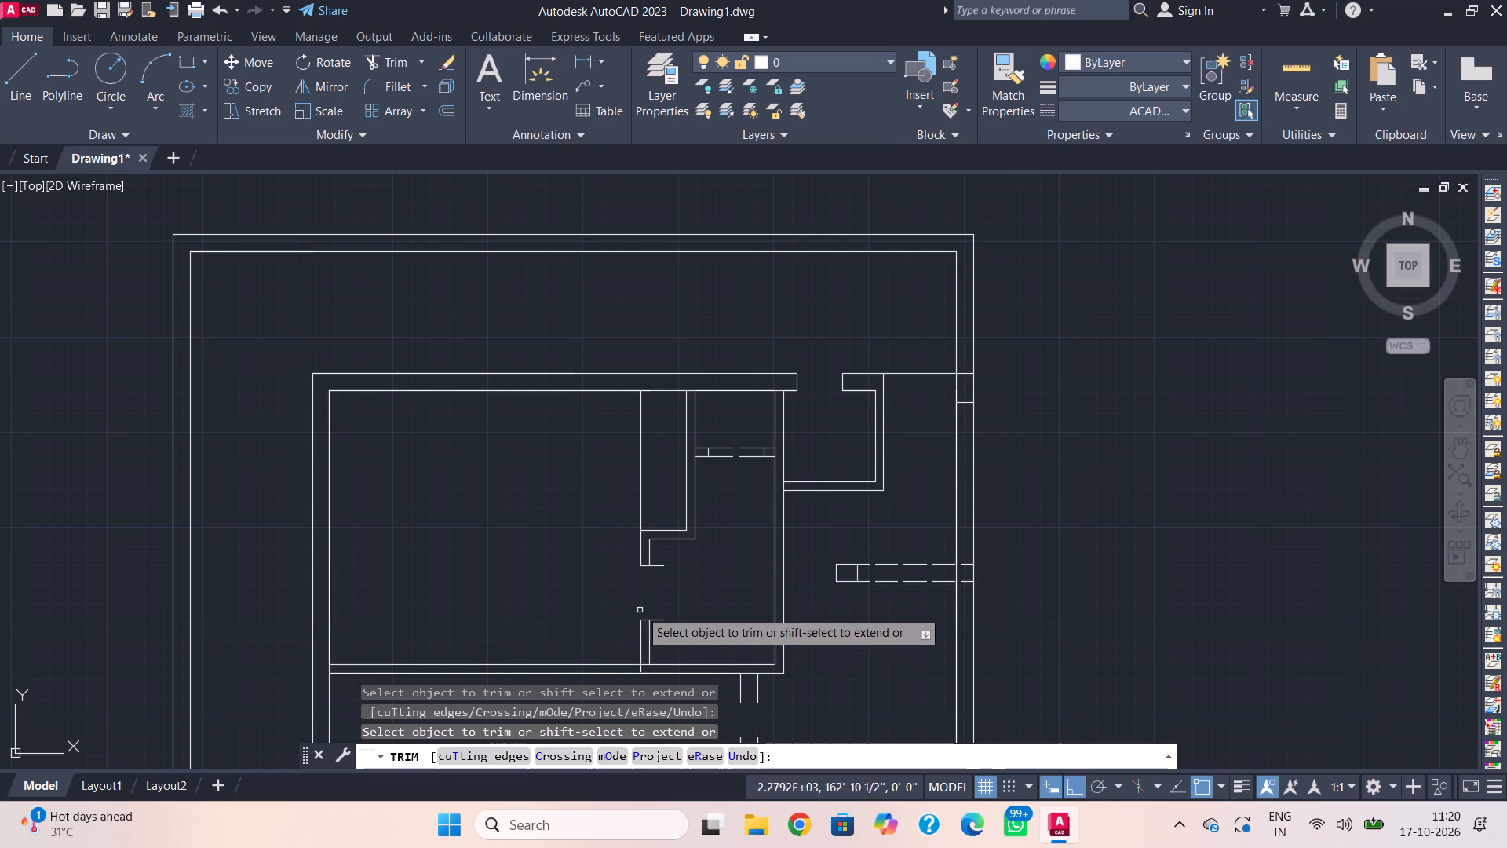
click(656, 606)
click(657, 631)
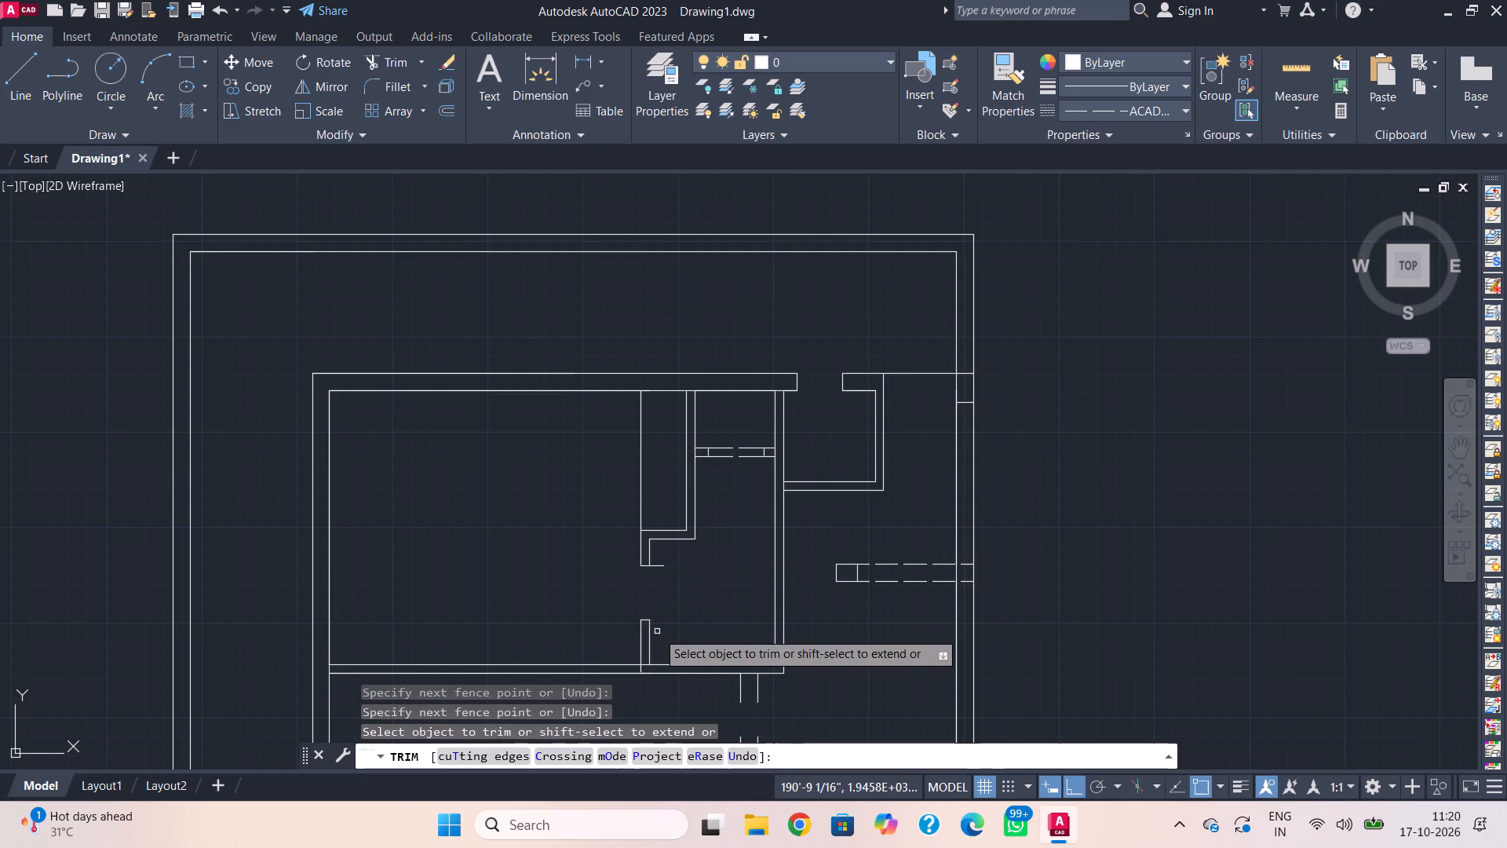
click(655, 576)
click(661, 555)
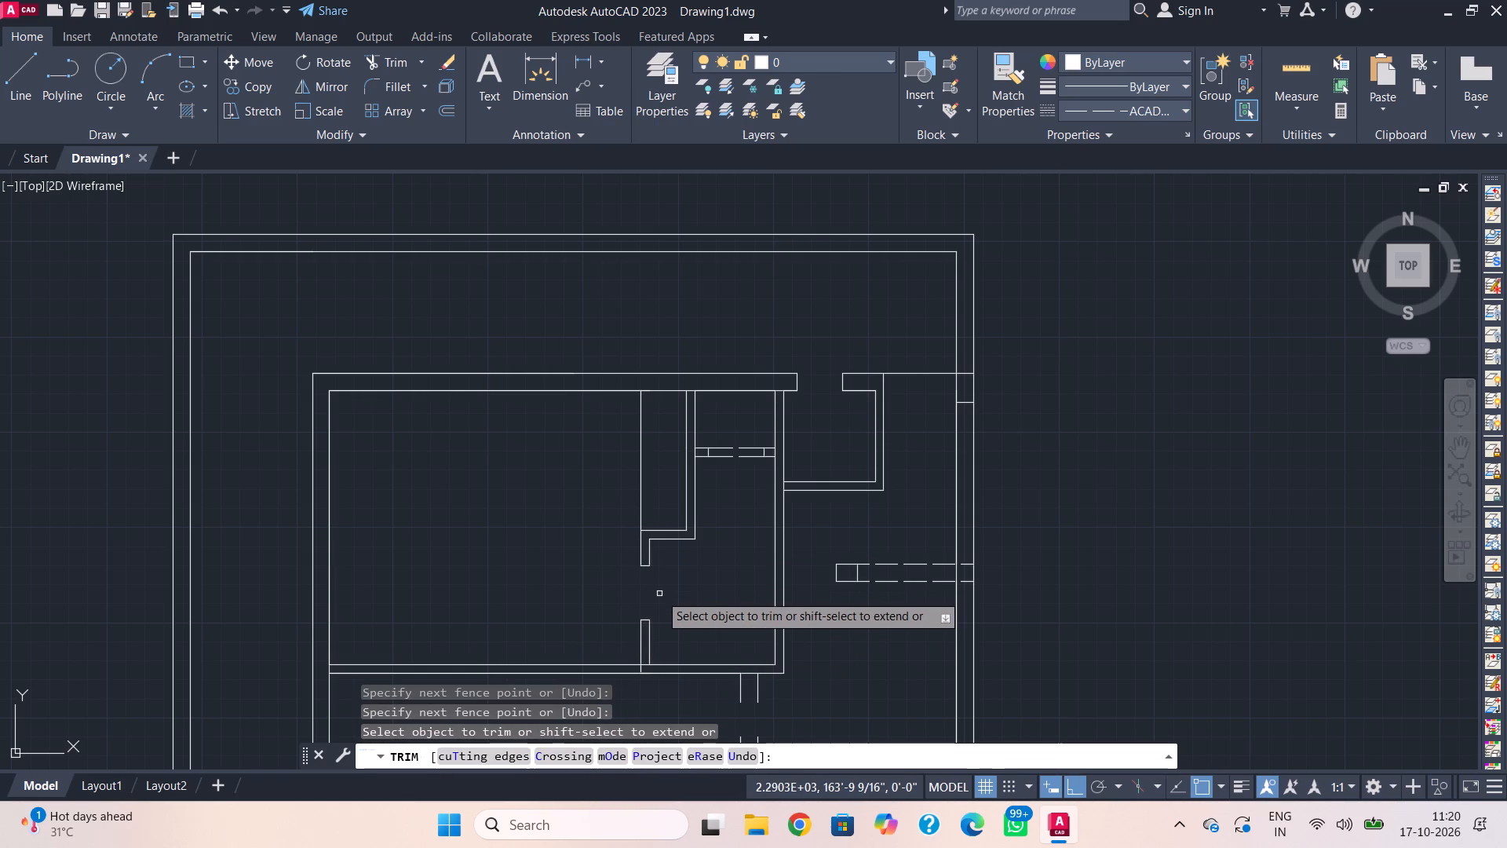
key(Escape)
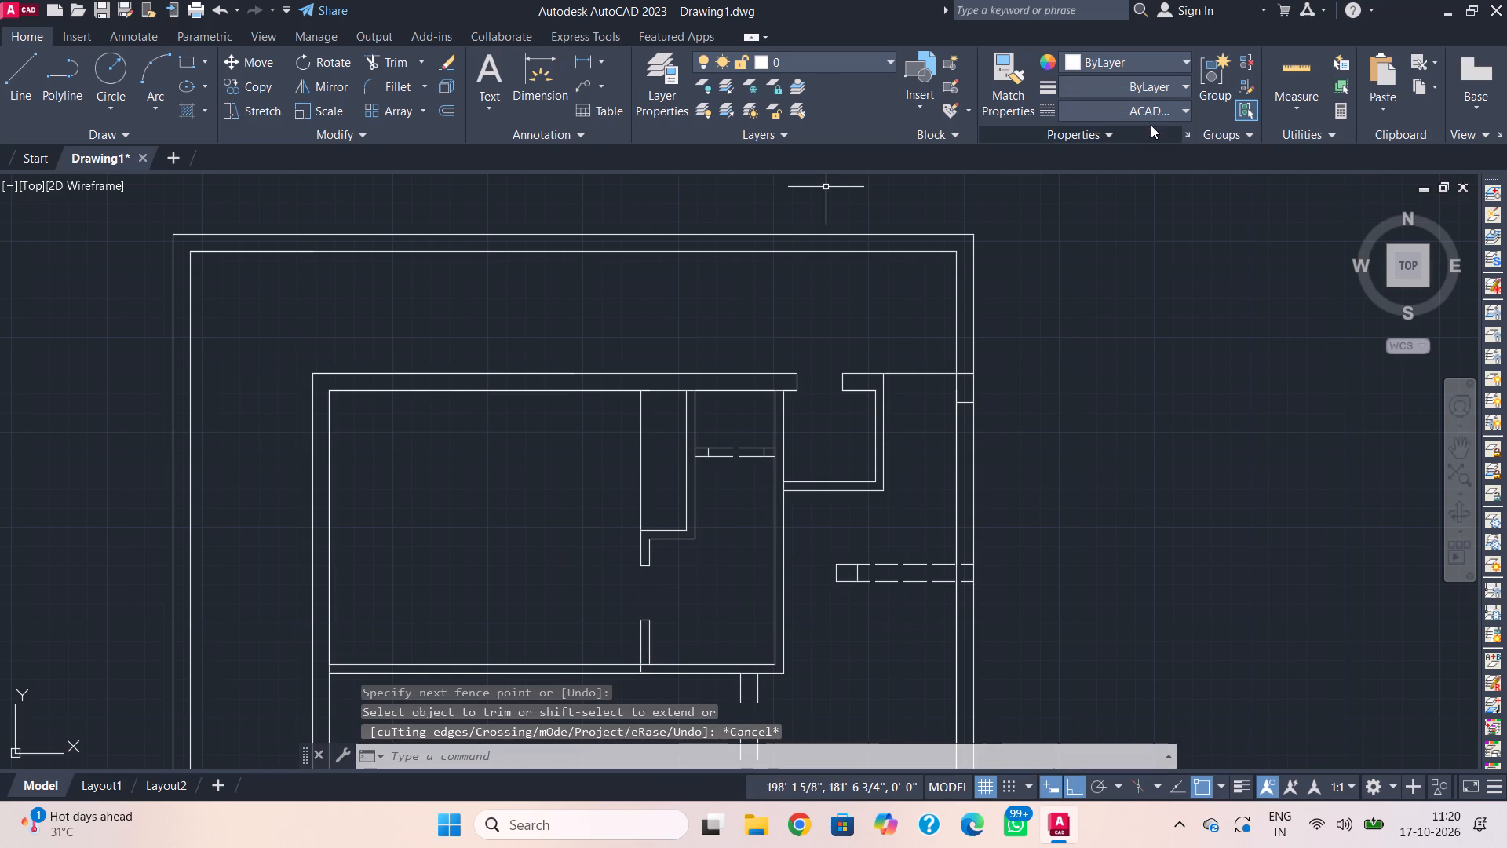
Draw a ByLayer diagonal line across the narrow shaft beside the large north-west room, from its upper-west to its lower-east inner corner.
click(1154, 111)
click(1108, 137)
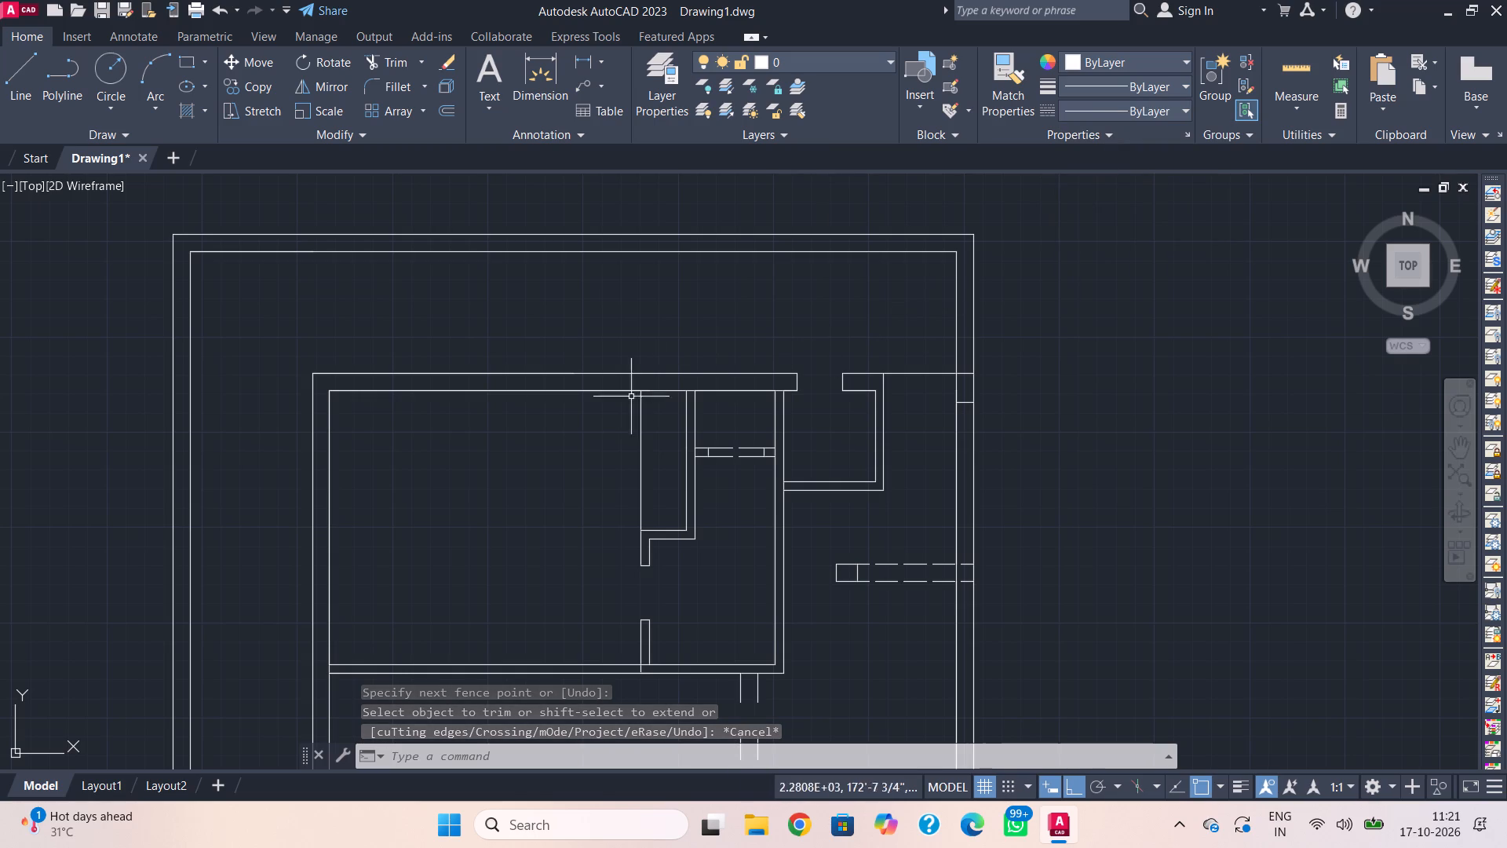
click(14, 95)
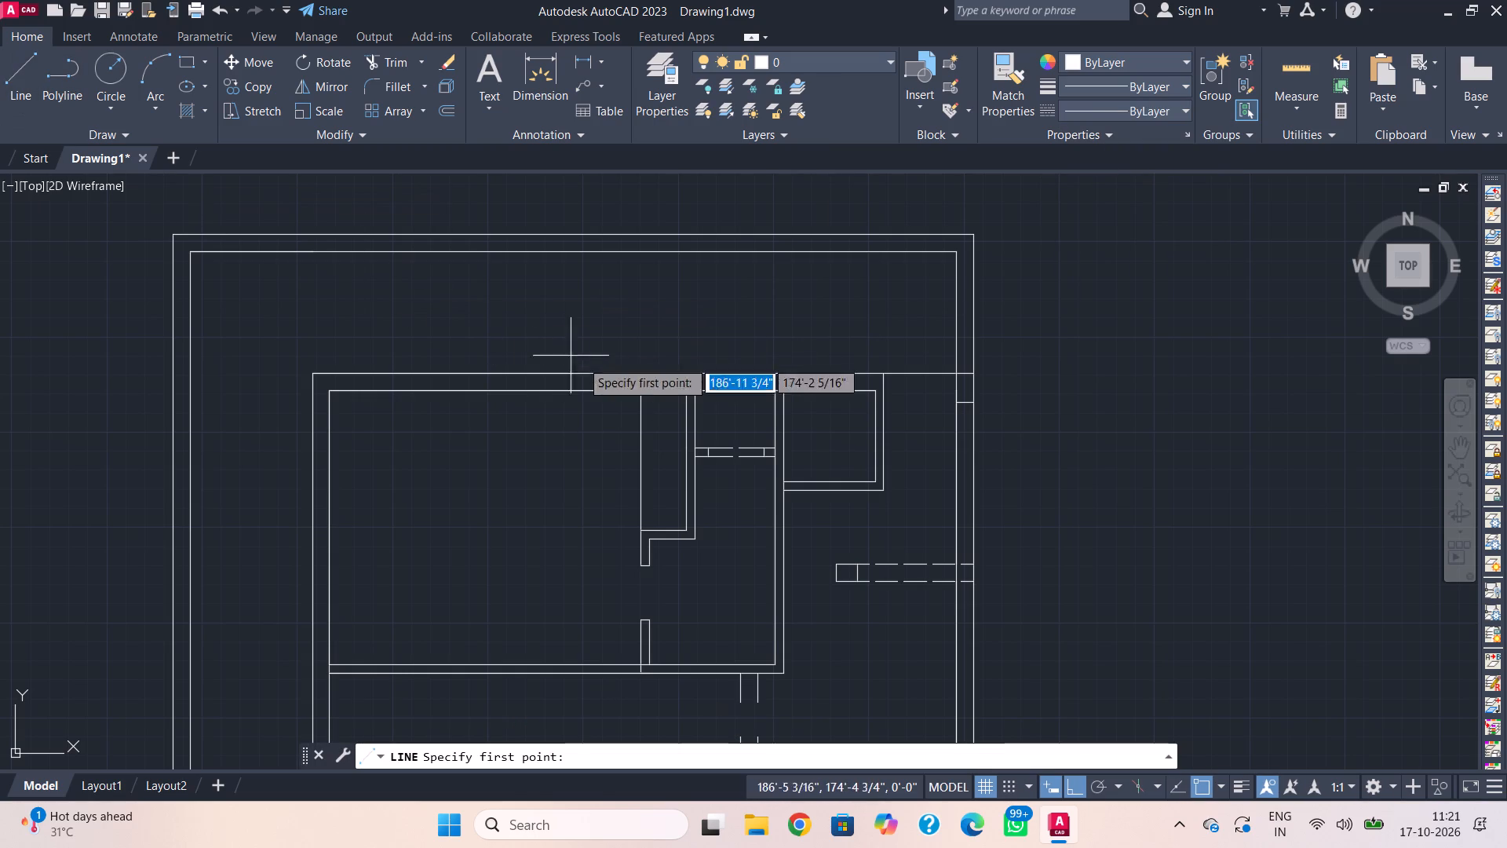
click(642, 392)
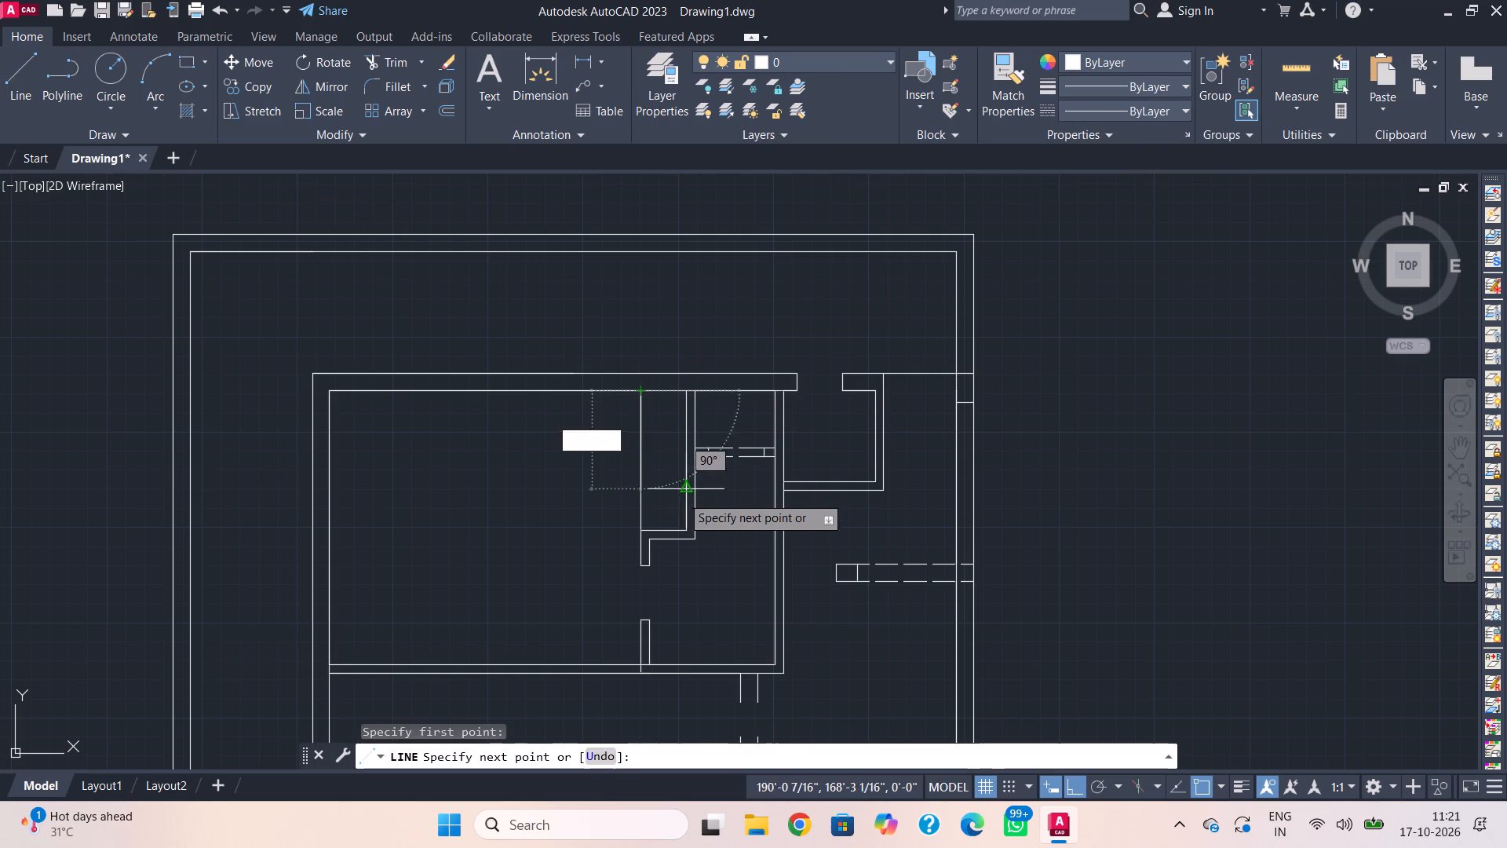
click(686, 527)
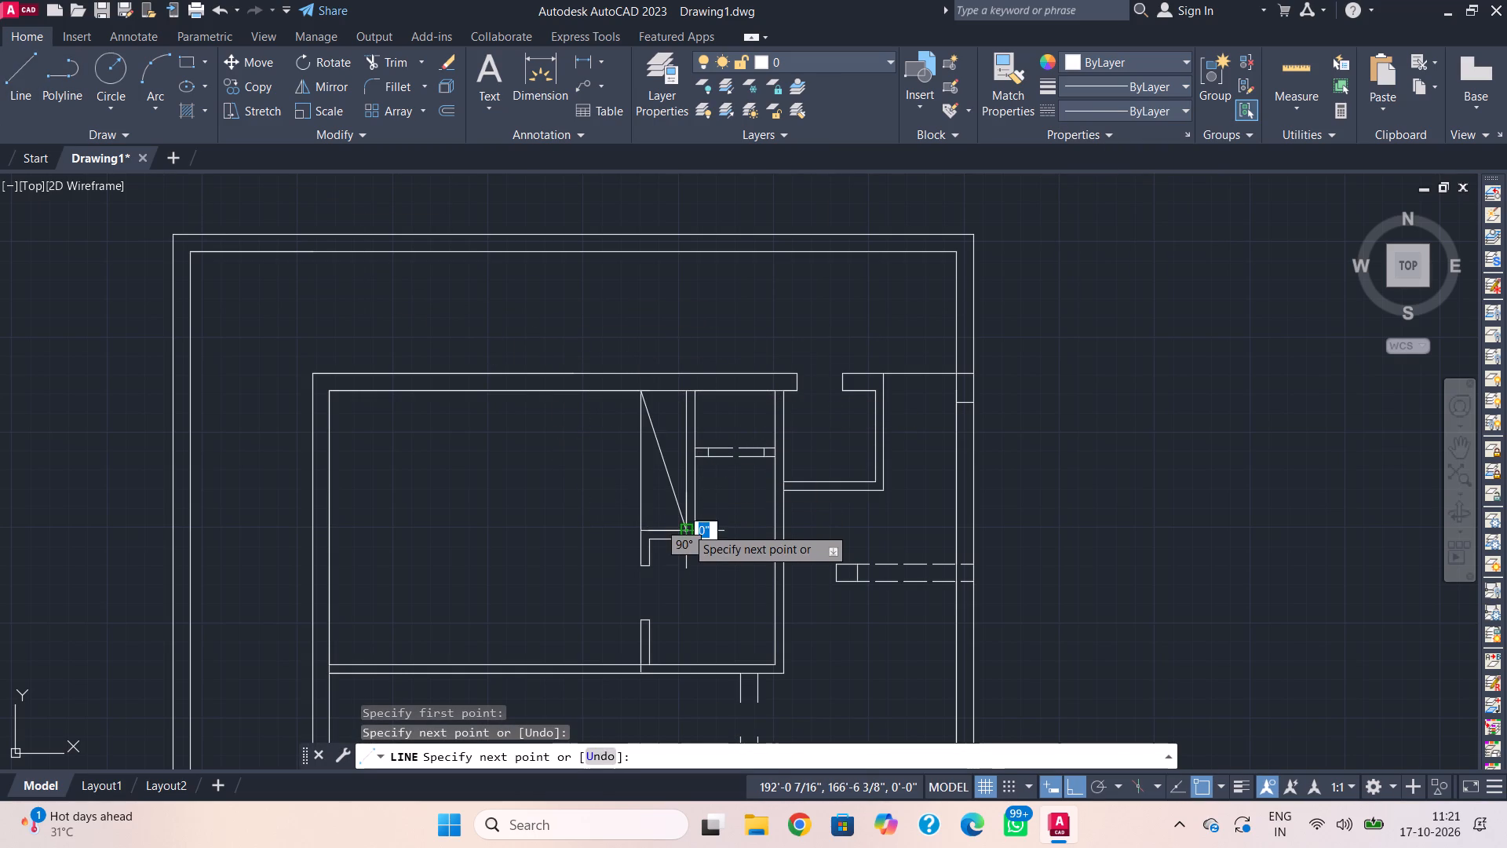
key(Escape)
Draw a rectangle about 4'-3" wide and 1'-1" high across the large north-west room's south wall, just west of the short wall stub.
scroll(641, 537, down, 1)
middle_drag(641, 537, 748, 433)
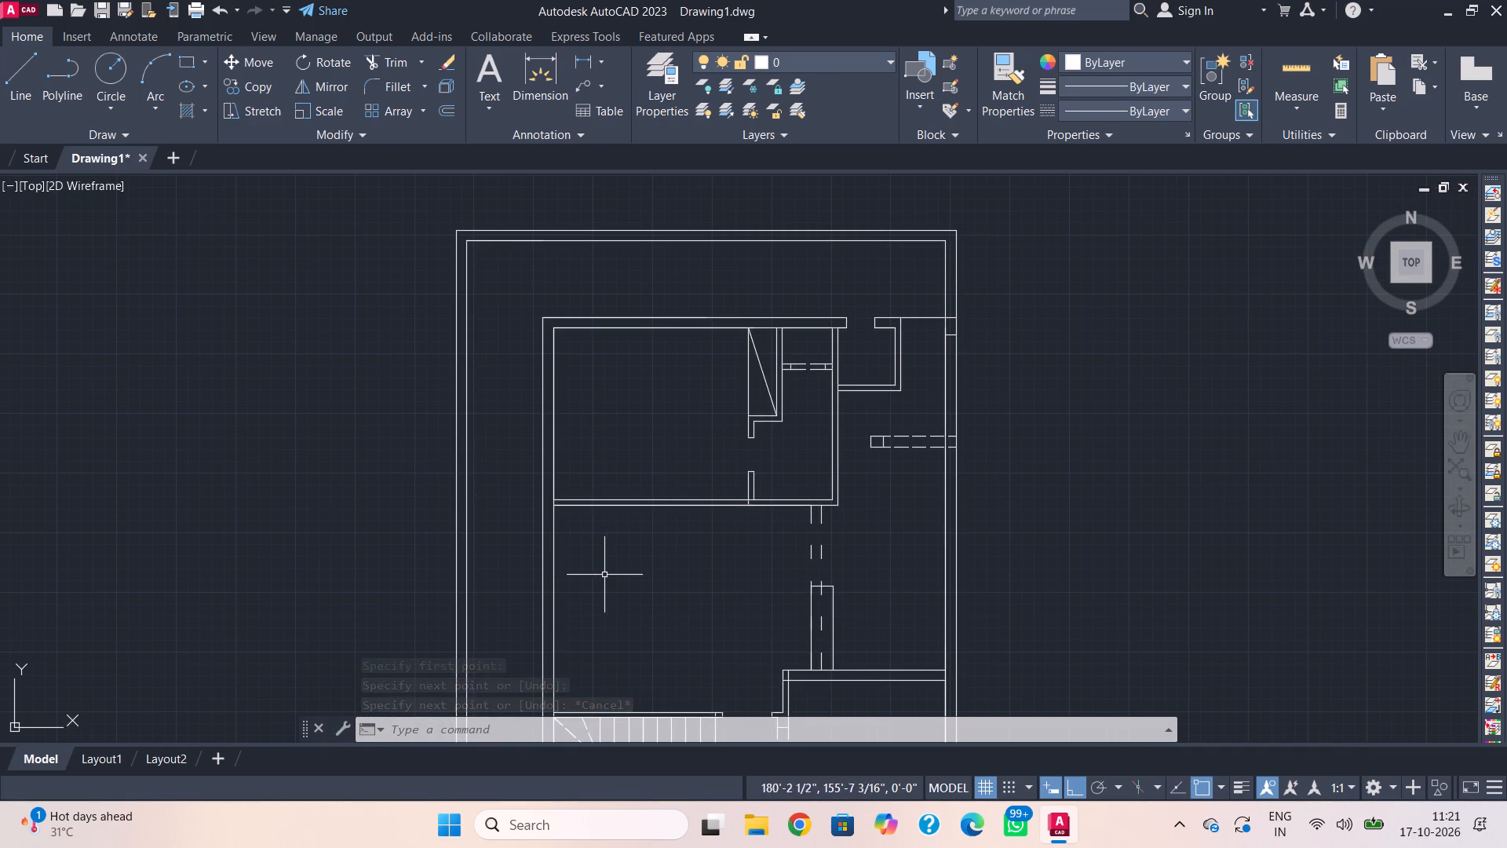
scroll(744, 507, up, 3)
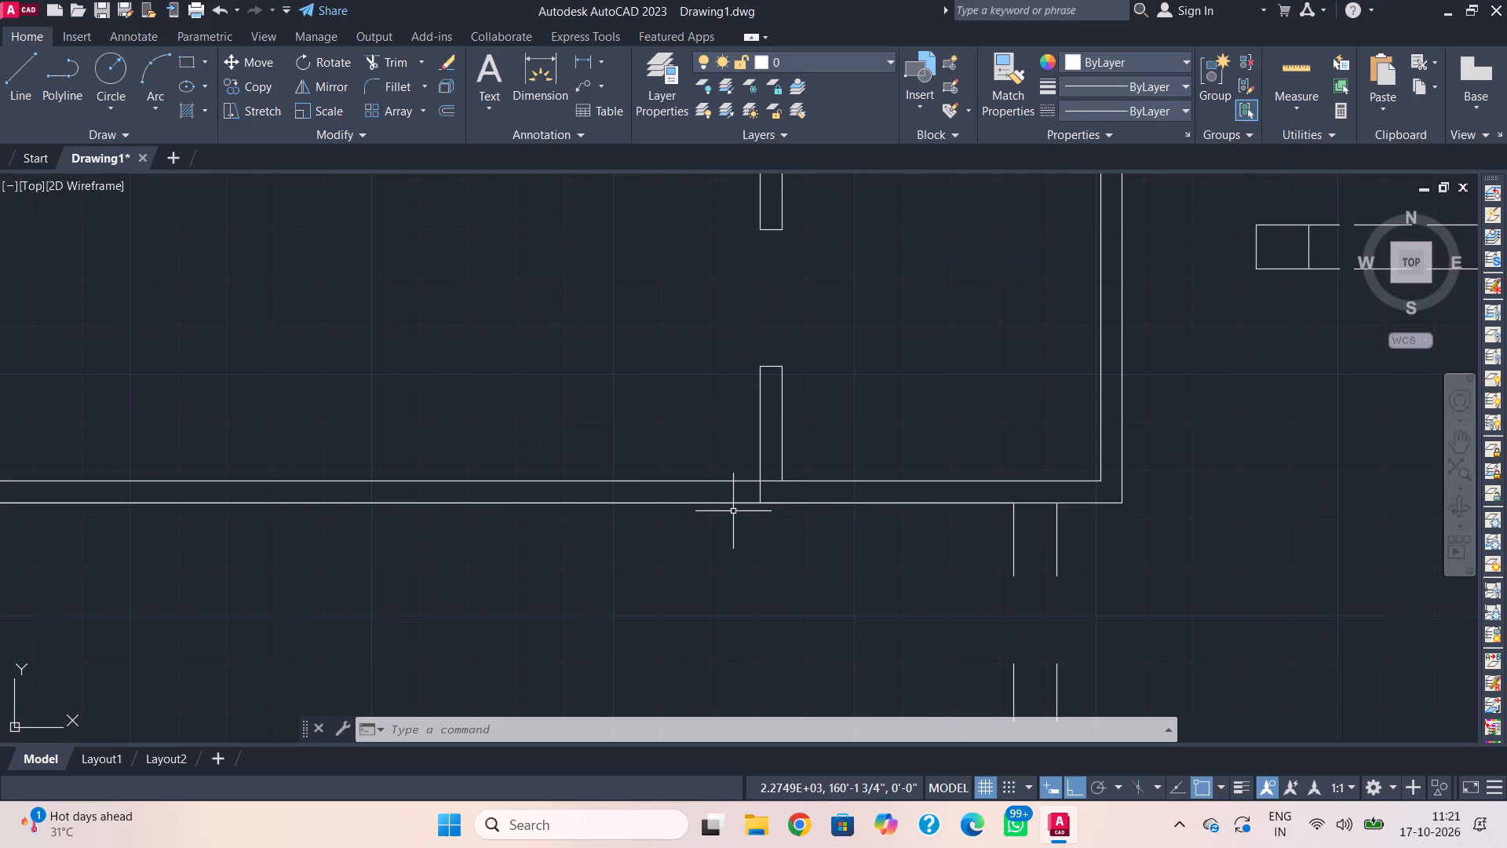
text(l)
key(space)
key(Escape)
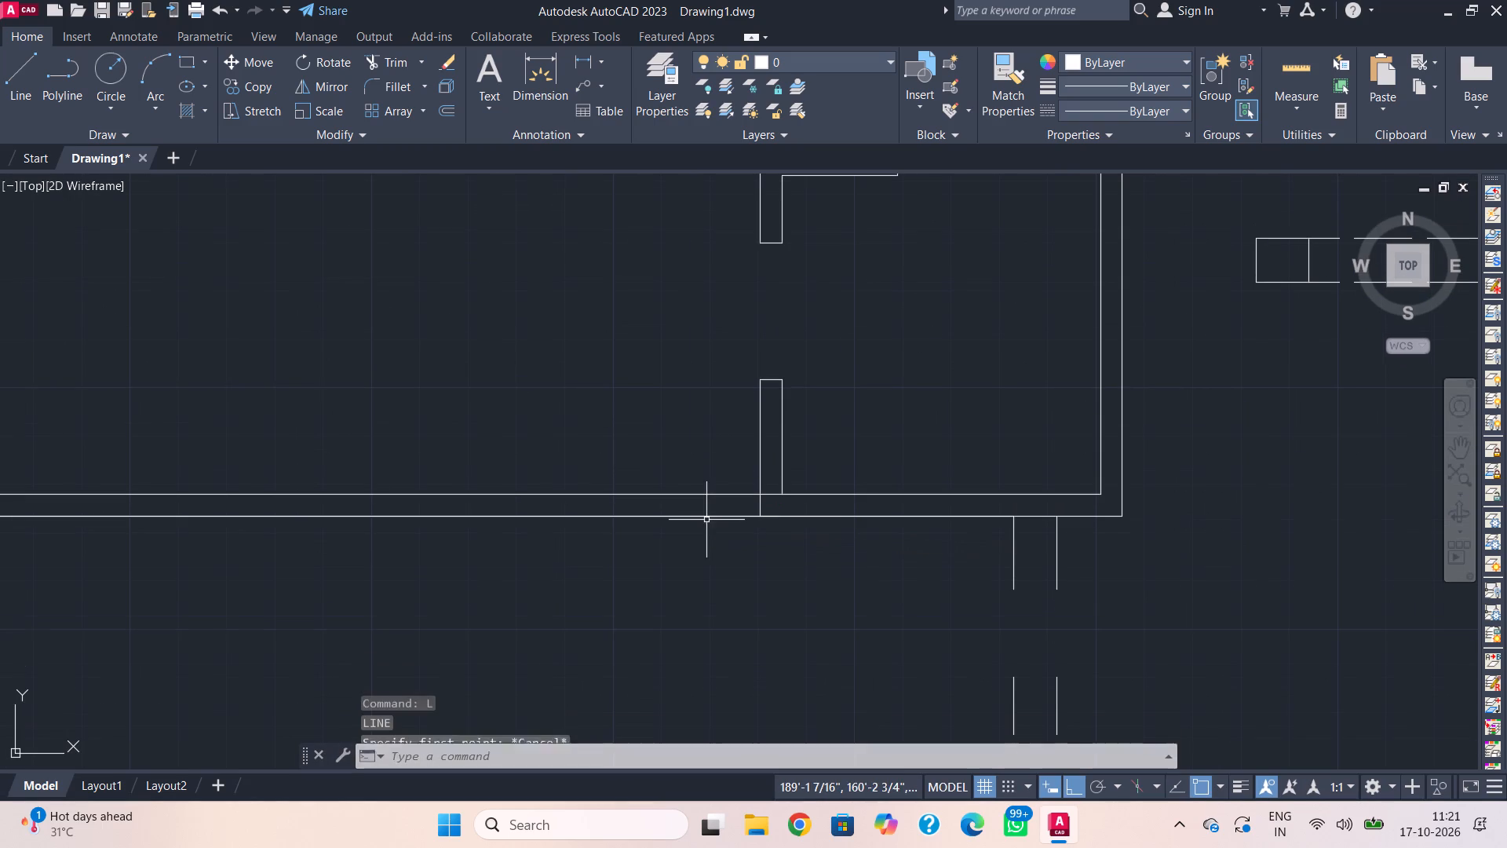
text(rec)
key(space)
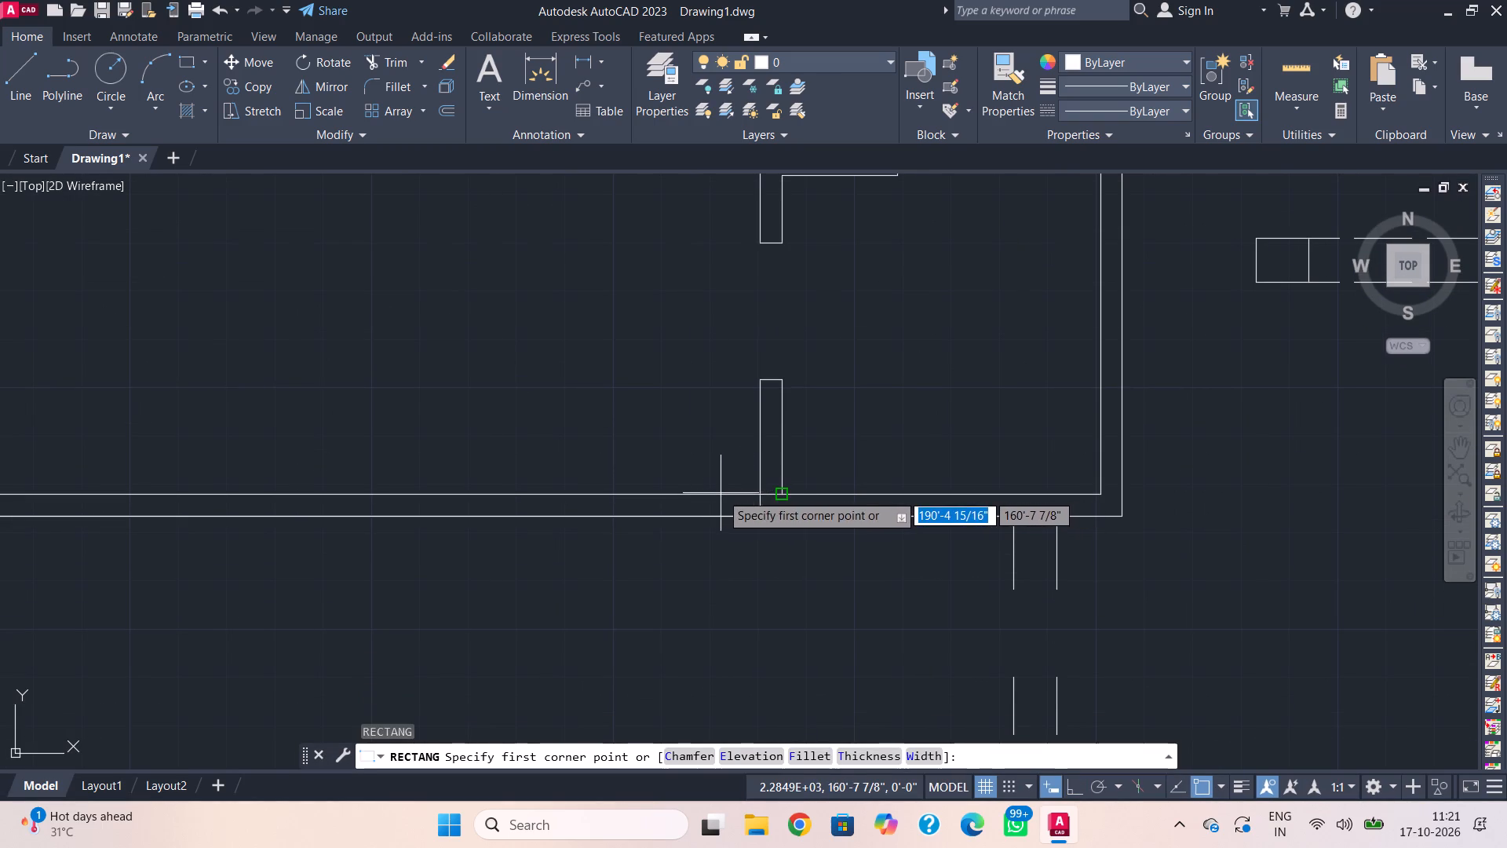
scroll(634, 517, down, 2)
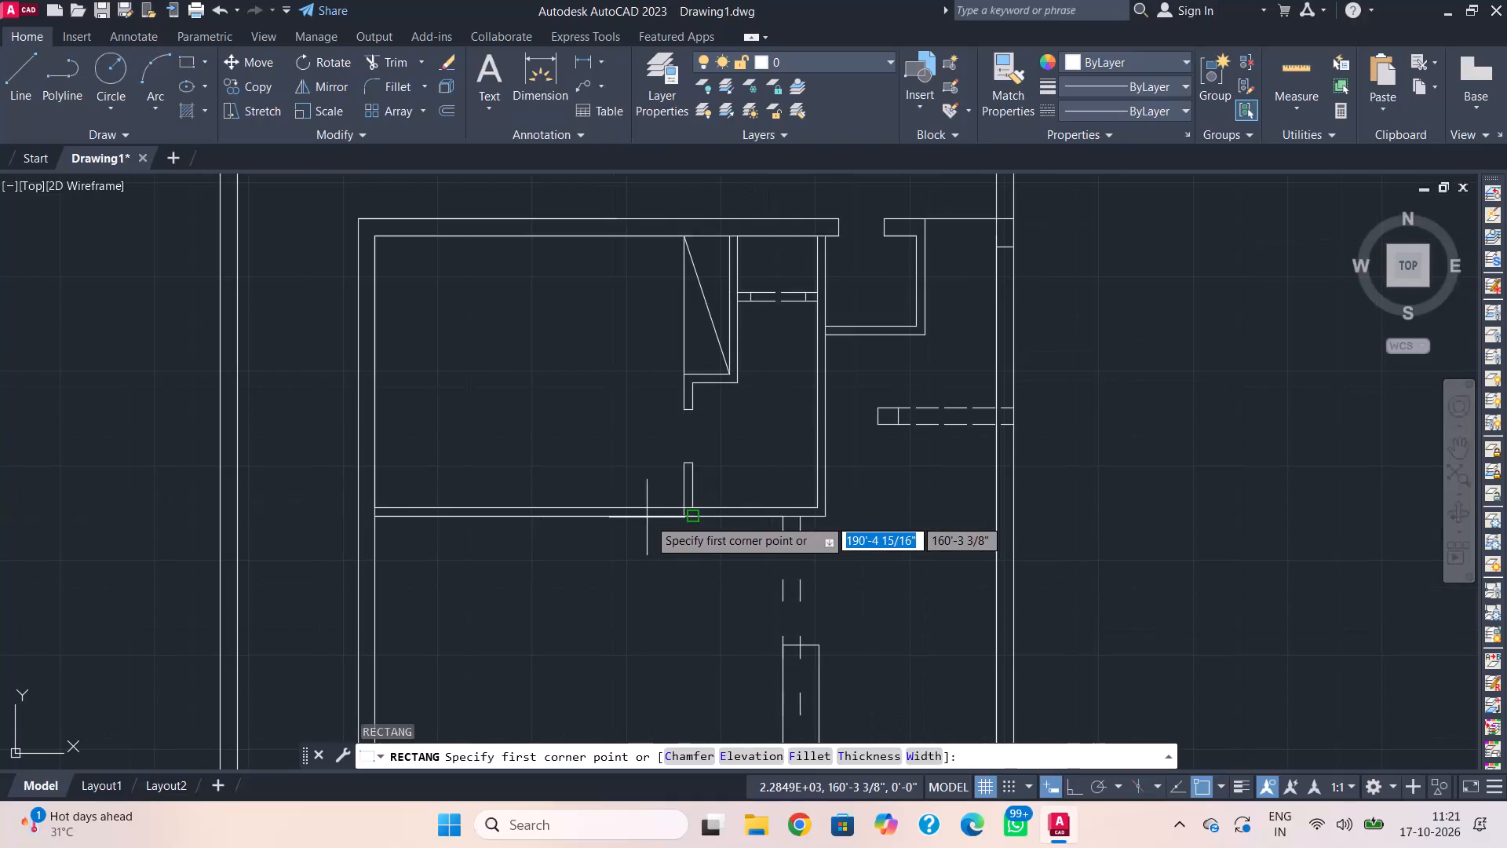
scroll(667, 503, up, 3)
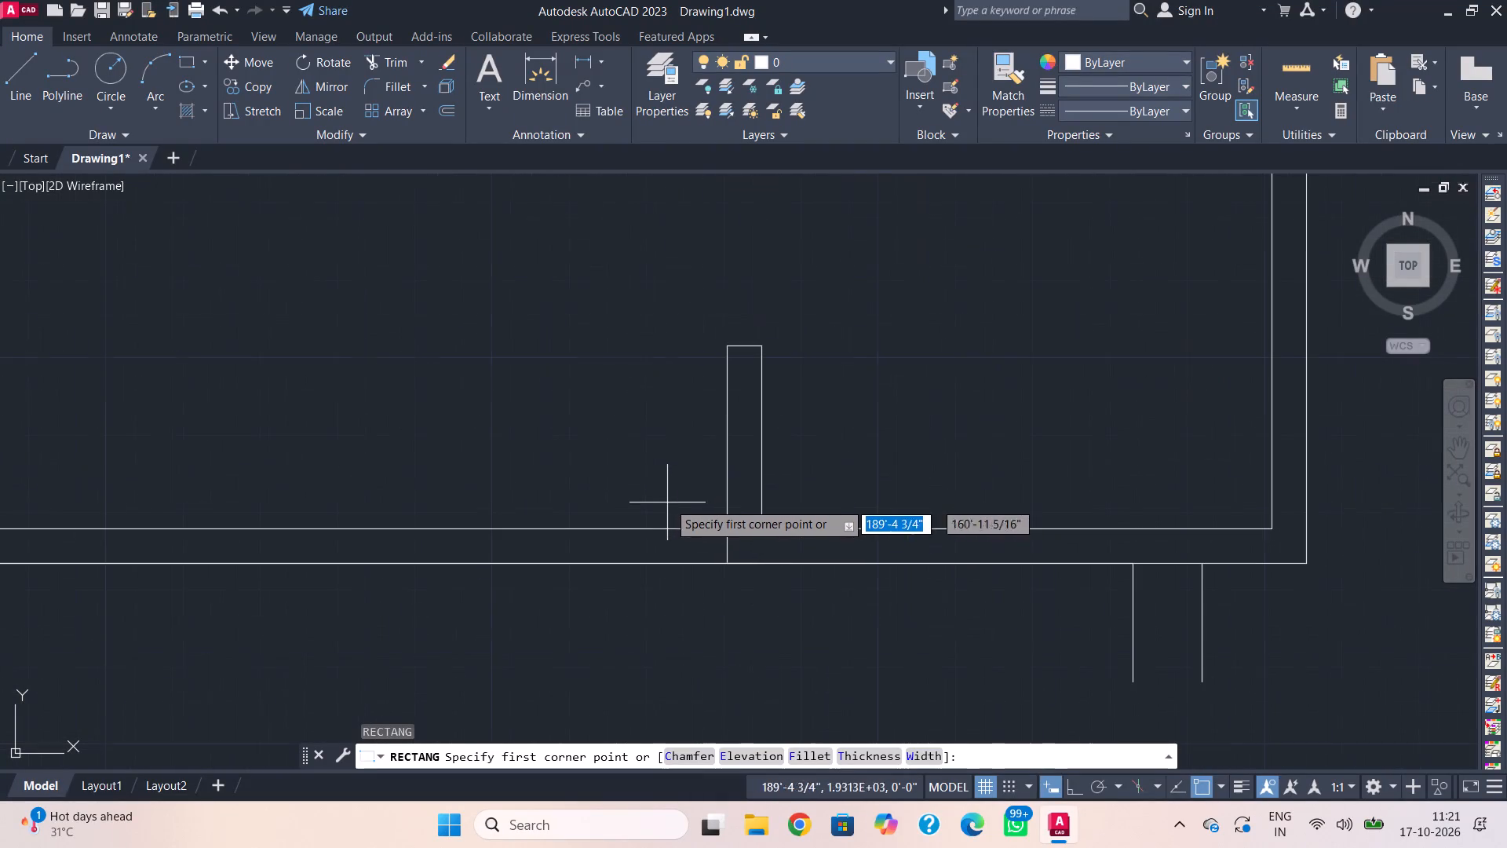
click(684, 494)
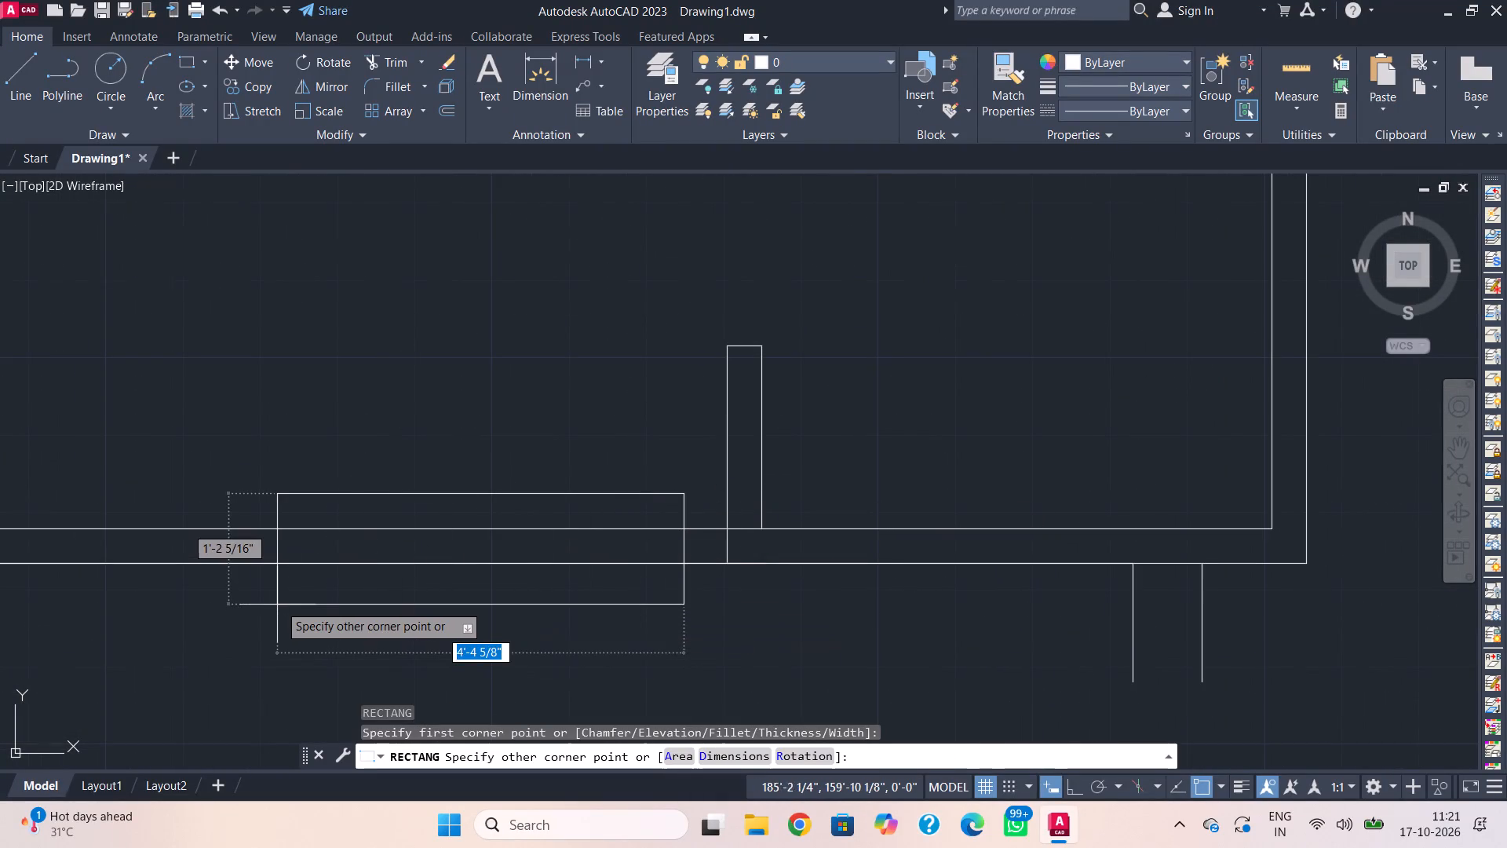
scroll(279, 604, down, 1)
click(285, 597)
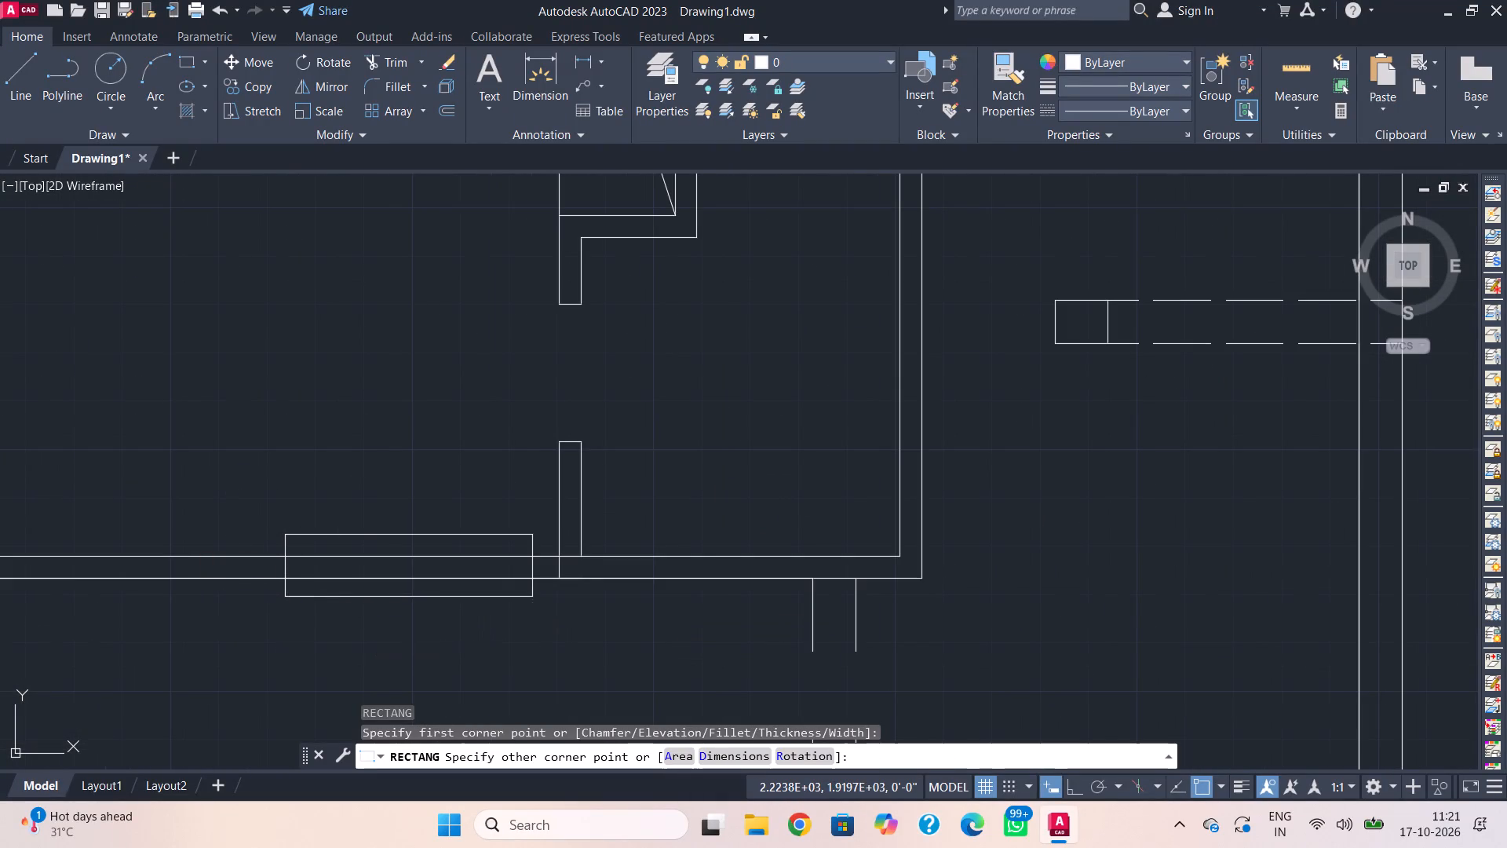
Trim the rectangle and the wall lines within it to leave an opening with closed ends in the room's south wall.
key(Escape)
text(tr)
key(space)
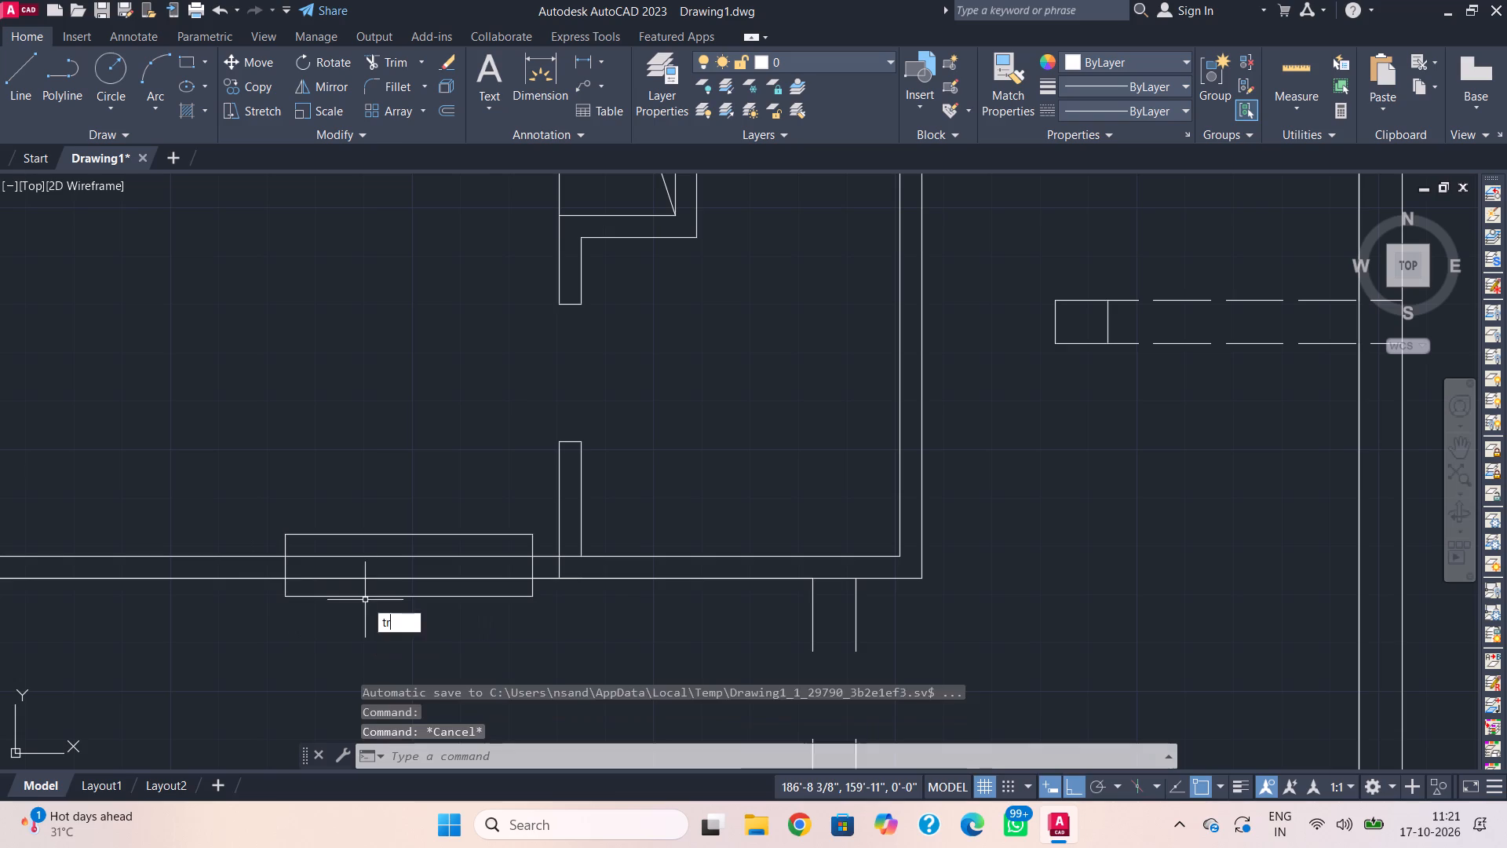
drag(379, 519, 379, 533)
click(382, 626)
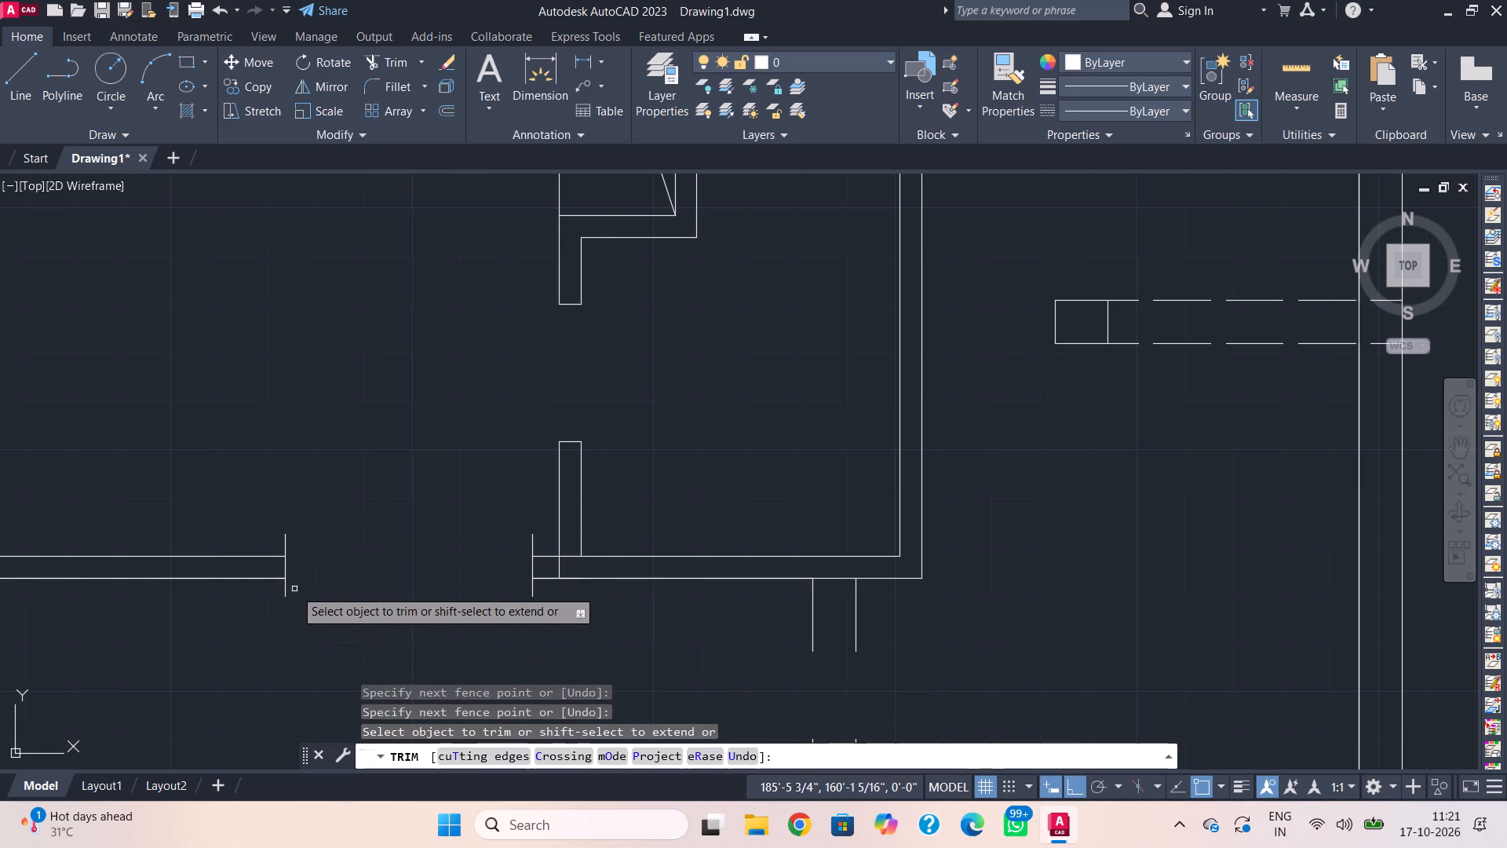
click(291, 590)
click(269, 595)
click(317, 557)
click(274, 542)
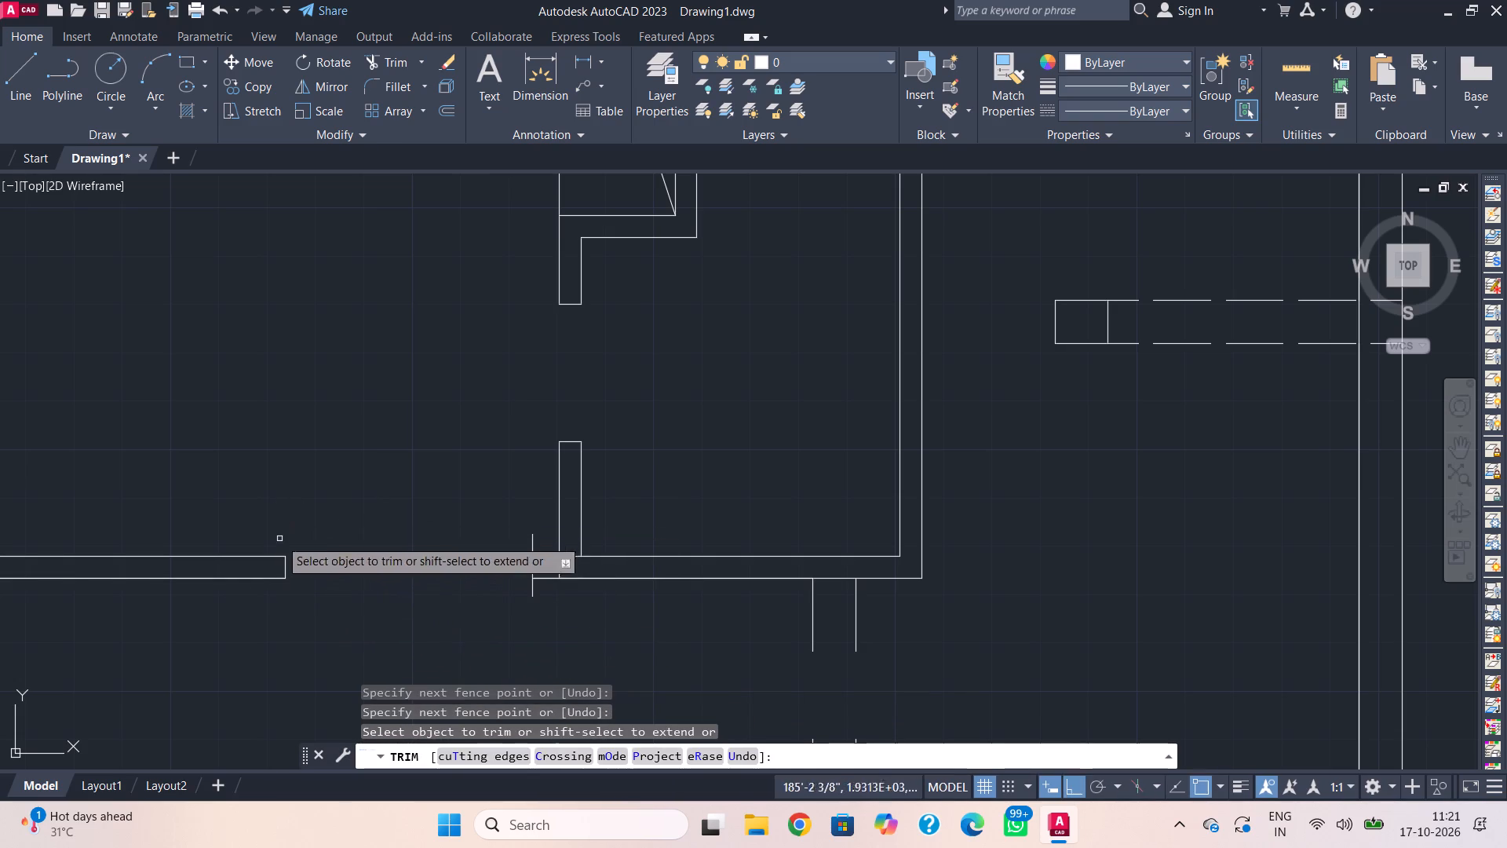
click(490, 558)
click(535, 539)
click(522, 576)
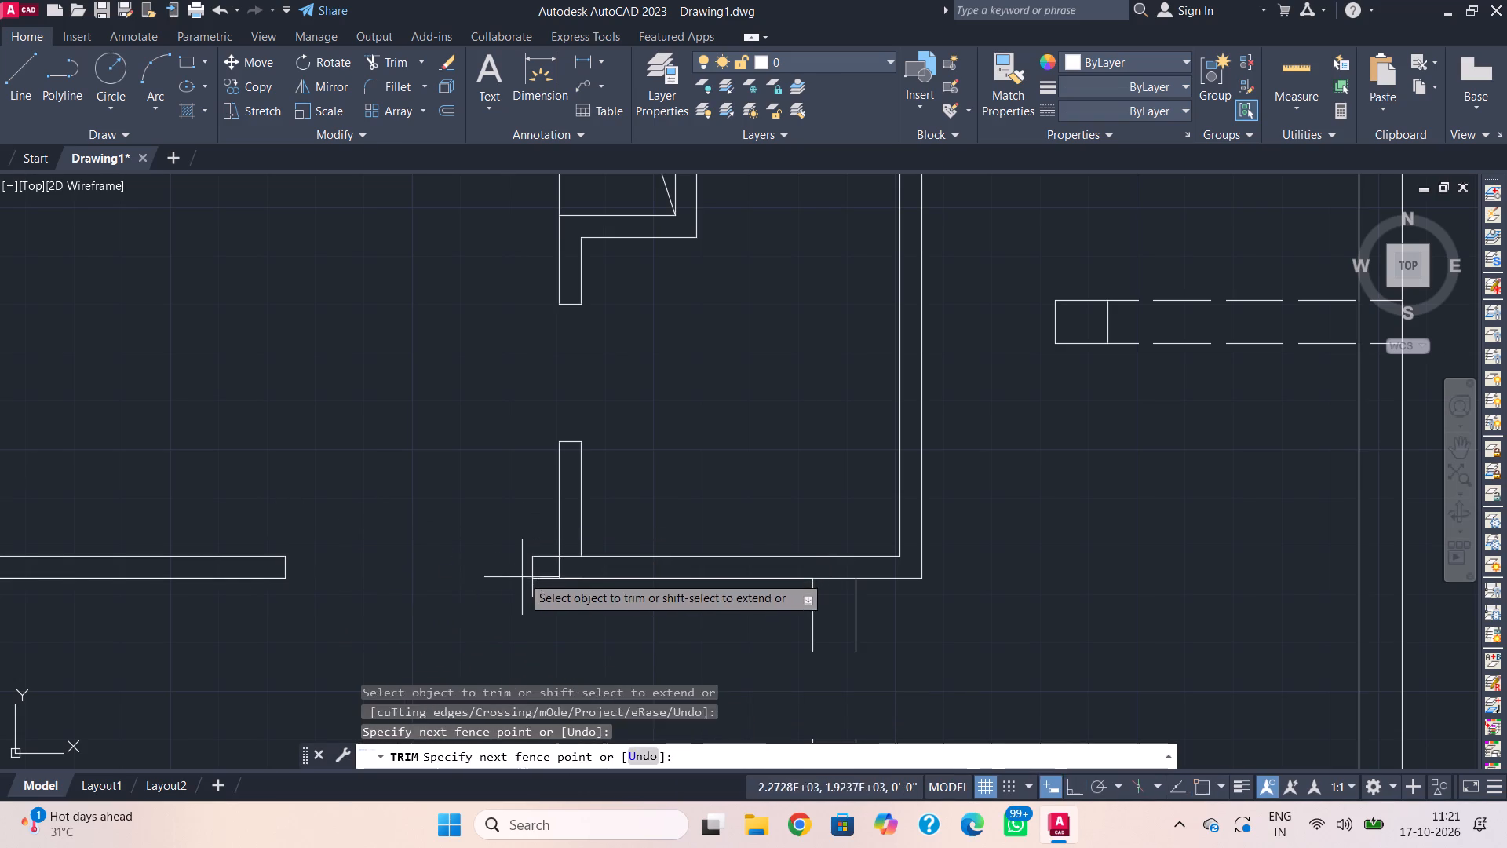
click(539, 594)
Trim away the solid line between the small north-east room's upper corner and the boundary wall's inner face.
scroll(539, 596, down, 2)
middle_drag(542, 597, 568, 425)
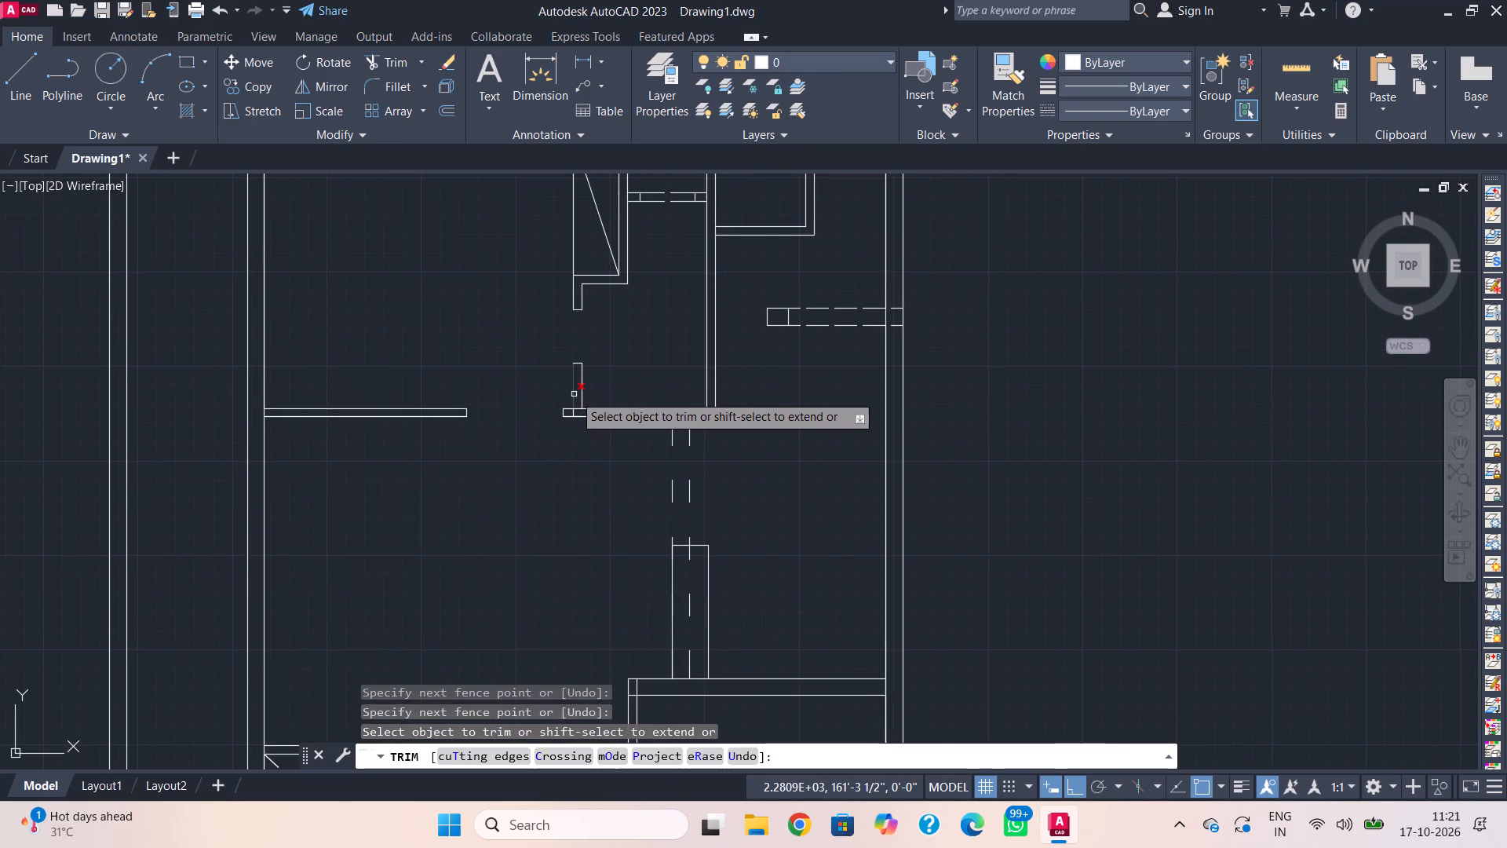
scroll(569, 406, down, 2)
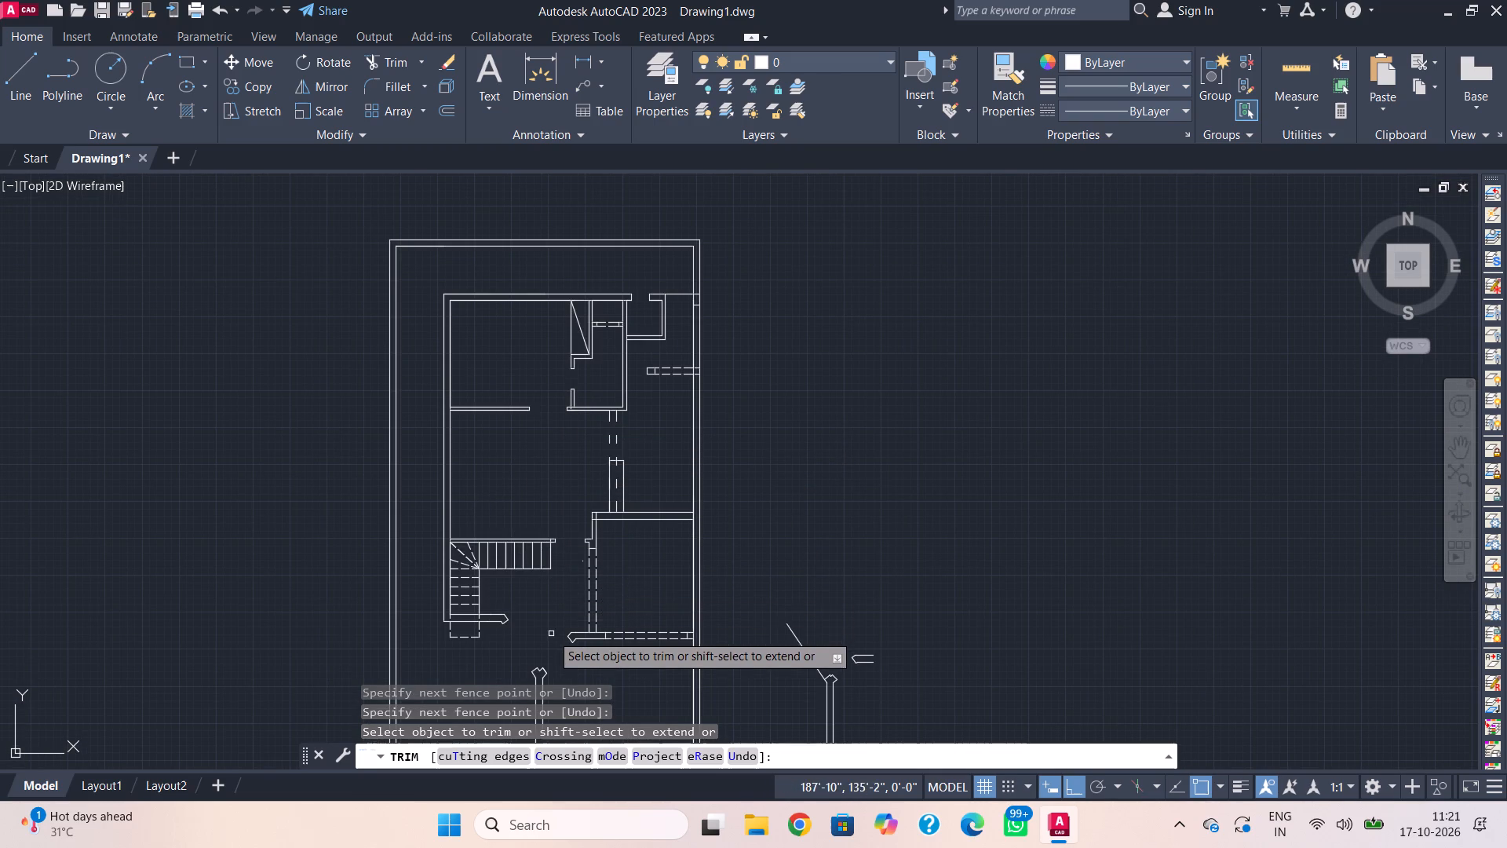
middle_drag(577, 587, 612, 477)
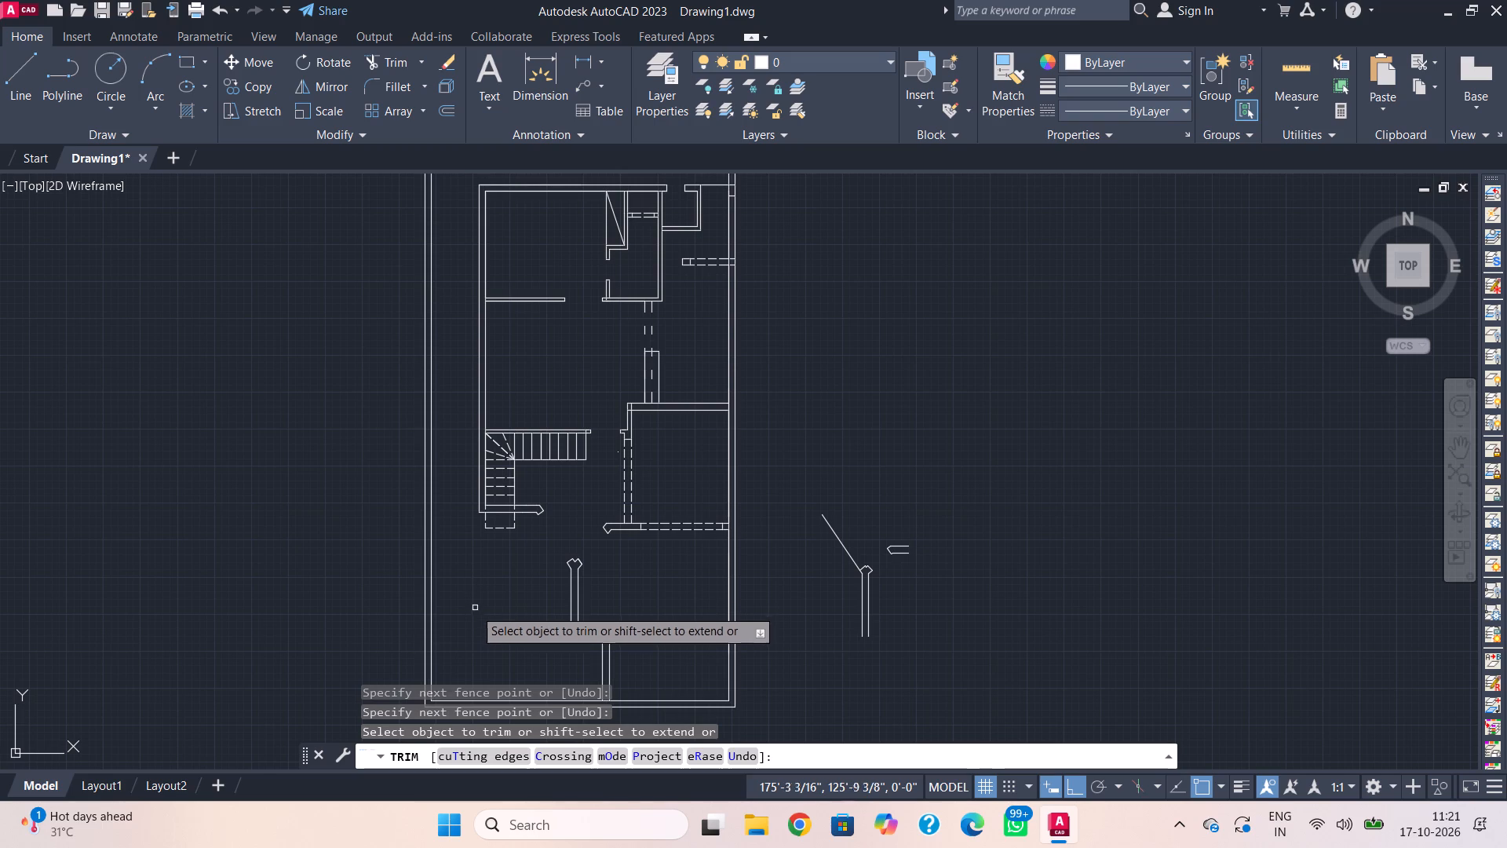
middle_drag(473, 611, 509, 503)
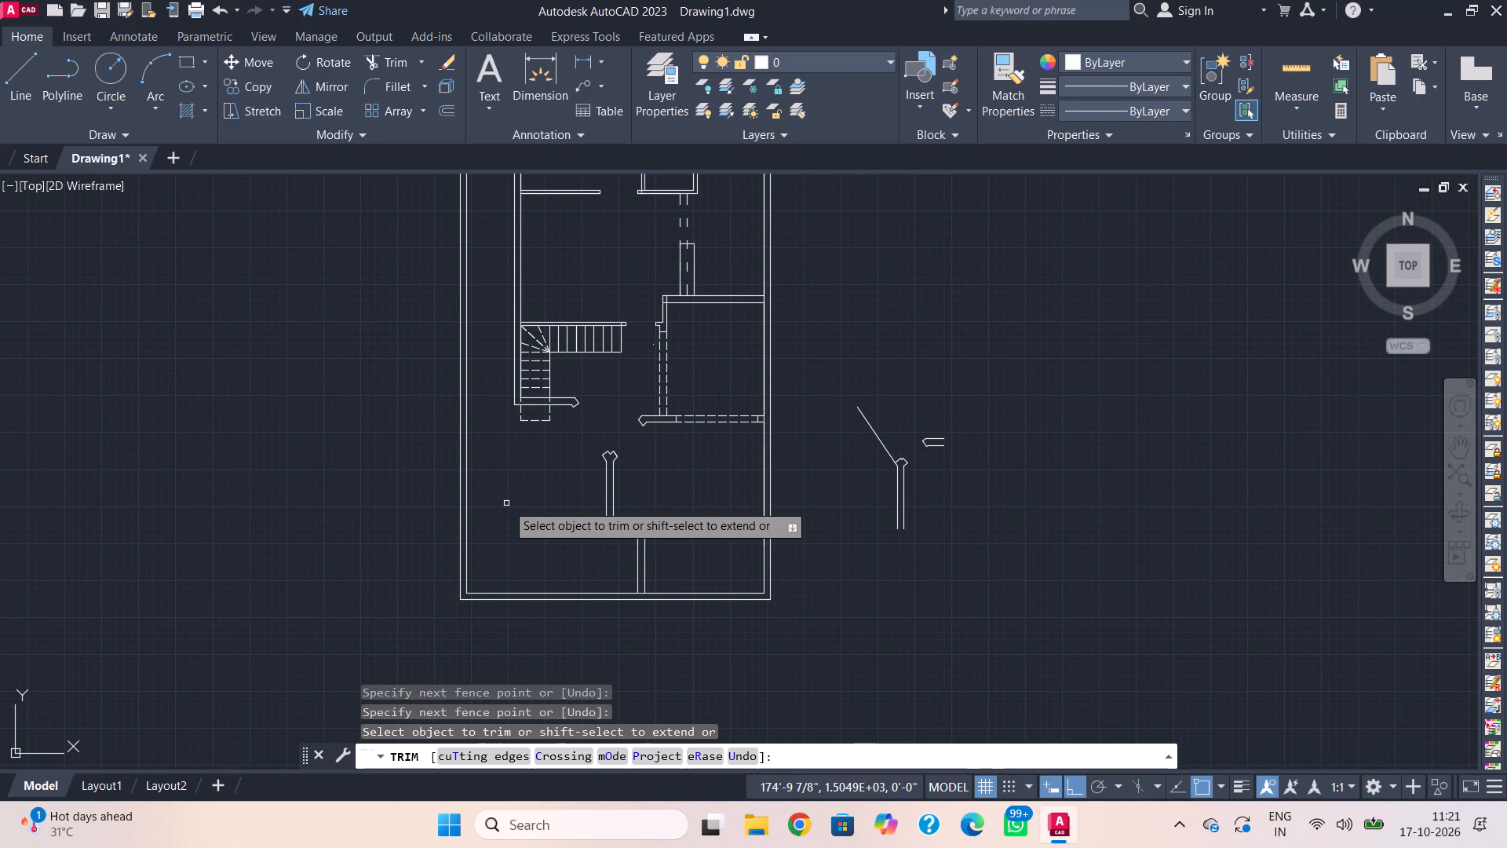
middle_drag(557, 424, 548, 523)
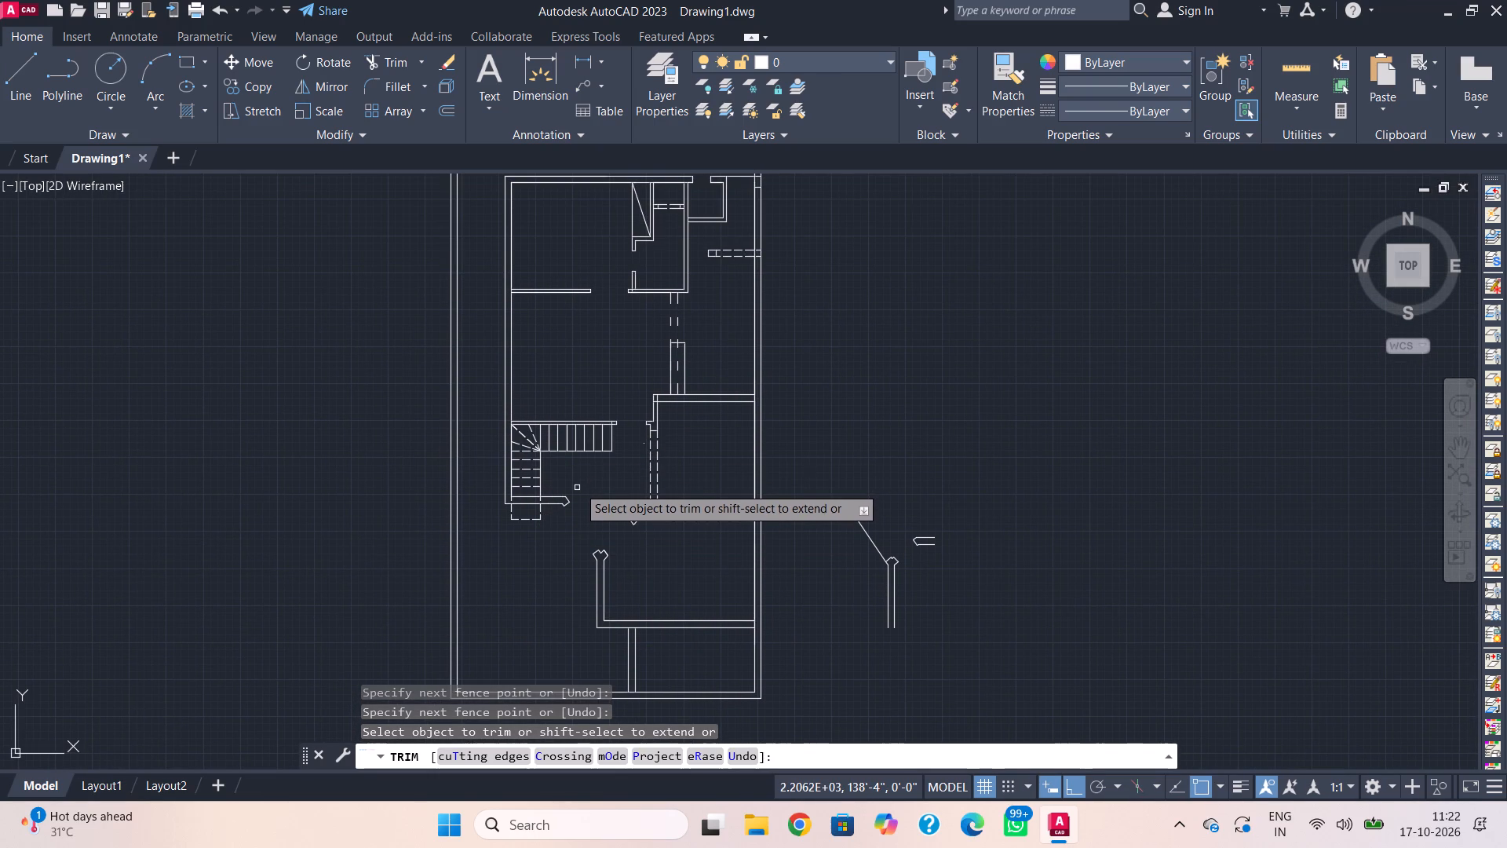
middle_drag(597, 440, 578, 546)
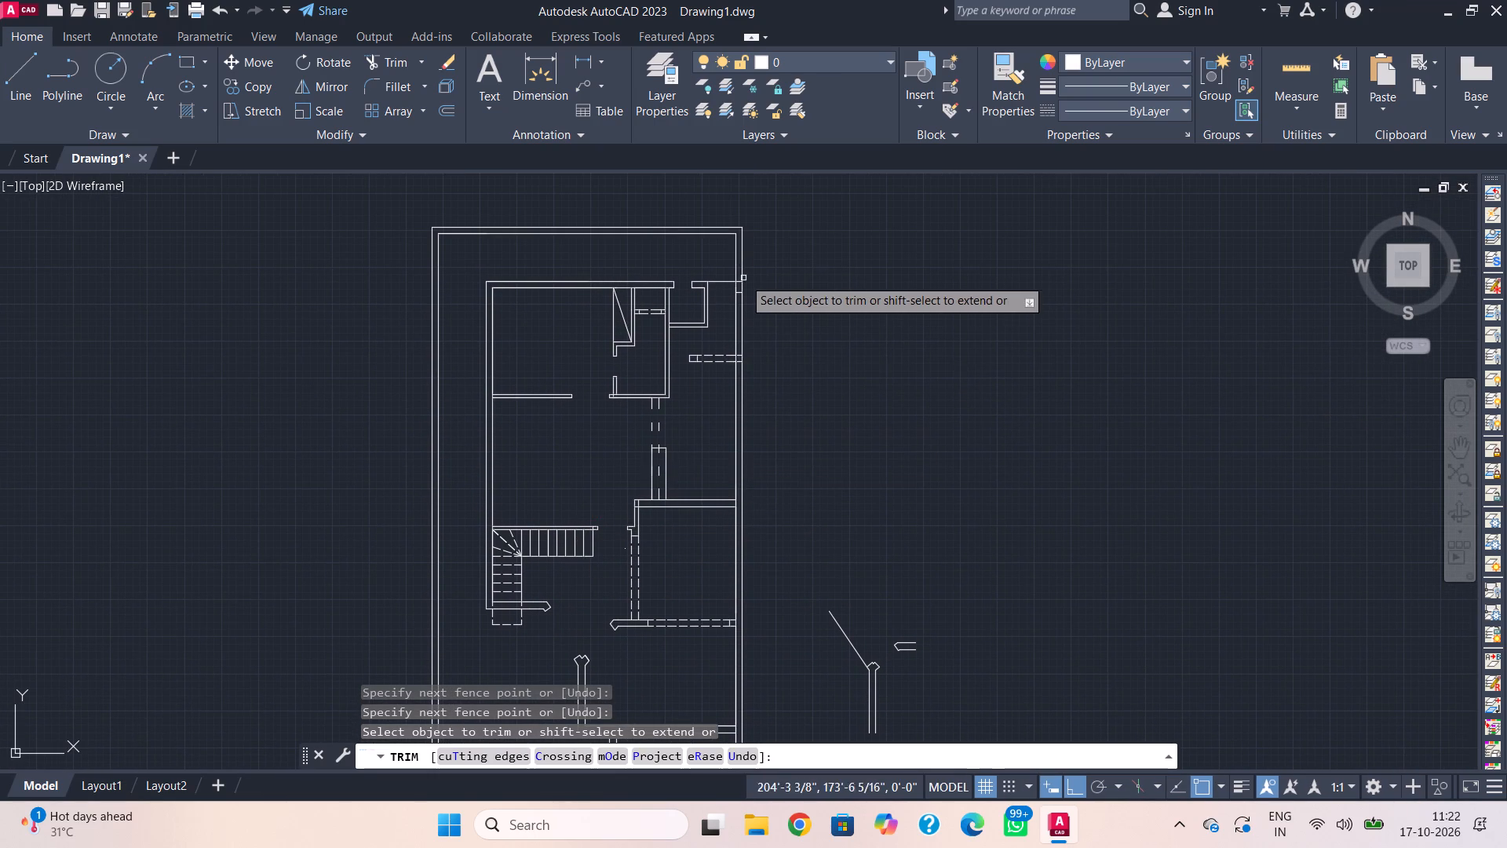
scroll(724, 298, up, 3)
middle_drag(724, 318, 667, 499)
click(664, 404)
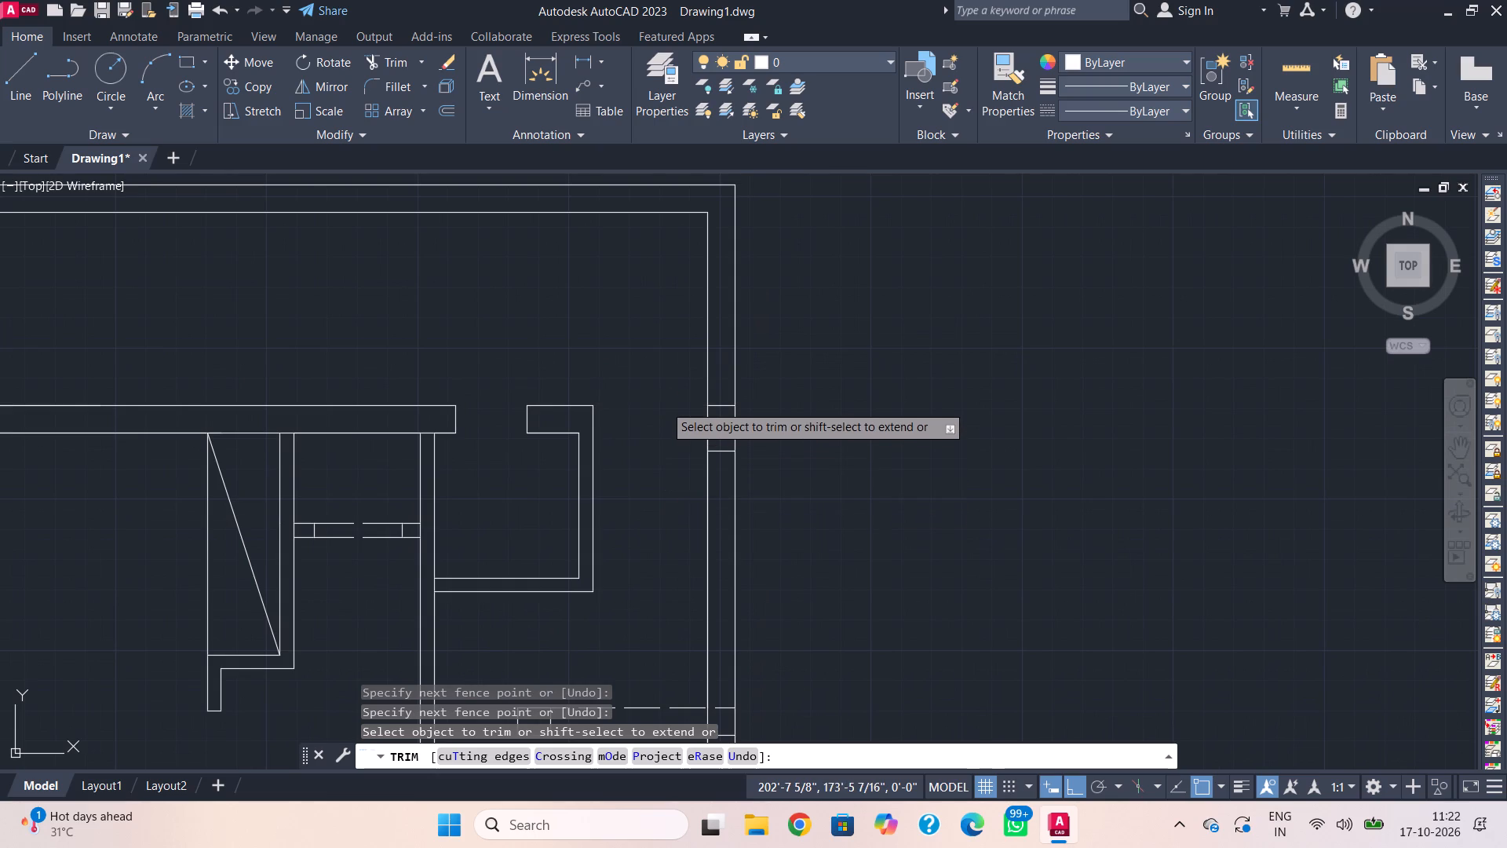
key(Escape)
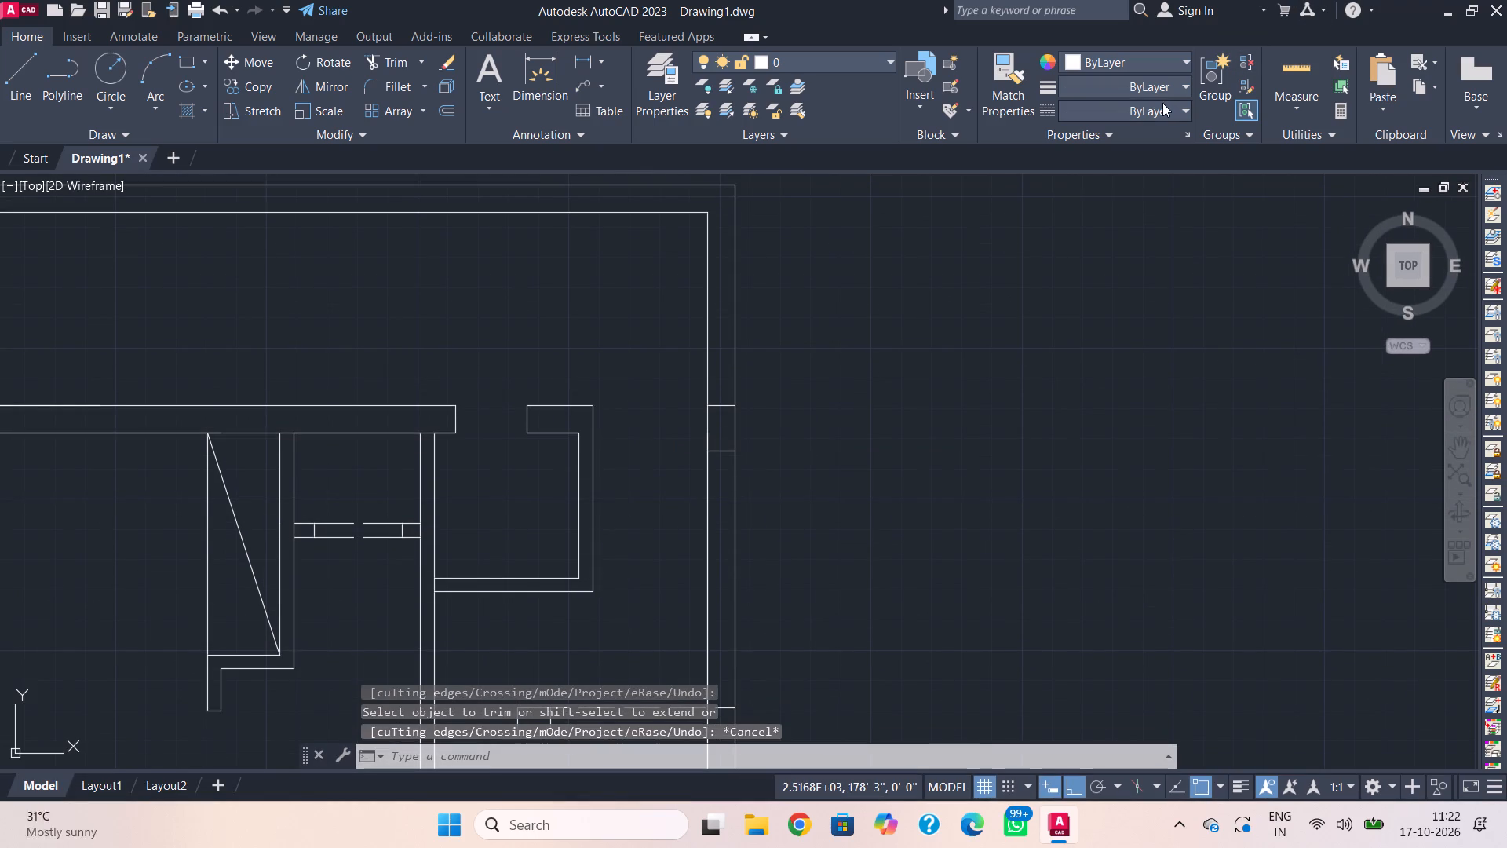
Draw ACAD_ISO02W100 dashed lines from the small north-east room's upper corner to the boundary wall and across the north wall opening's outer edge.
click(1162, 103)
click(1155, 185)
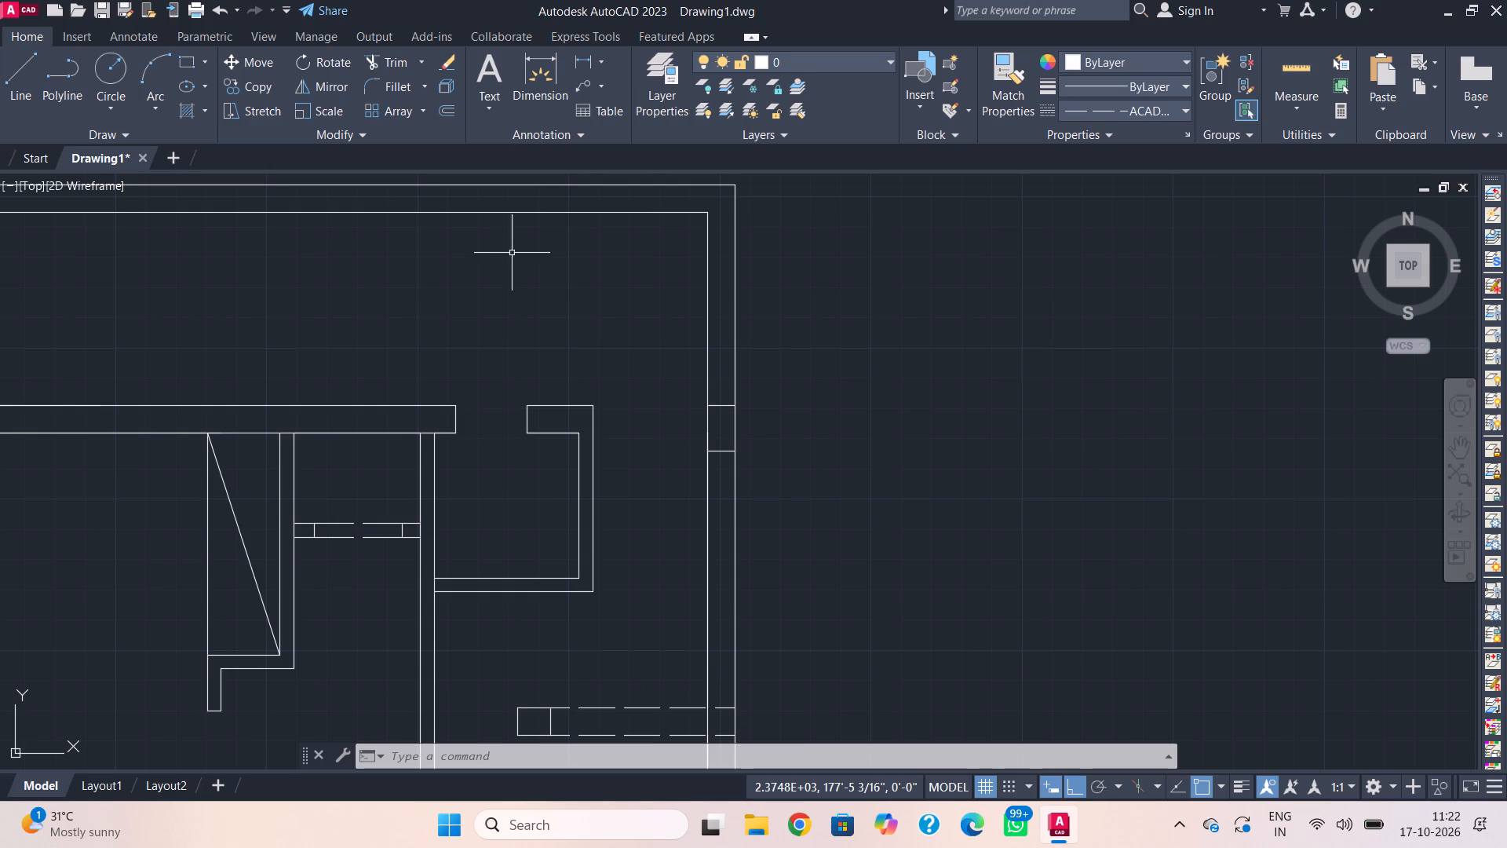
click(25, 75)
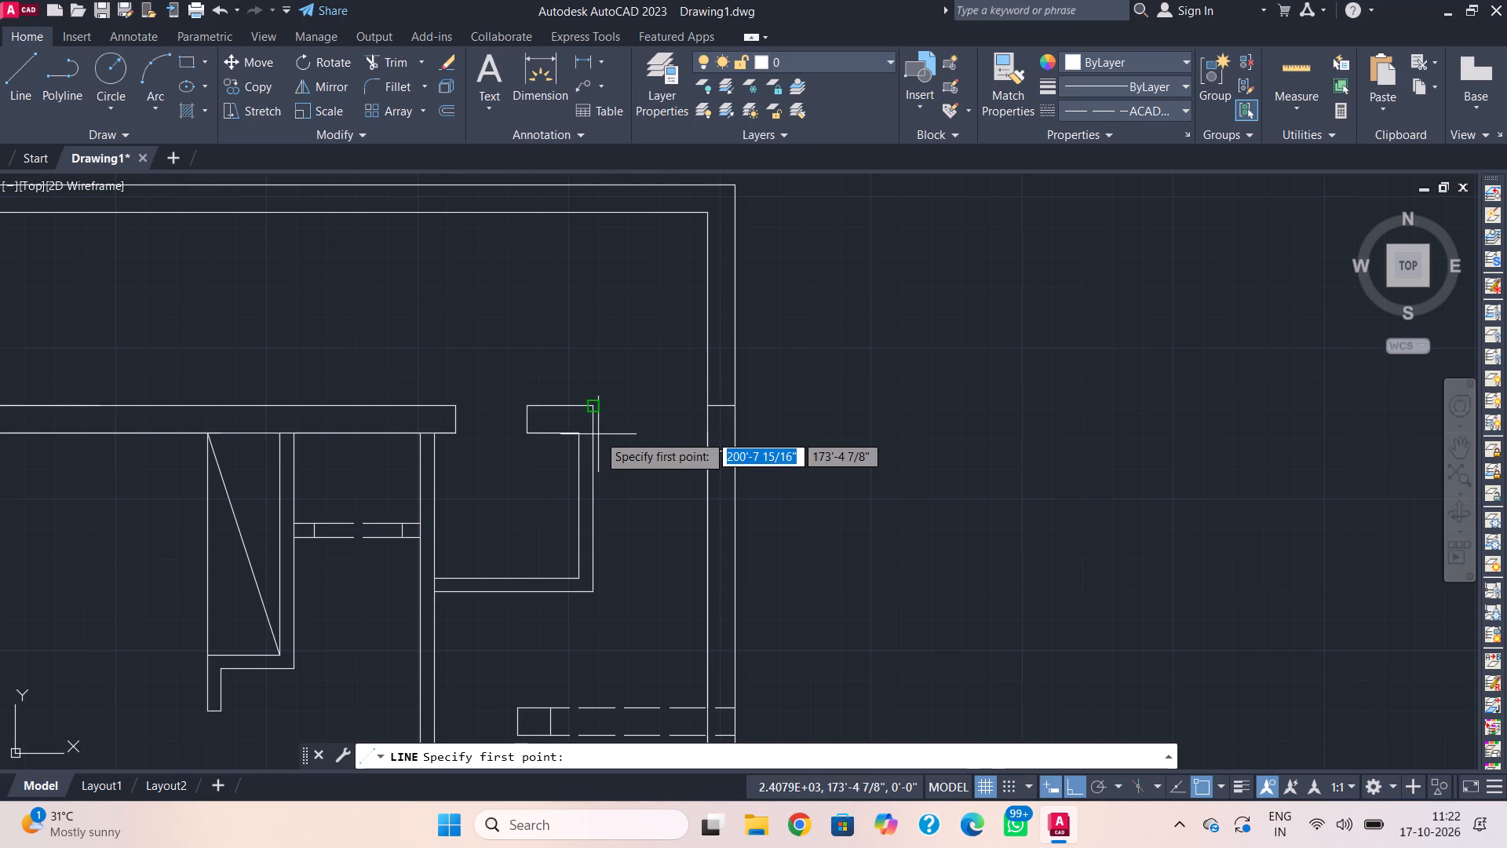
click(592, 408)
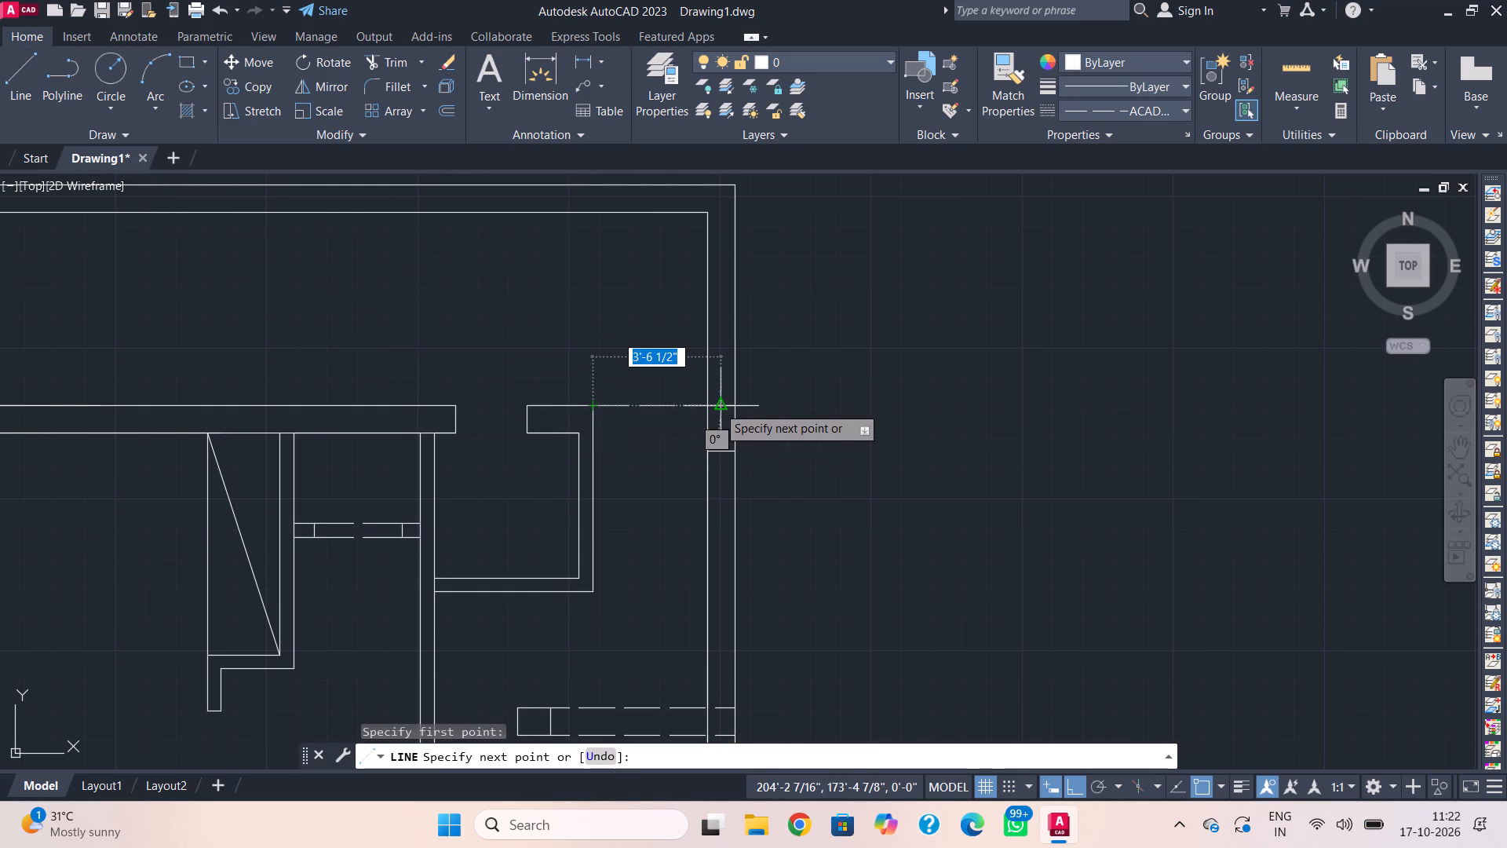
click(707, 408)
key(Escape)
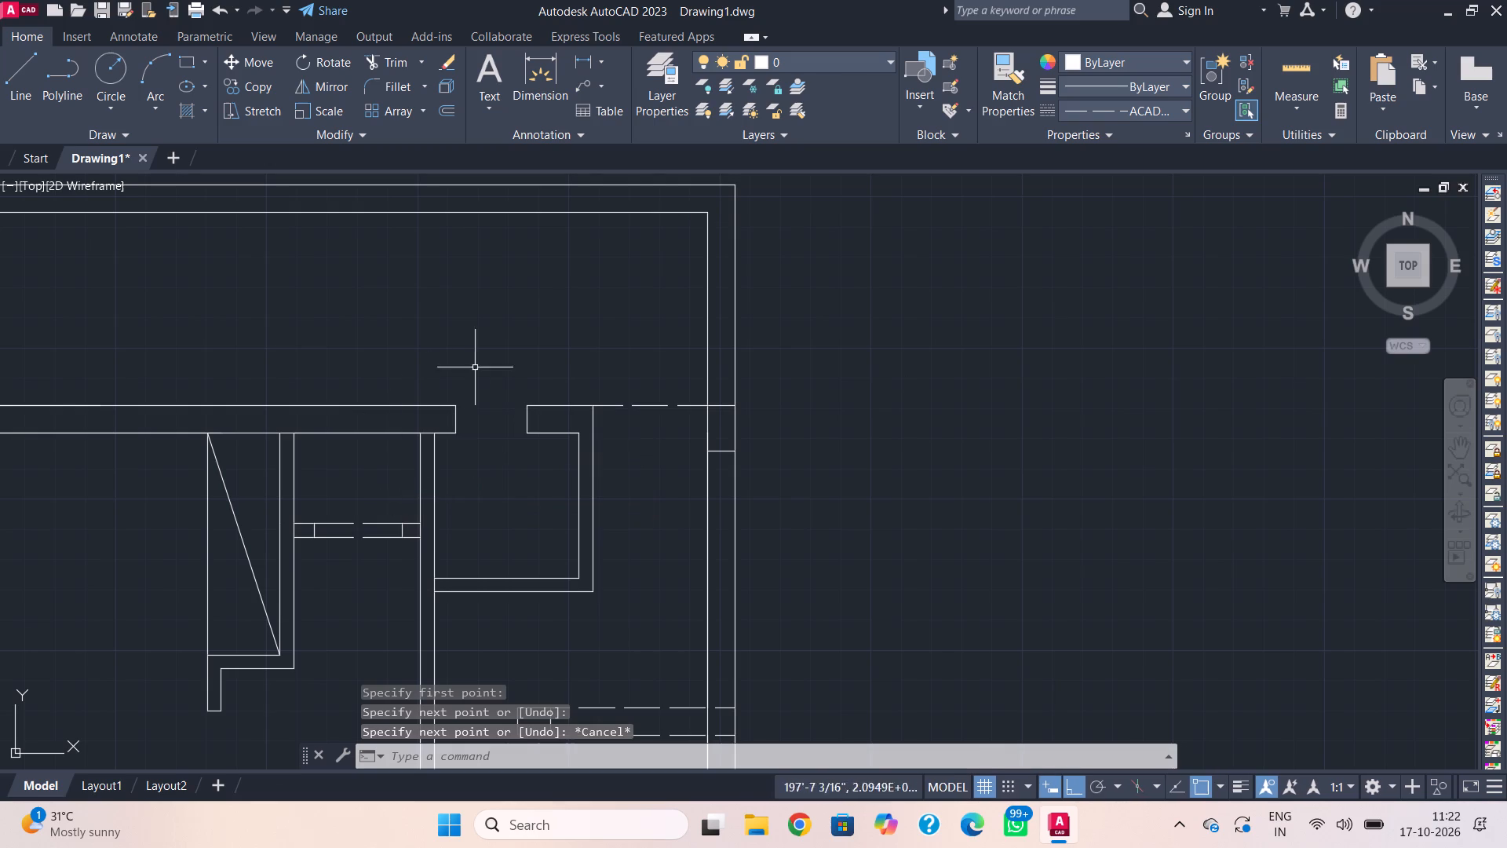
click(25, 86)
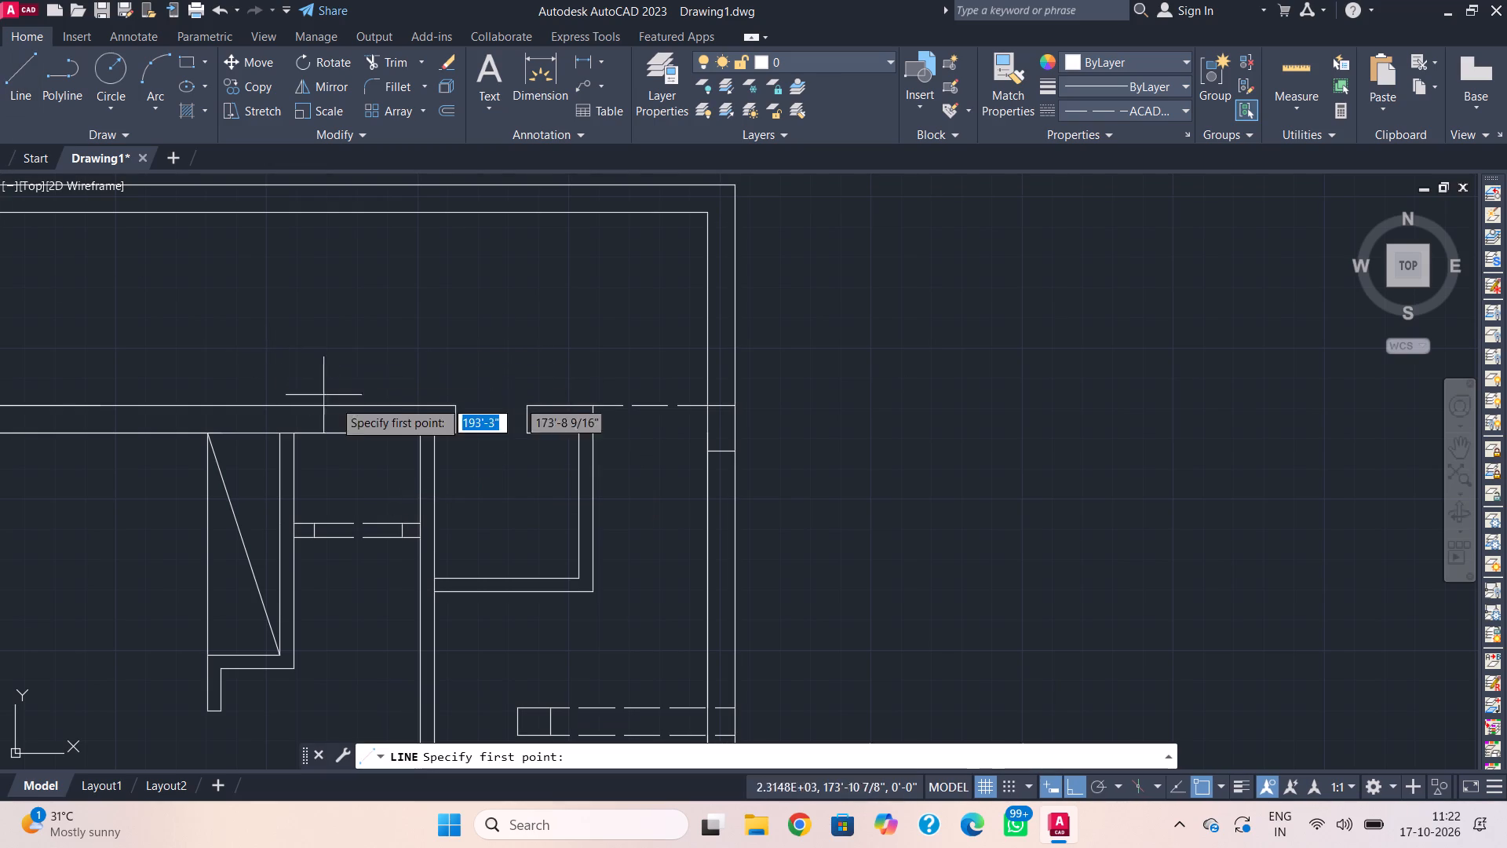
click(459, 410)
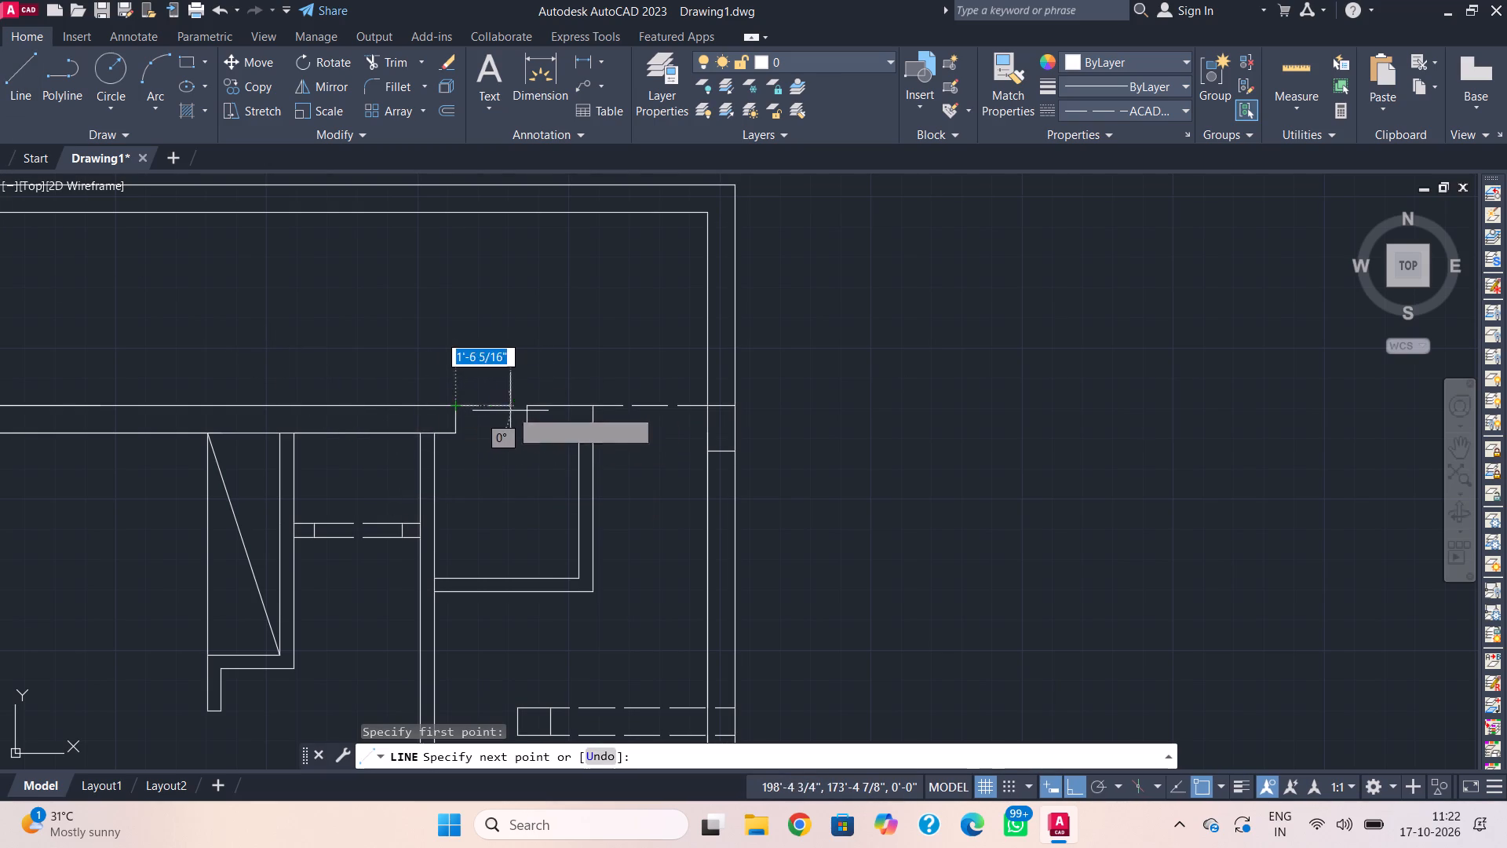
click(531, 408)
key(Escape)
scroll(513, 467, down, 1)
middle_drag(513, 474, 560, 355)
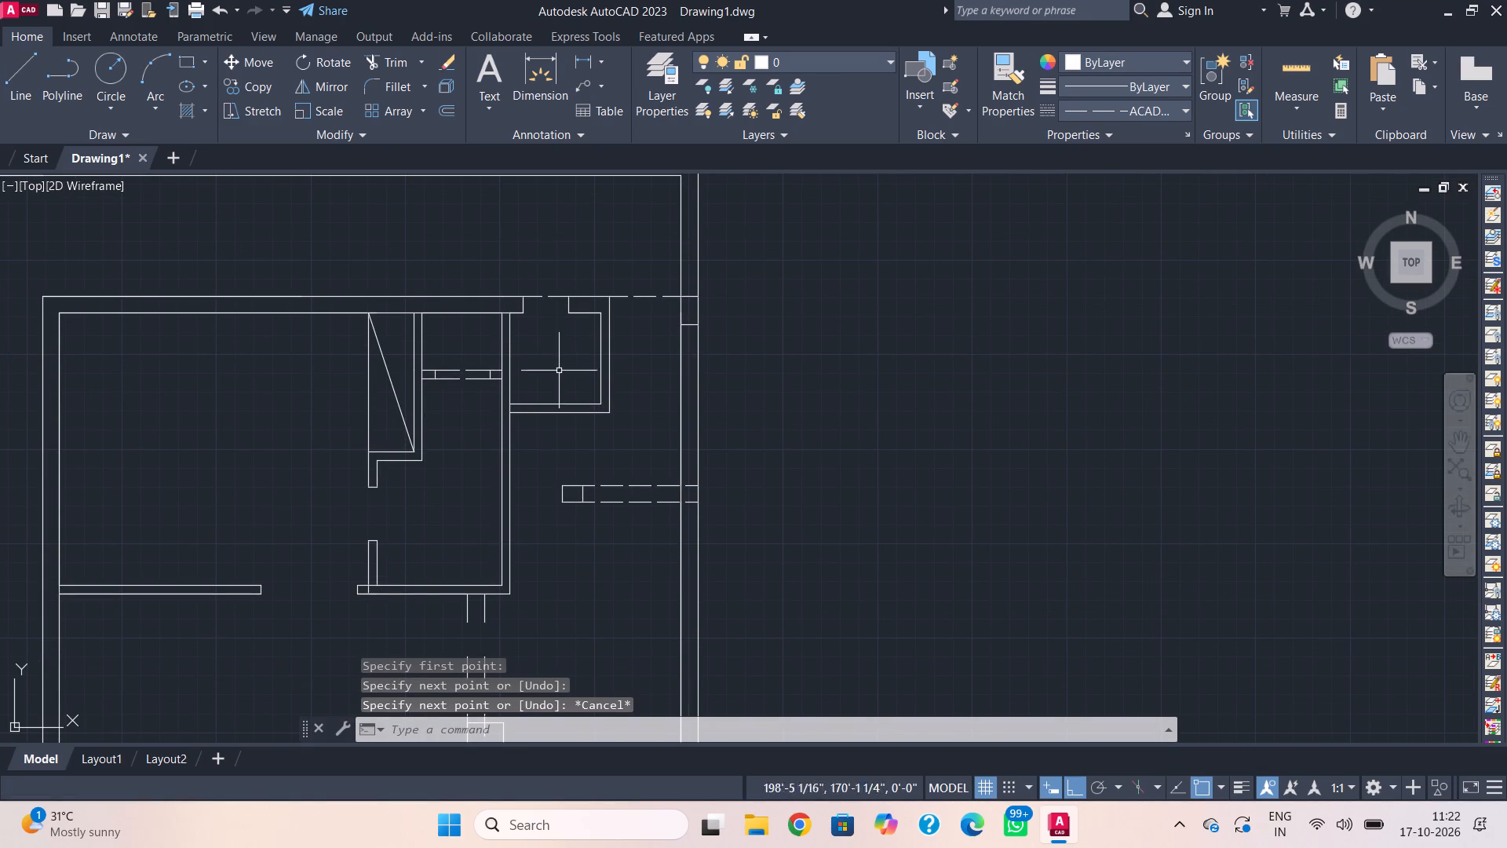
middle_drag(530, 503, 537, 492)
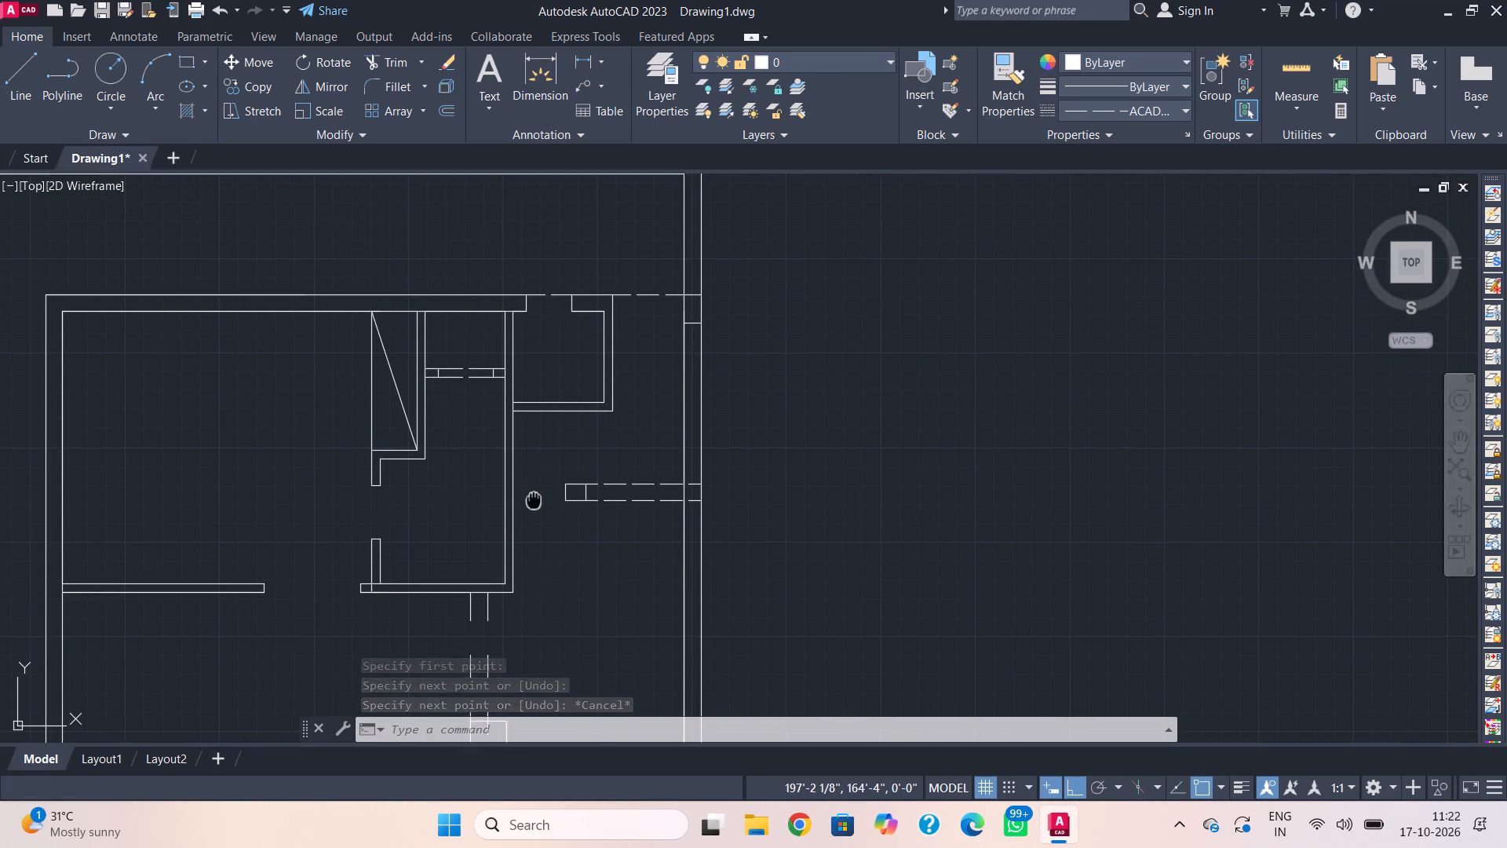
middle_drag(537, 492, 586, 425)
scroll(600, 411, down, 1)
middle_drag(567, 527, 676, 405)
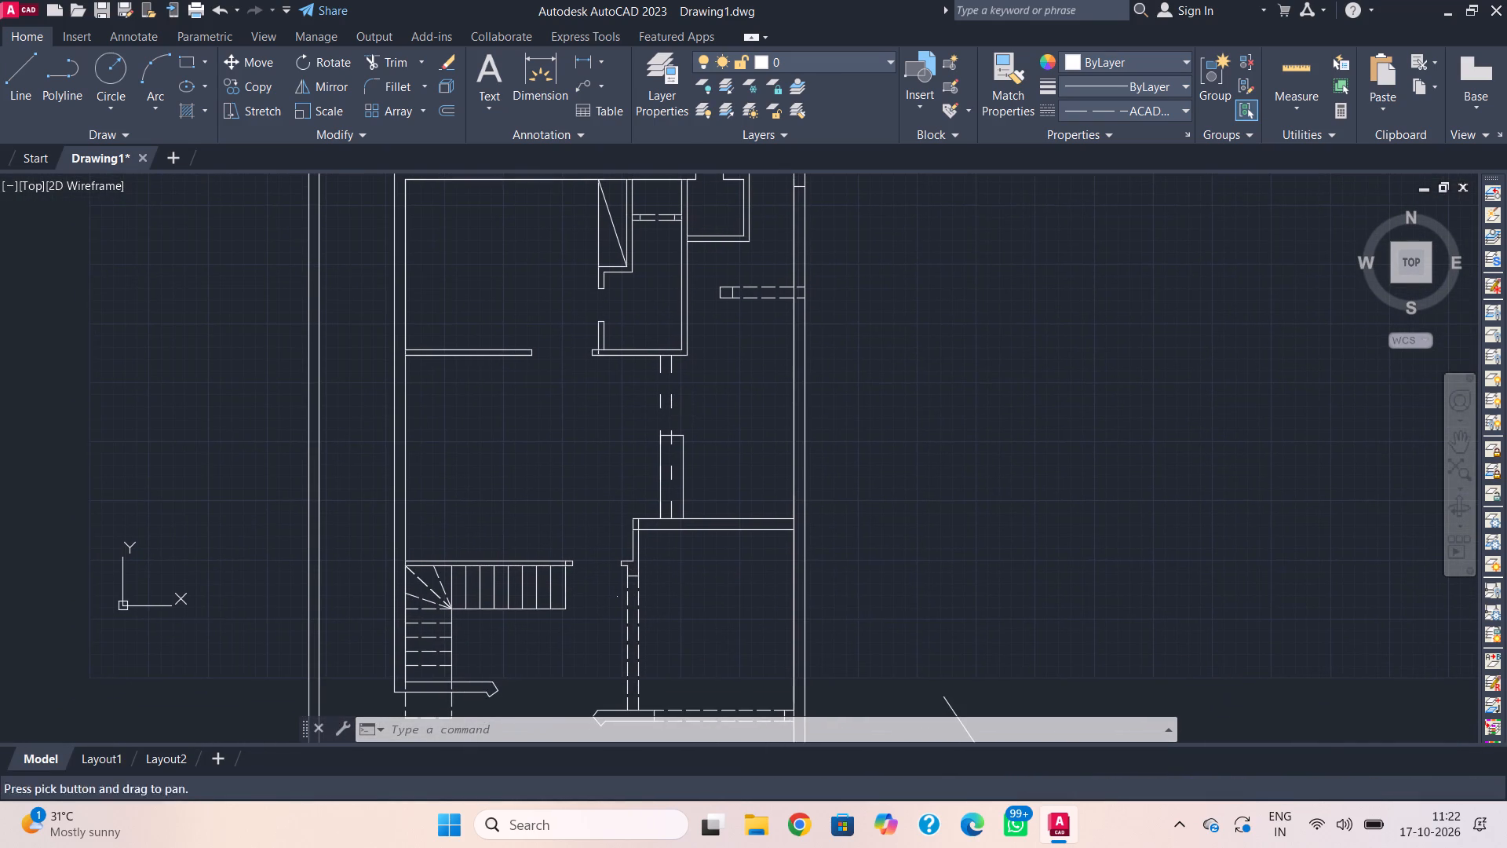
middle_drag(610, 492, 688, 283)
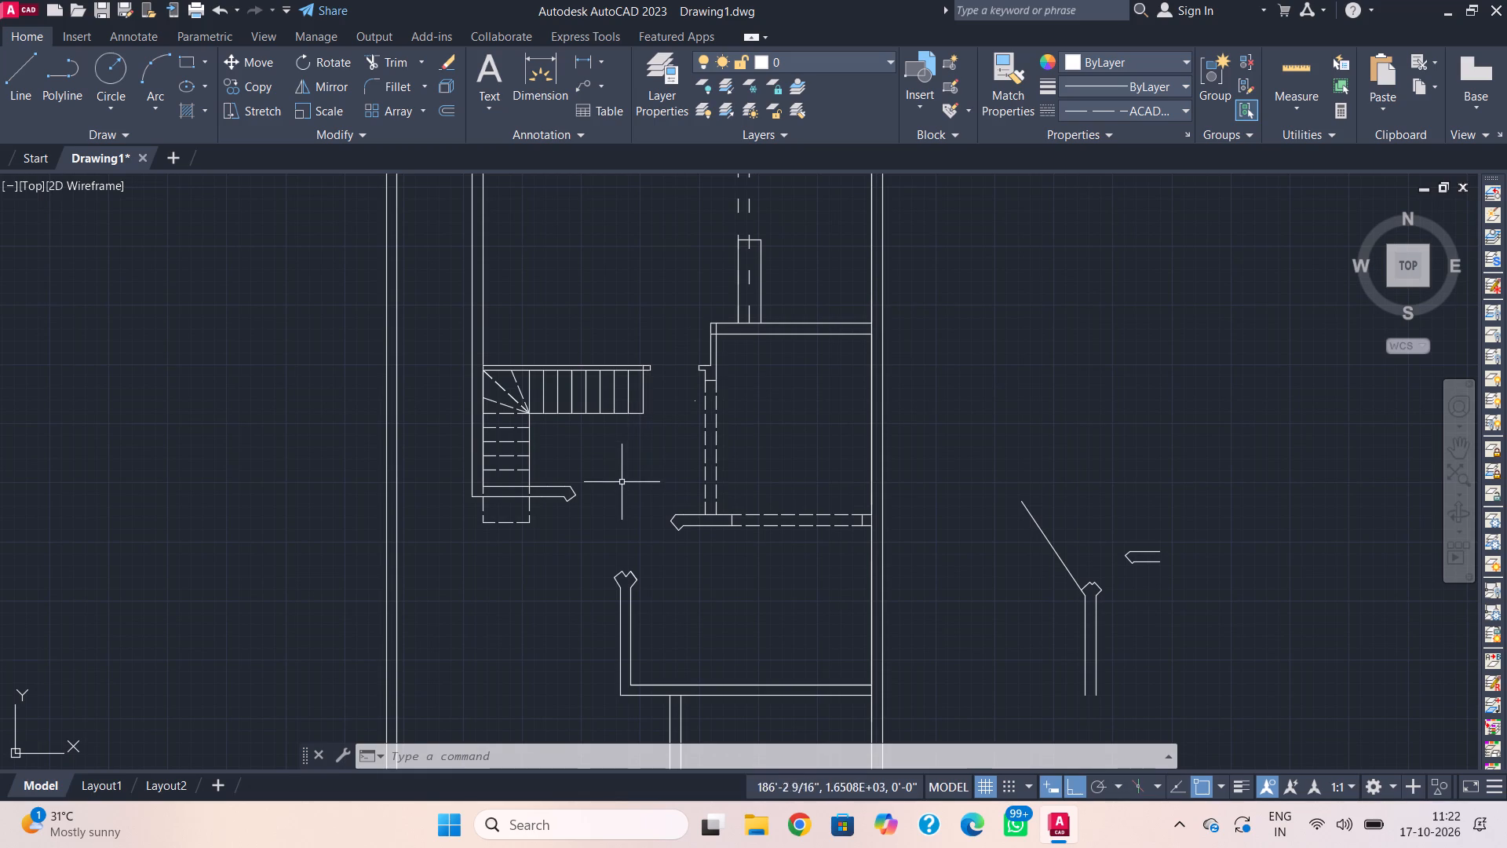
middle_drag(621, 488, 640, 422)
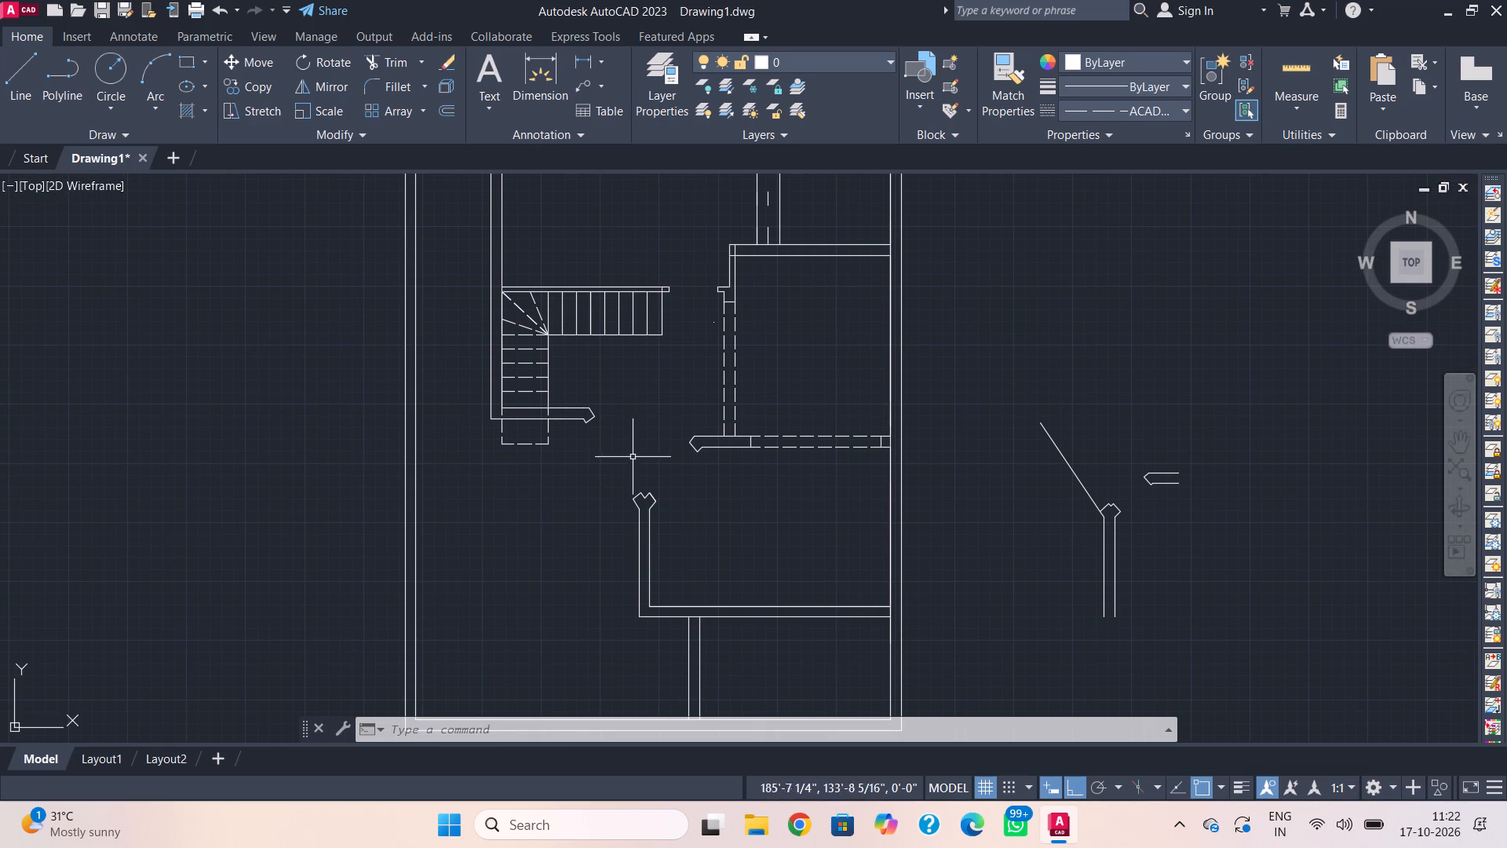
Draw a horizontal line from the south partition's east face across to its west side, just above the south boundary wall.
middle_drag(627, 468, 648, 411)
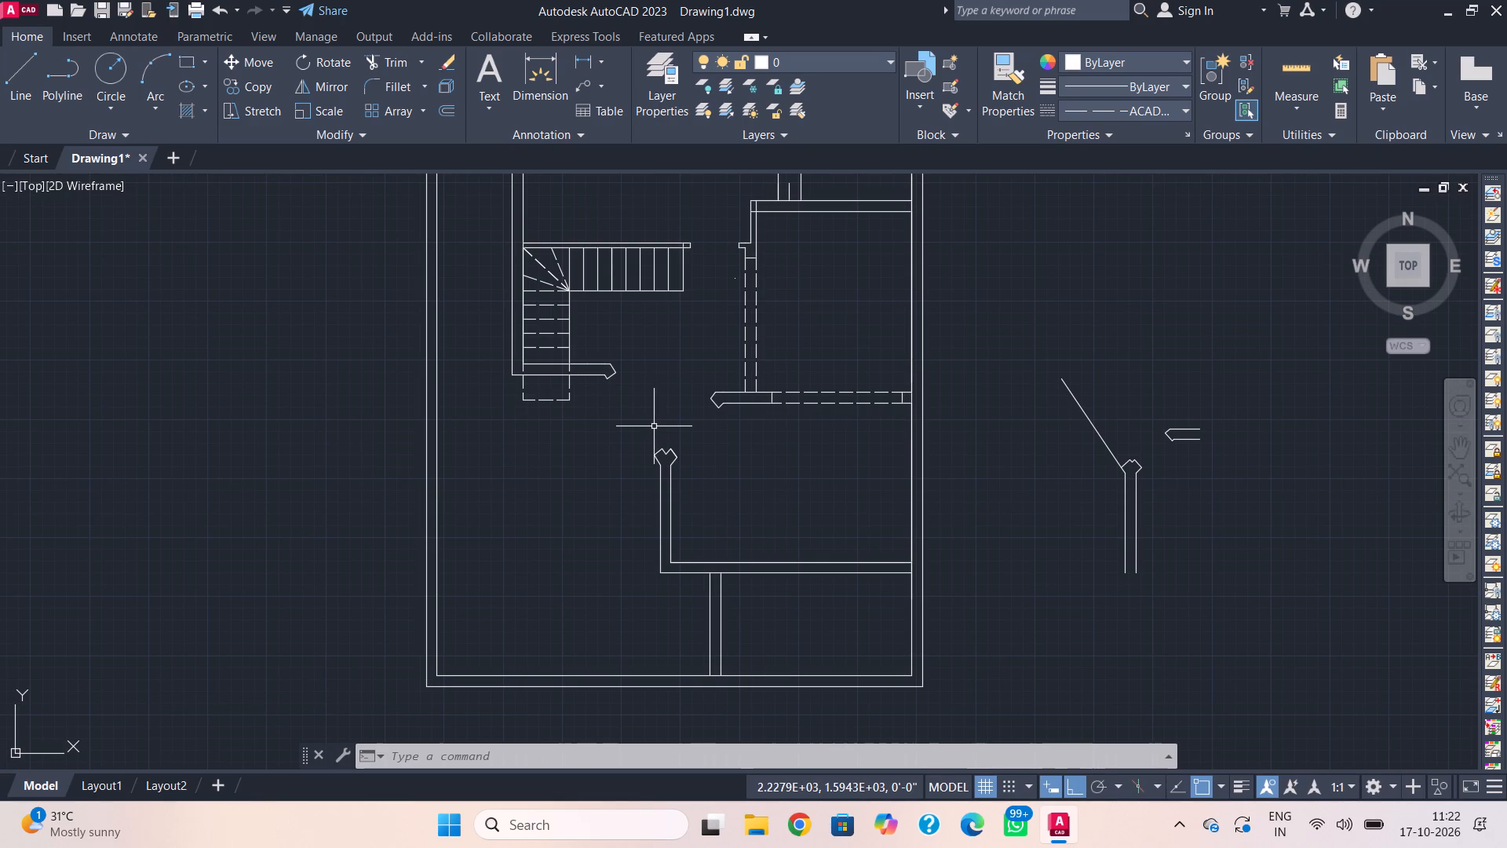
text(l)
key(space)
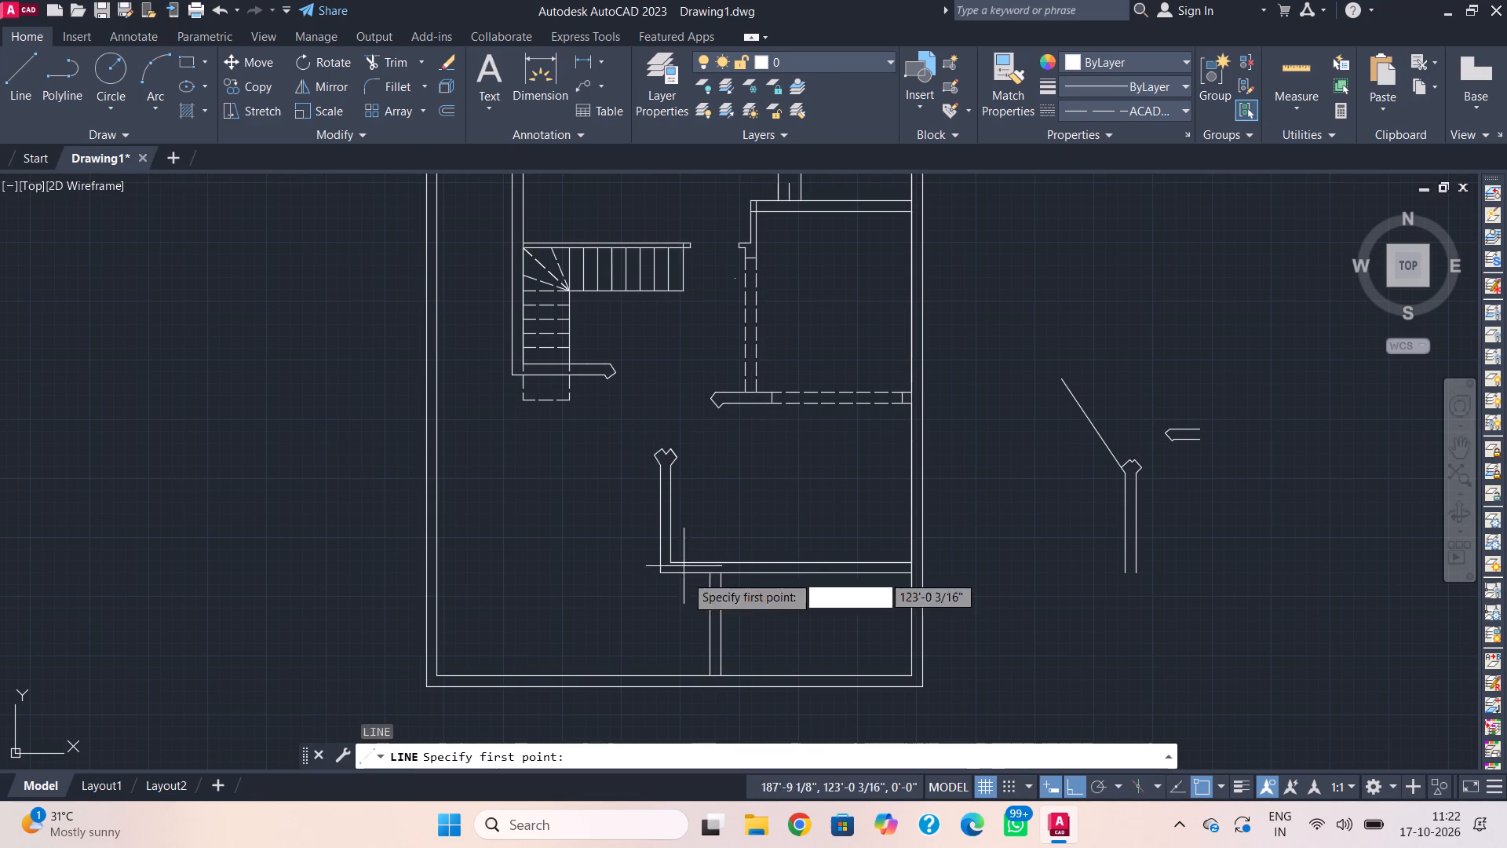
click(721, 657)
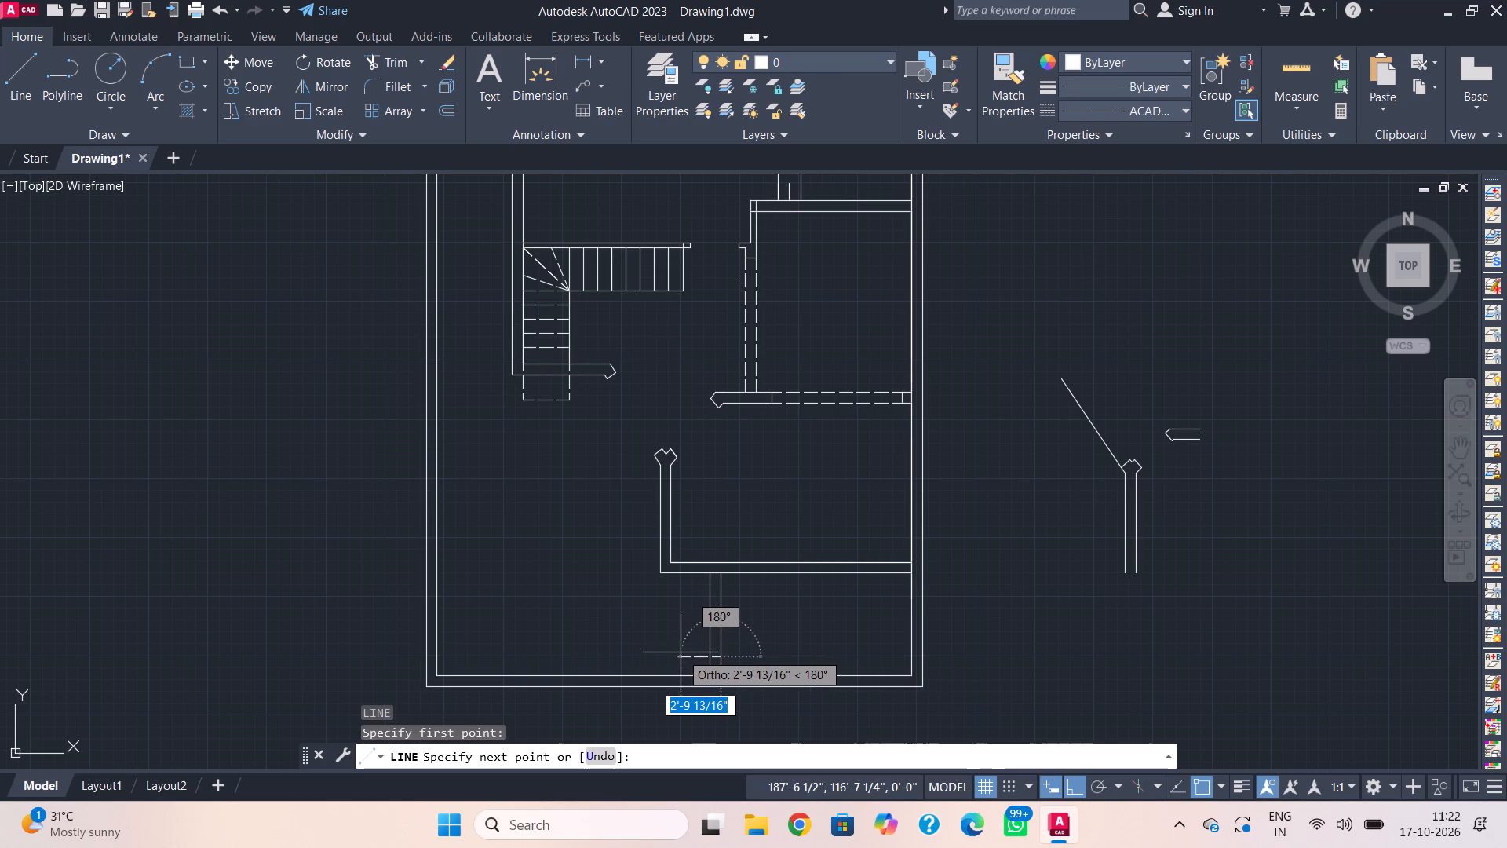
click(674, 654)
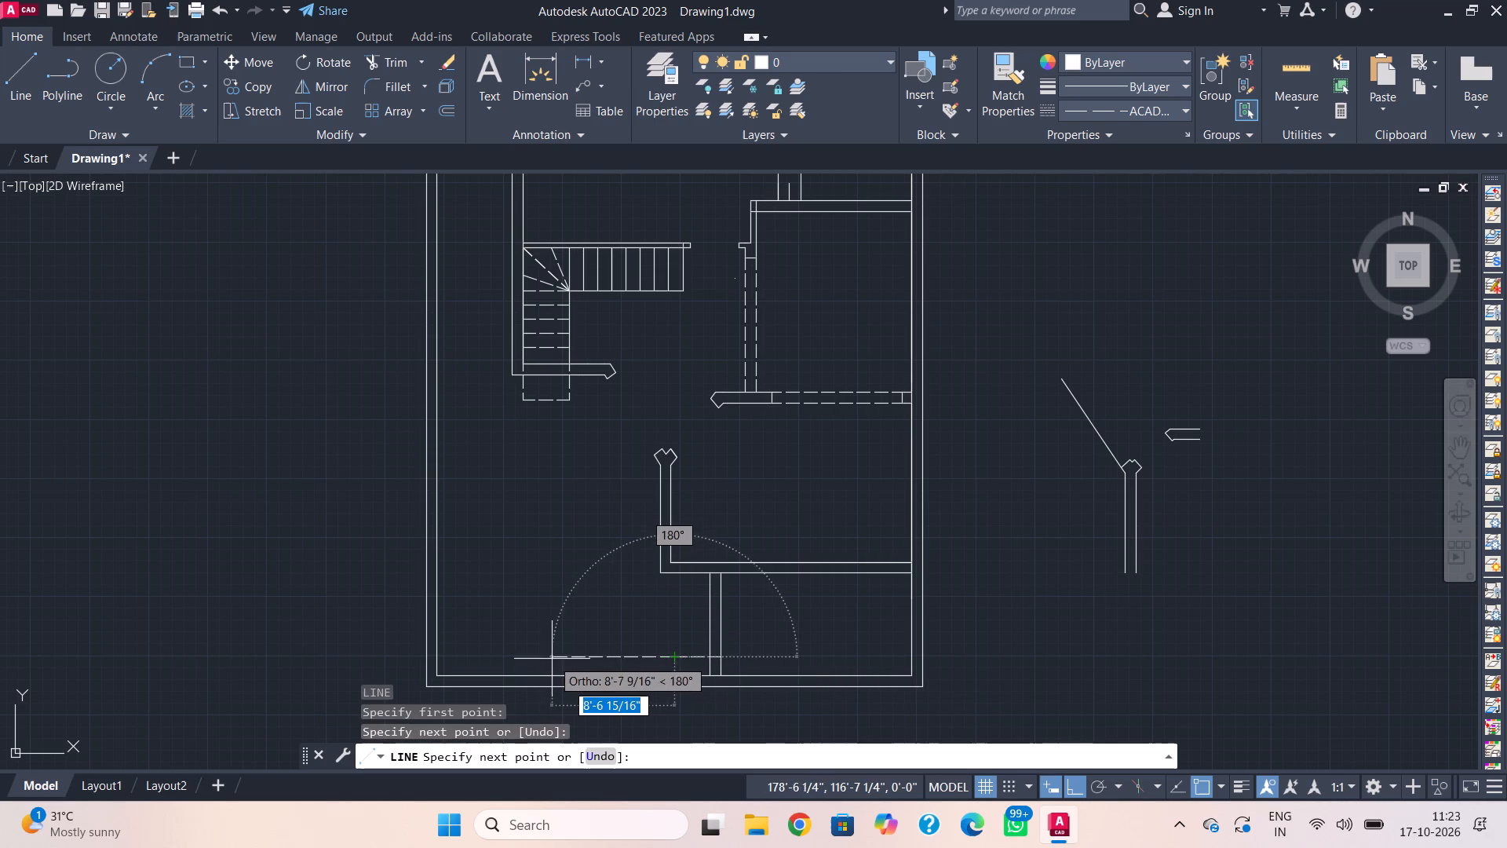
key(Escape)
Trim the short line's overhang west of the south partition and the partition's west line above it.
text(tr)
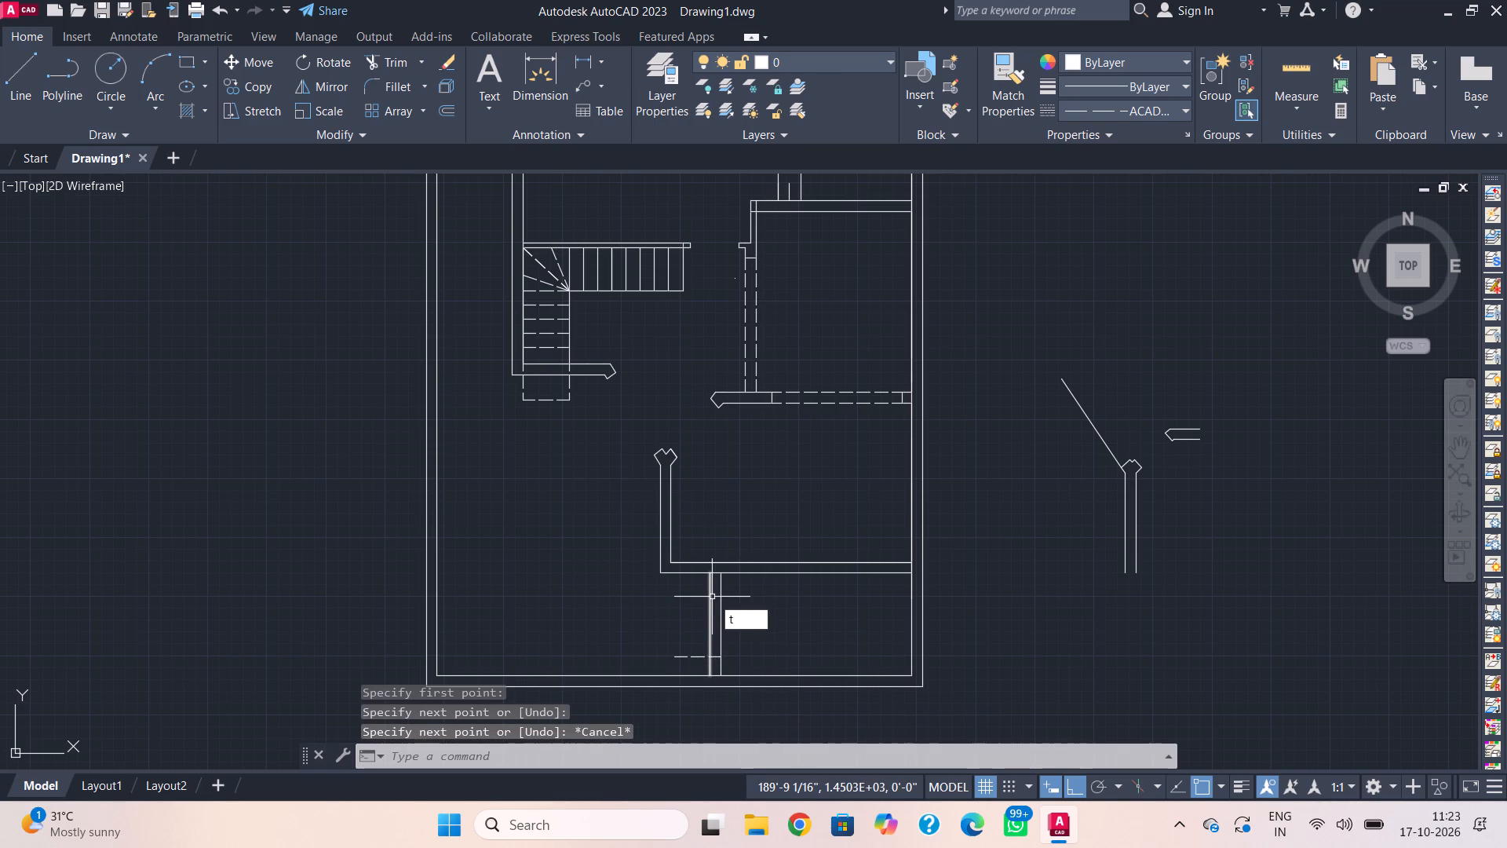
key(space)
scroll(695, 652, up, 3)
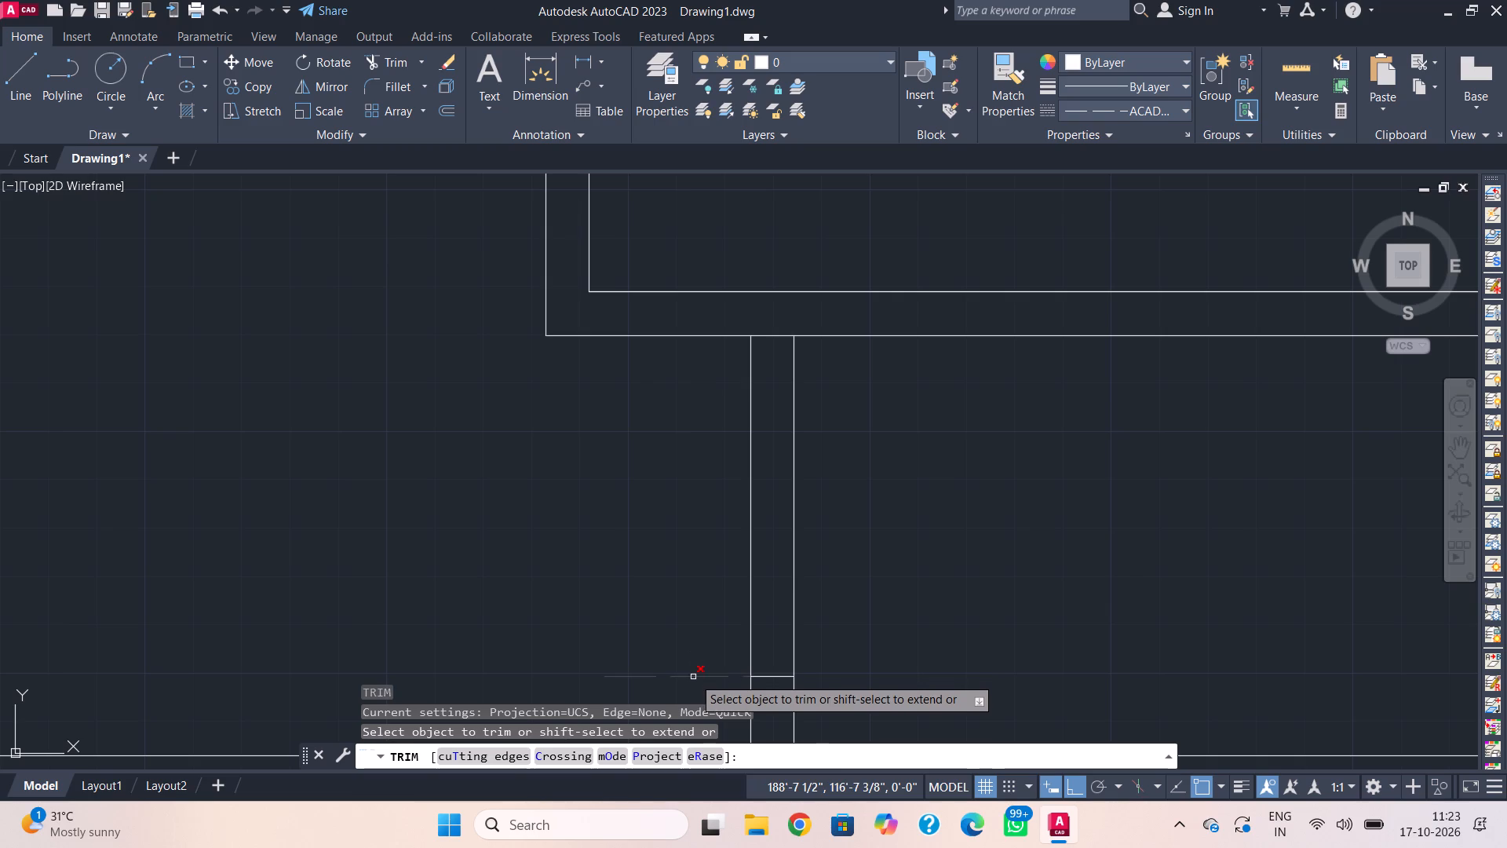
click(694, 677)
click(718, 649)
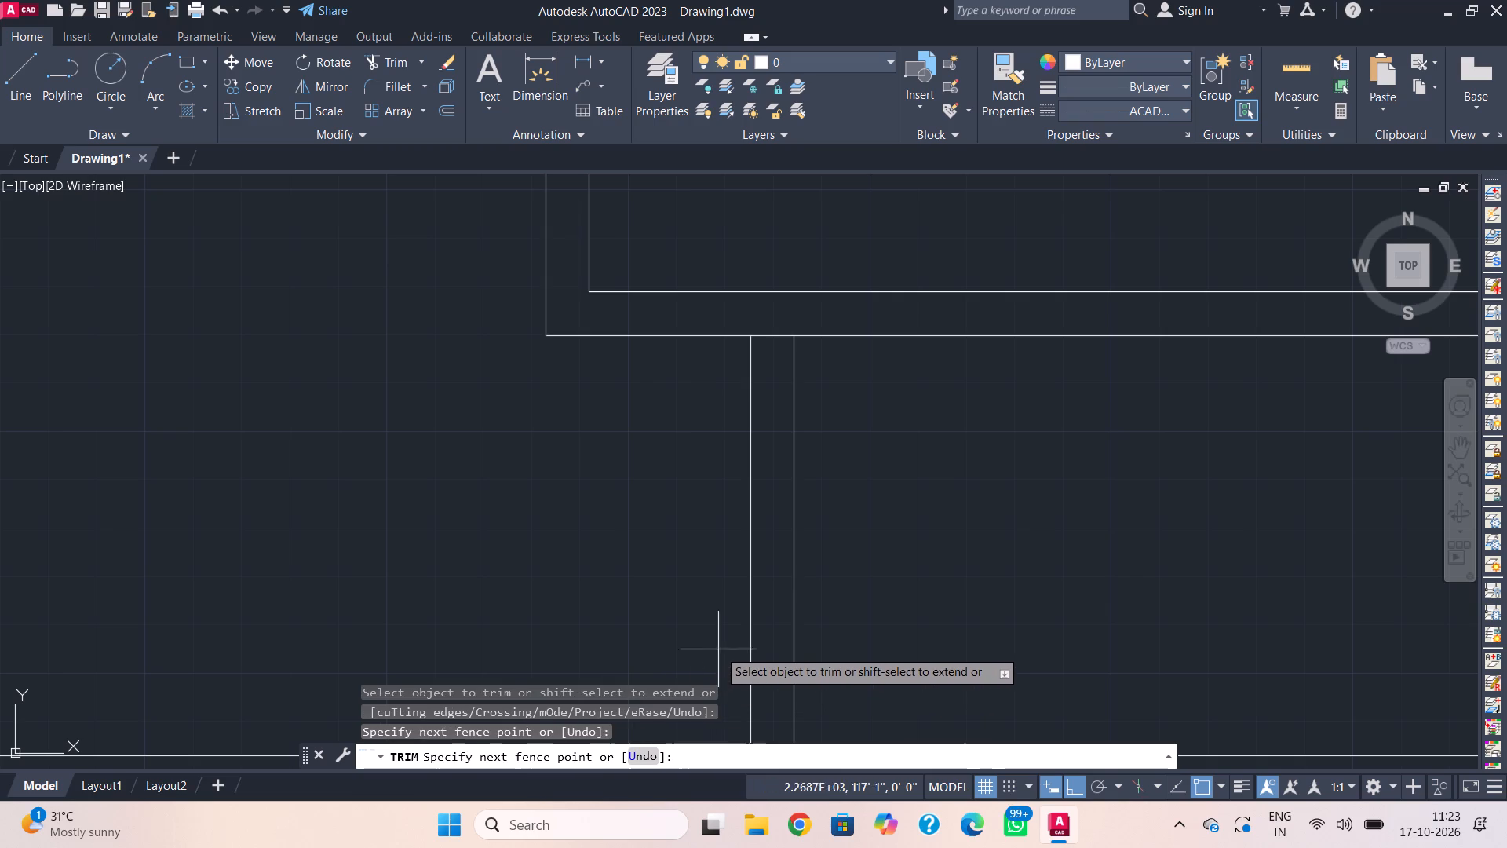
click(769, 626)
key(Escape)
Offset the short stub line on the south boundary wall 9" to the west.
scroll(768, 627, down, 2)
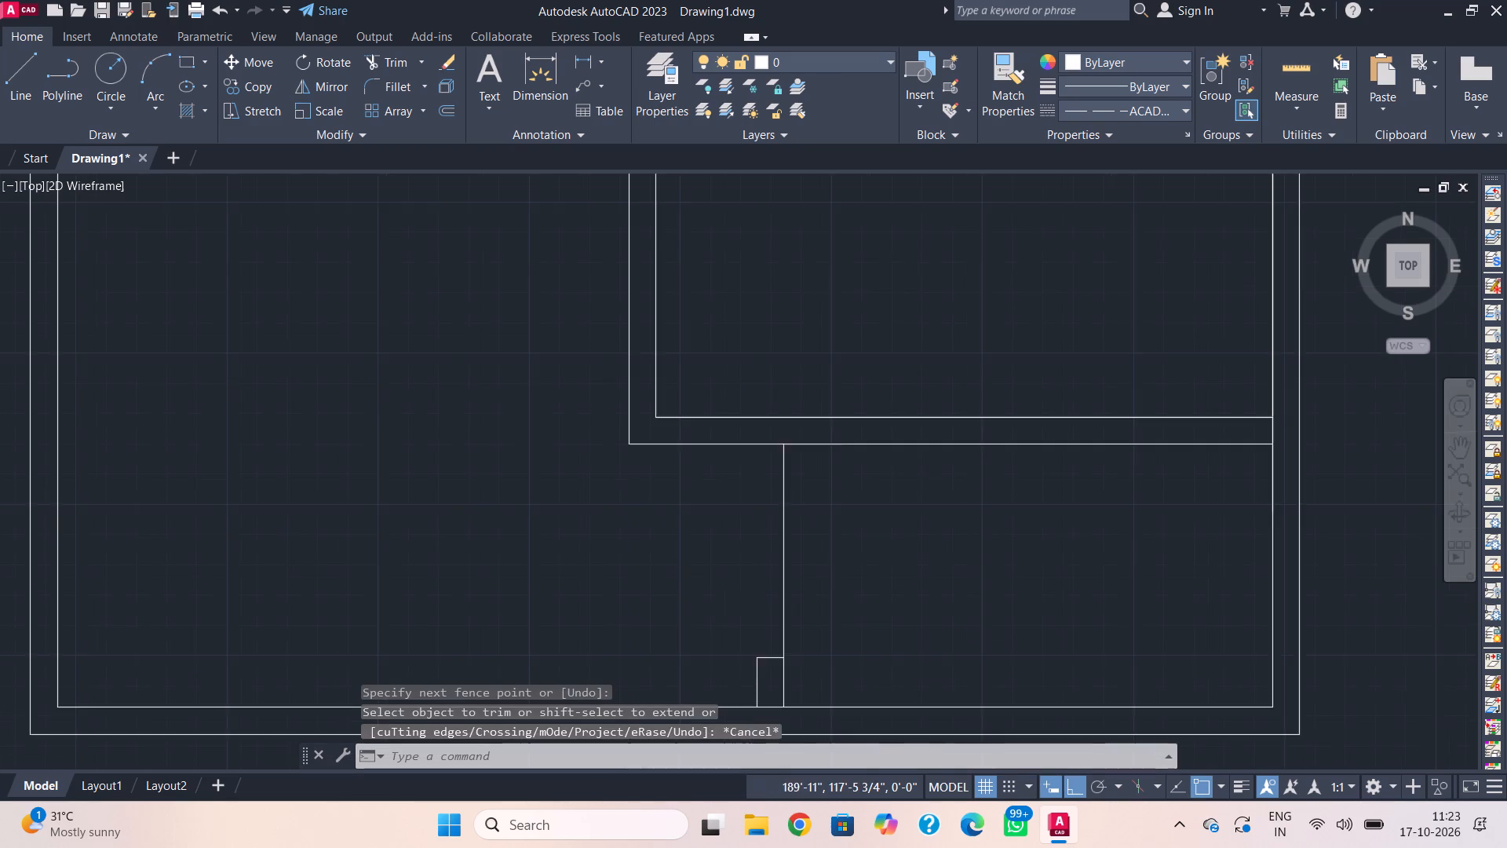
middle_drag(767, 627, 745, 515)
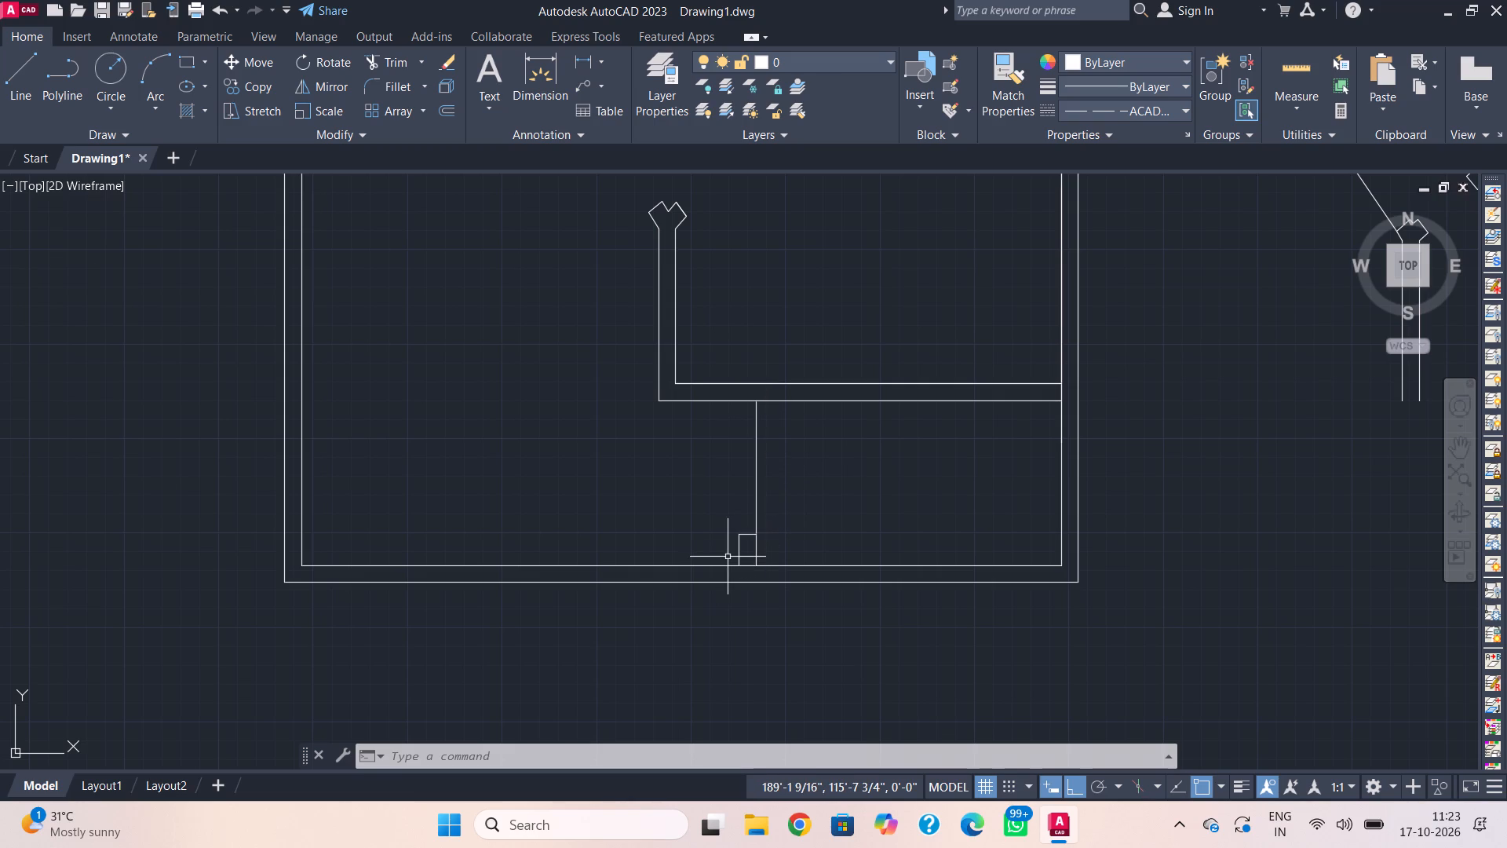
text(o)
key(space)
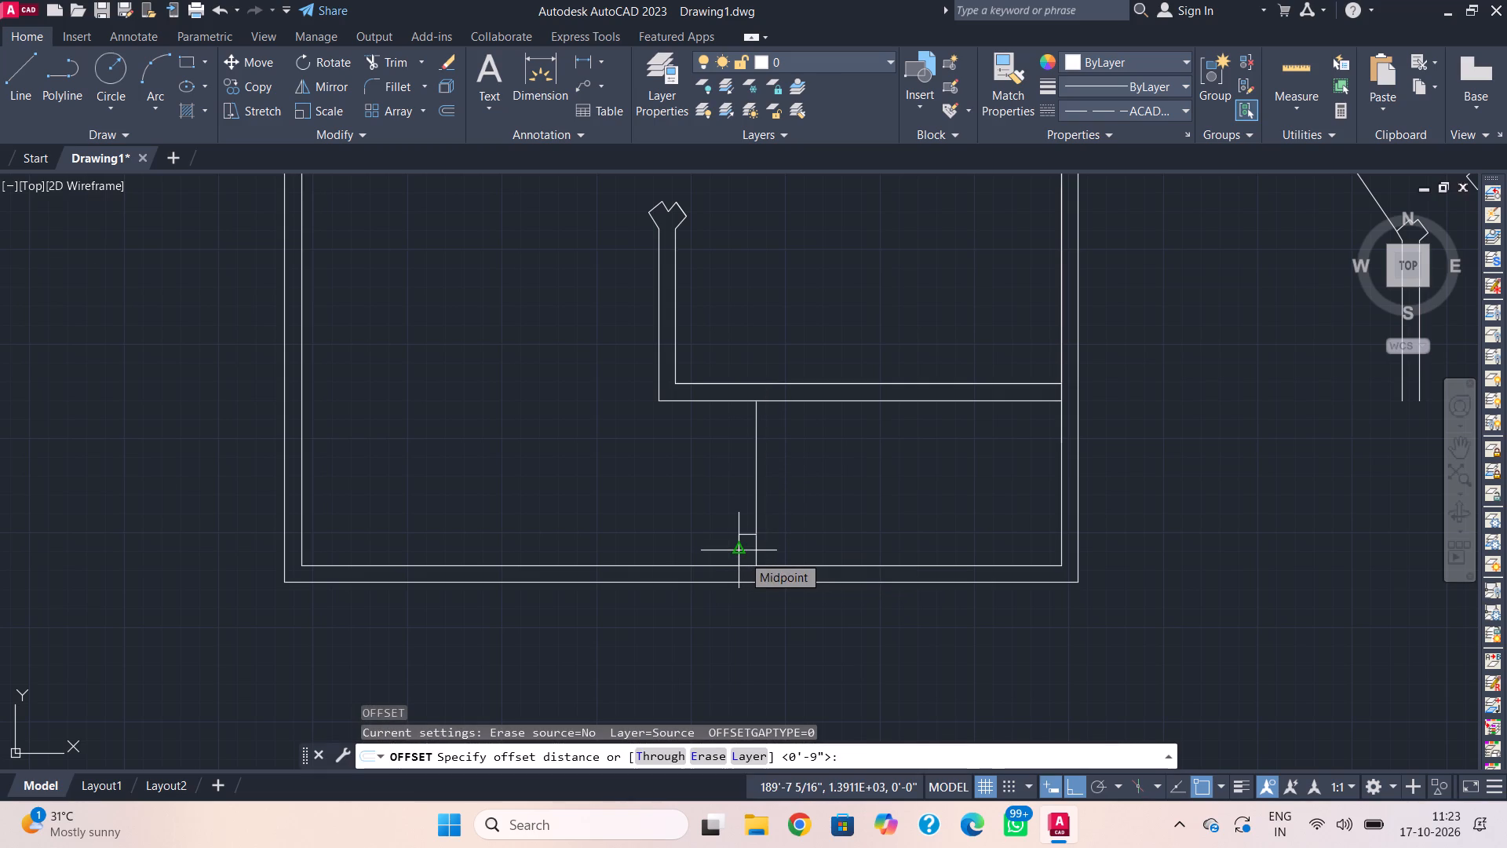
key(space)
click(736, 554)
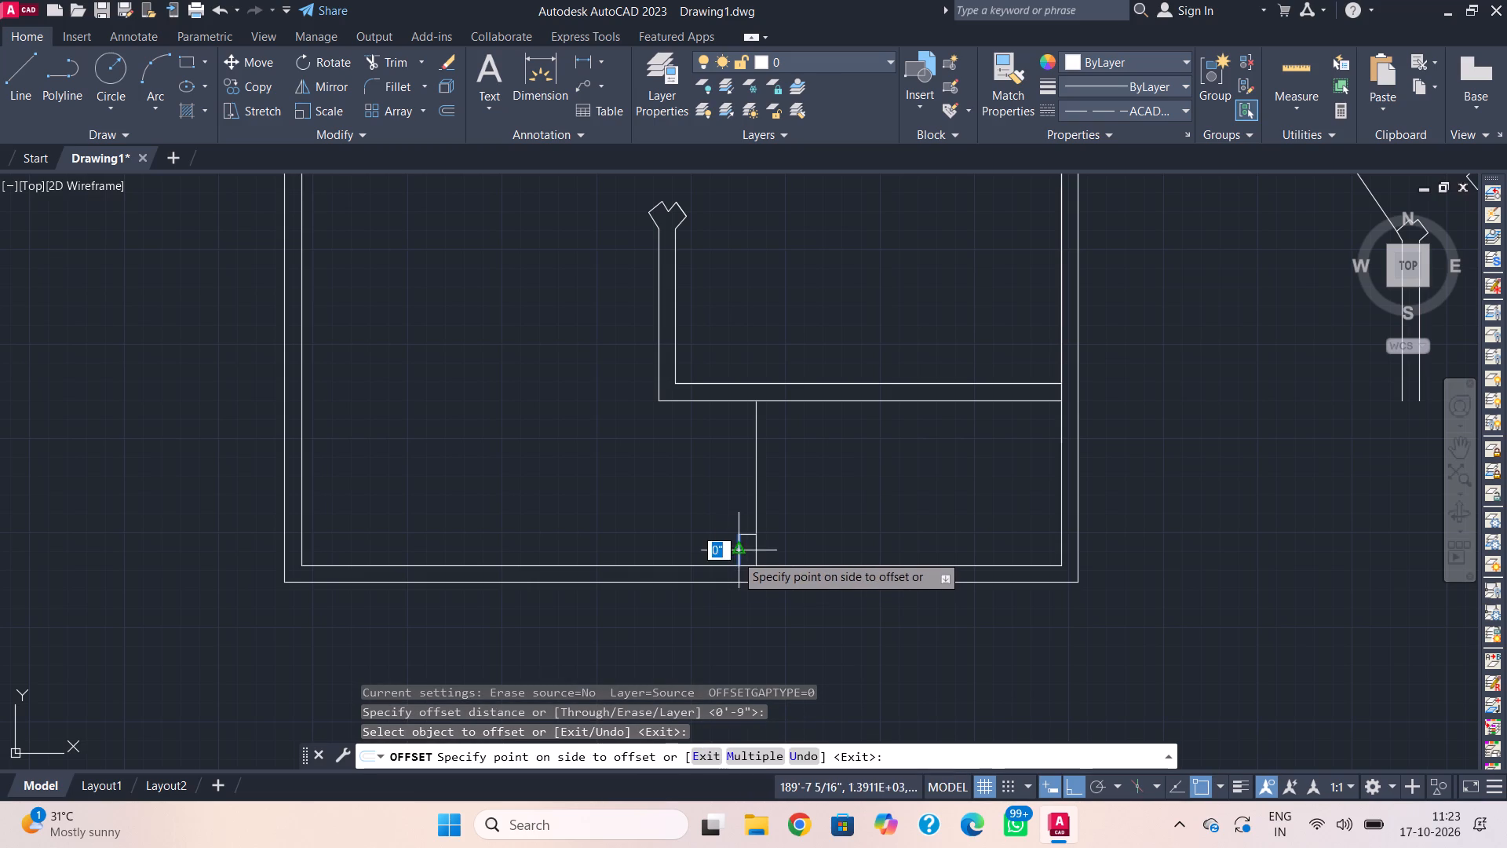
click(717, 557)
key(Escape)
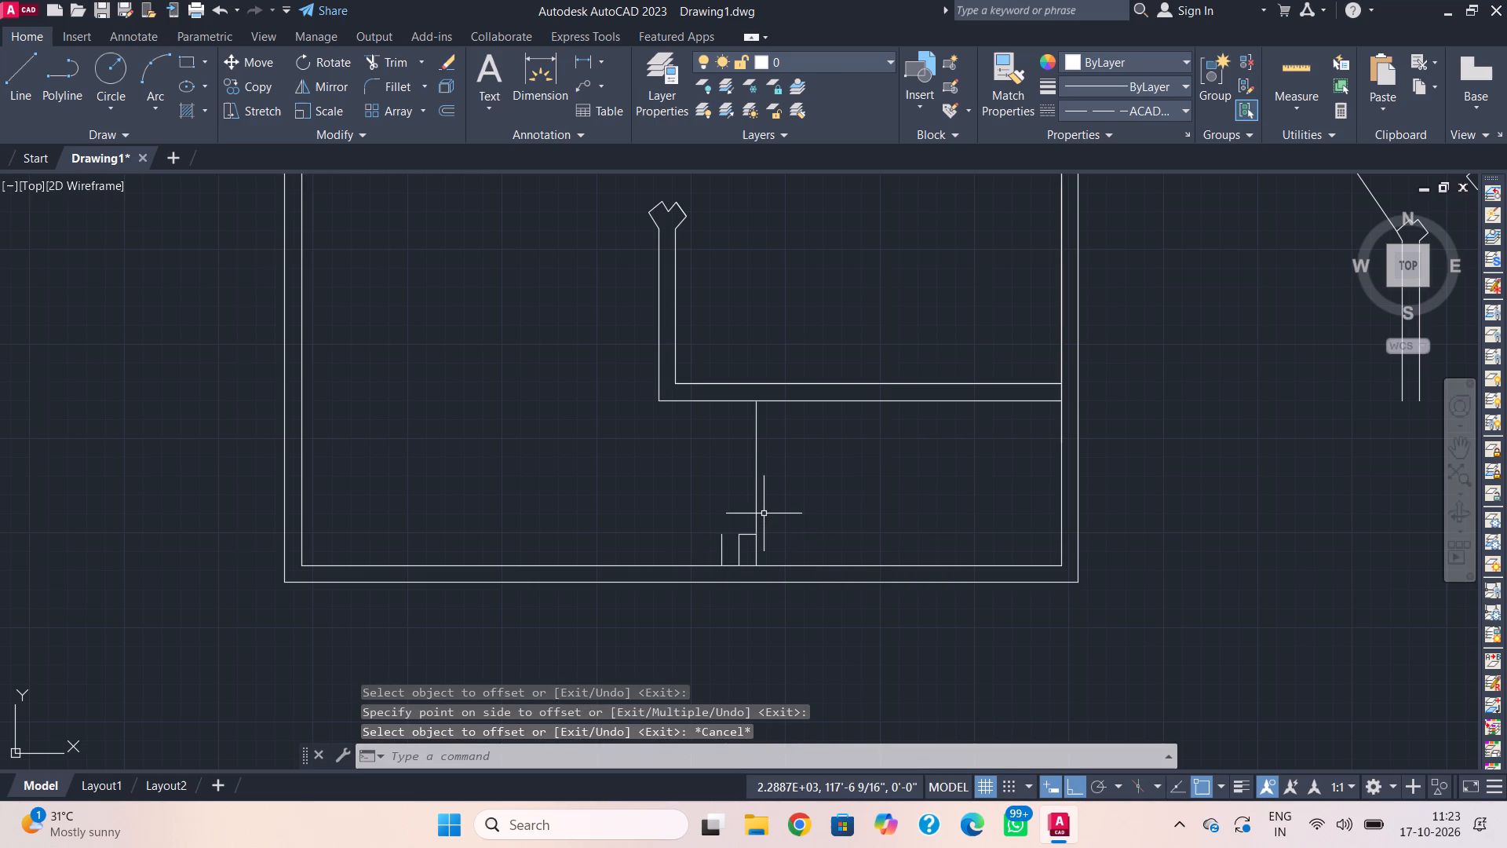
Trim away the south partition's full east line and the short cap line joining it to the stub.
text(tr)
key(space)
click(762, 508)
click(744, 510)
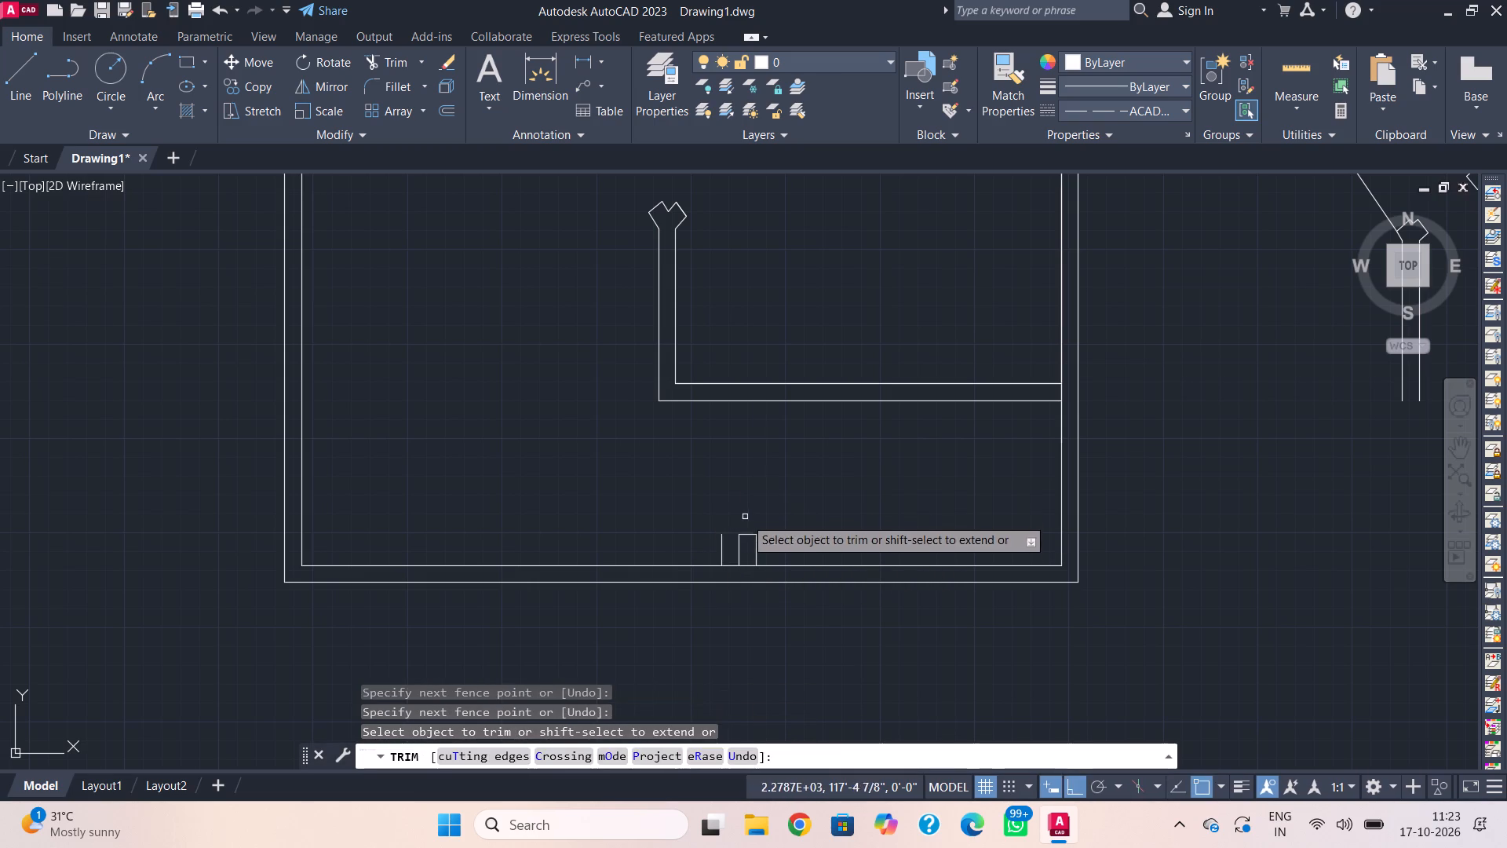
click(746, 525)
click(753, 544)
click(761, 543)
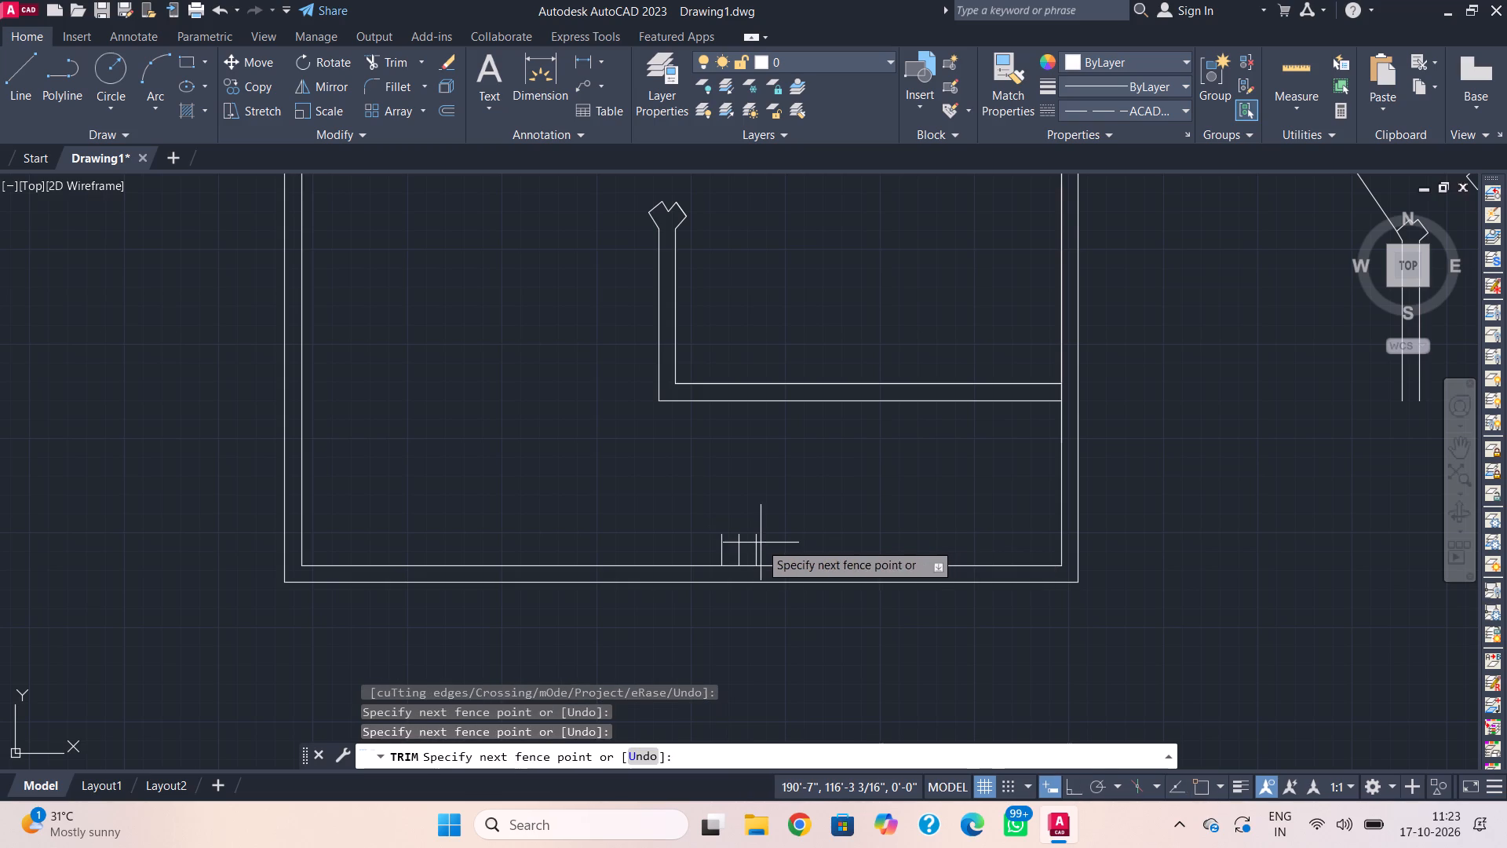
click(753, 546)
key(Escape)
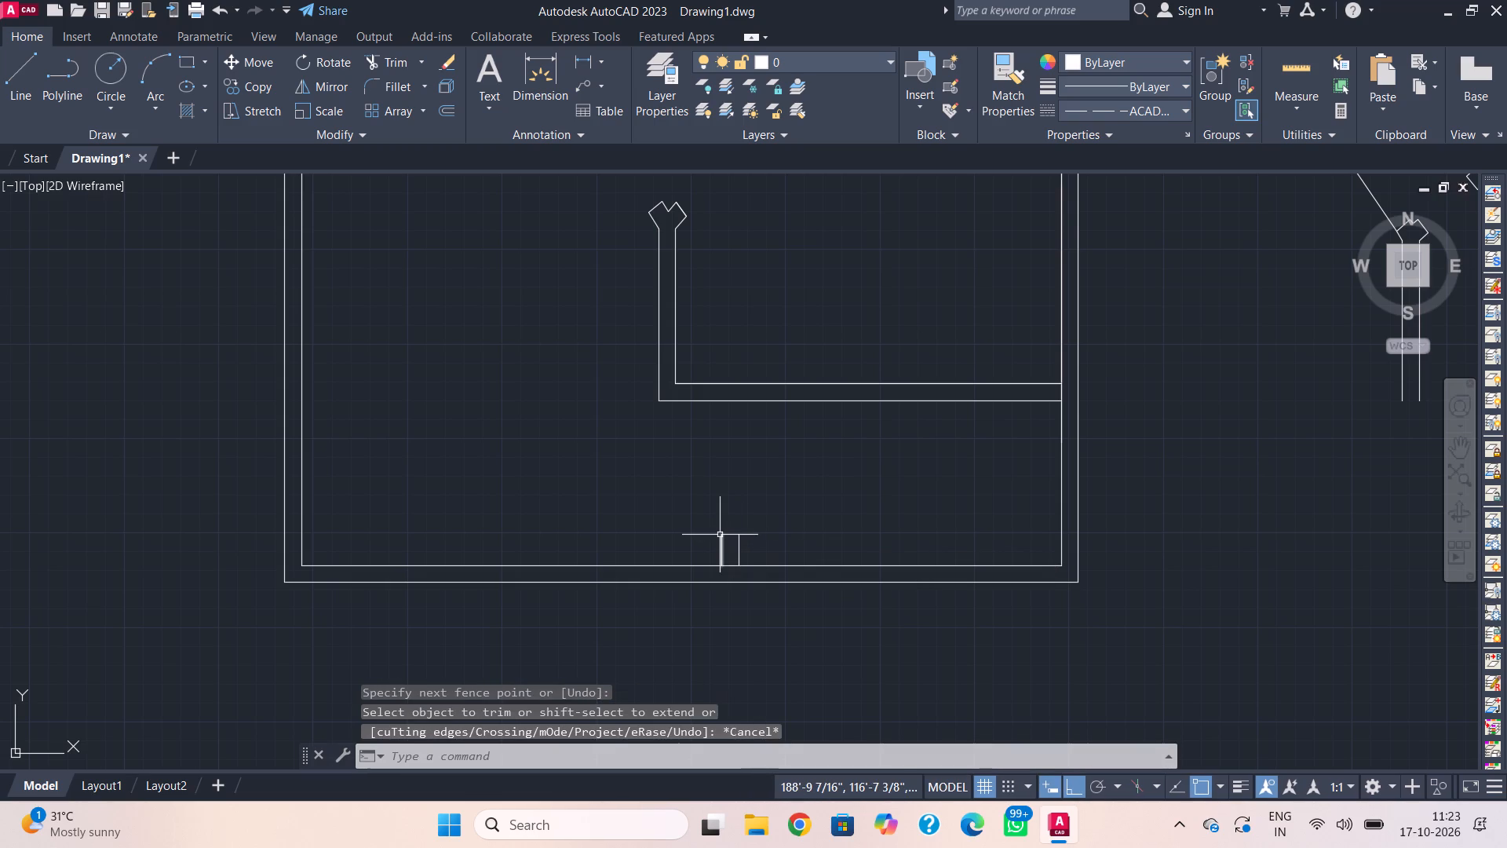
Draw a cap line joining the upper ends of the two short stub lines on the south boundary wall.
text(l)
key(space)
click(722, 537)
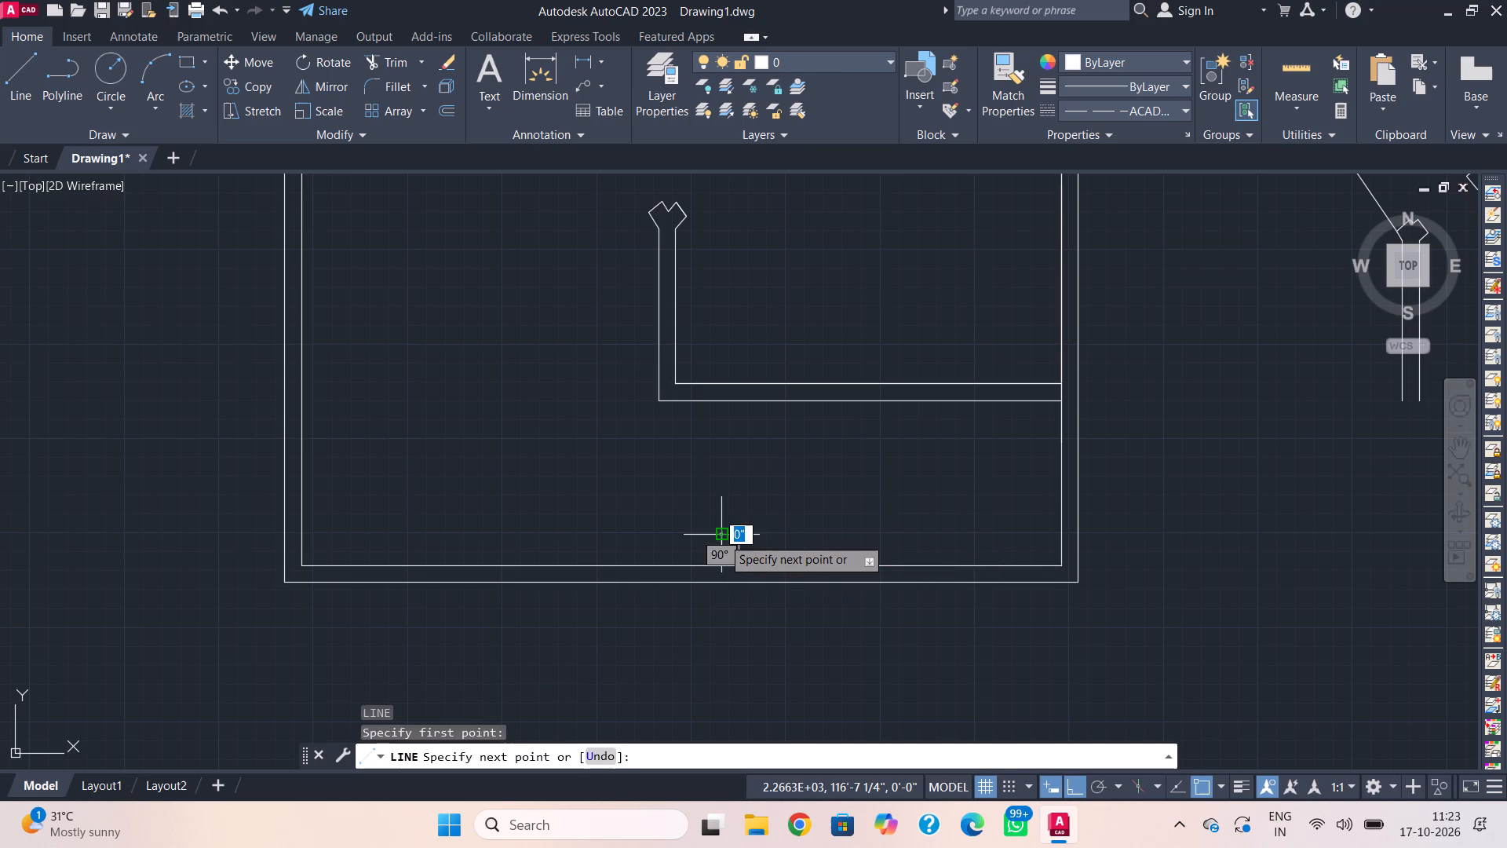
click(736, 539)
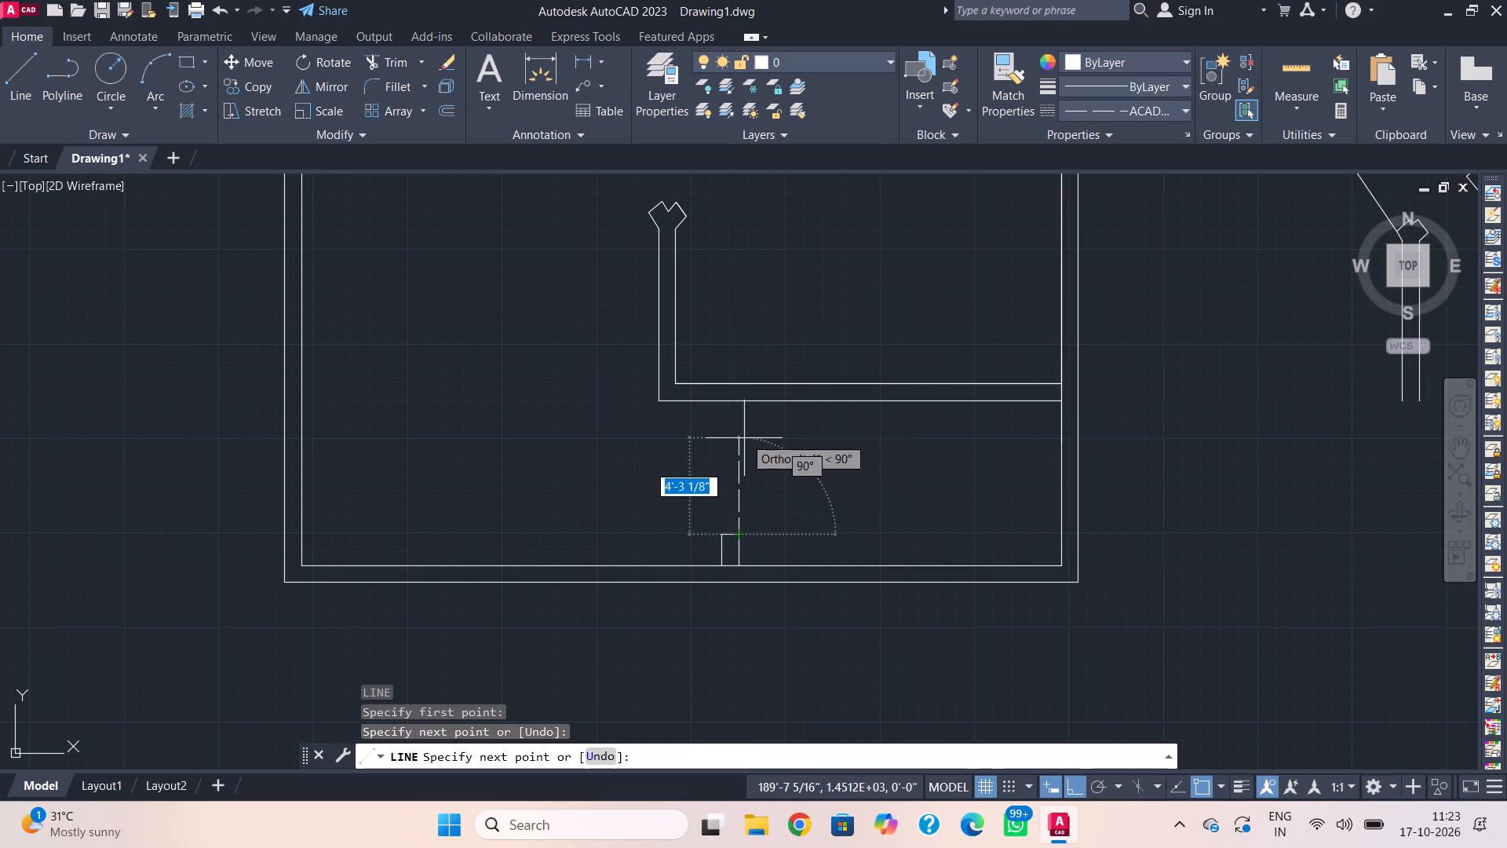
key(Escape)
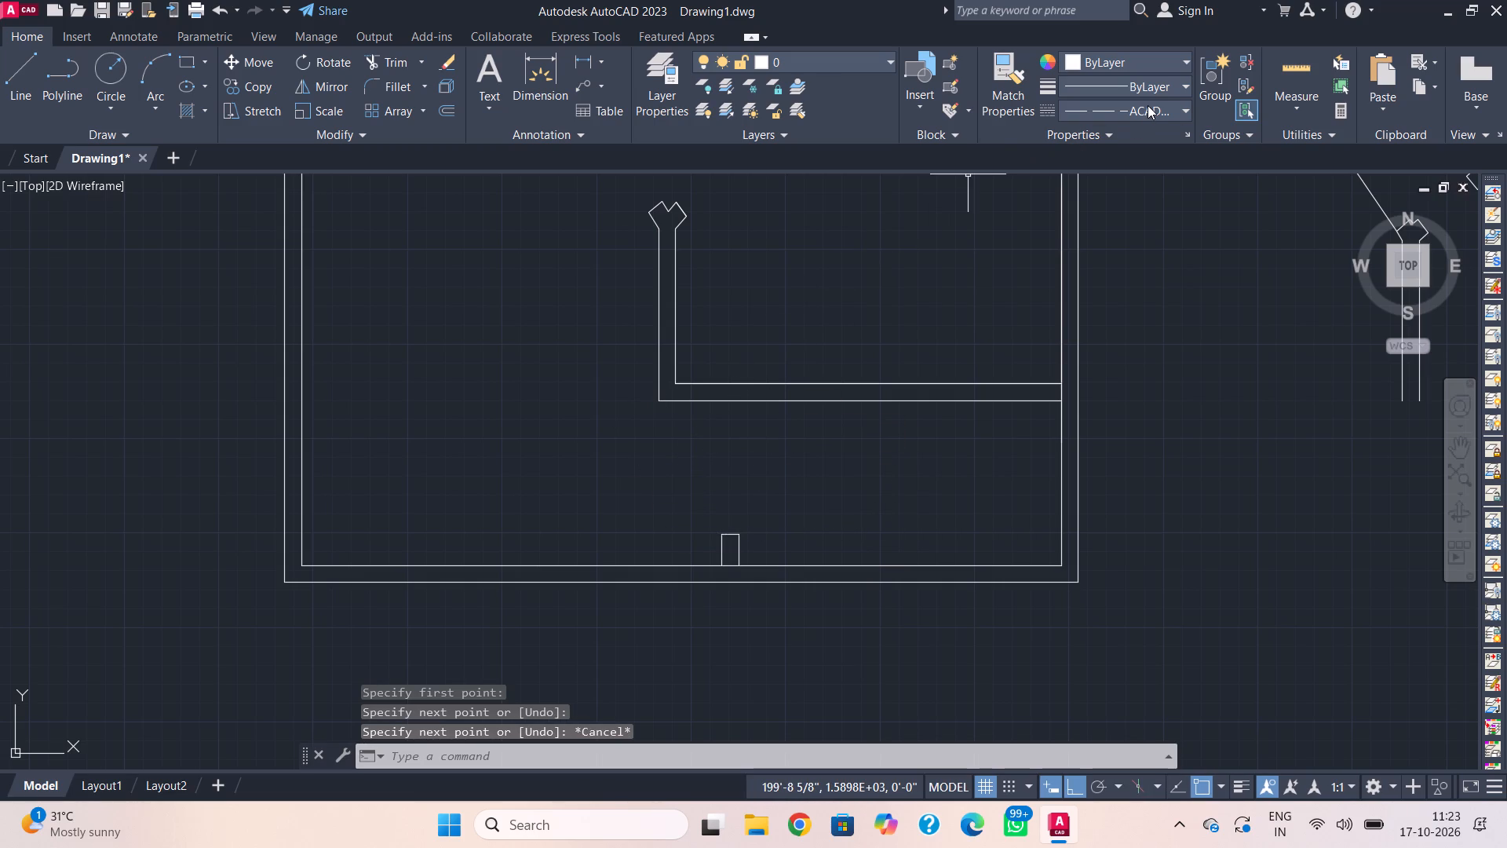
Set the linetype to ByLayer and draw a vertical line from the stub's upper east corner north through the room's south wall.
click(1148, 105)
click(1133, 139)
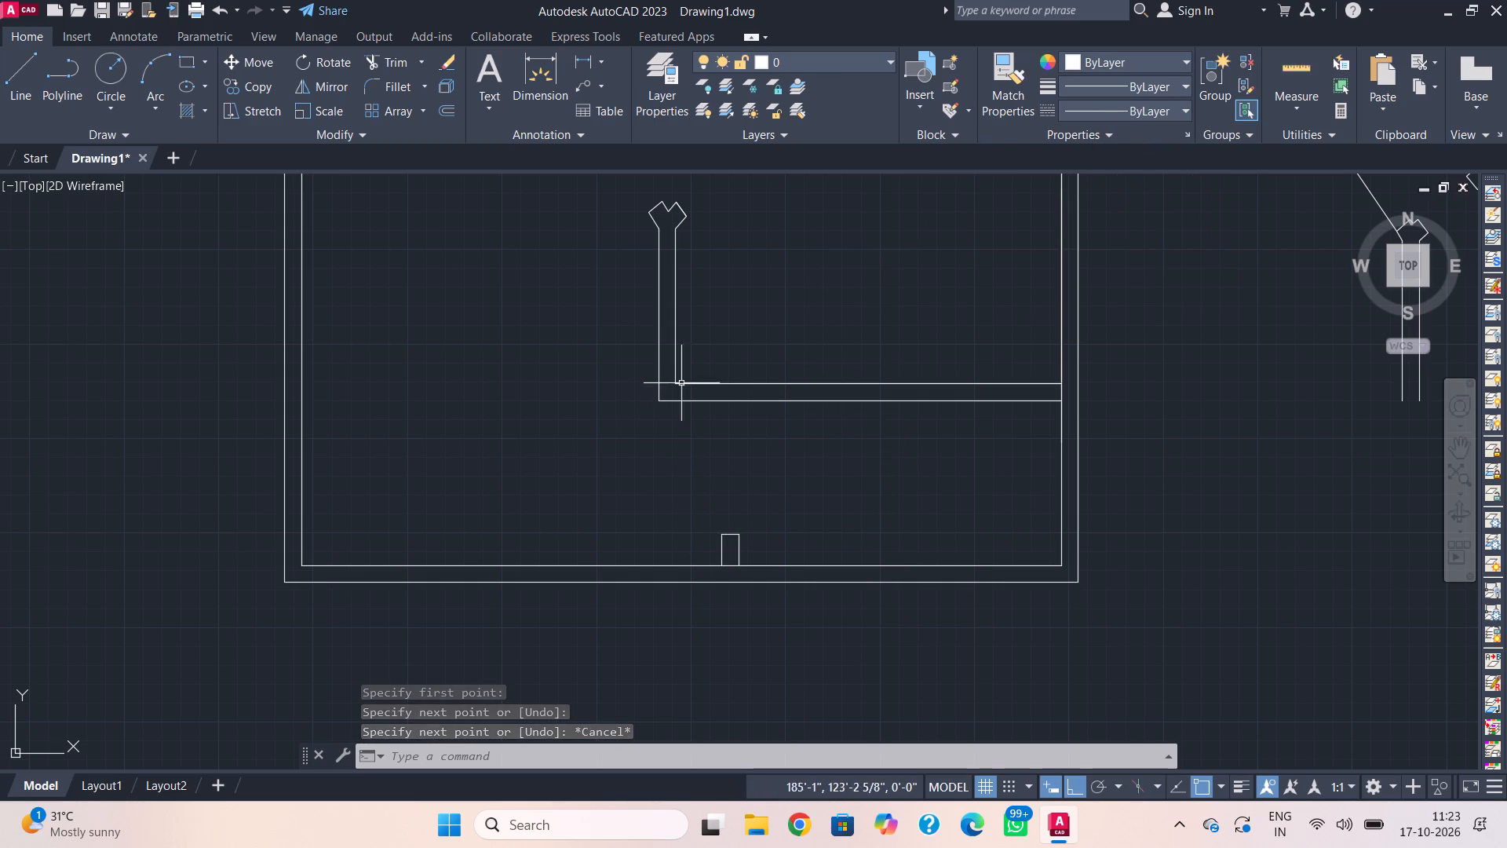
click(35, 97)
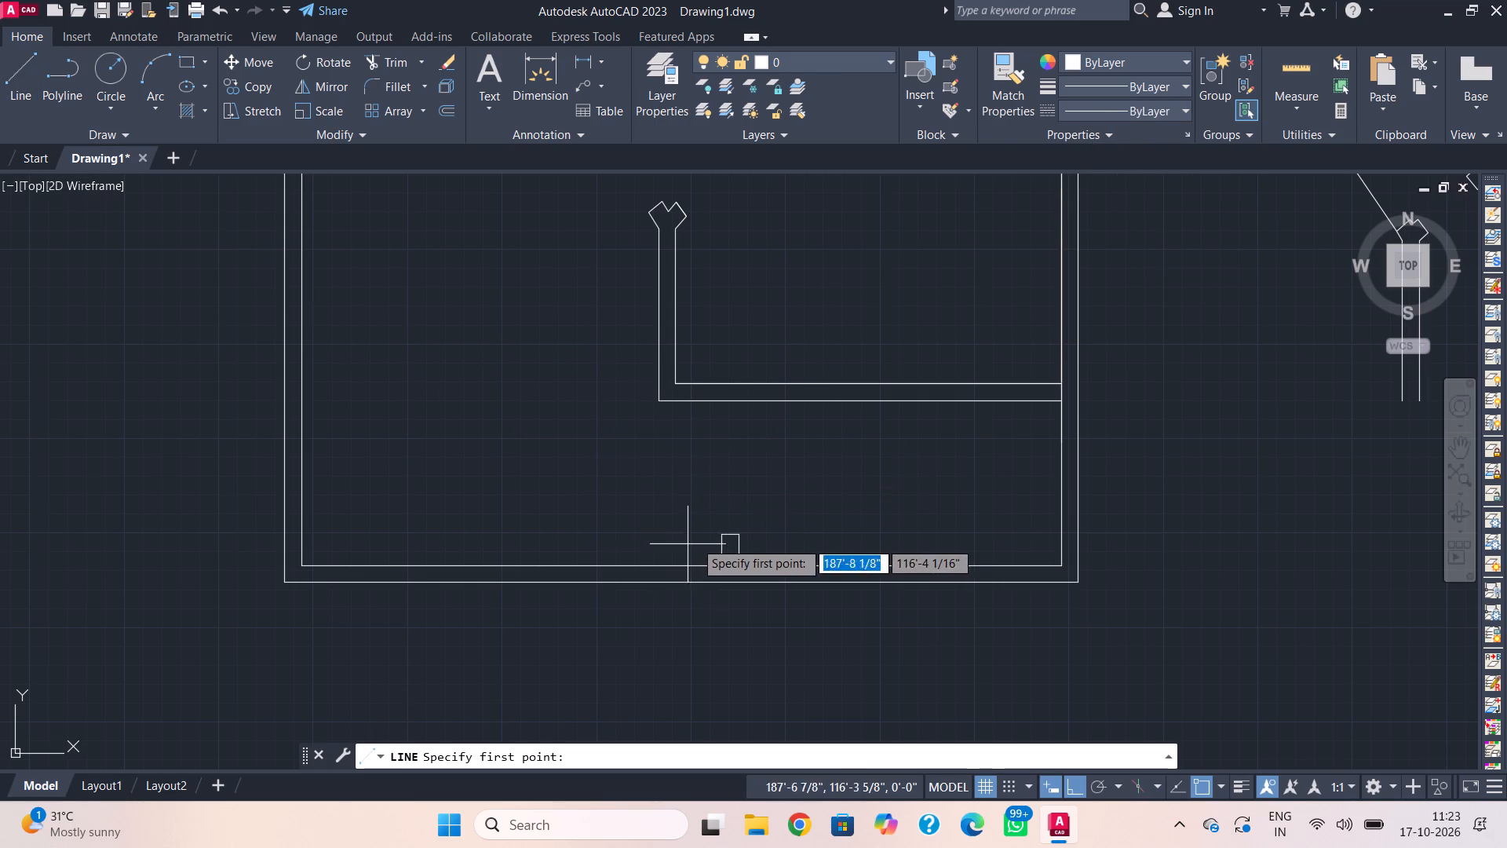
click(740, 539)
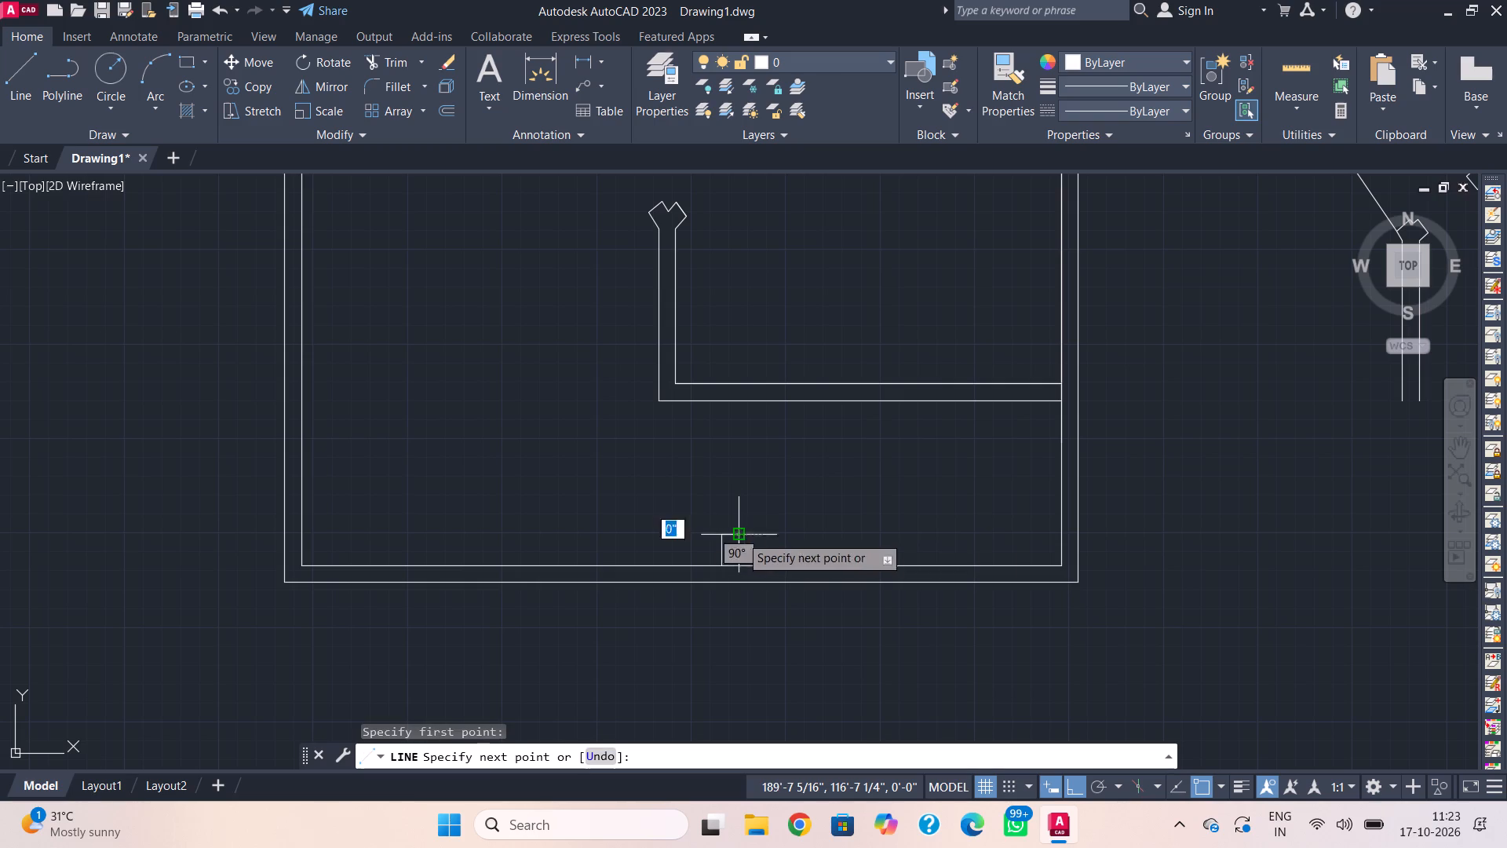
click(743, 343)
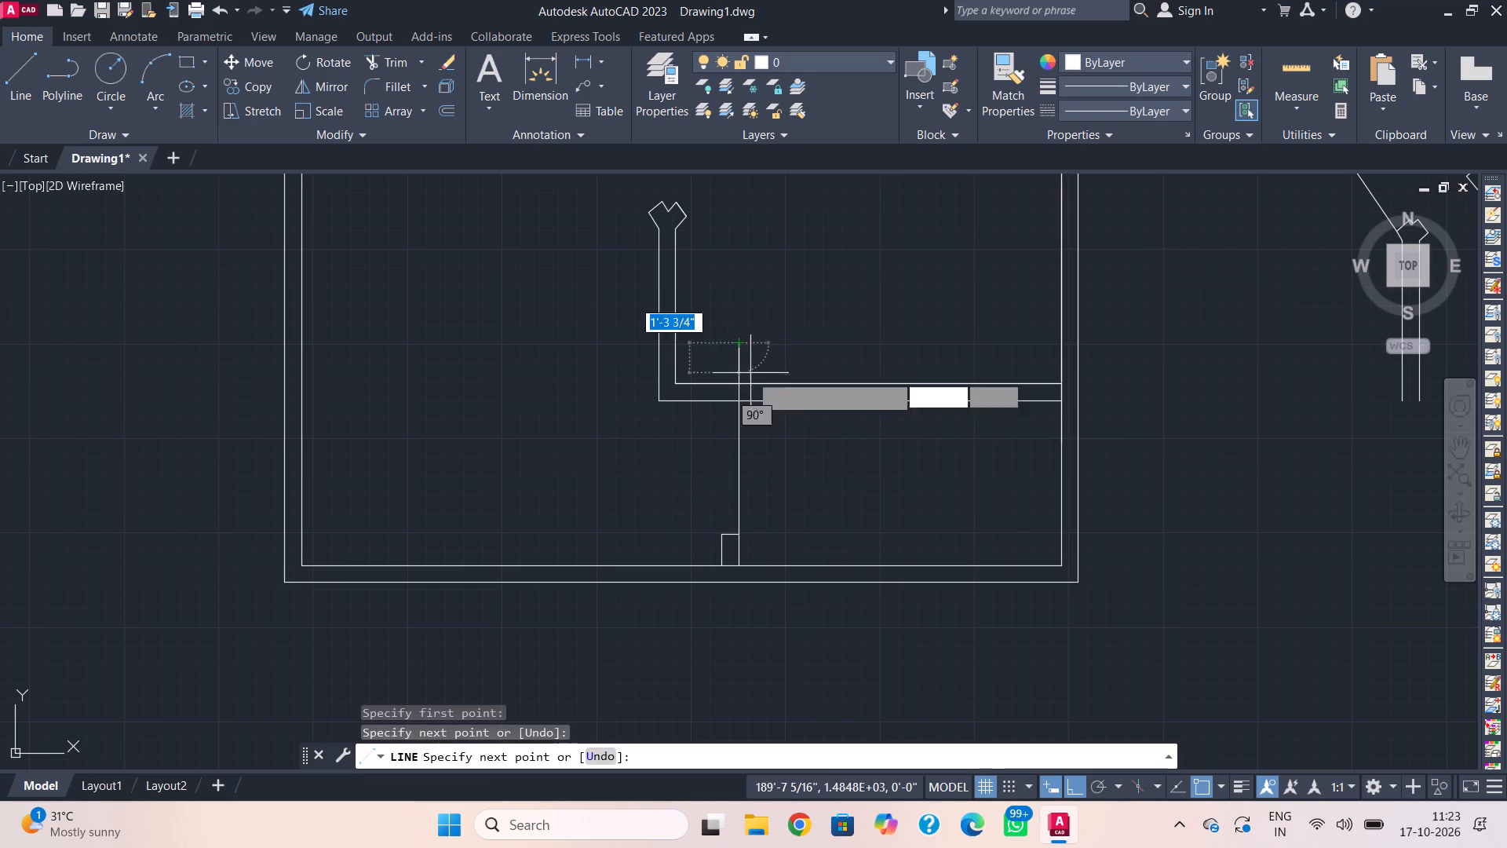
key(Escape)
Trim the vertical line's excess so it ends at the outer face of the room's south wall.
text(tr)
key(space)
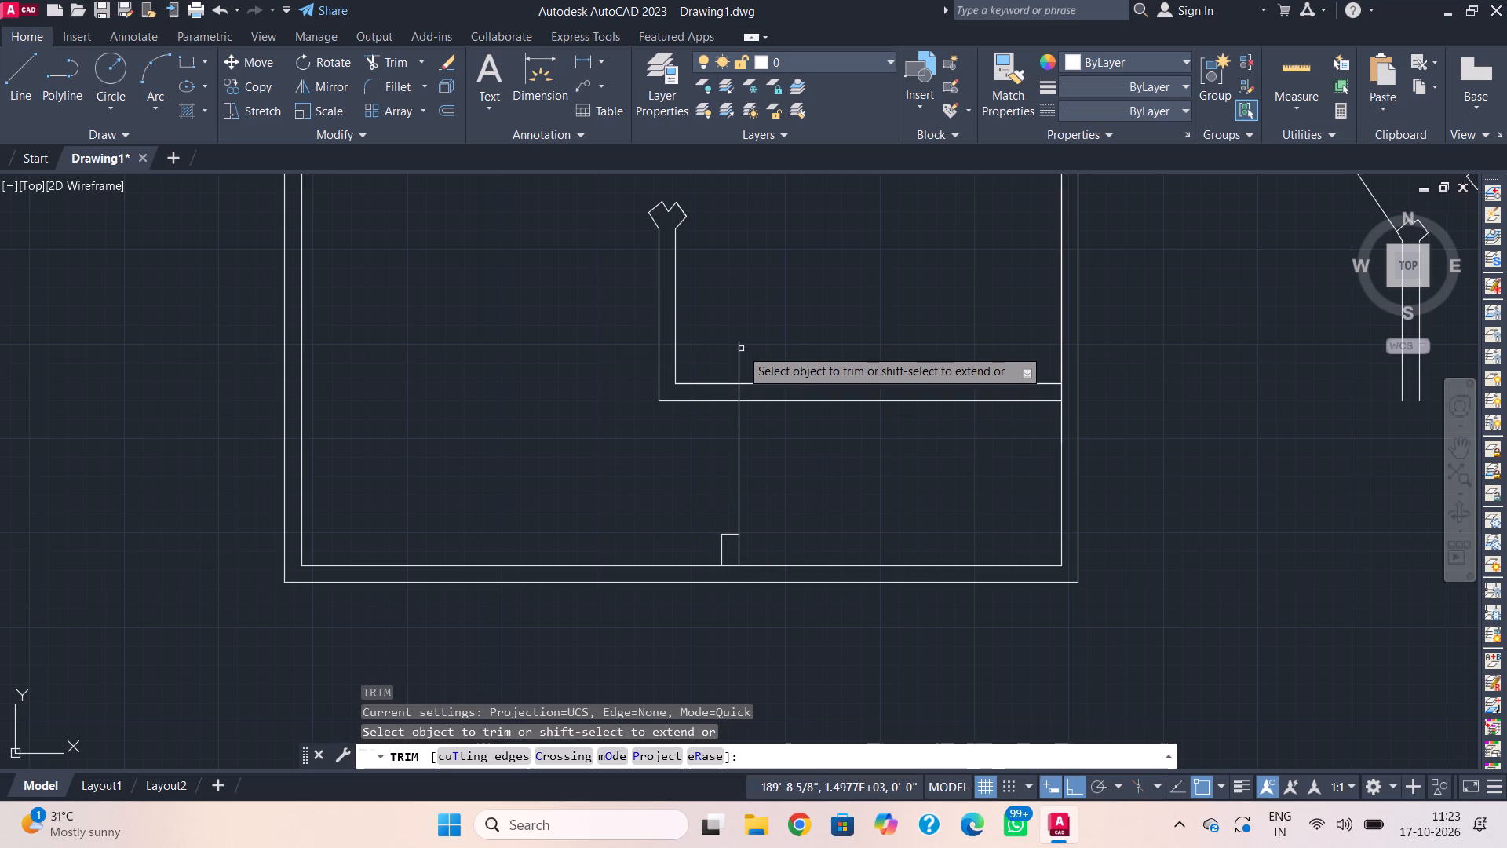
click(741, 349)
click(741, 397)
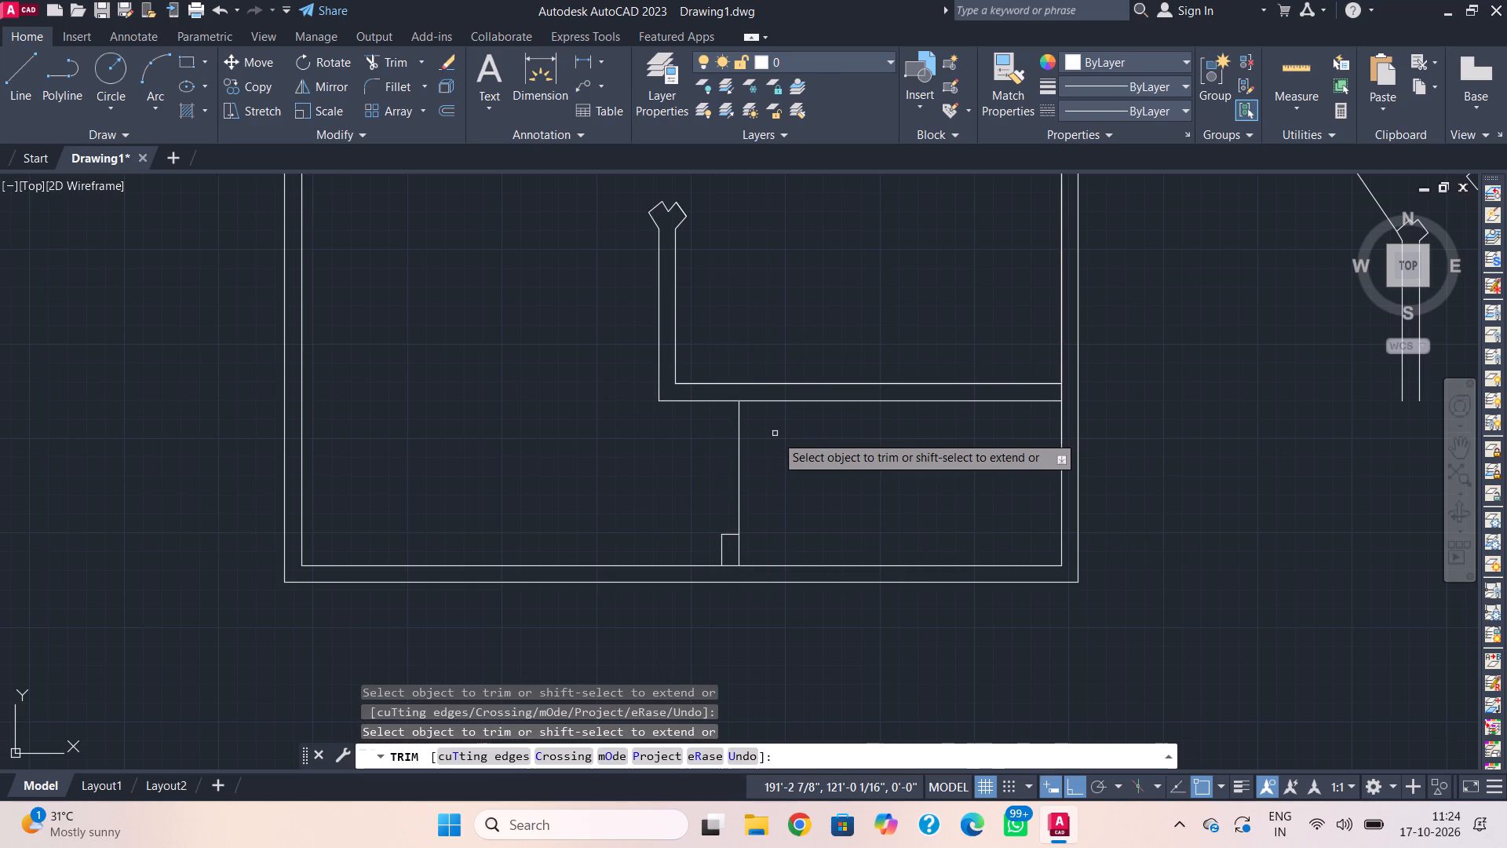
key(Escape)
Switch to the dashed linetype and try to draw a line from the stair wall's outer south-west corner to the west boundary wall.
scroll(777, 448, down, 2)
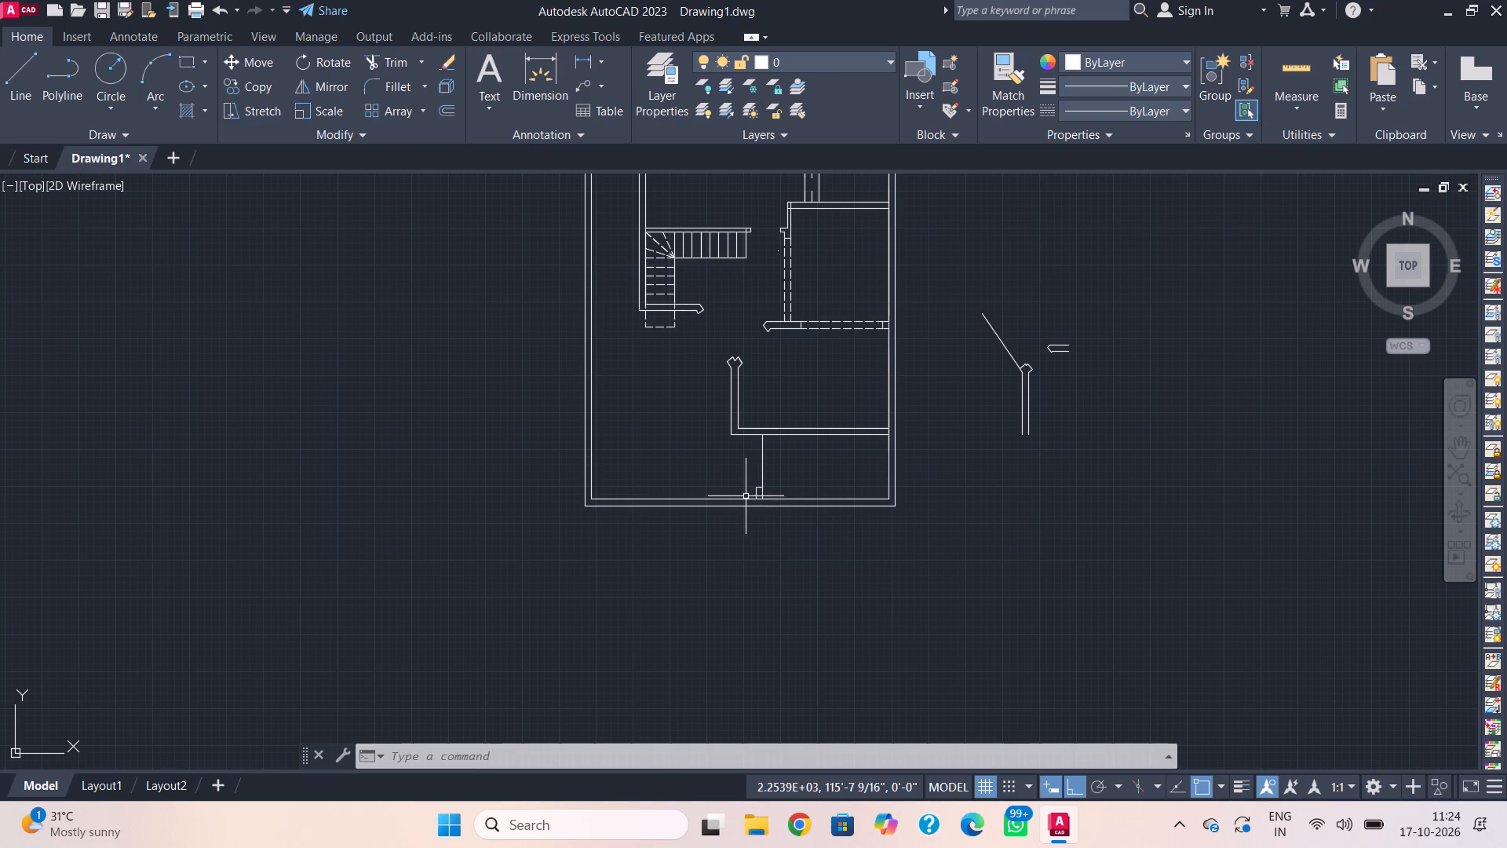
middle_drag(726, 438, 726, 499)
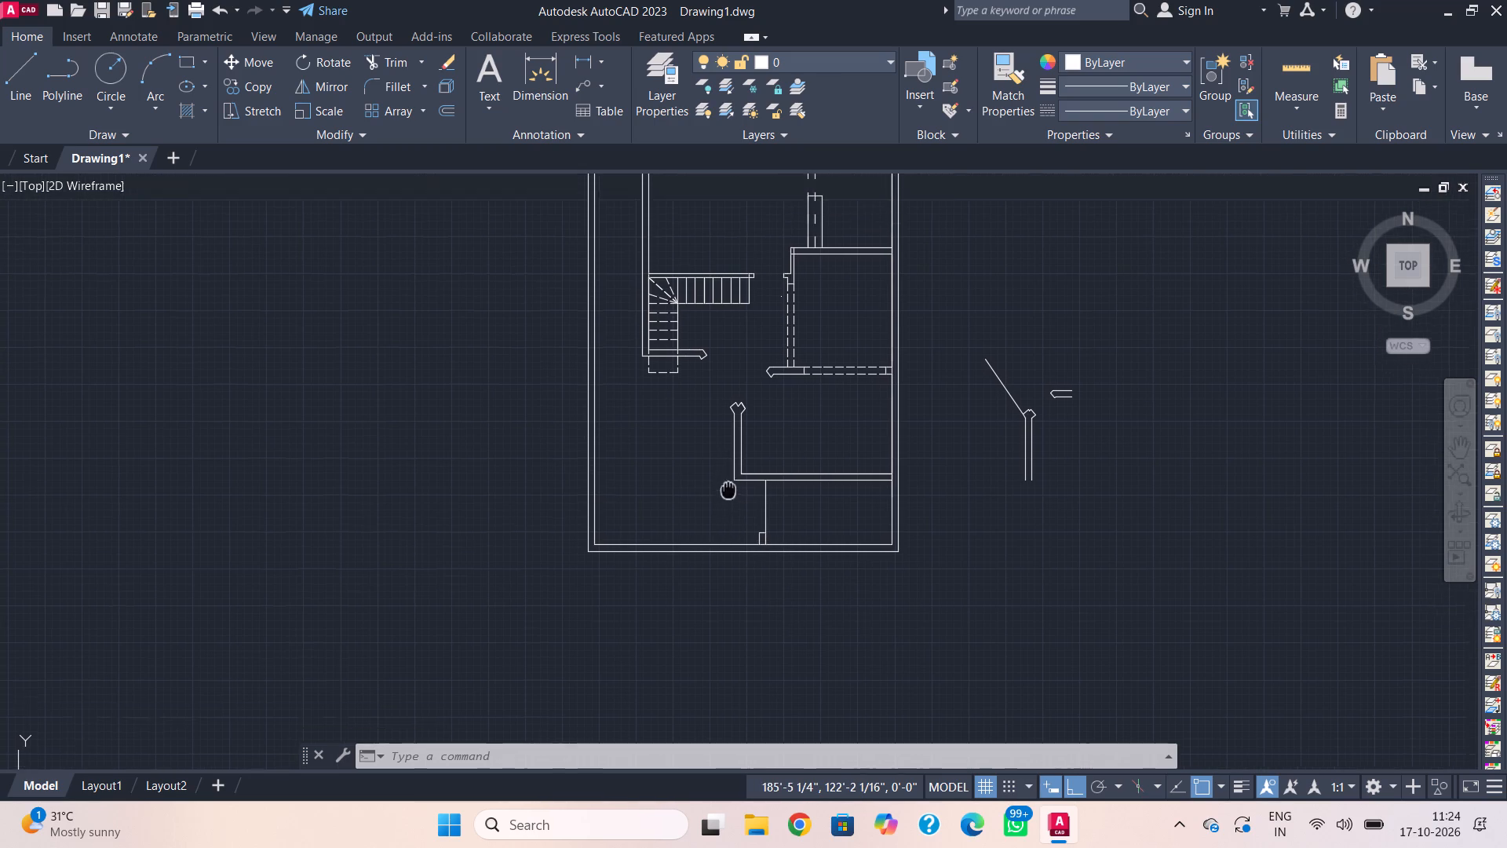
middle_drag(726, 499, 714, 555)
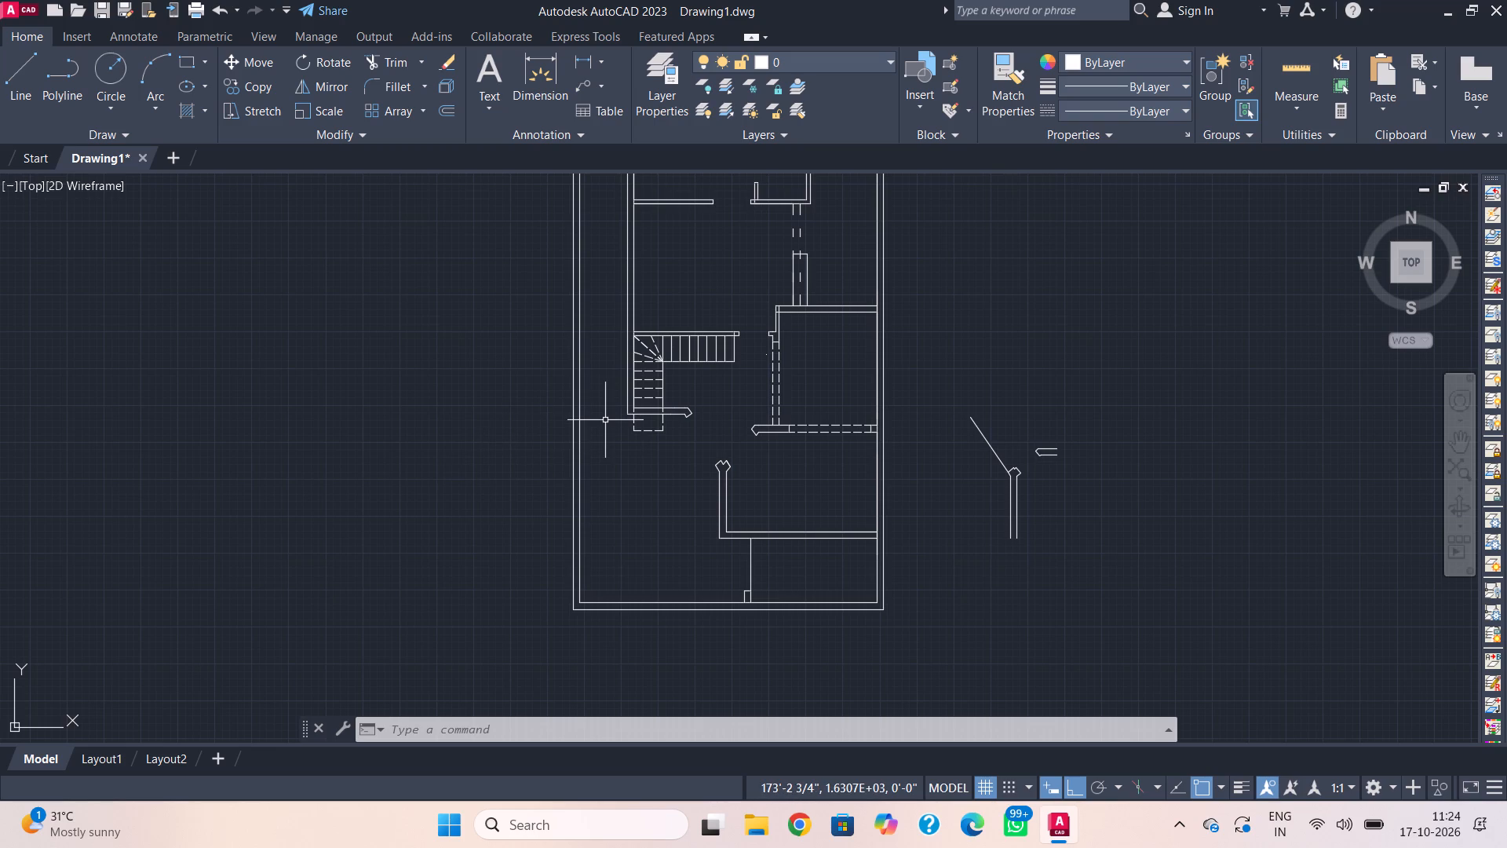
text(l)
key(space)
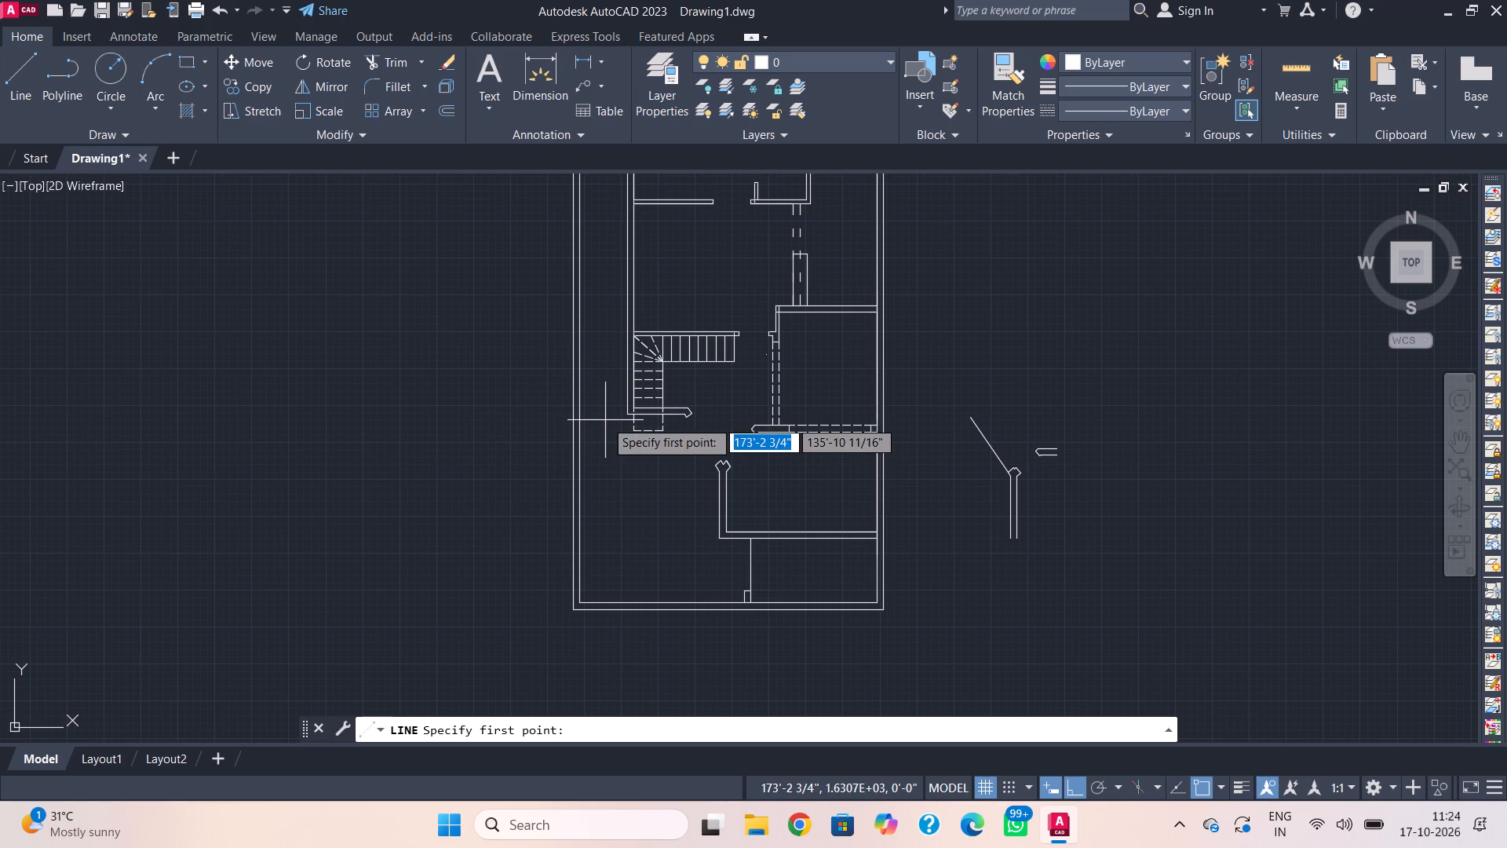
click(1107, 112)
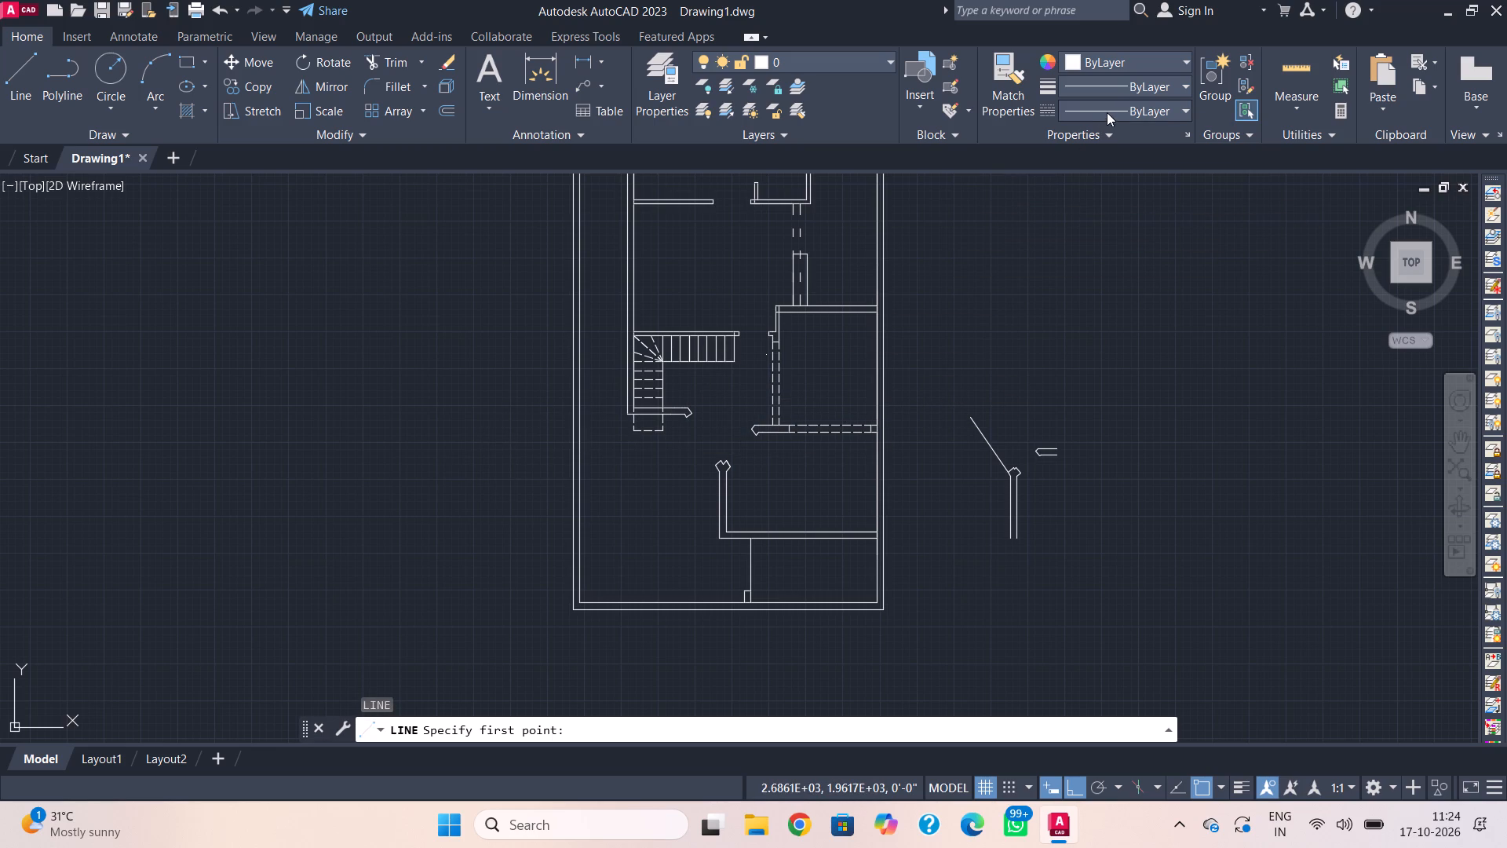
click(1098, 174)
scroll(616, 429, up, 2)
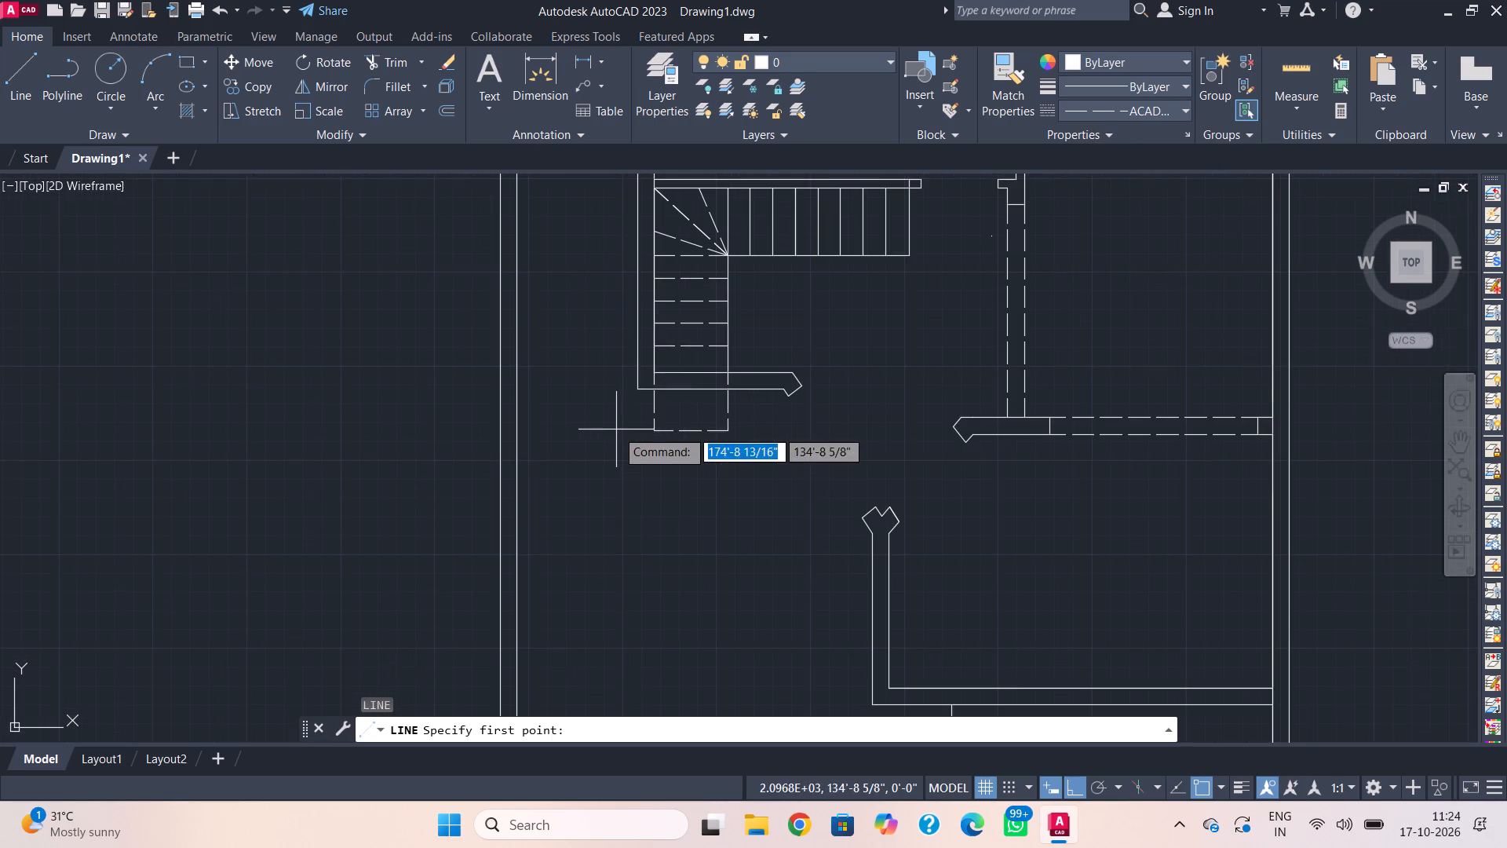
click(637, 392)
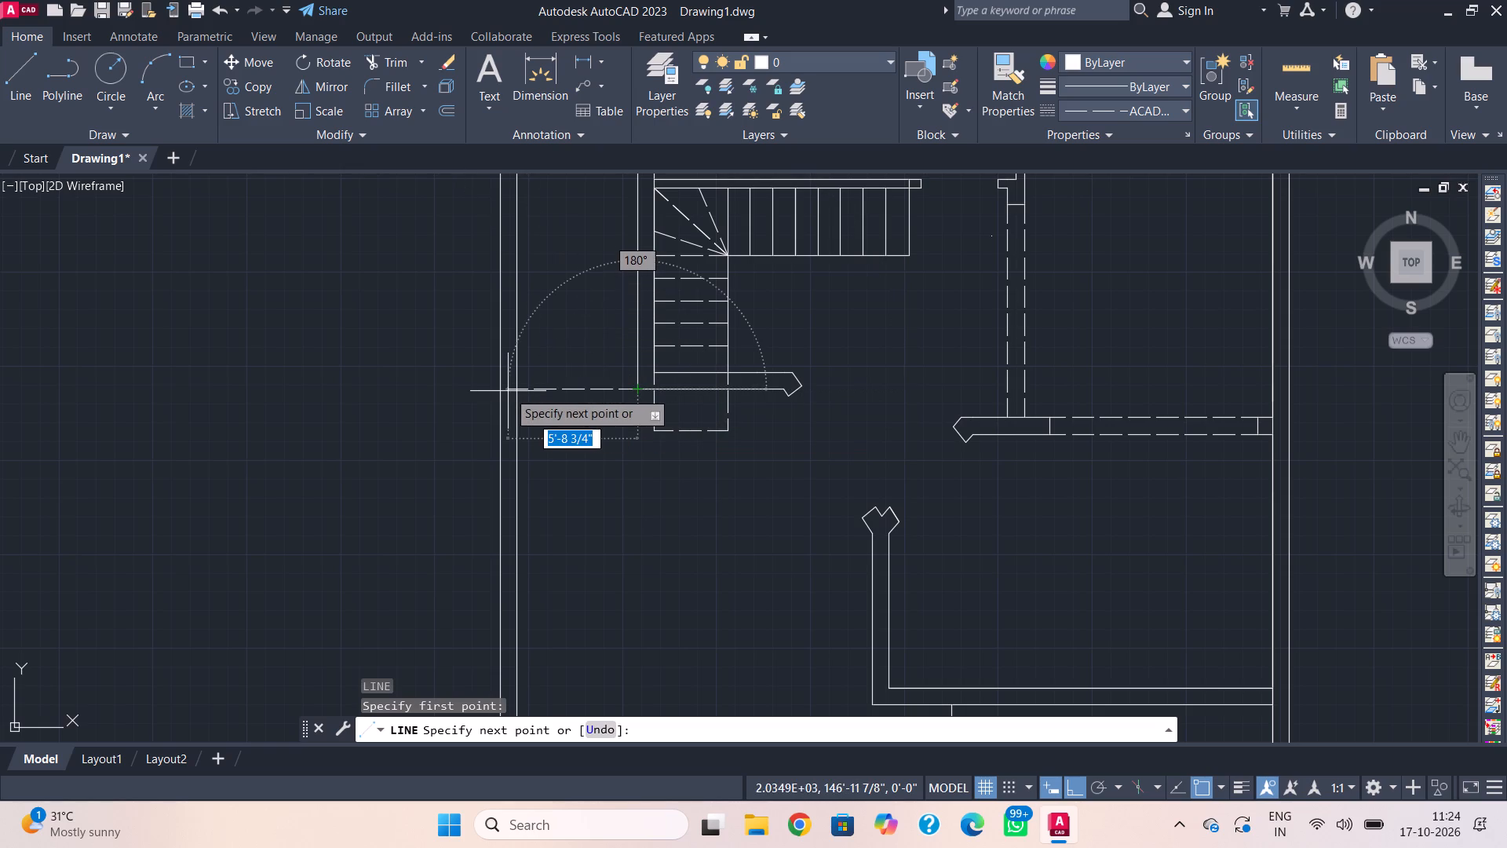
click(508, 391)
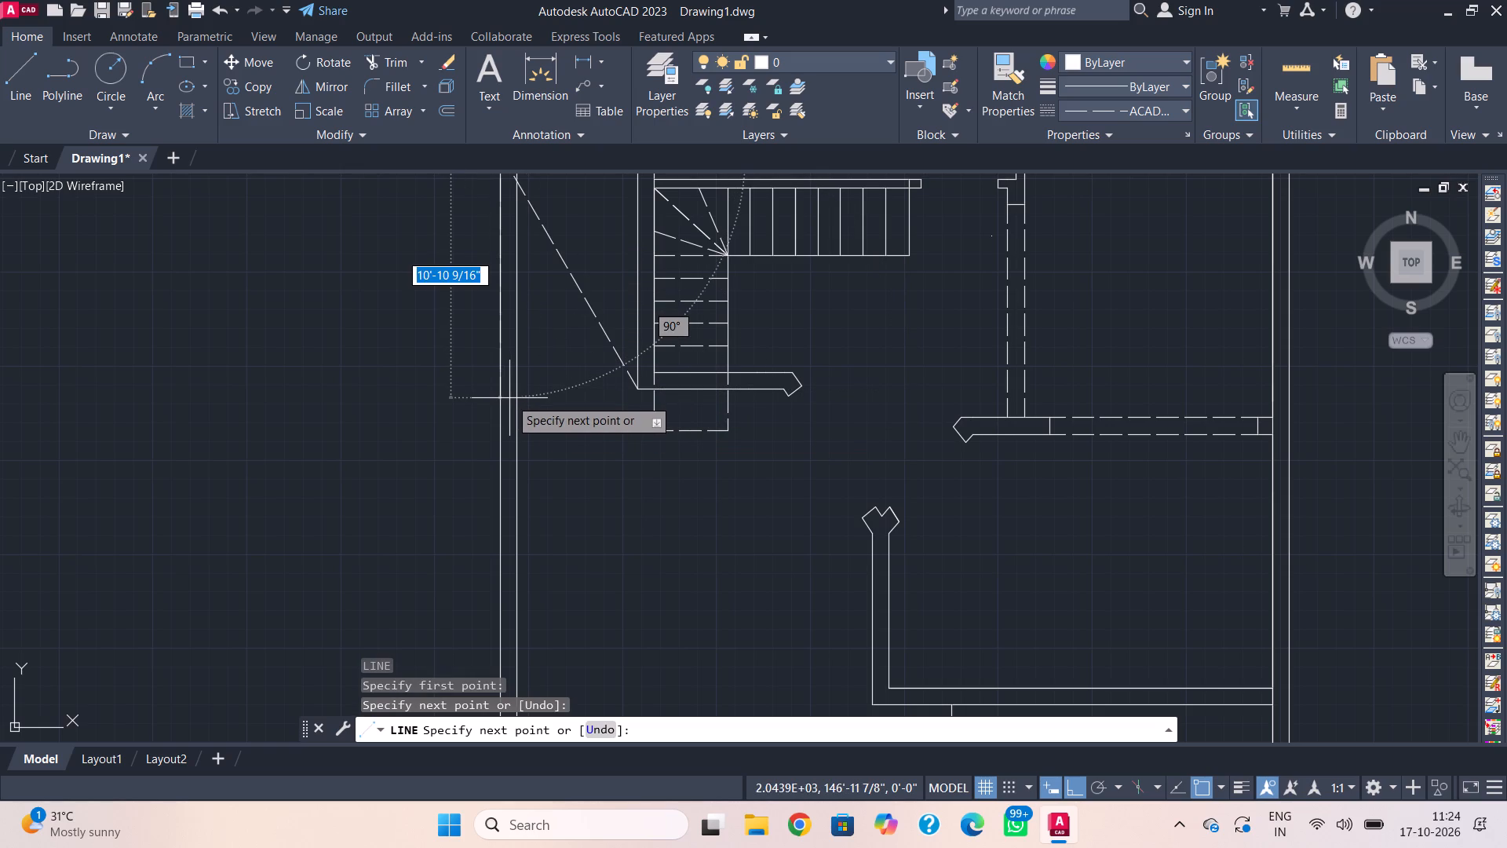
key(Escape)
Draw a dashed line about 9'-9" straight west from the stair wall's outer south-west corner, across the west boundary wall.
text(l)
key(space)
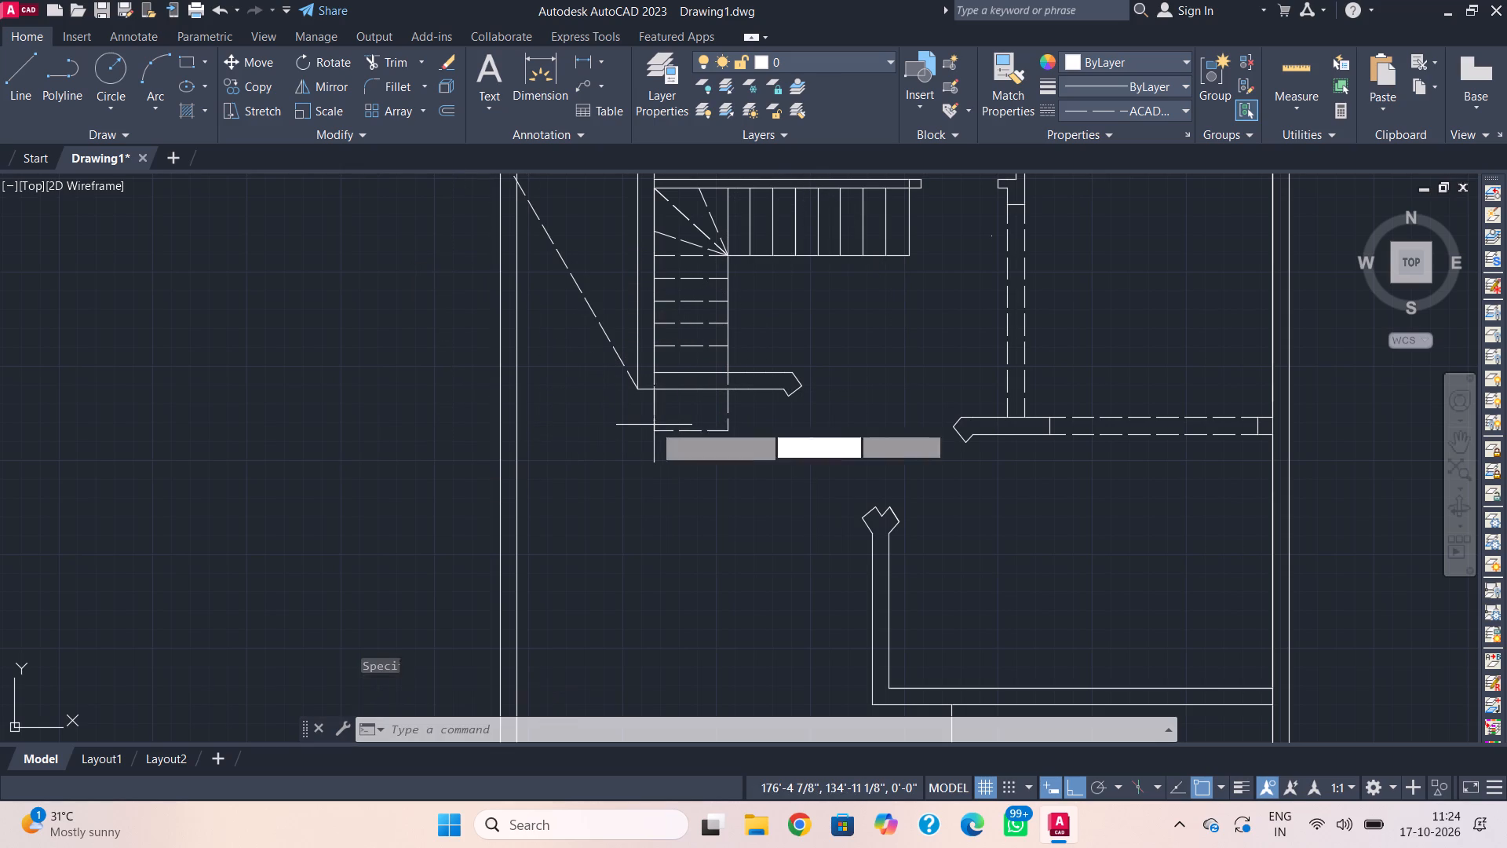
click(637, 387)
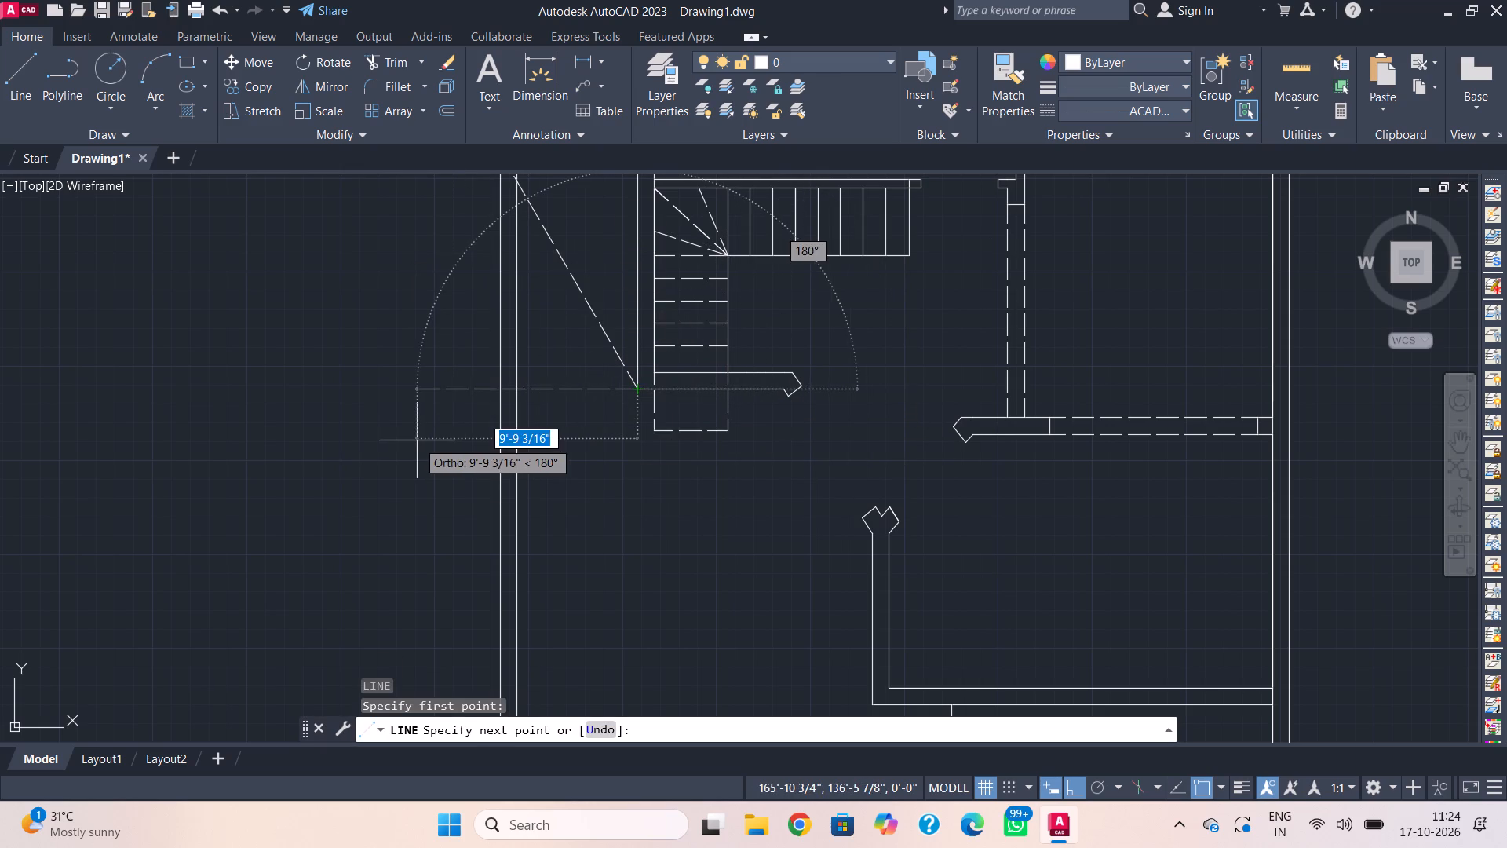
click(417, 440)
key(Escape)
Trim the horizontal dashed line's west excess so it ends at the west boundary wall's inner face.
text(tr)
key(space)
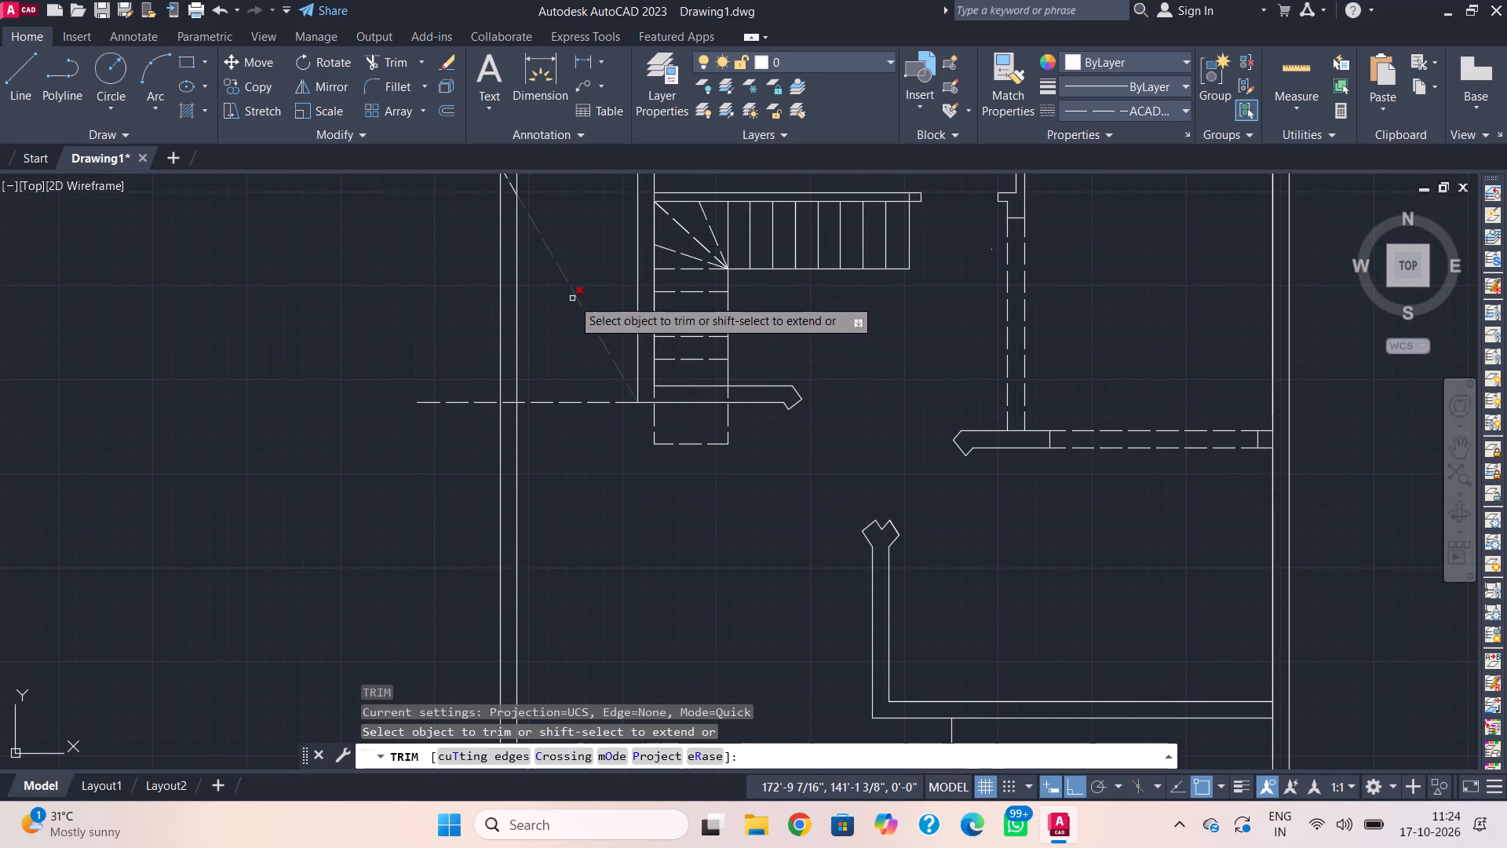
drag(474, 384, 475, 411)
click(473, 416)
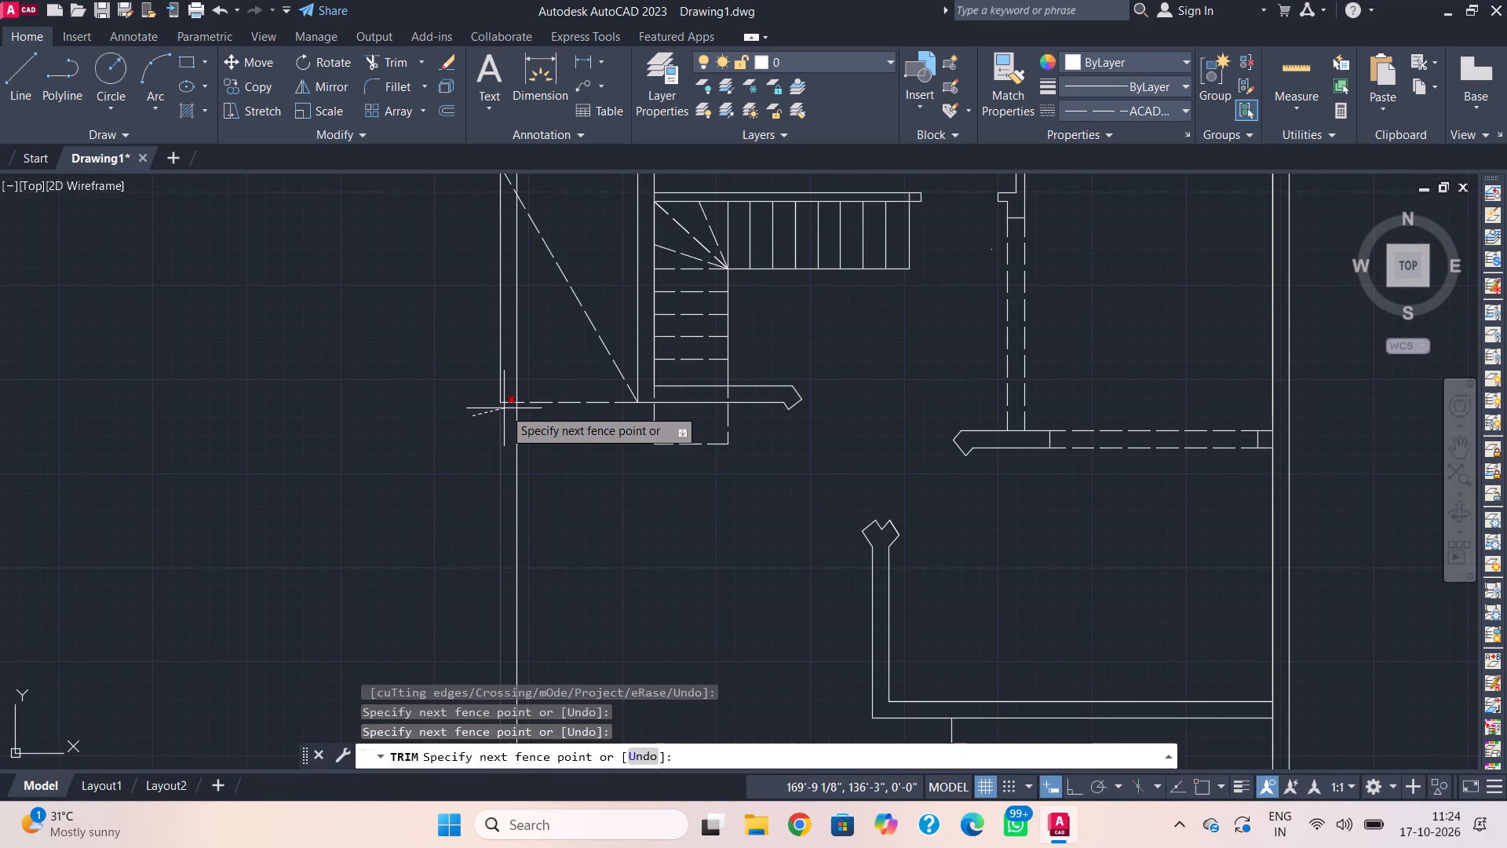
click(465, 442)
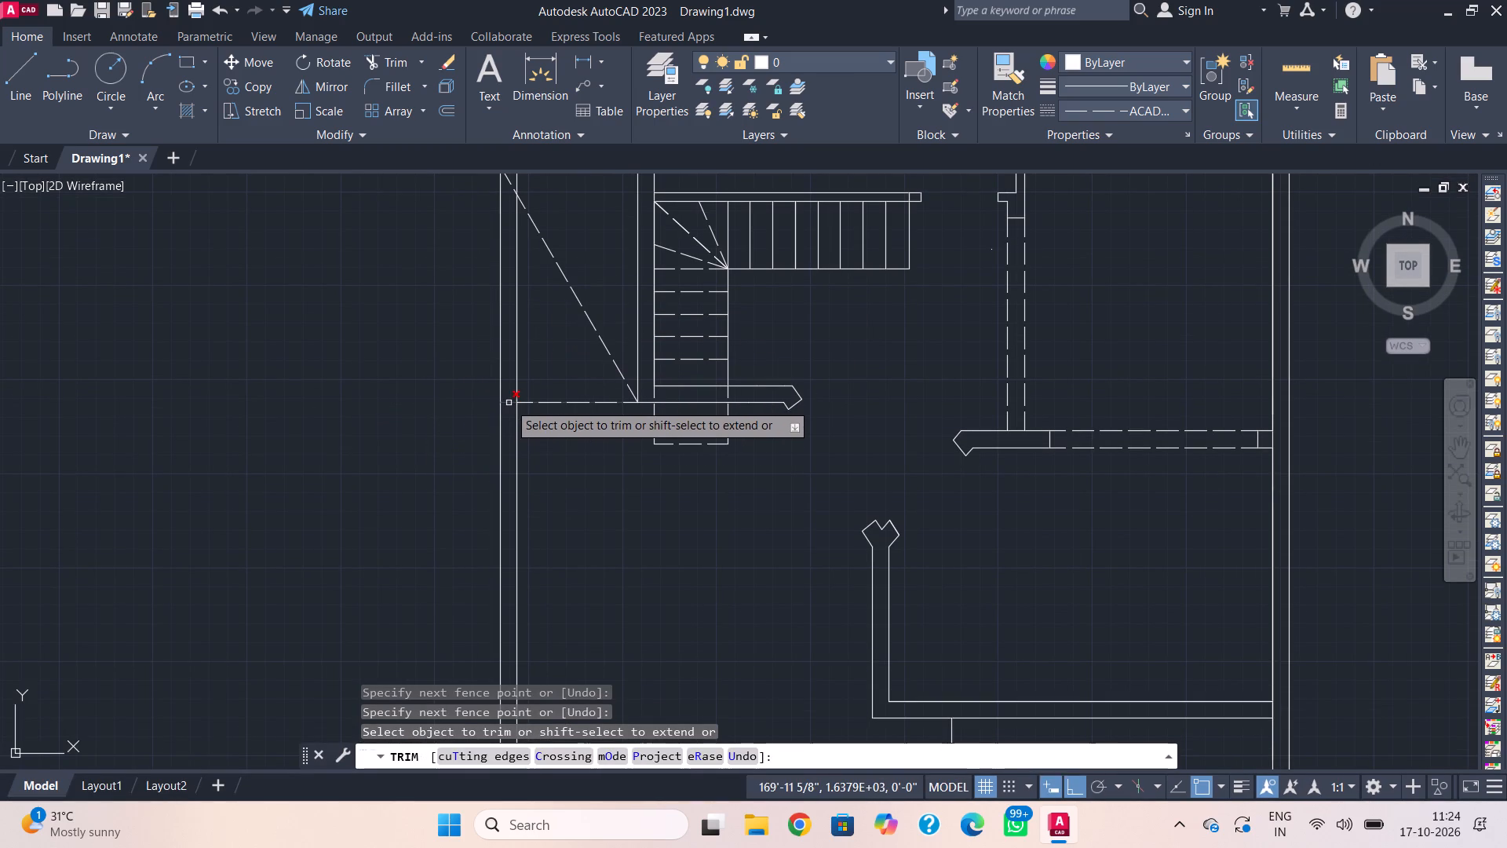
click(509, 403)
key(Escape)
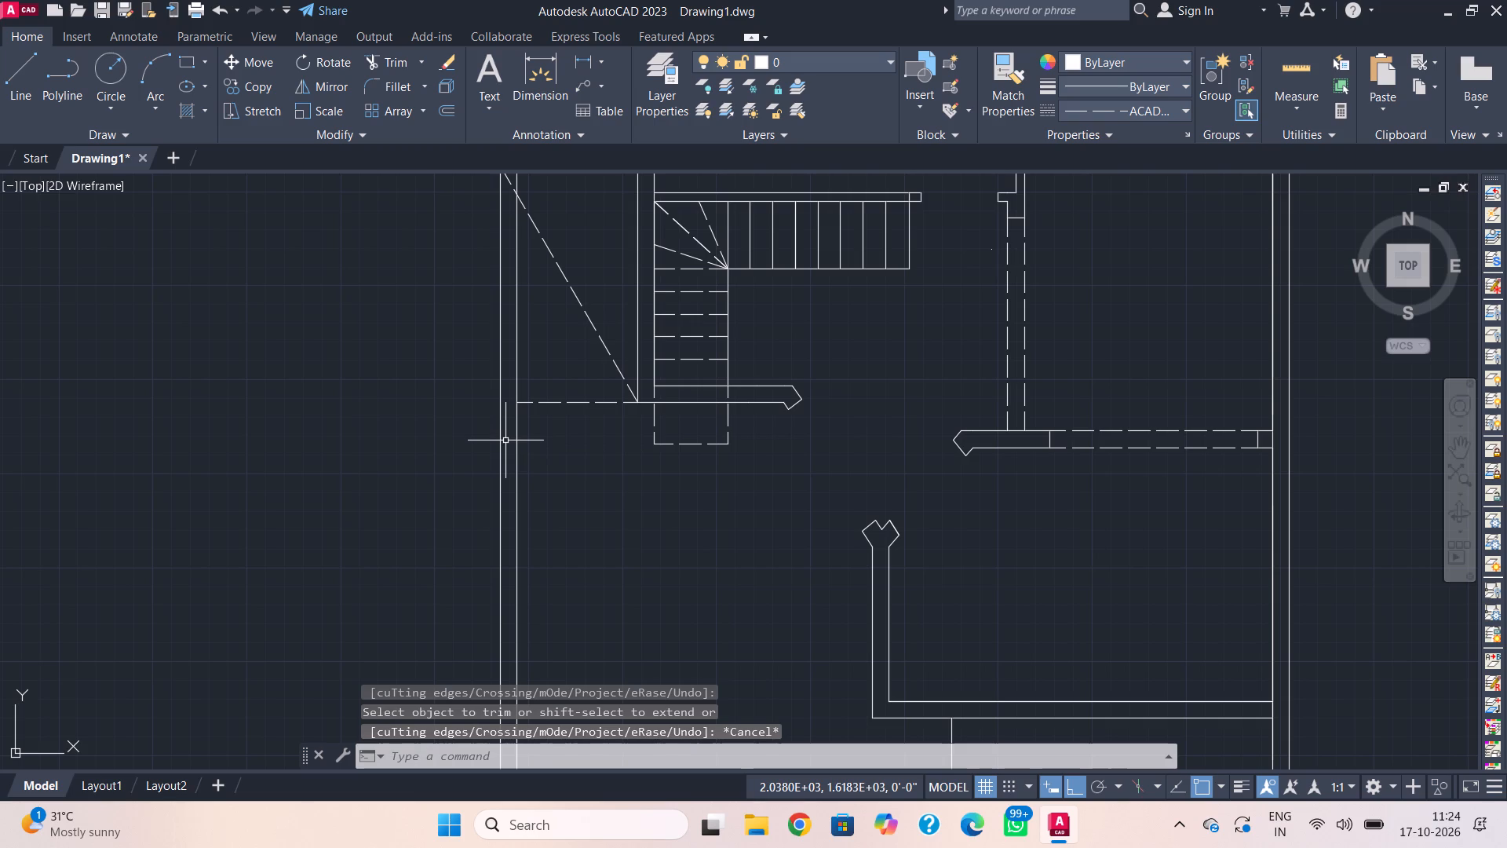
Delete the stray diagonal dashed line west of the staircase.
click(580, 309)
key(Delete)
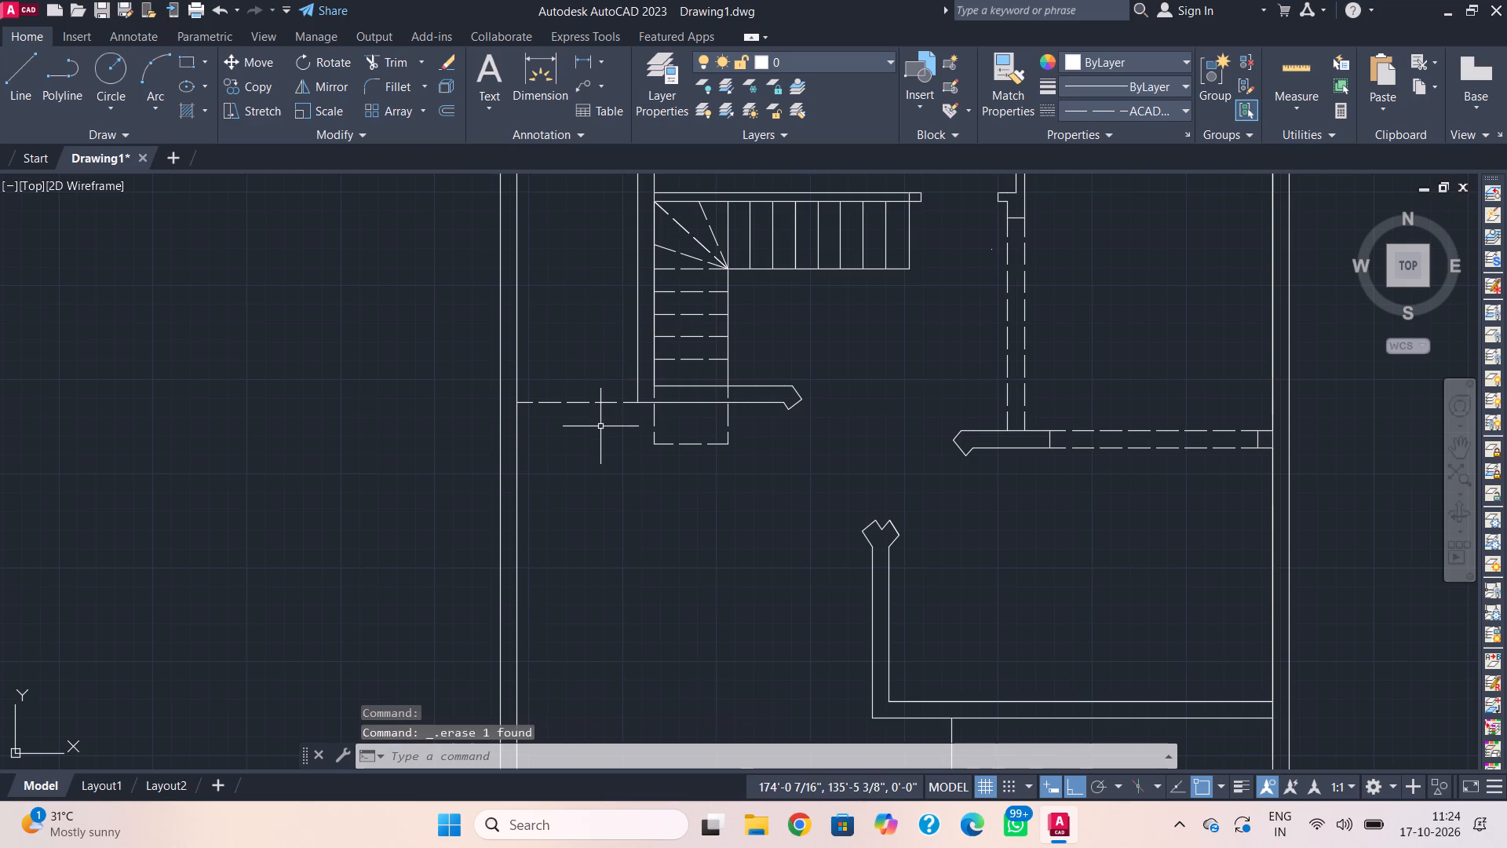
Offset the plot's outer boundary rectangle 4.5" inward.
scroll(580, 453, down, 2)
middle_drag(574, 482, 571, 617)
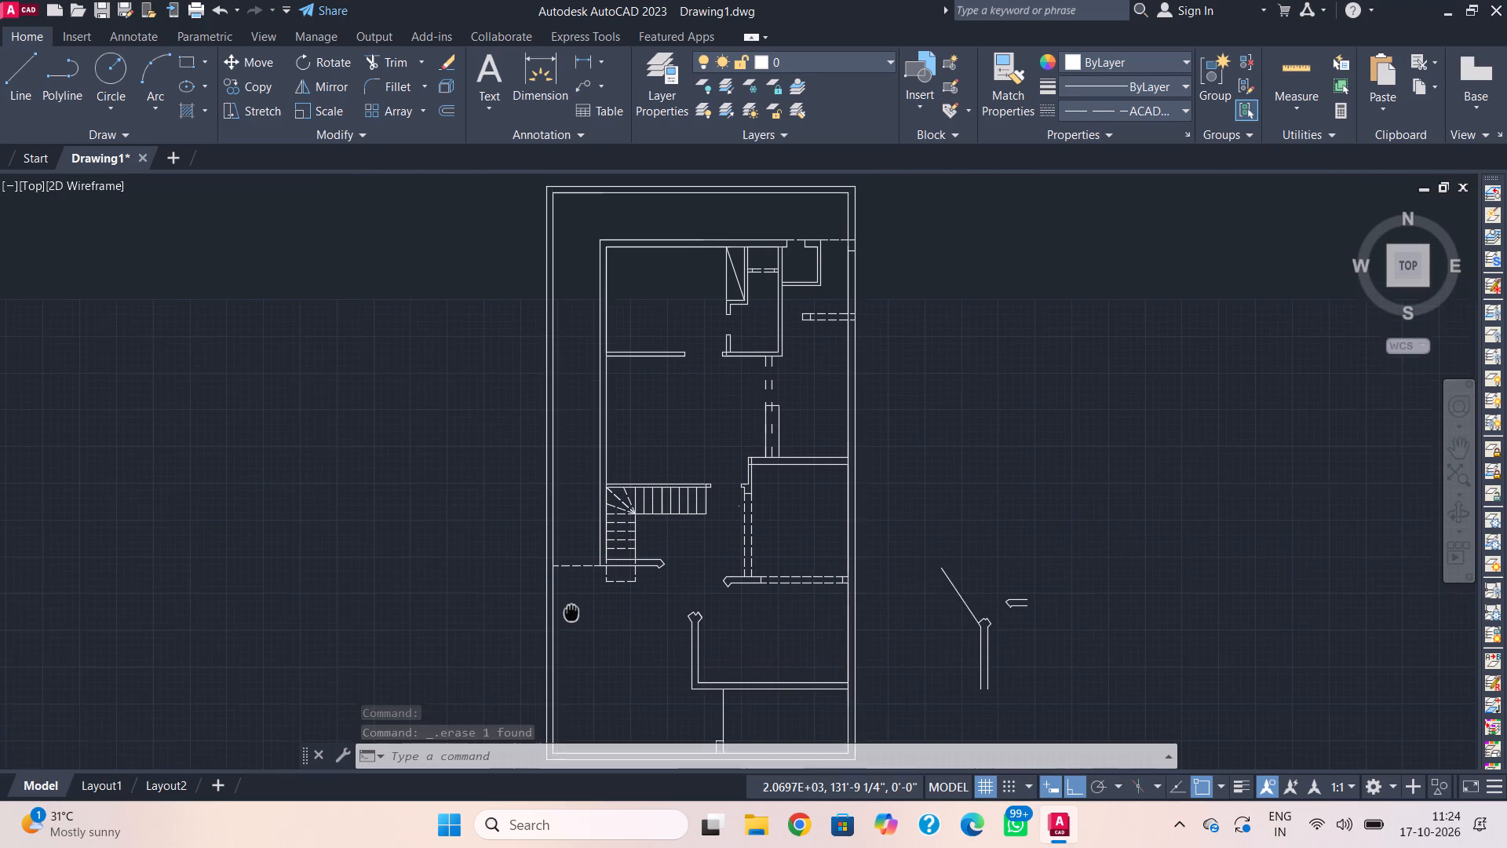
middle_drag(571, 617, 571, 650)
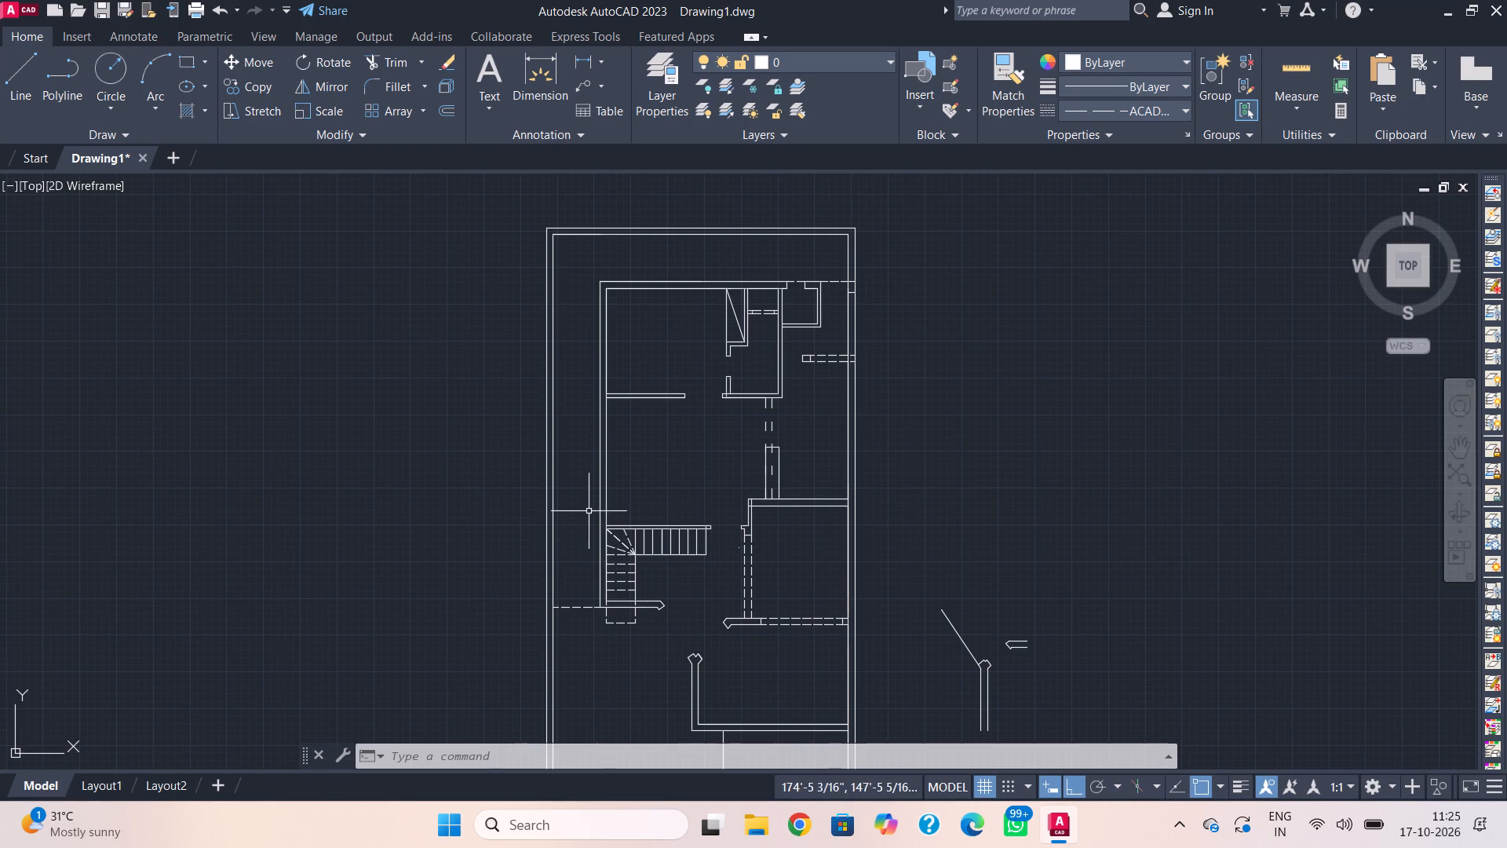
text(o)
key(space)
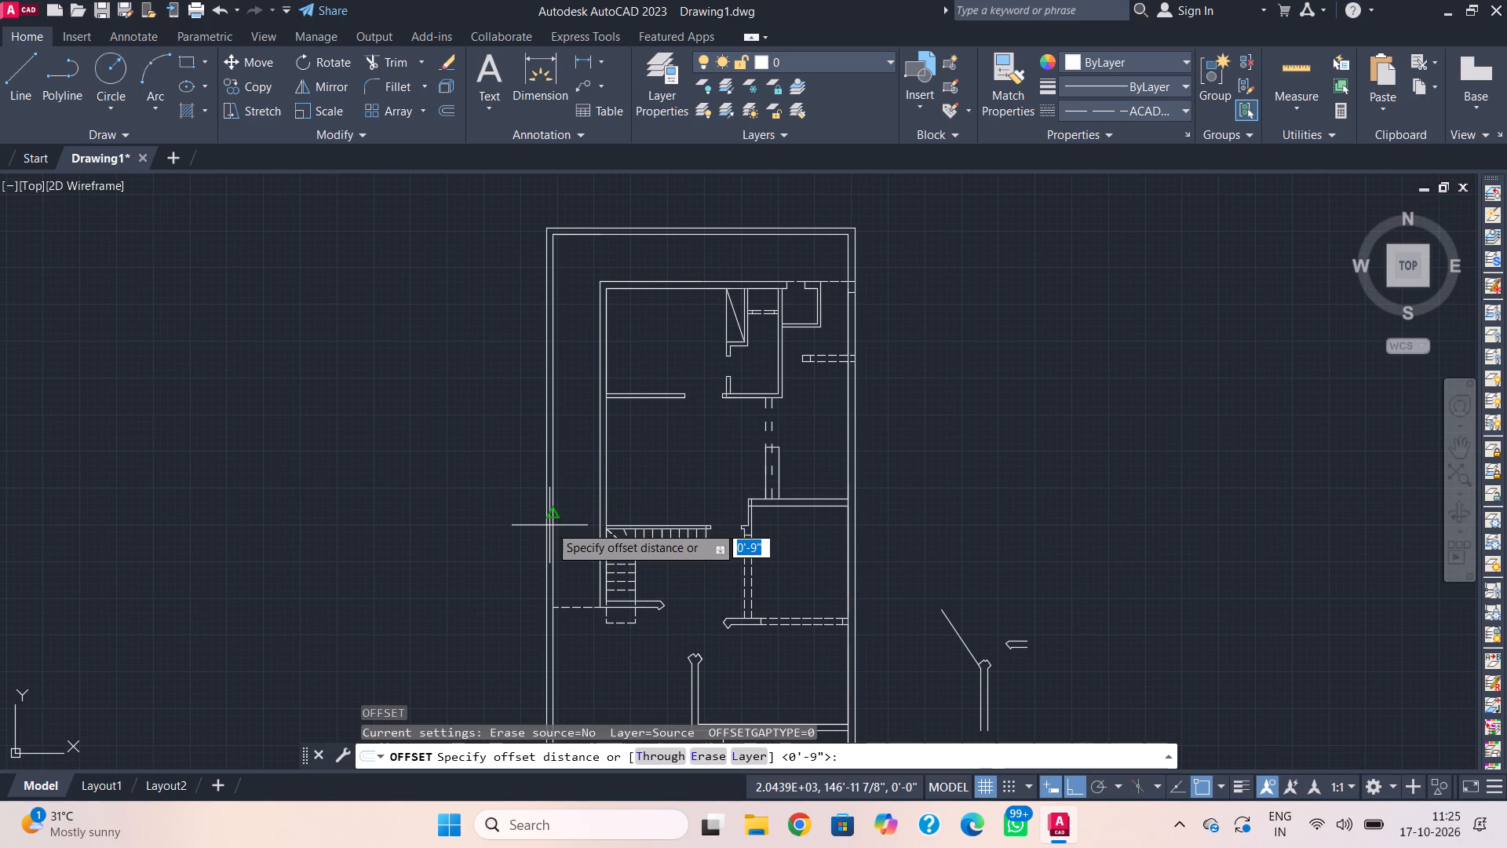
text(4.5")
key(Return)
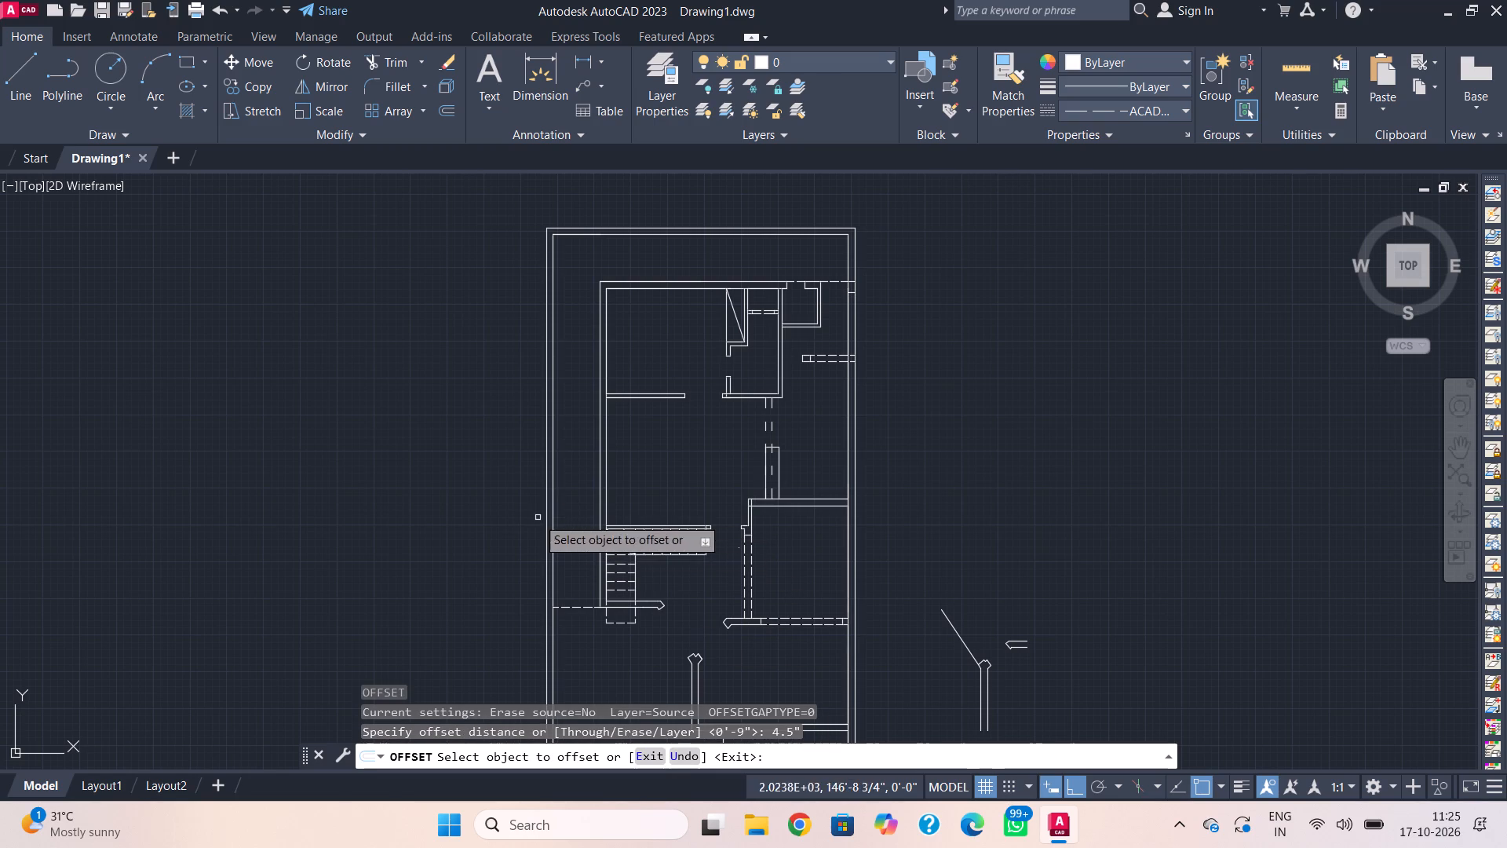
click(546, 522)
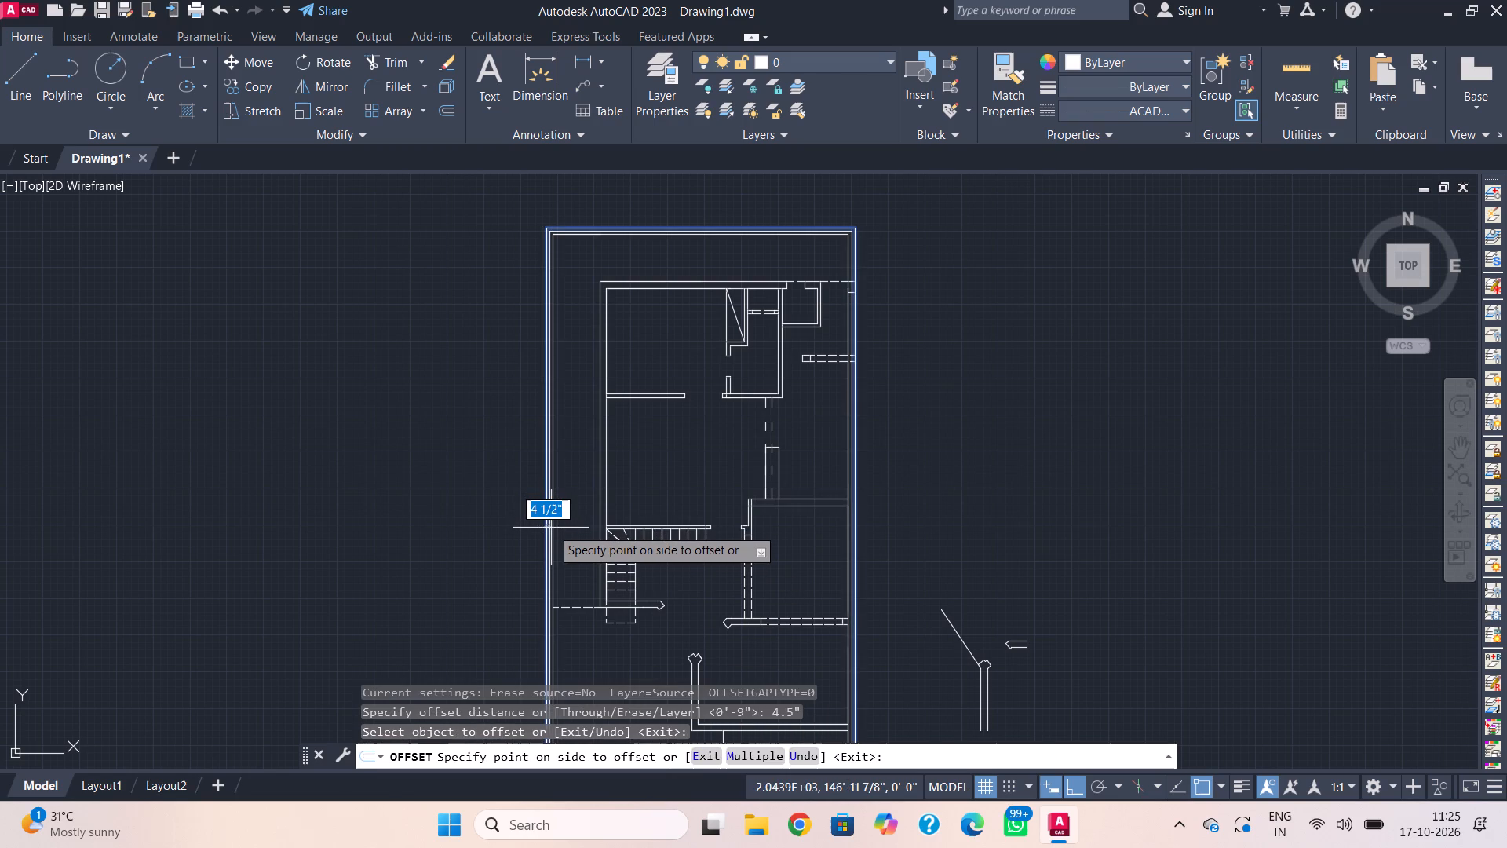
click(551, 528)
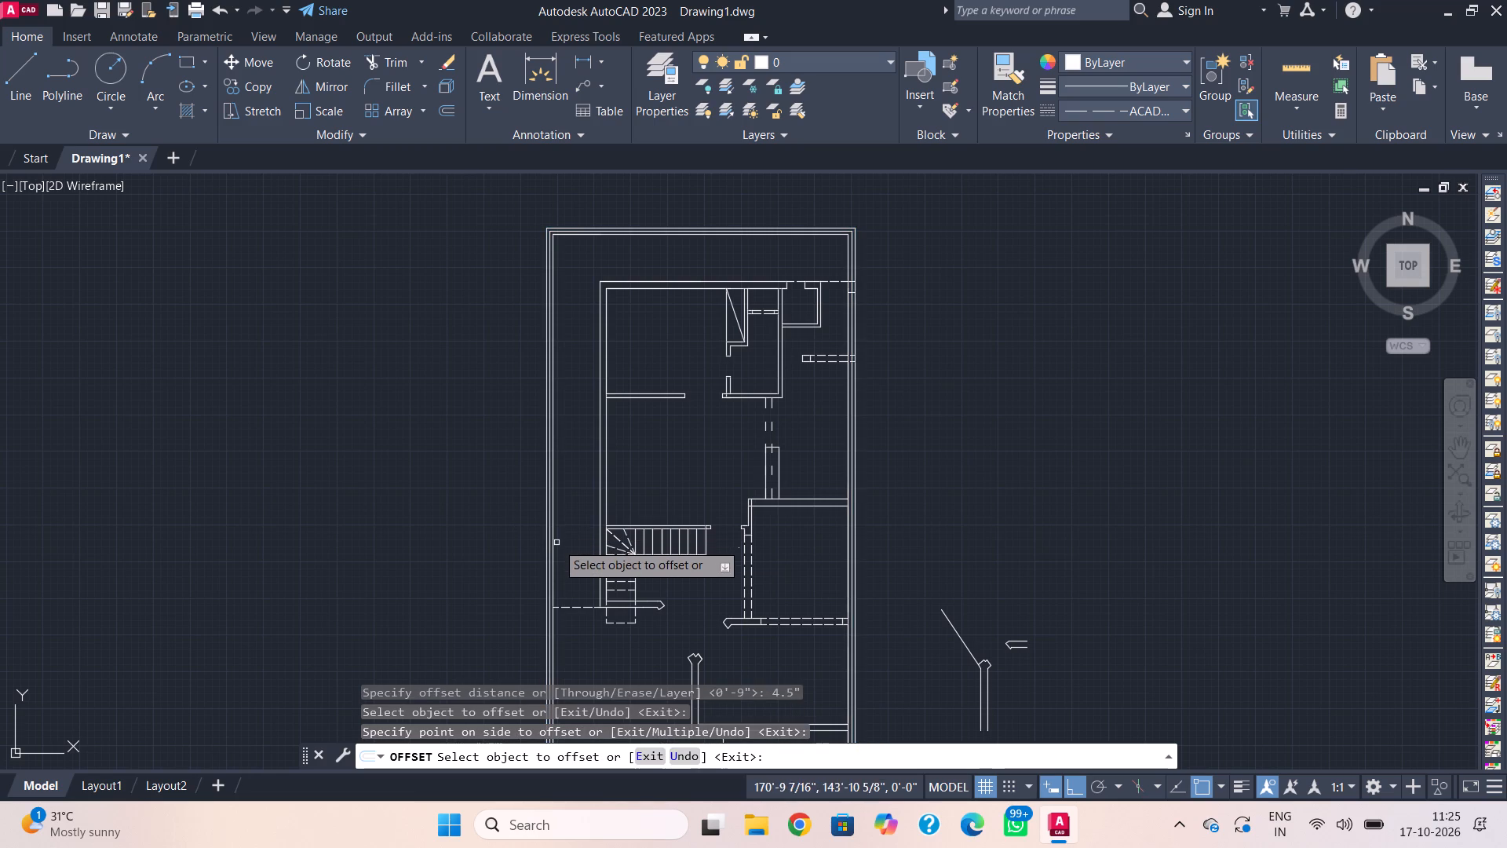
key(Escape)
Delete the old innermost boundary polyline, leaving the outer rectangle and its 4.5" offset.
scroll(559, 556, up, 3)
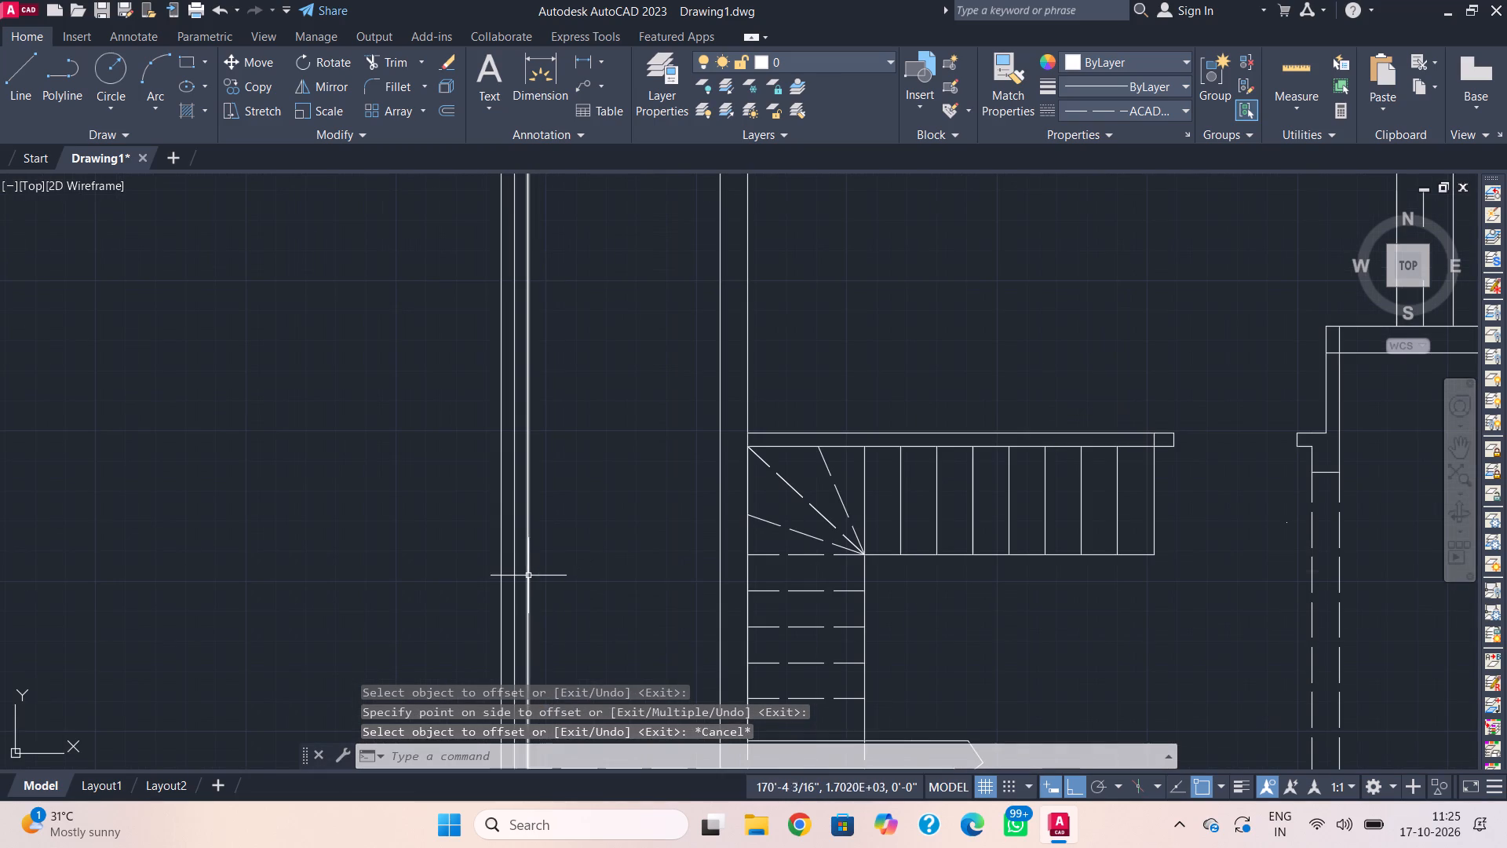
click(526, 578)
scroll(529, 579, down, 4)
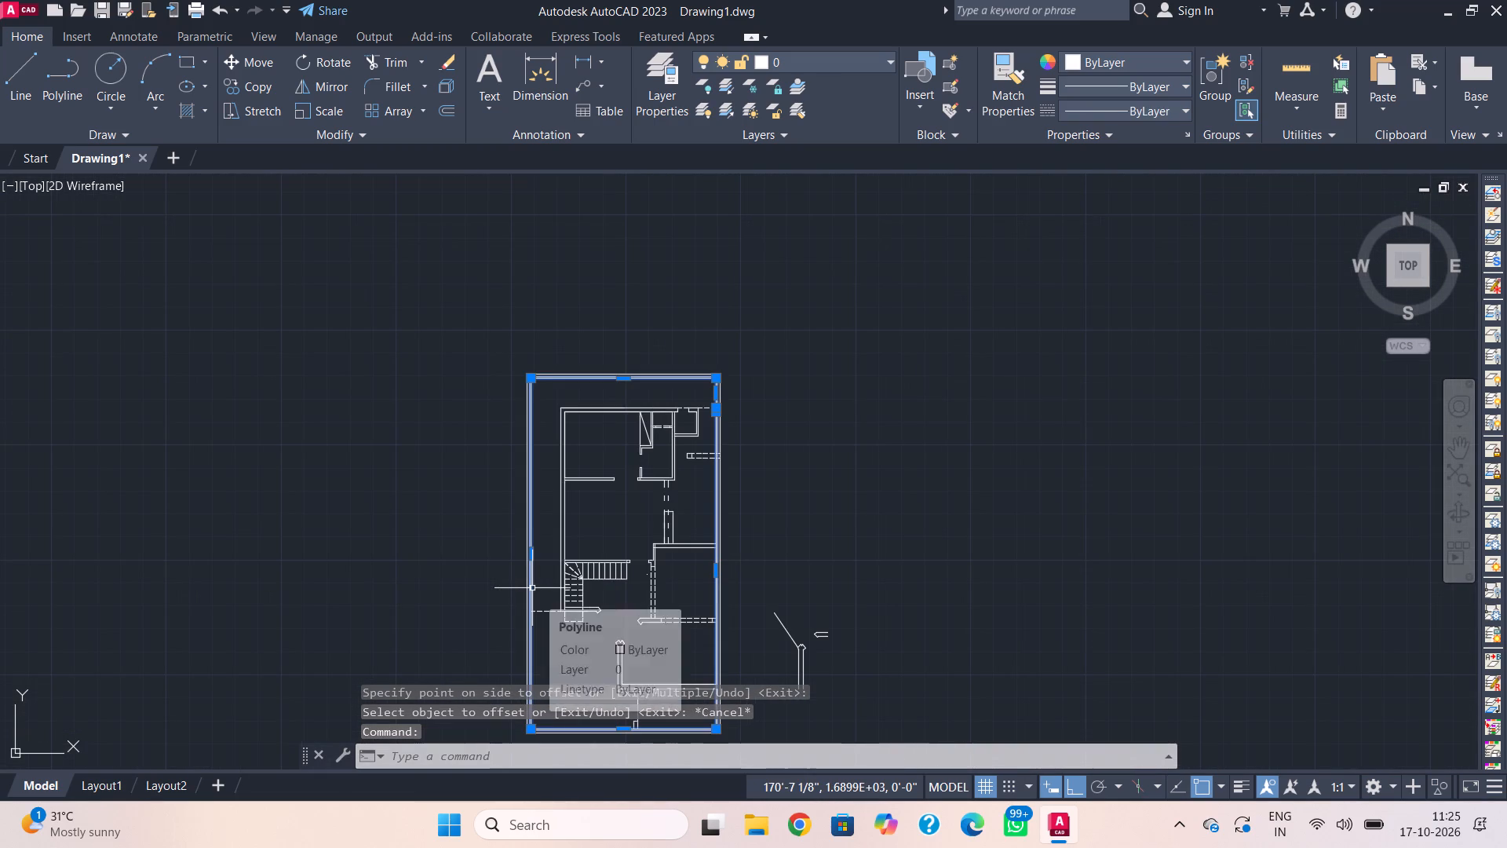
key(Delete)
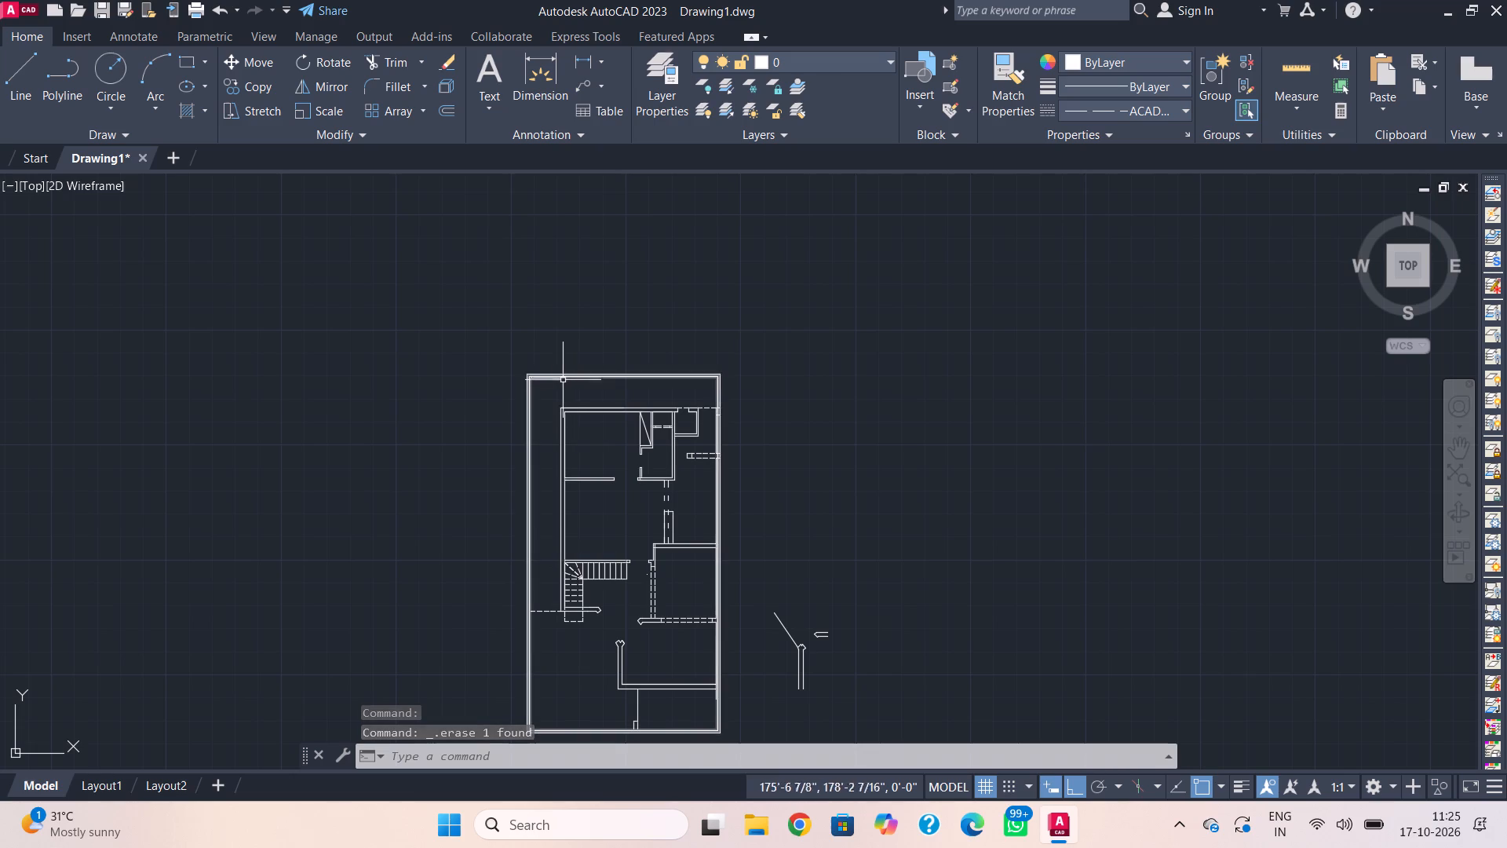
Delete the leftover short horizontal line inside the boundary's north-west corner.
scroll(557, 382, up, 4)
click(536, 353)
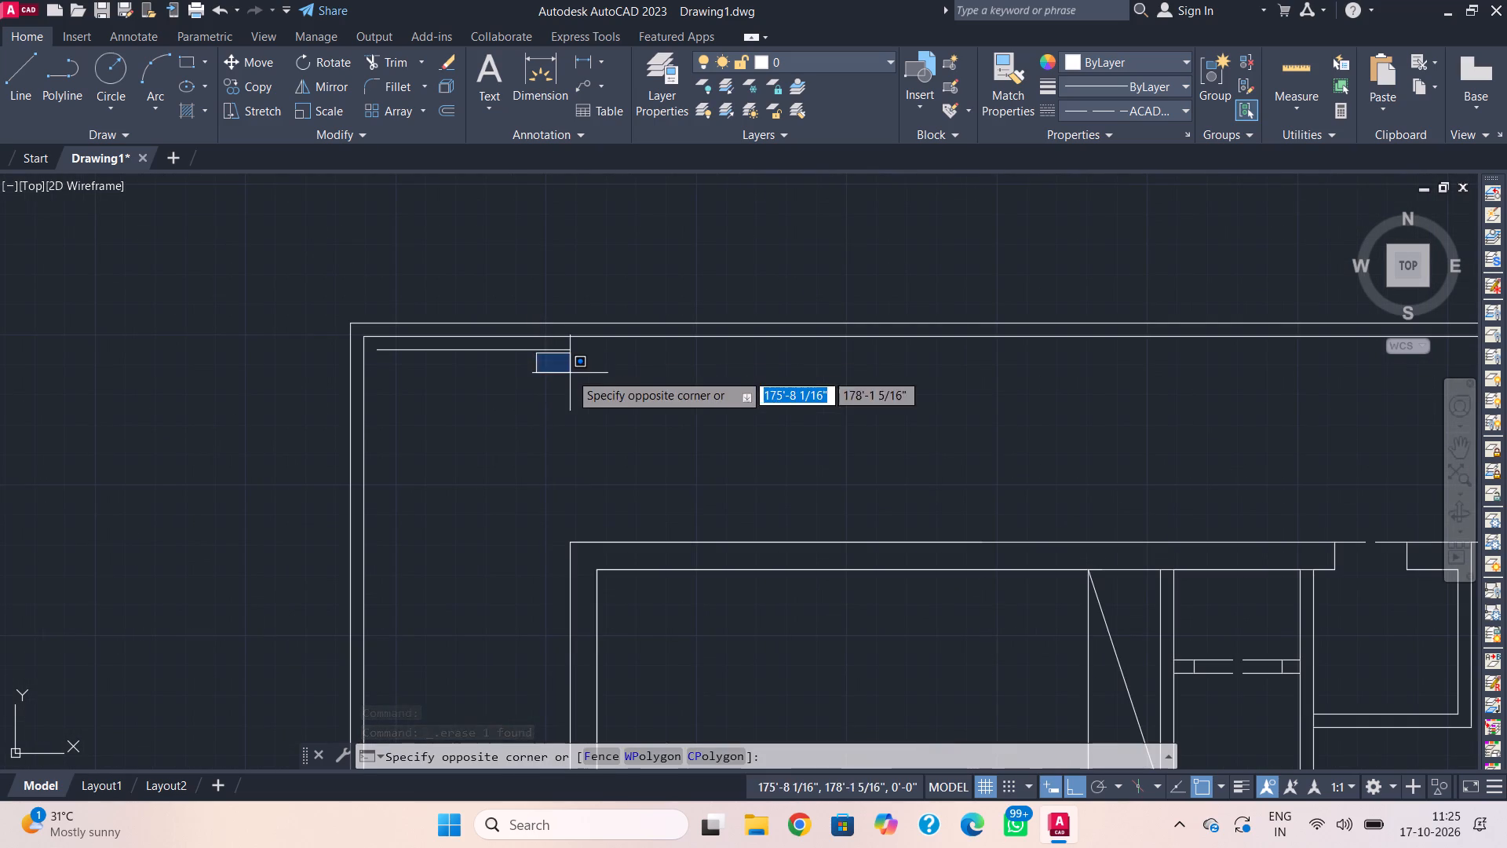
click(556, 347)
click(556, 352)
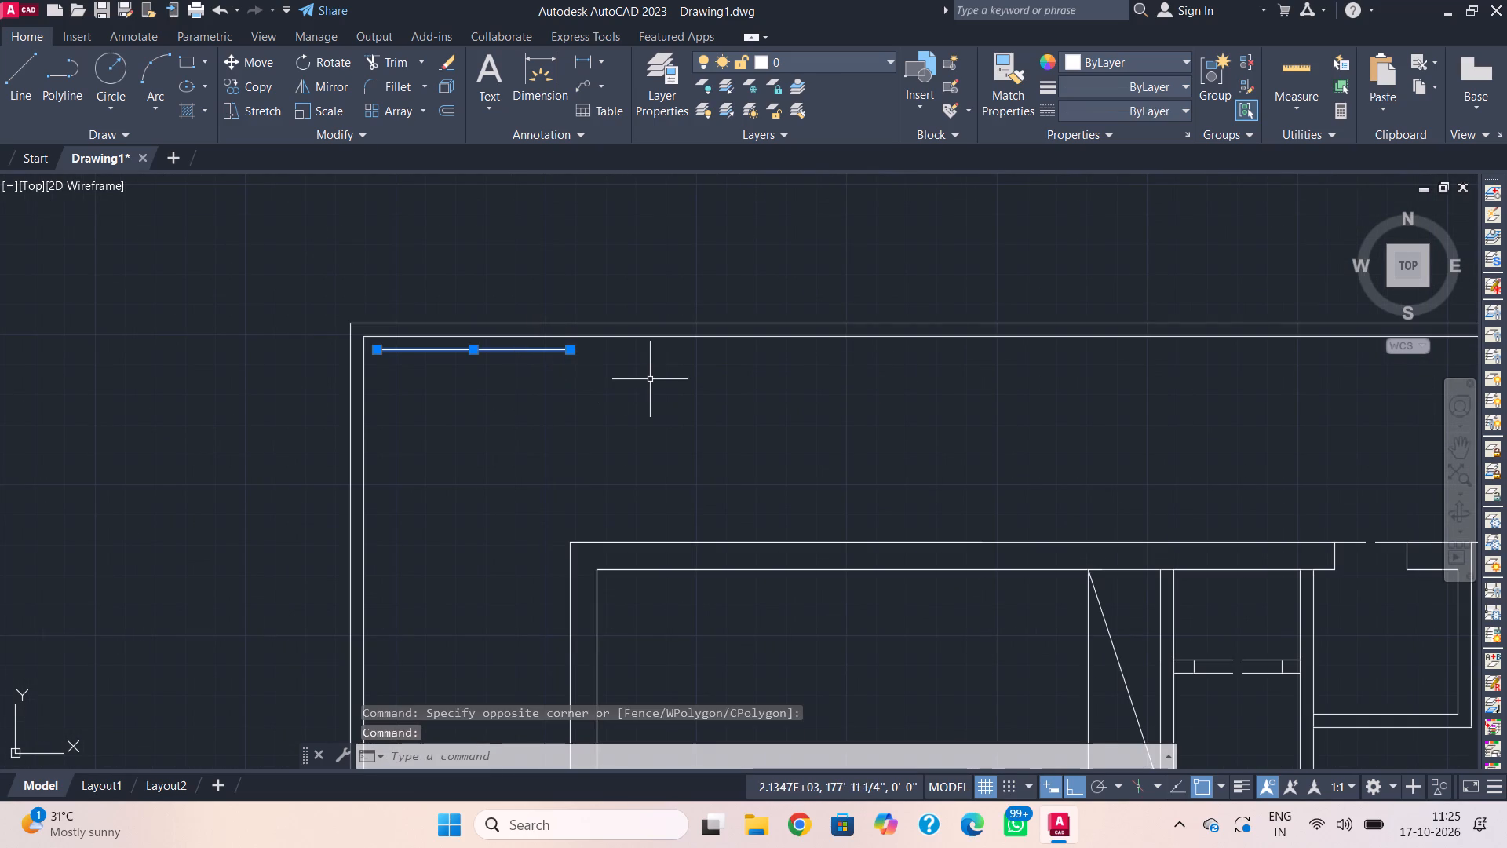
key(Delete)
scroll(648, 382, down, 3)
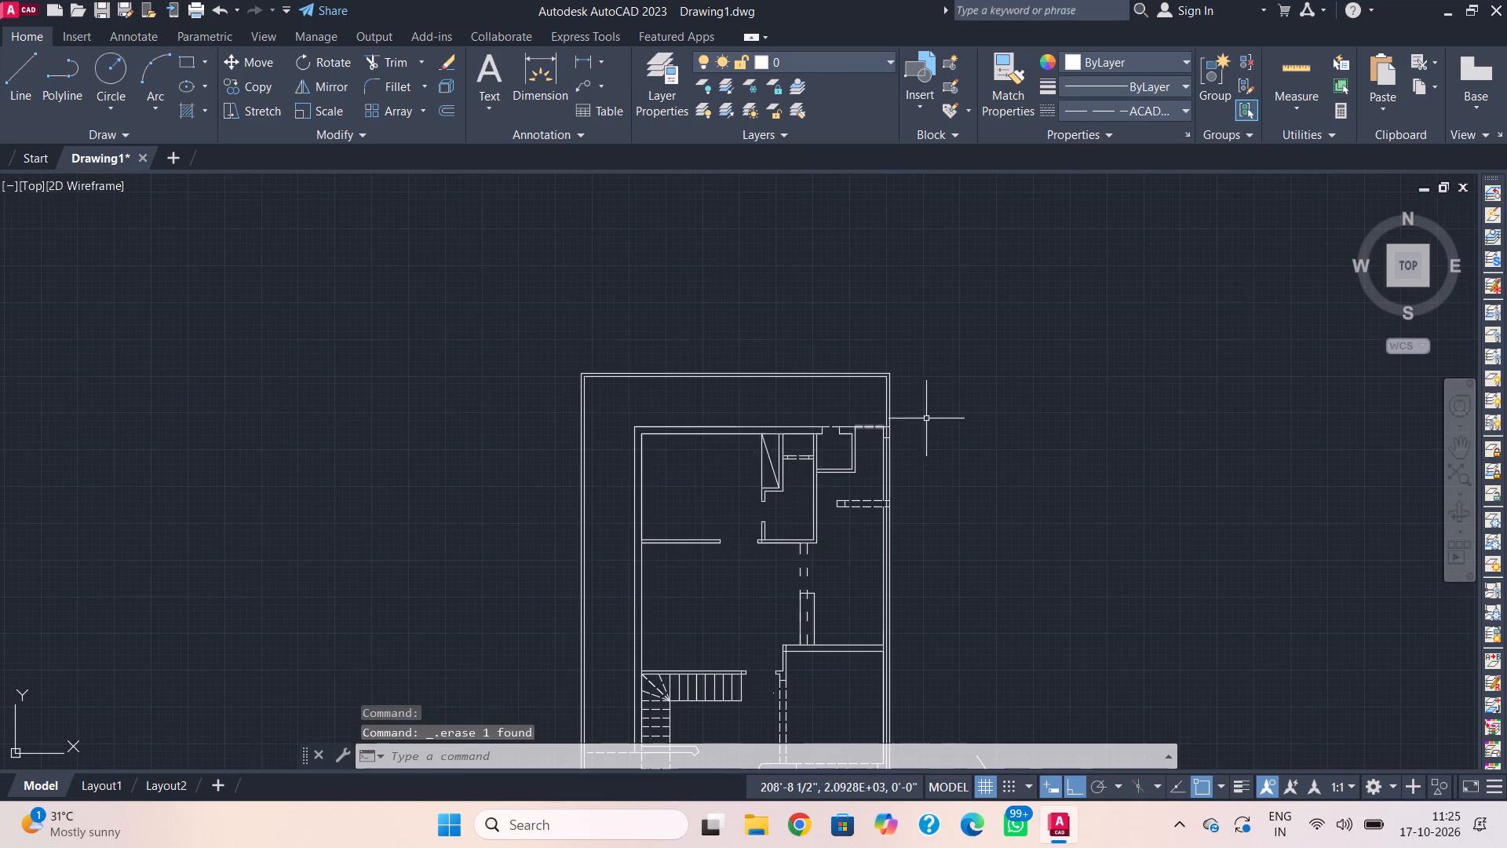
Trim the boundary line inside the small north-east pier and the old inner wall line between that pier and the dashed span.
scroll(938, 418, up, 3)
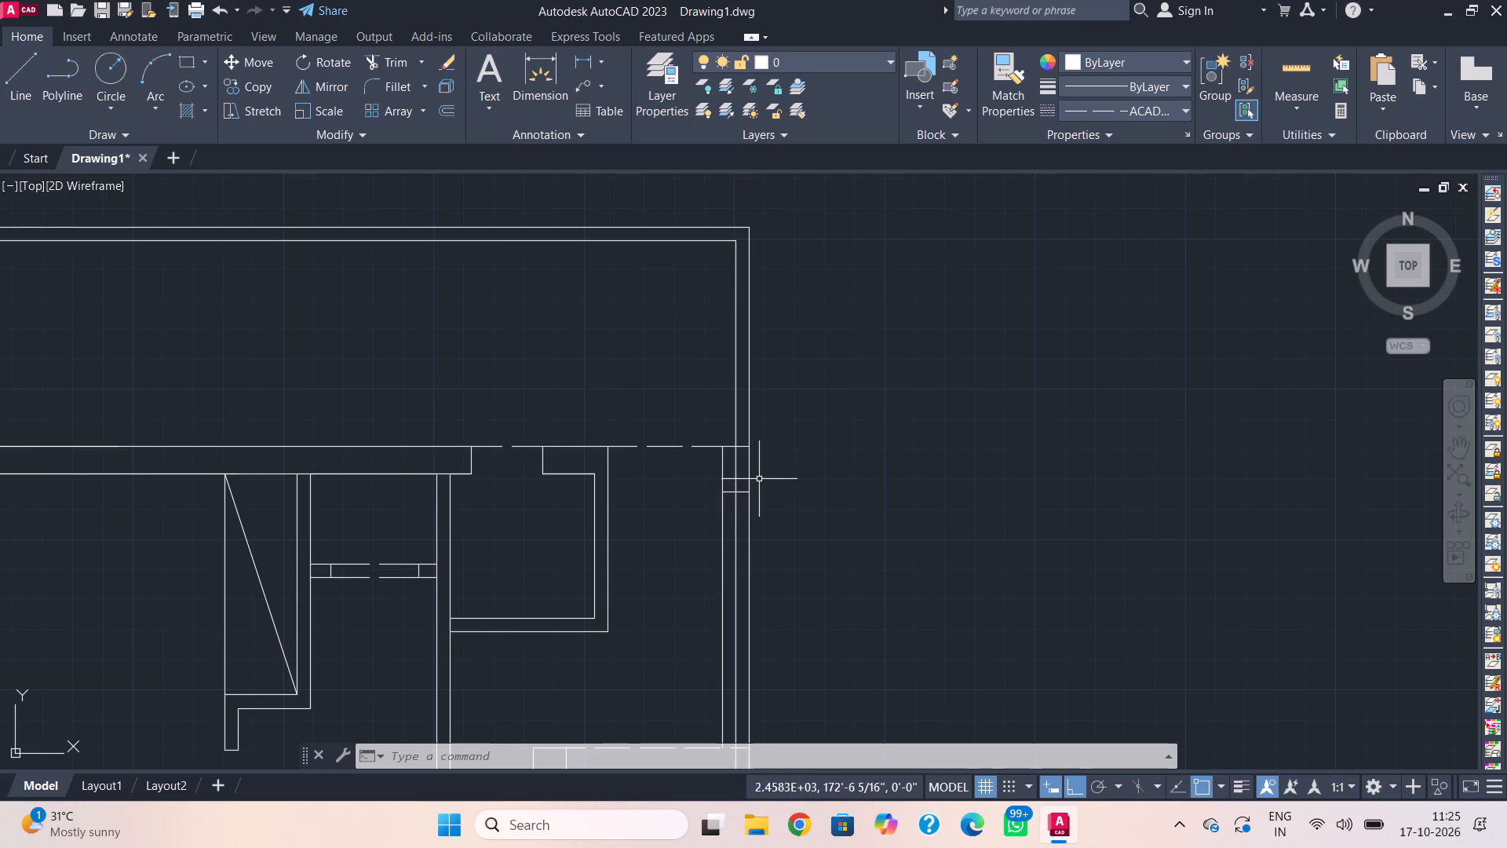
key(t)
text(r)
key(space)
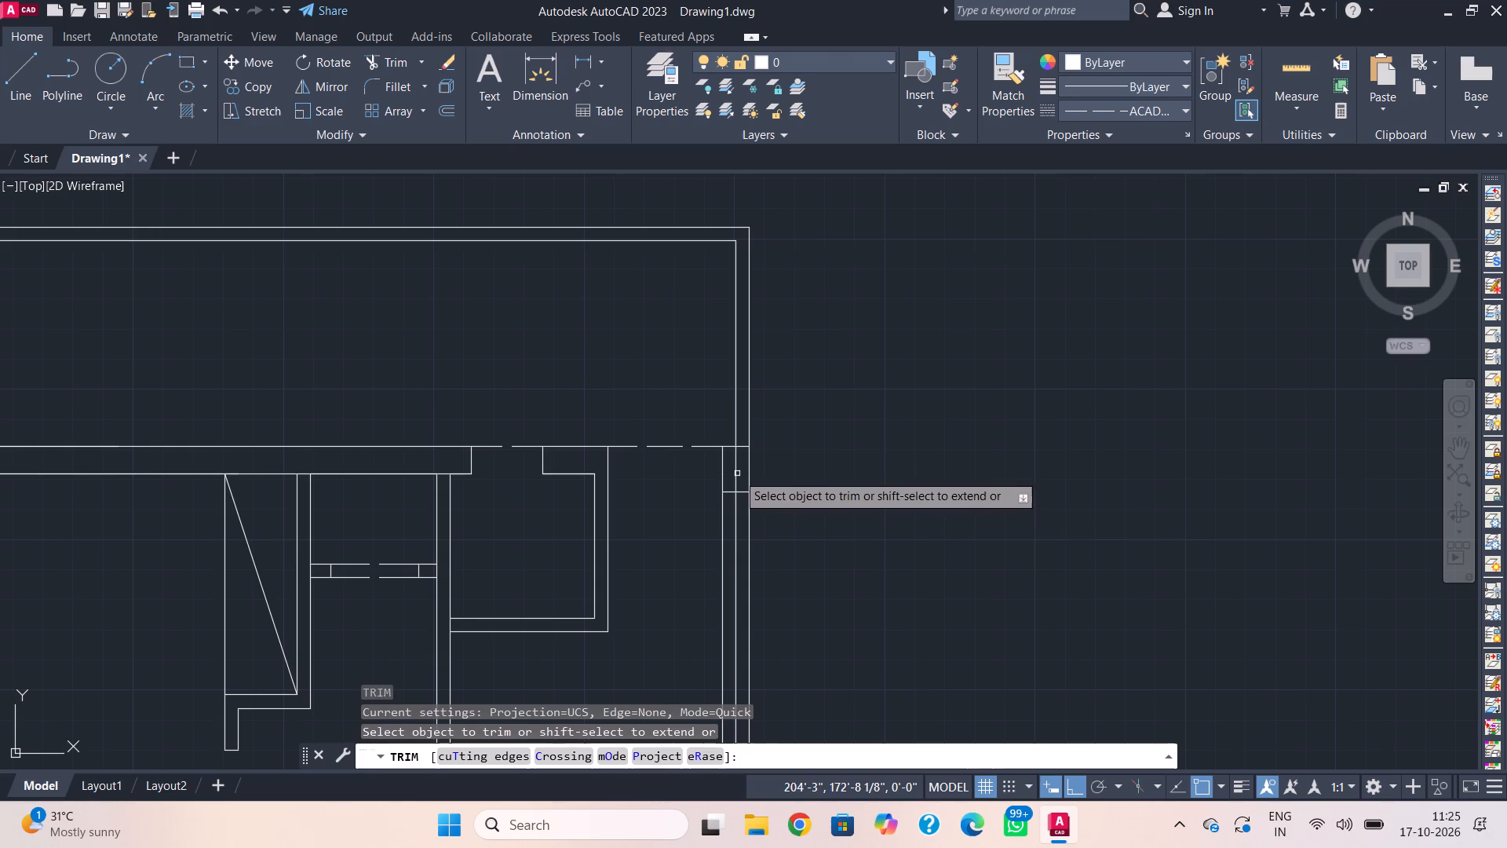
click(735, 475)
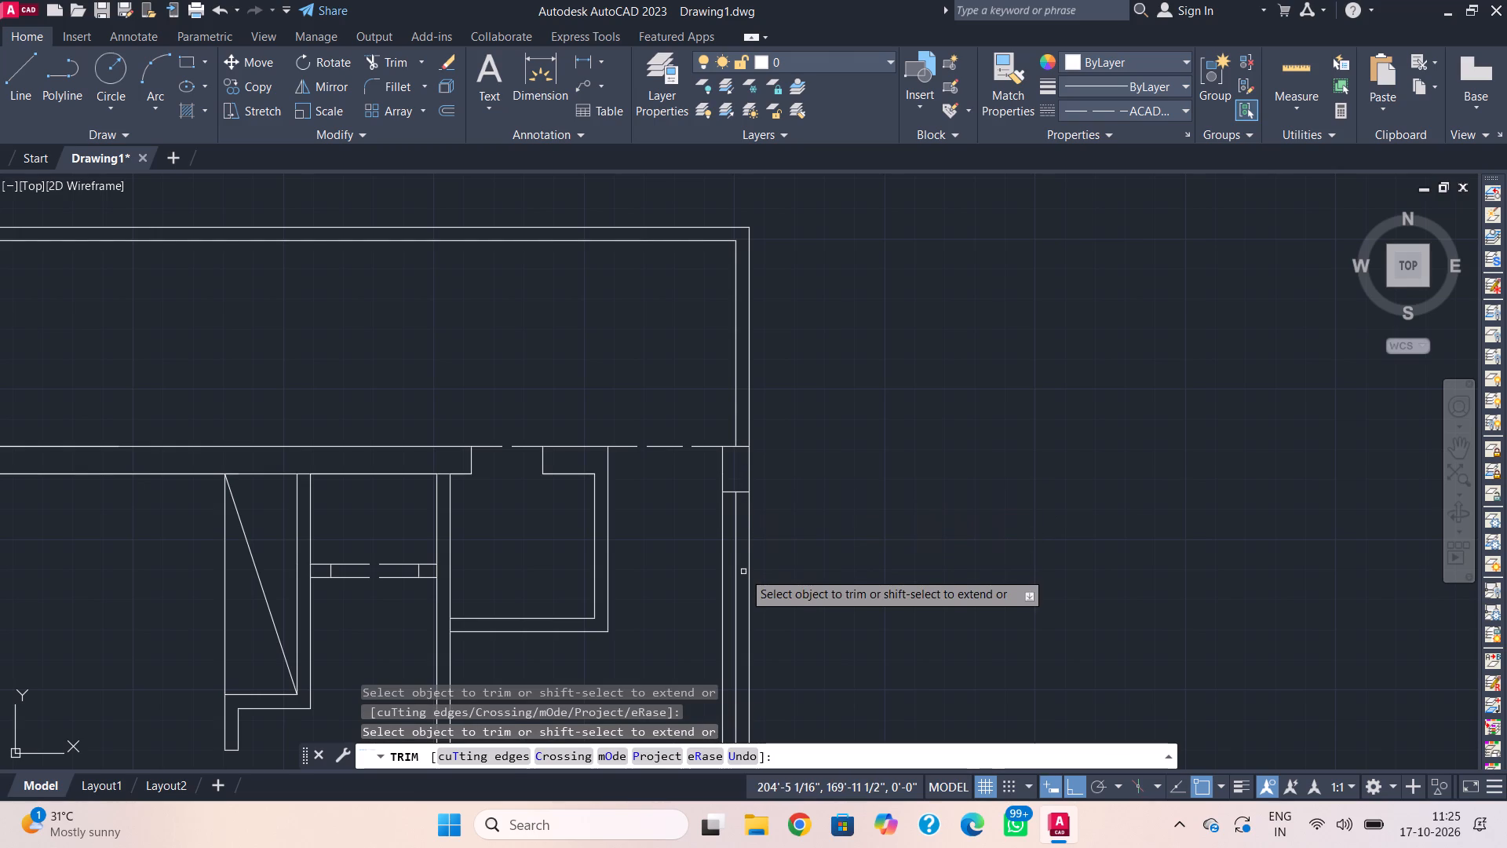
middle_drag(744, 574, 766, 325)
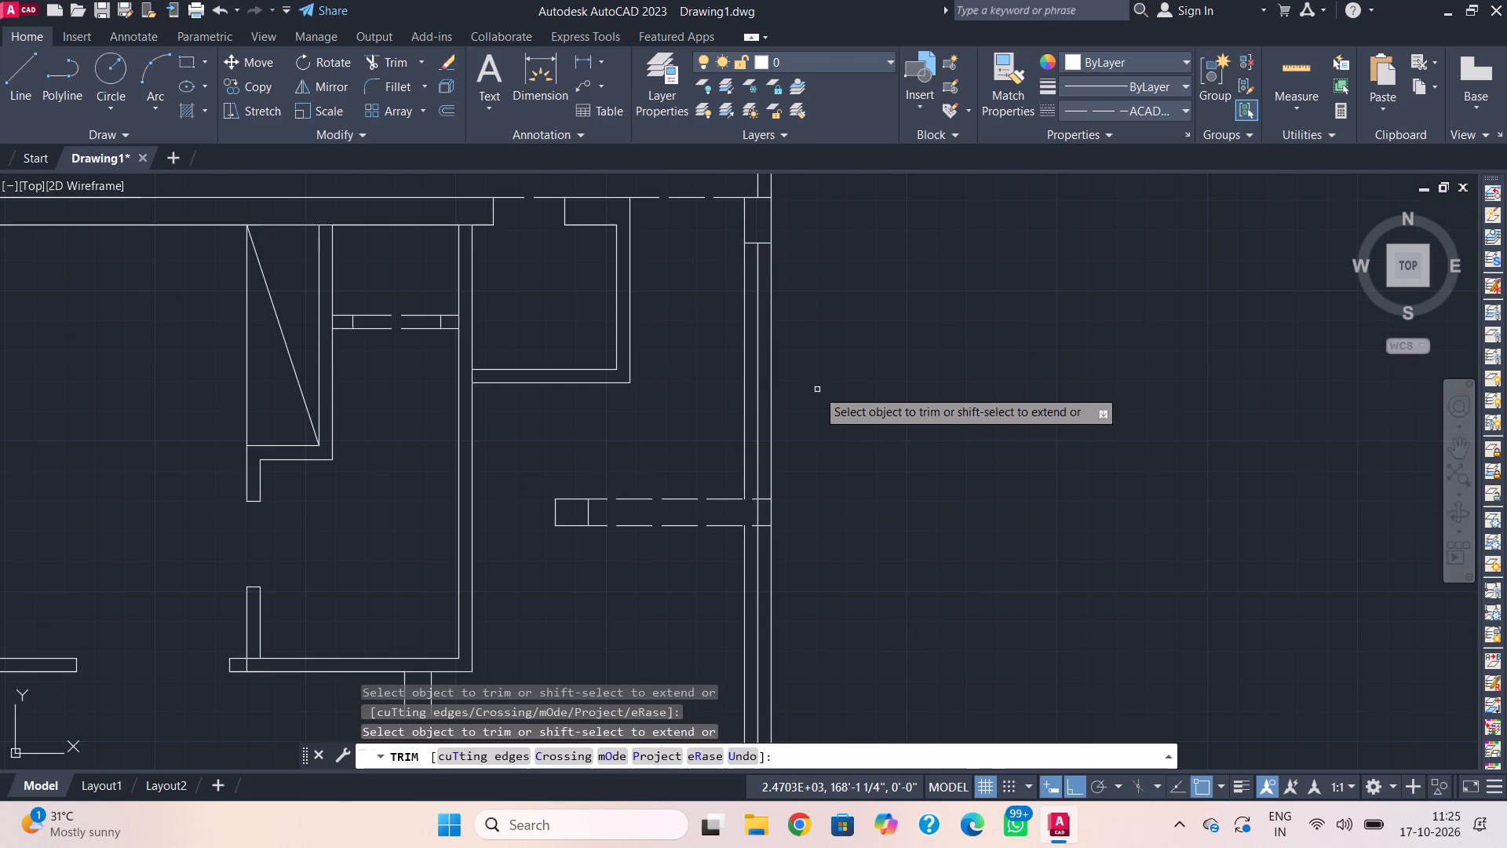
scroll(791, 418, down, 2)
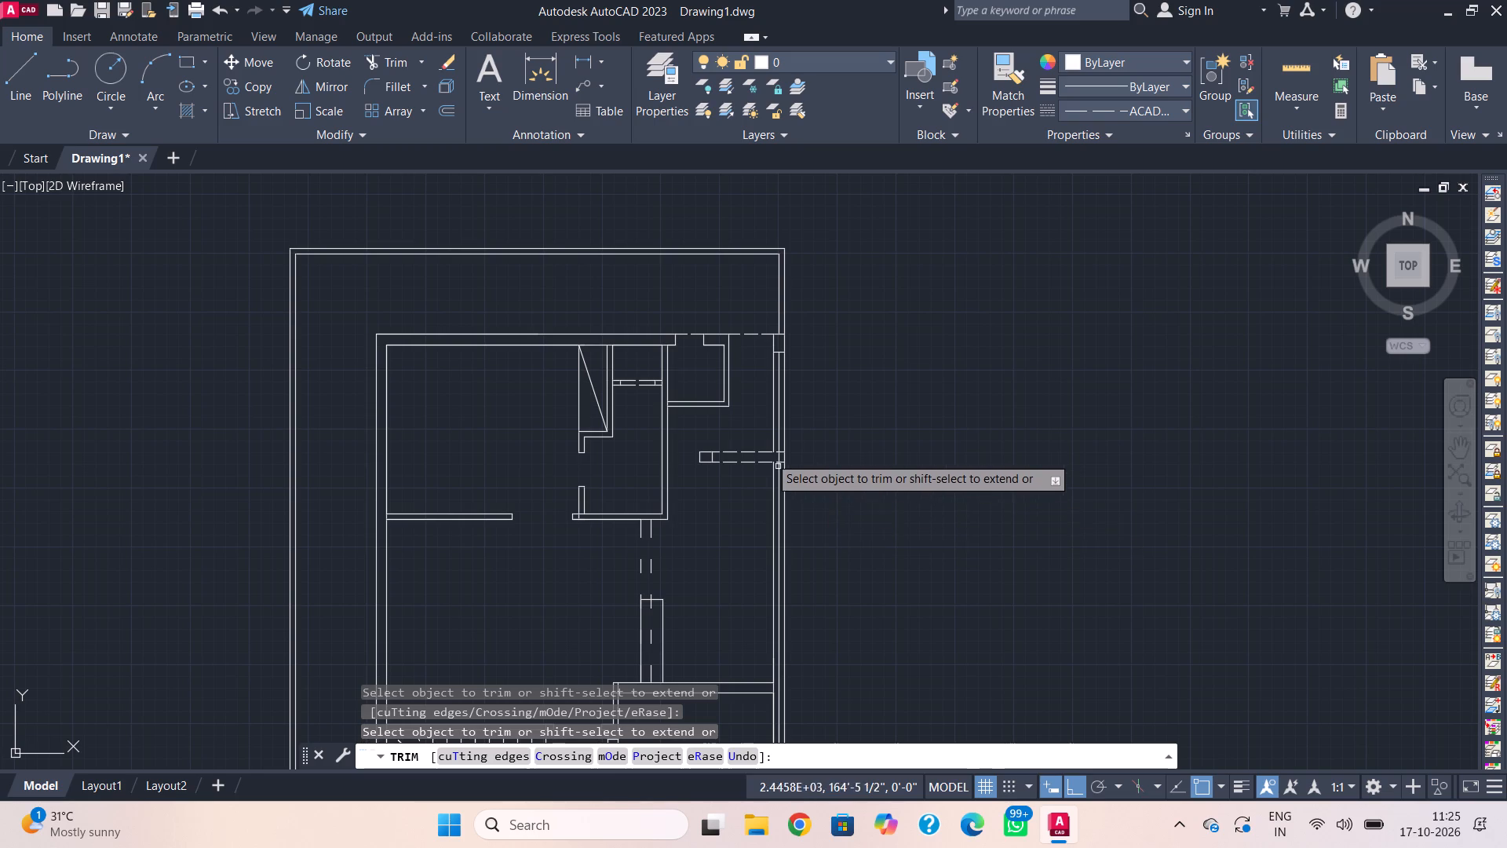
click(772, 426)
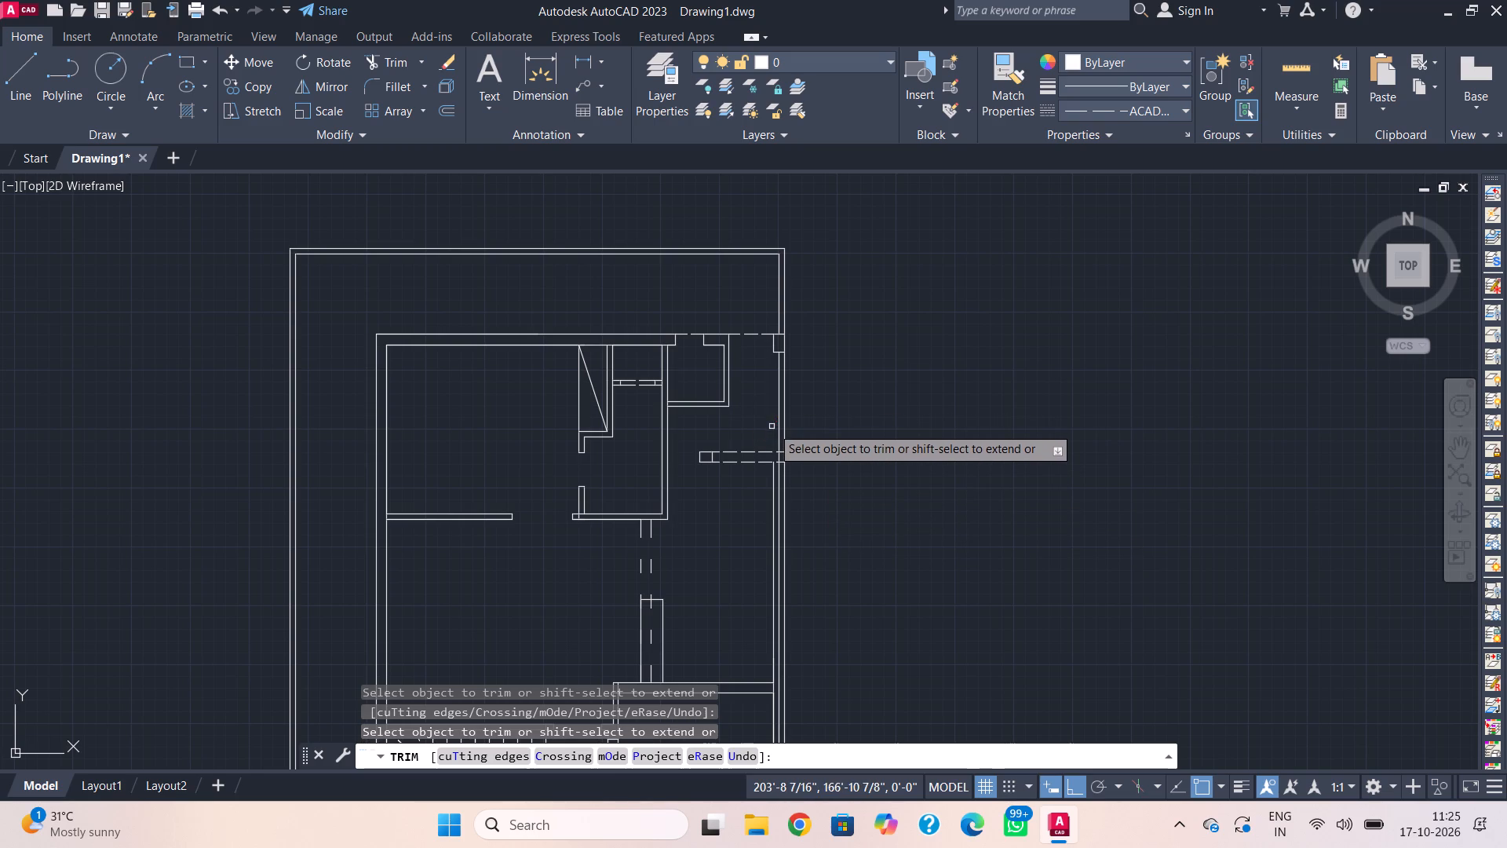
Trim the old inner east wall line's leftover piece south of the south-east room.
middle_drag(753, 601, 746, 427)
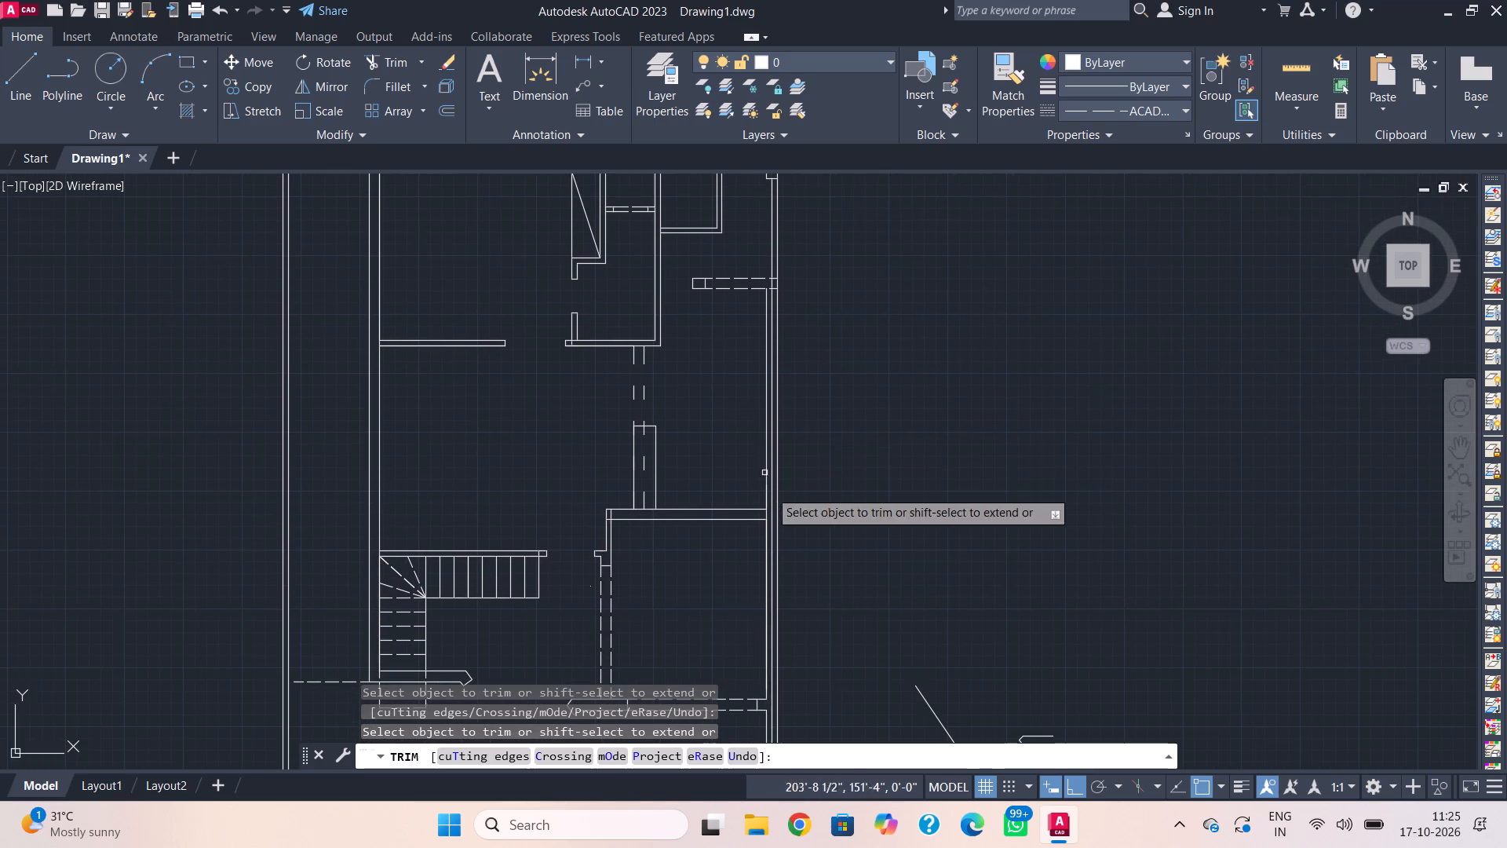
middle_drag(777, 557, 770, 451)
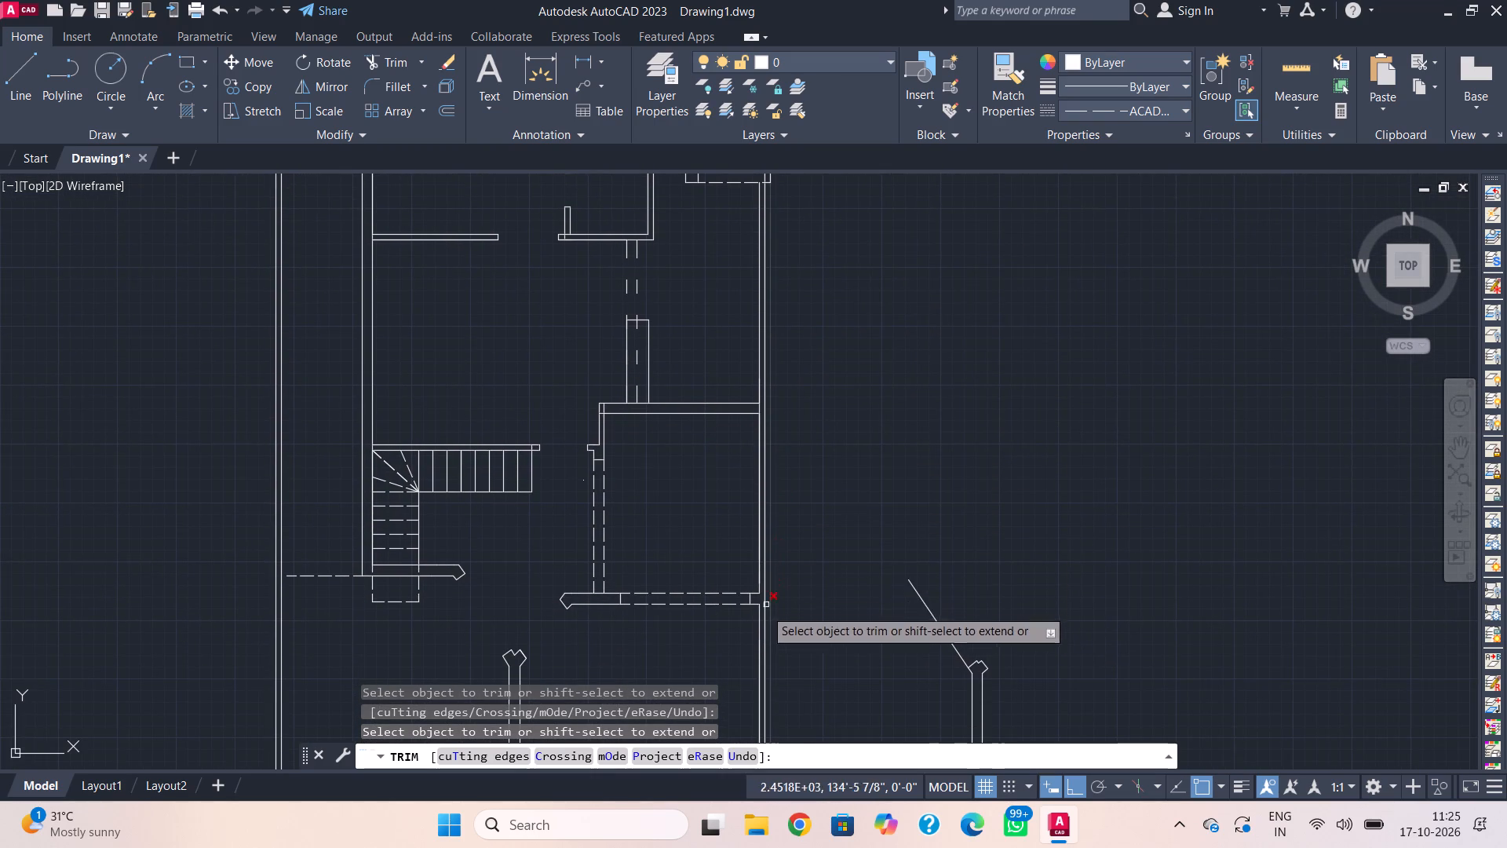
middle_drag(763, 611, 778, 329)
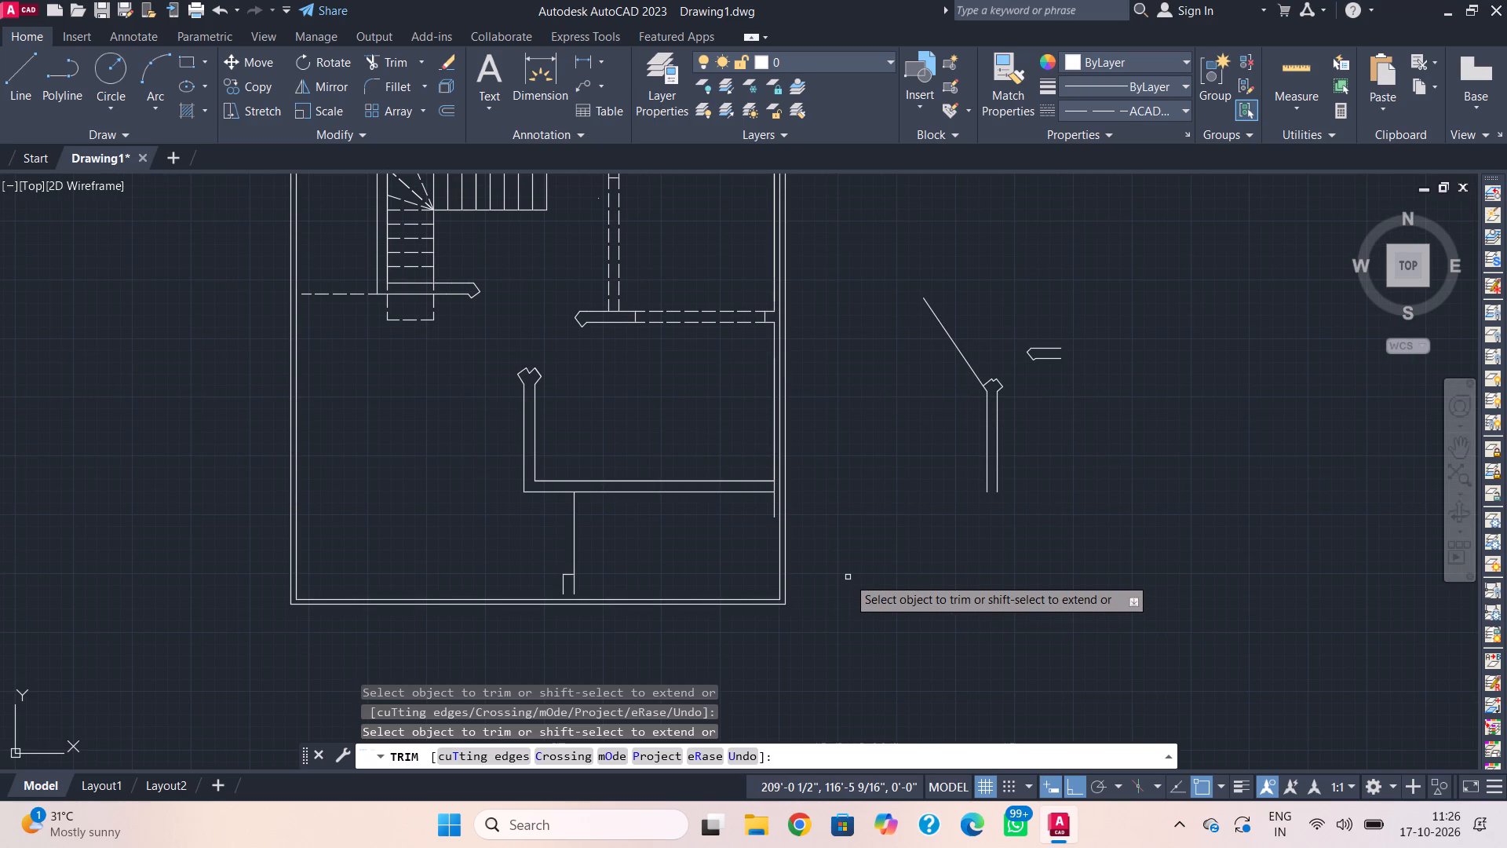
click(772, 511)
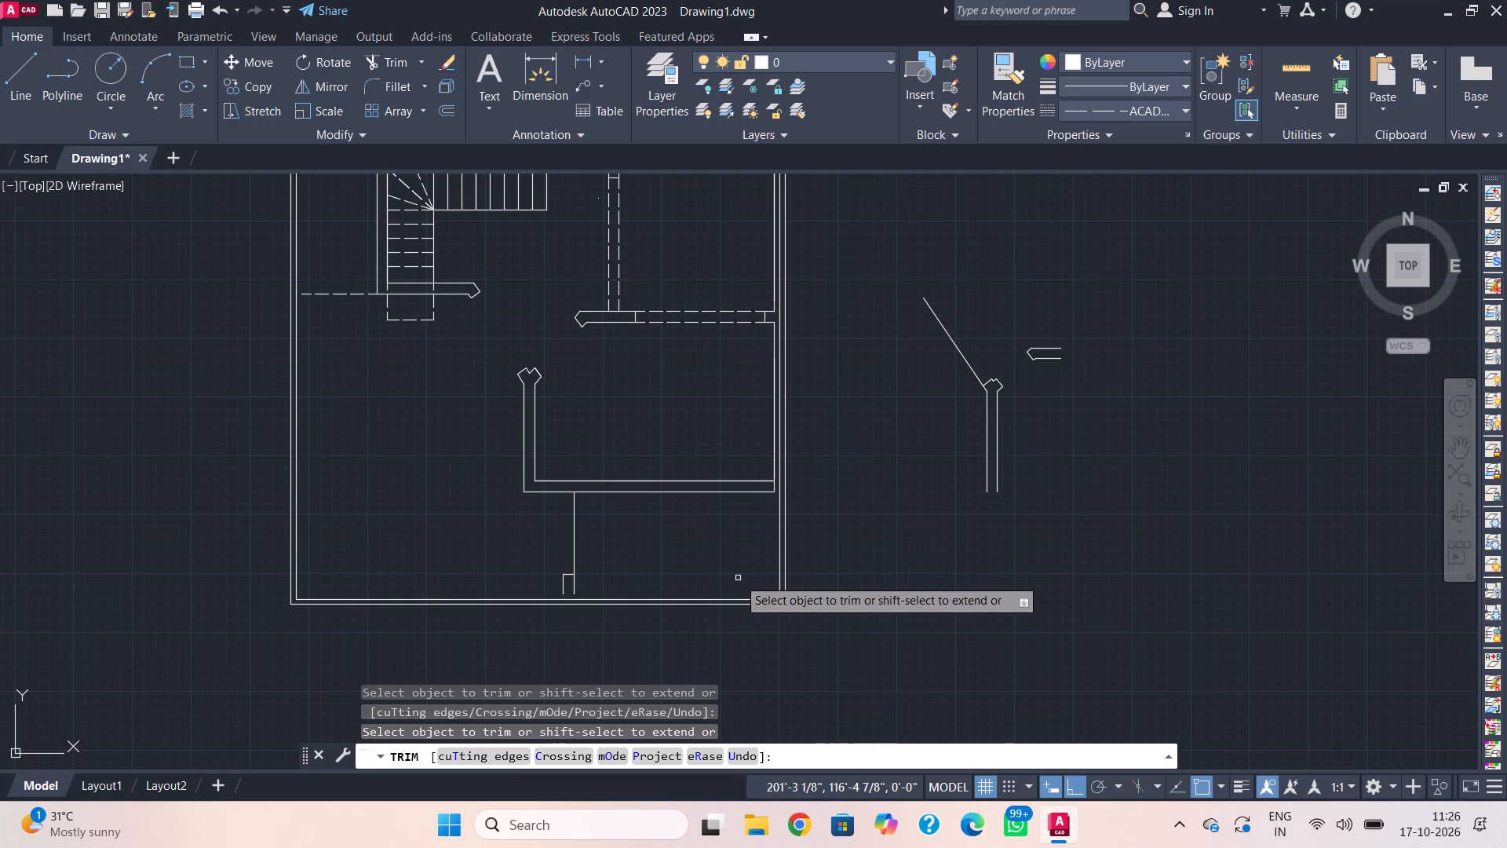
key(Escape)
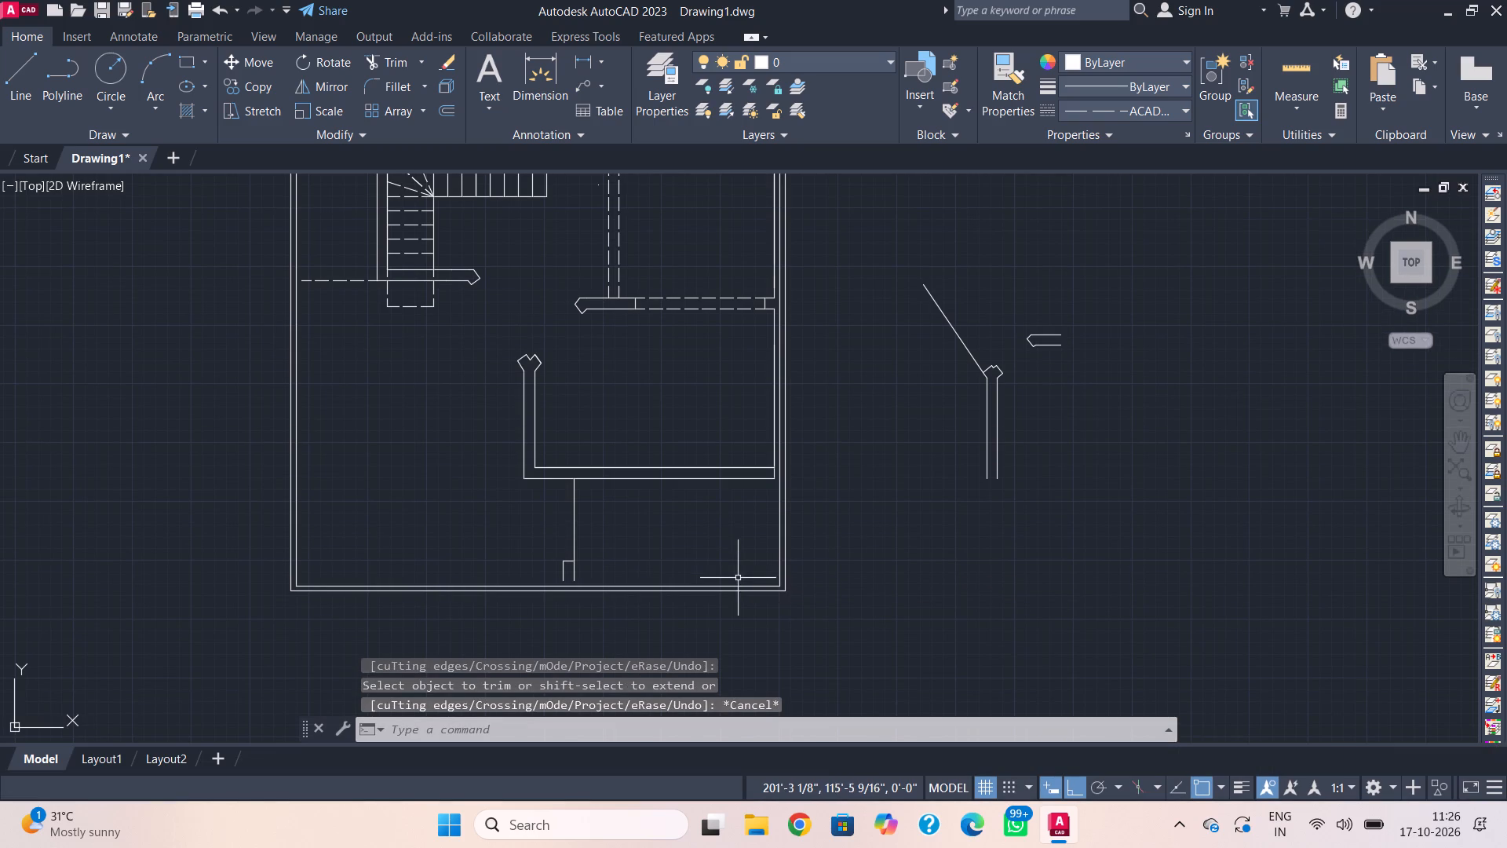
Extend the outer face of the south-east room's south wall east to the boundary wall's inner face.
text(ex)
key(space)
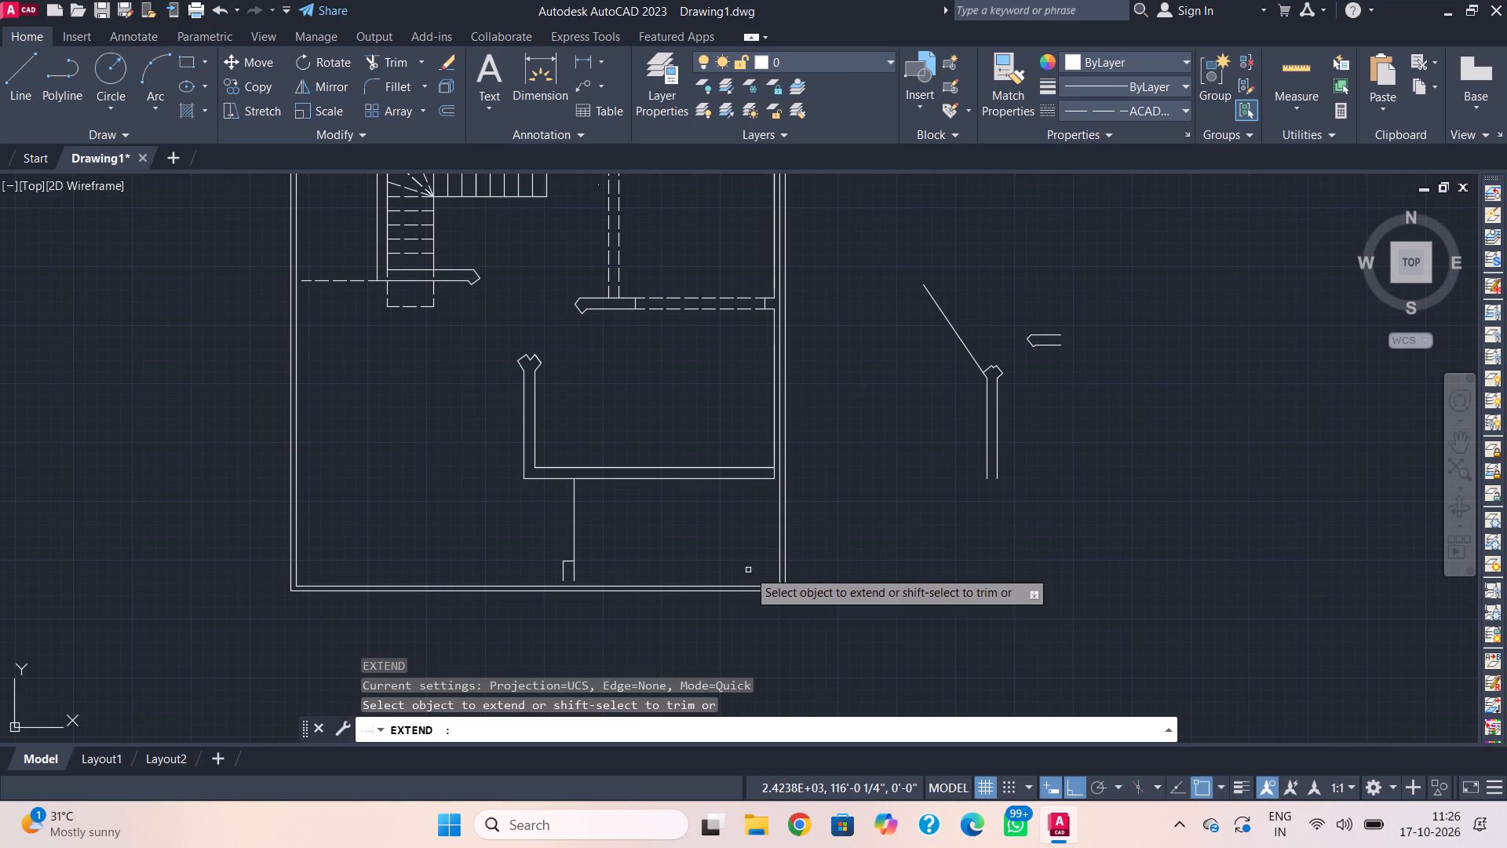
click(761, 478)
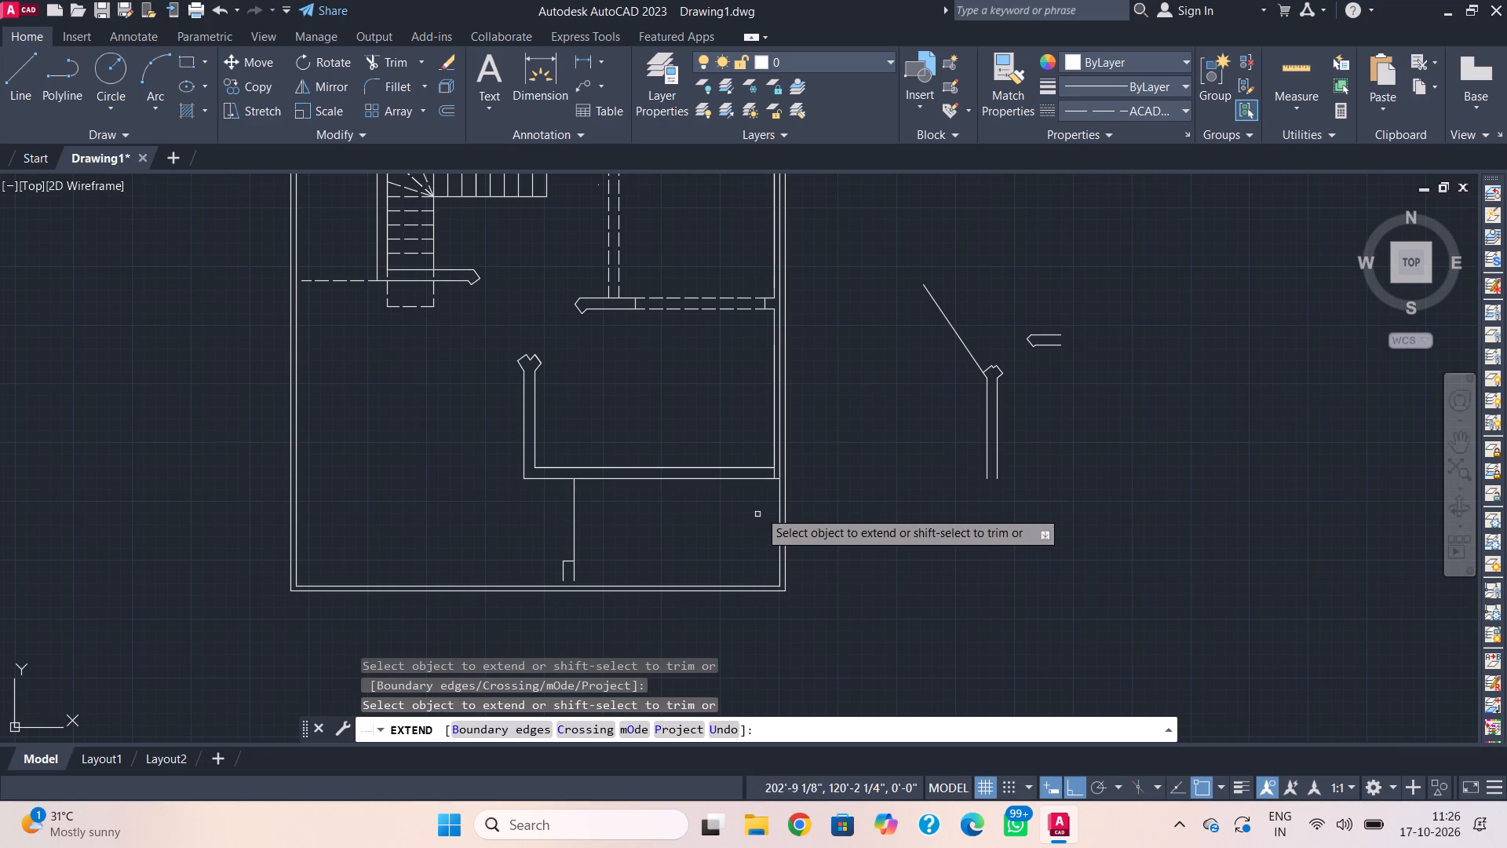
key(Escape)
Trim the short vertical piece between the two south wall faces at the south-east room's east end.
key(t)
text(r)
key(space)
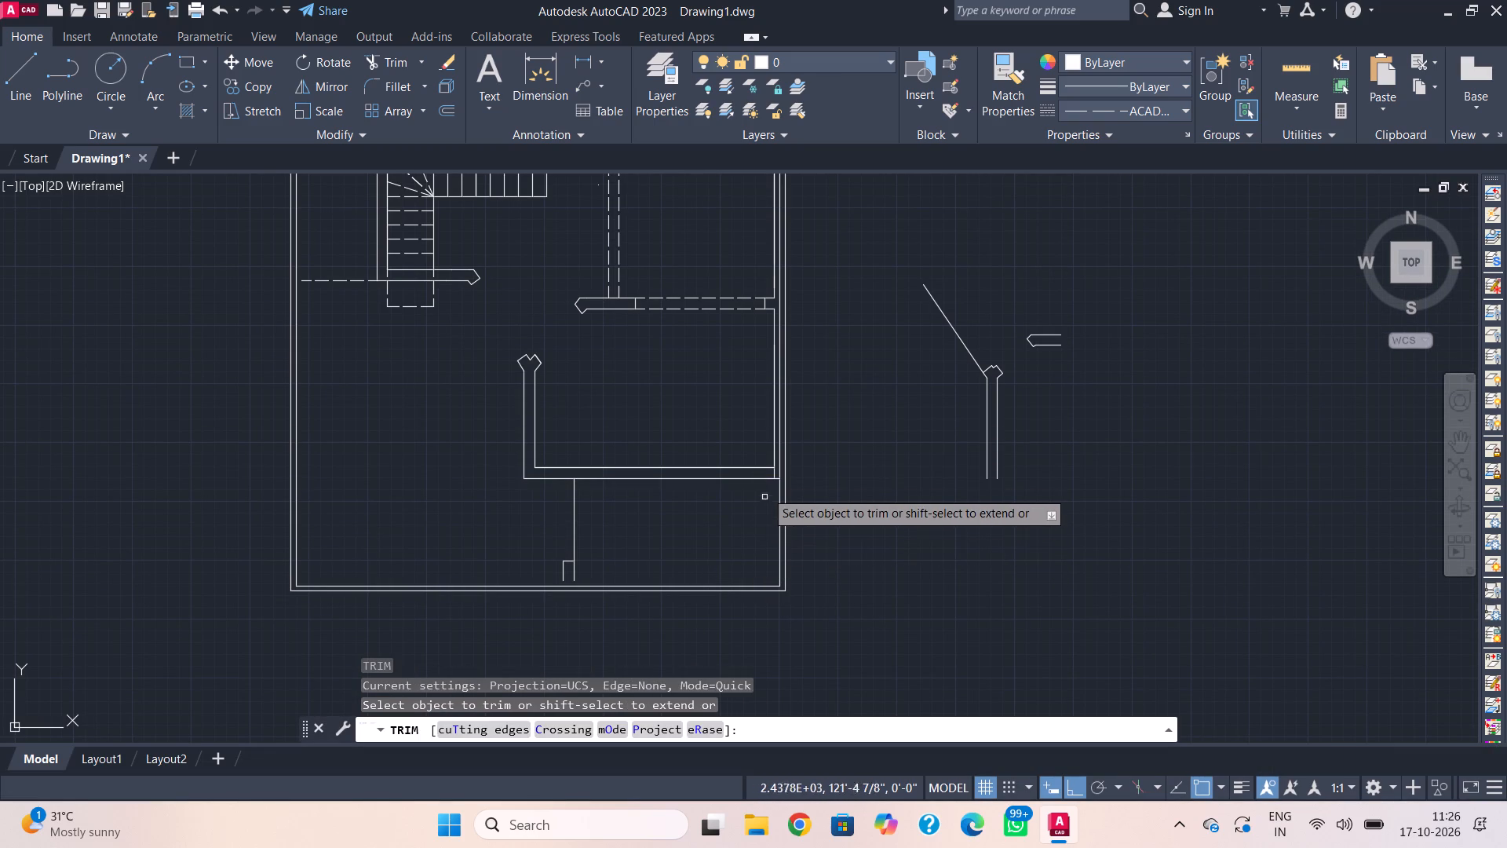
scroll(768, 479, up, 2)
click(777, 466)
scroll(697, 514, down, 1)
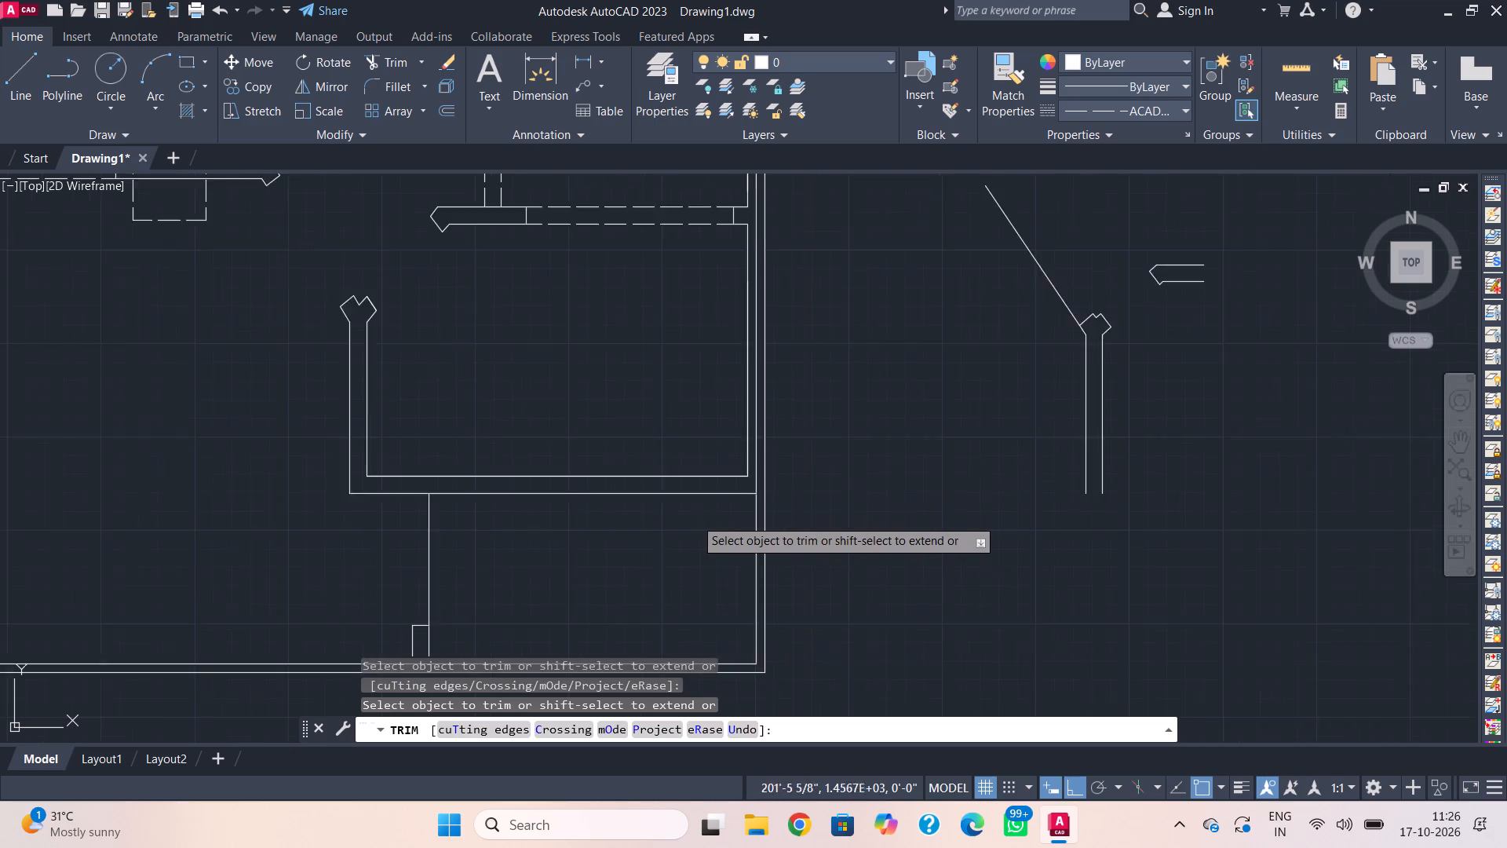
scroll(695, 518, down, 1)
key(Escape)
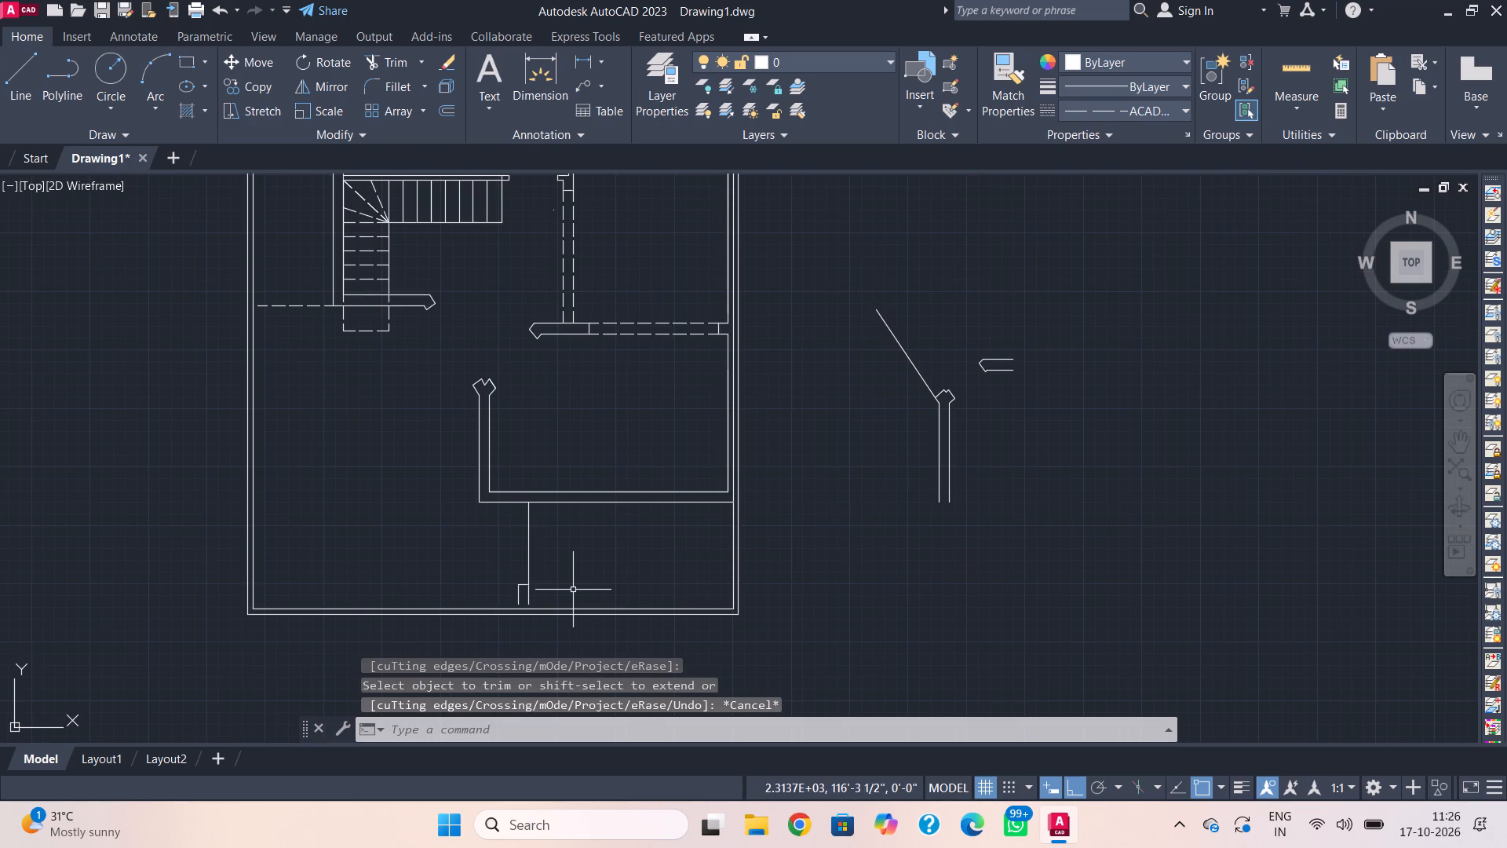
Extend the partition line and the short stub line below the south-east room to the south boundary wall's inner face.
text(ex)
key(space)
click(539, 589)
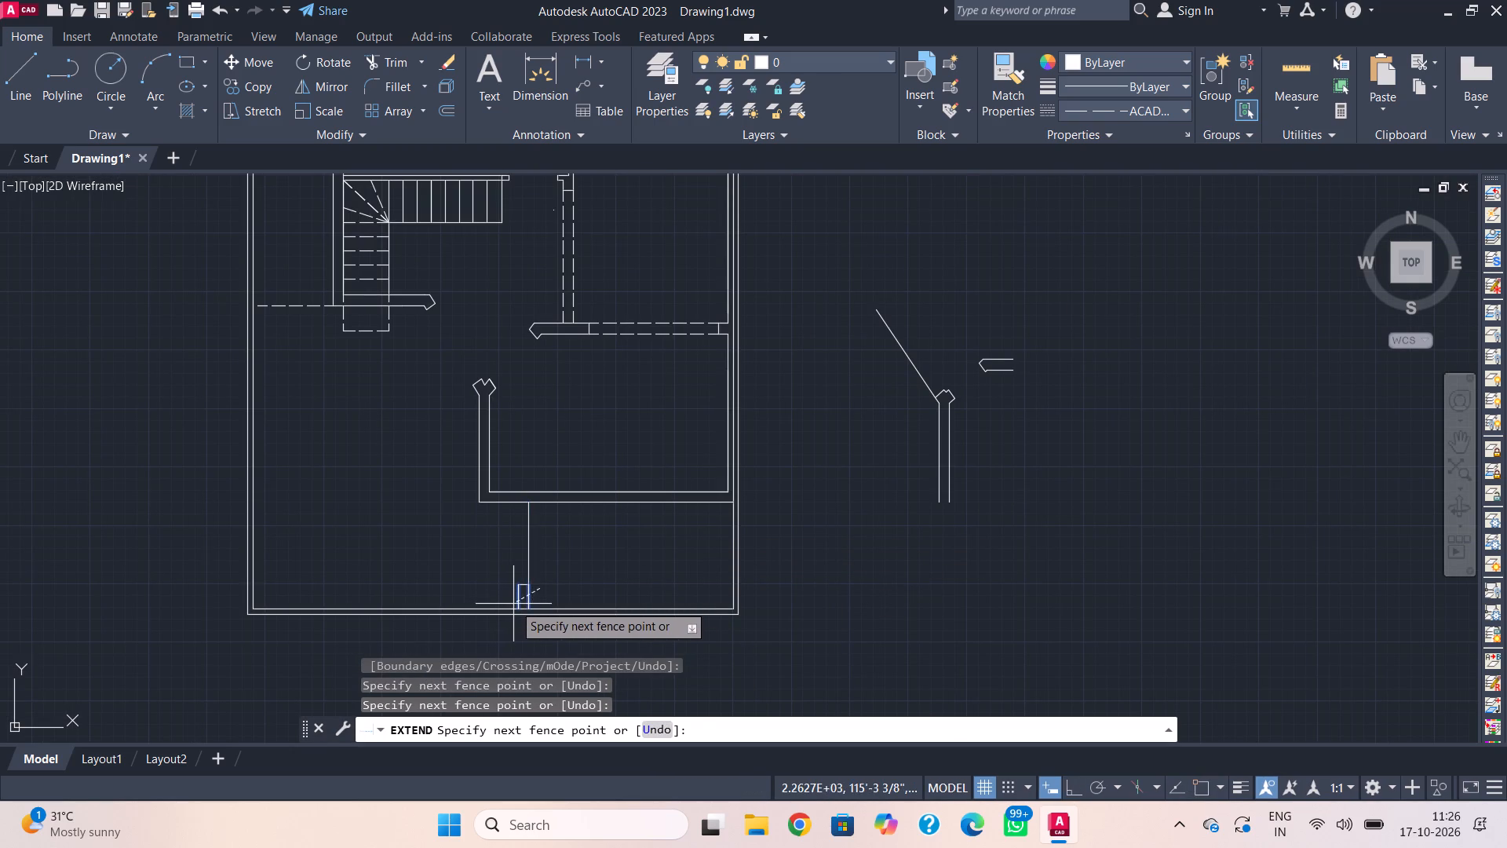
click(513, 604)
middle_drag(508, 571, 647, 574)
key(Escape)
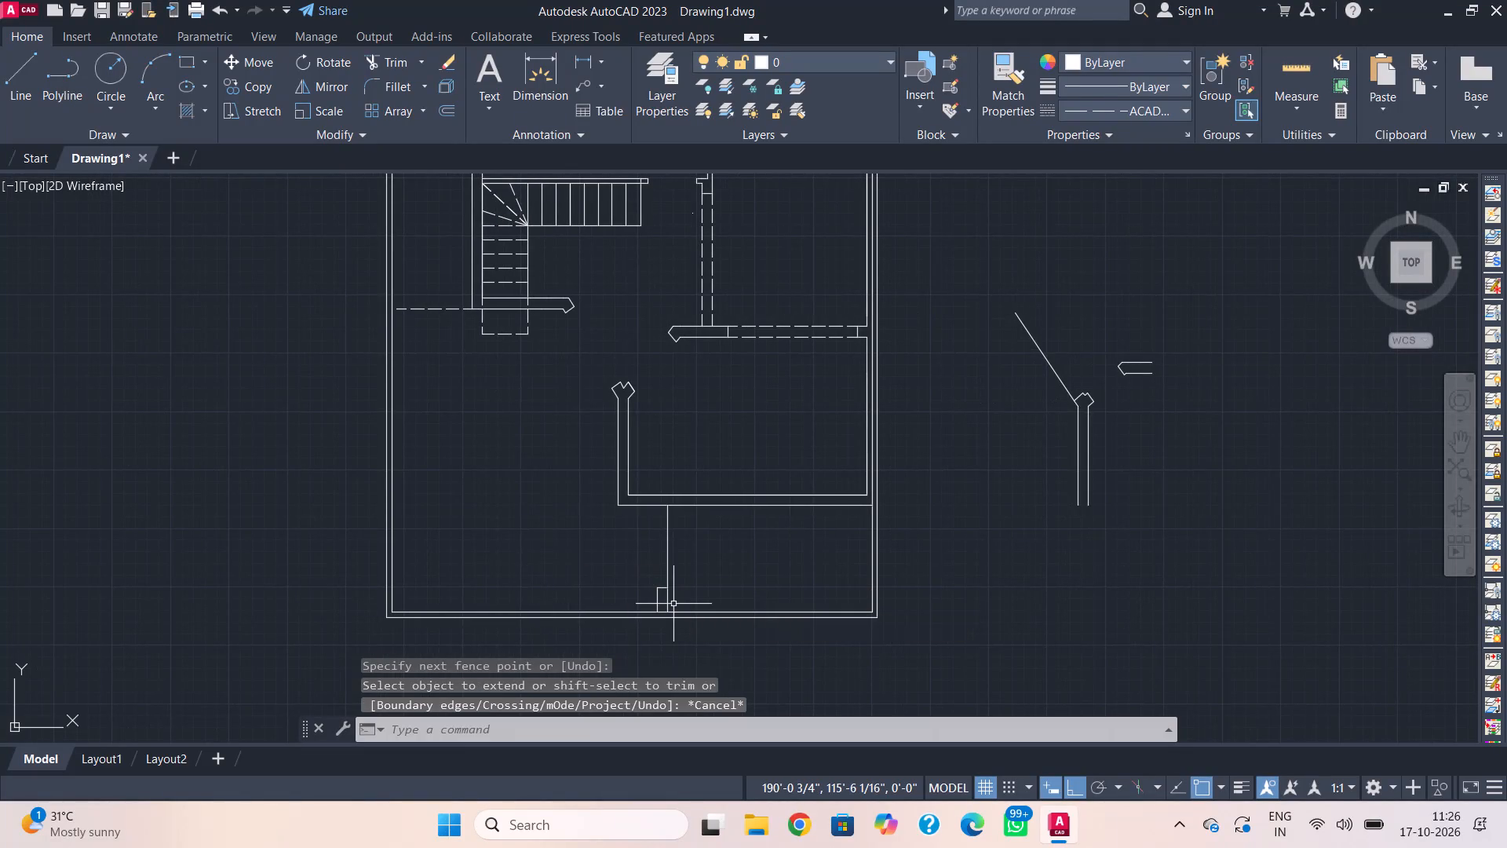
Move the short horizontal cap line of the small stub at the south boundary wall down by about 8".
scroll(665, 588, up, 3)
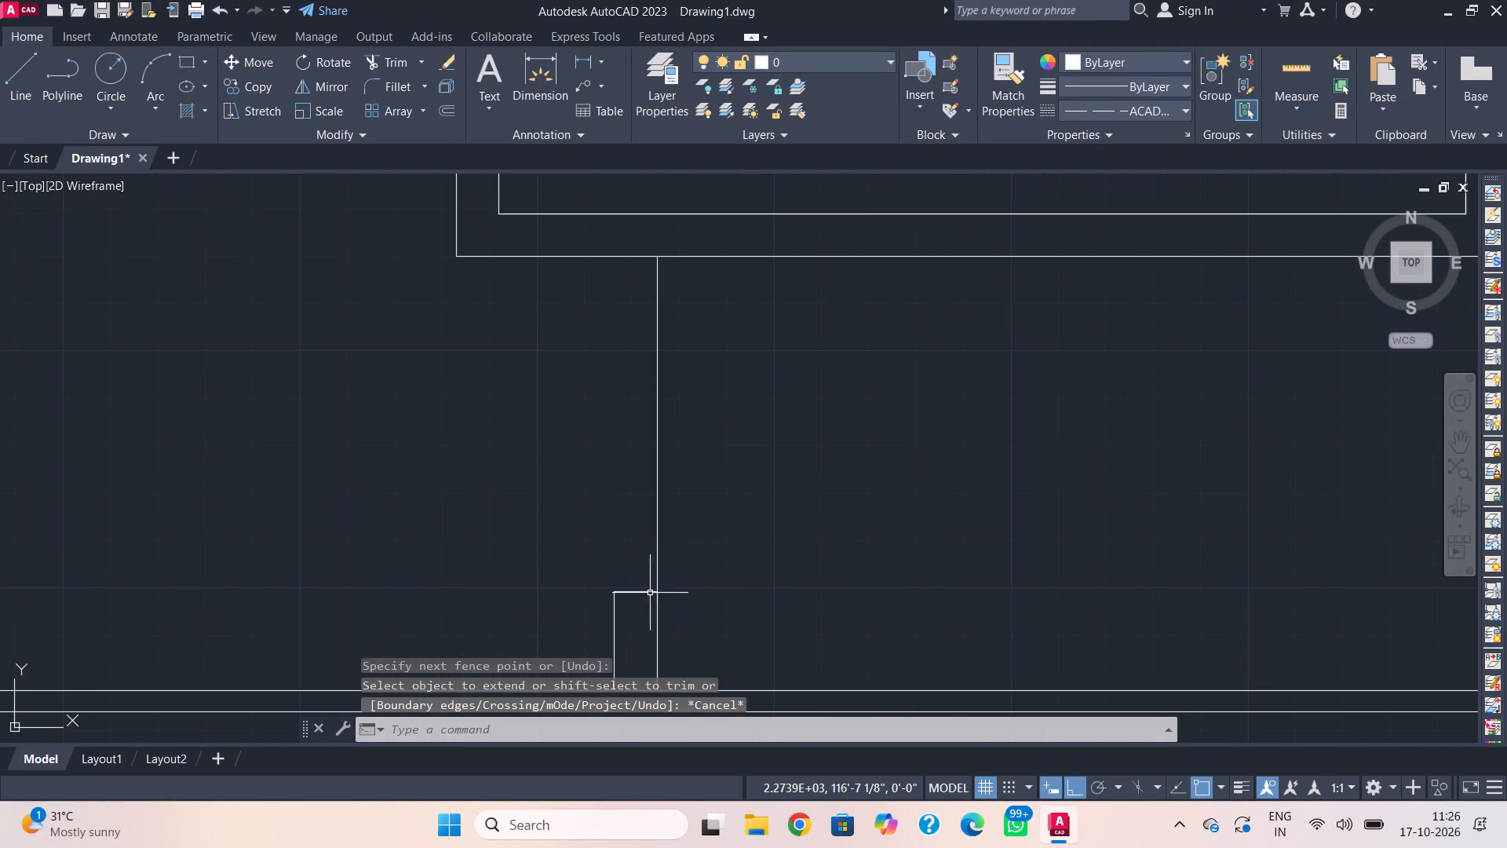
middle_drag(650, 594, 693, 521)
click(687, 524)
click(684, 519)
click(678, 521)
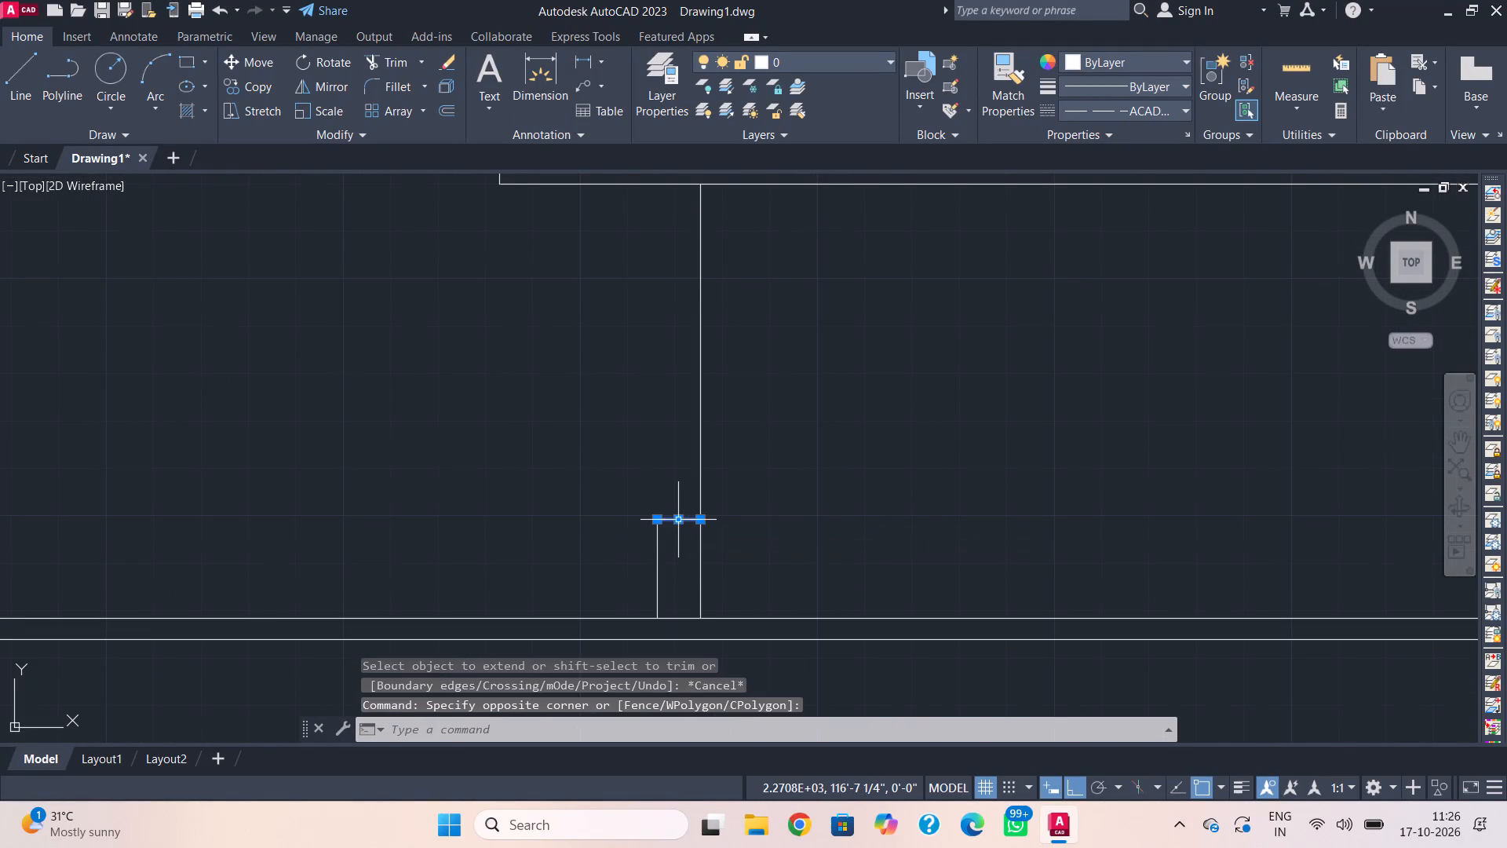
click(677, 560)
key(Escape)
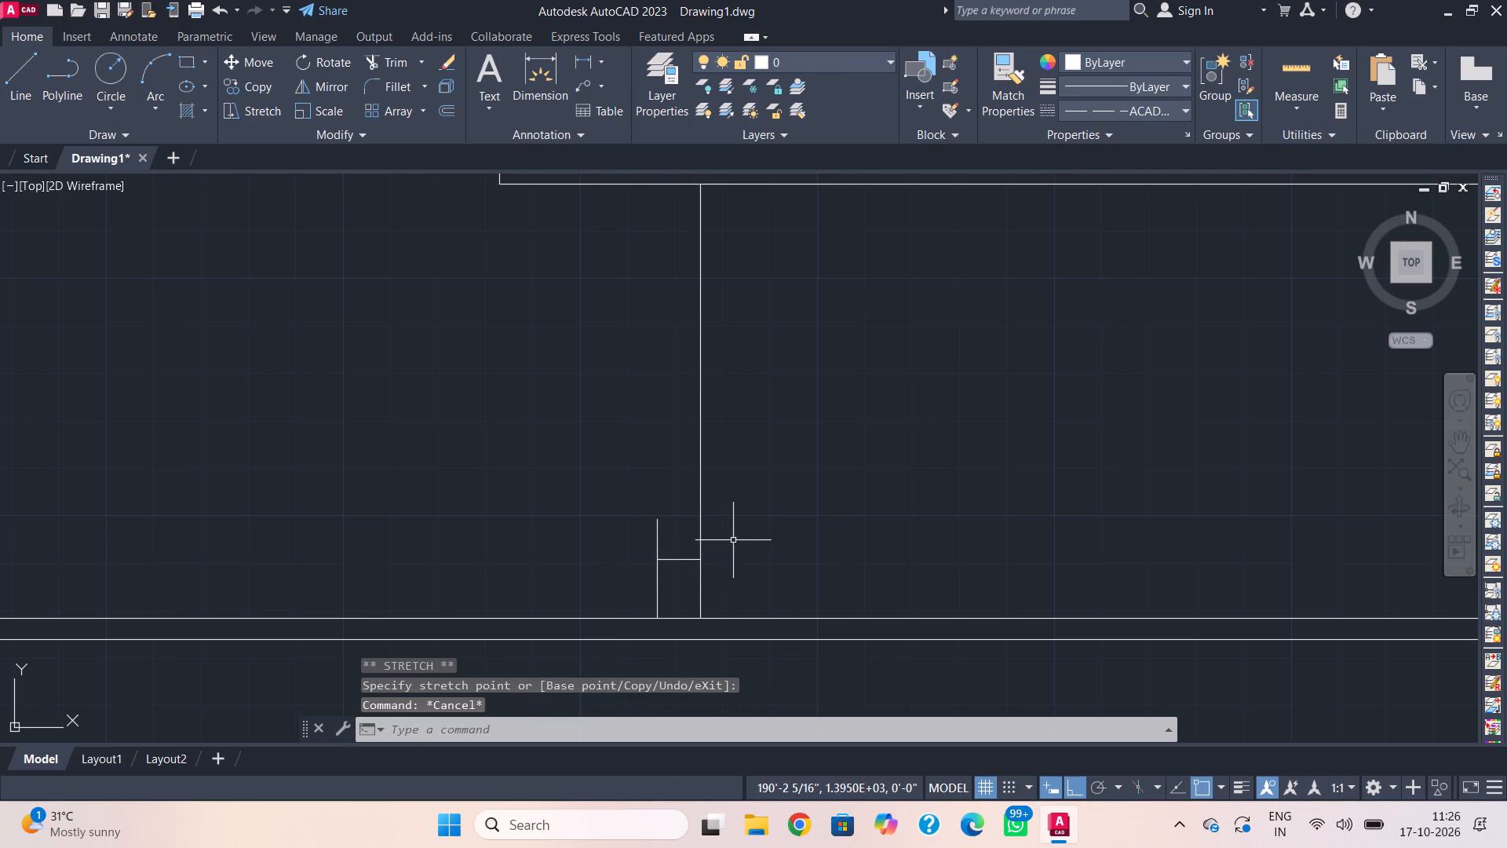
Trim the piece of the stub's west vertical line that sticks up above its horizontal cap line.
text(tr)
key(space)
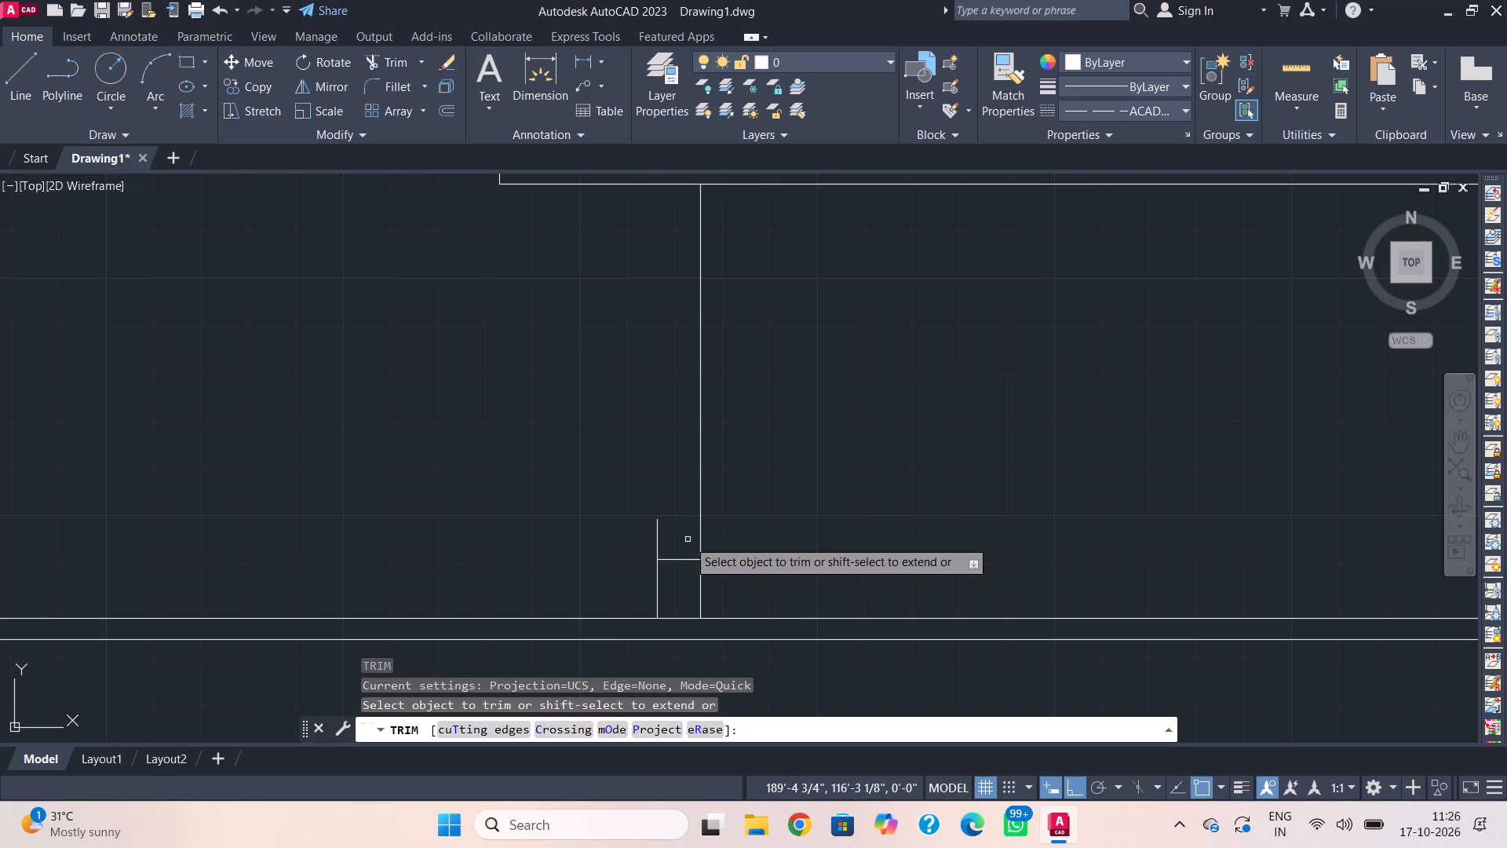
click(645, 532)
drag(645, 532, 654, 532)
click(664, 530)
scroll(663, 538, down, 2)
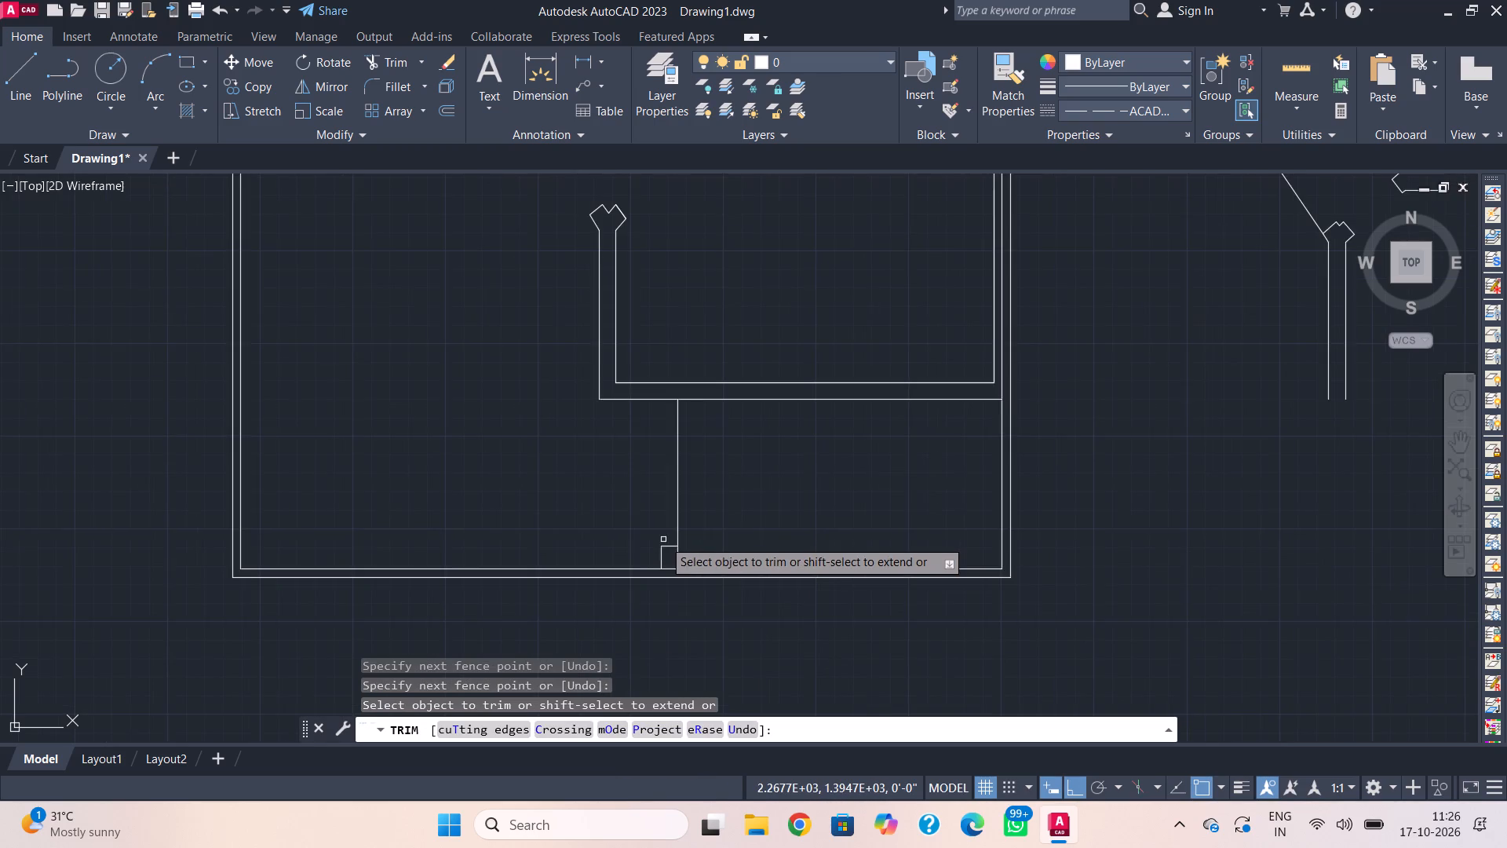
middle_drag(663, 539, 920, 516)
scroll(897, 533, down, 1)
middle_drag(892, 541, 886, 679)
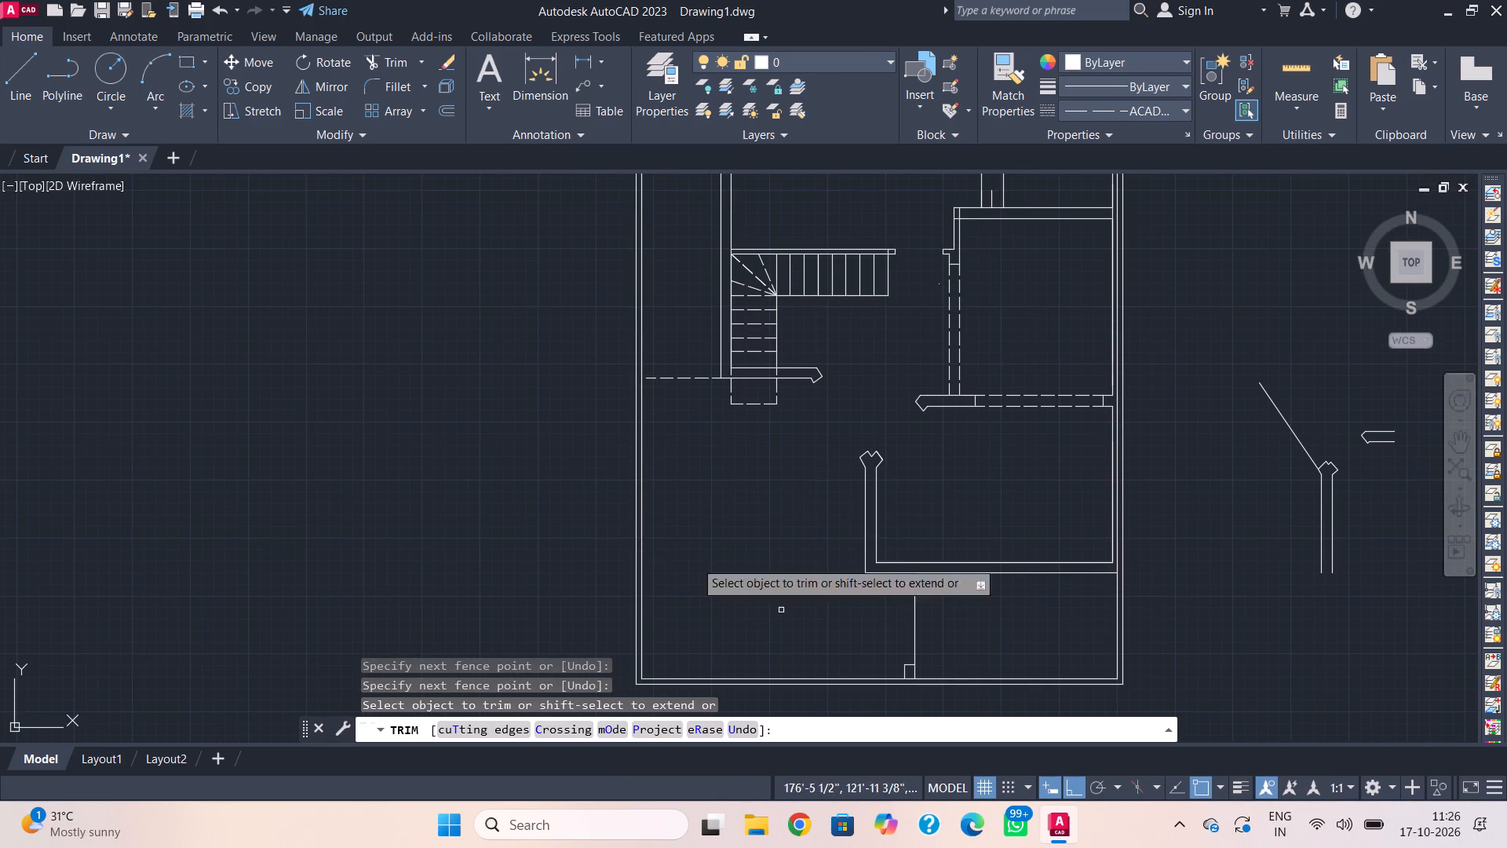
key(Escape)
Extend the dashed line west of the staircase to the west boundary wall's inner face.
text(ex)
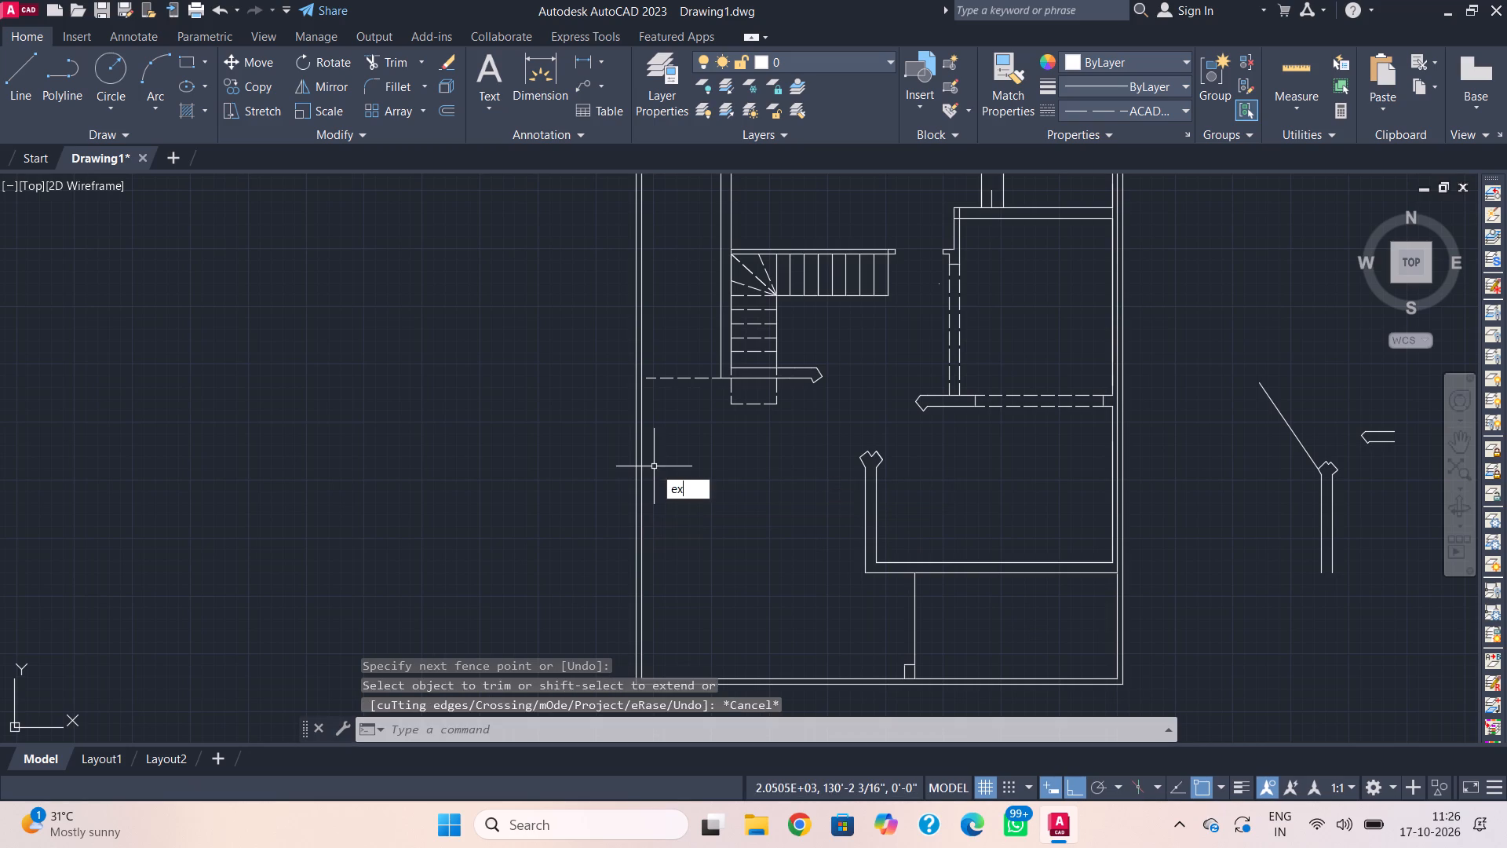
key(space)
drag(678, 415, 671, 407)
click(663, 369)
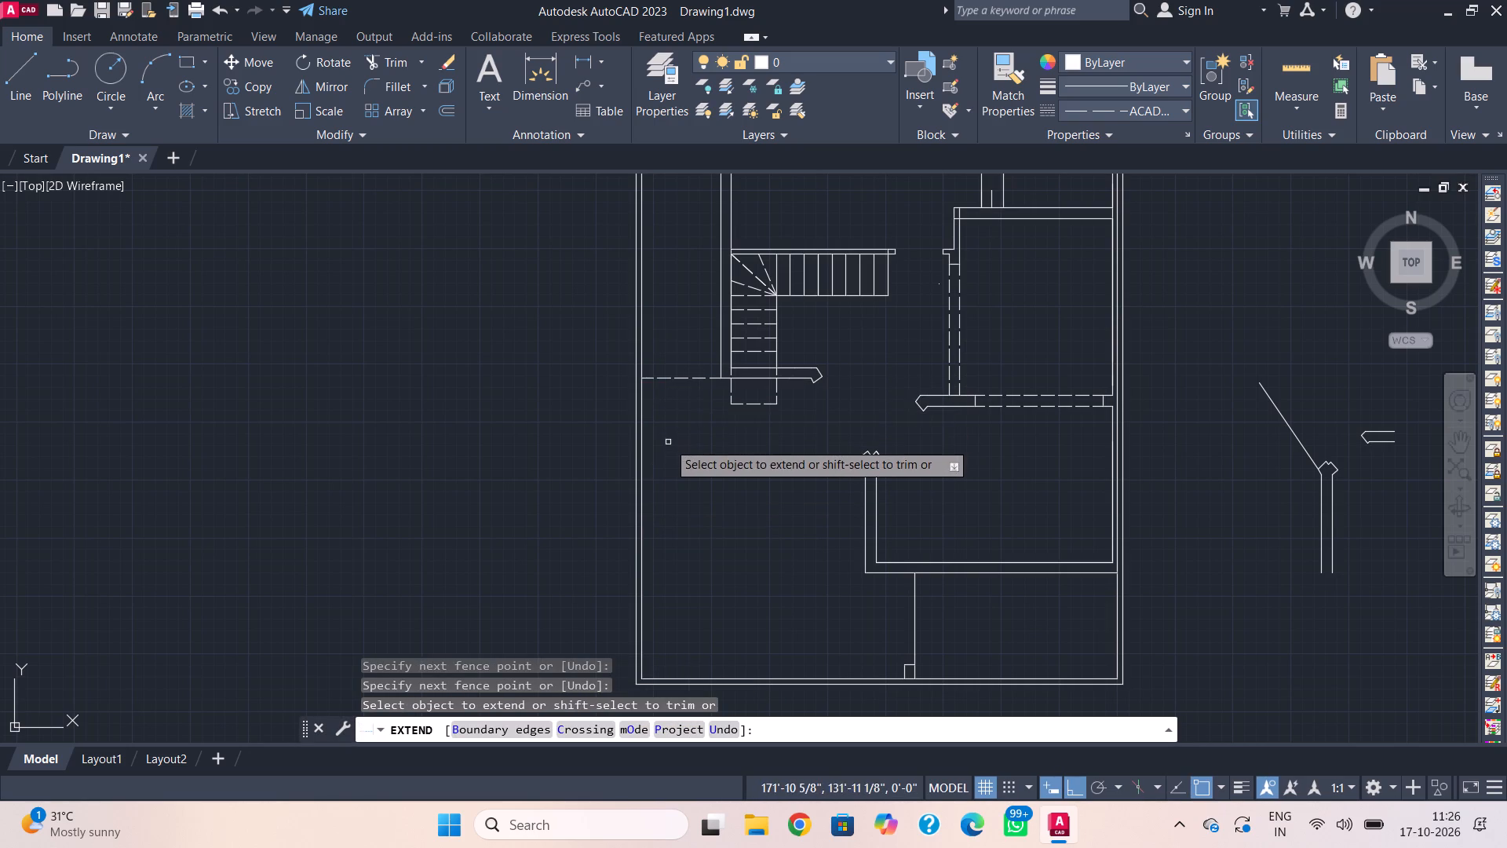
scroll(668, 442, down, 1)
middle_drag(669, 466, 634, 574)
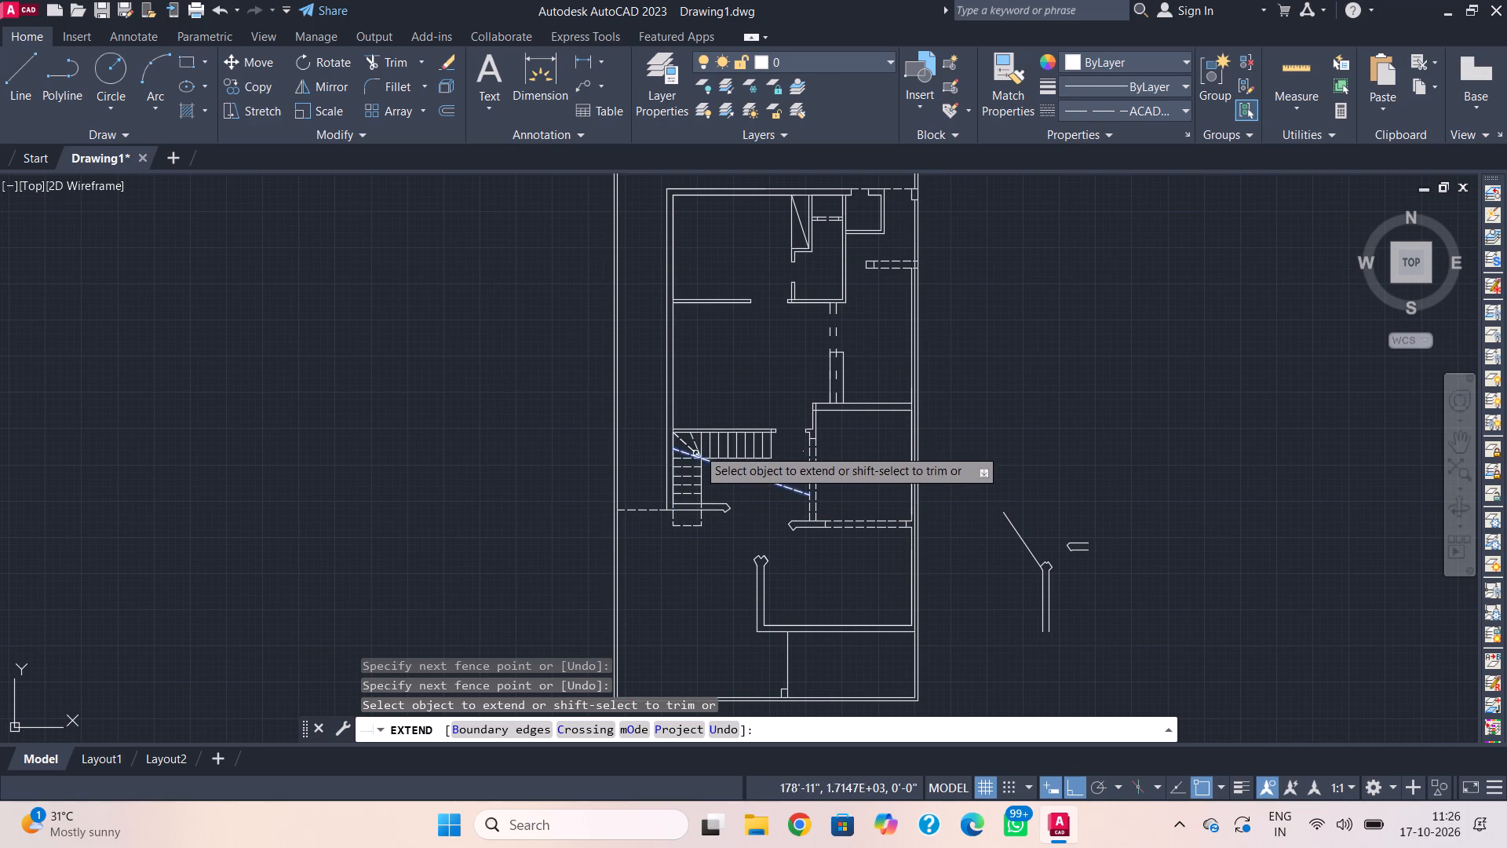
middle_drag(699, 460, 679, 527)
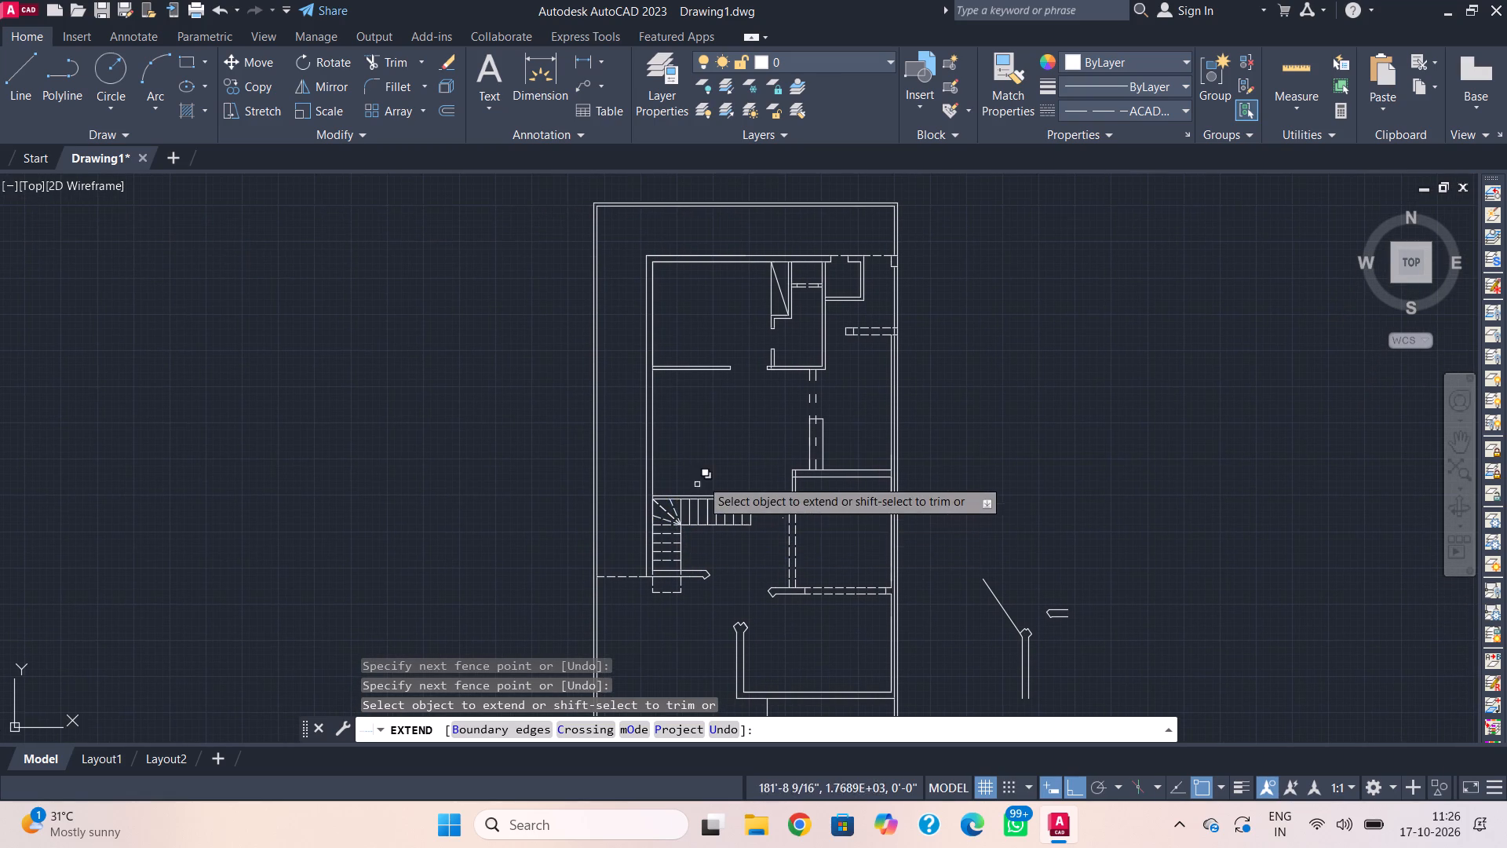
key(Escape)
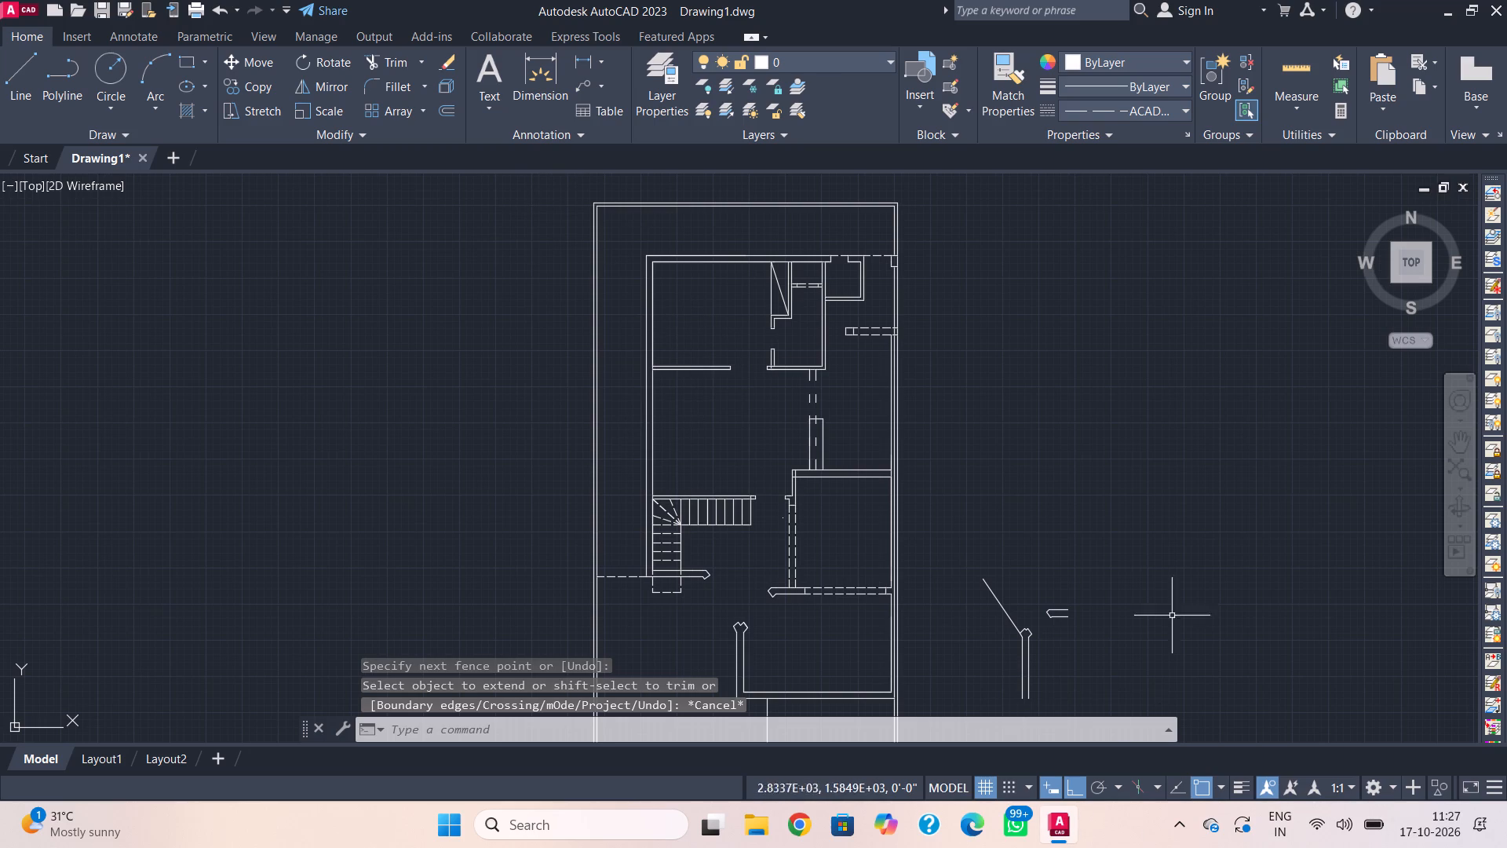
Minimize the drawing window and launch the Fuji app from the desktop.
click(1447, 17)
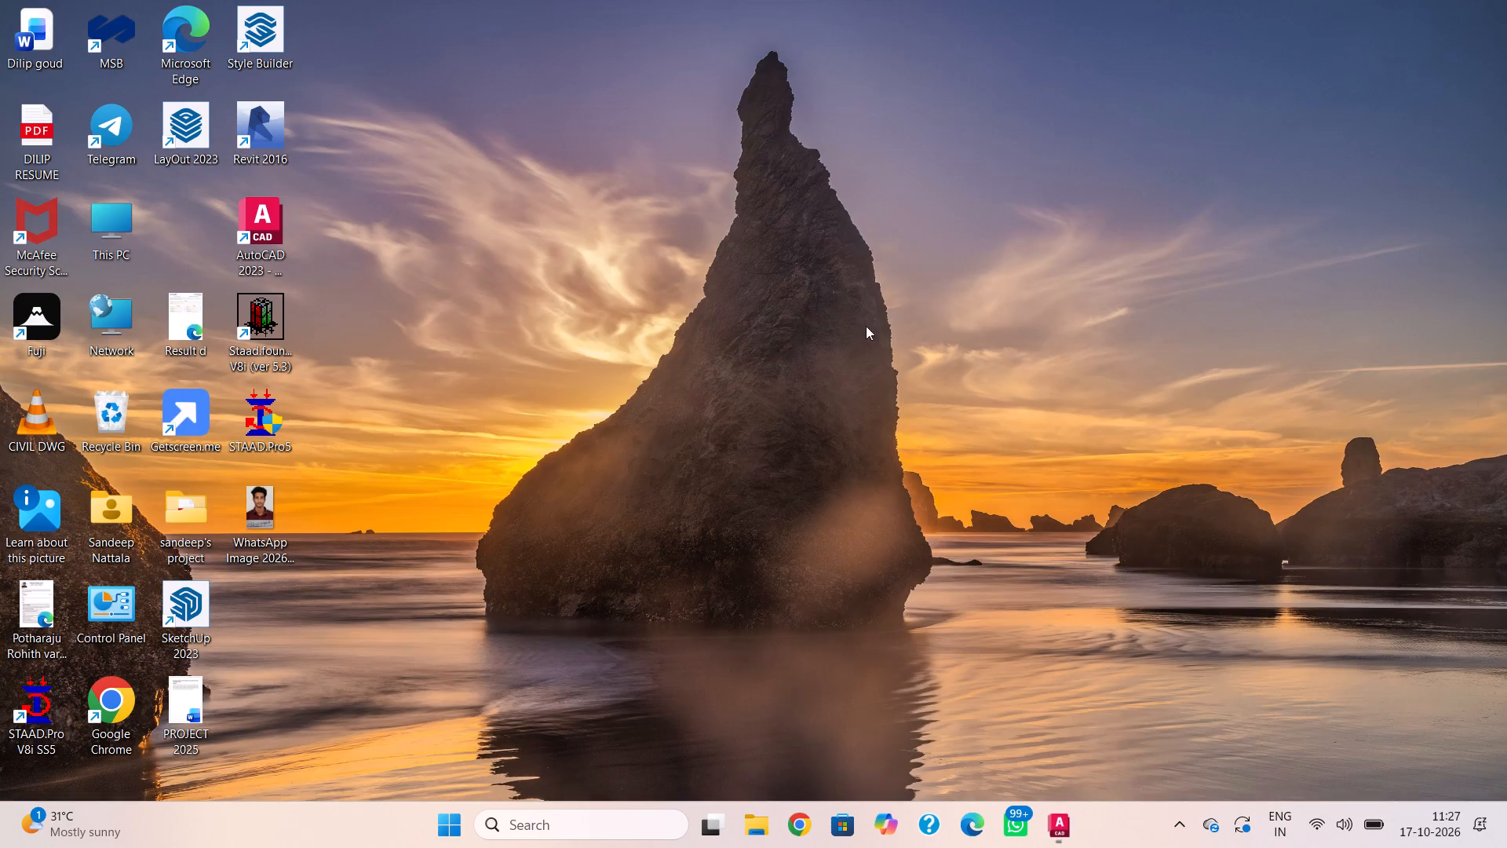
click(31, 345)
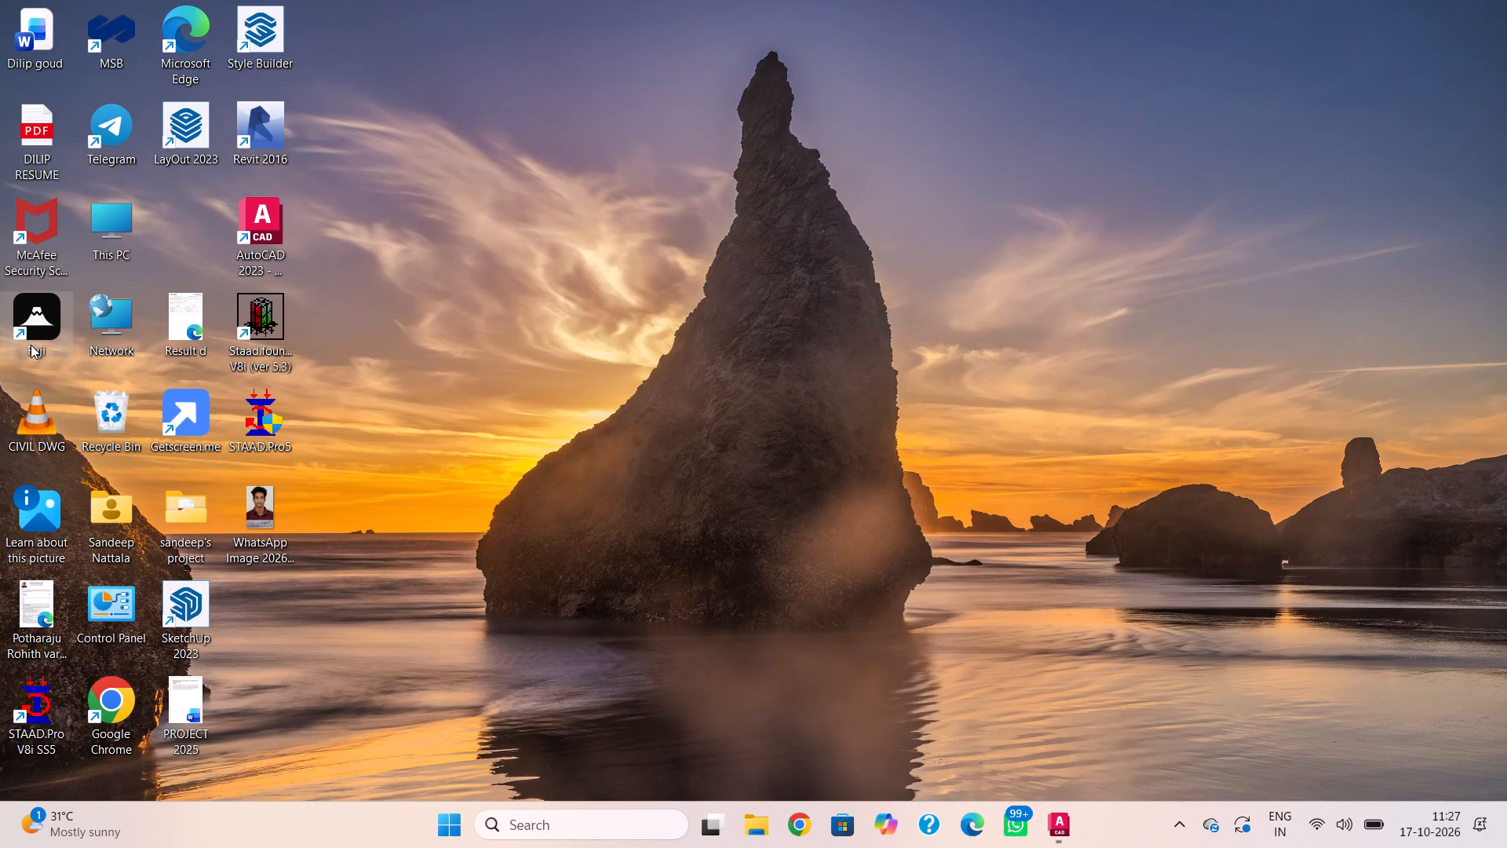
double_click(32, 336)
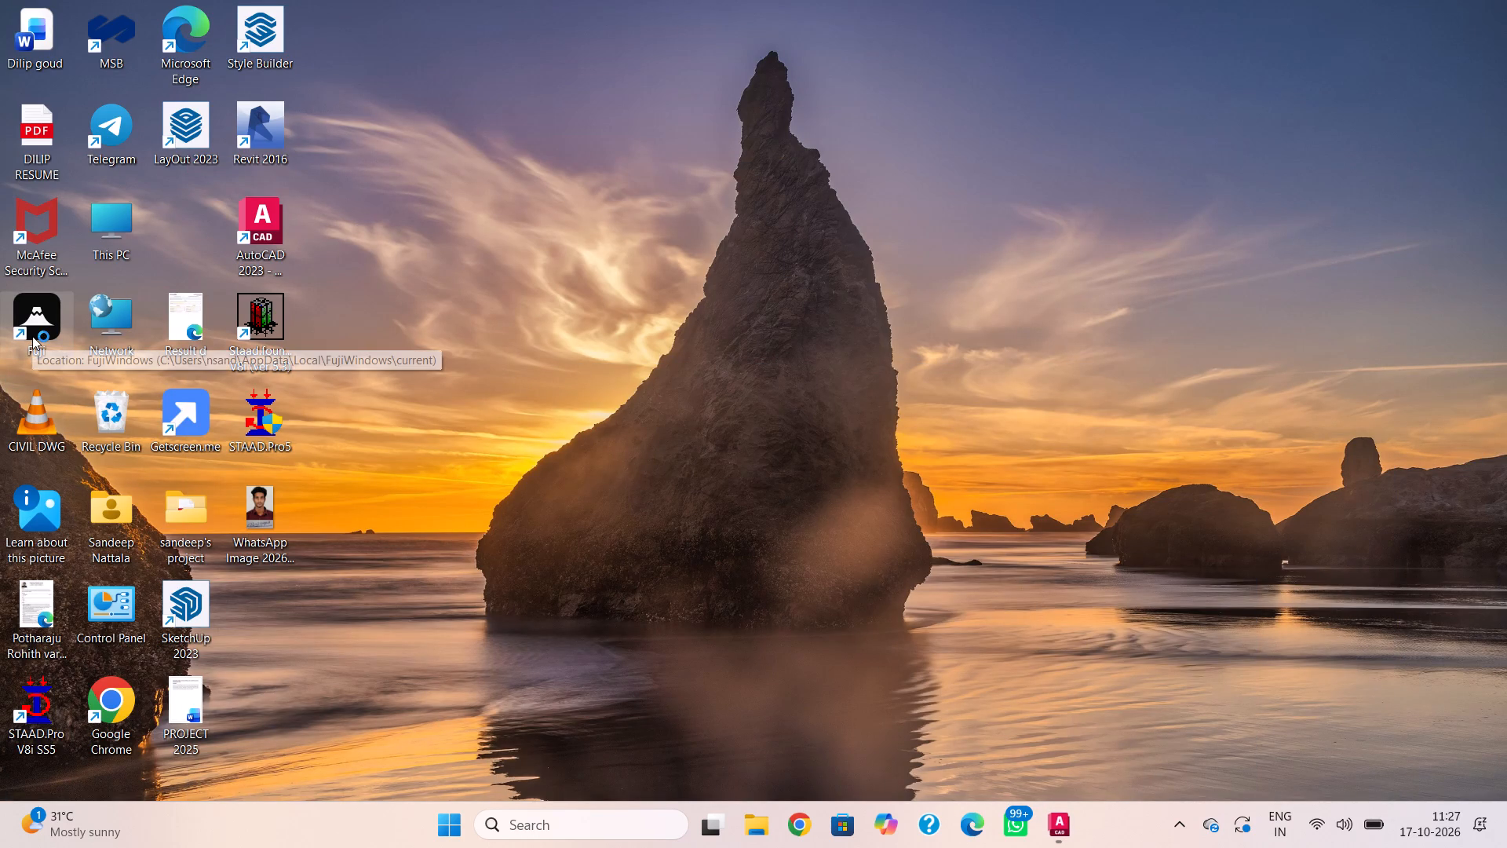
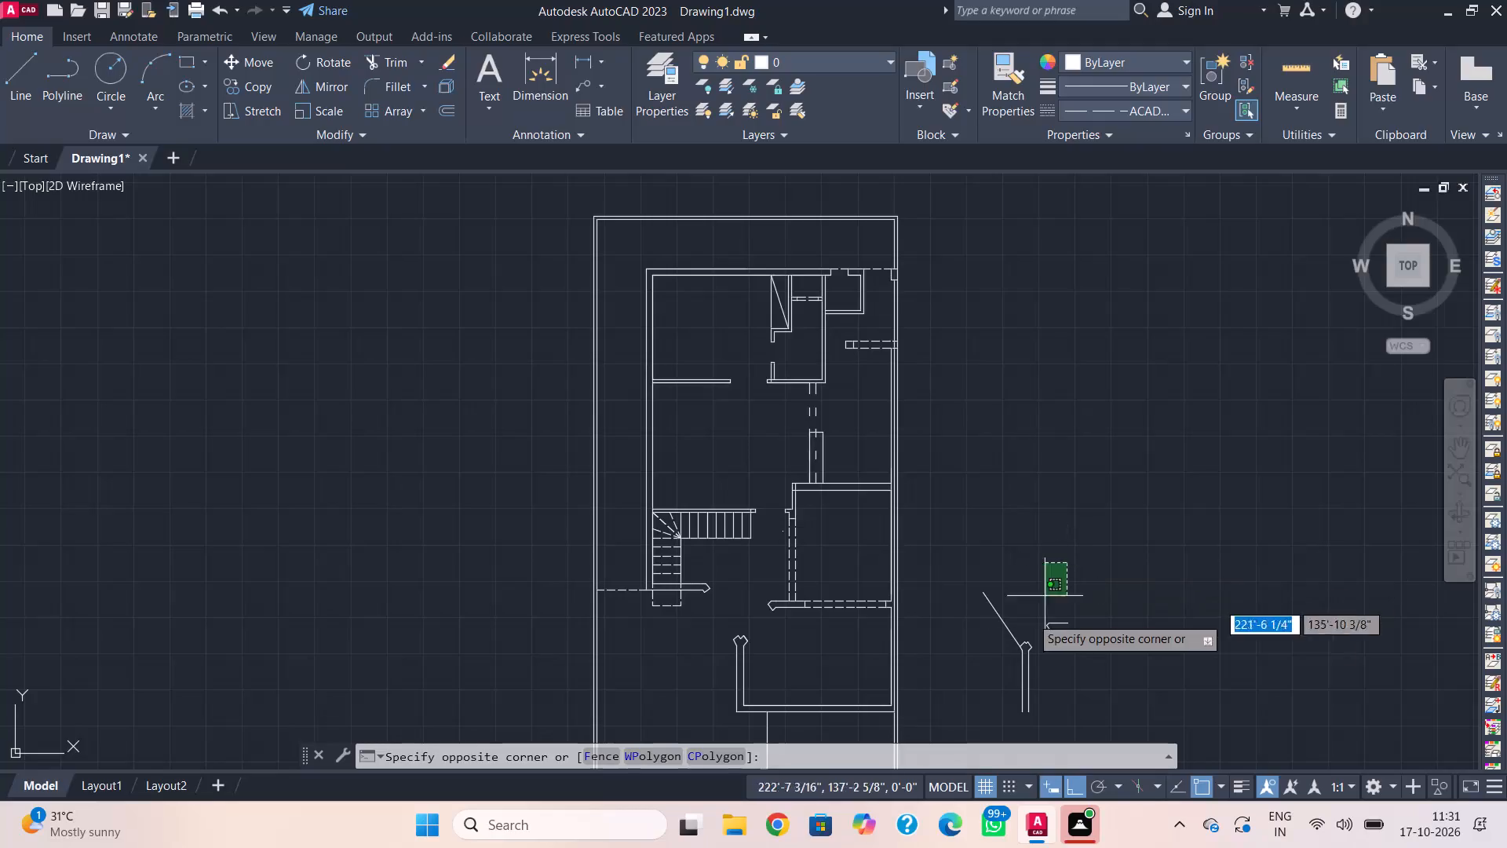
Erase the leftover wall stub, diagonal line and small loose objects lying outside the plan, east of the boundary wall.
click(987, 687)
key(Delete)
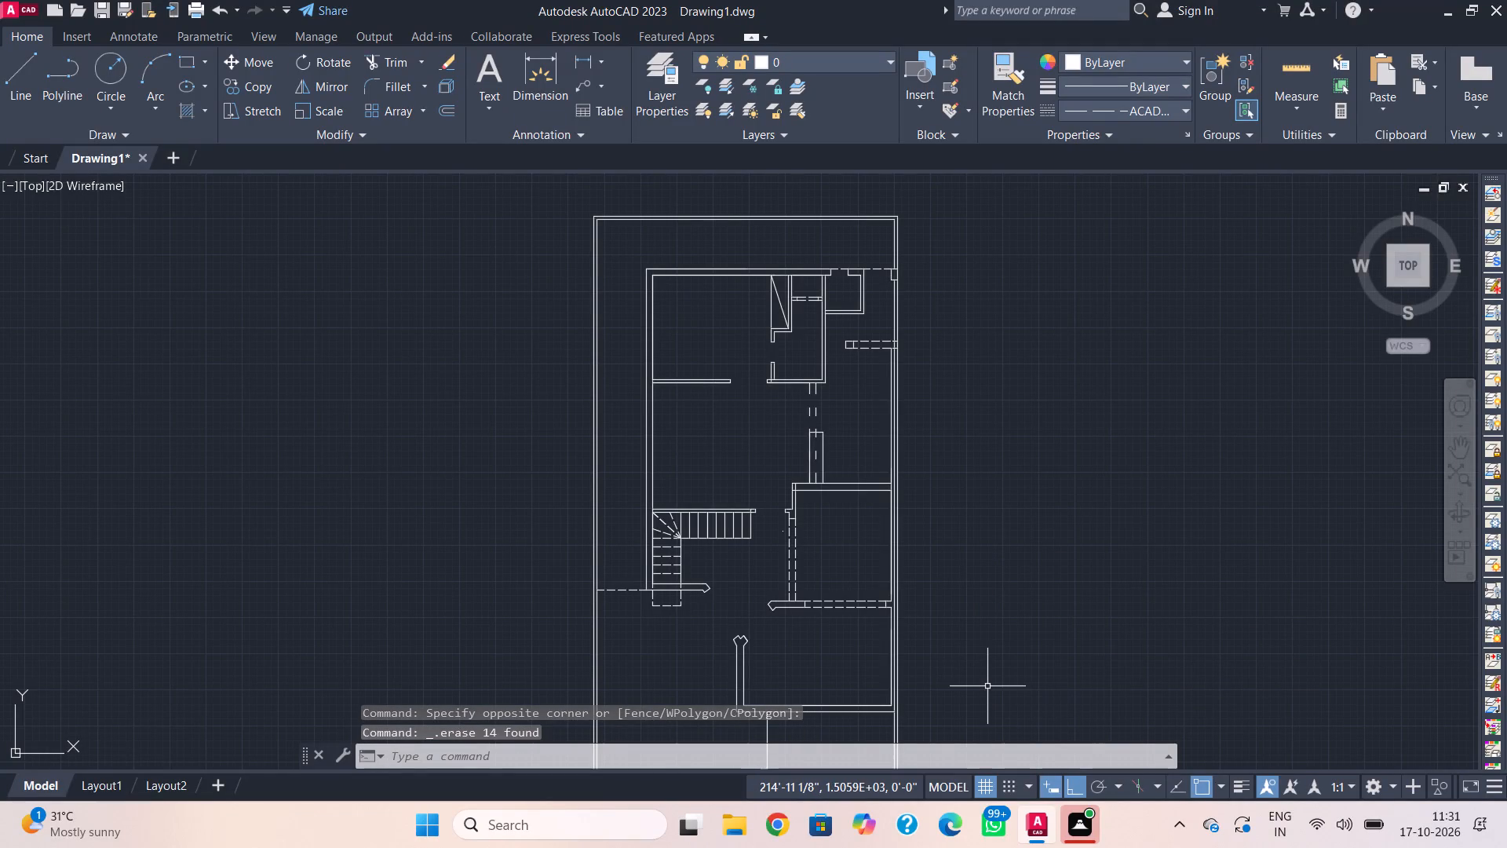
Switch to the Fuji app to check the recording run and floor plan brief, and return to the AutoCAD drawing.
click(1071, 828)
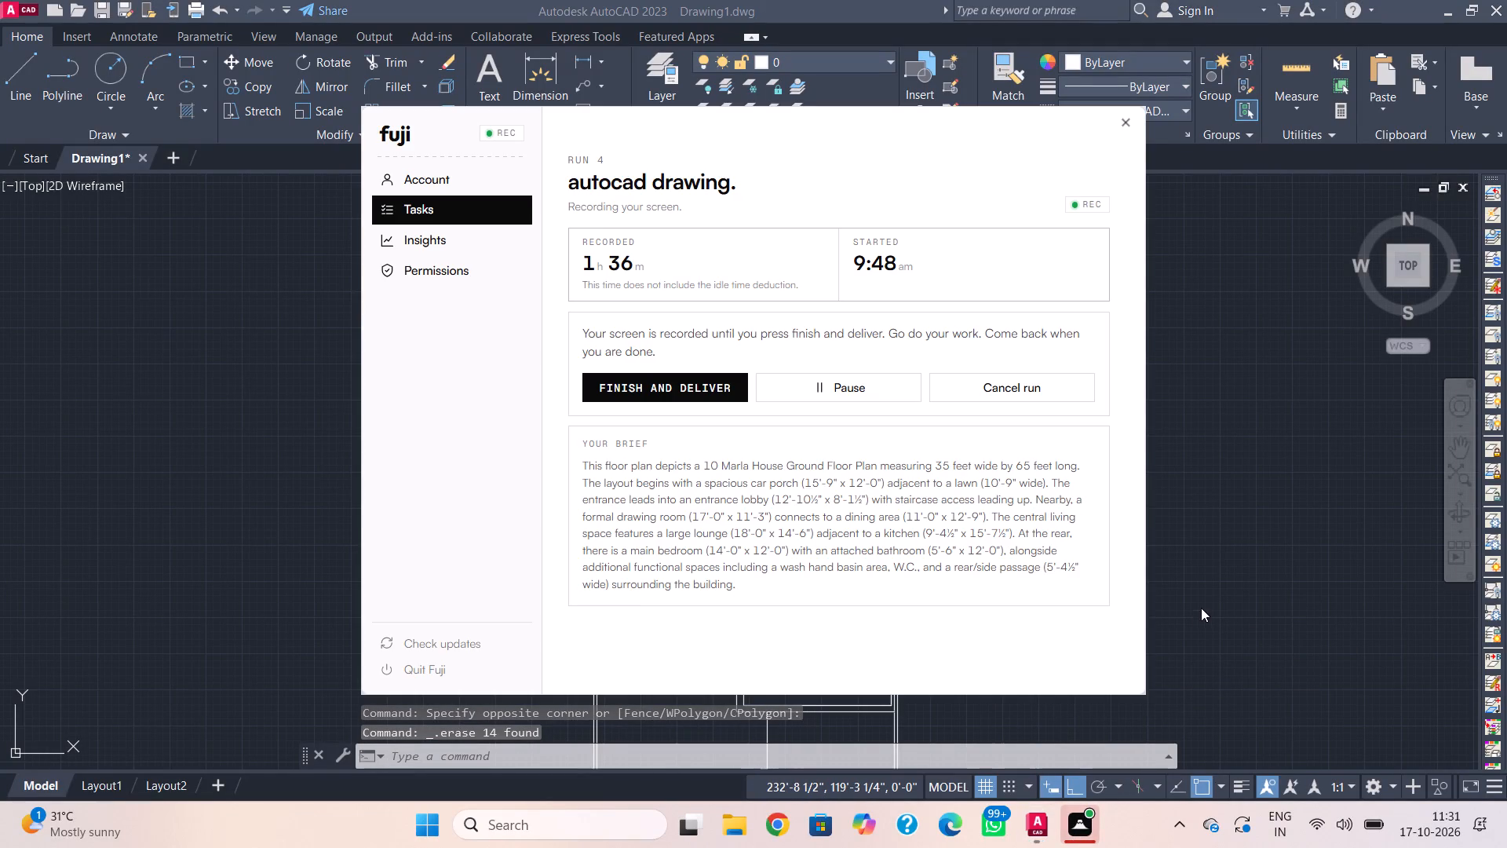
click(1192, 214)
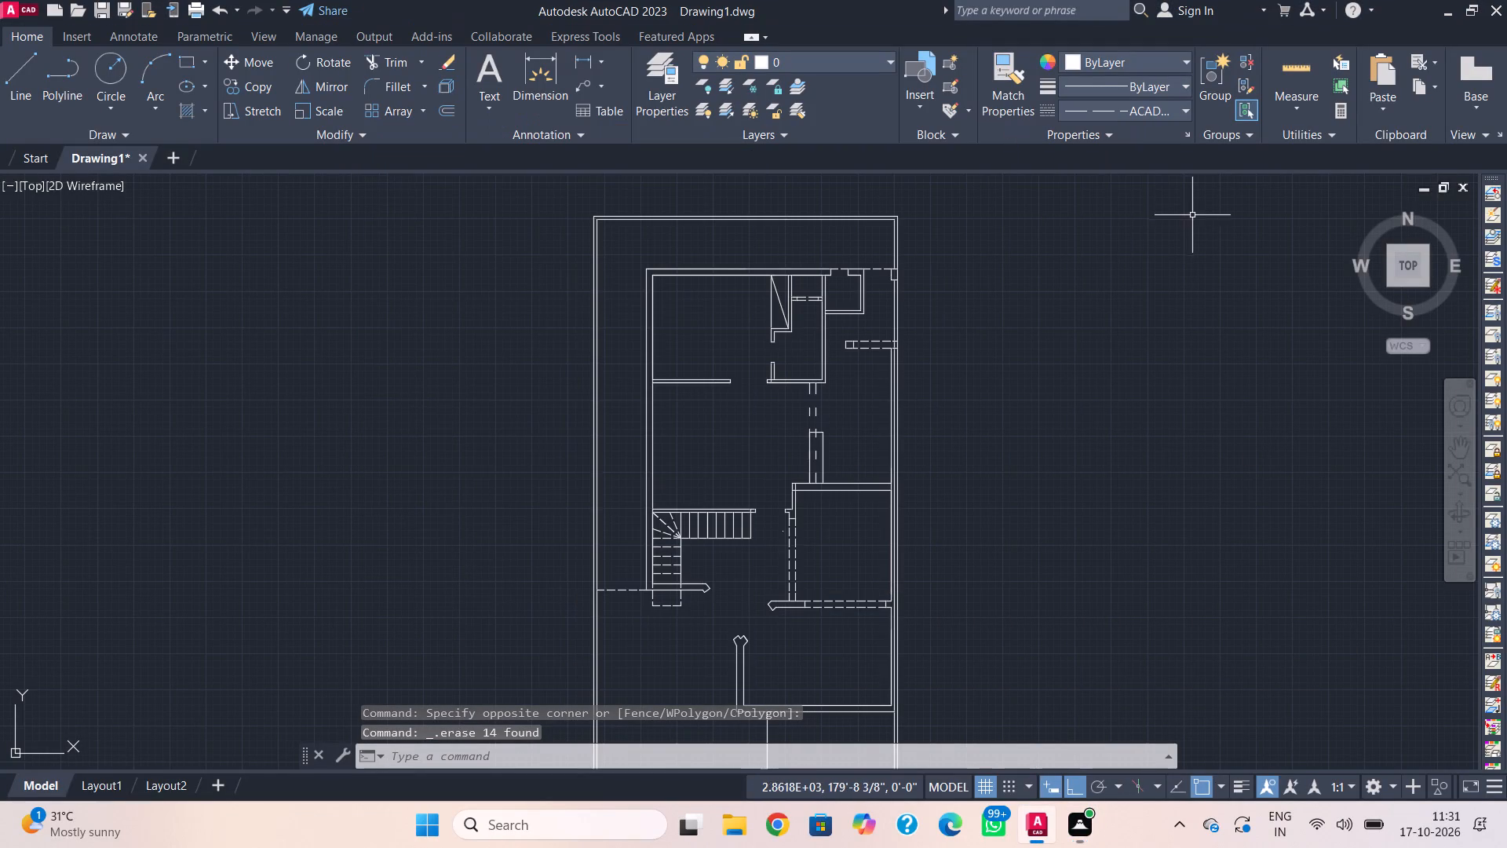
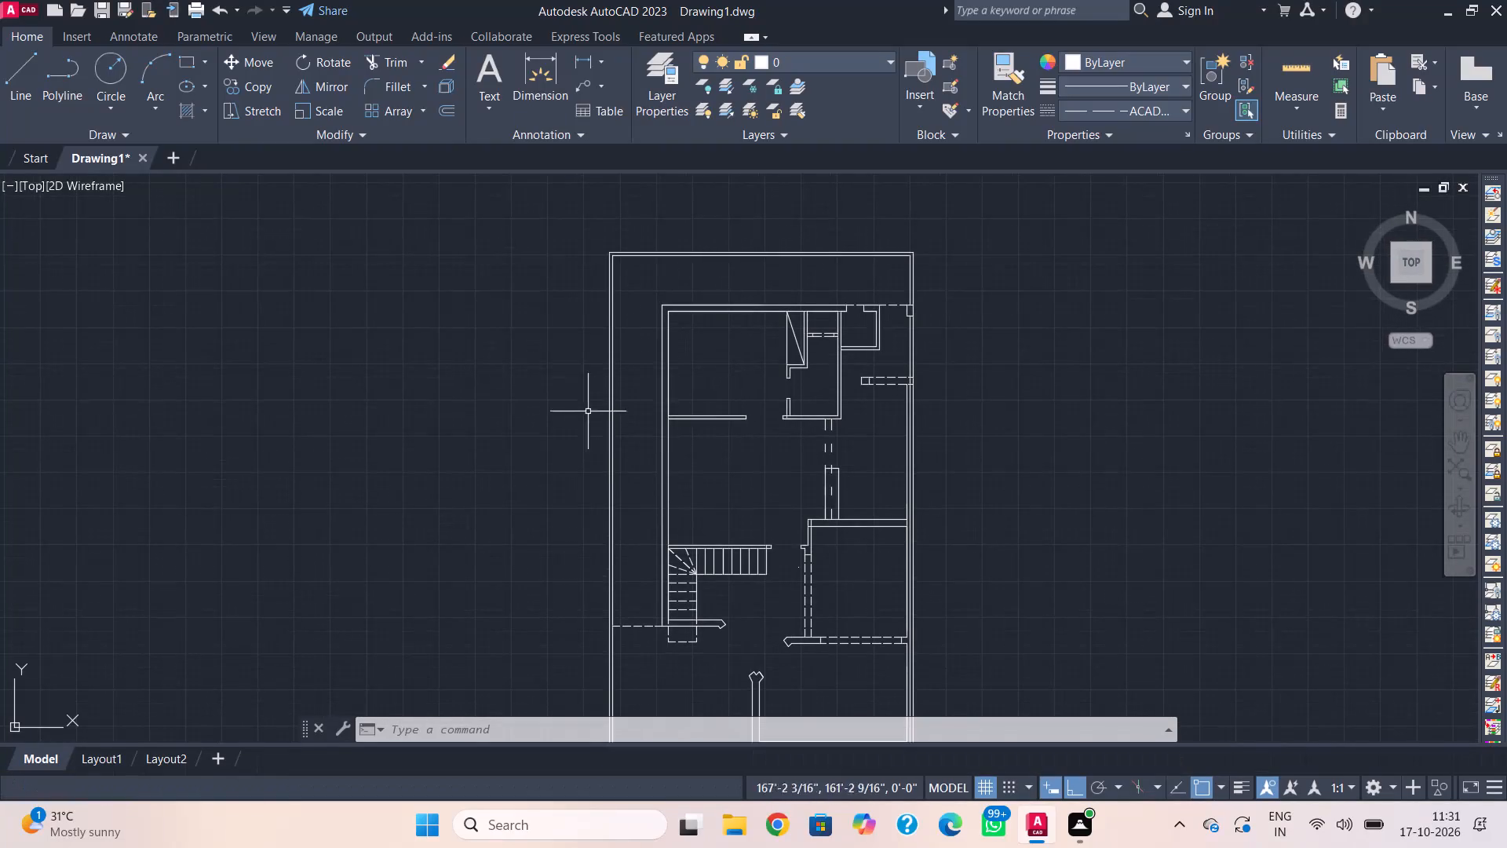
Add a multiline text label reading BED ROOM with 14'-0"X12'-0" on a second line in the plan's northwest room.
click(502, 76)
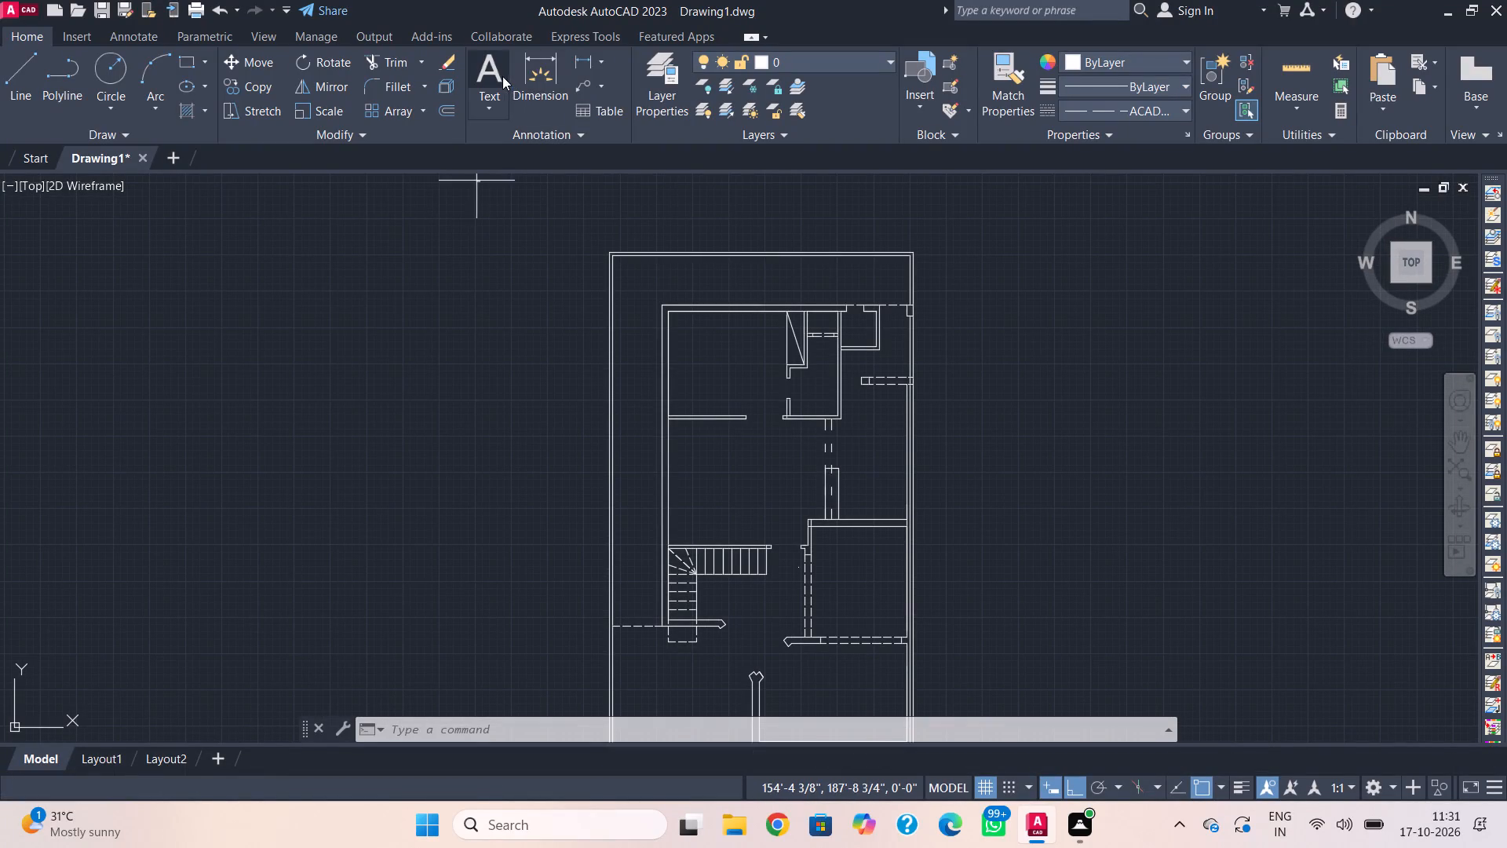
click(693, 356)
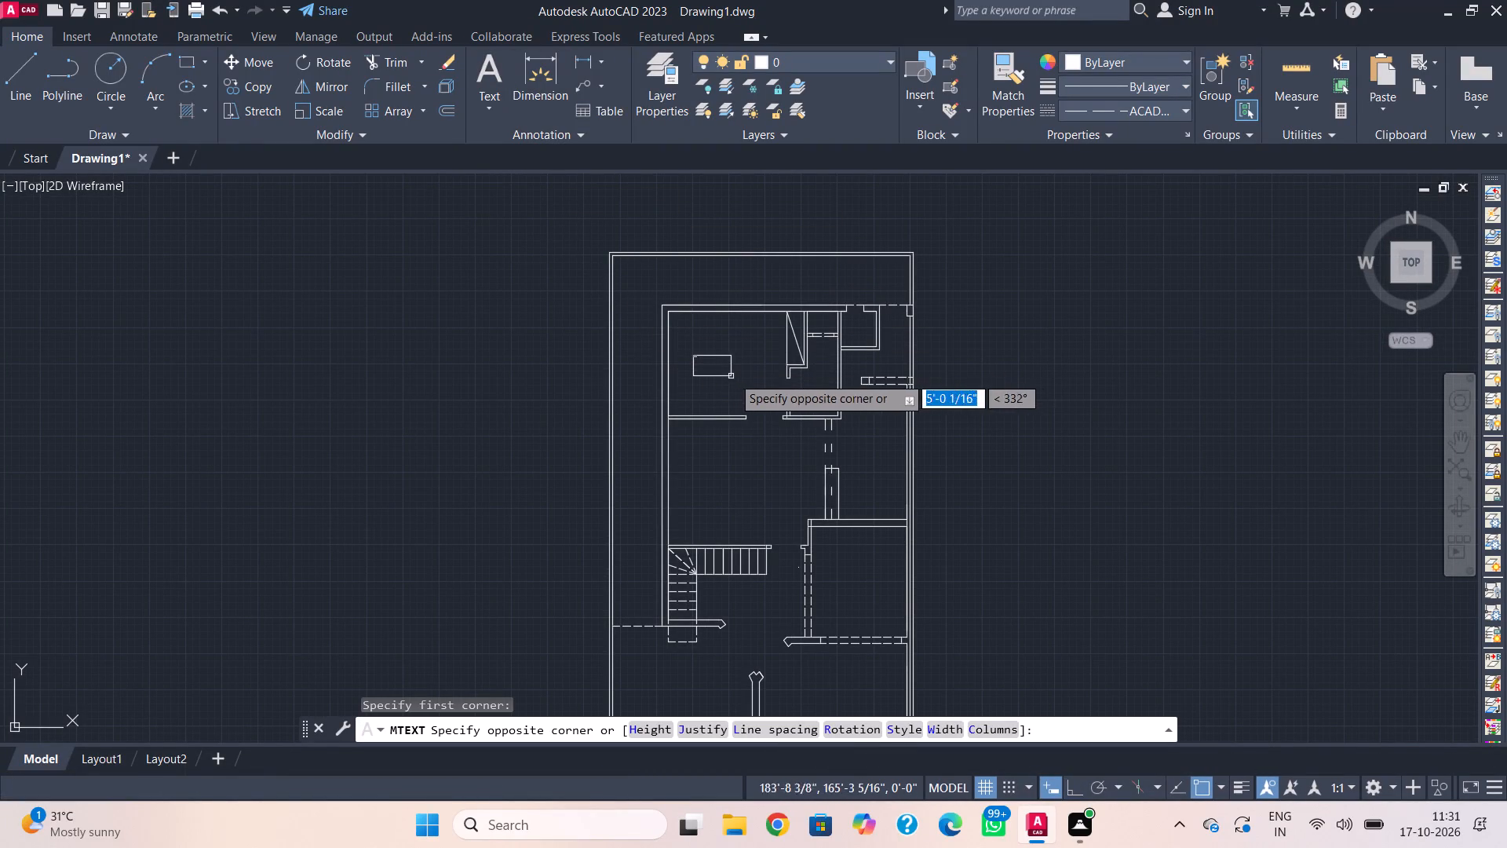
click(747, 367)
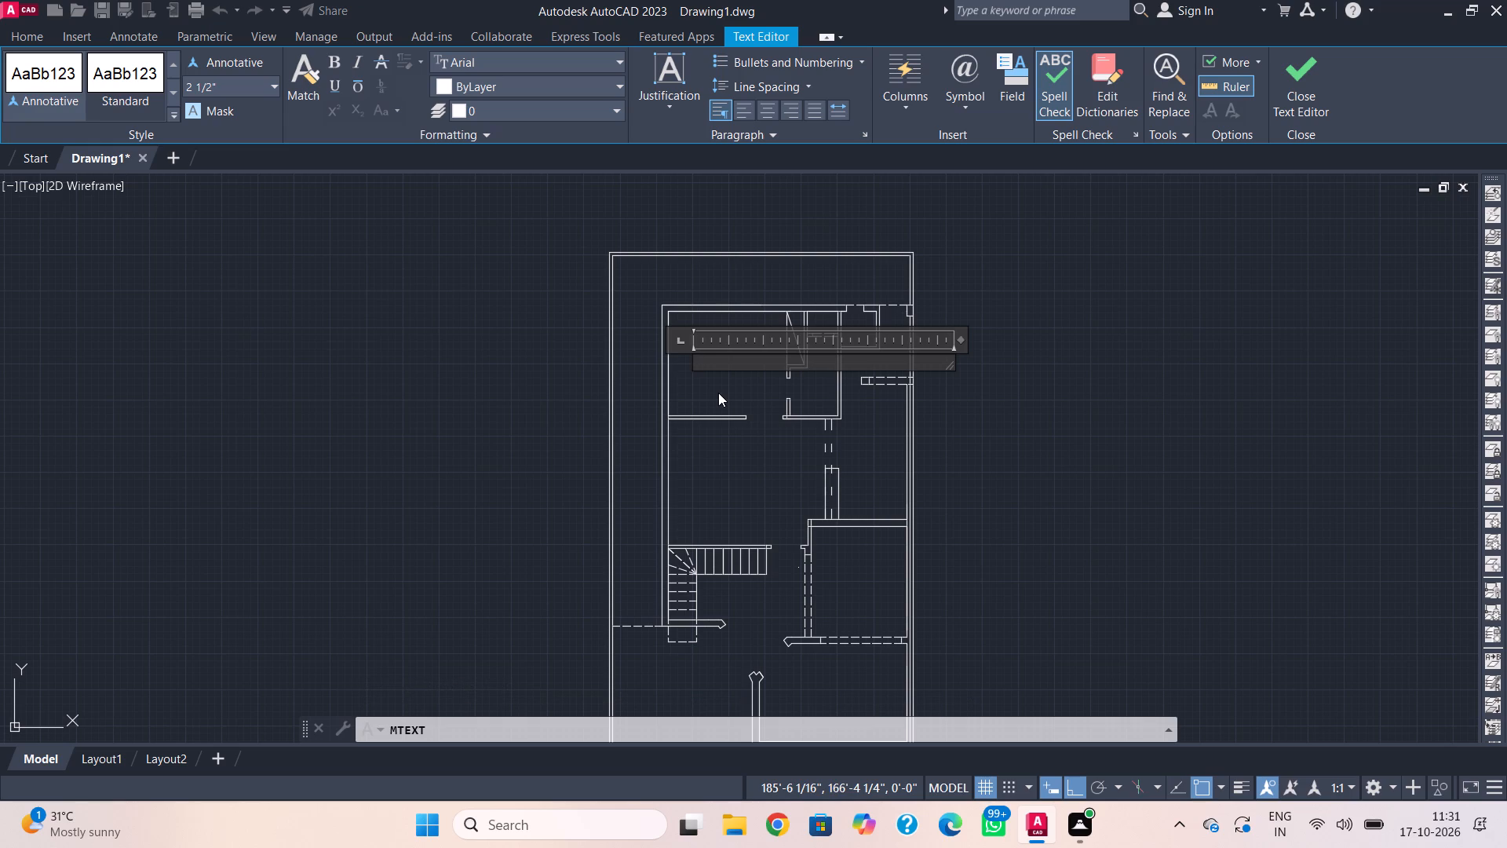
text(BED ROOM)
key(space)
key(Return)
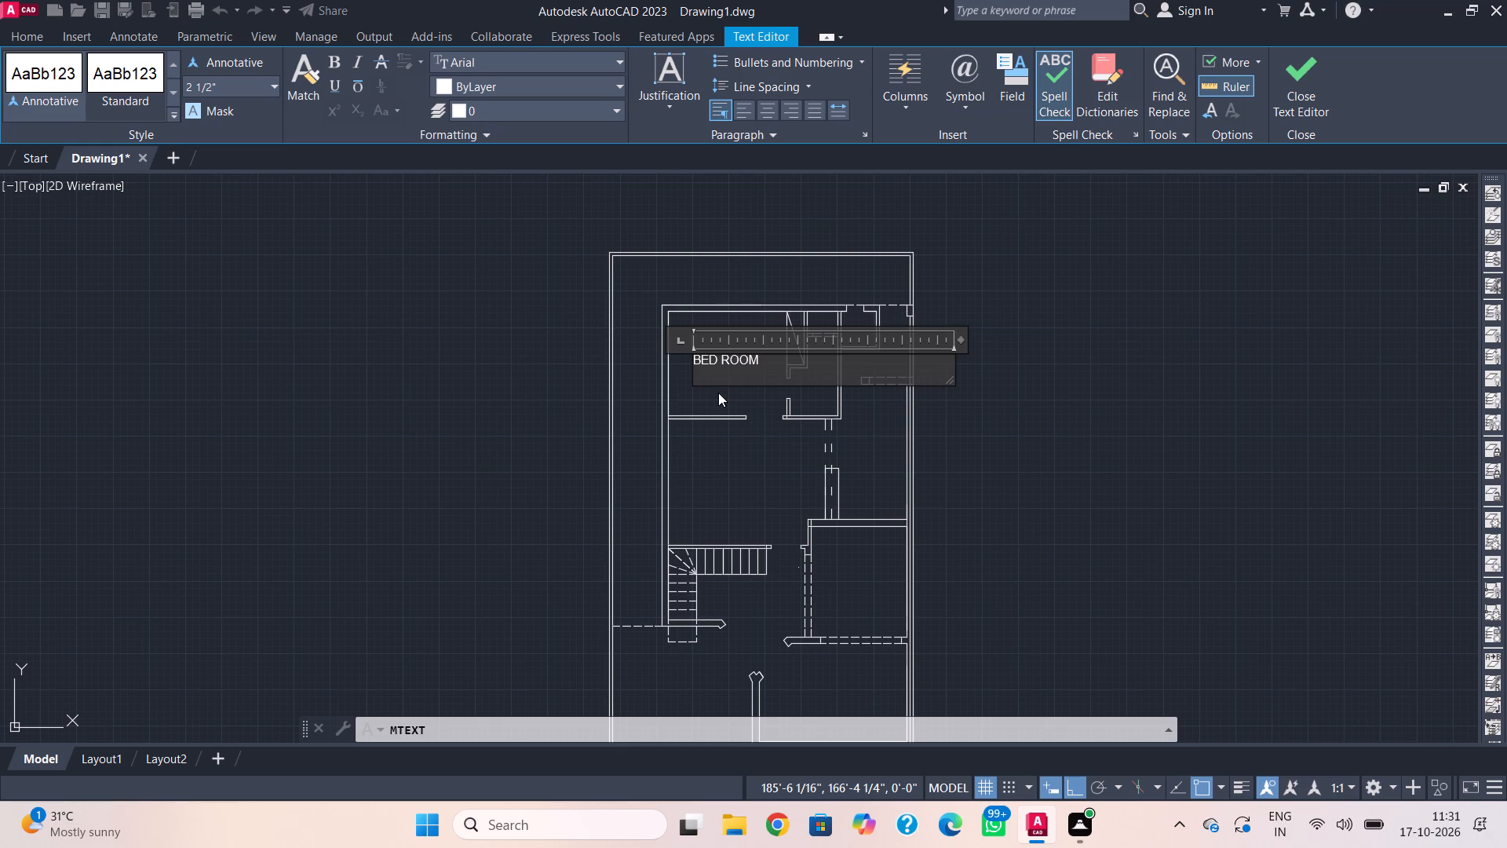
text(14')
key(minus)
text(0")
key(x)
text(12')
key(minus)
key(0)
key(shift+quotedbl)
click(858, 474)
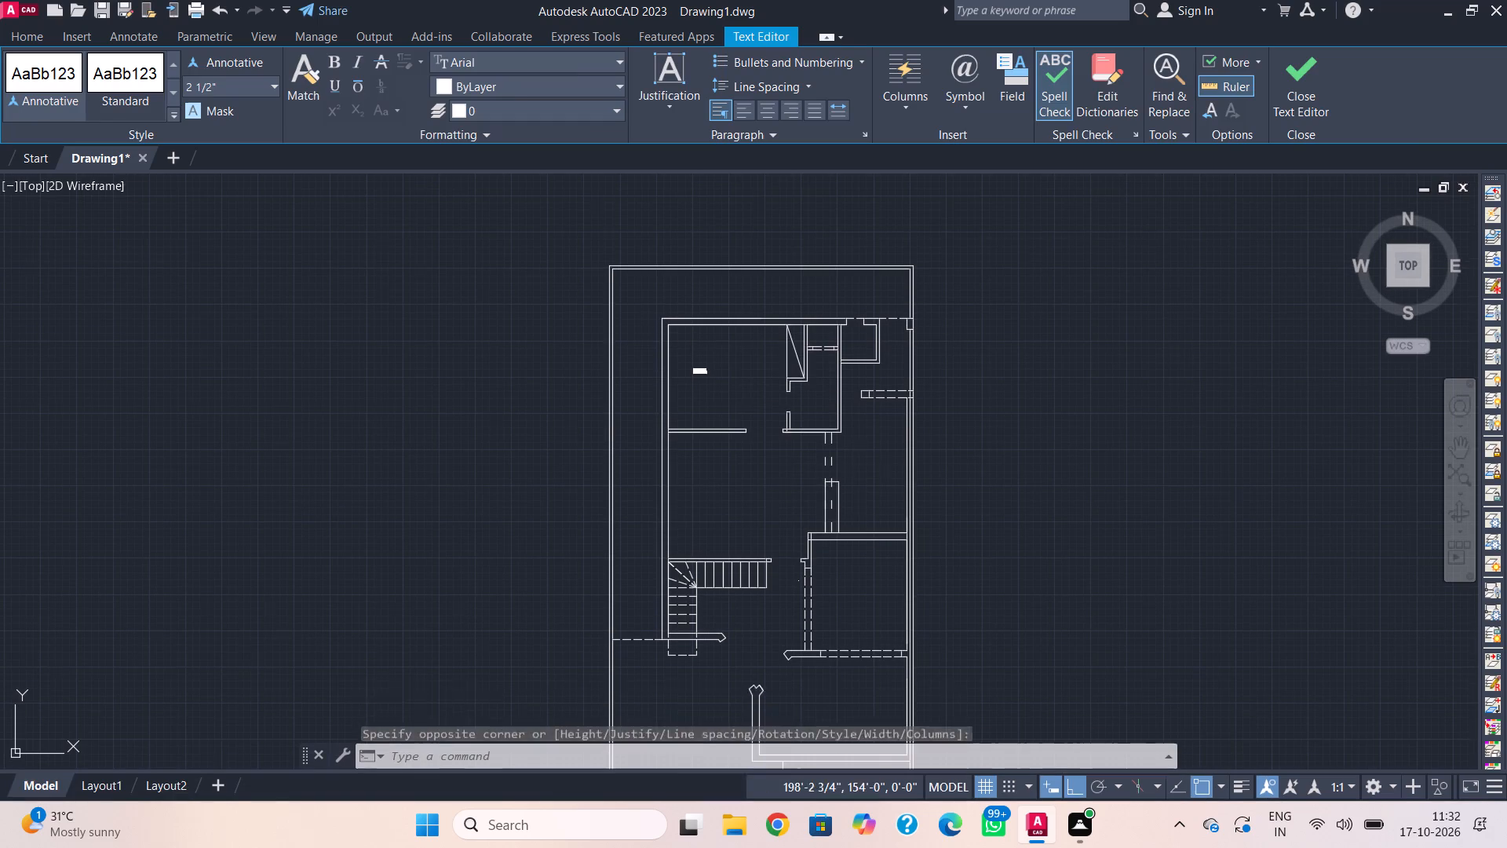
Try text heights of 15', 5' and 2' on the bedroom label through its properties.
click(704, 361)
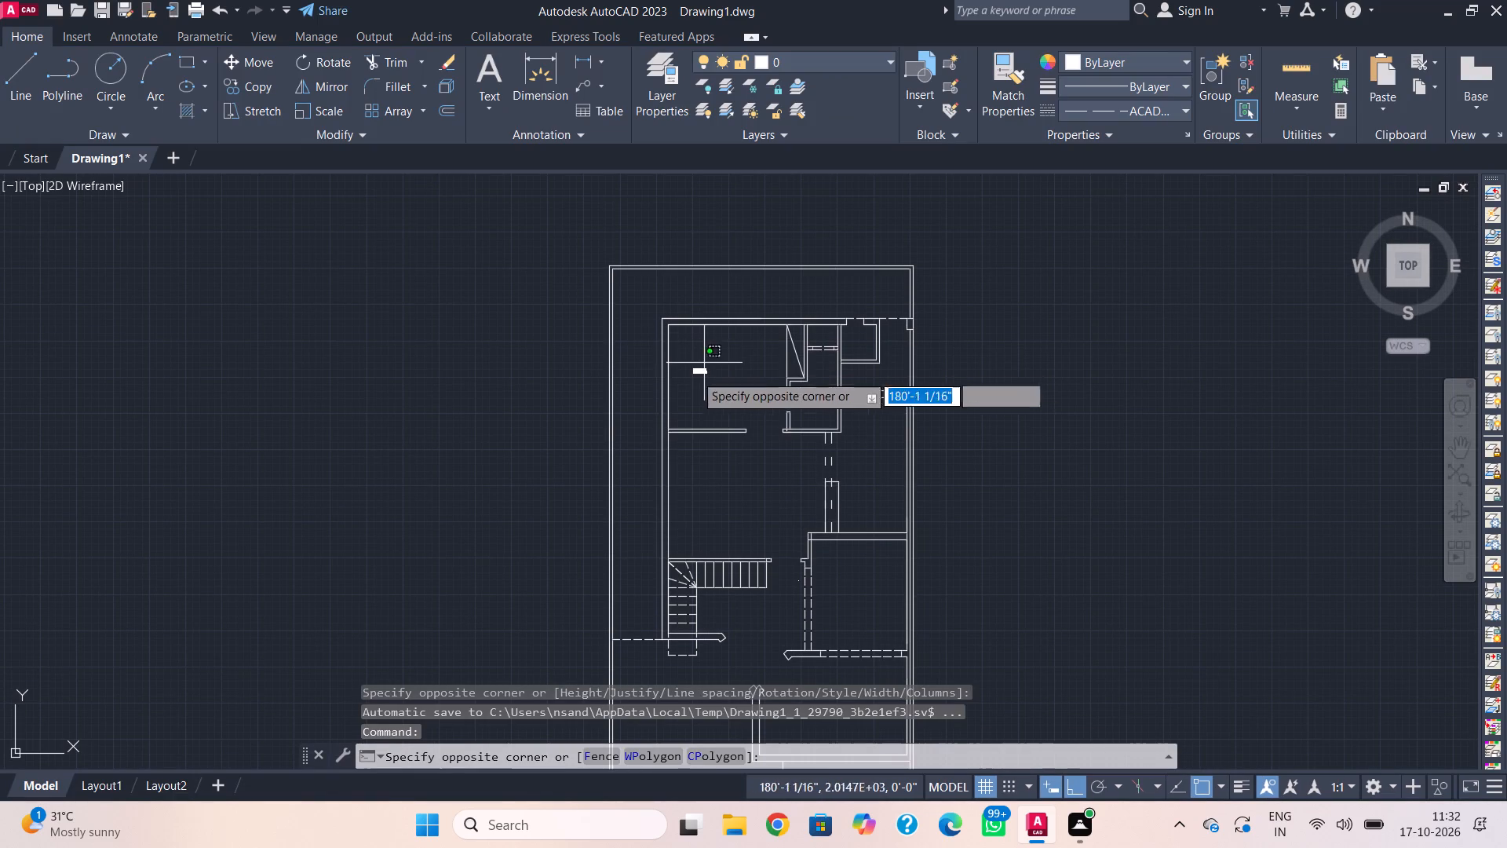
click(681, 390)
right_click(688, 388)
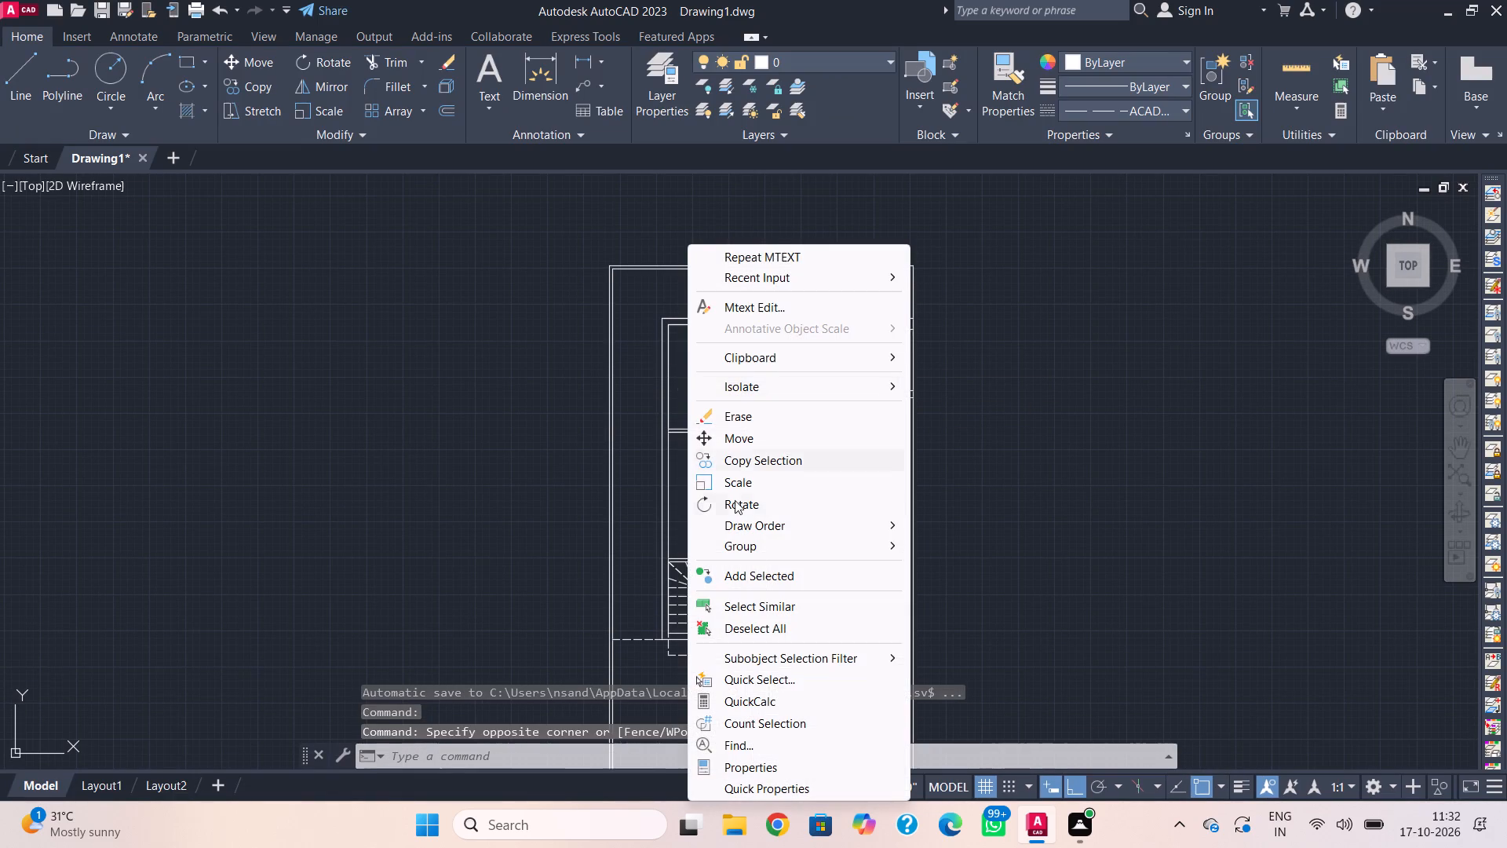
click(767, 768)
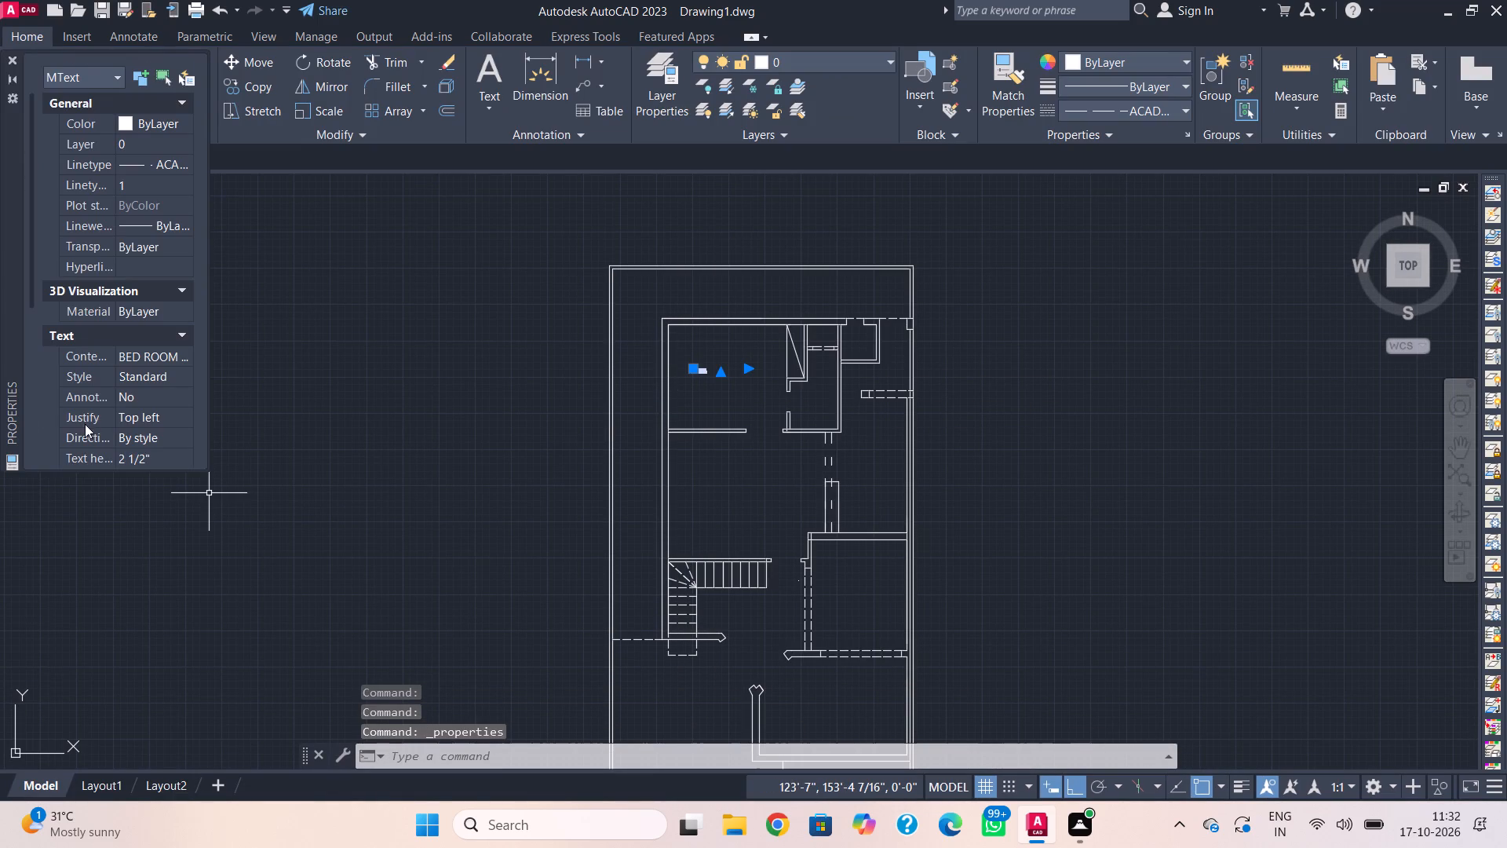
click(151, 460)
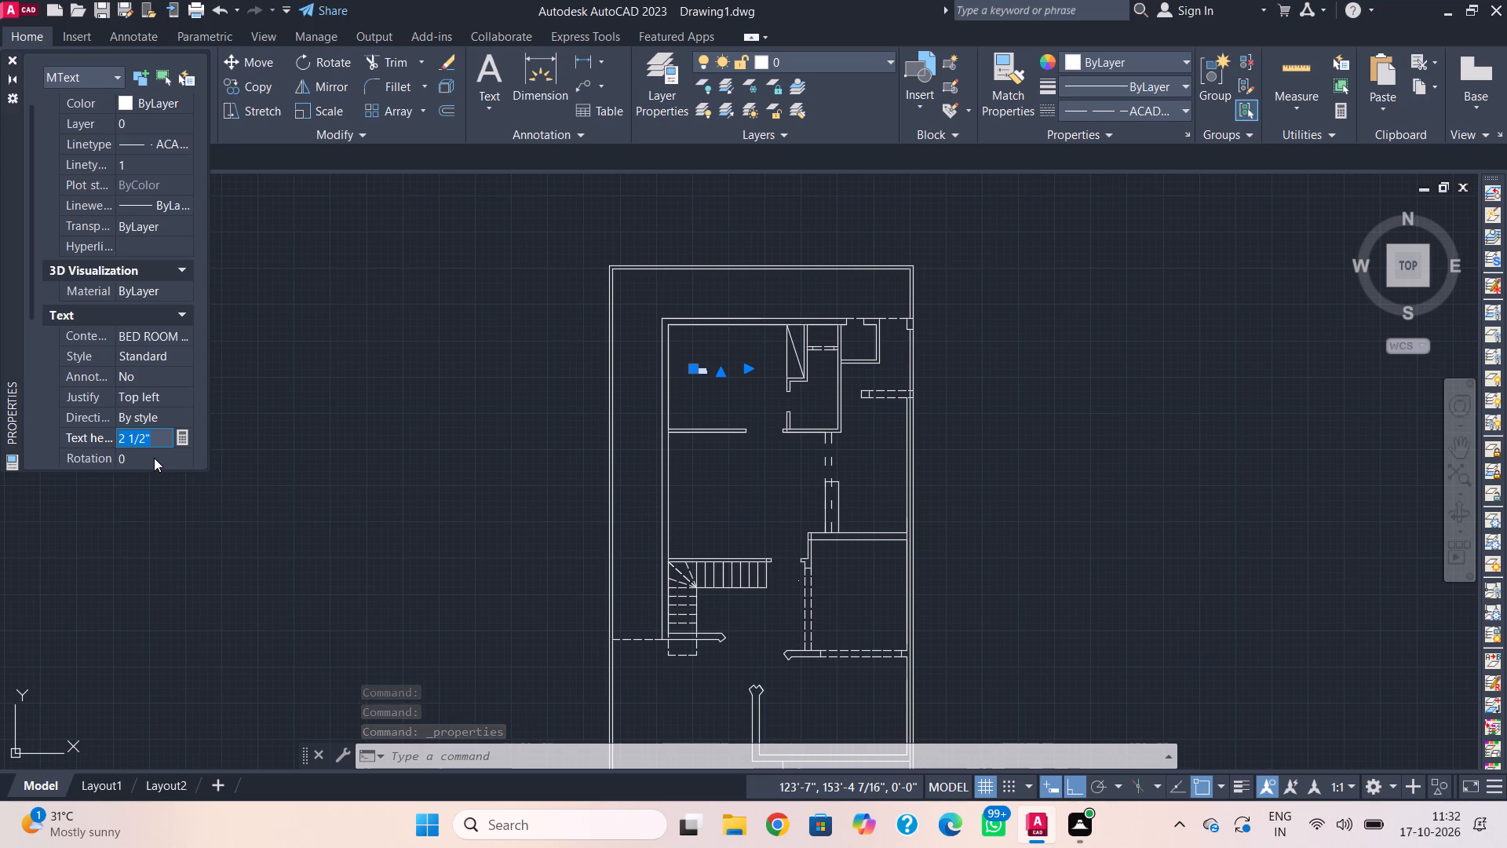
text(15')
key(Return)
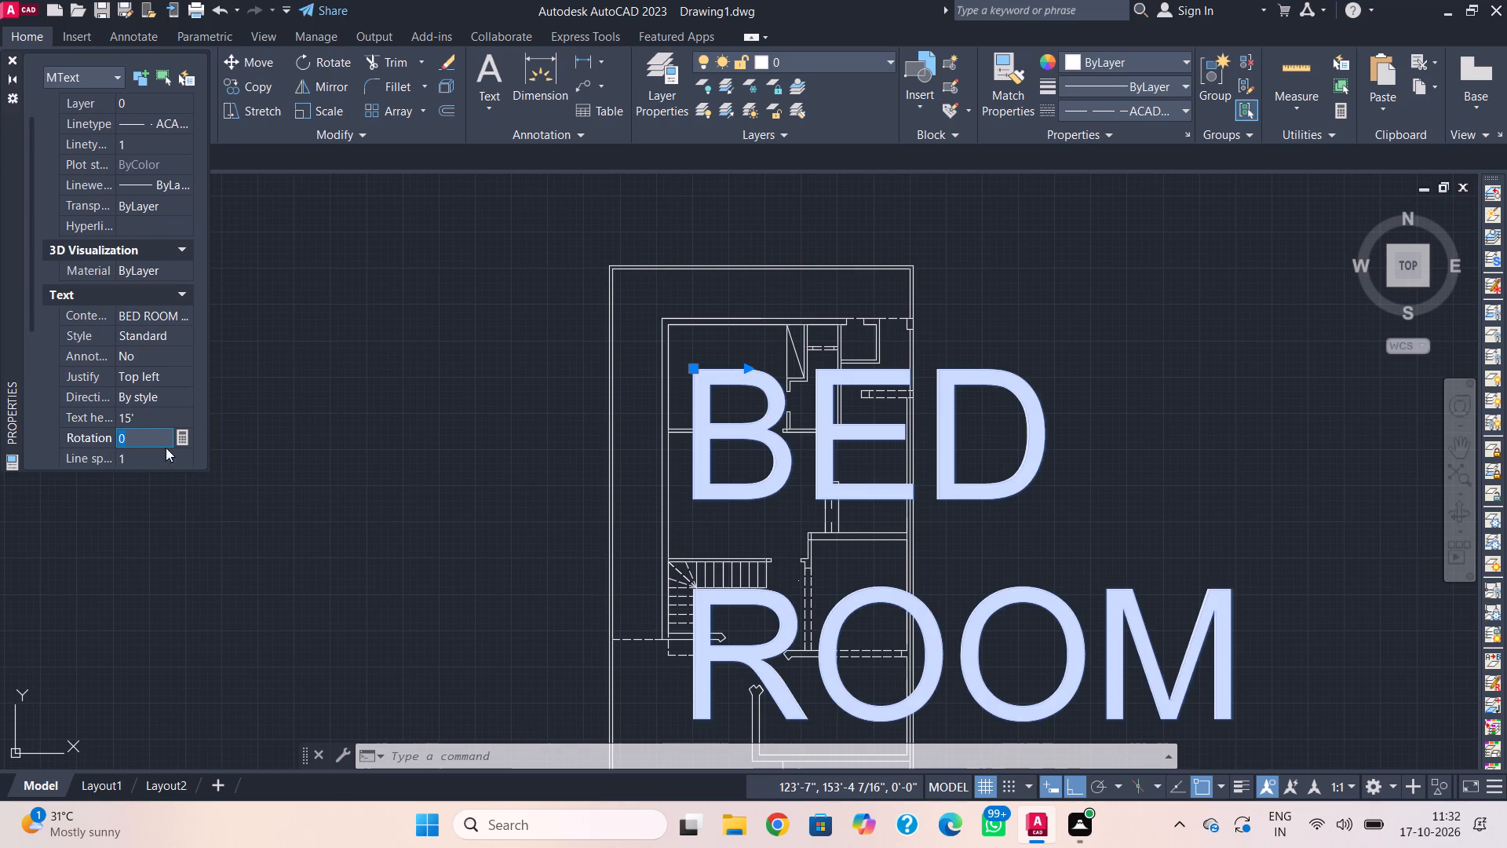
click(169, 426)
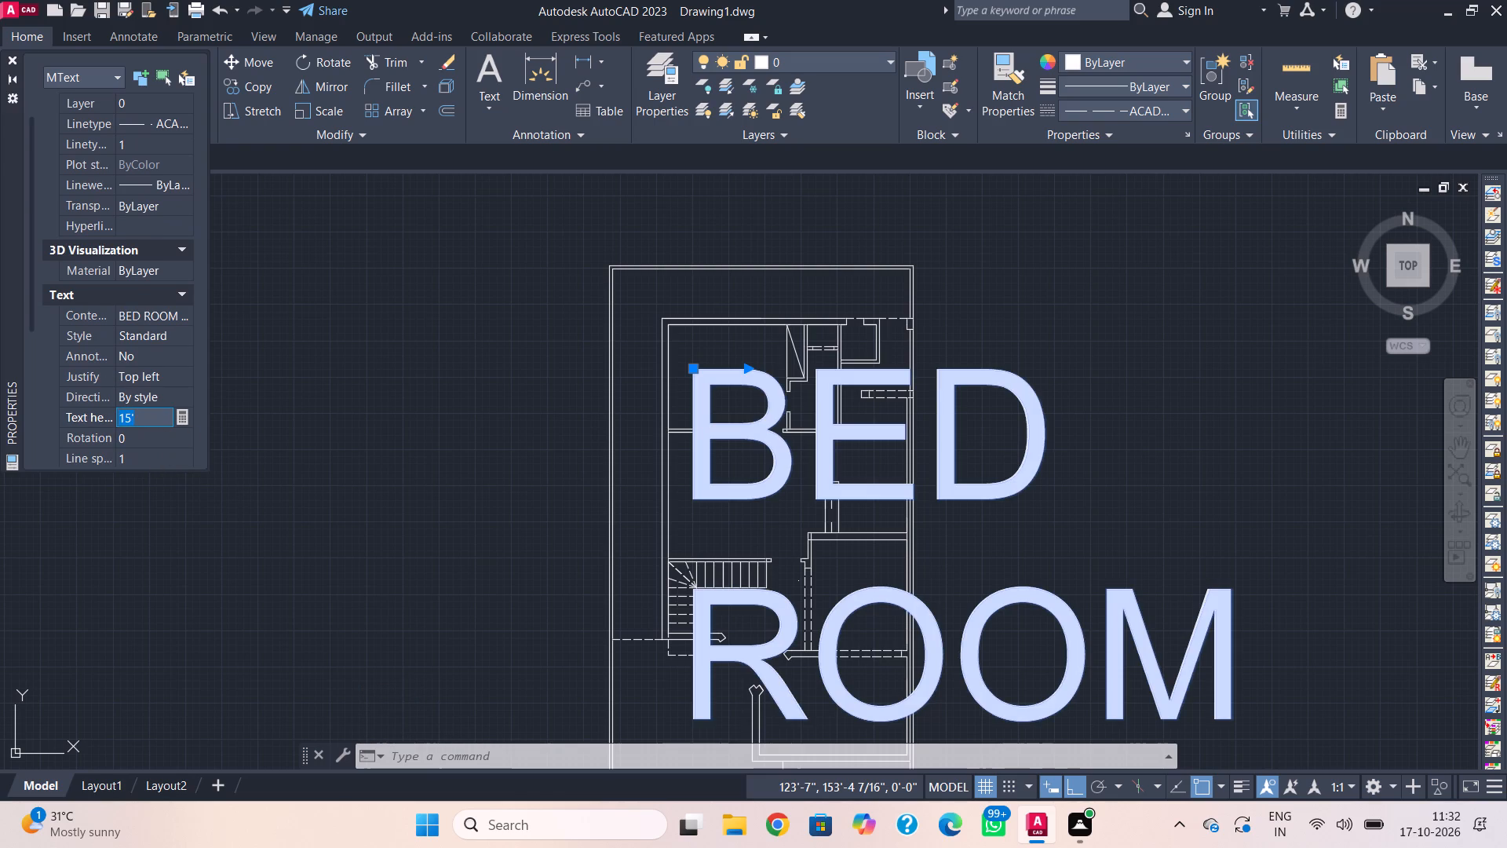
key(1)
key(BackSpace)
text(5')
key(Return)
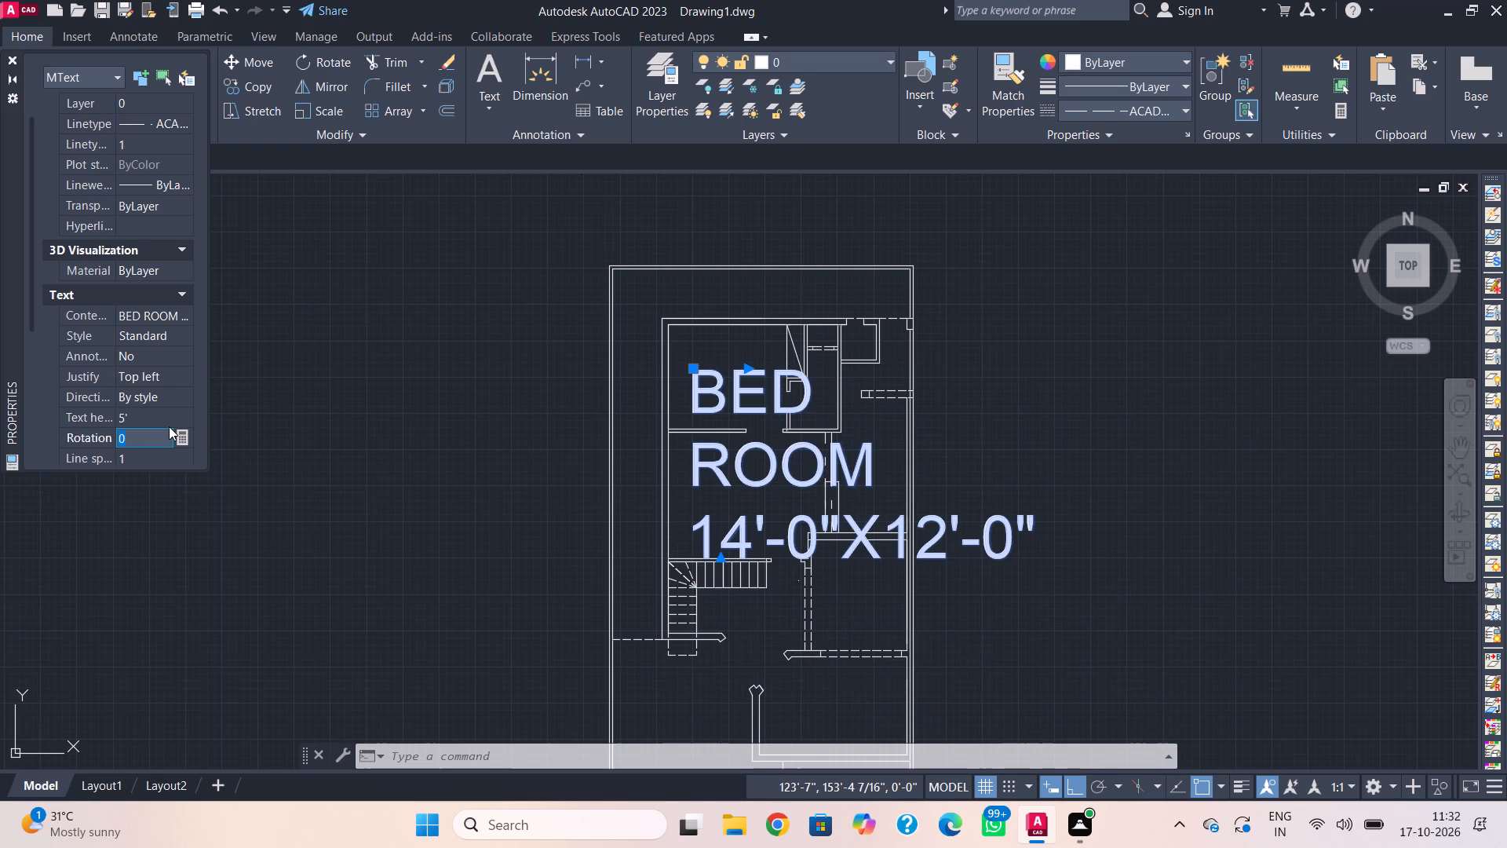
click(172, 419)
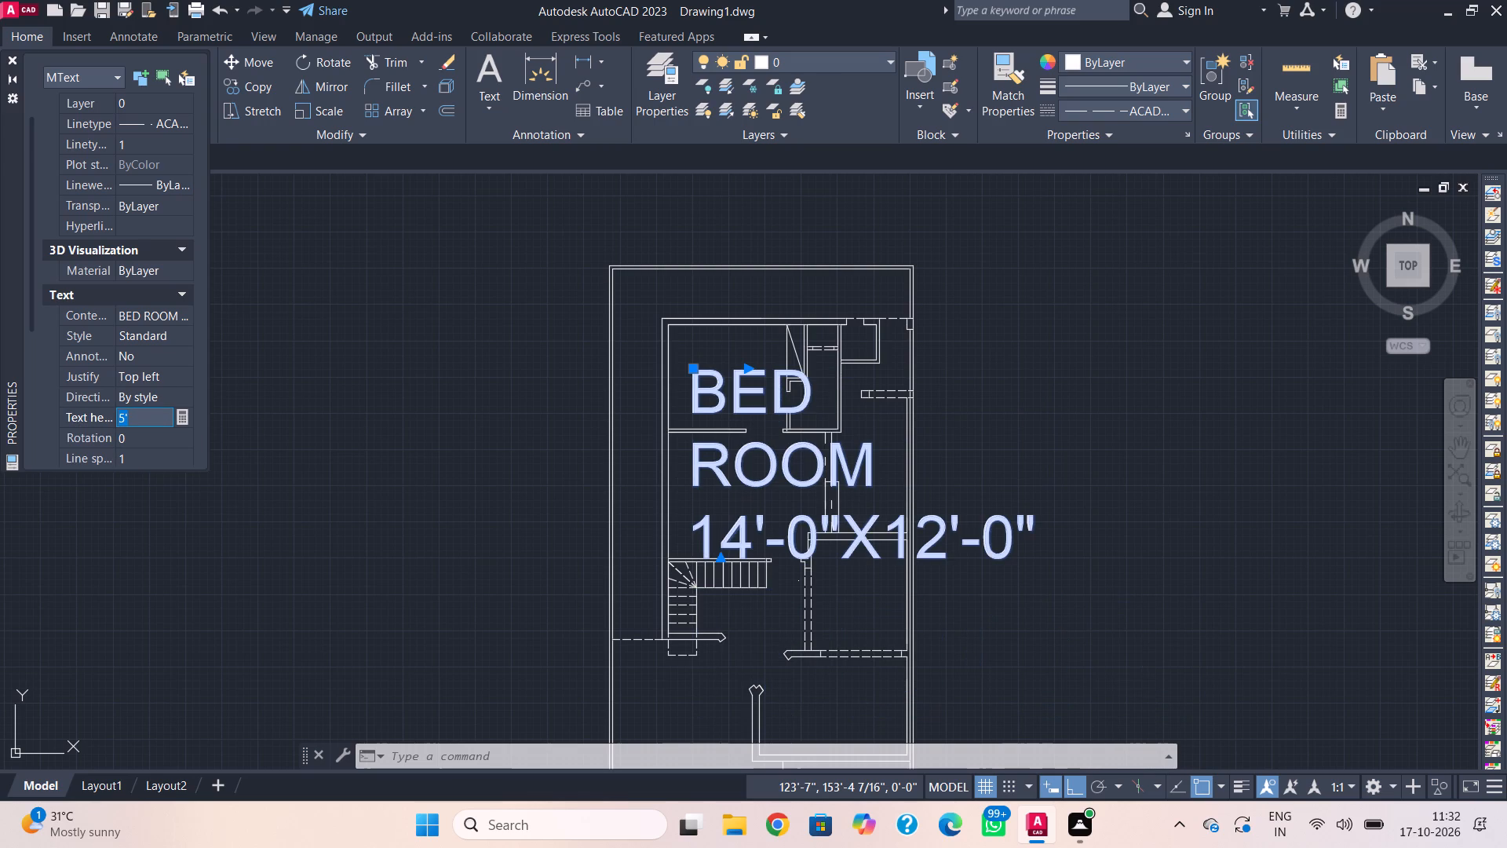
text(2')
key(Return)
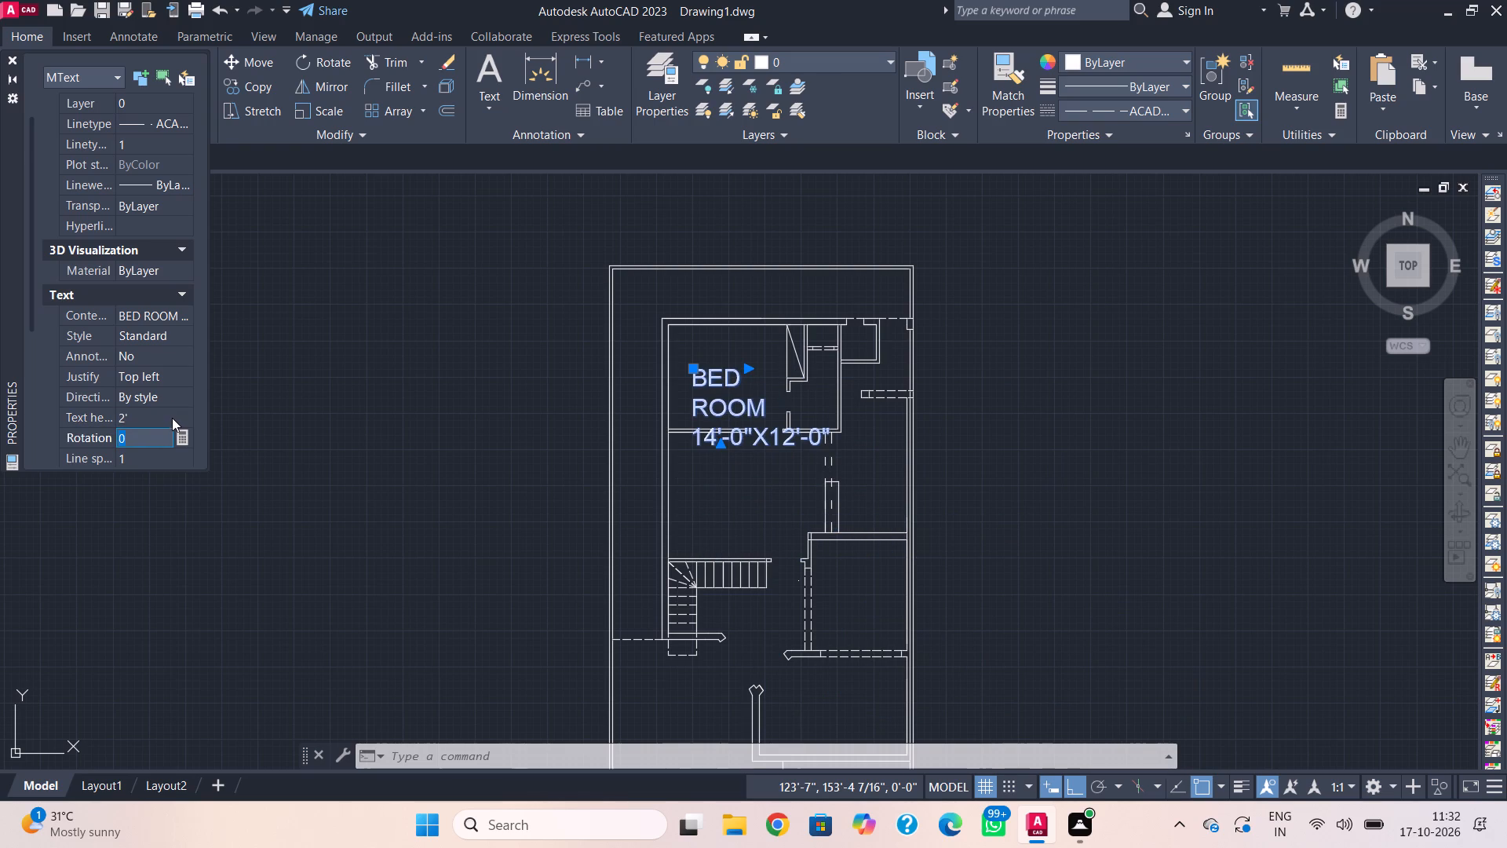
Set the bedroom label's text height to 1.2'.
click(170, 417)
text(1.)
text(2')
key(Return)
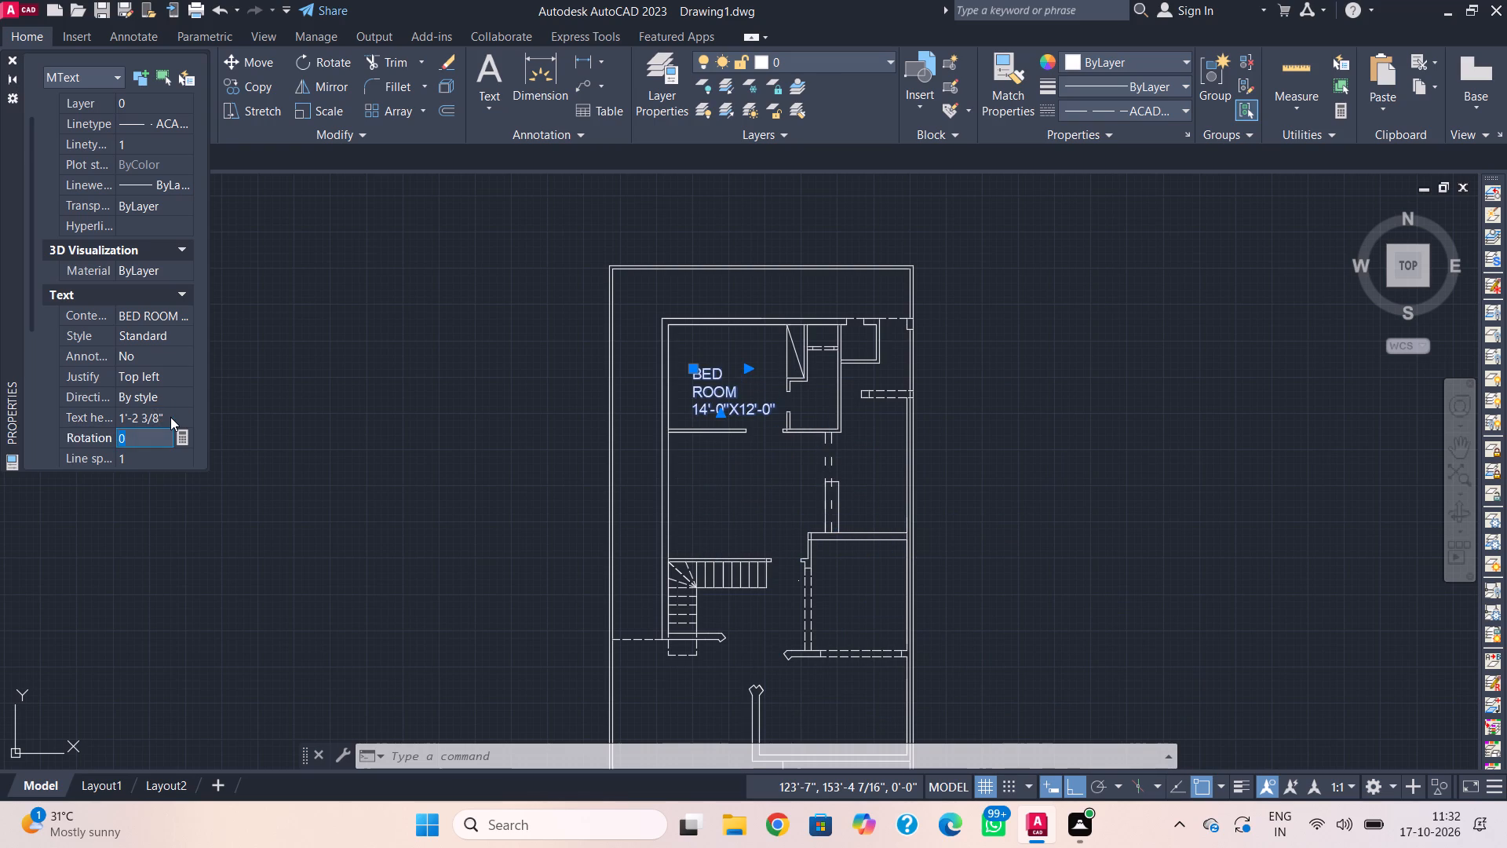
click(552, 408)
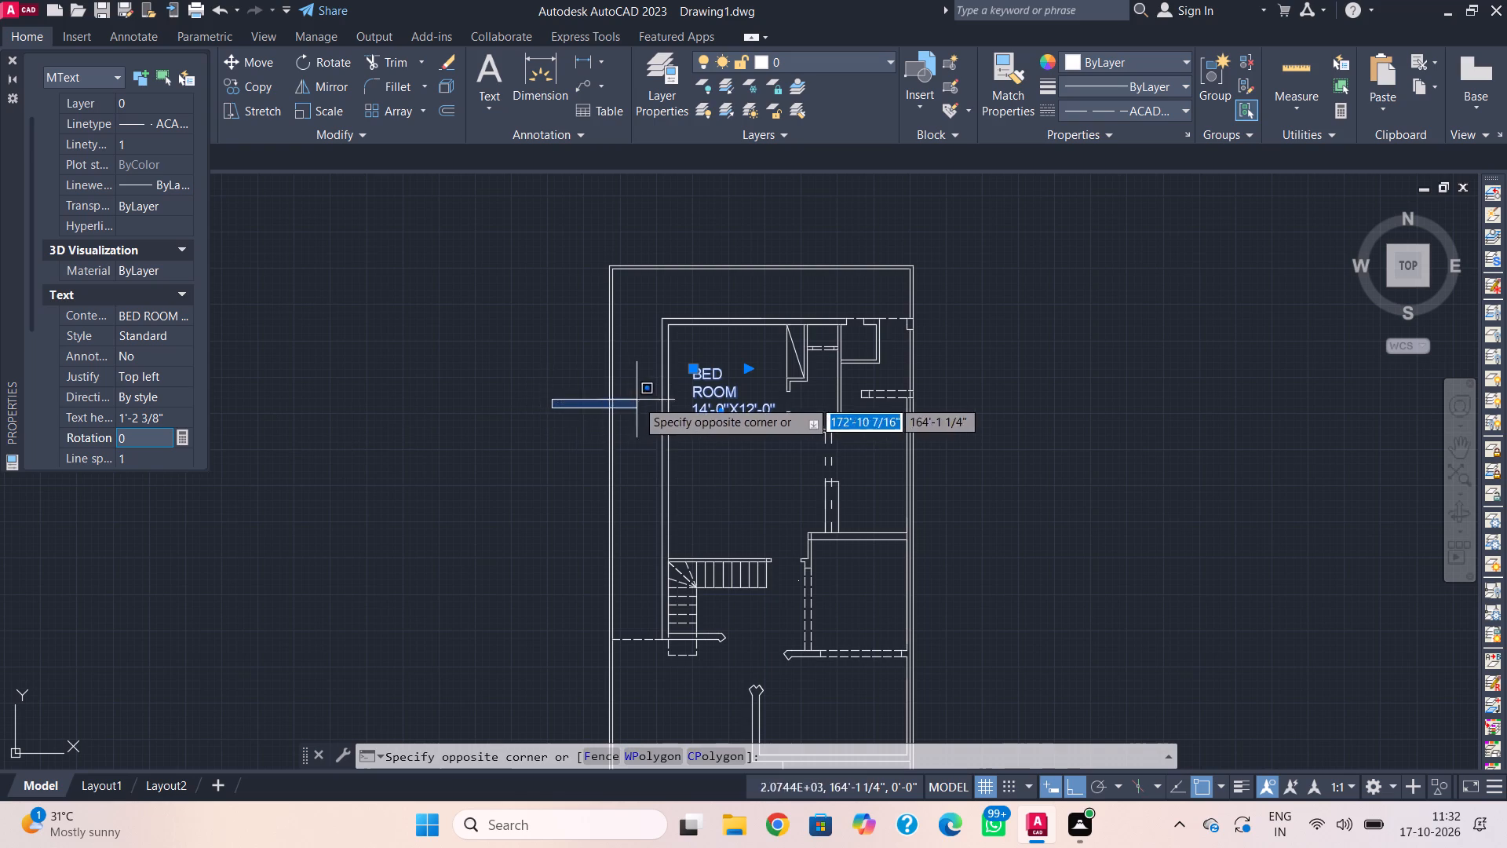
key(Escape)
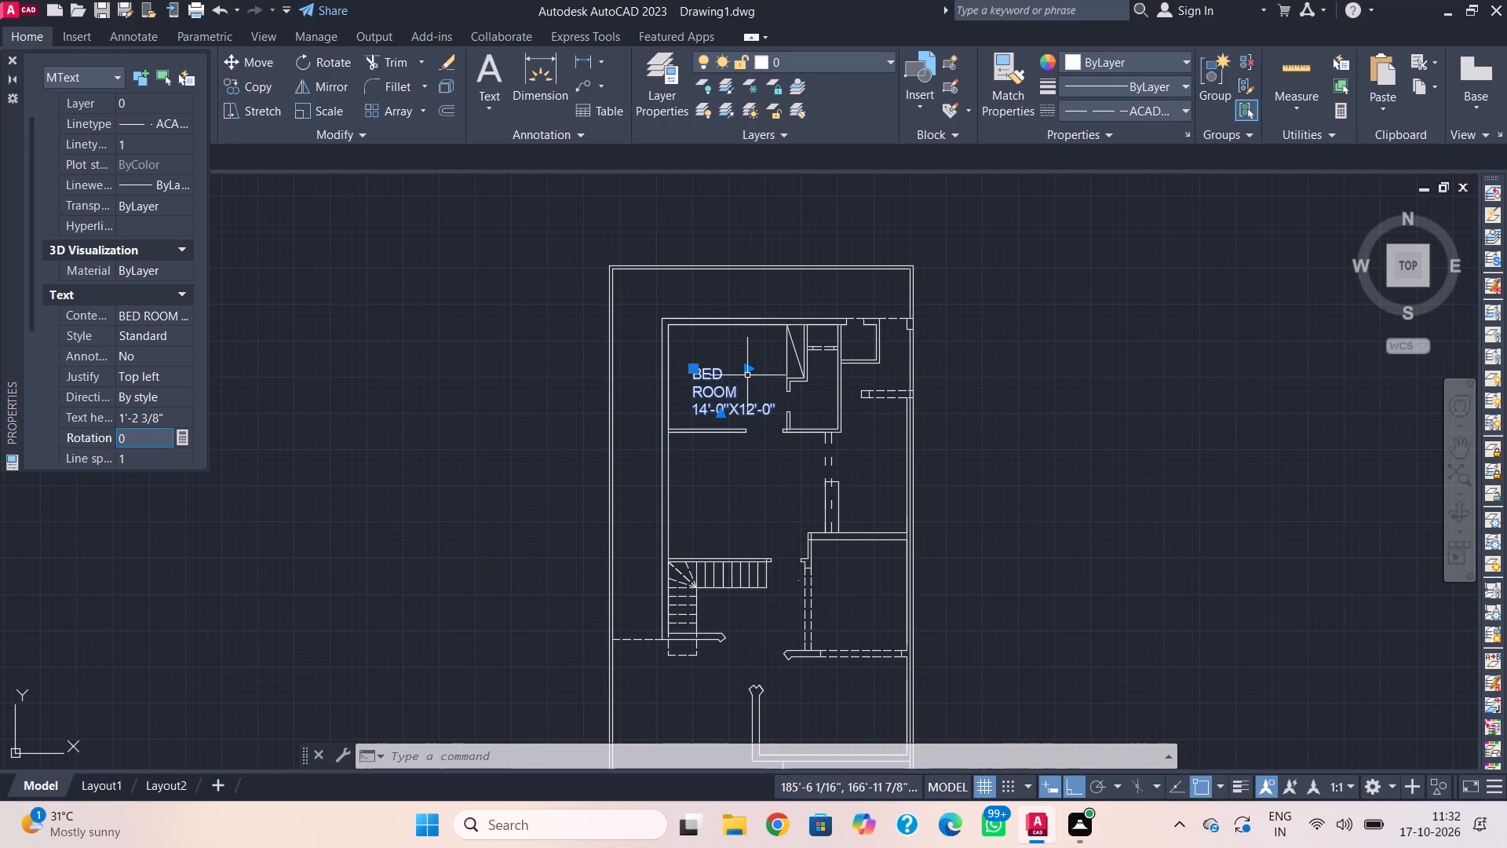
Widen the bedroom label's text frame so that BED ROOM fits on one line.
drag(747, 373, 798, 369)
key(Escape)
click(752, 370)
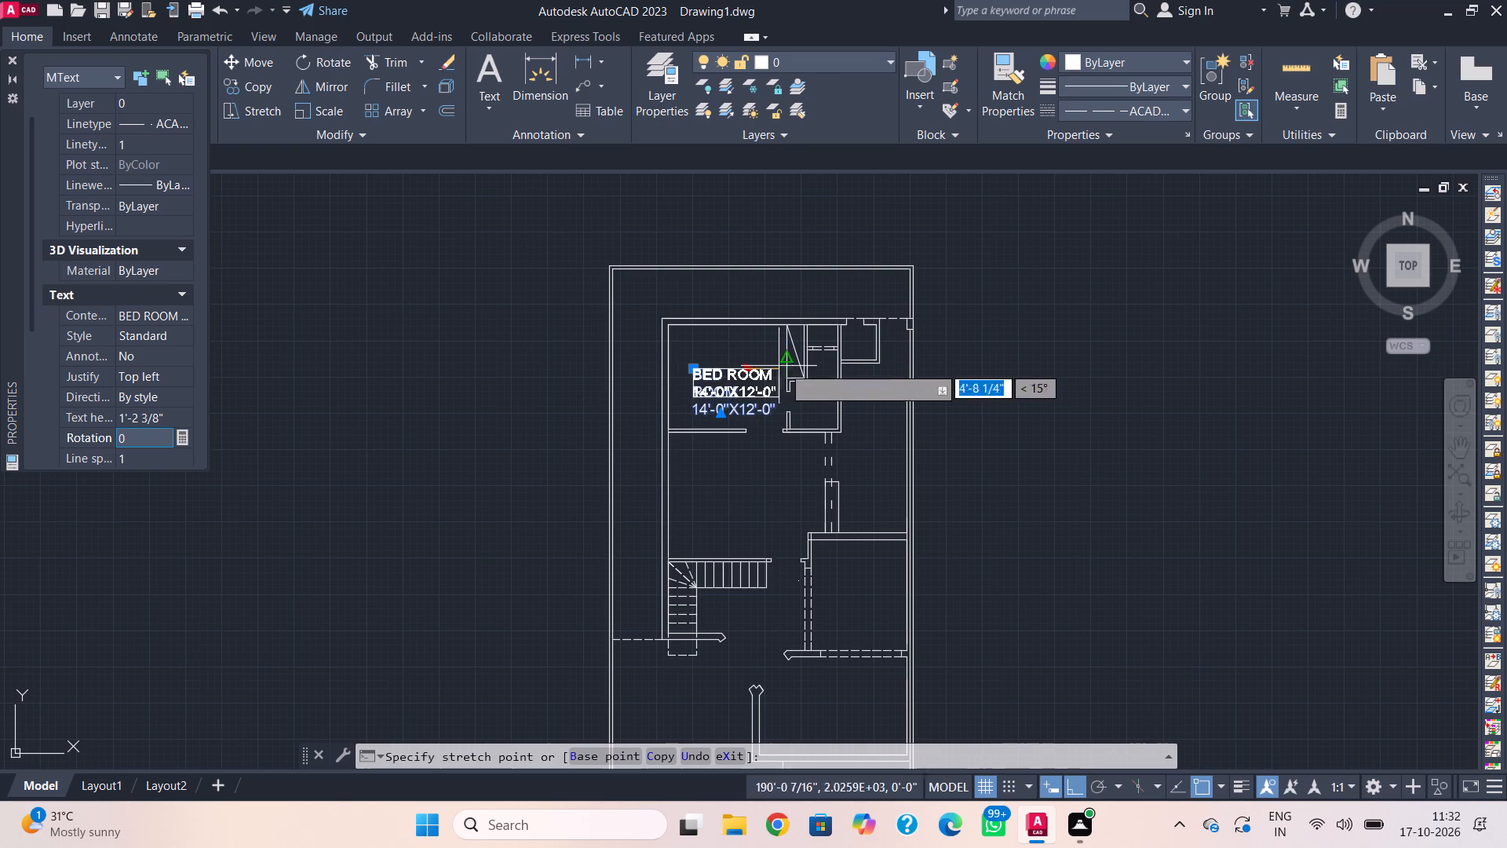
click(803, 366)
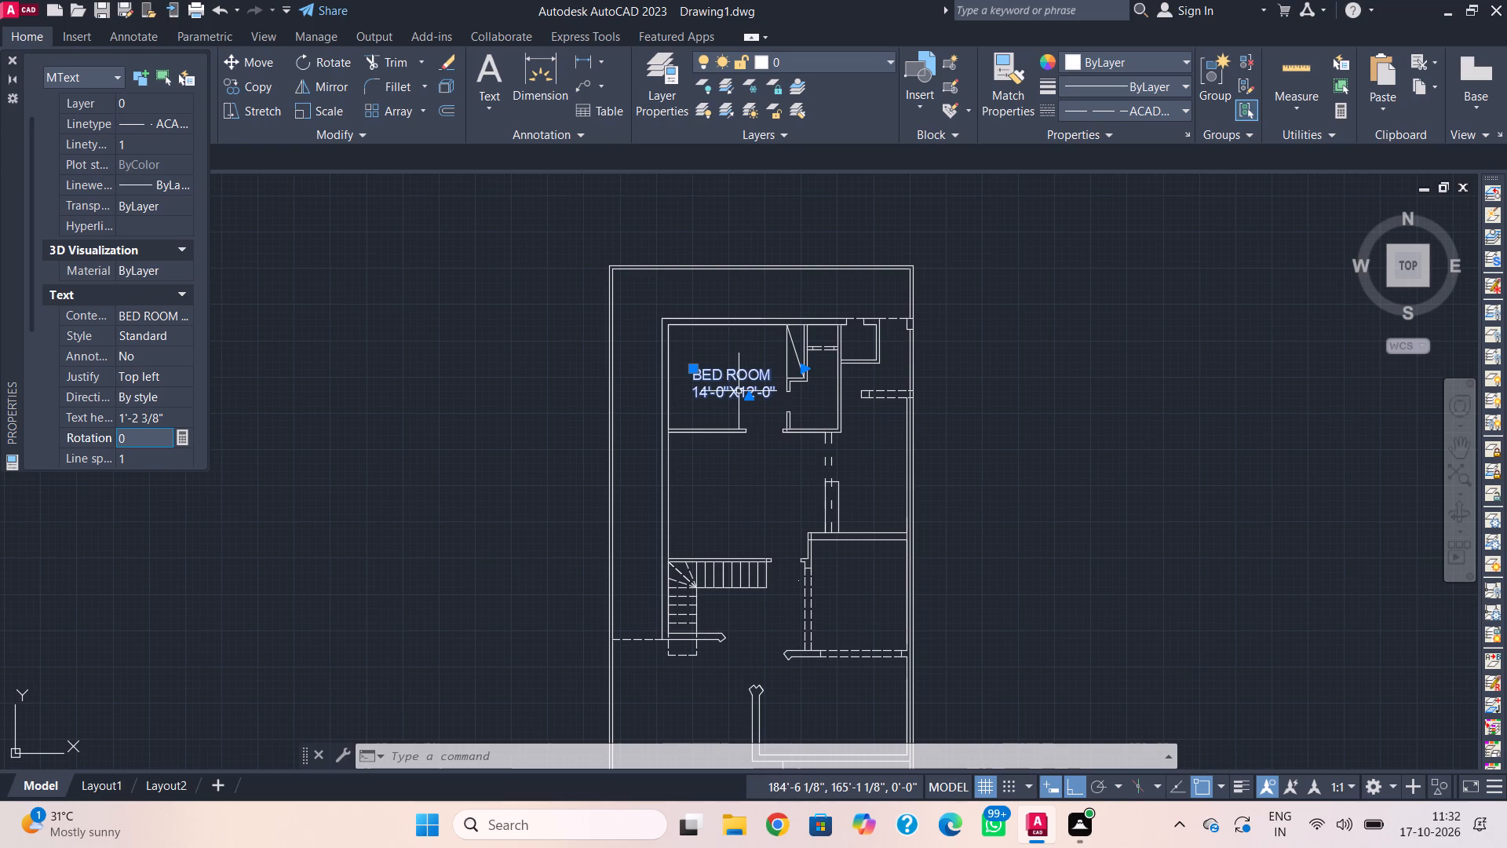
click(589, 360)
key(Escape)
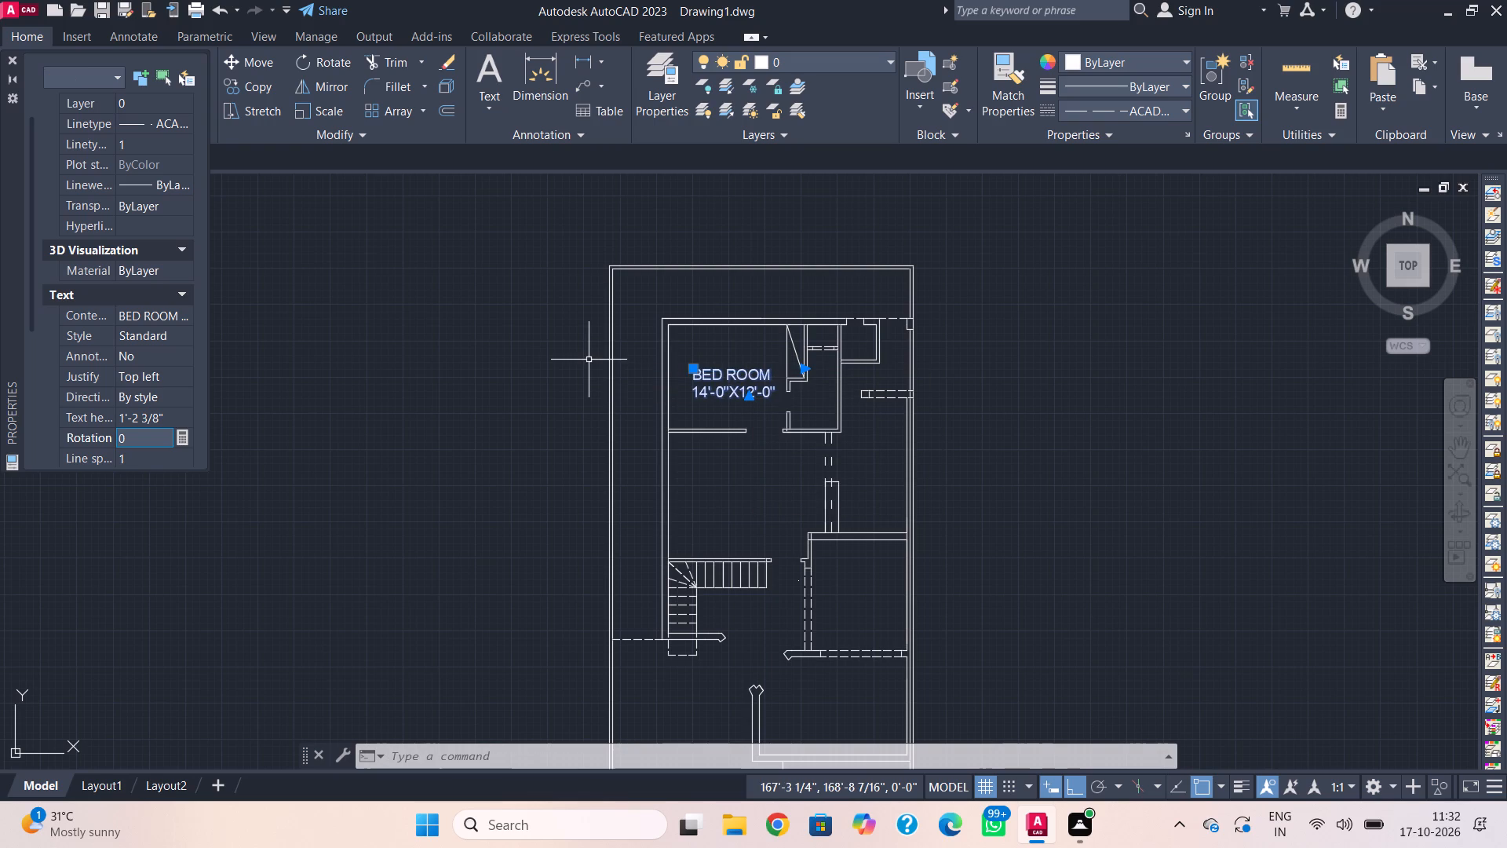
key(Escape)
Move the bedroom label slightly up and to the west so it sits clear of the room's walls.
click(710, 387)
drag(710, 387, 709, 377)
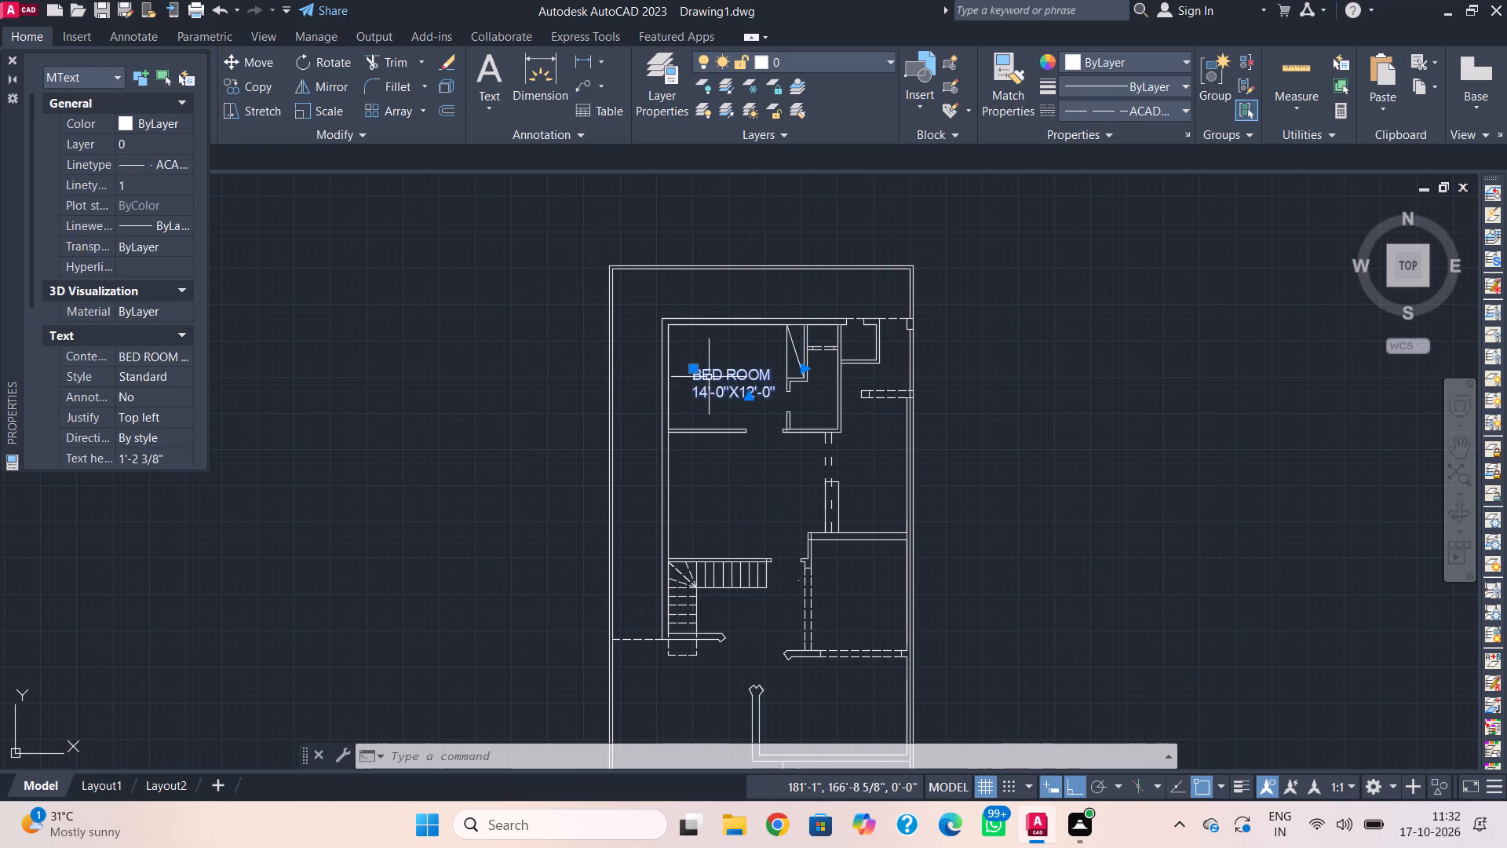
drag(709, 377, 693, 367)
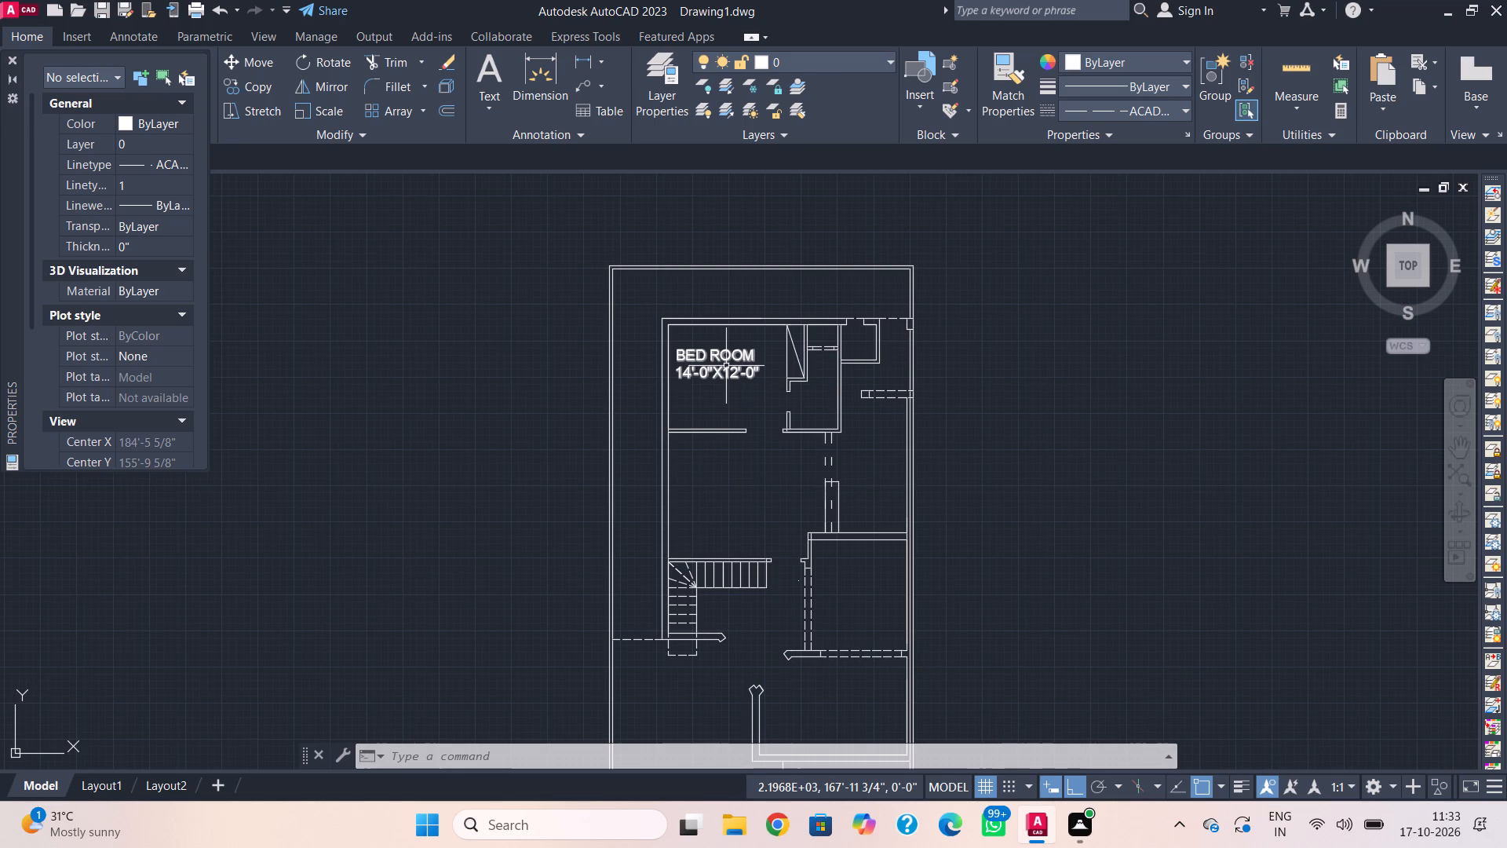
Copy the bedroom label about 35'-4" due east, outside the boundary wall.
click(721, 376)
right_click(724, 376)
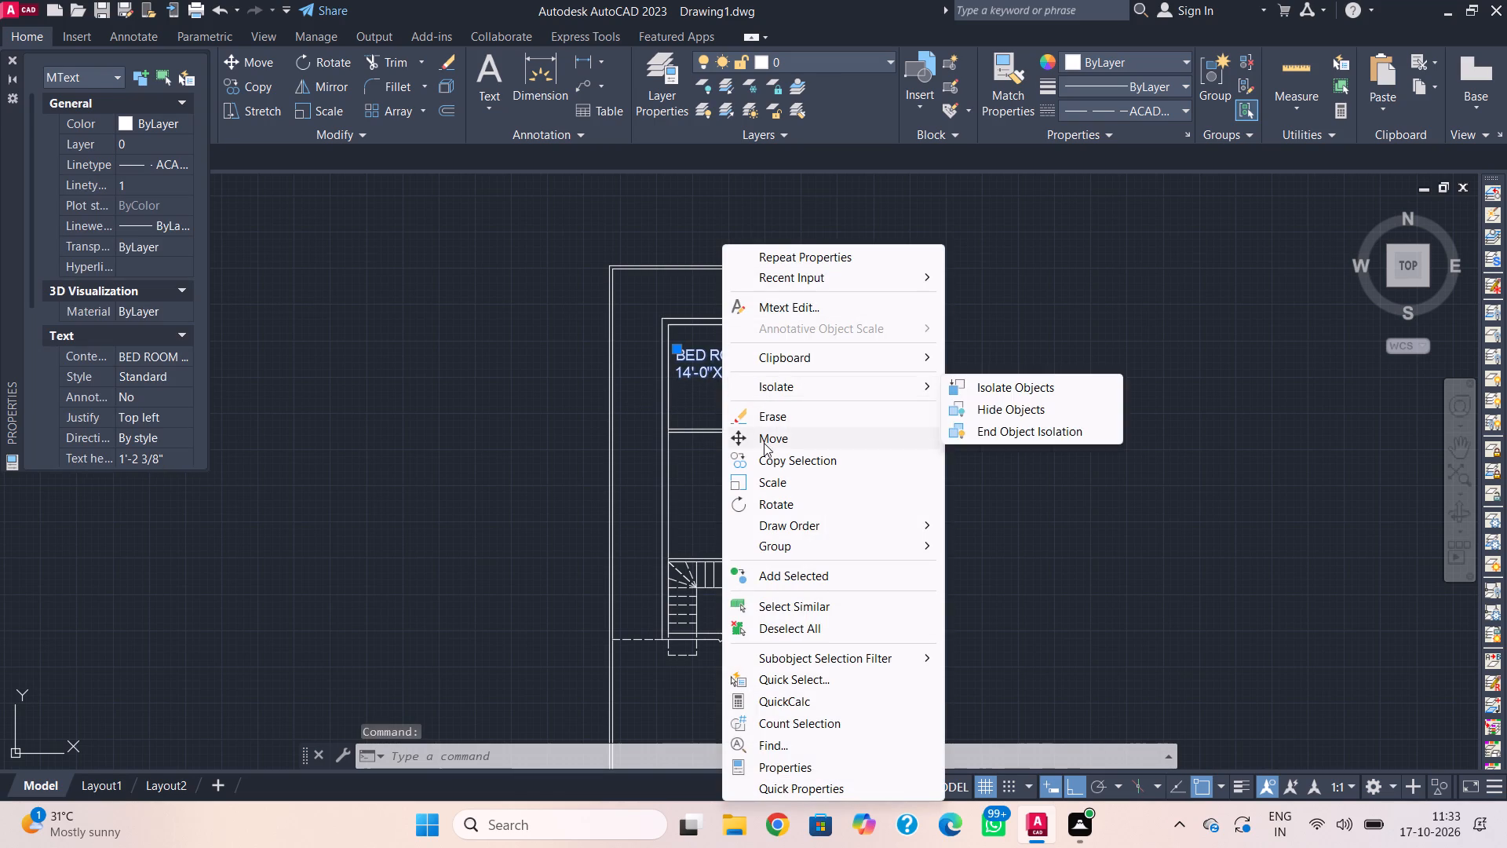
click(769, 462)
click(736, 371)
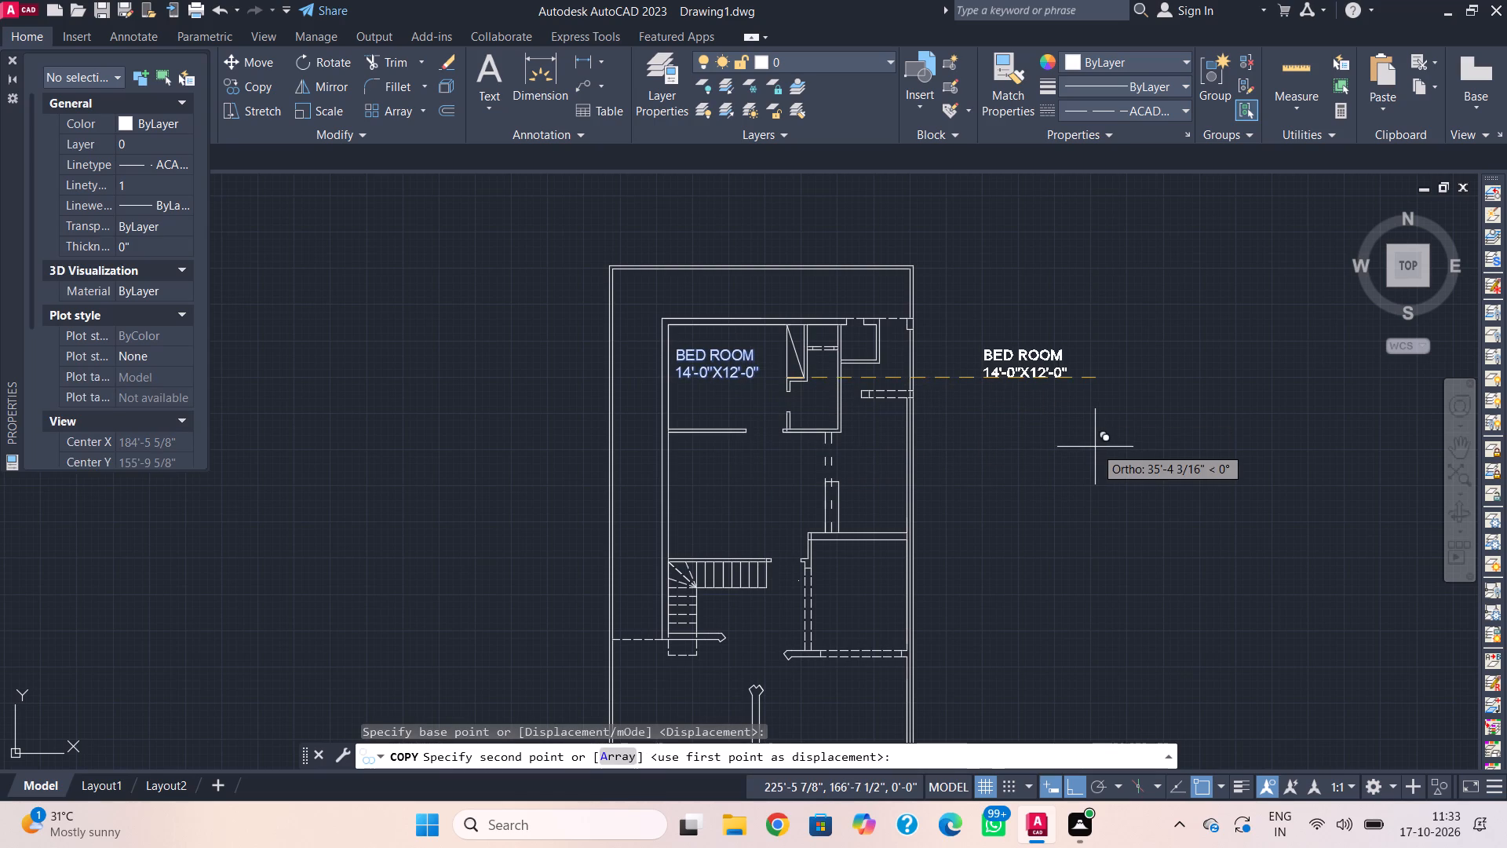
click(1095, 447)
key(Escape)
Set the copied label's text height to 0.2'.
click(1110, 320)
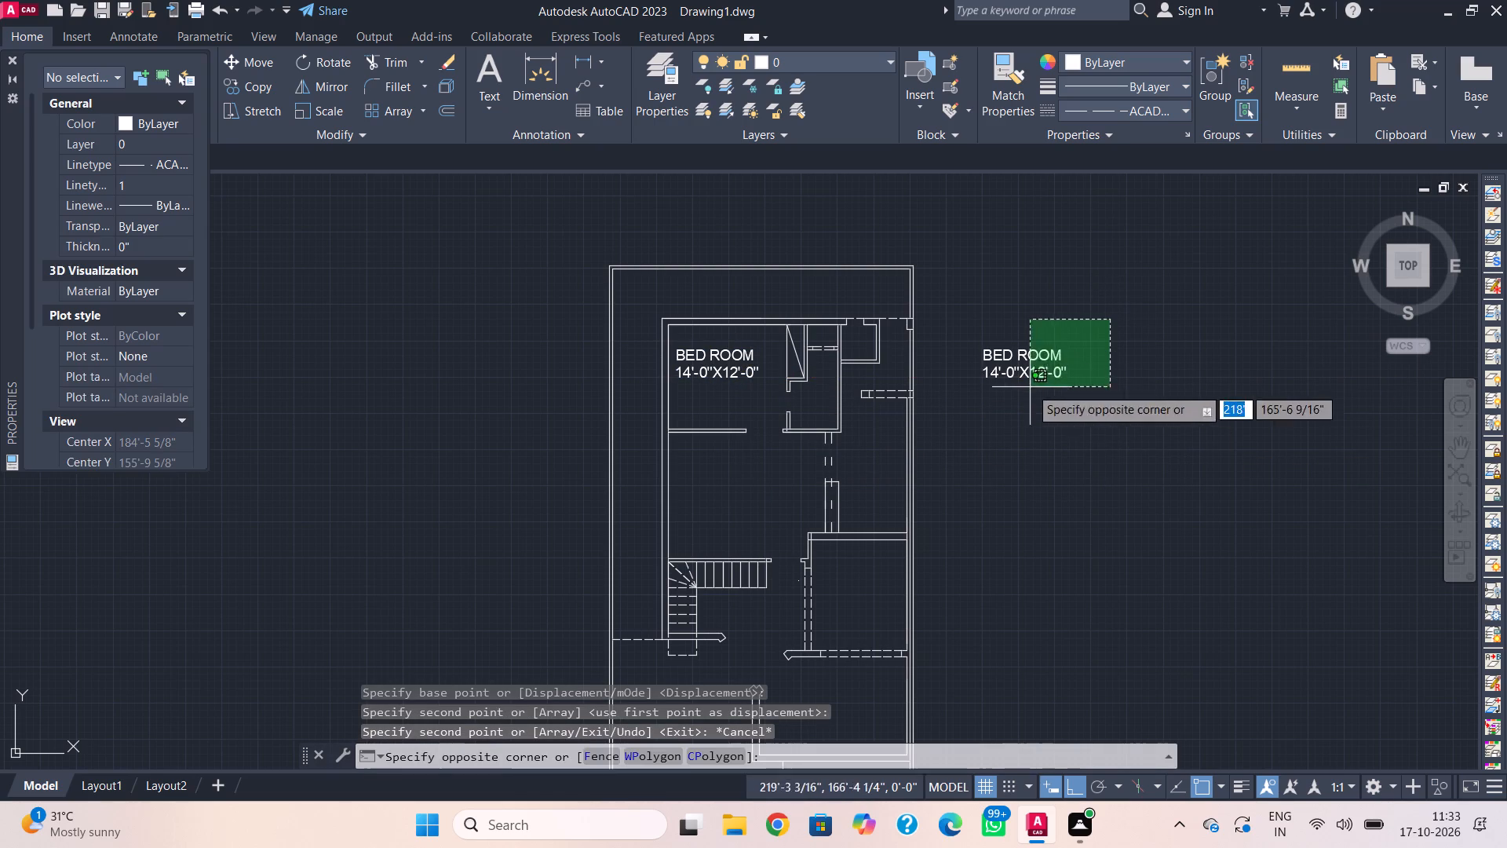
click(961, 429)
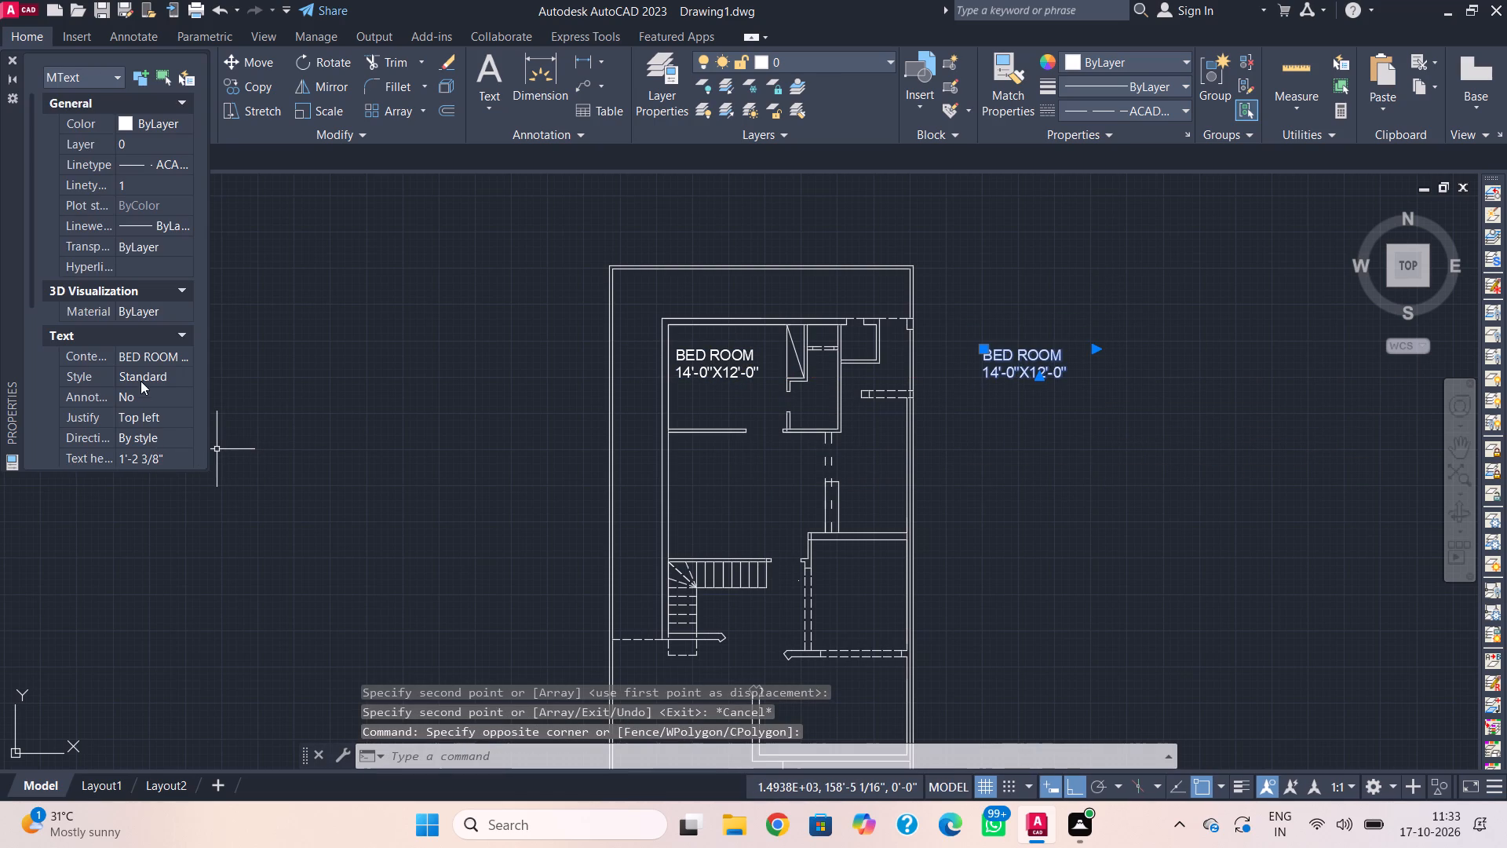
click(155, 459)
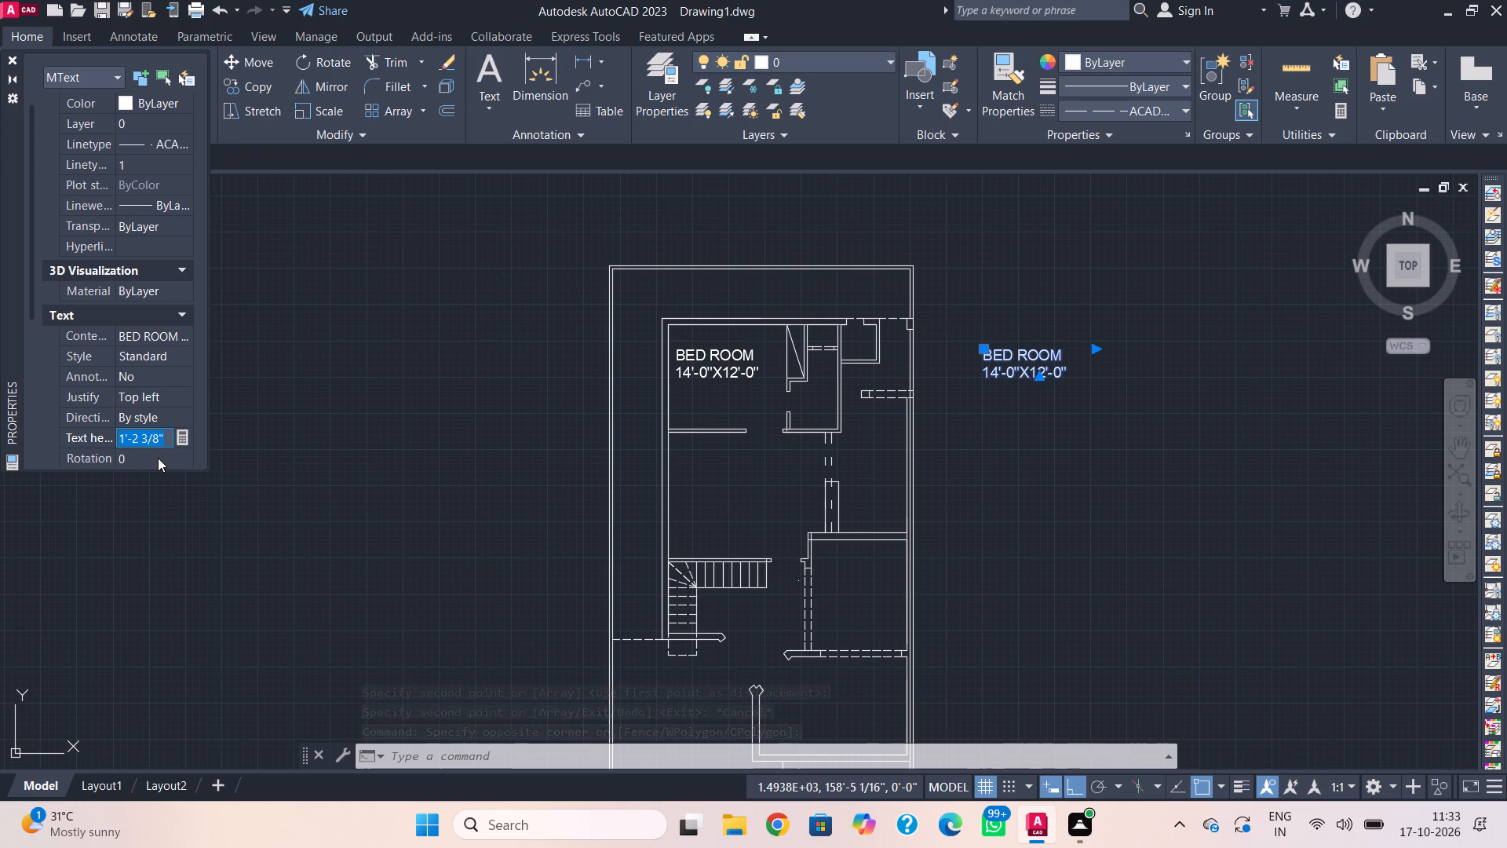
text(0.5)
key(BackSpace)
text(2')
key(Return)
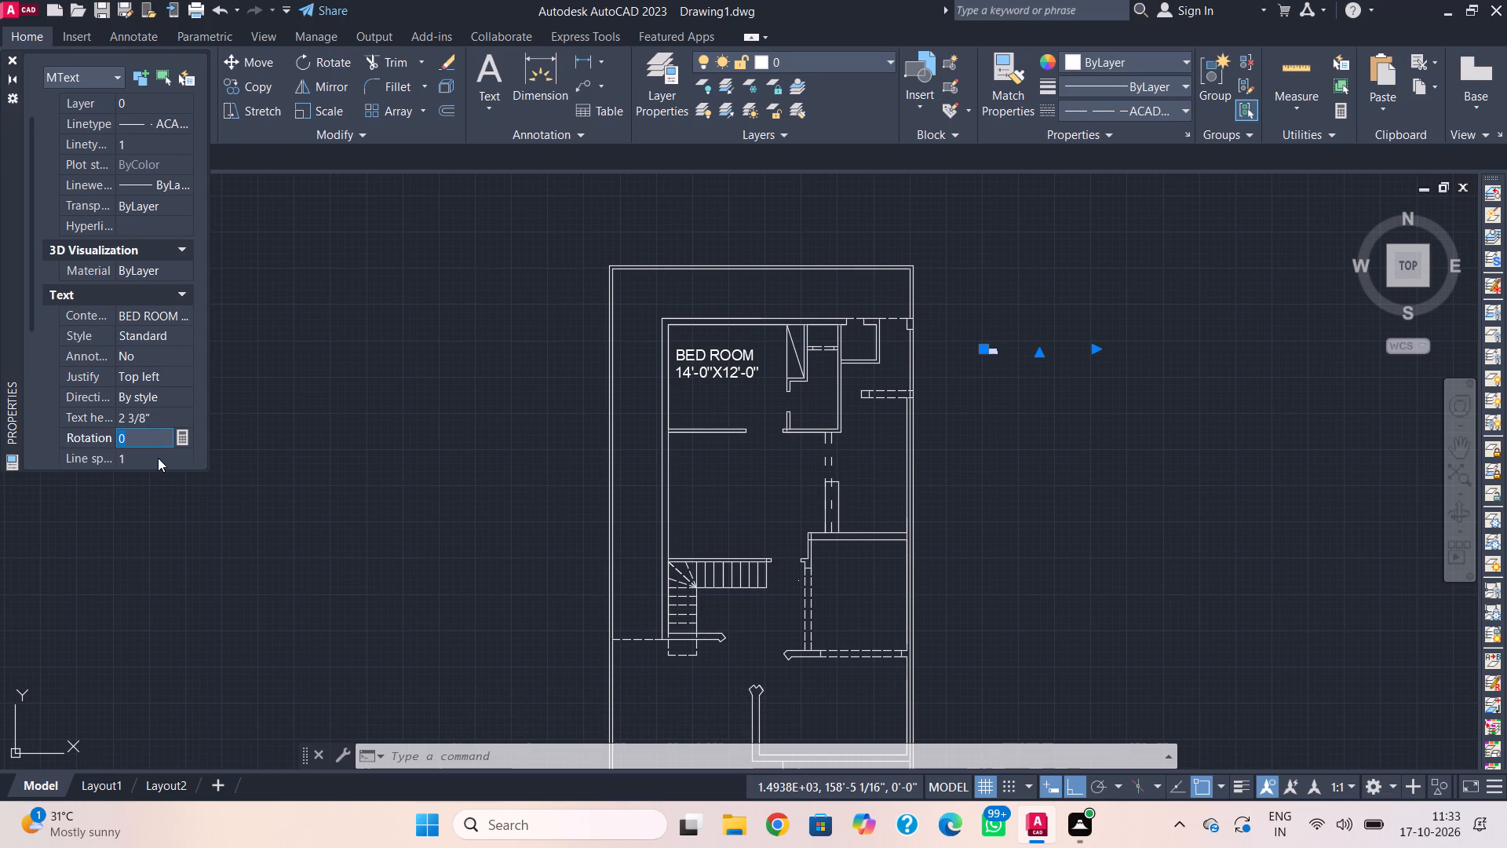
Set the text height of the copied label outside the boundary wall to 0.5'.
click(163, 426)
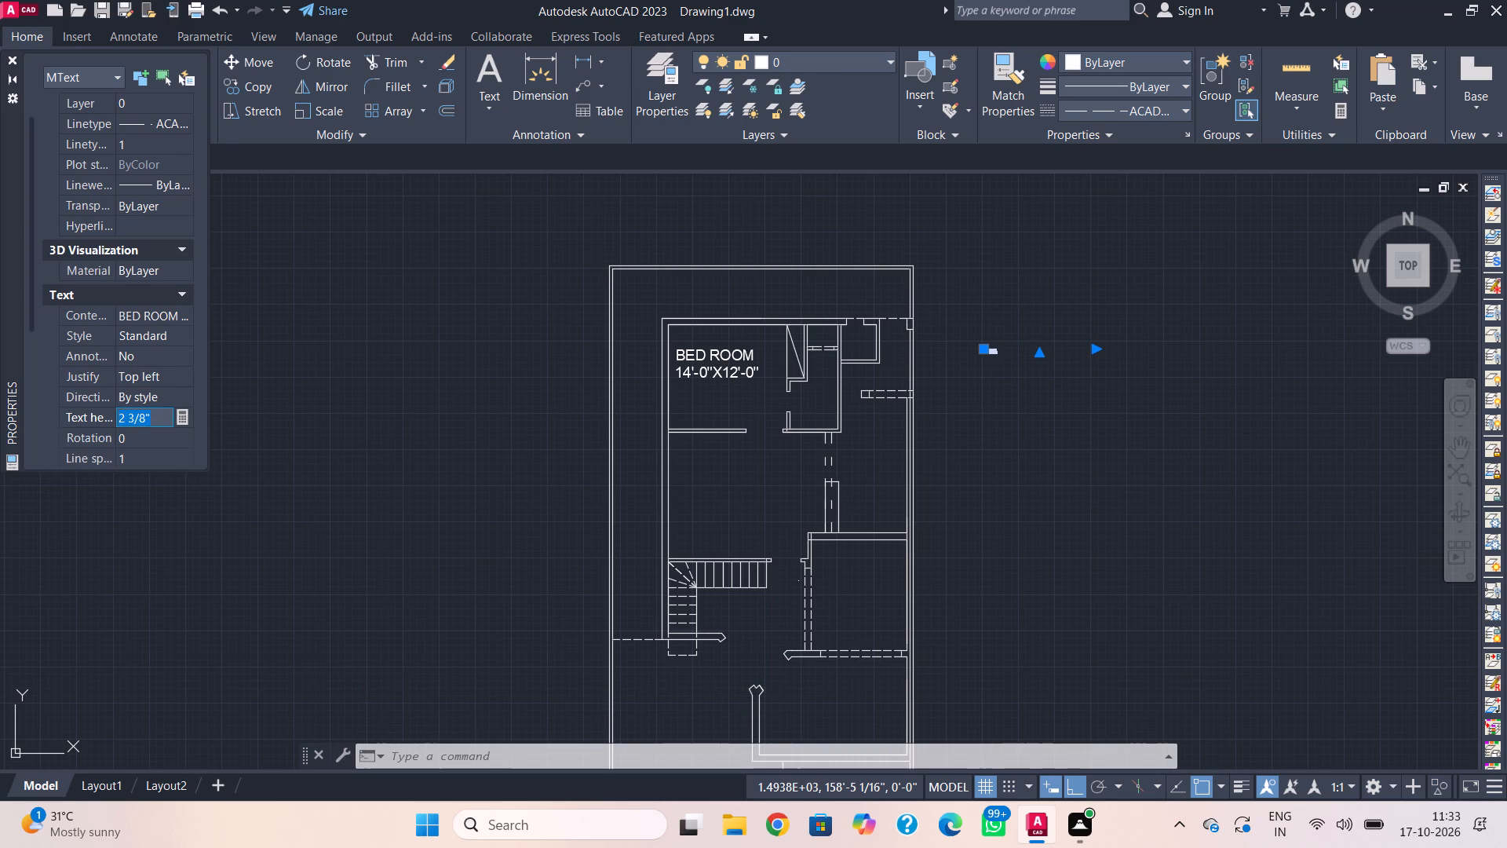
text(0.5')
key(Return)
key(Escape)
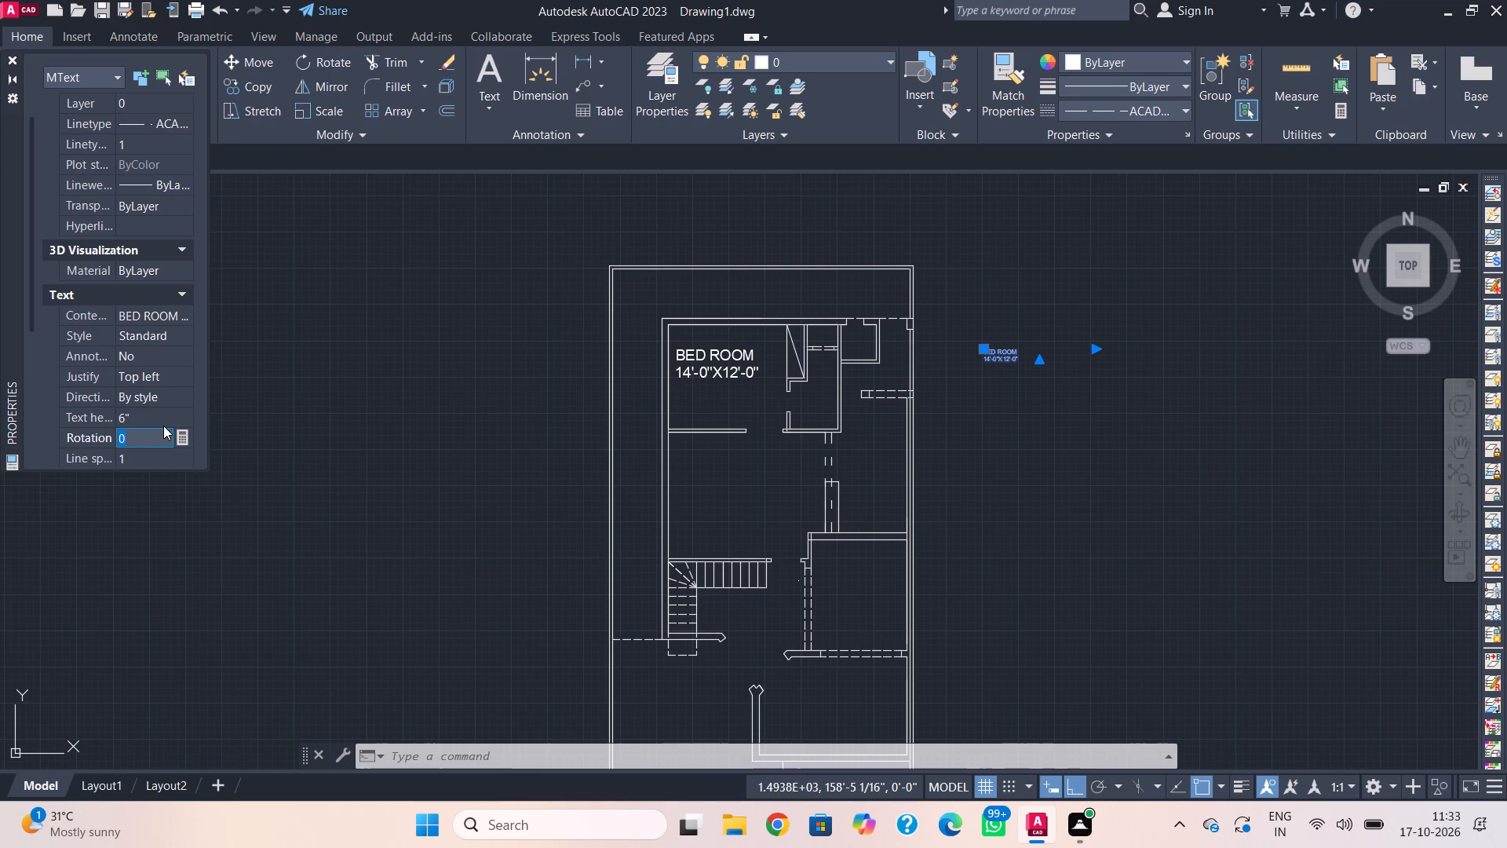
key(Escape)
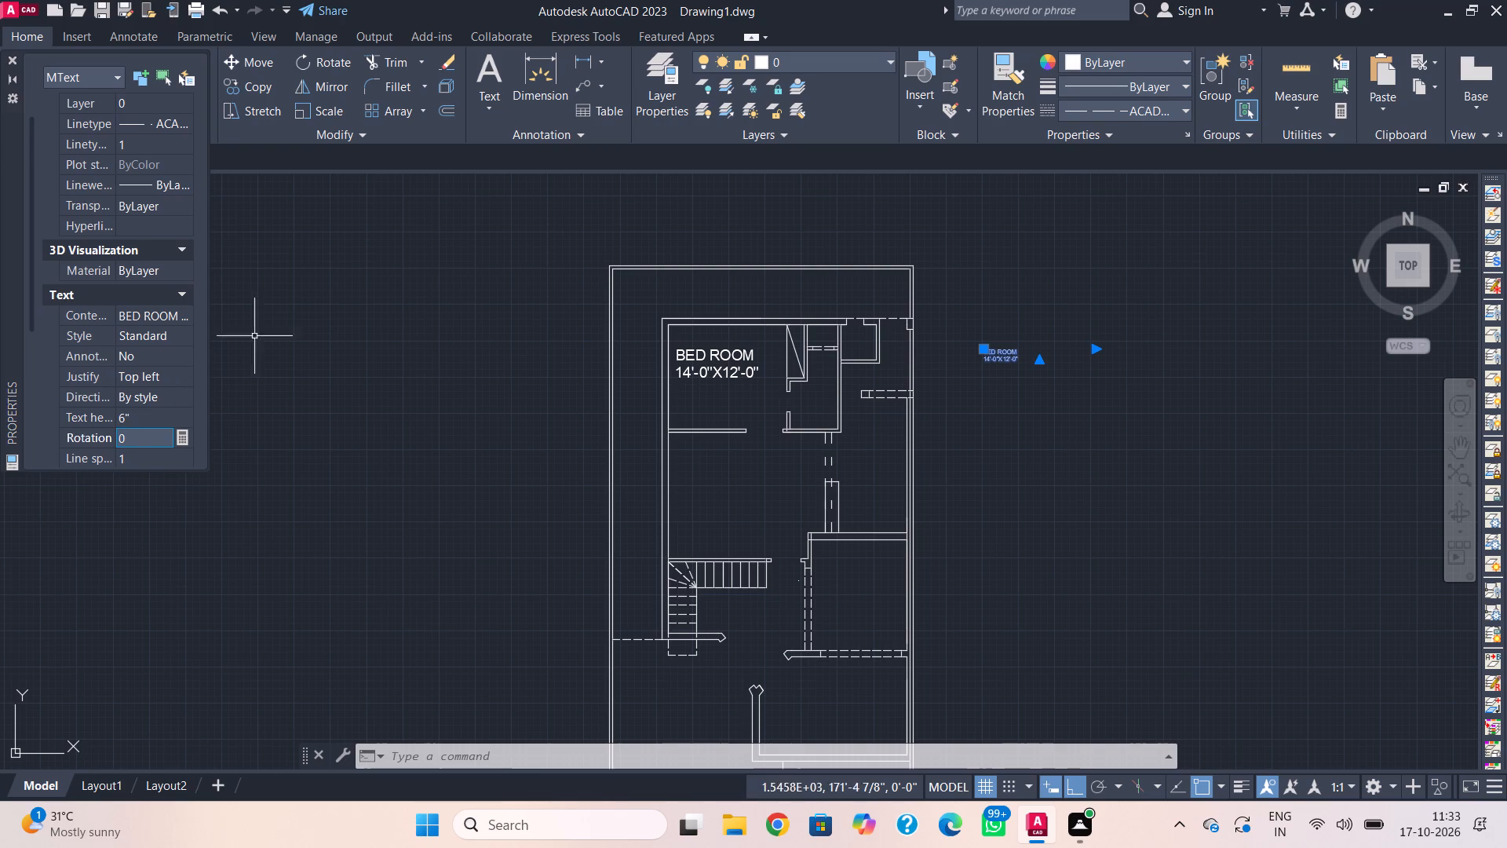
key(Escape)
Copy the small bedroom label into the three small northeast spaces: east passage, walled shaft and narrow strip north of the bath.
click(1068, 338)
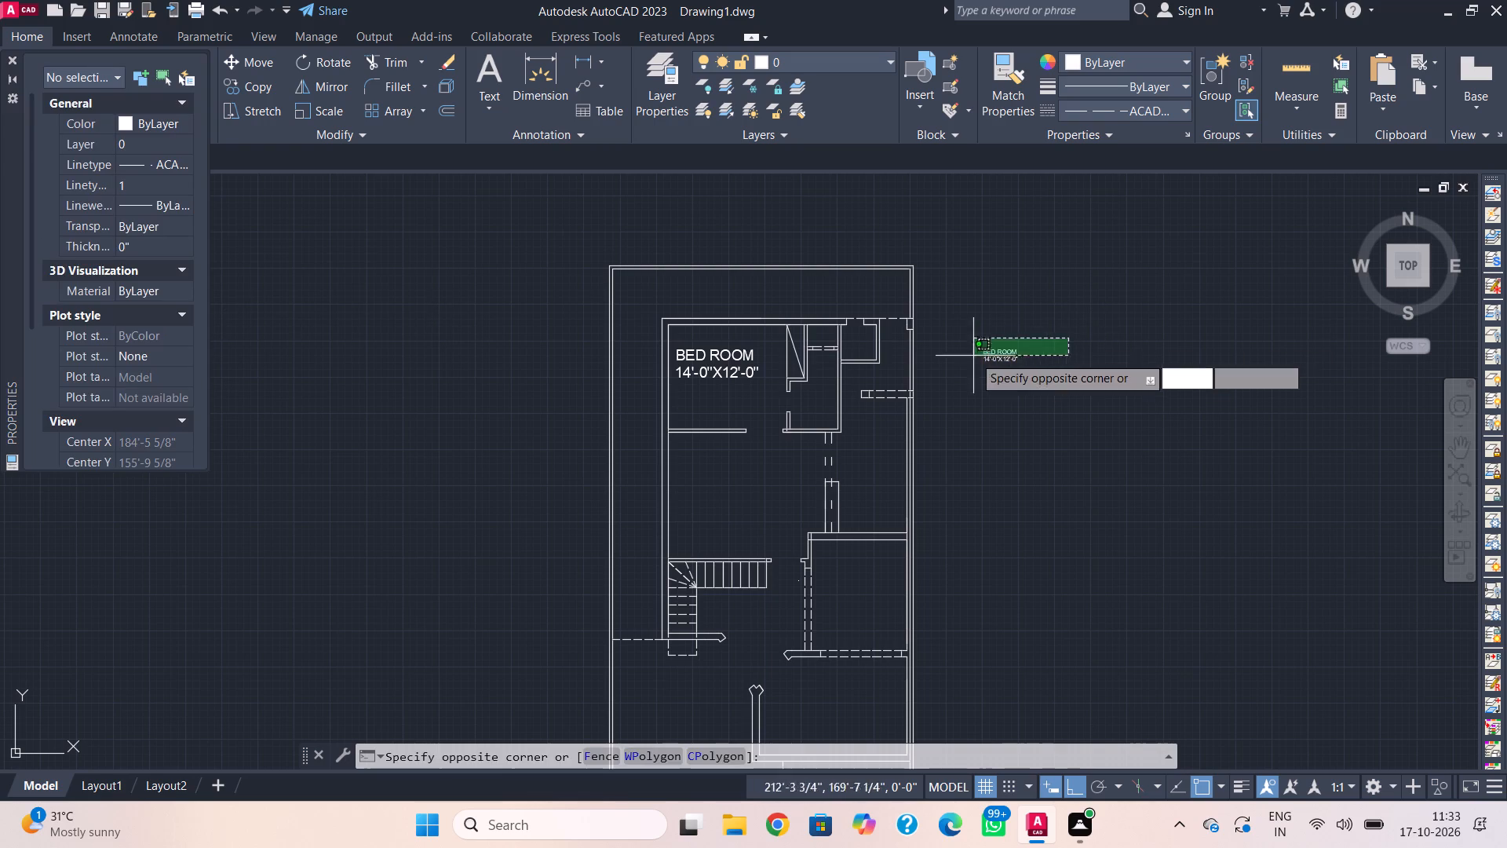
click(924, 385)
click(1002, 362)
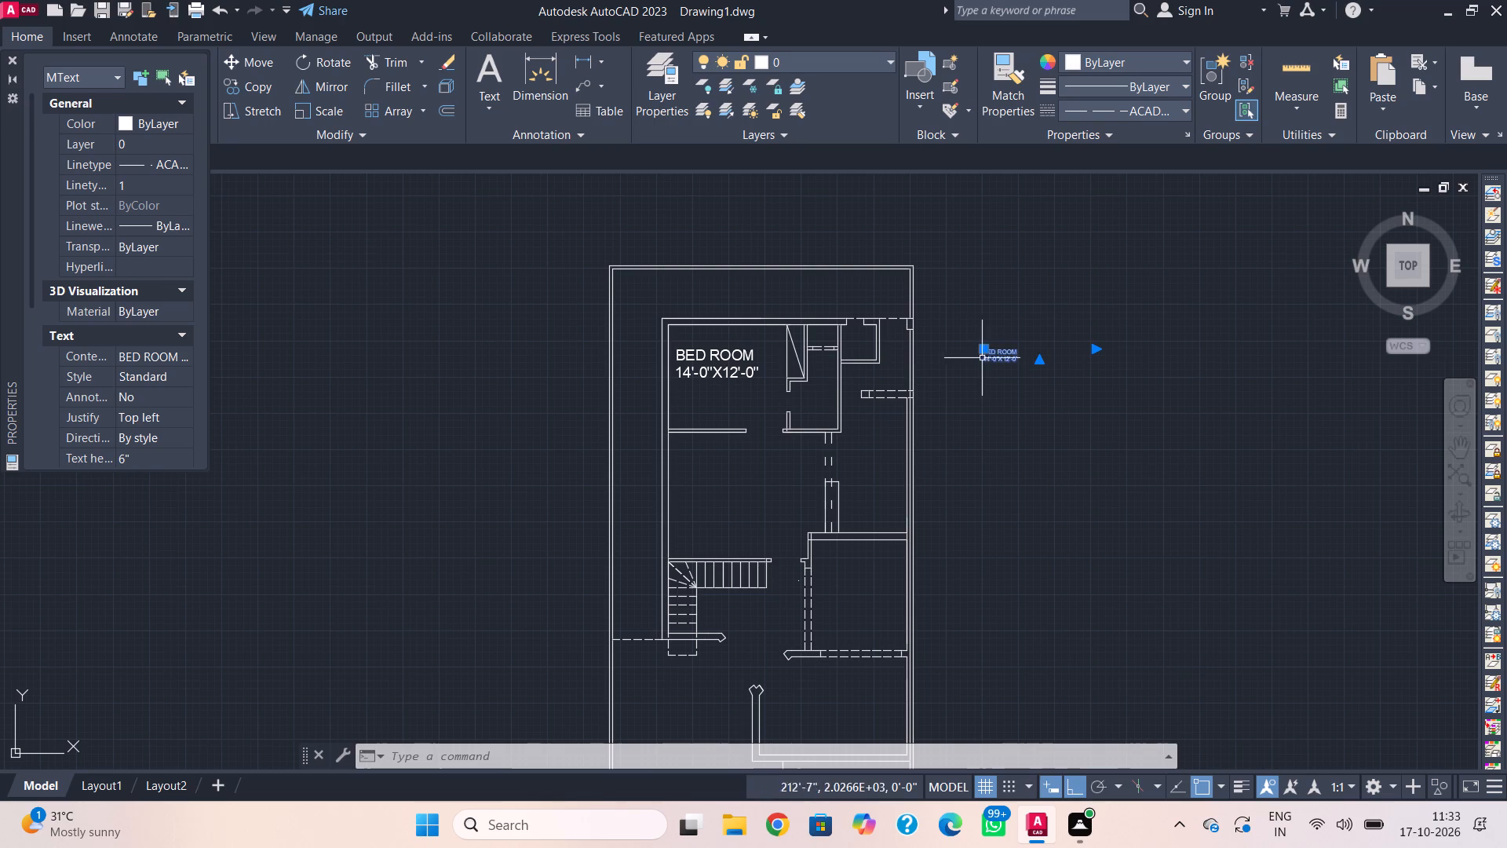
right_click(984, 360)
click(1053, 458)
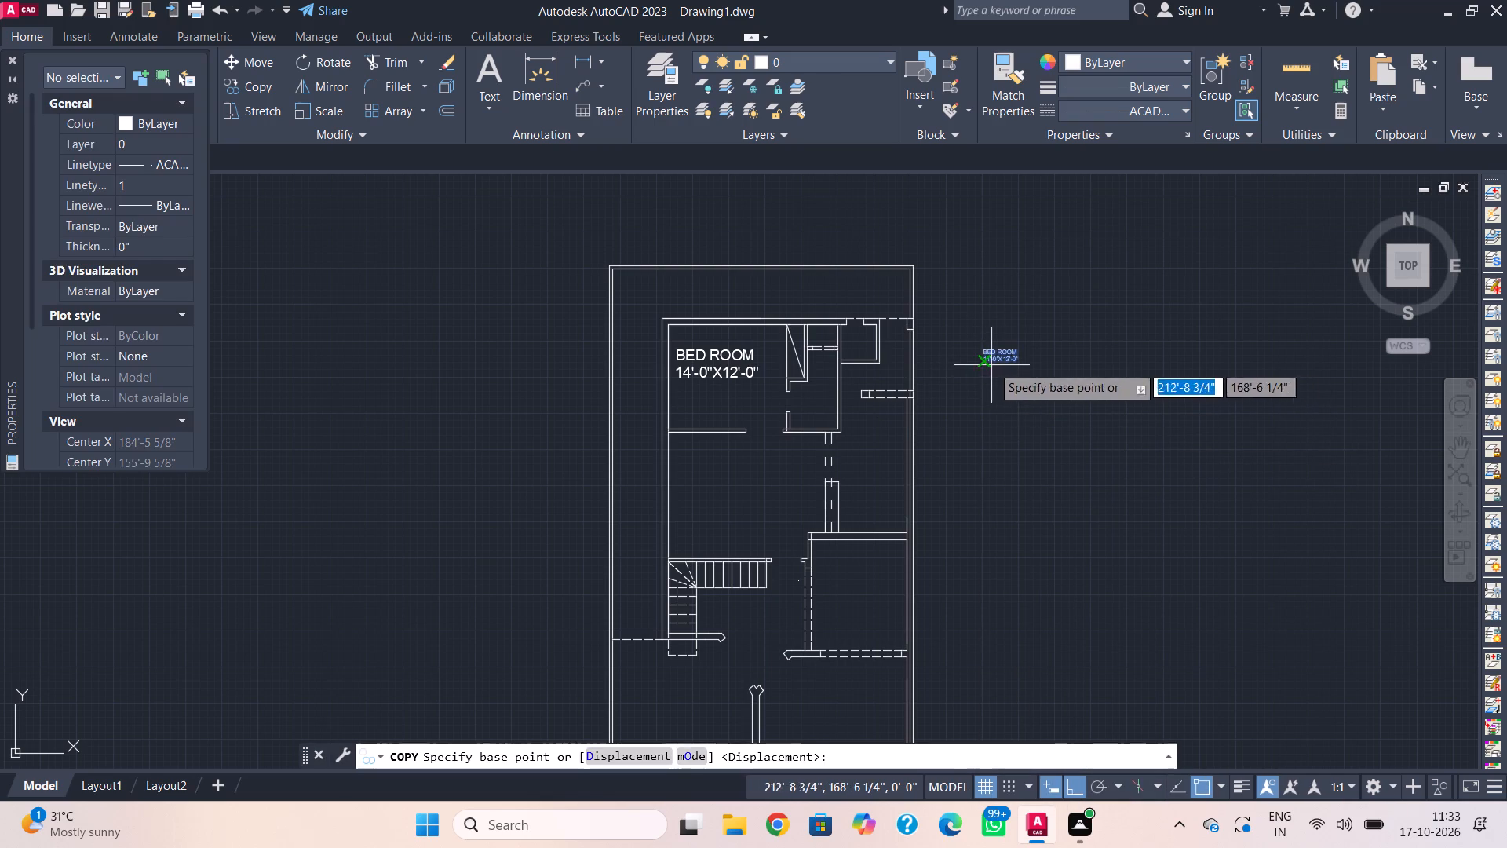
click(991, 365)
key(F8)
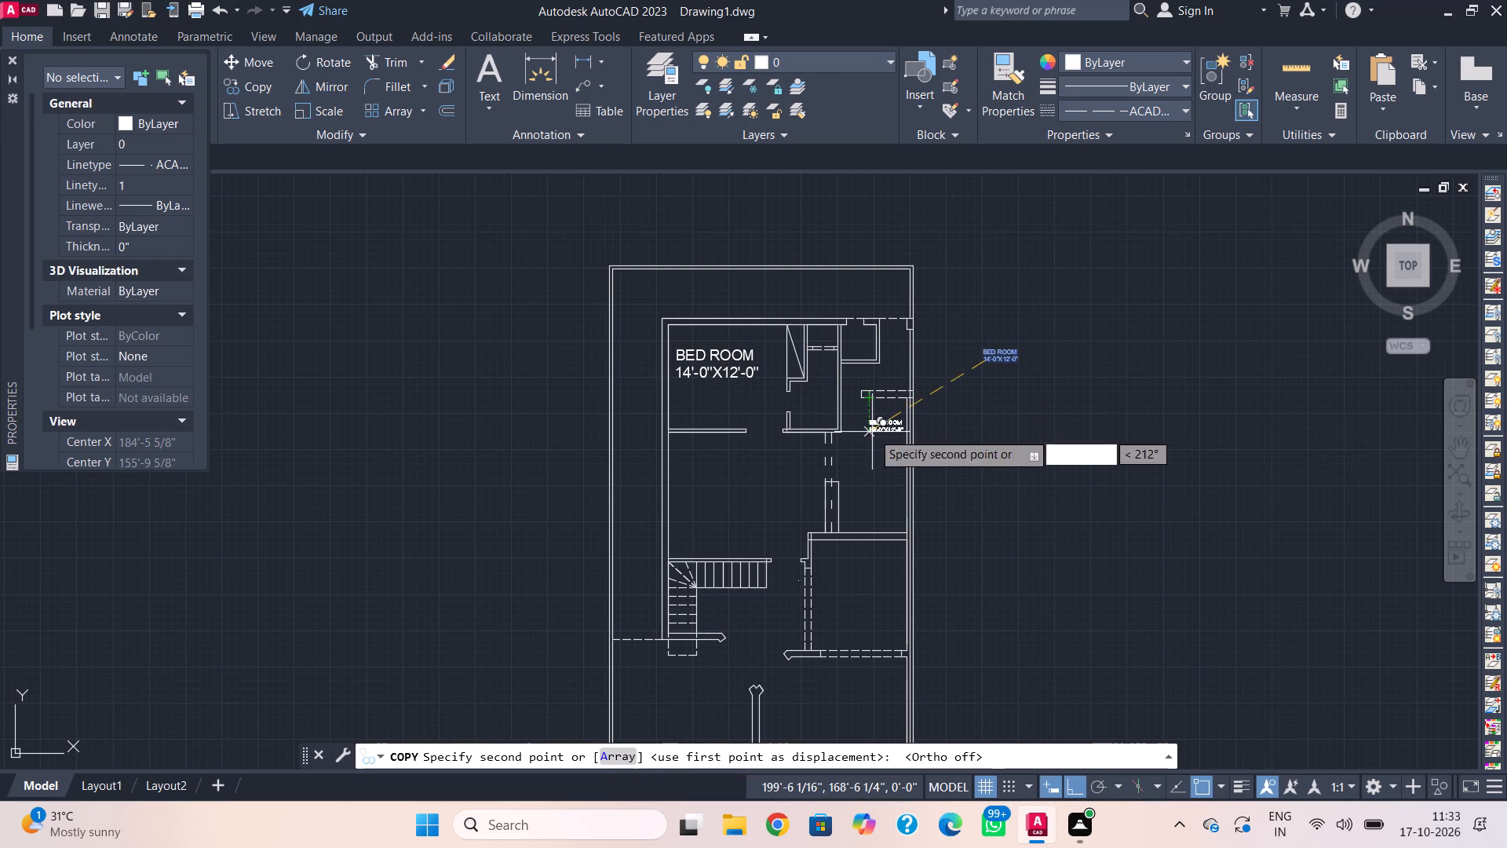
scroll(883, 380, up, 1)
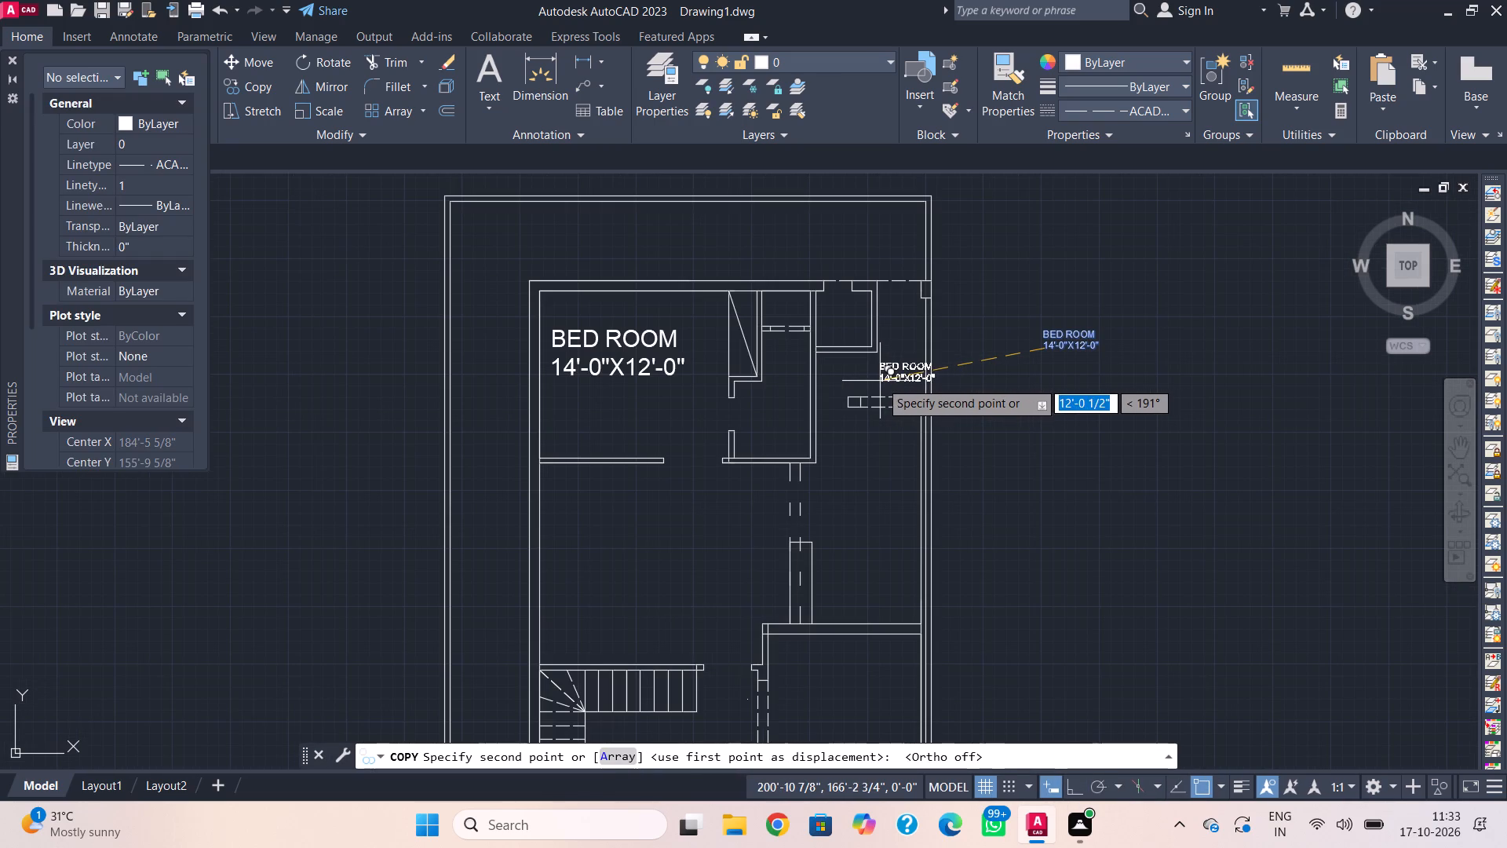
click(869, 386)
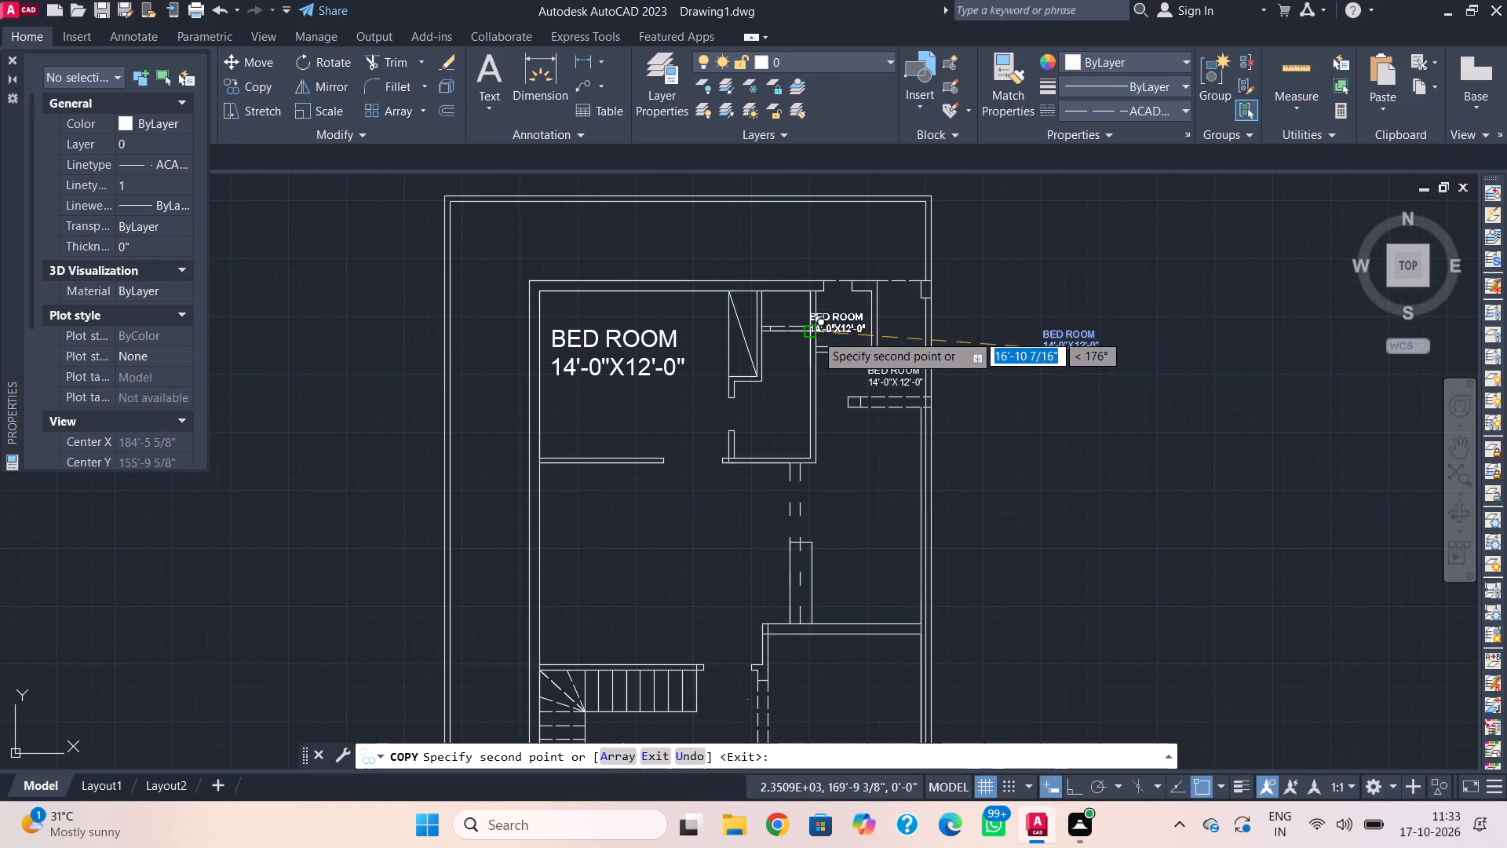
click(819, 331)
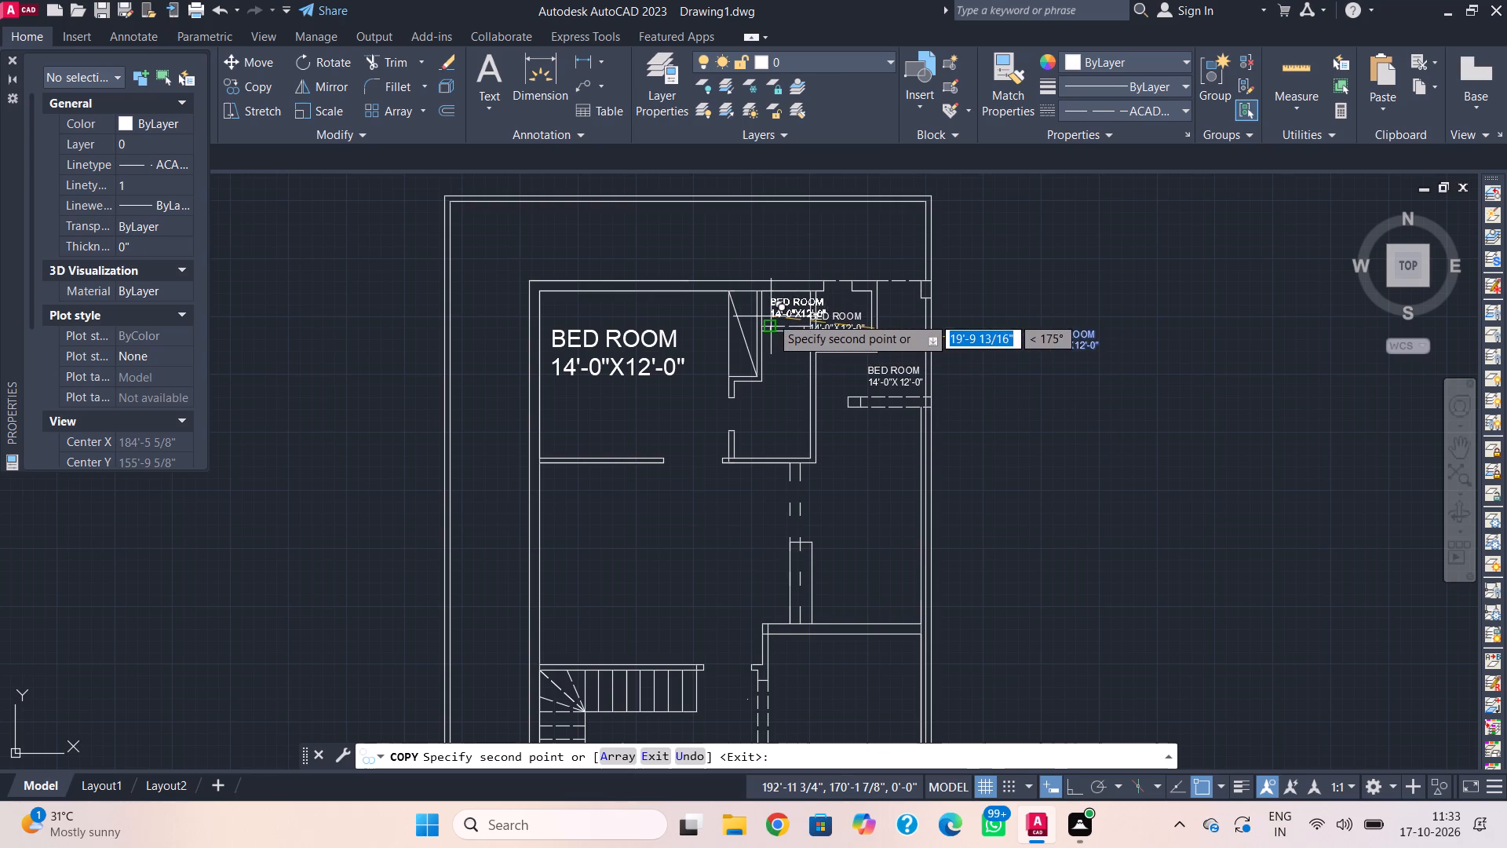
scroll(766, 319, up, 4)
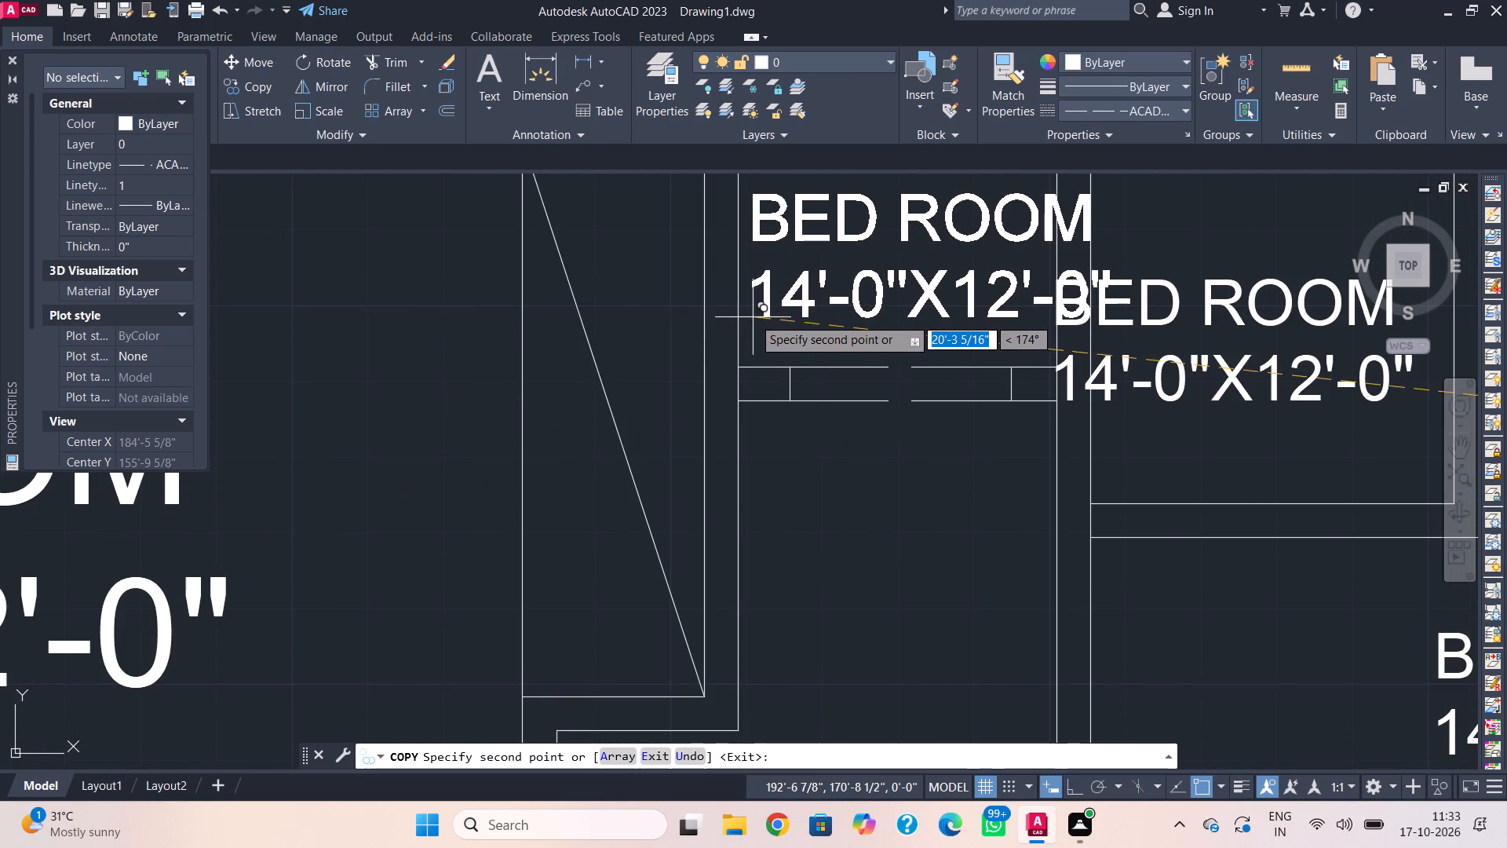
click(753, 317)
Place further label copies in the east space, the central hall, the staircase area and the walled room on the east side.
scroll(795, 561, down, 2)
middle_drag(789, 555, 745, 275)
scroll(816, 433, down, 3)
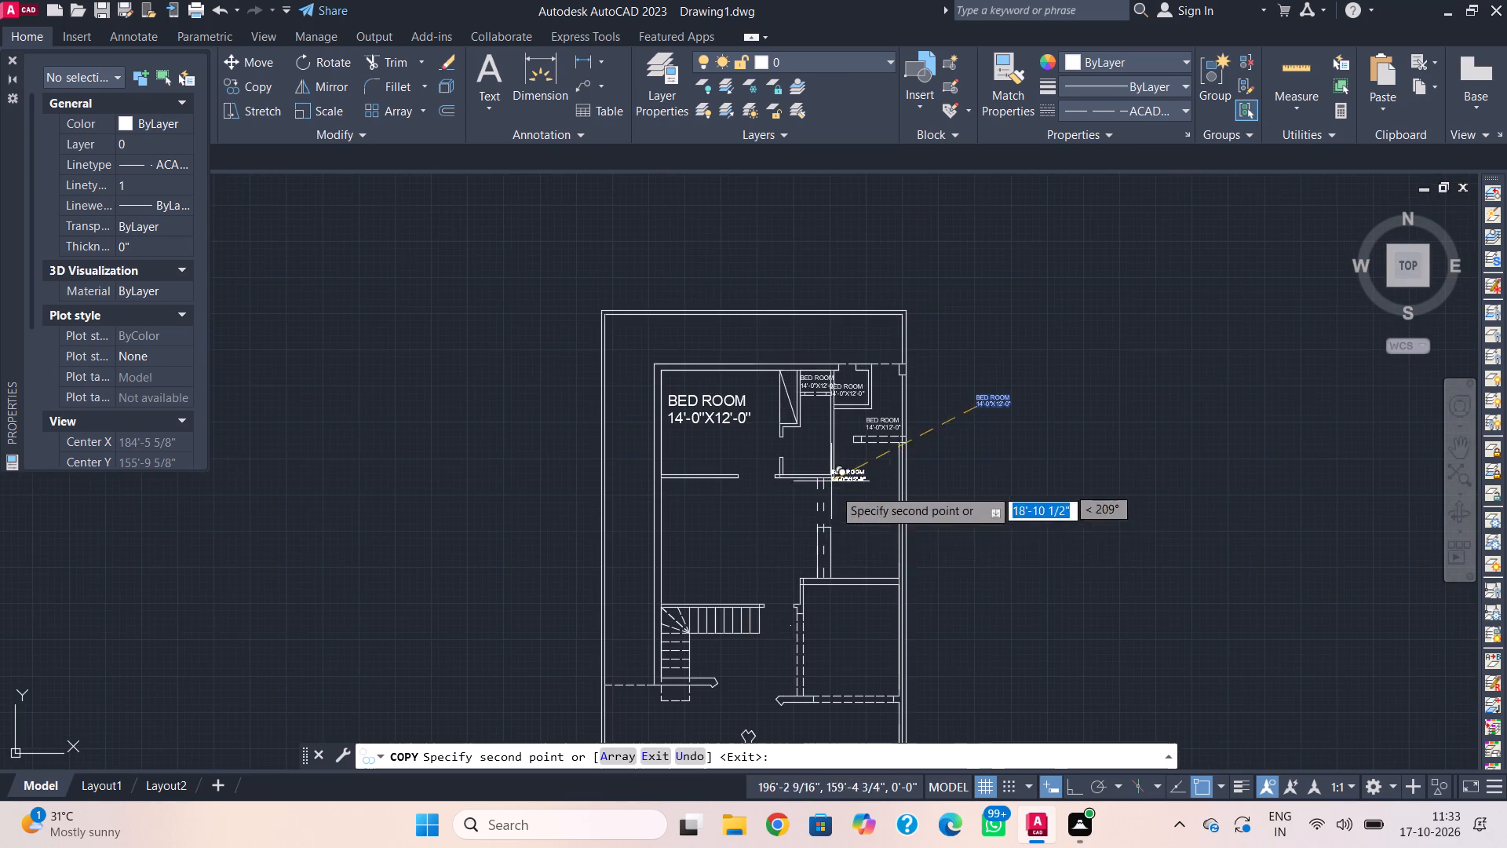
click(857, 486)
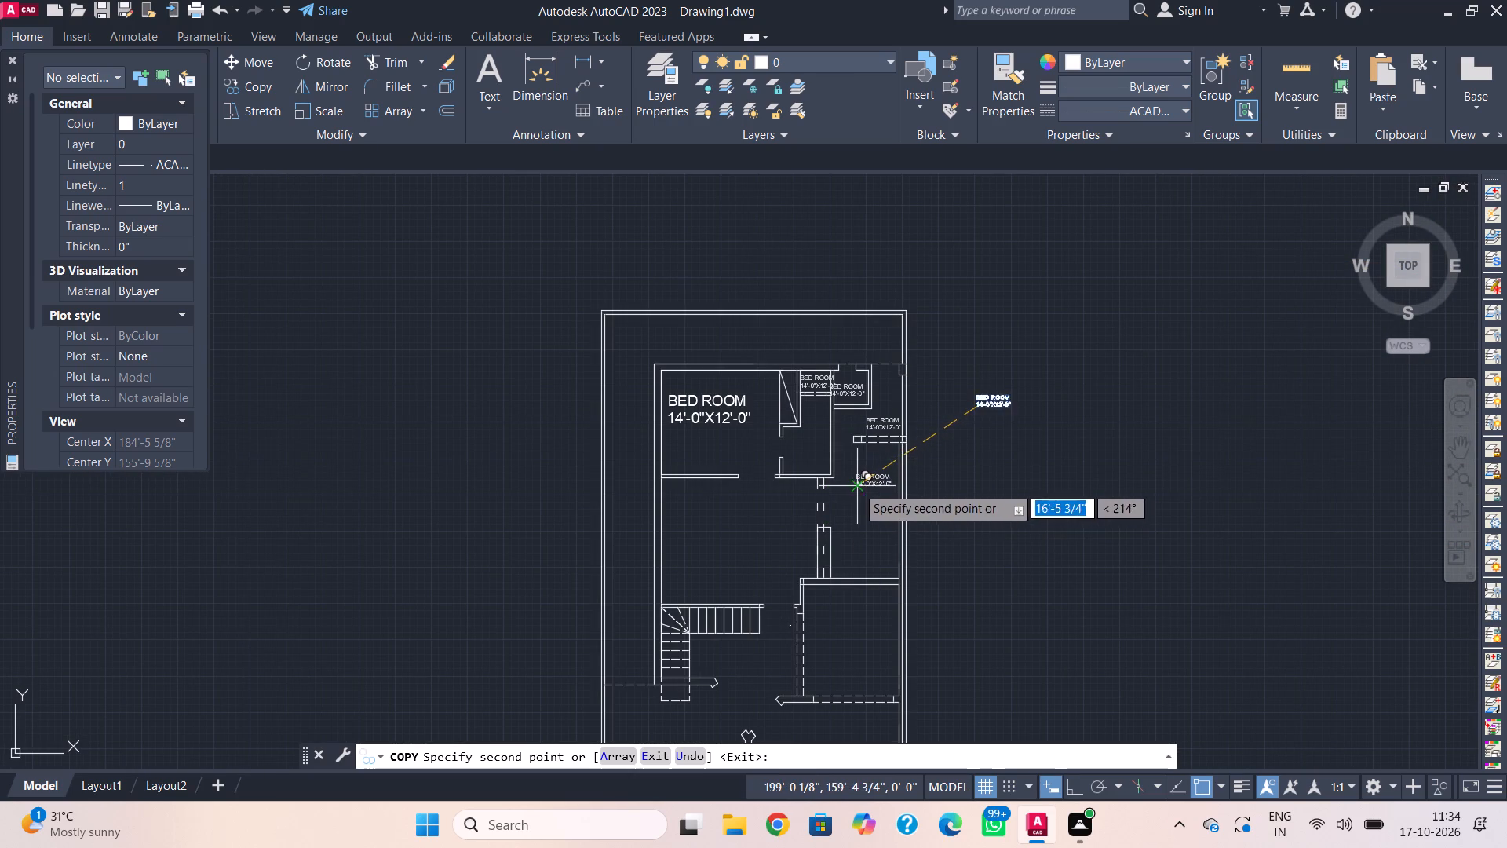
click(713, 531)
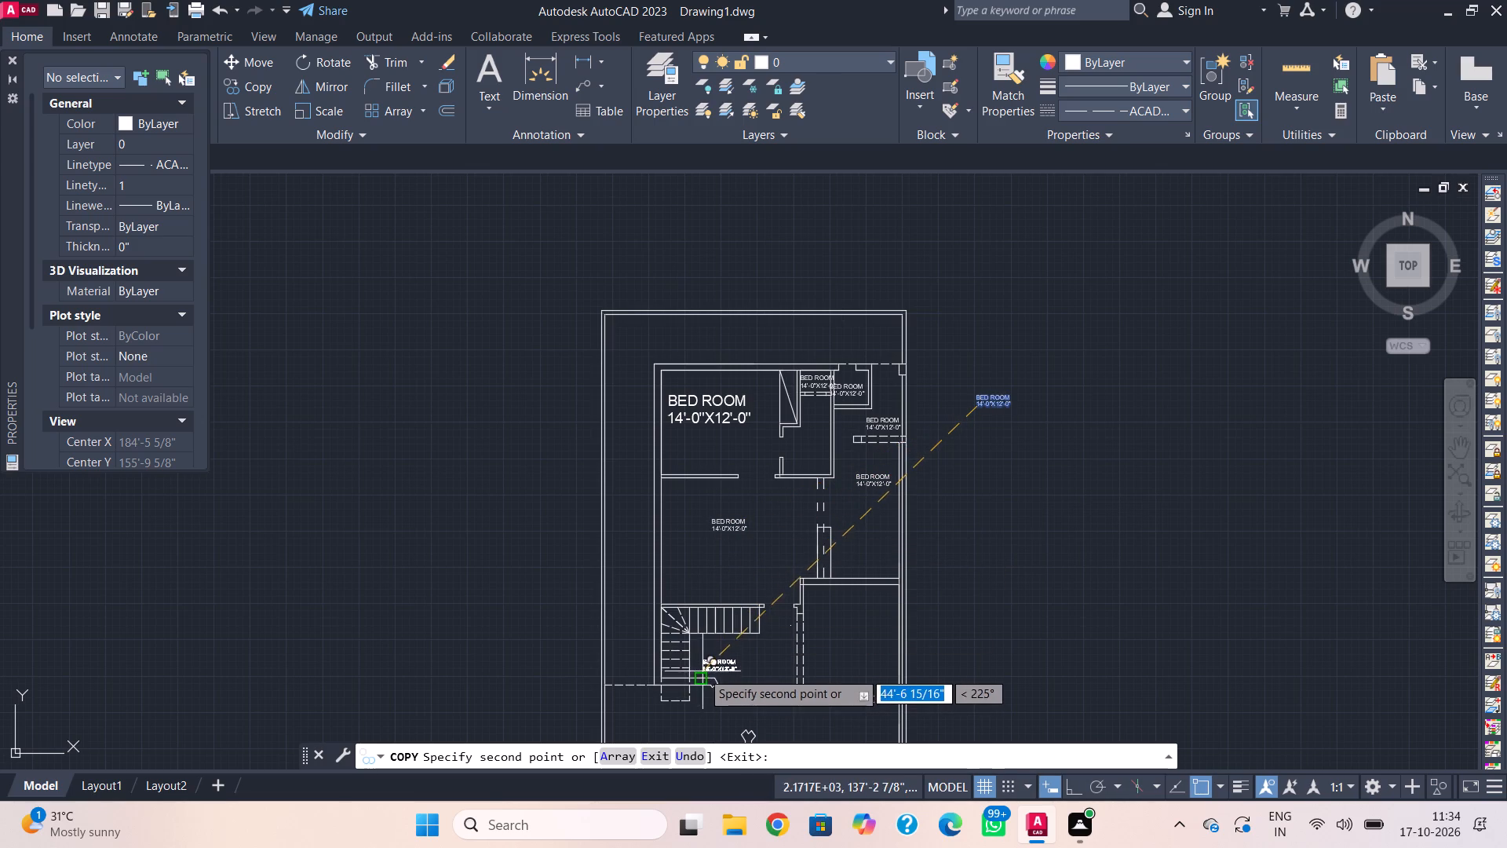
click(677, 671)
click(846, 652)
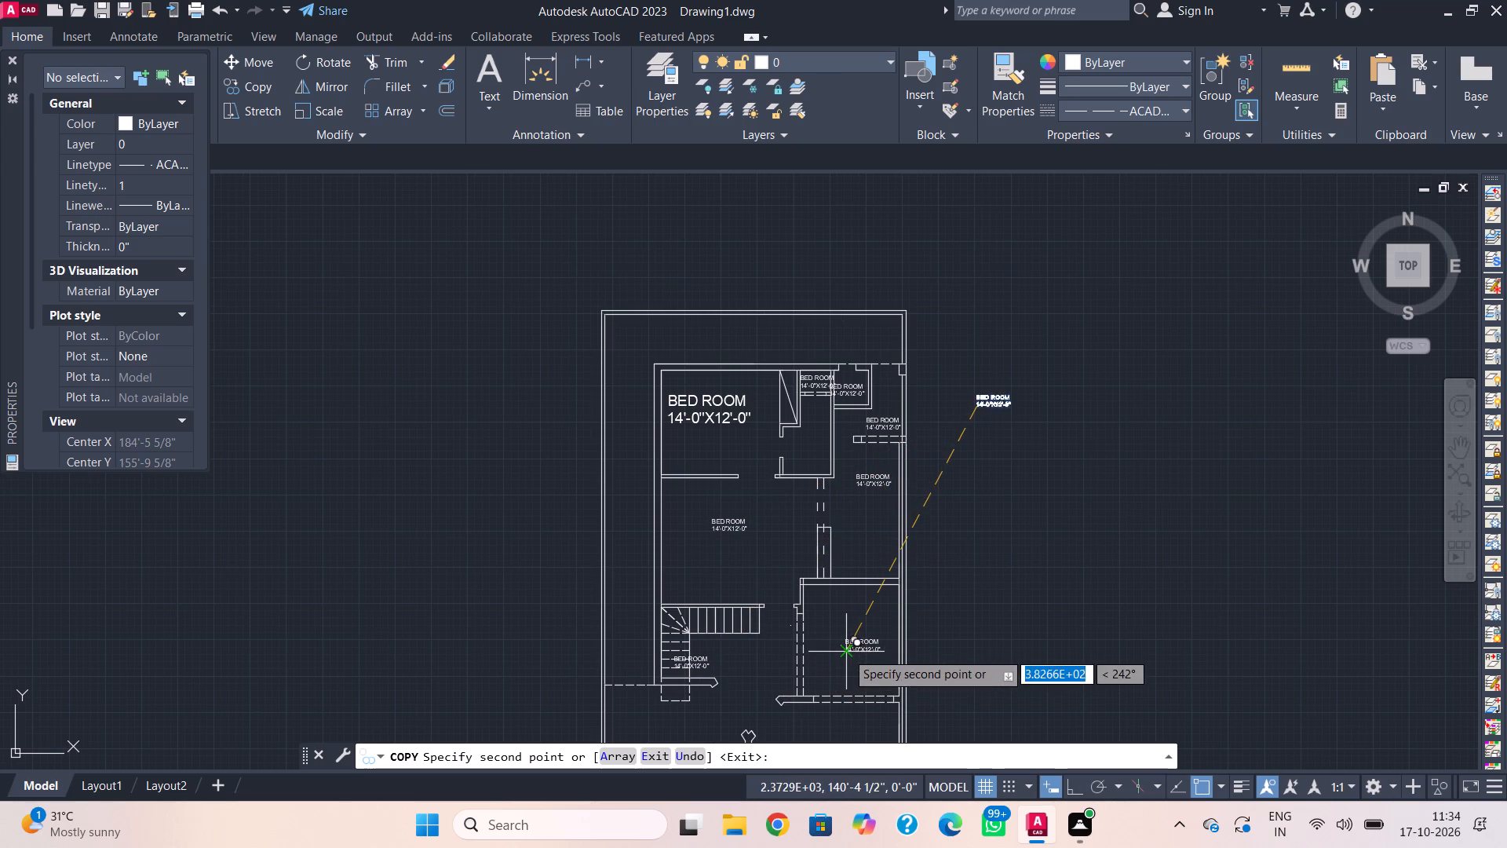
Place label copies in the front room, southwest open area, southeast front strip, west side passage and rear passage, finishing the copying.
middle_drag(846, 681, 821, 496)
click(805, 557)
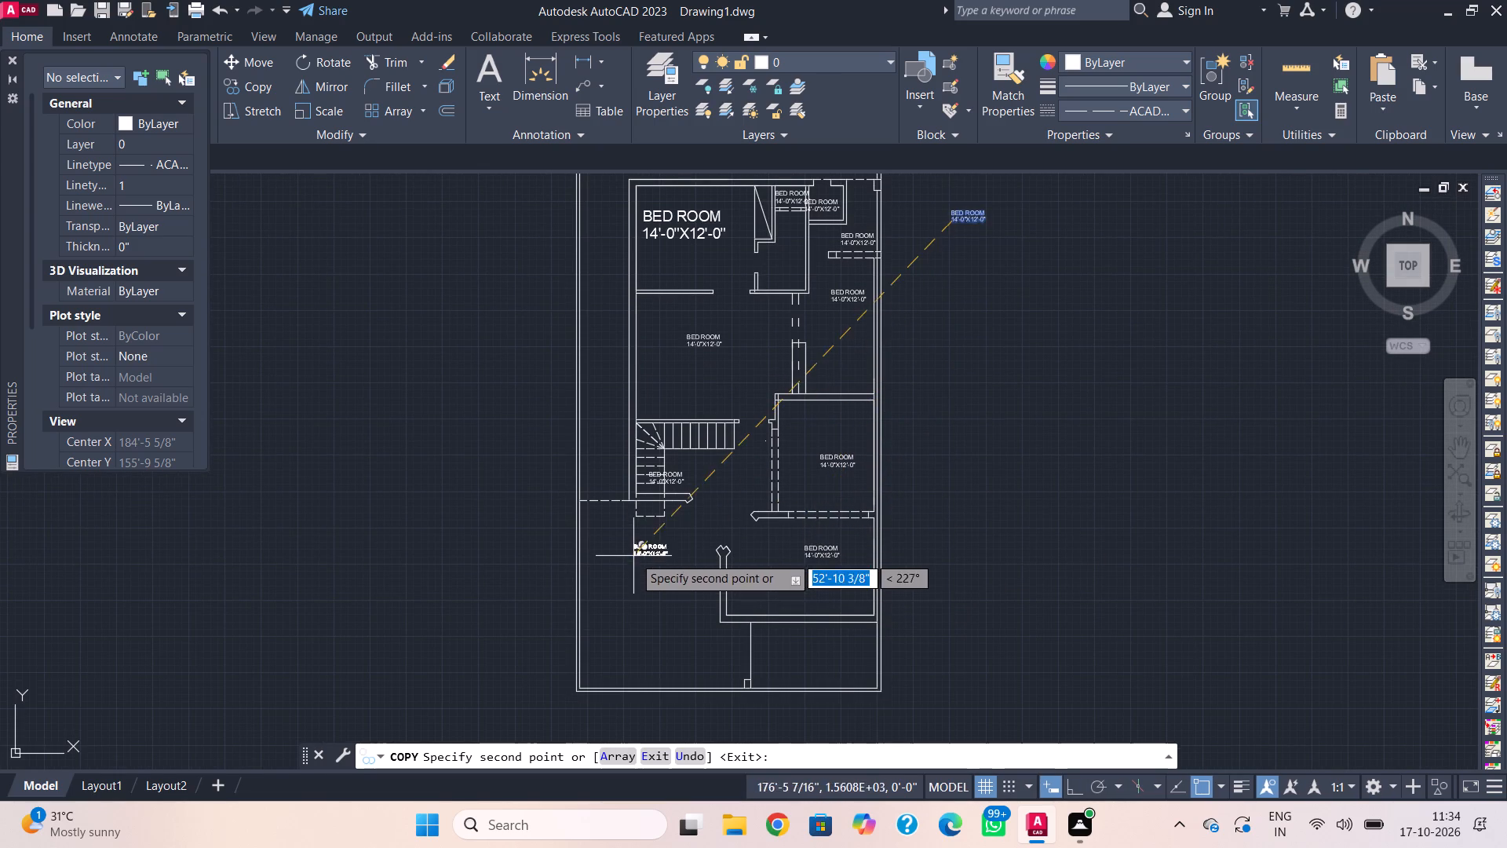
click(639, 557)
click(794, 669)
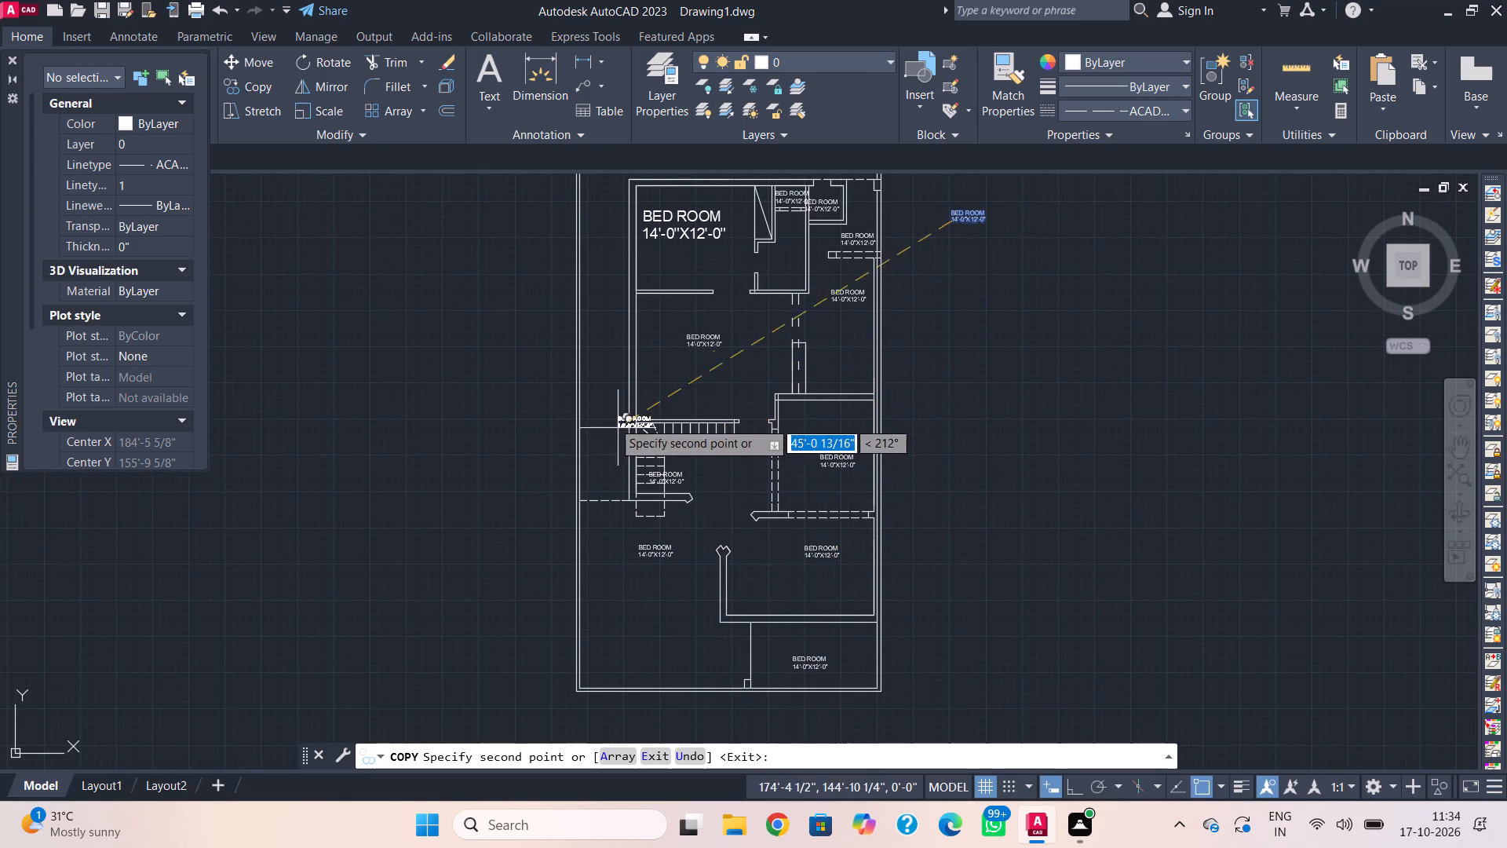
click(584, 399)
middle_drag(592, 444, 615, 652)
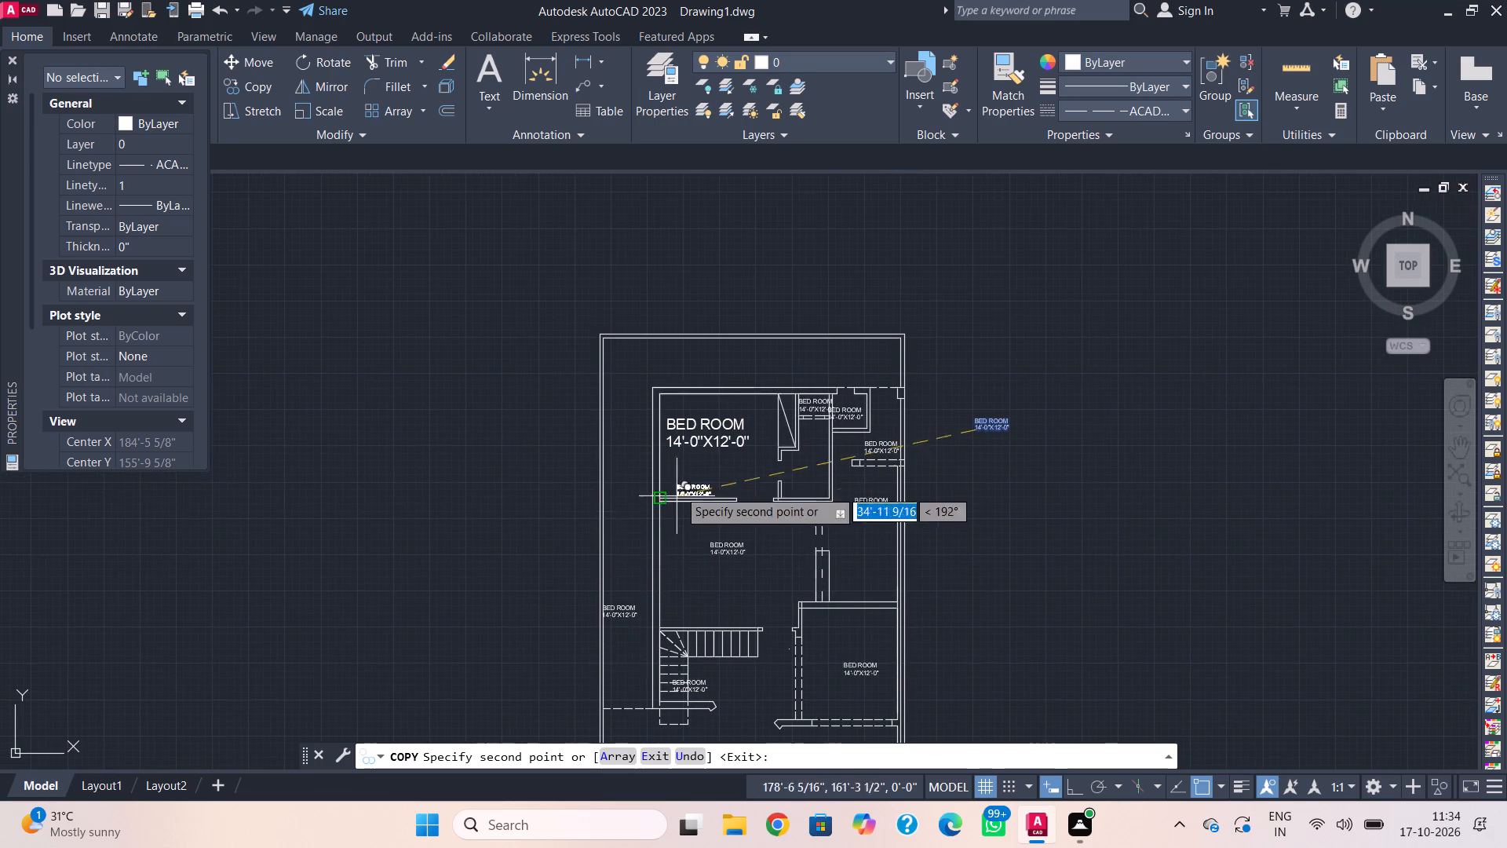
click(702, 369)
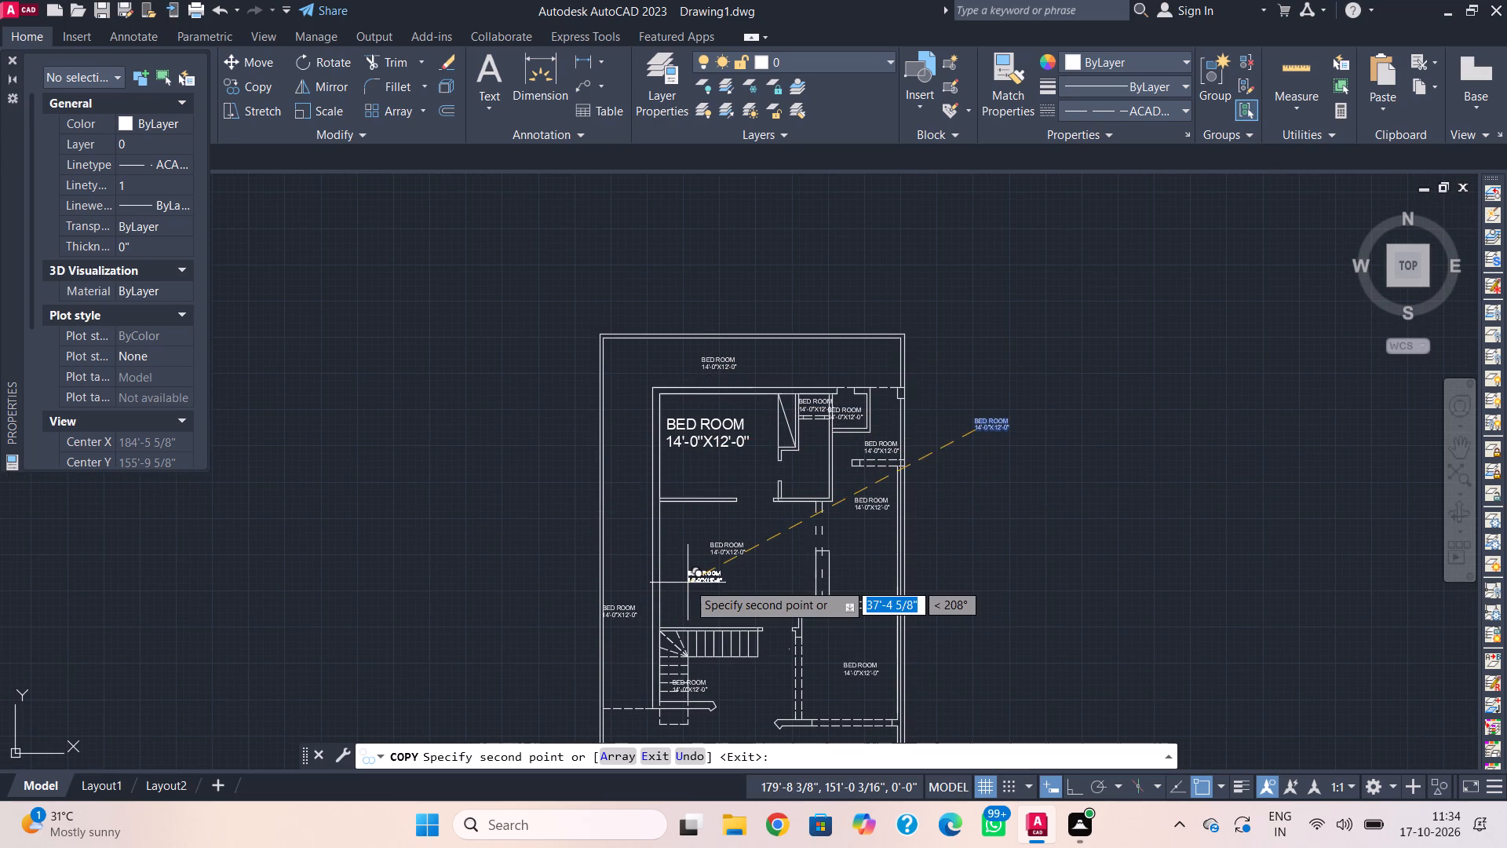
key(Escape)
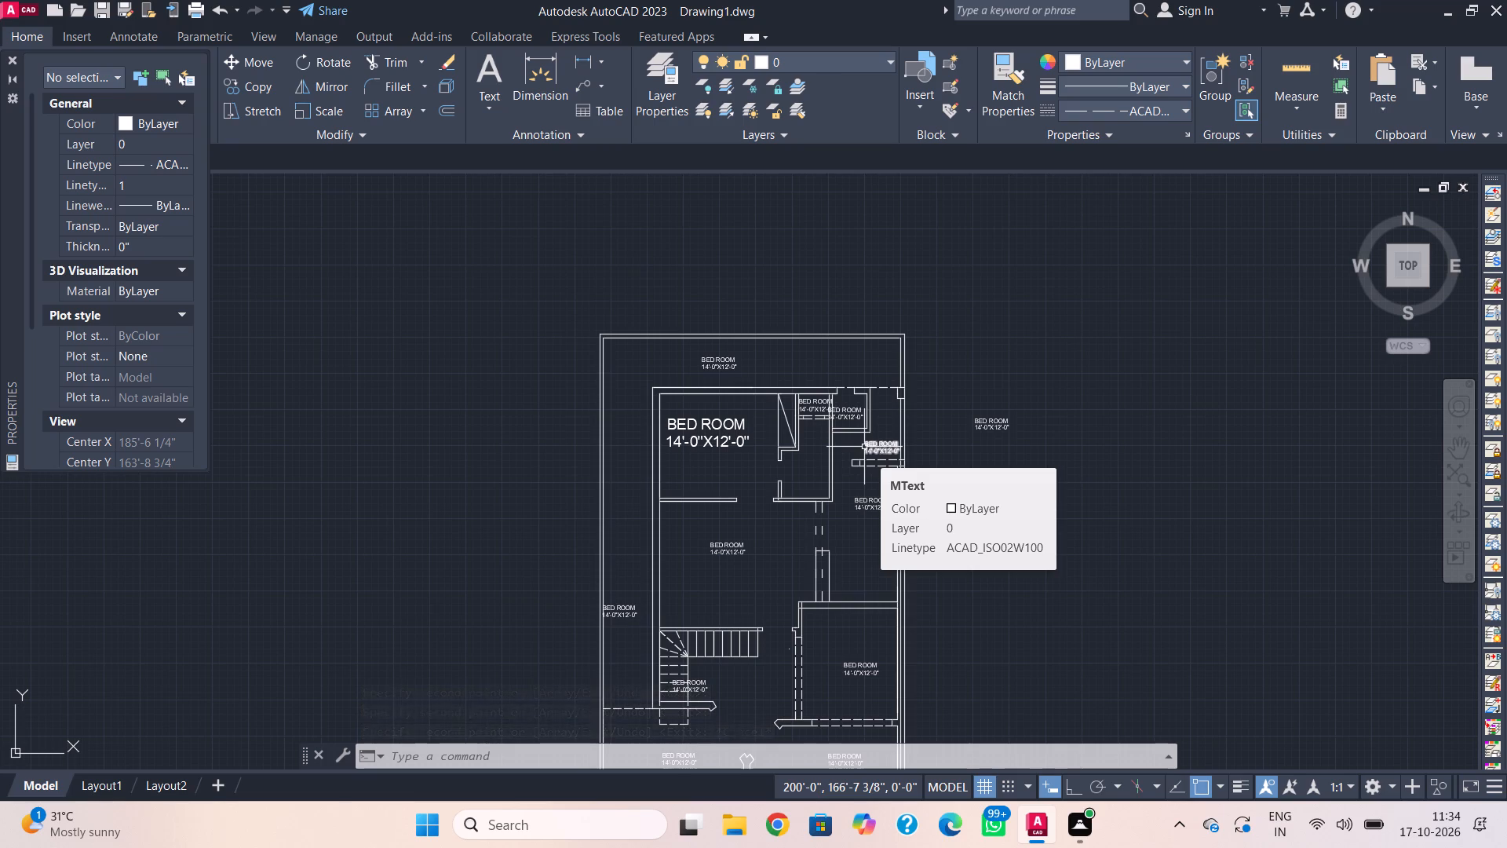
Move the small label outside the boundary wall into the bath area just east of the bedroom.
click(976, 423)
right_click(990, 426)
click(1060, 430)
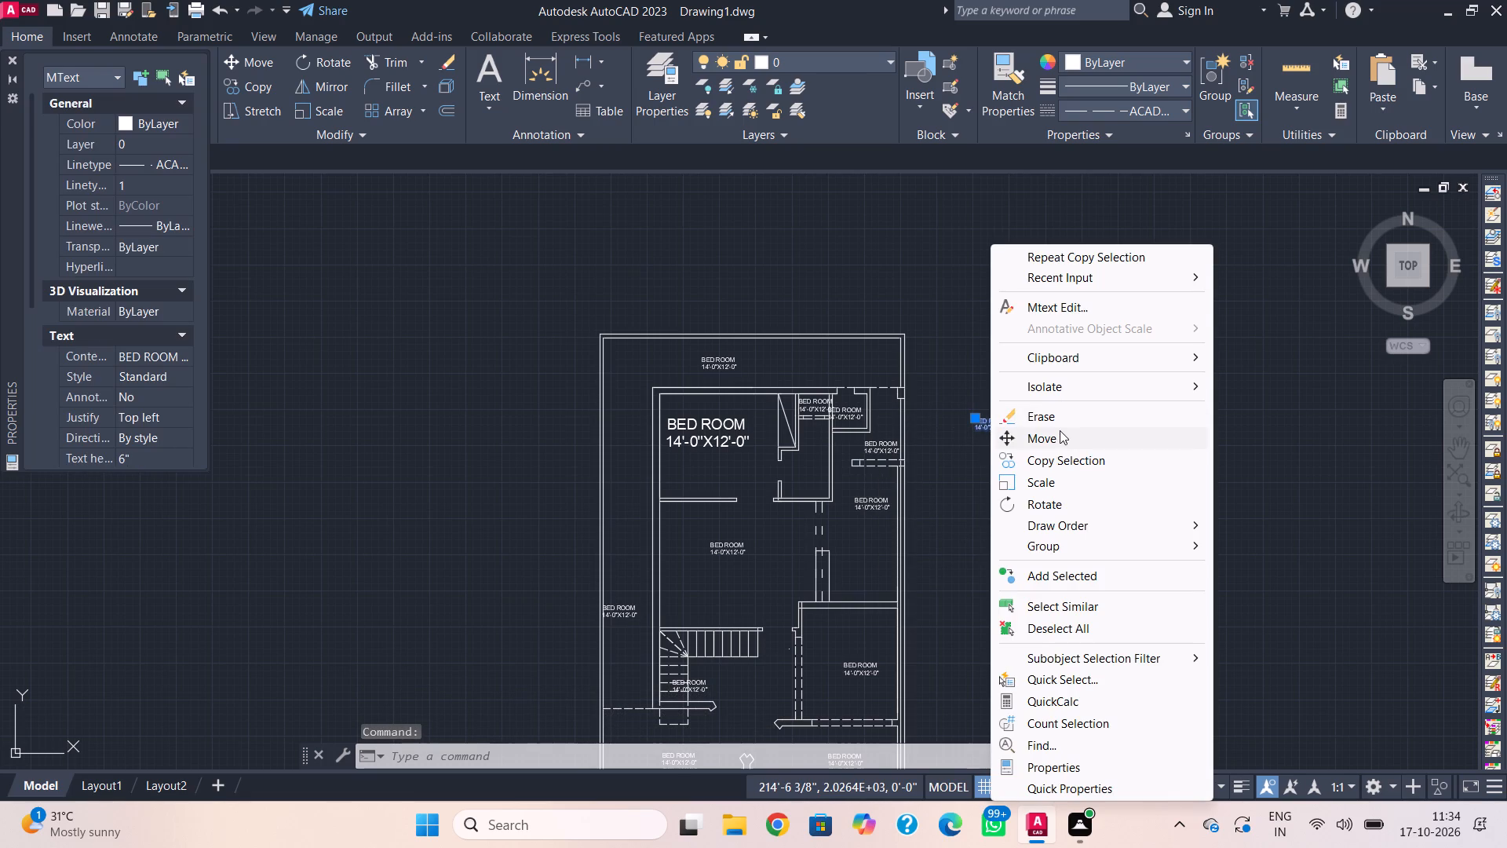
click(1008, 426)
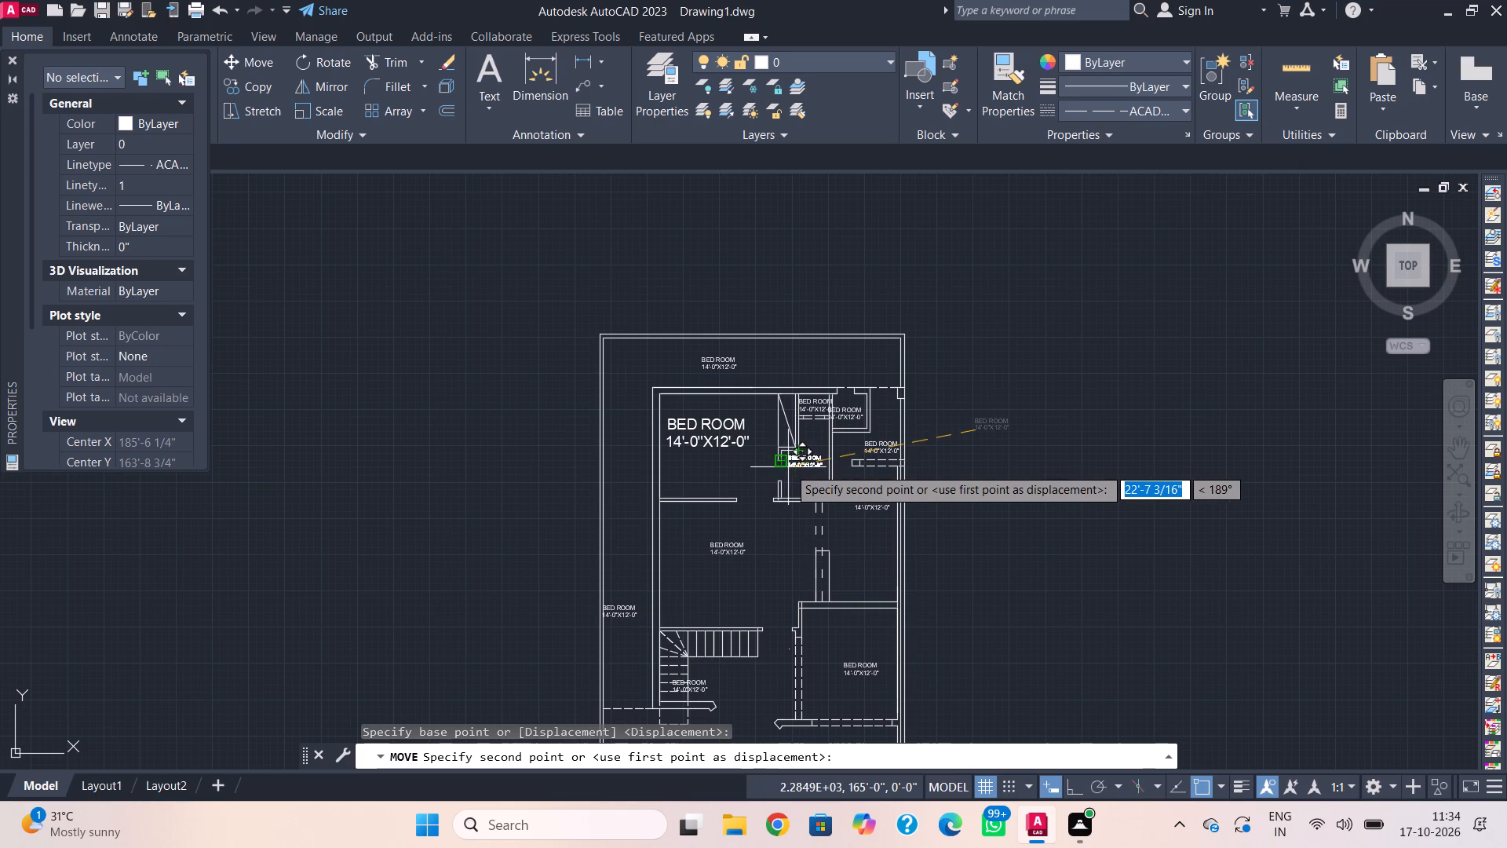
scroll(789, 468, up, 2)
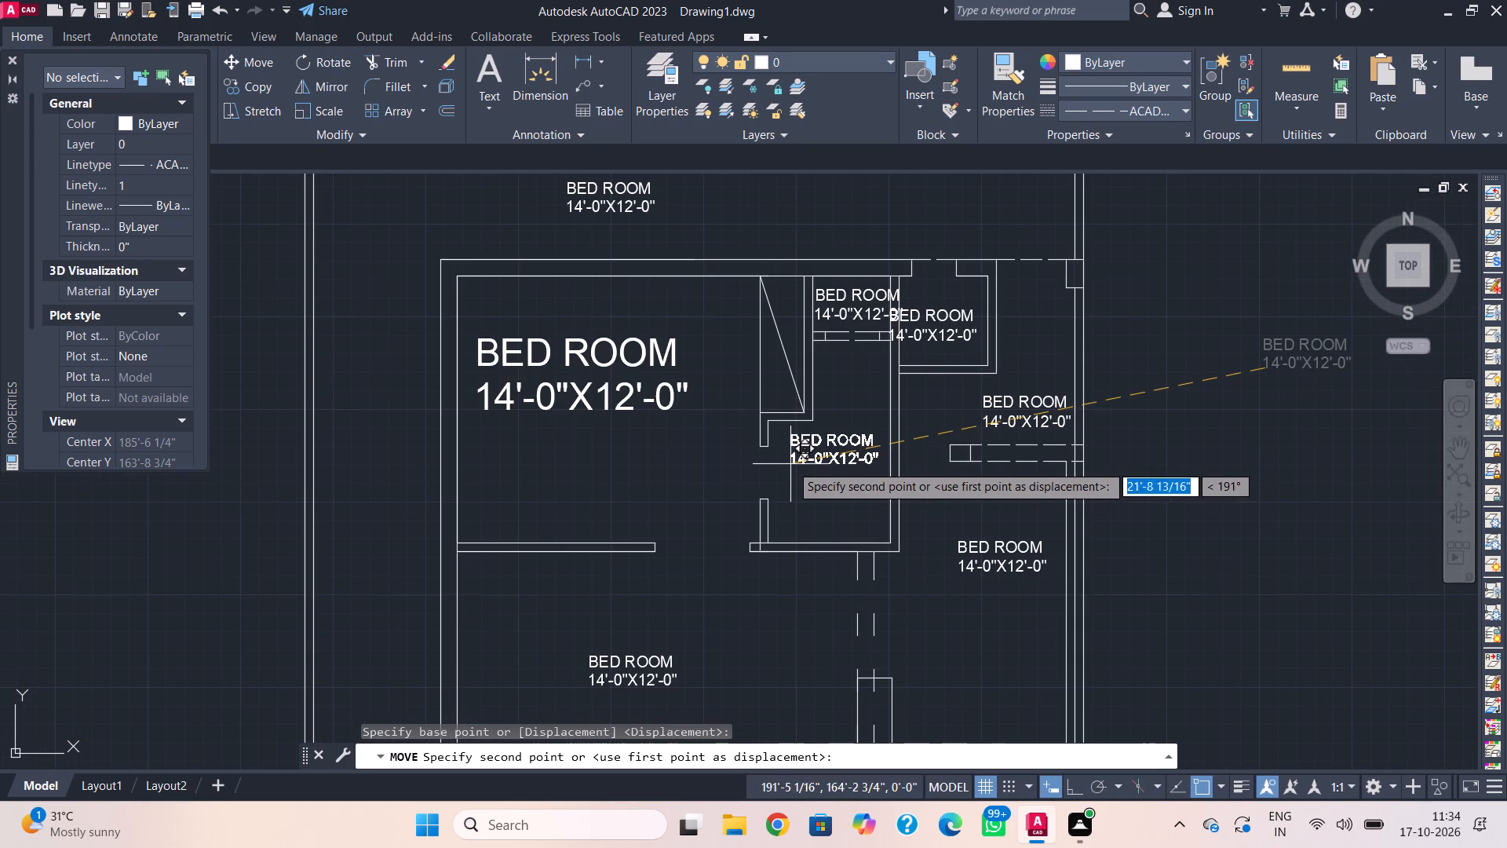
click(790, 464)
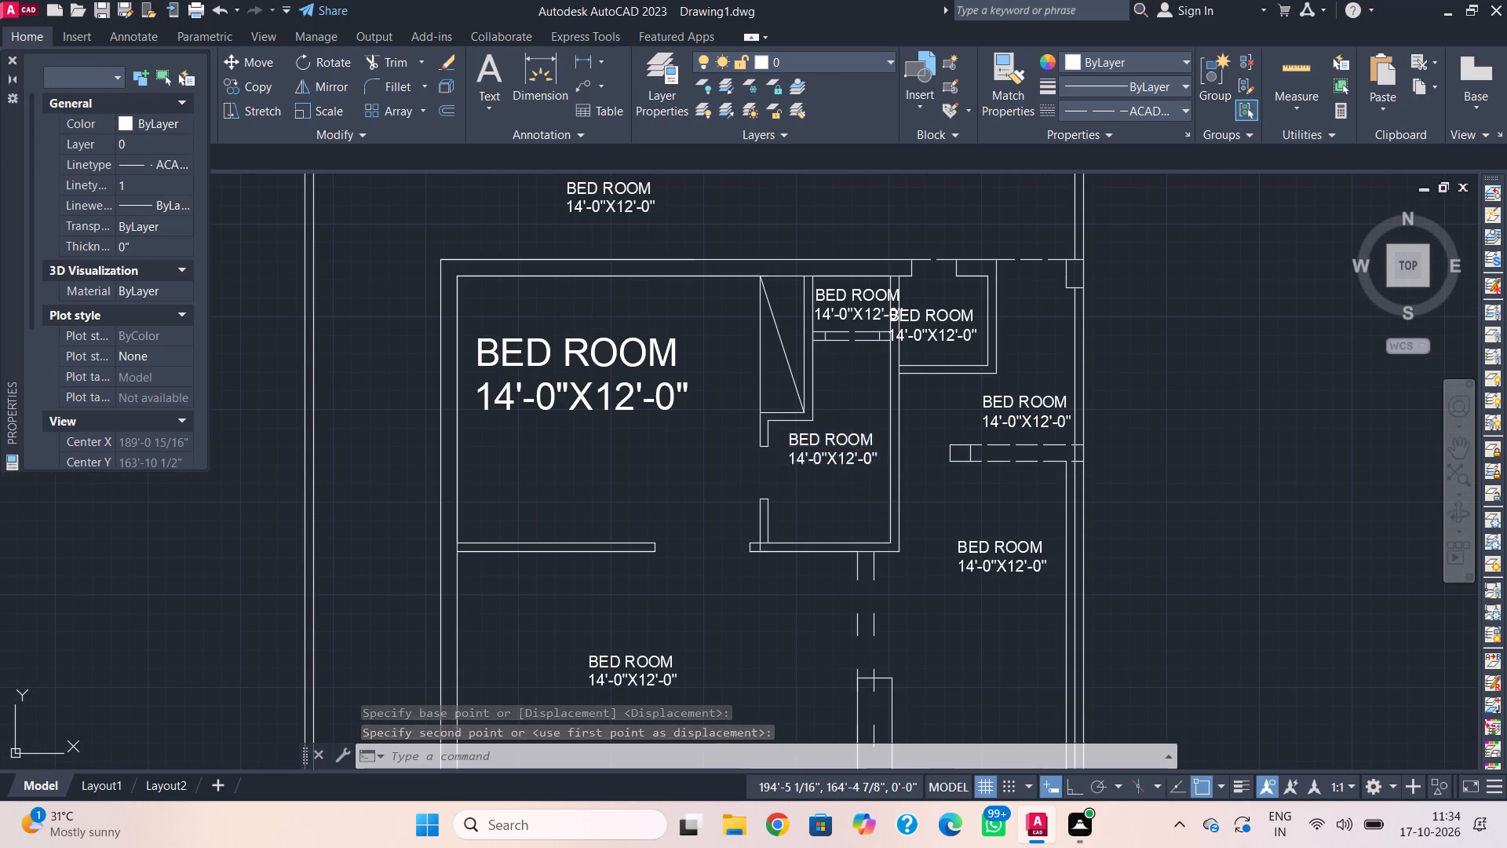
Change the label in the bath east of the bedroom to read BATH with 5'-6"X12'-0" on the second line.
double_click(857, 460)
click(874, 462)
click(878, 460)
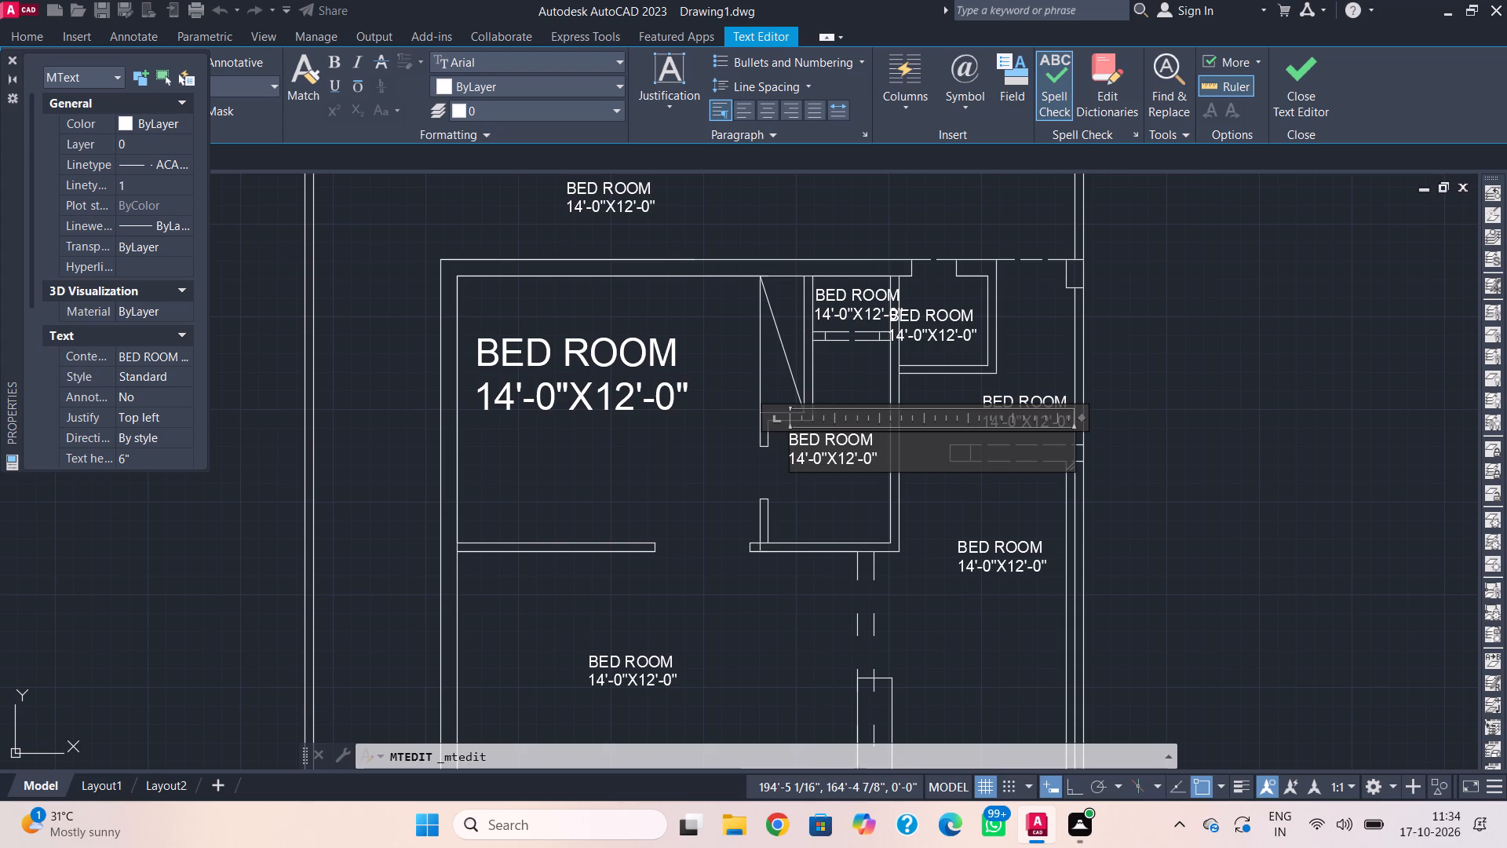
key(BackSpace)
key(BackSpace)
key(BackSpace)
key(BackSpace)
key(BackSpace)
key(BackSpace)
key(BackSpace)
key(BackSpace)
key(BackSpace)
key(BackSpace)
key(BackSpace)
key(BackSpace)
key(BackSpace)
key(BackSpace)
key(BackSpace)
key(BackSpace)
key(BackSpace)
key(BackSpace)
key(BackSpace)
key(BackSpace)
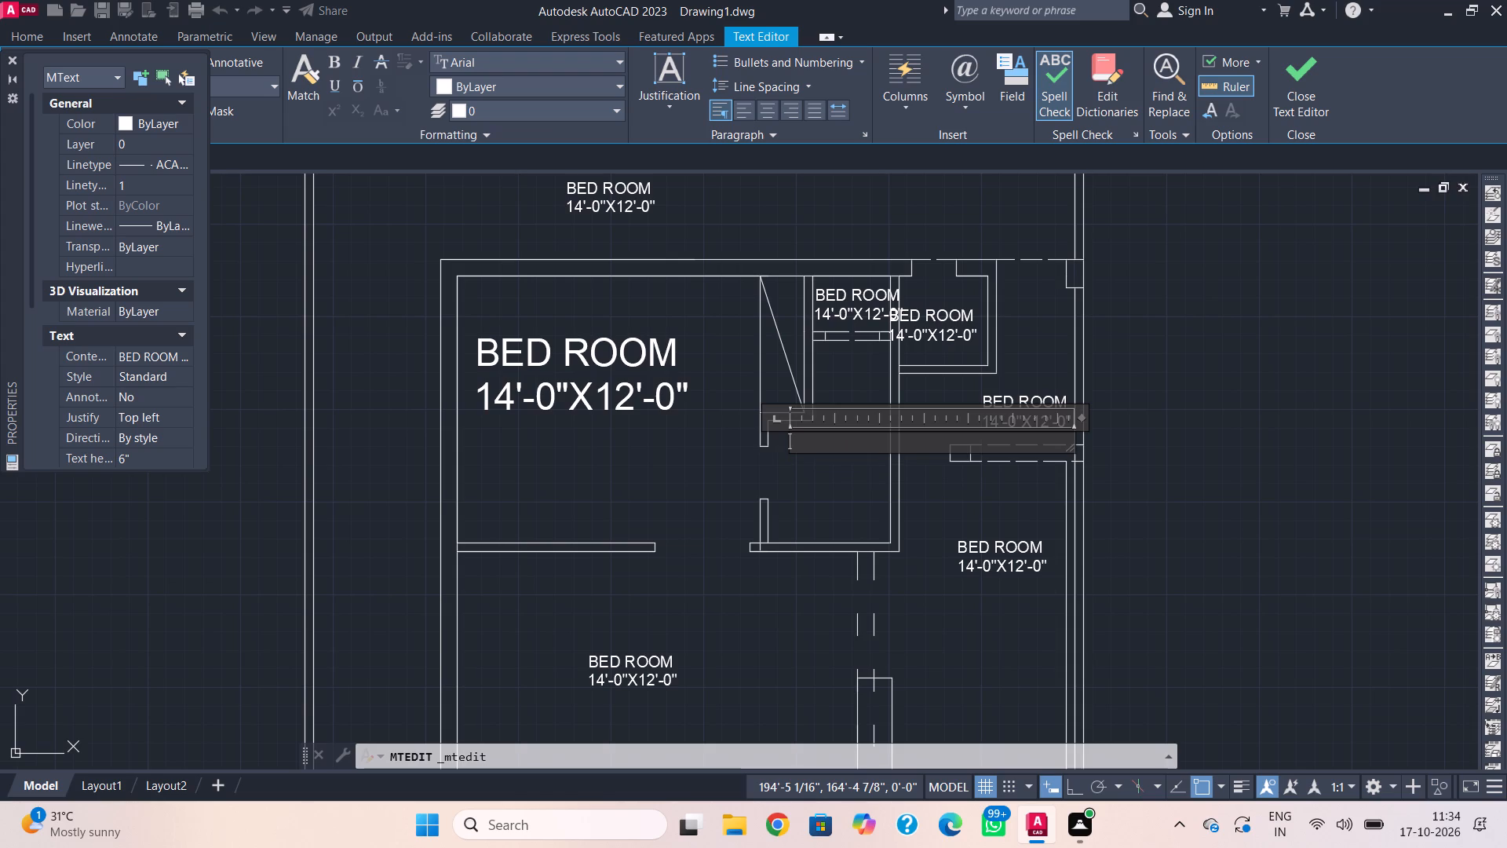
text(BATH)
key(Return)
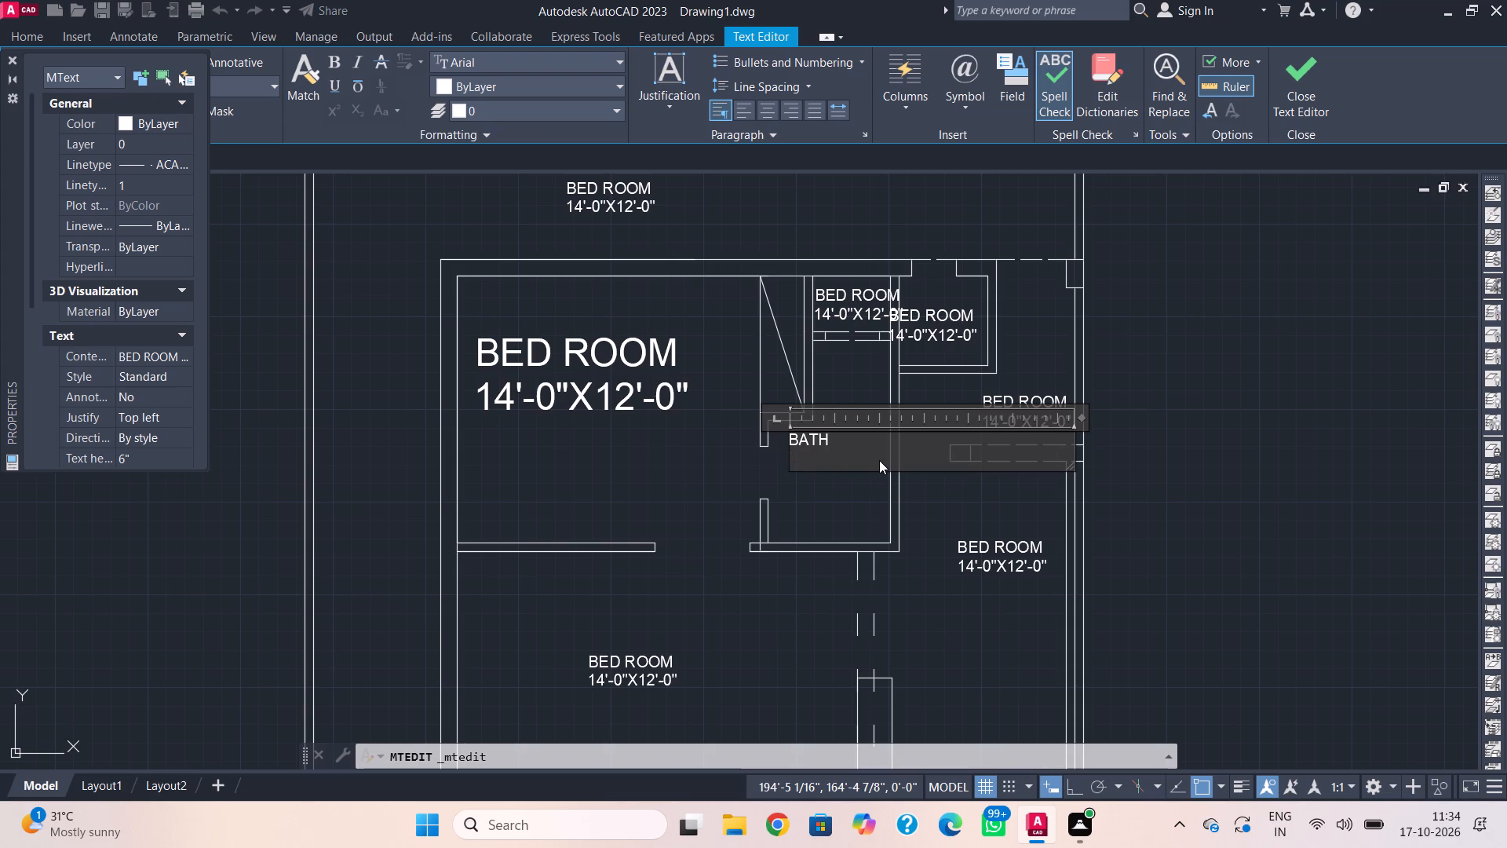
text(5')
key(minus)
key(6)
key(shift+quotedbl)
key(x)
text(12')
key(minus)
key(0)
key(shift+quotedbl)
click(881, 514)
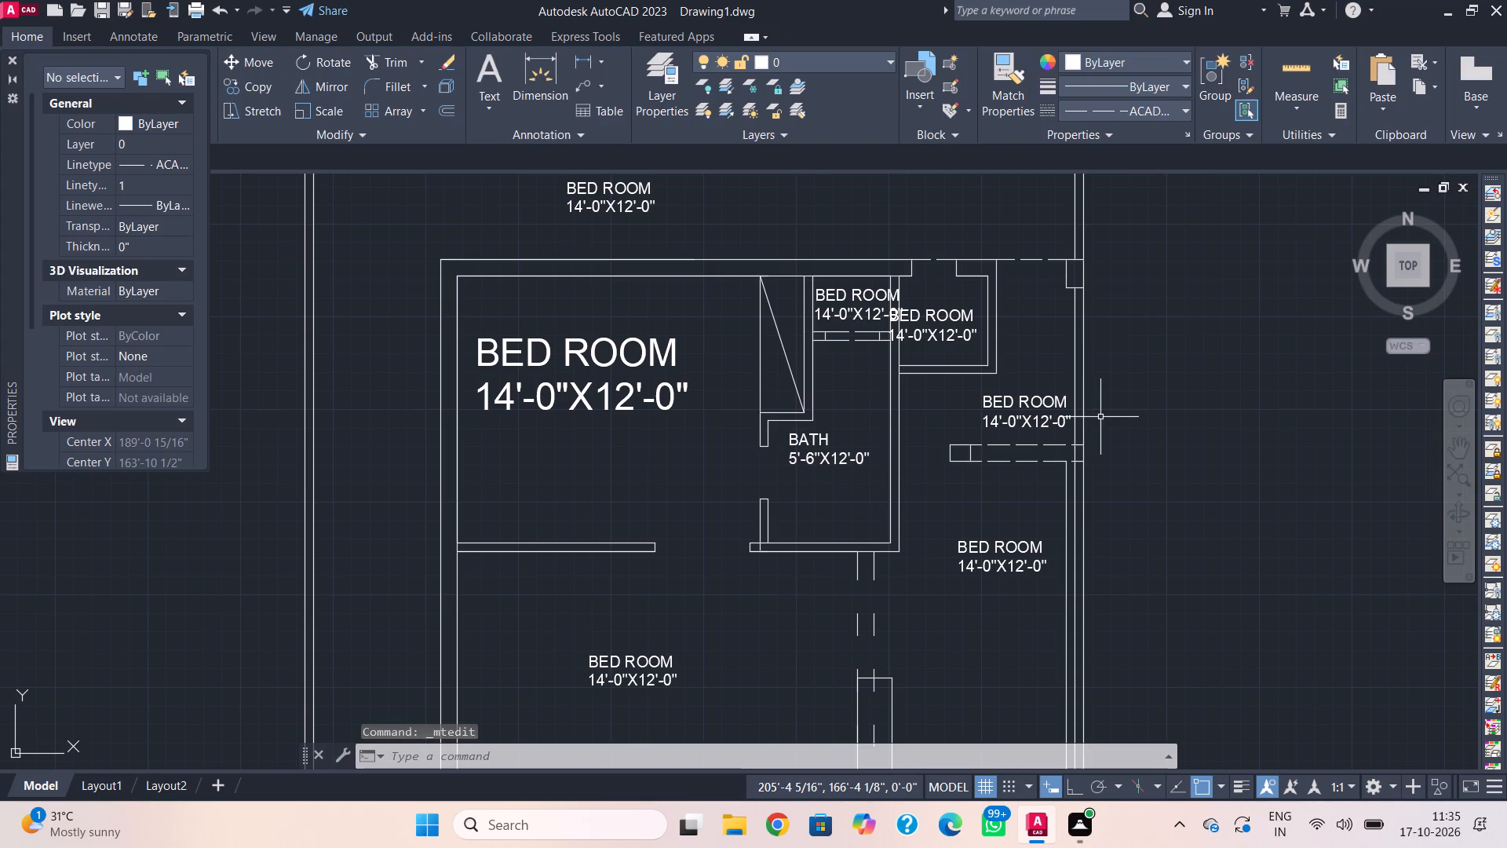
Set the text height of the label in the narrow strip north of the bath to 3" and nudge it slightly southeast.
click(841, 306)
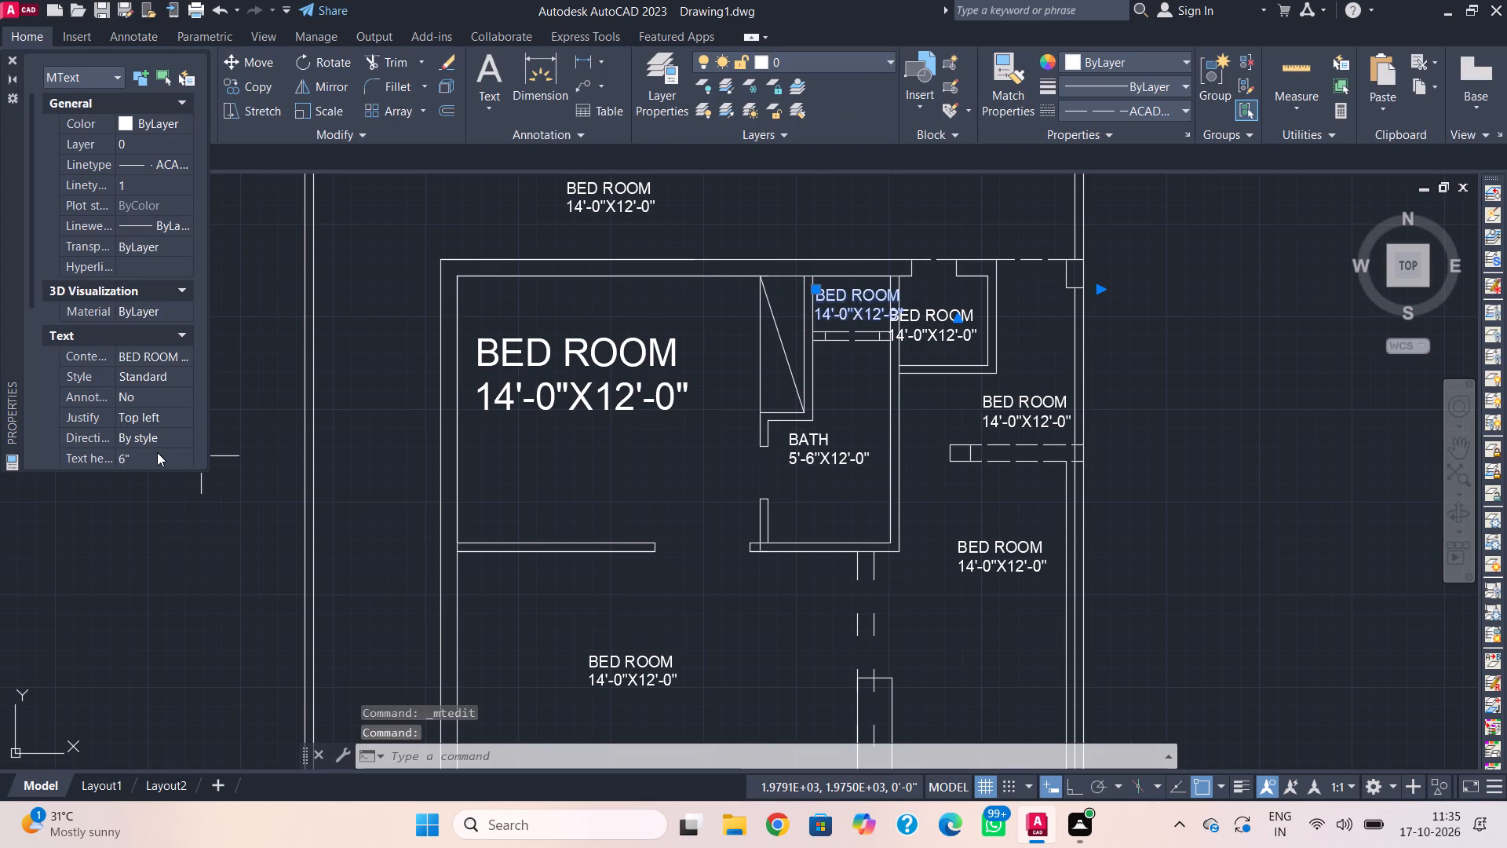
click(157, 452)
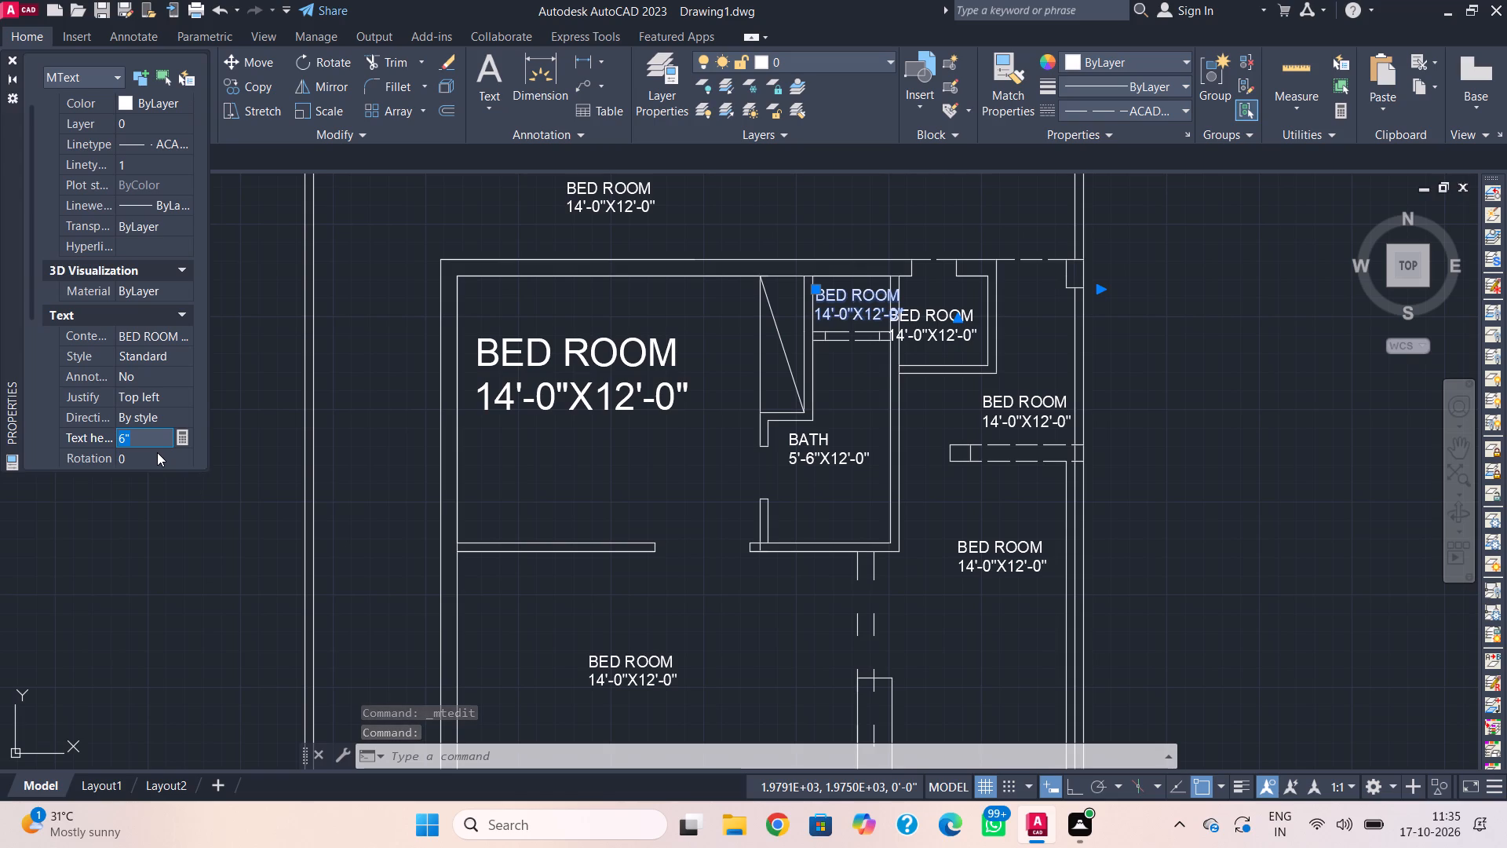
key(BackSpace)
text(3')
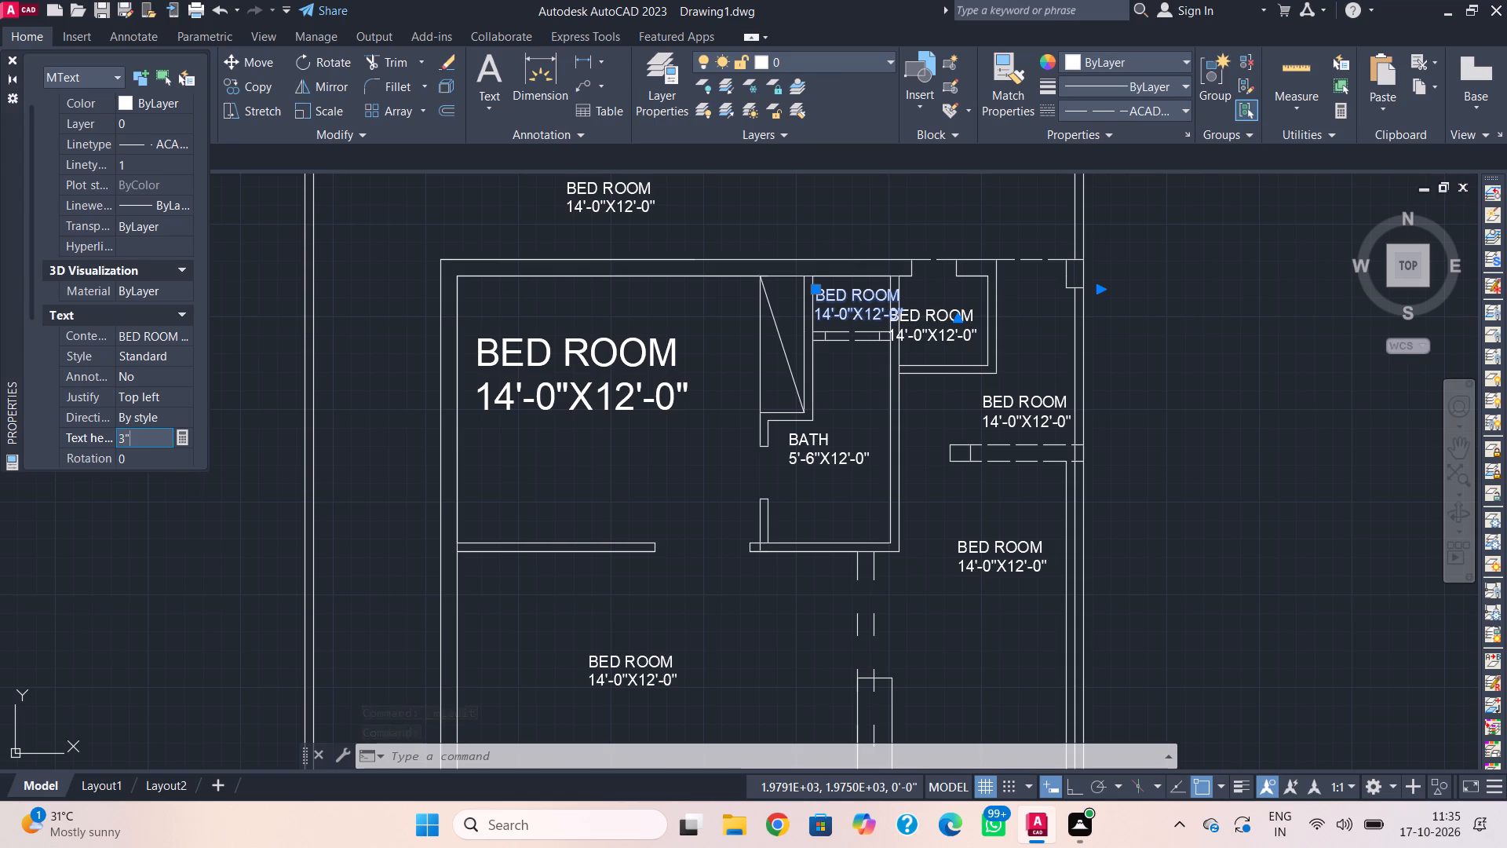
key(Return)
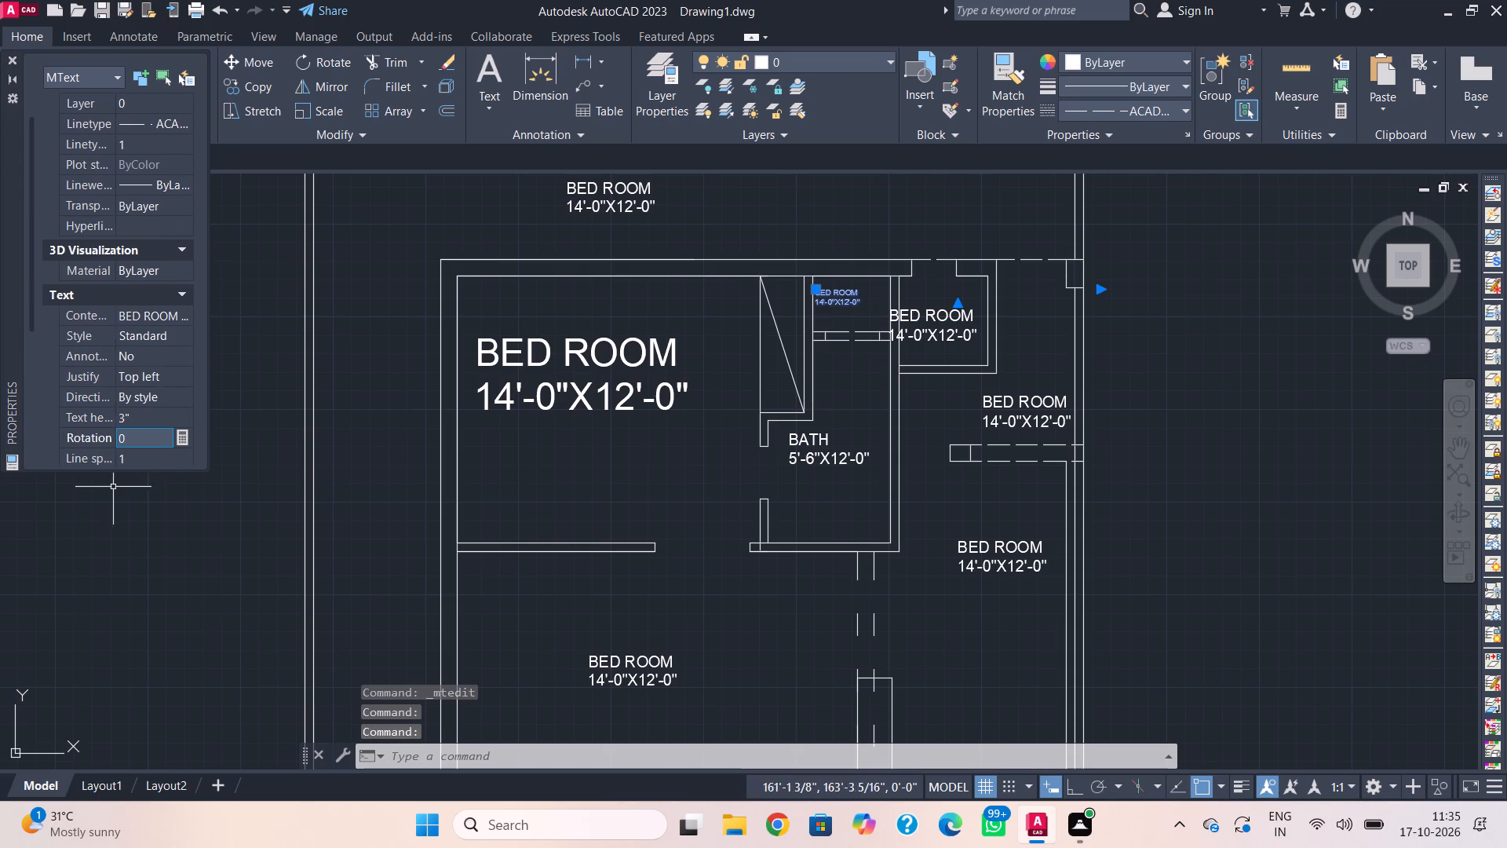
click(305, 546)
key(Escape)
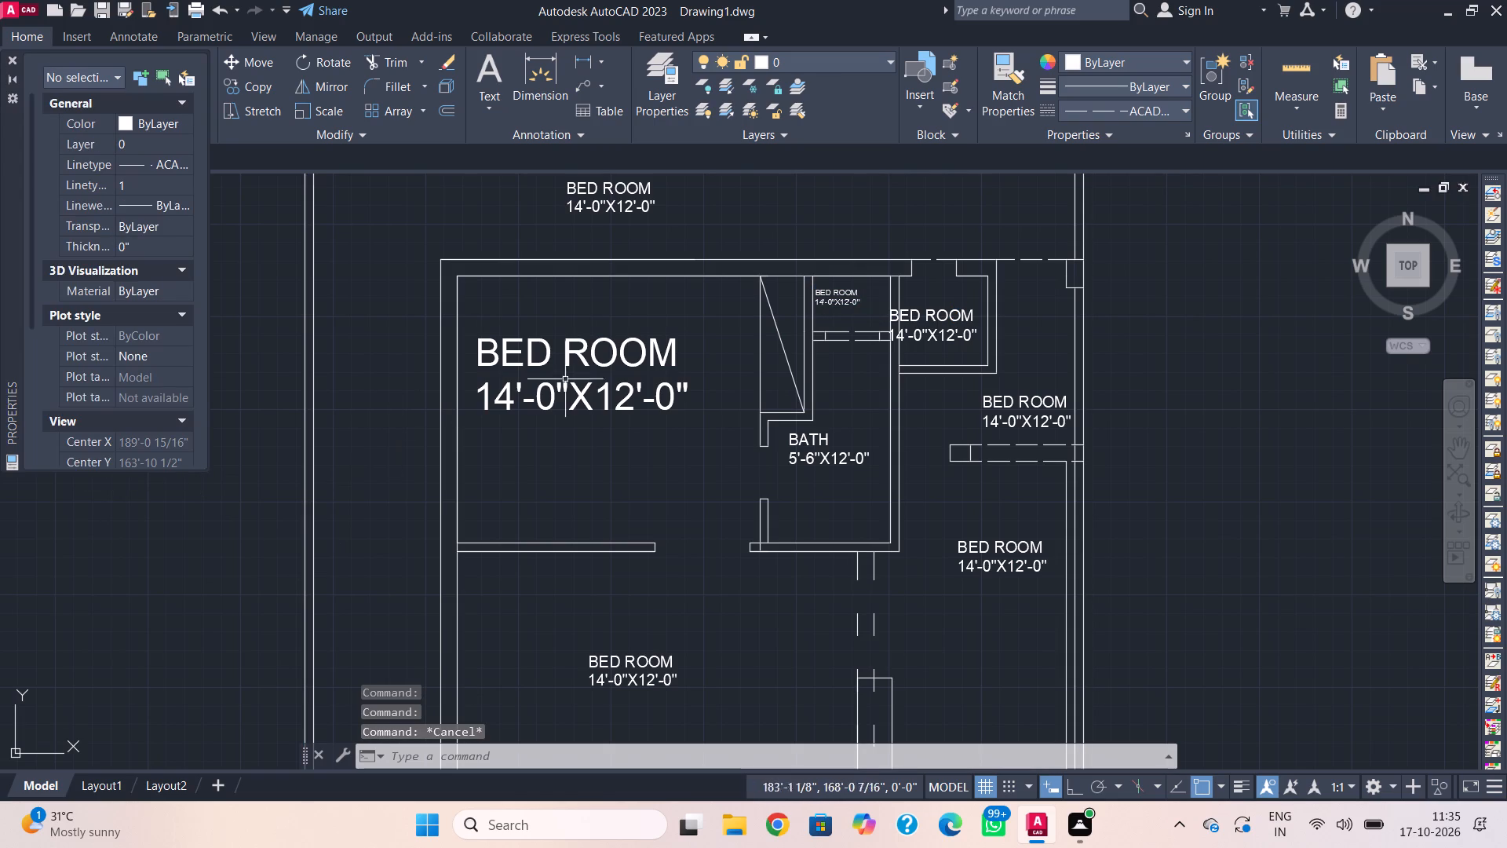
click(849, 300)
click(849, 300)
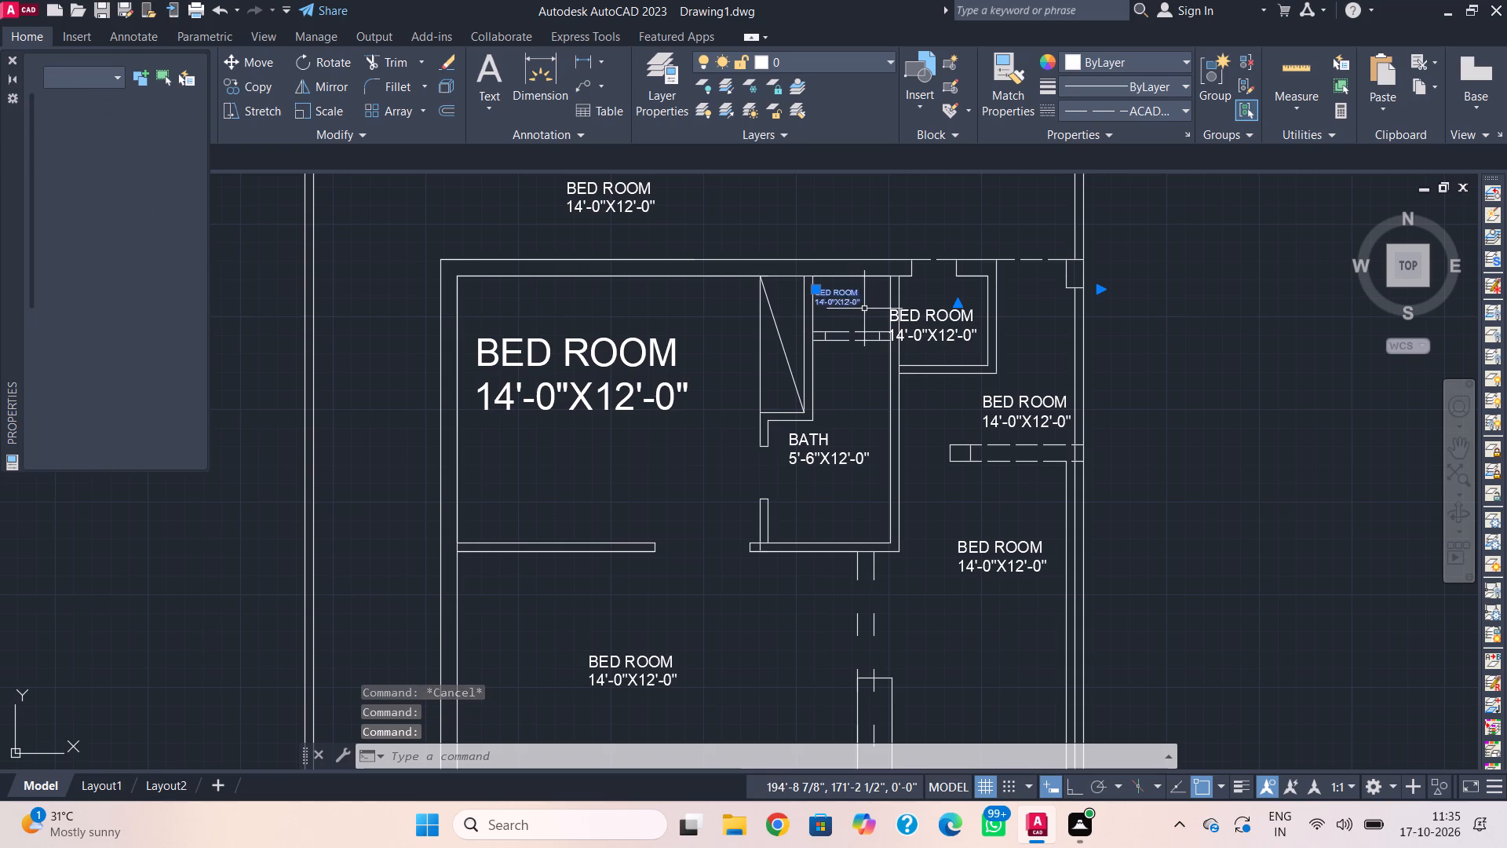
click(855, 305)
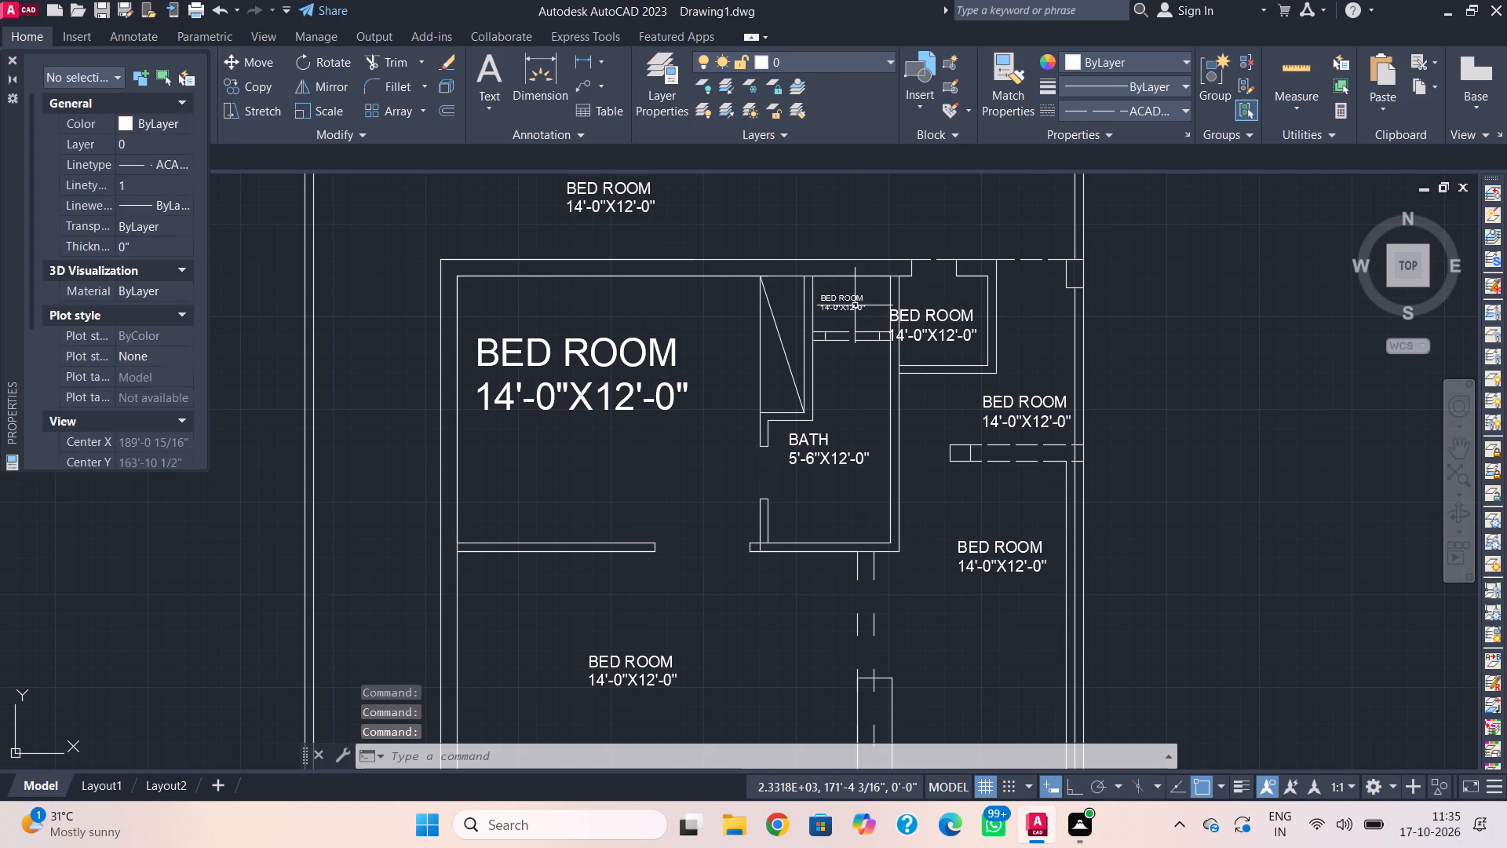
Change the label in the narrow strip north of the bath to read W.H with 3'-6"X2'-6" on the second line.
click(855, 305)
click(866, 305)
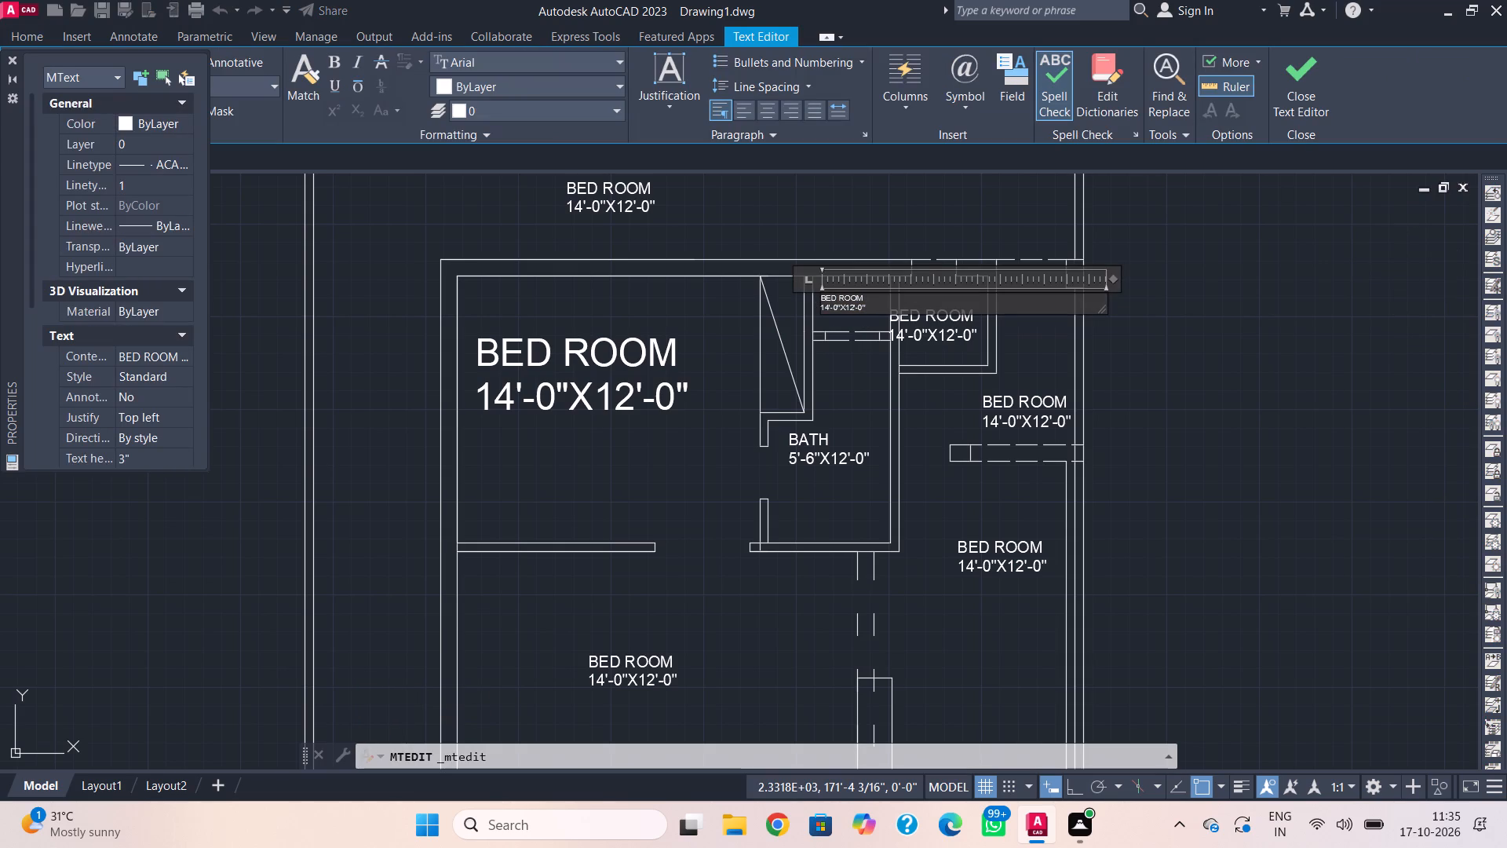
key(BackSpace)
key(BackSpace)
key(BackSpace)
key(BackSpace)
key(BackSpace)
key(BackSpace)
key(BackSpace)
key(BackSpace)
key(BackSpace)
key(BackSpace)
key(BackSpace)
key(BackSpace)
key(BackSpace)
key(BackSpace)
key(BackSpace)
key(BackSpace)
key(BackSpace)
key(BackSpace)
key(BackSpace)
key(BackSpace)
key(BackSpace)
key(BackSpace)
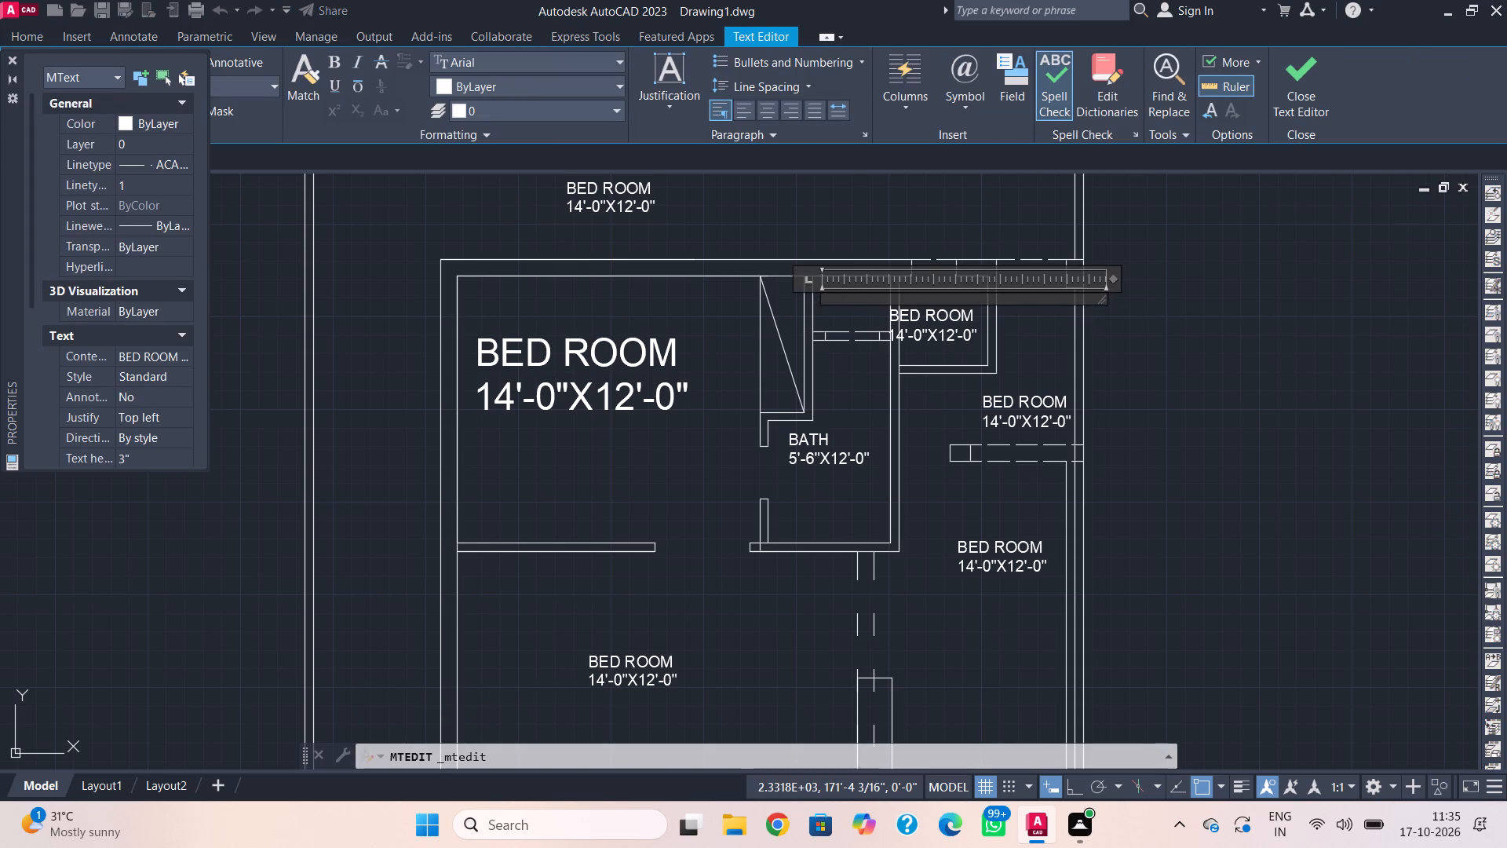
key(BackSpace)
key(w)
key(period)
key(h)
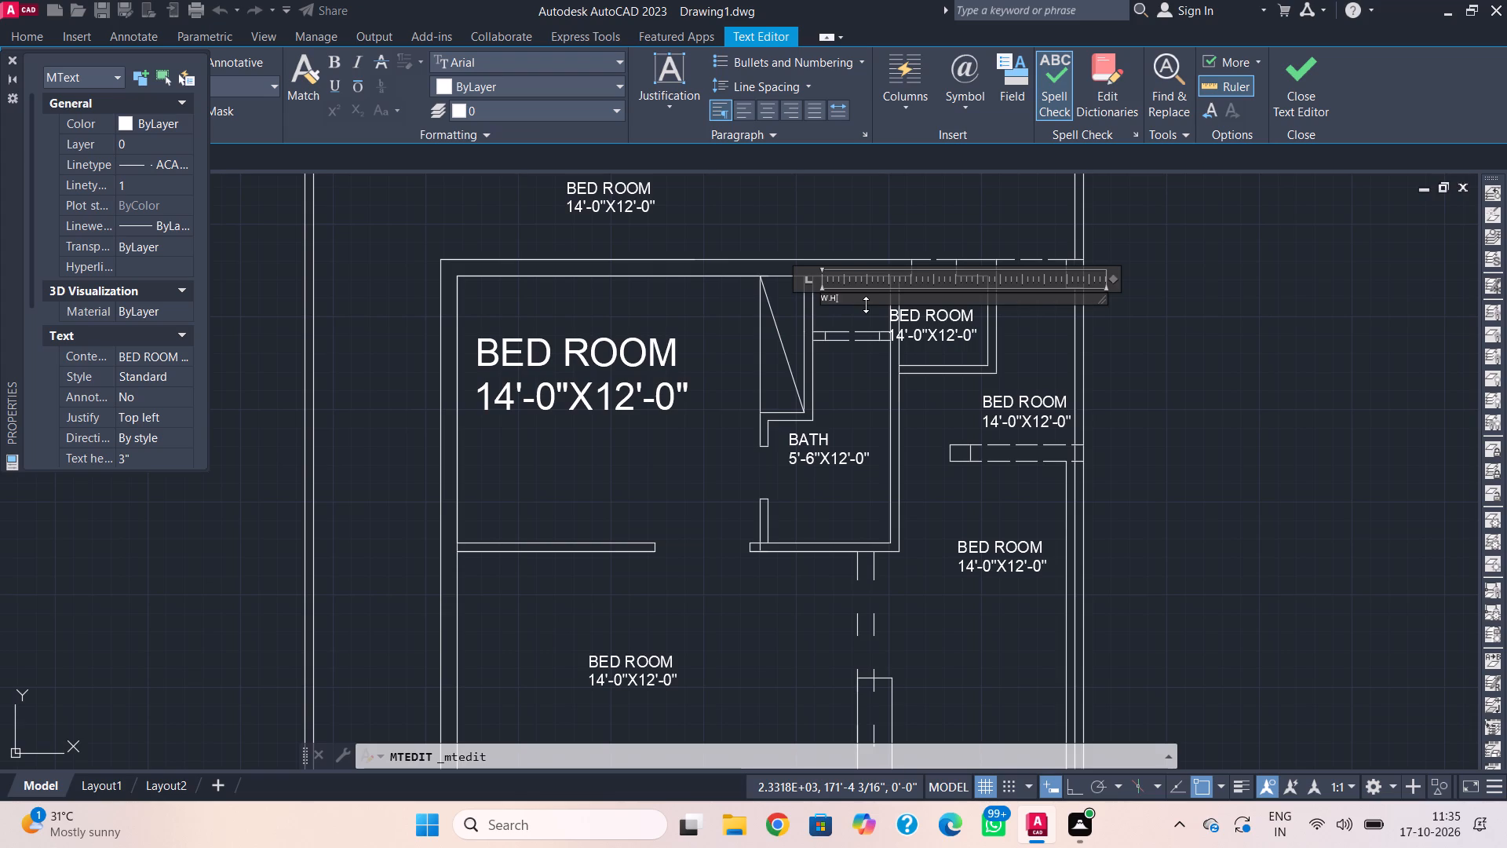
key(Return)
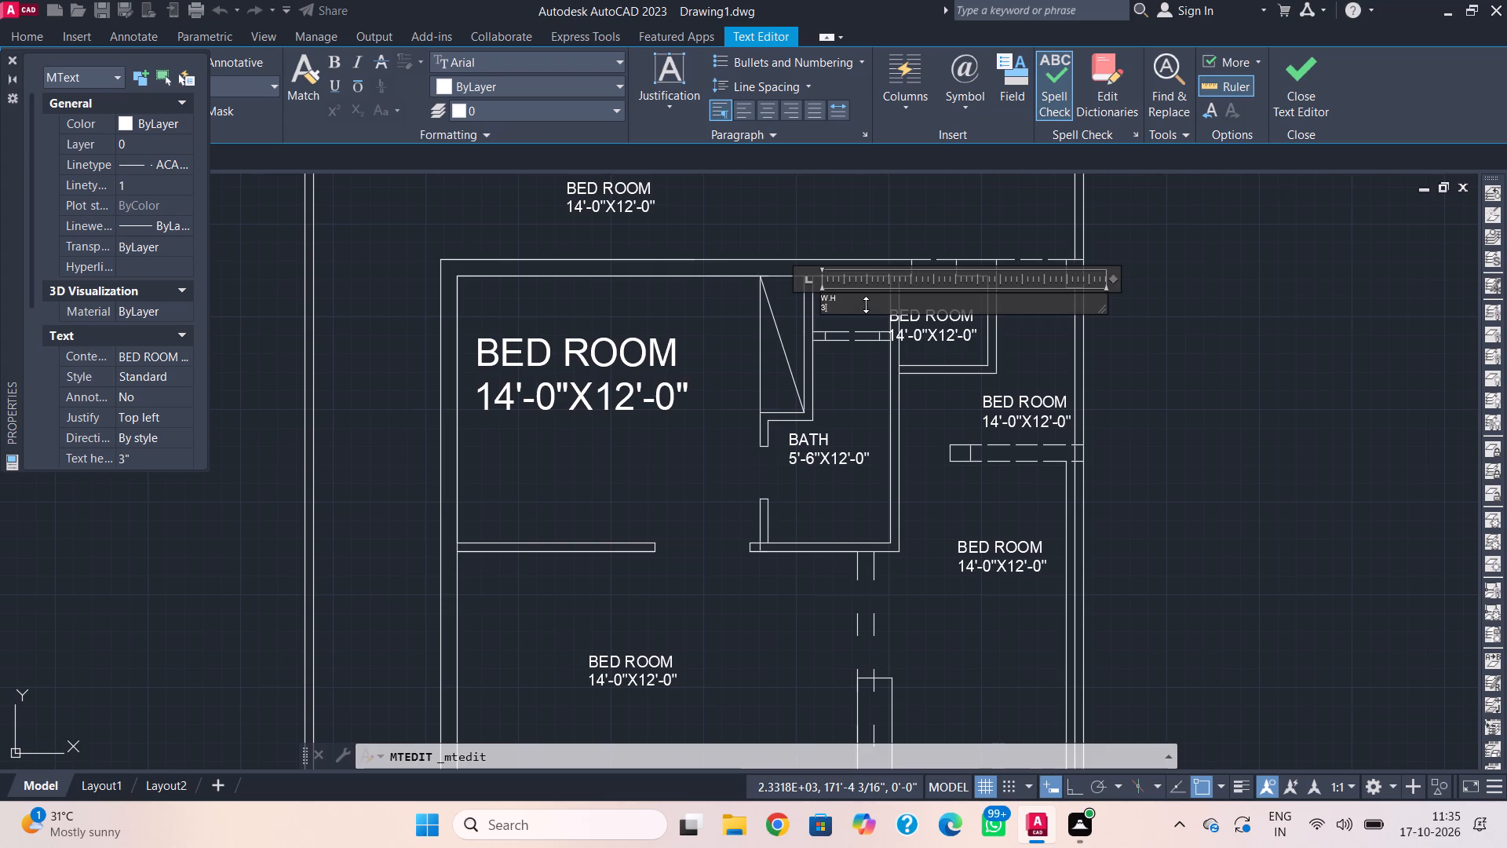
key(3)
key(apostrophe)
text(-6")
key(x)
key(2)
key(apostrophe)
text(-6")
key(Return)
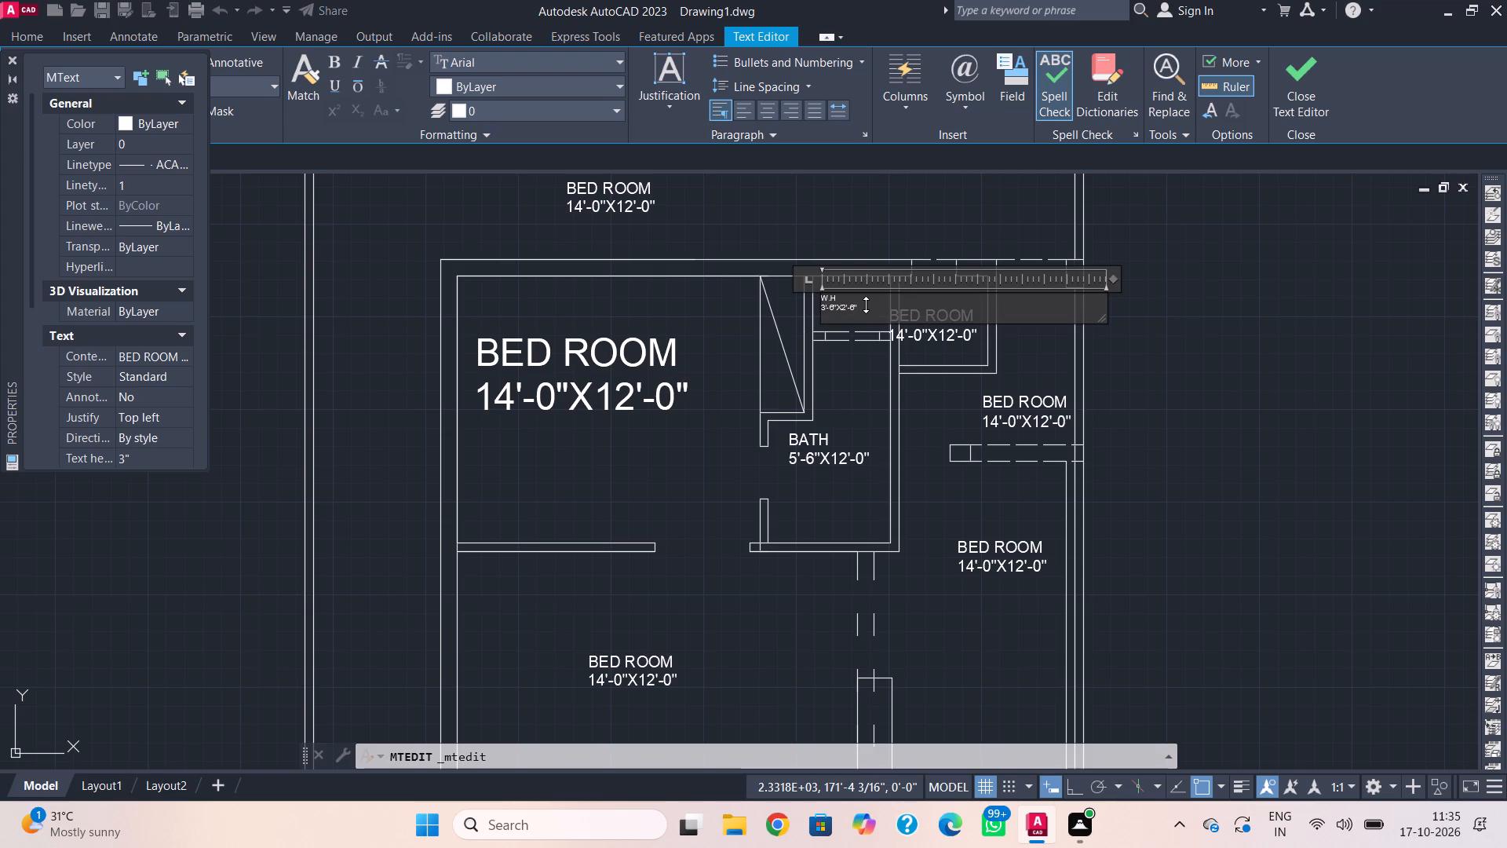
click(900, 215)
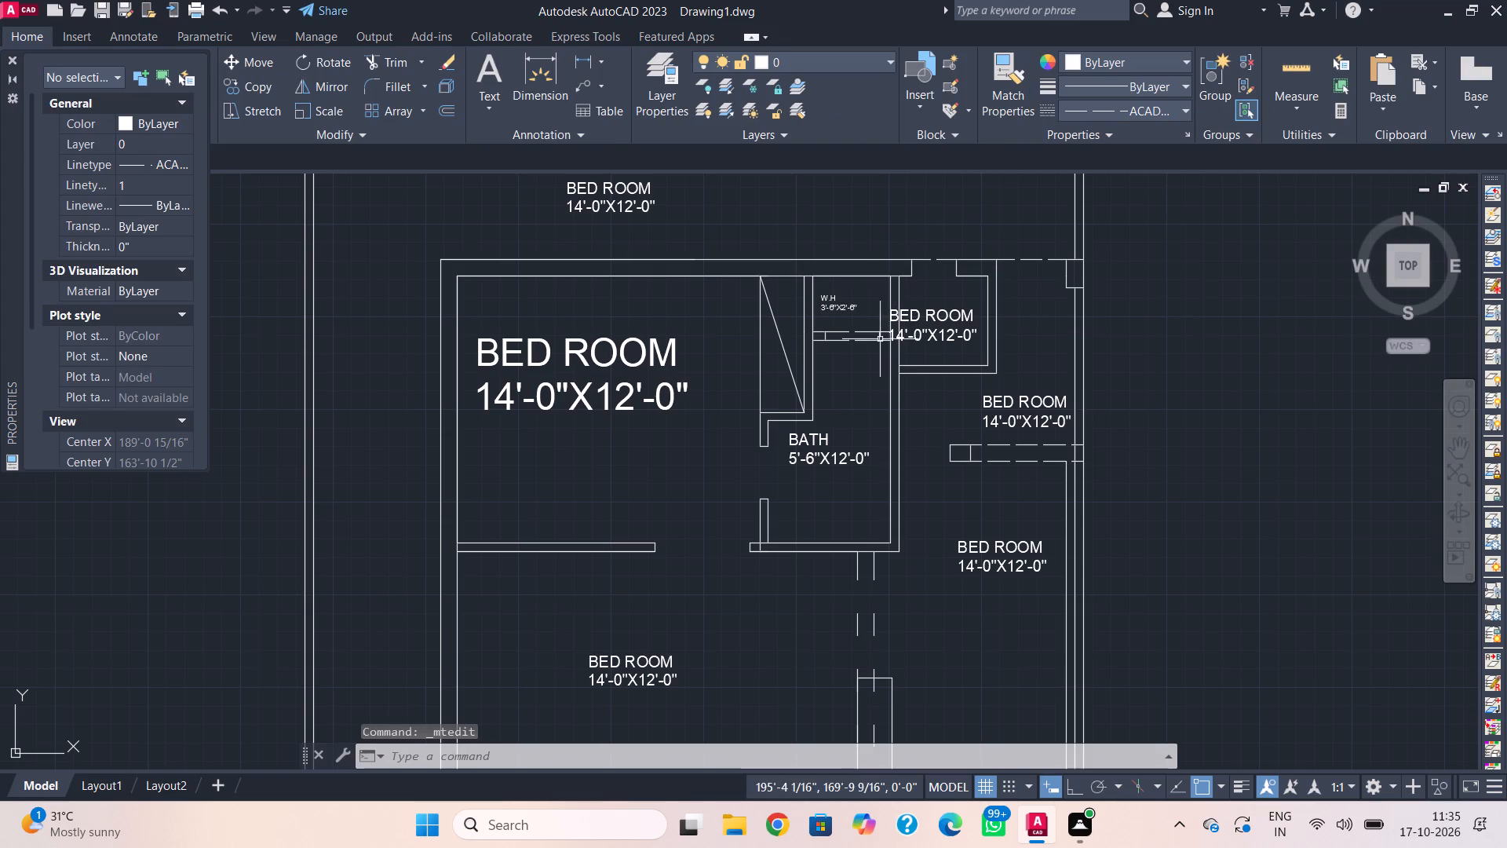
Set the text height of the walled shaft's label to 5" and shift the label east to fit inside the shaft walls.
click(950, 312)
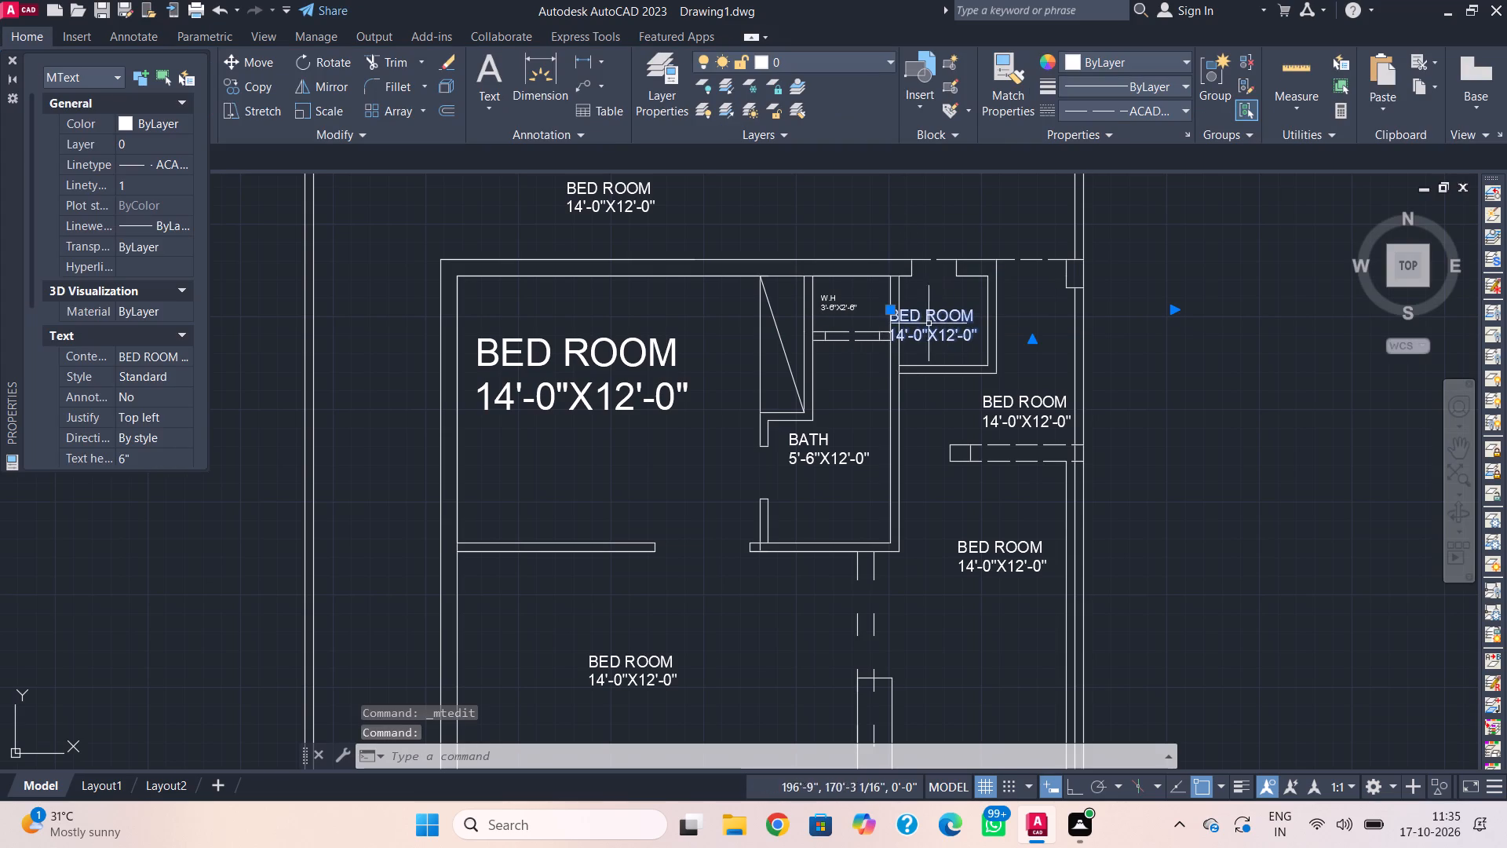
click(144, 455)
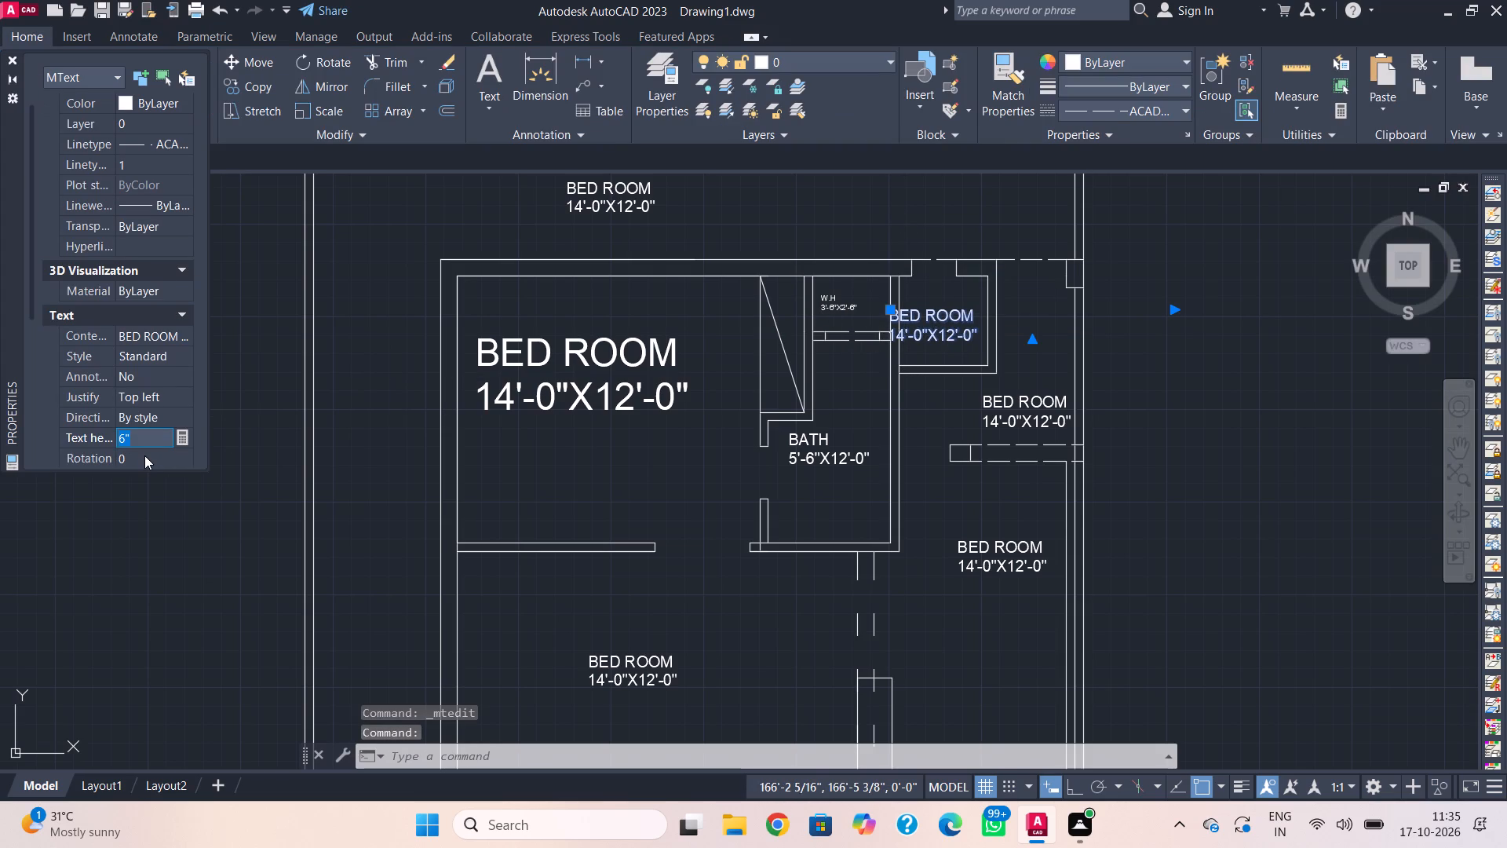
key(BackSpace)
key(5)
key(shift+quotedbl)
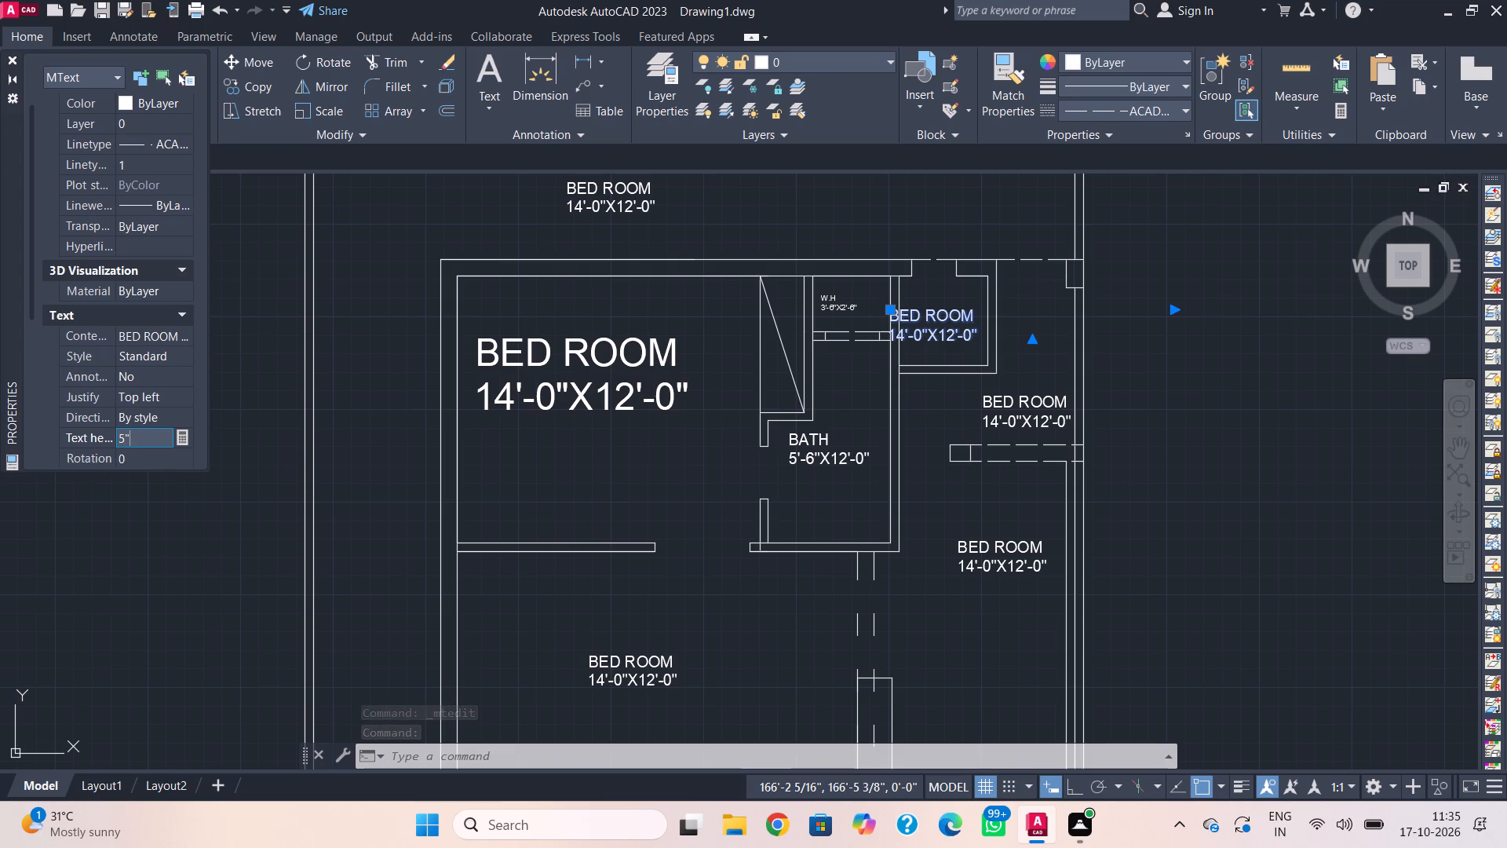
key(Return)
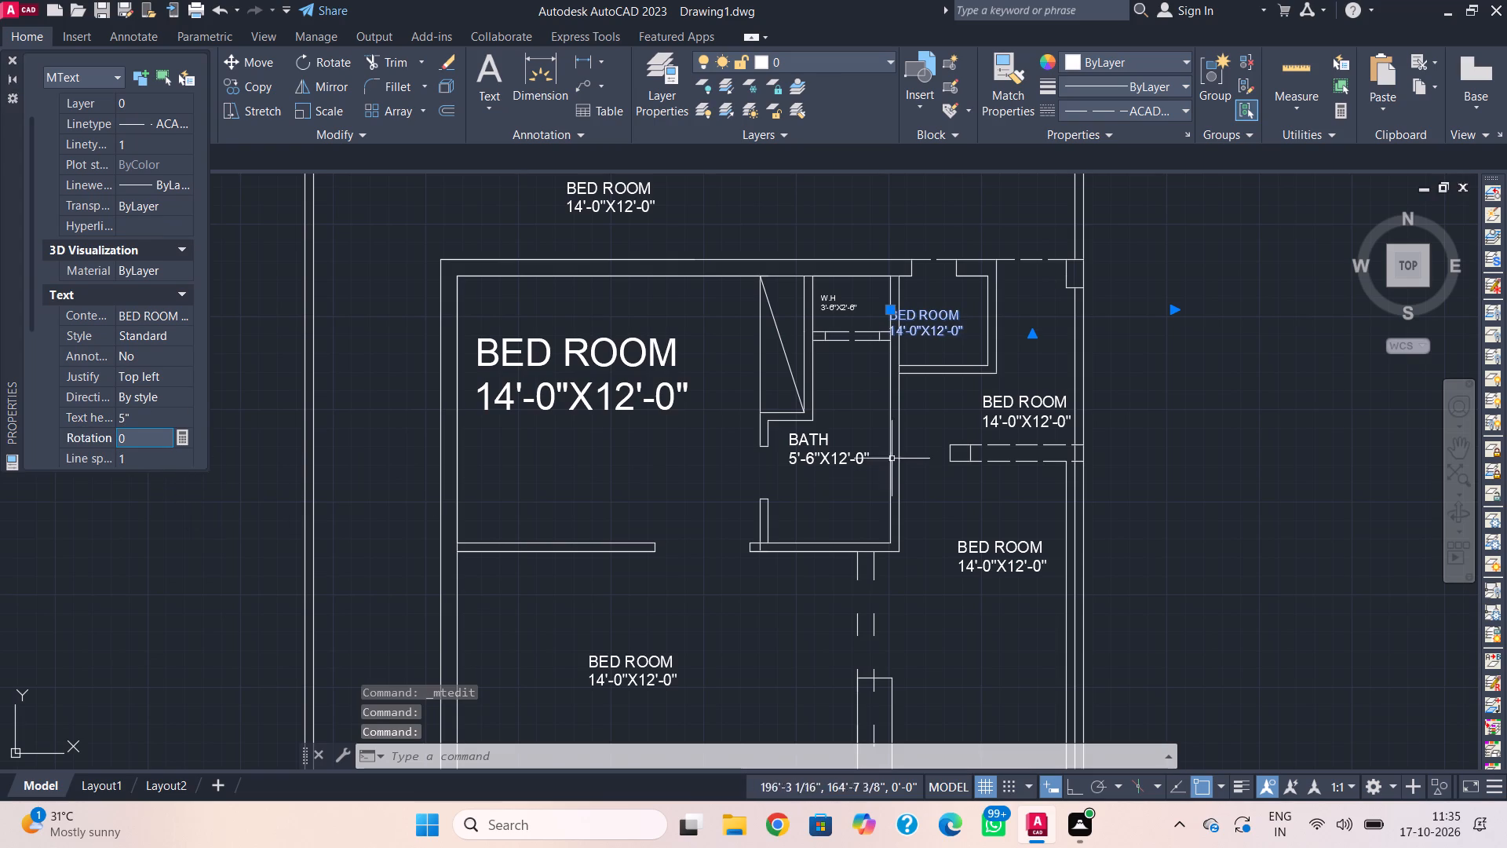
drag(929, 331, 954, 329)
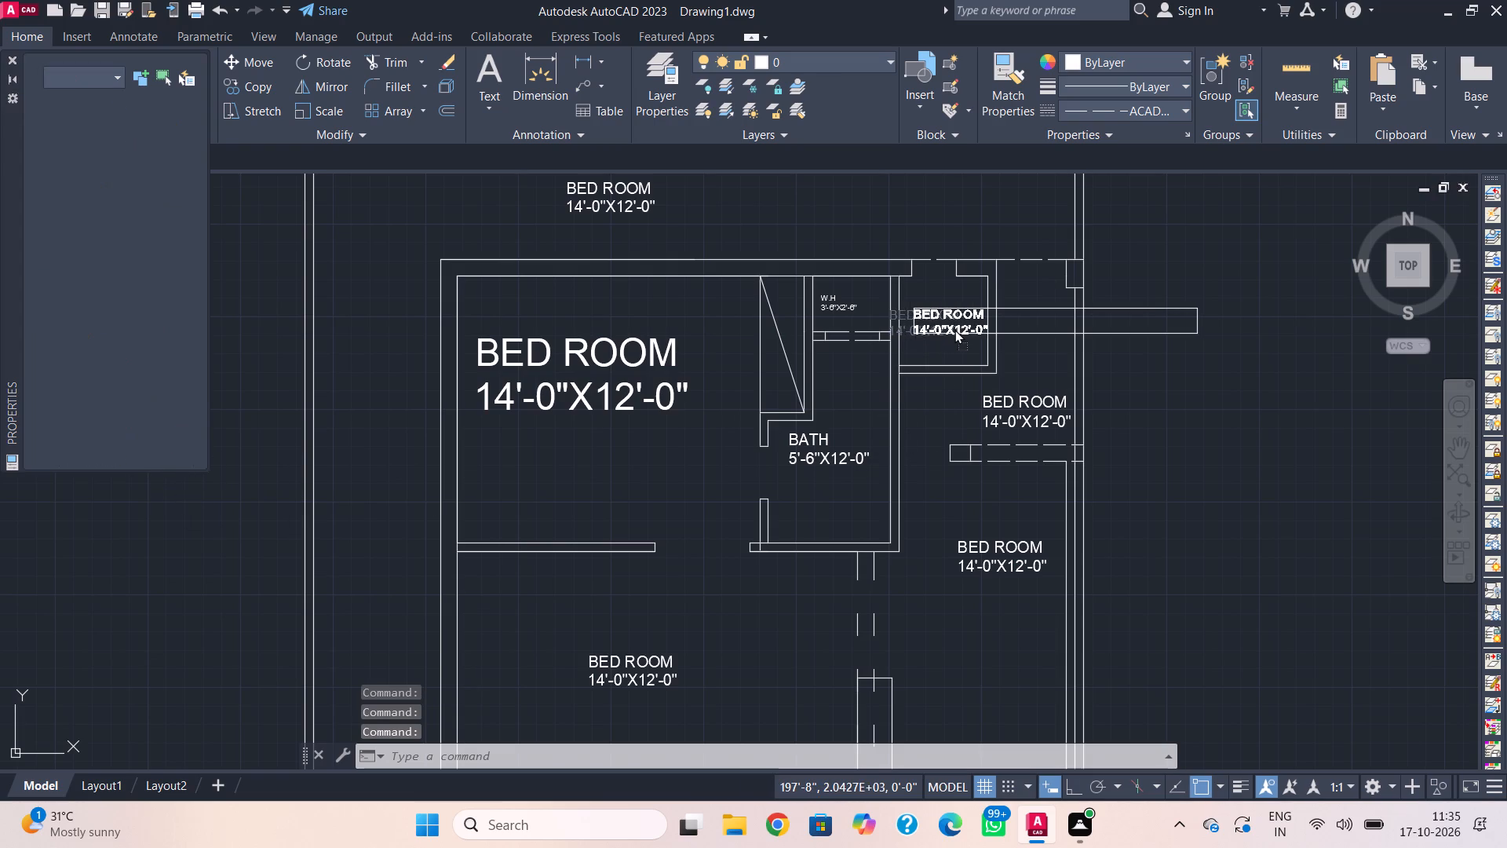
Change the label in the walled shaft east of the W.H strip to read W.C with 4'-0"X4'-0" on the second line.
drag(954, 329, 950, 329)
click(950, 329)
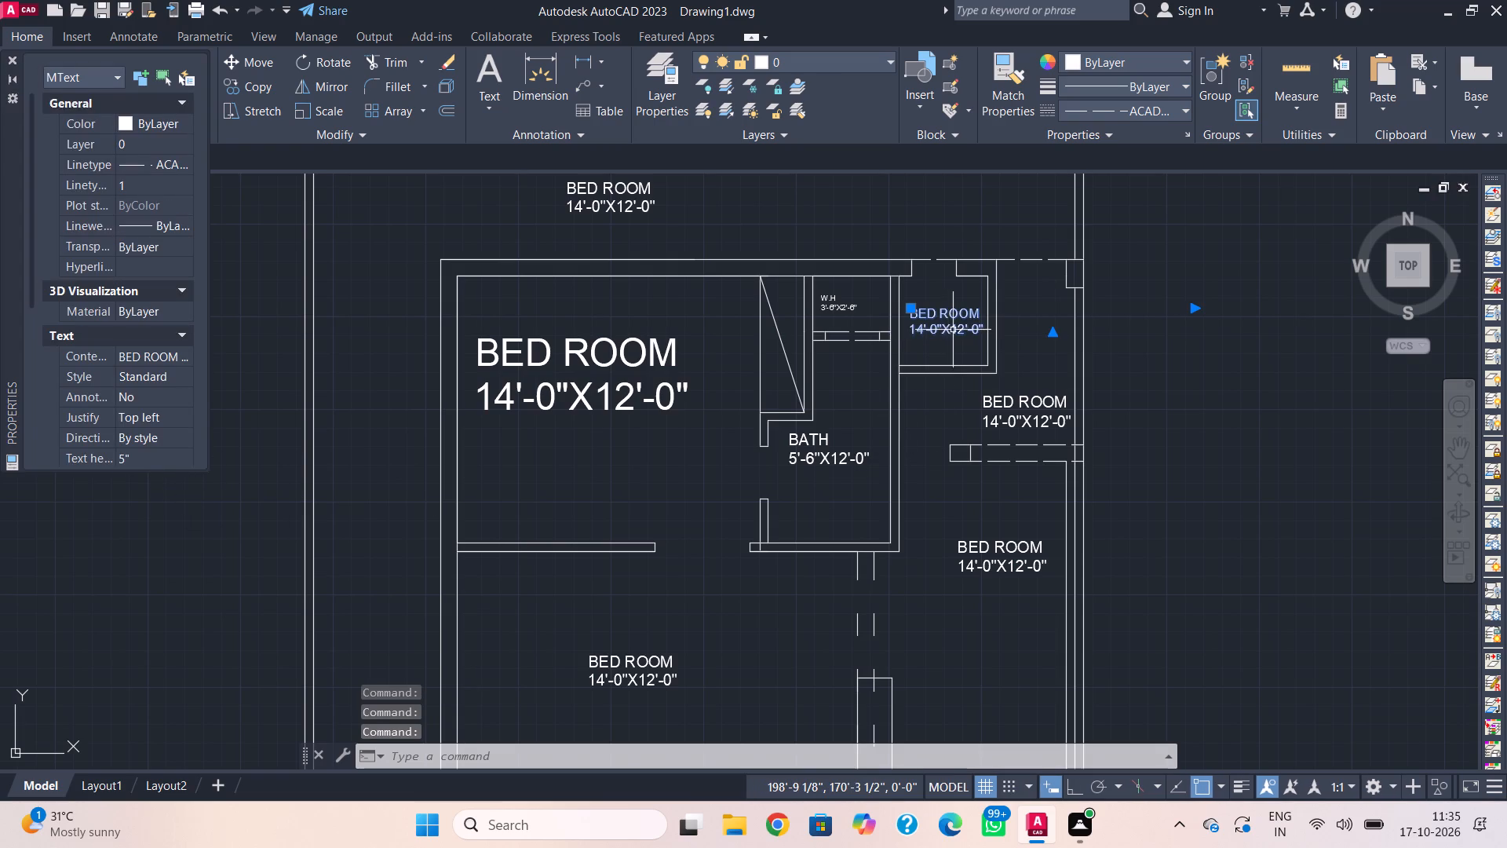
double_click(954, 329)
click(983, 329)
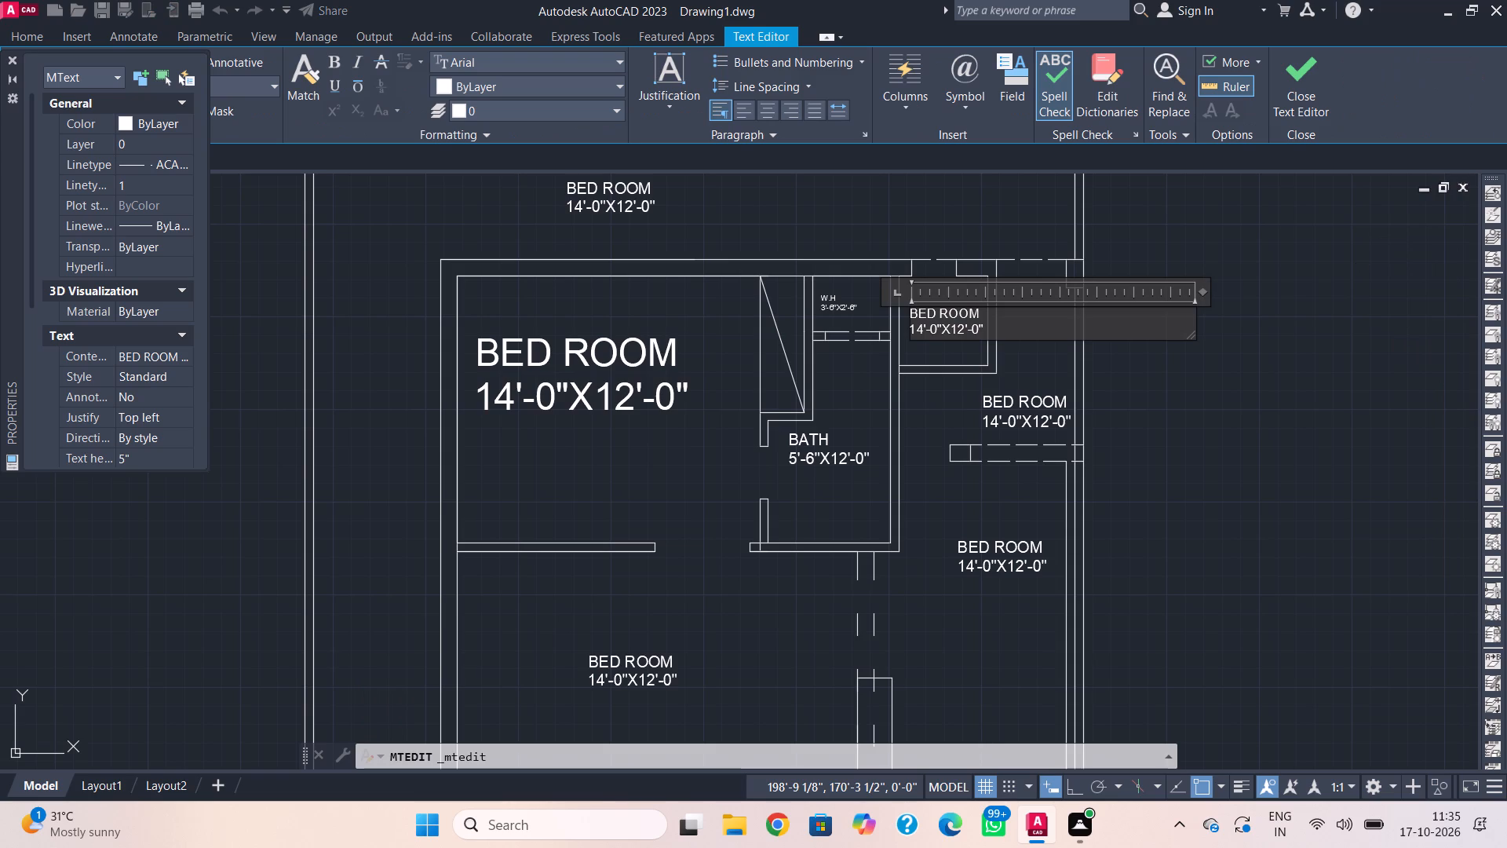
key(BackSpace)
key(BackSpace)
key(BackSpace)
key(BackSpace)
key(BackSpace)
key(BackSpace)
key(BackSpace)
key(BackSpace)
key(BackSpace)
key(BackSpace)
key(BackSpace)
key(BackSpace)
key(BackSpace)
key(BackSpace)
key(BackSpace)
key(BackSpace)
key(BackSpace)
key(BackSpace)
key(BackSpace)
key(BackSpace)
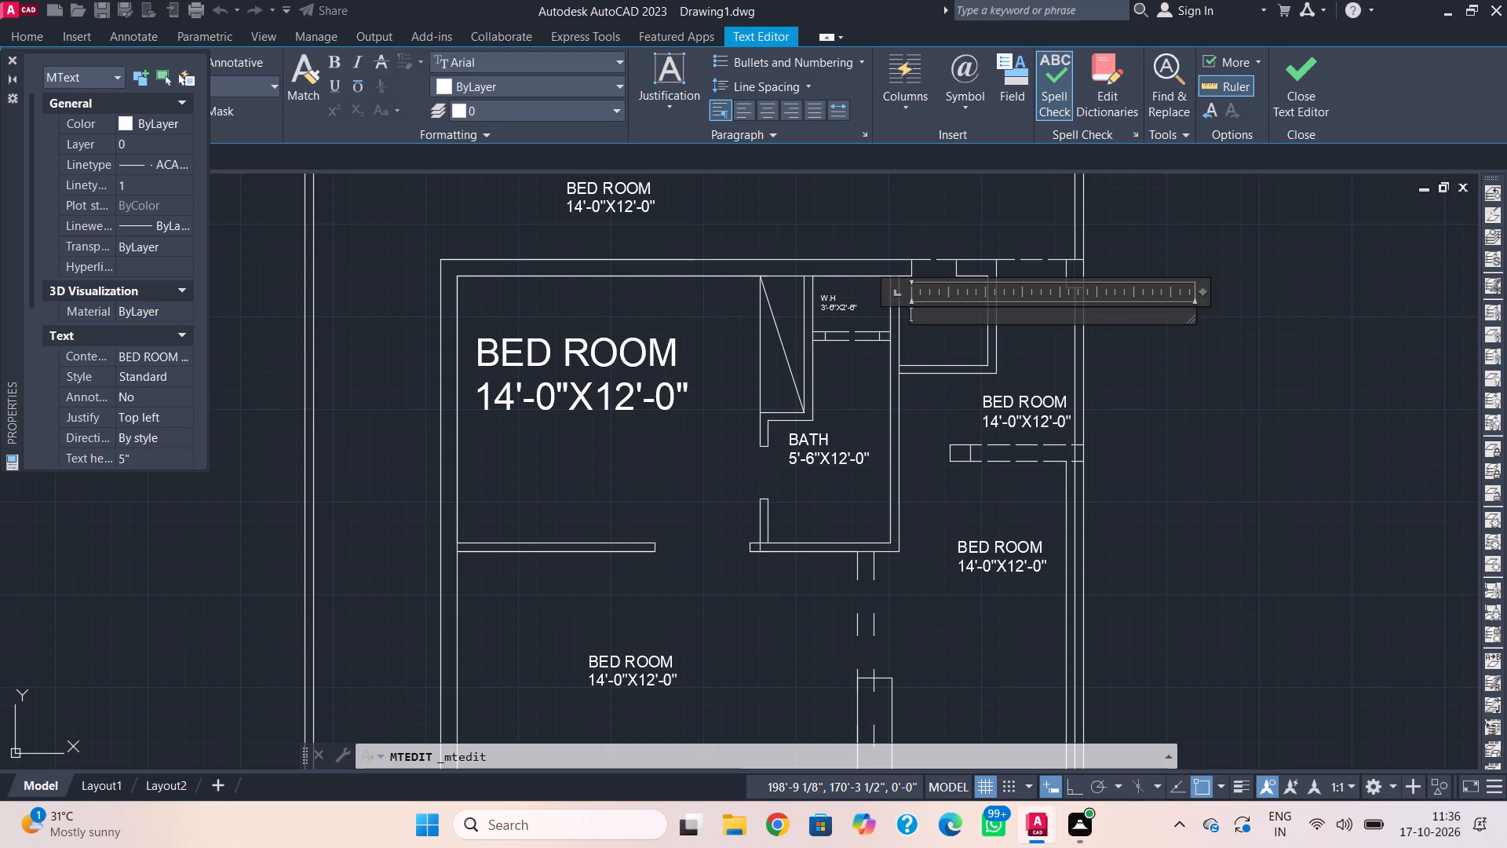
key(w)
key(period)
key(c)
key(Return)
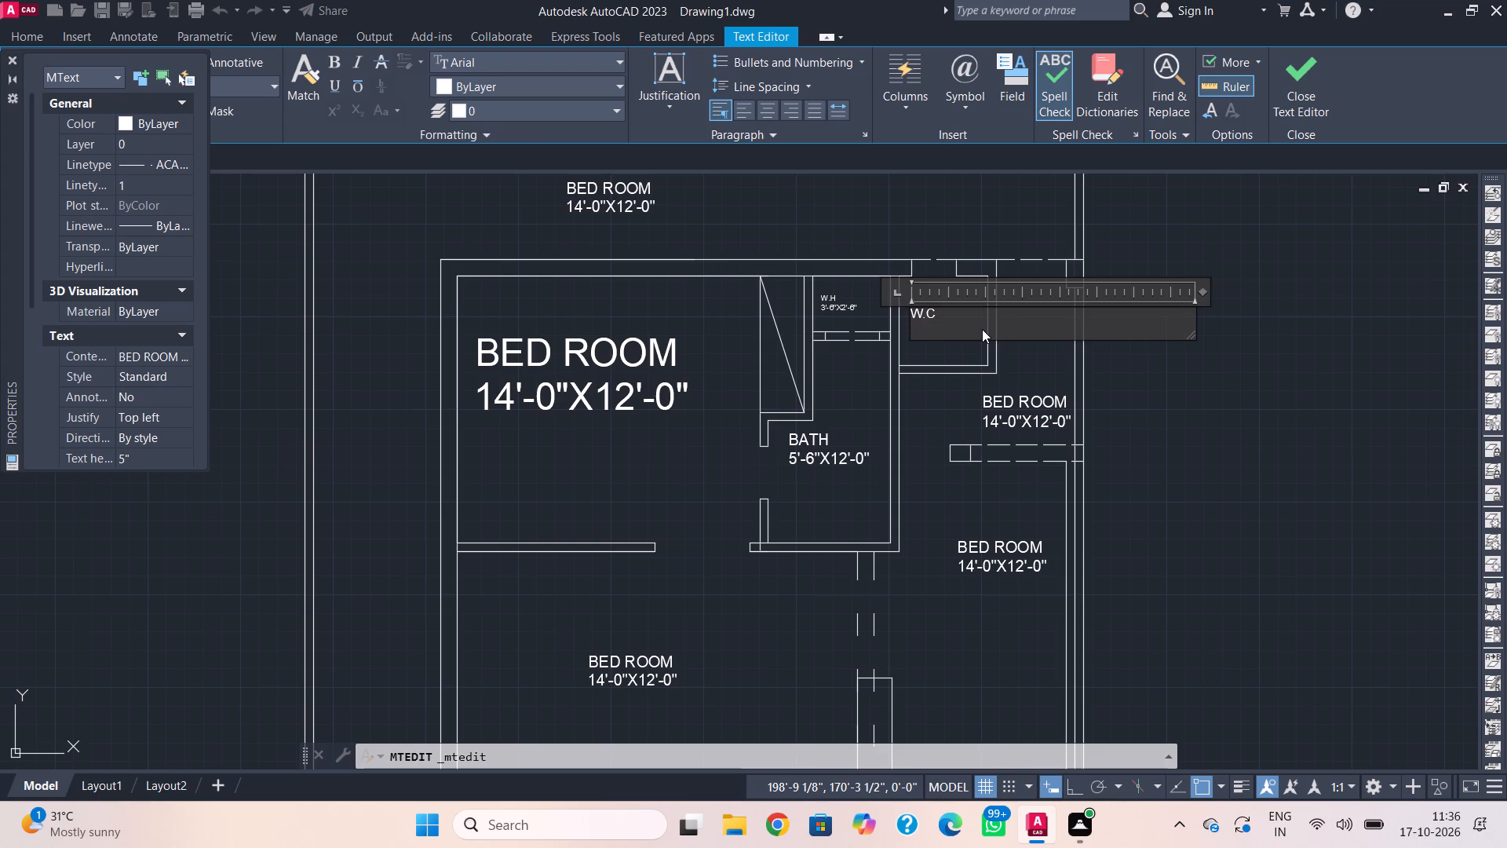
key(4)
key(apostrophe)
text(-0)
key(shift+quotedbl)
key(x)
key(2)
key(BackSpace)
key(4)
key(apostrophe)
text(-0)
key(shift+quotedbl)
click(1014, 387)
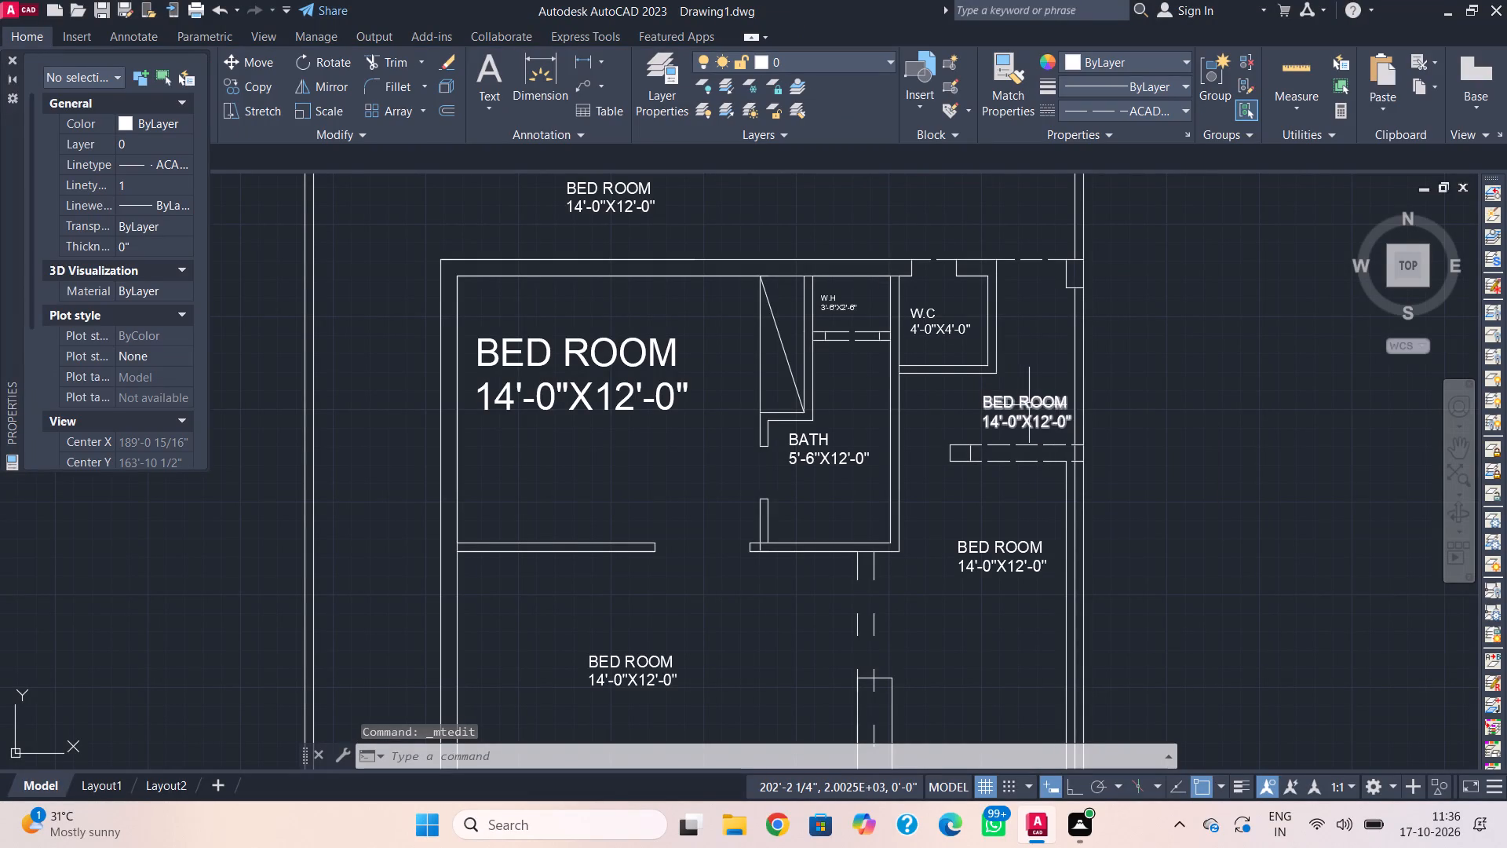
Change the label just southeast of the W.C to read VER with 3'-10"X7'-7" on the second line.
double_click(1030, 405)
click(1069, 422)
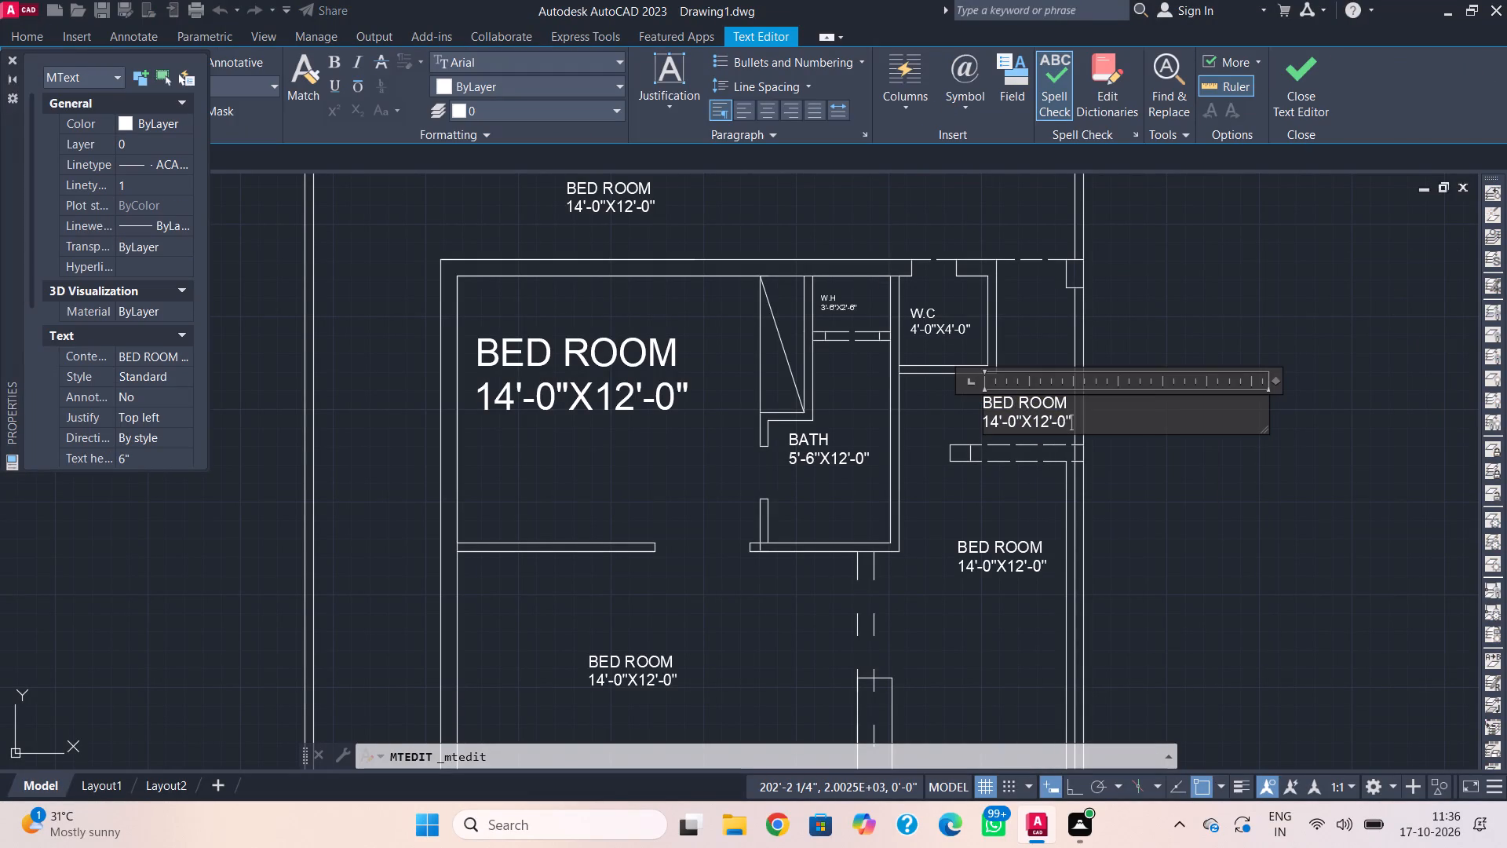
key(BackSpace)
key(BackSpace)
key(BackSpace)
key(BackSpace)
key(BackSpace)
key(BackSpace)
key(BackSpace)
key(BackSpace)
key(BackSpace)
key(BackSpace)
key(BackSpace)
key(BackSpace)
key(BackSpace)
key(BackSpace)
key(BackSpace)
key(BackSpace)
key(BackSpace)
key(BackSpace)
key(BackSpace)
key(BackSpace)
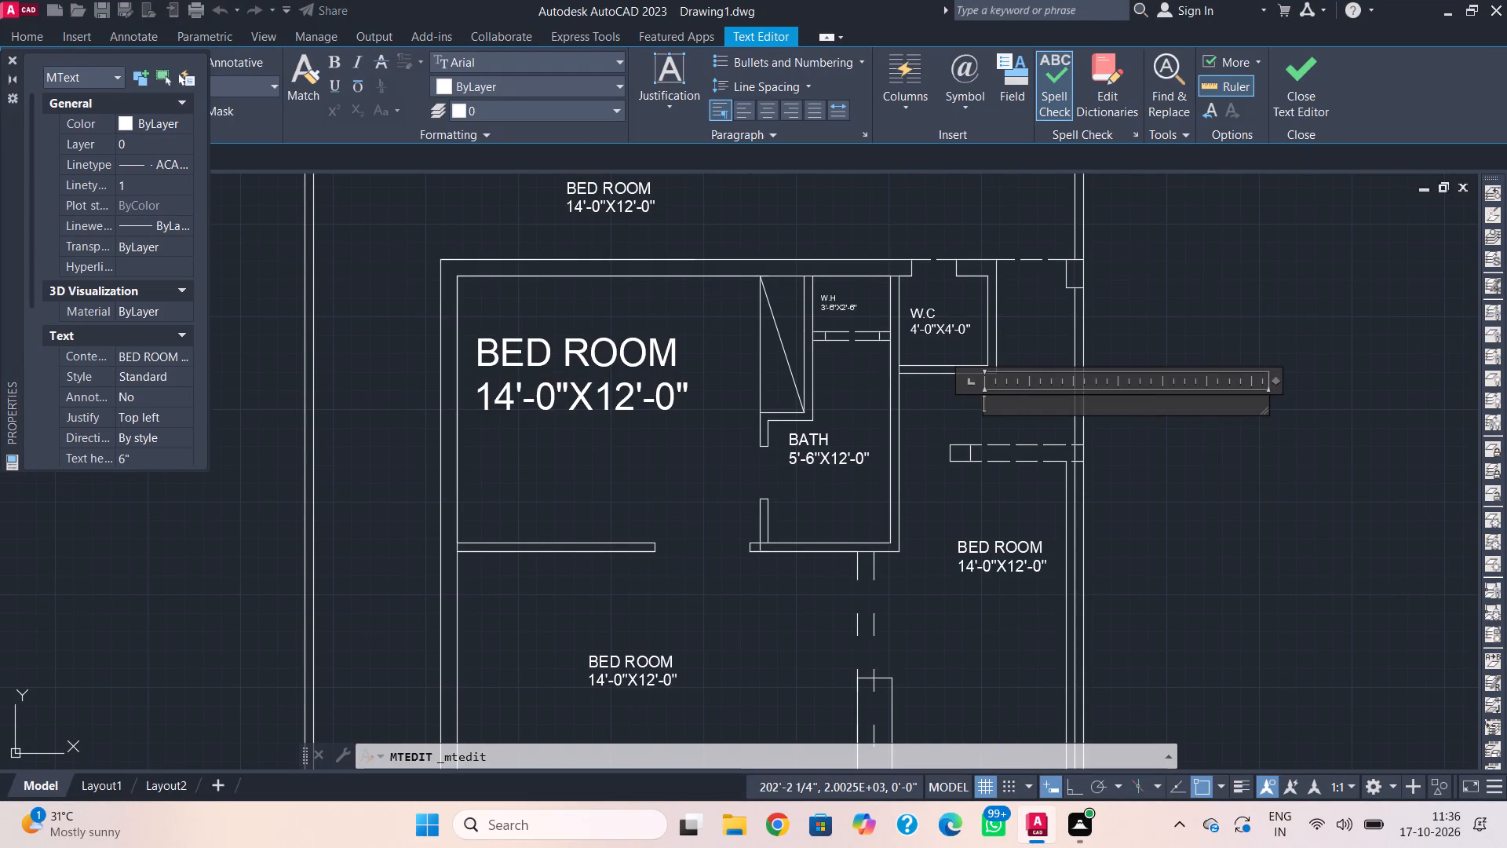
text(VER)
key(Return)
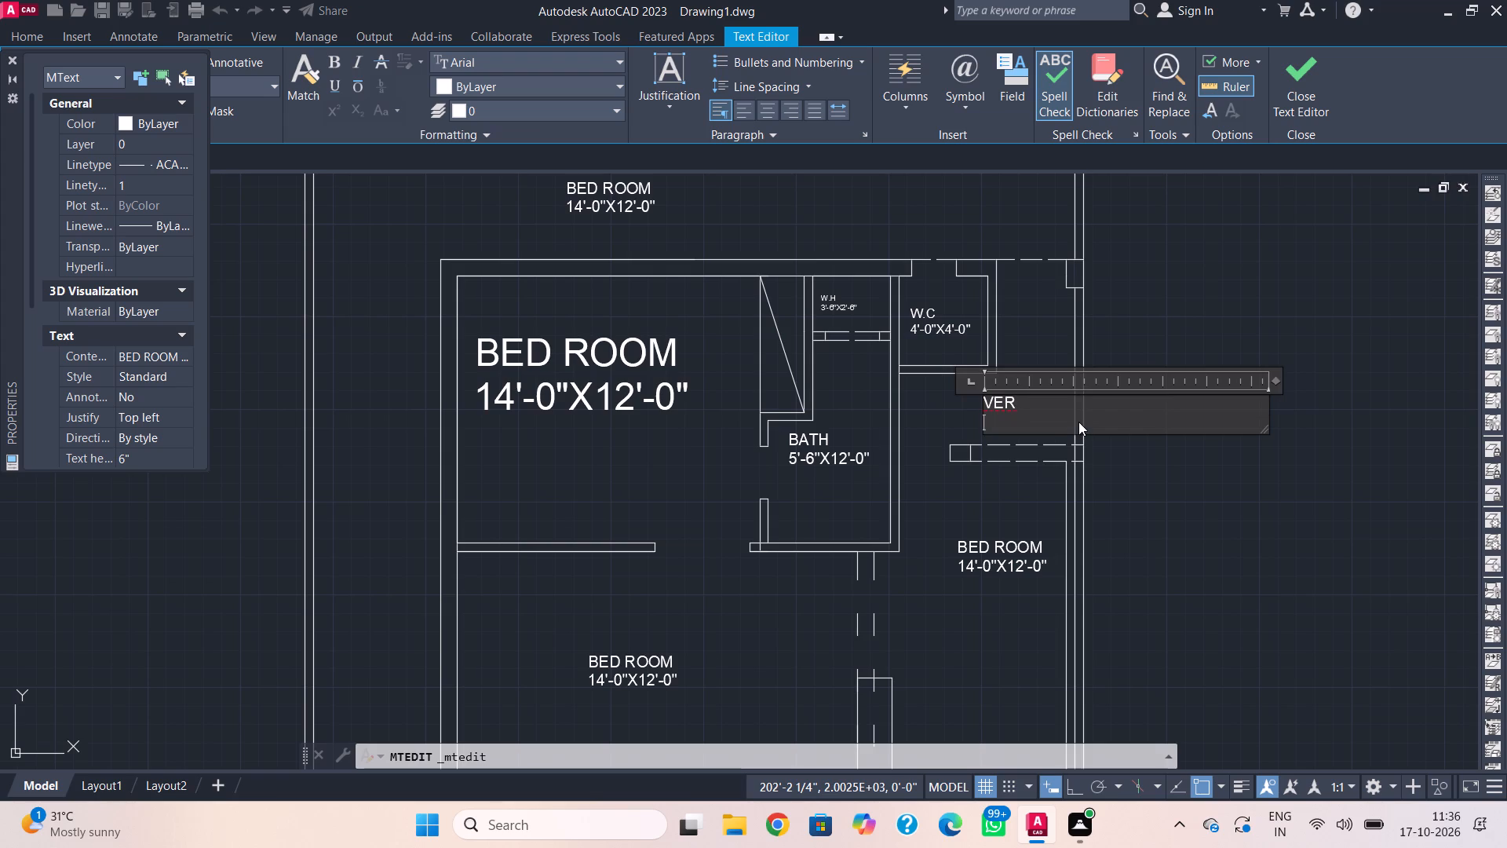
key(3)
key(apostrophe)
key(equal)
key(BackSpace)
text(-10)
key(shift+quotedbl)
key(x)
text(7')
key(minus)
key(7)
key(shift+quotedbl)
click(1111, 481)
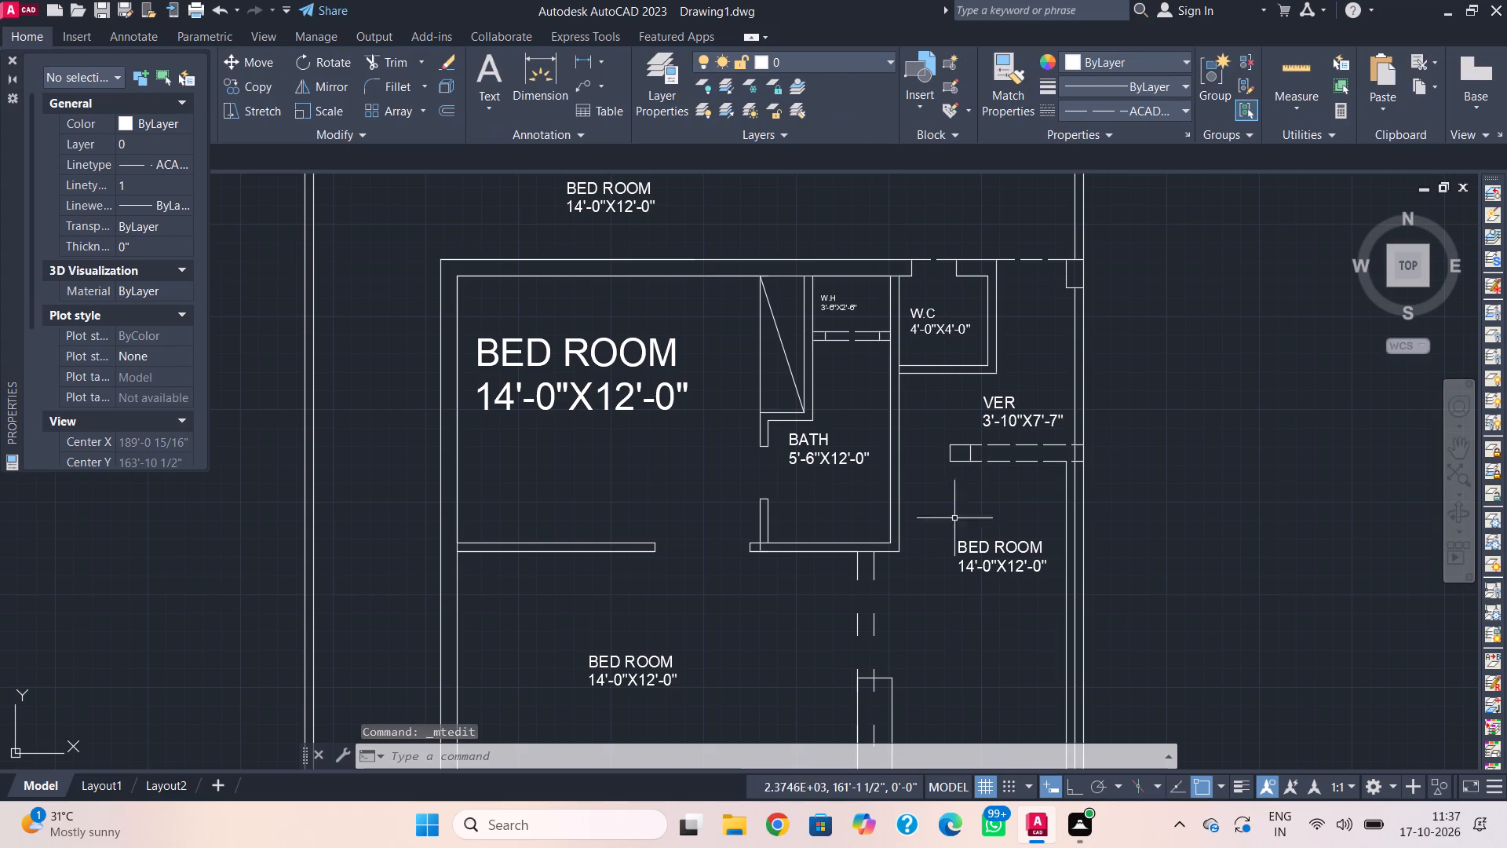
Change the label in the room south of VER to read KITCHEN with 9'-4"X15'-7" on the second line.
double_click(987, 557)
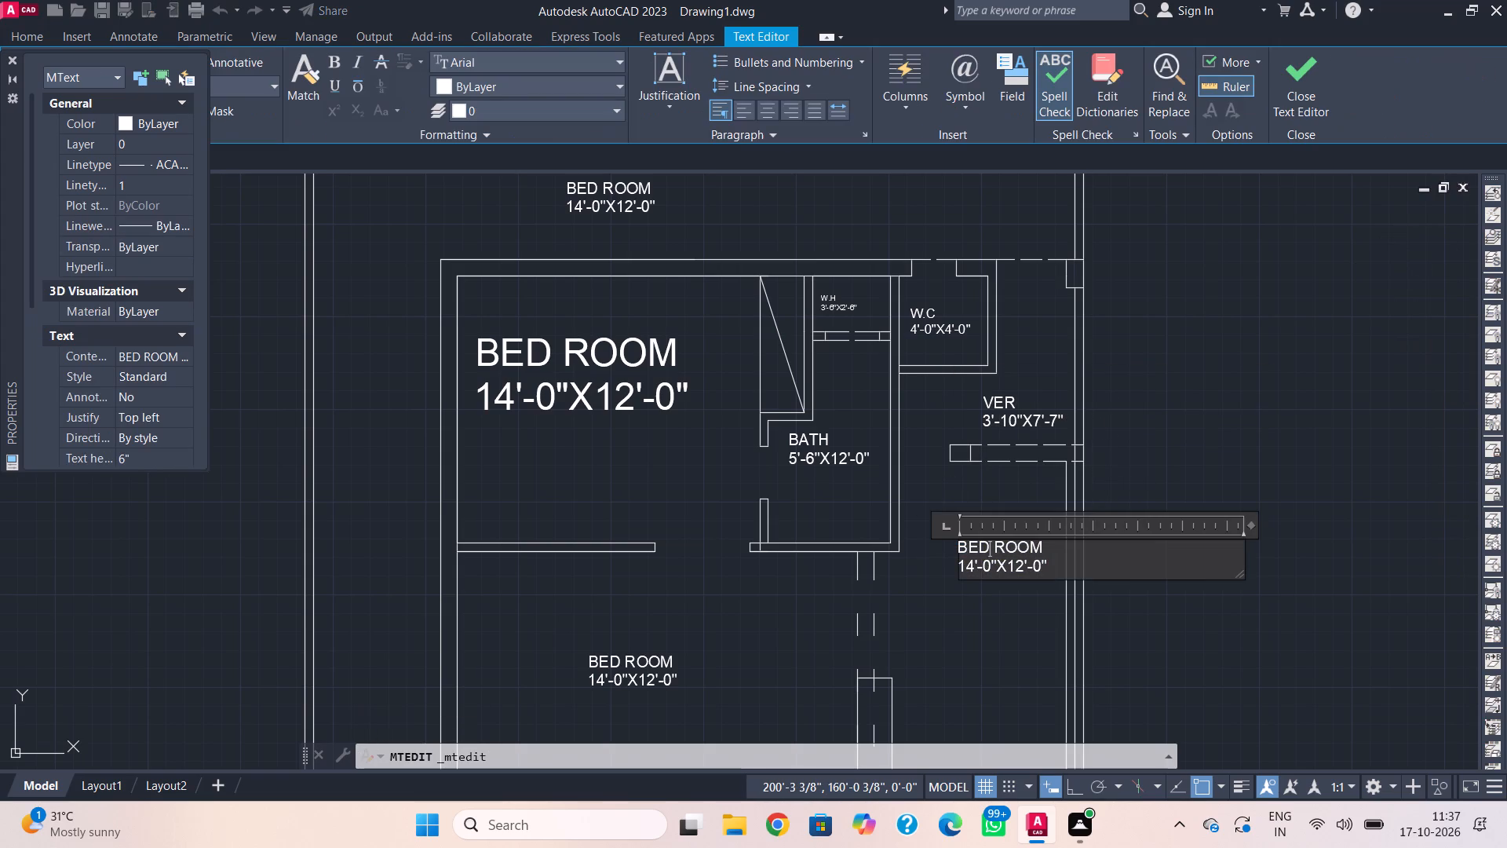
key(Right)
key(Right)
key(Right)
key(Right)
key(Right)
key(Right)
key(Right)
key(Right)
key(Right)
key(Right)
key(Right)
key(Right)
key(Right)
key(Right)
key(Right)
key(Right)
key(Right)
key(Right)
key(Right)
key(Right)
key(Right)
key(Right)
key(Right)
key(Right)
key(Right)
key(Right)
key(BackSpace)
key(BackSpace)
key(BackSpace)
key(BackSpace)
key(BackSpace)
key(BackSpace)
key(BackSpace)
key(BackSpace)
key(BackSpace)
key(BackSpace)
key(BackSpace)
key(BackSpace)
key(BackSpace)
key(BackSpace)
key(BackSpace)
key(BackSpace)
key(BackSpace)
key(BackSpace)
key(BackSpace)
key(BackSpace)
text(KITCHEN)
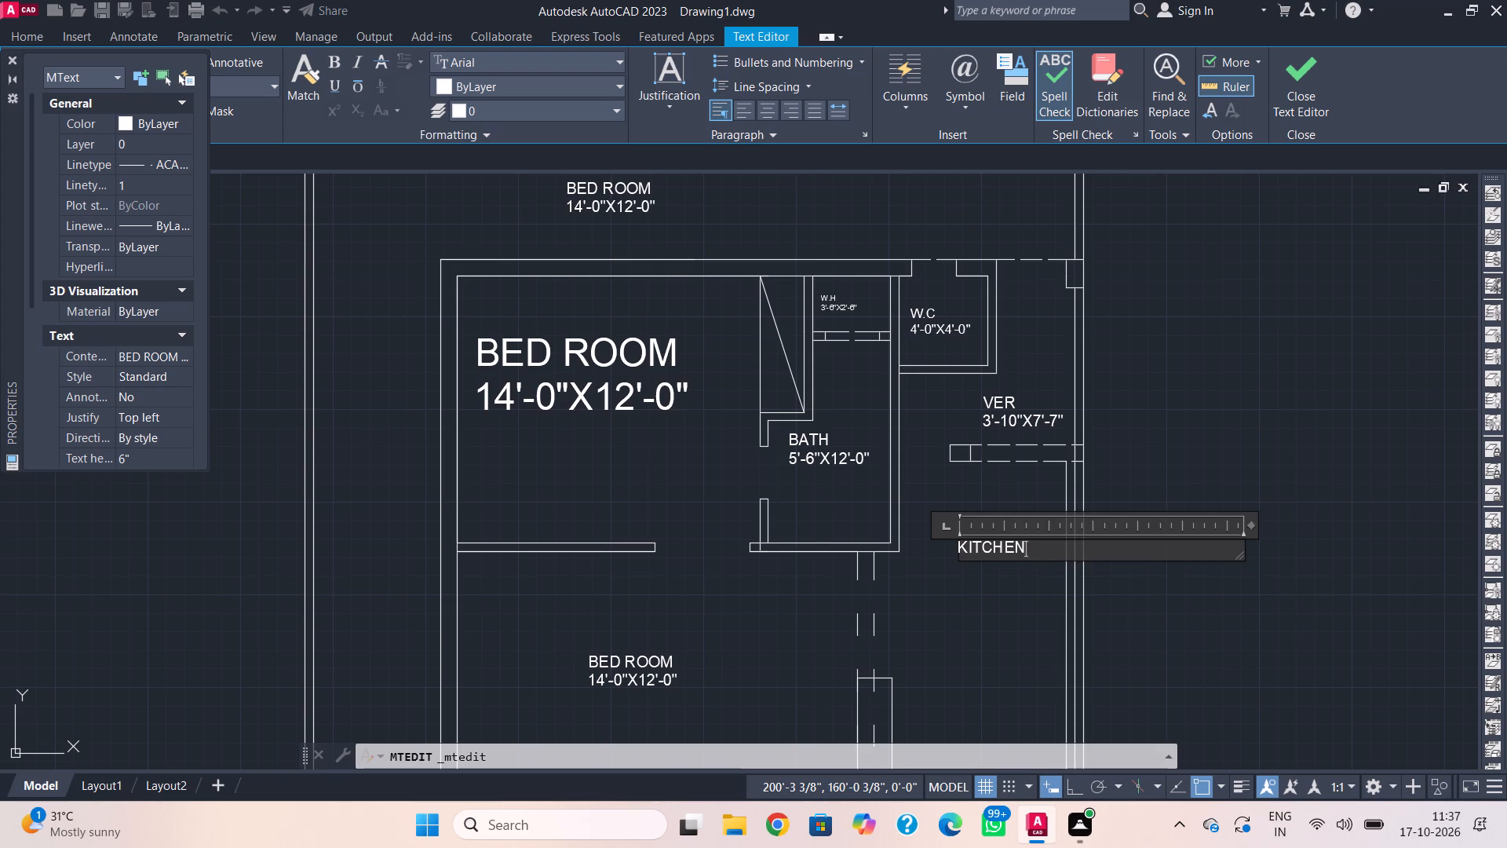
key(Return)
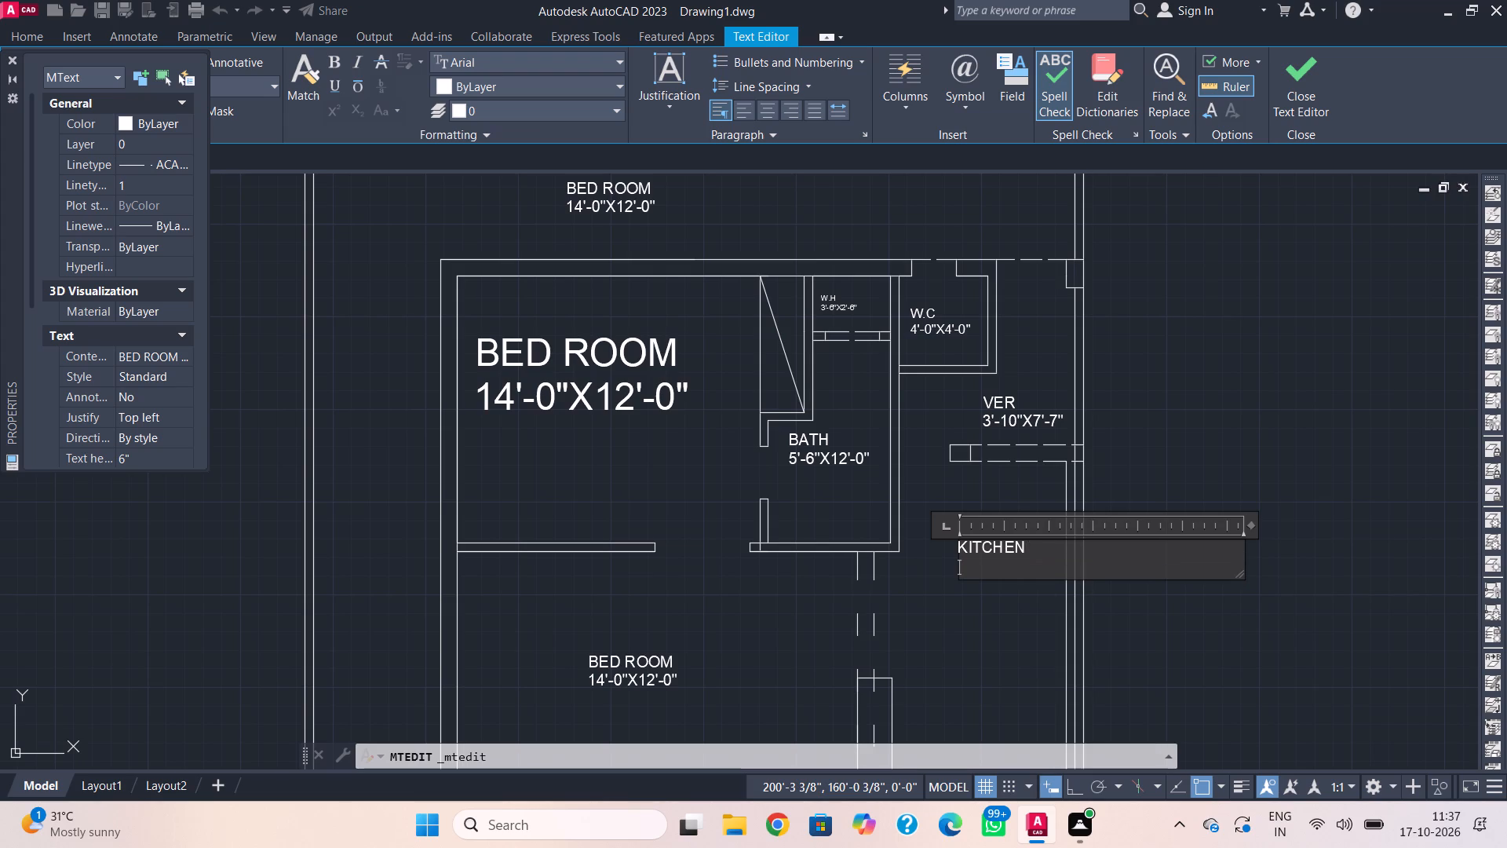
key(9)
key(apostrophe)
key(minus)
key(4)
key(shift+quotedbl)
text(X15')
key(minus)
key(7)
key(apostrophe)
key(BackSpace)
key(shift+quotedbl)
click(901, 609)
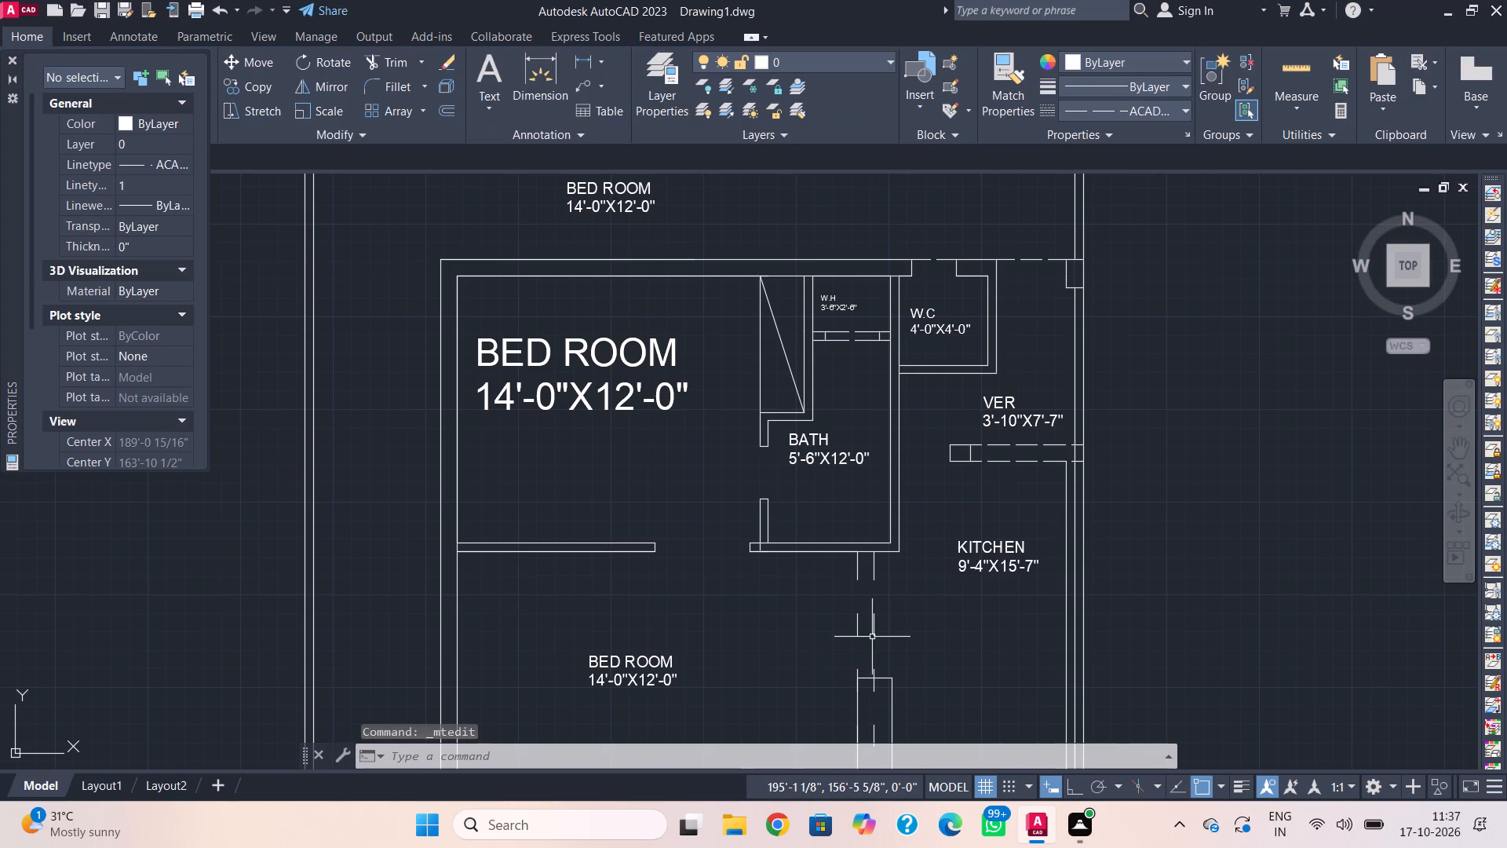
Change the label in the central room north of the staircase to read LOUNGE with 18'-0"X14'-6" on the second line.
middle_drag(860, 645, 879, 469)
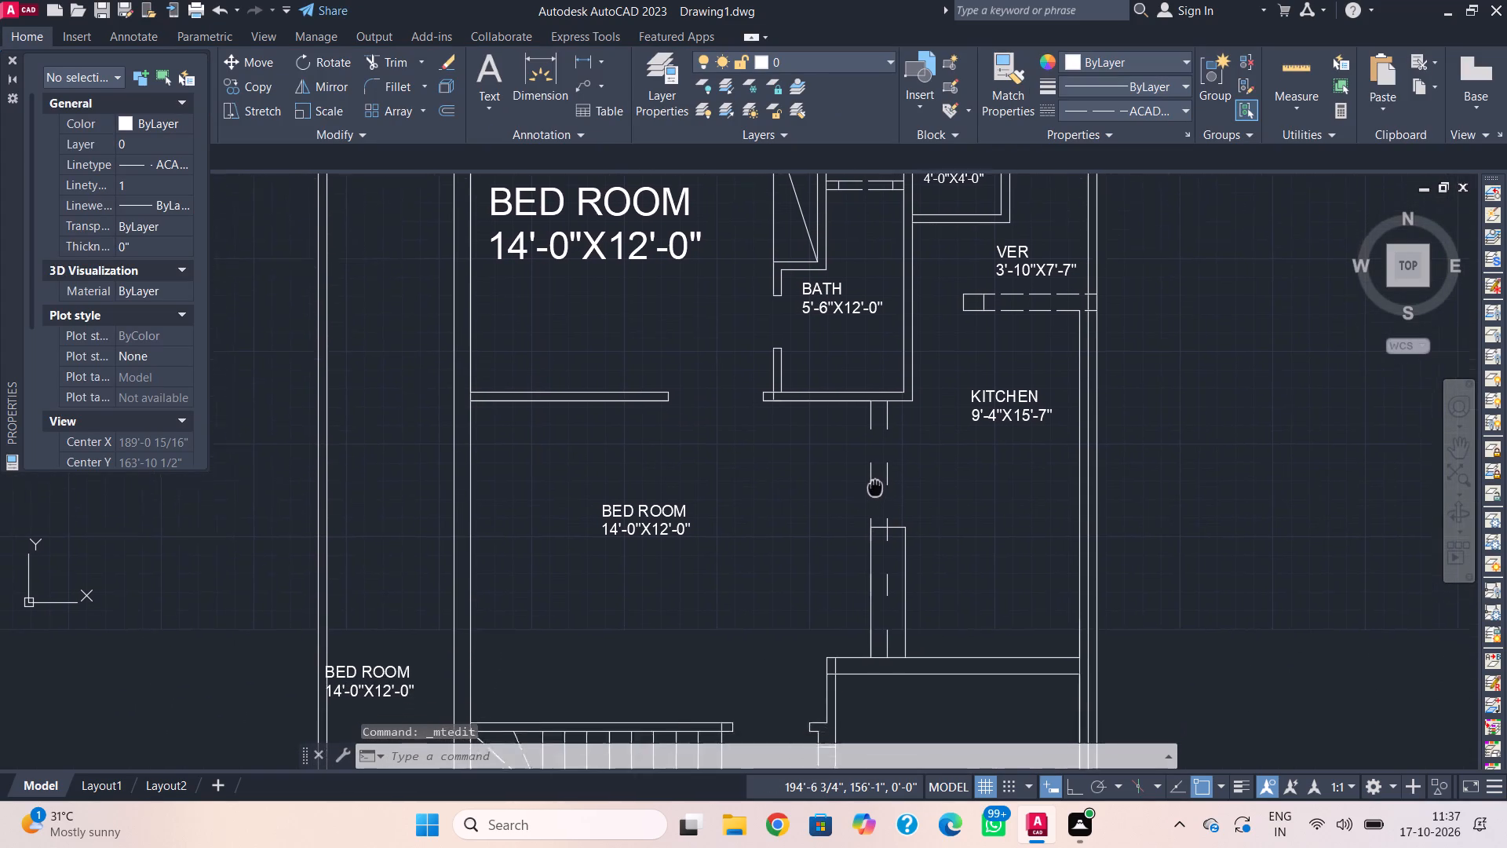
middle_drag(879, 469, 896, 418)
double_click(687, 439)
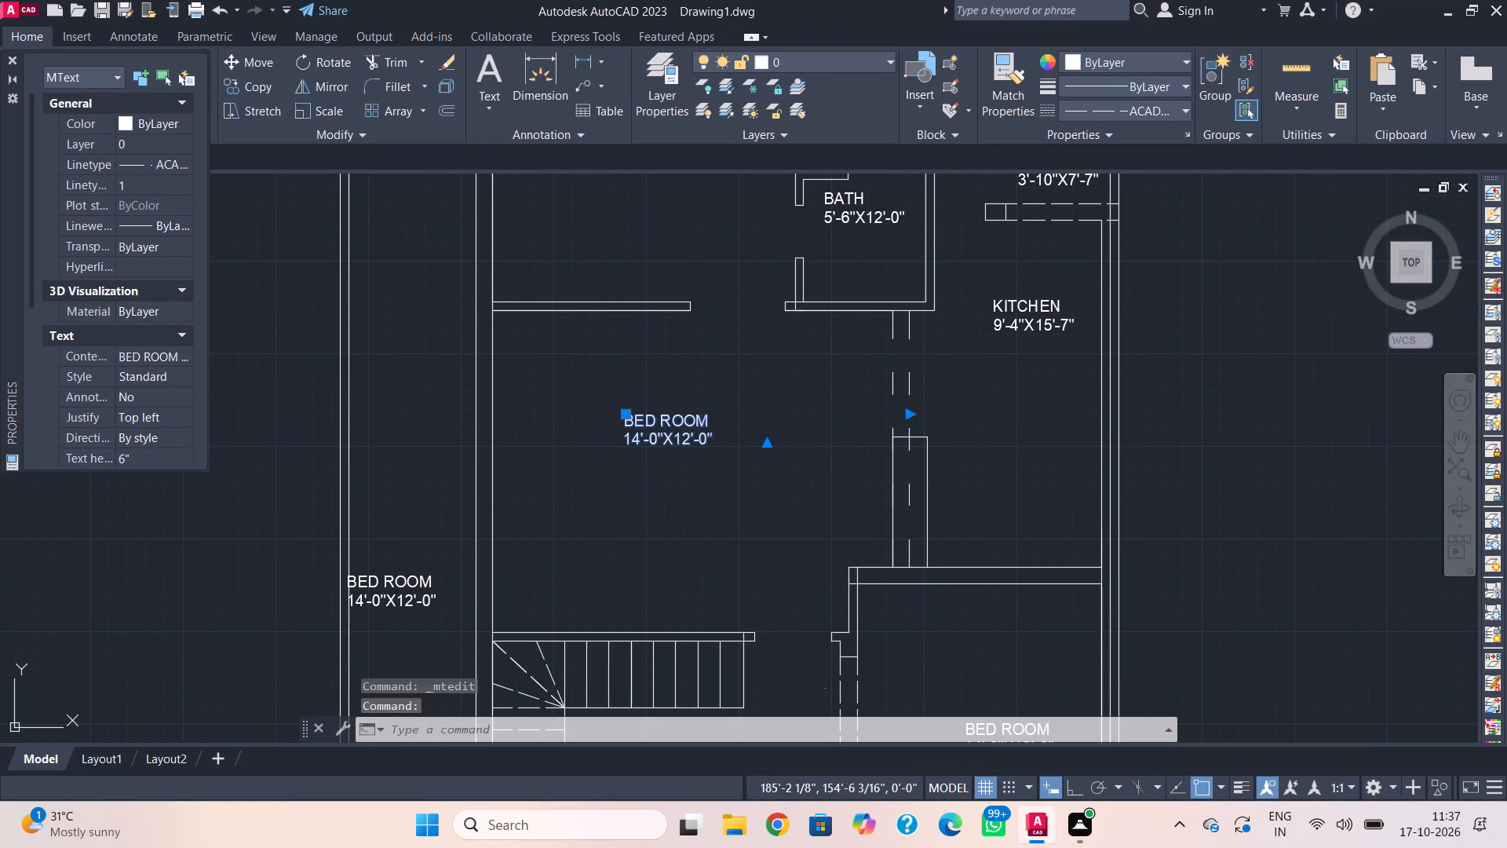
click(706, 438)
click(737, 436)
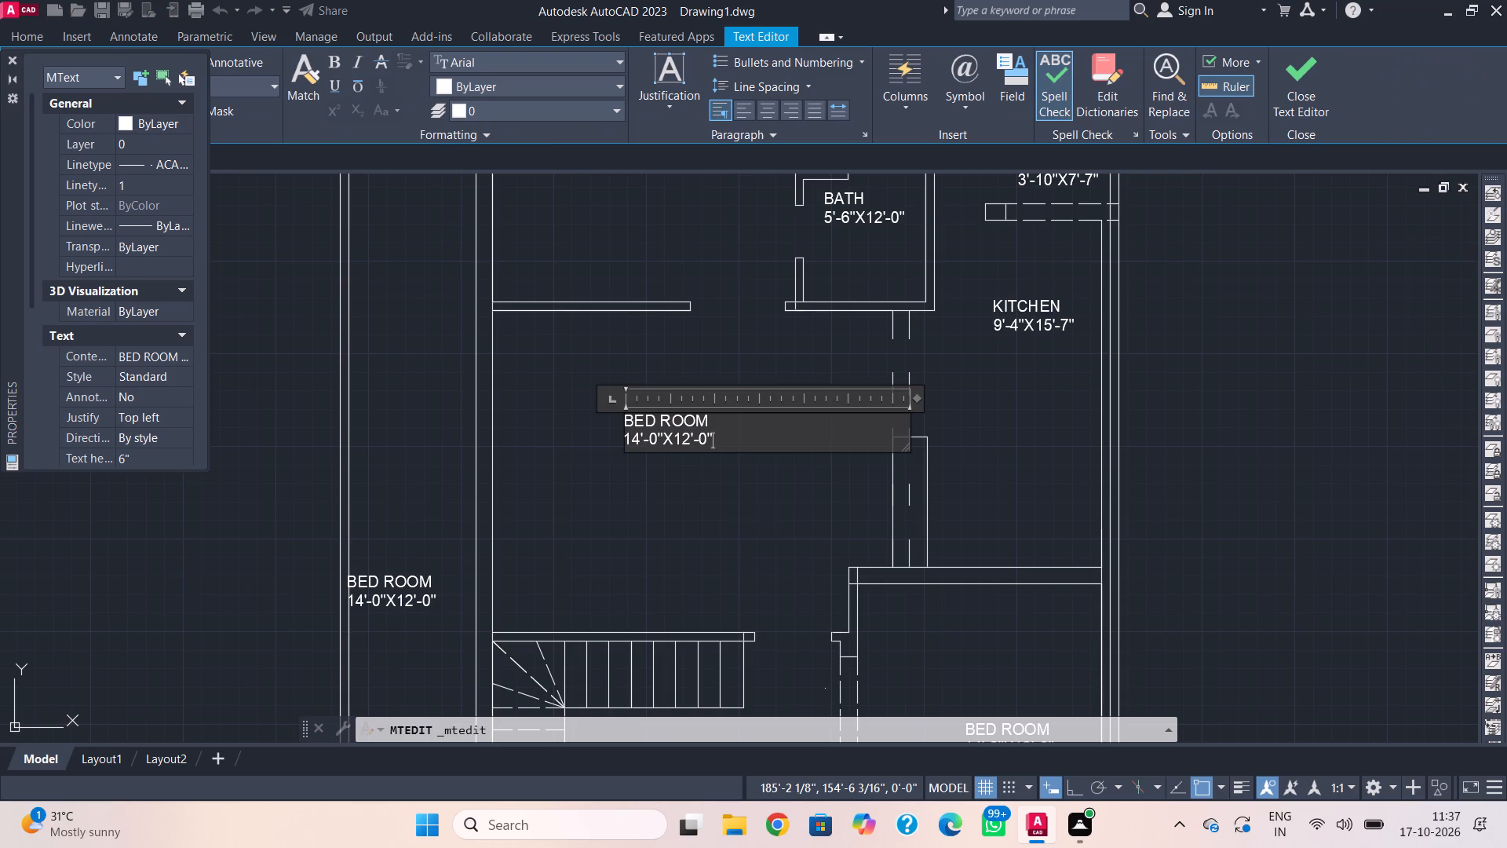
key(BackSpace)
key(BackSpace)
key(BackSpace)
key(BackSpace)
key(BackSpace)
key(BackSpace)
key(BackSpace)
key(BackSpace)
key(BackSpace)
key(BackSpace)
key(BackSpace)
key(BackSpace)
key(BackSpace)
key(BackSpace)
key(BackSpace)
key(BackSpace)
key(BackSpace)
key(BackSpace)
key(BackSpace)
key(BackSpace)
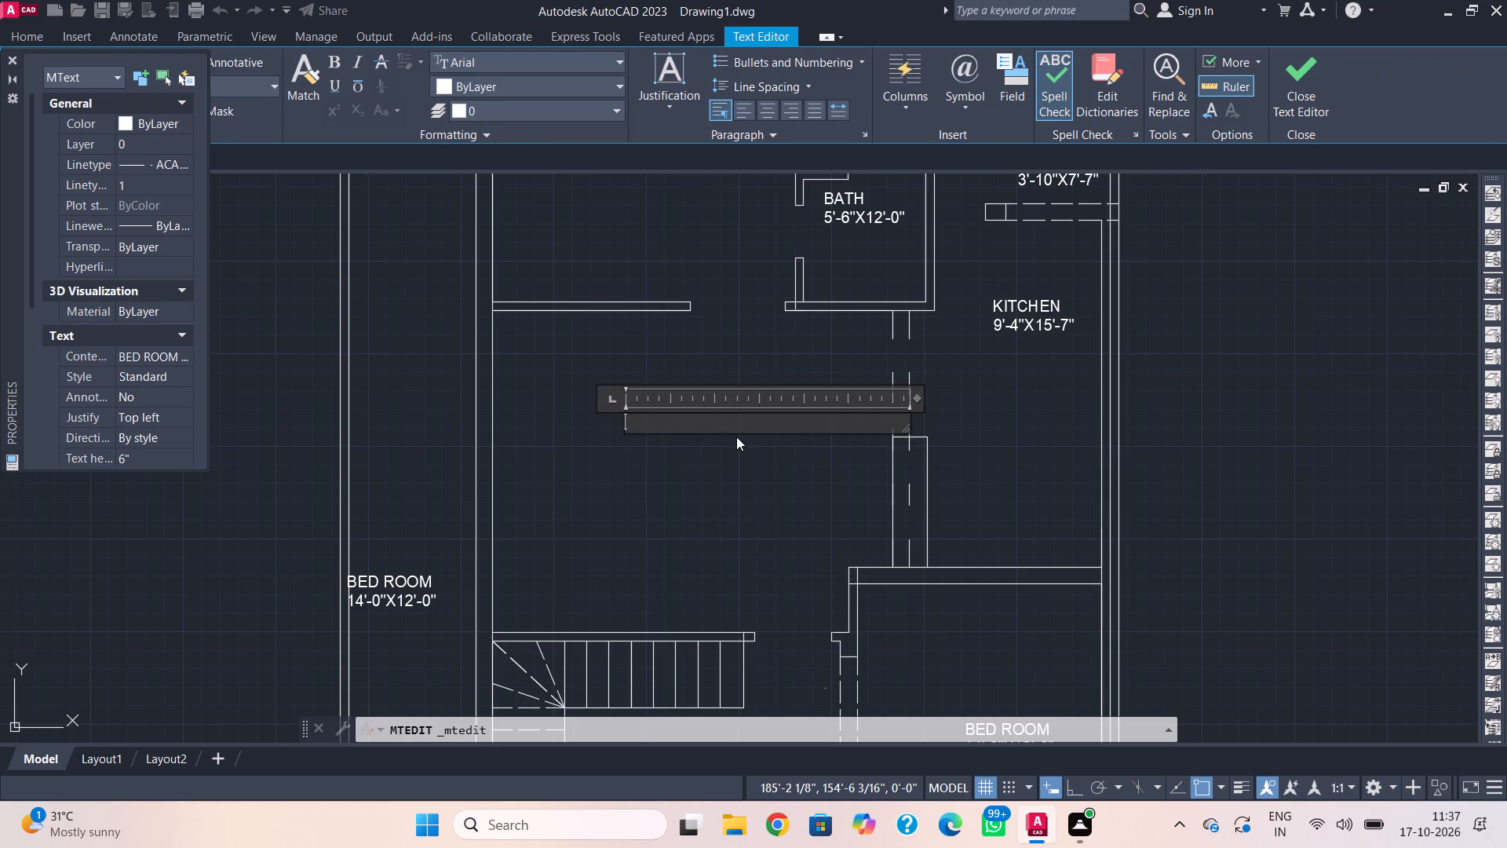
text(LOUNC)
key(h)
key(BackSpace)
key(BackSpace)
text(GE)
key(Return)
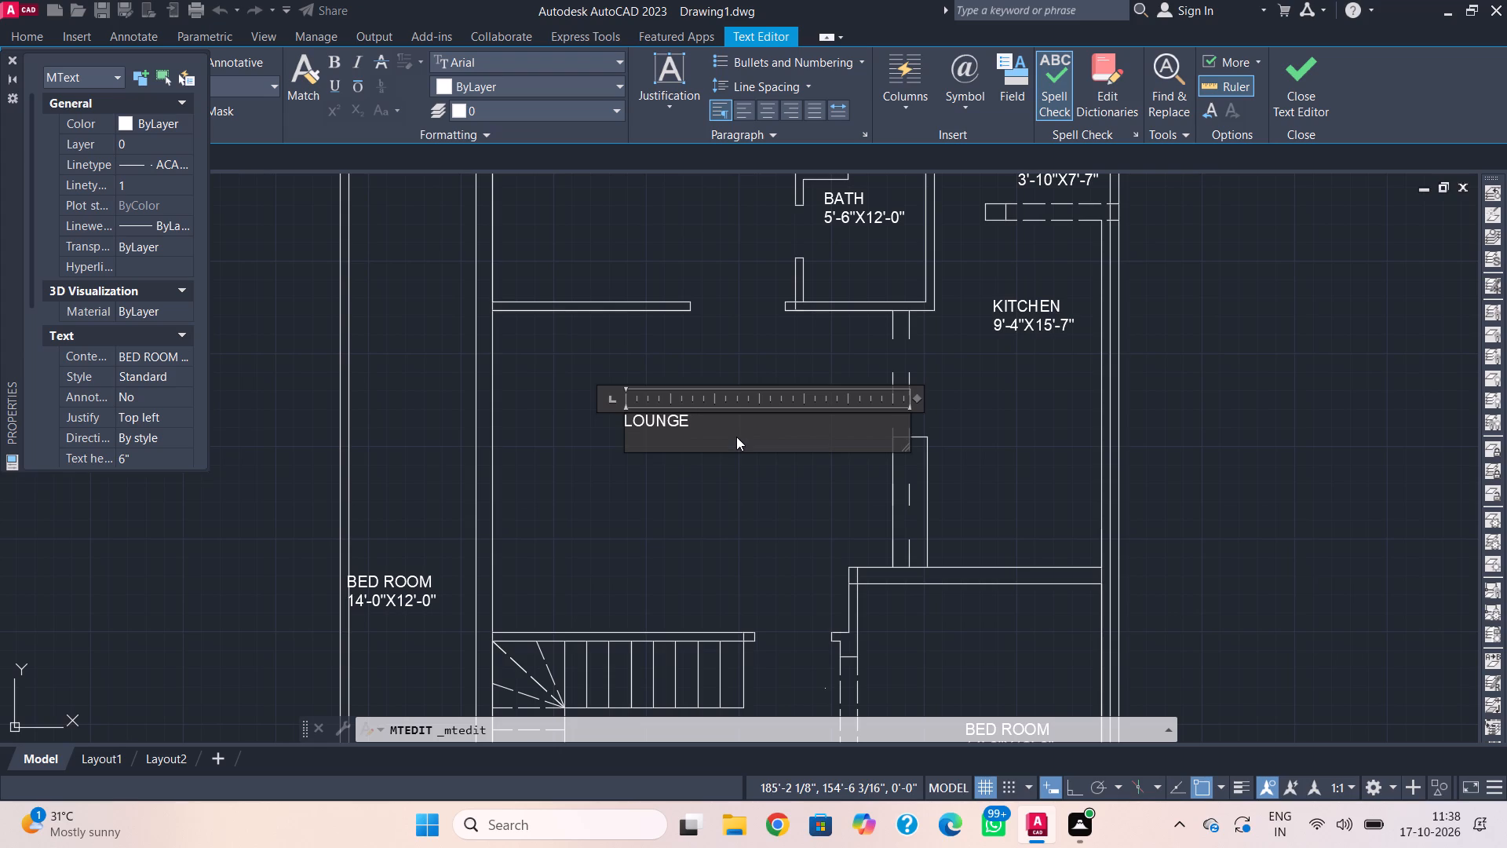
key(1)
key(8)
key(apostrophe)
text(-0")
key(x)
text(14')
key(minus)
text(6")
click(721, 517)
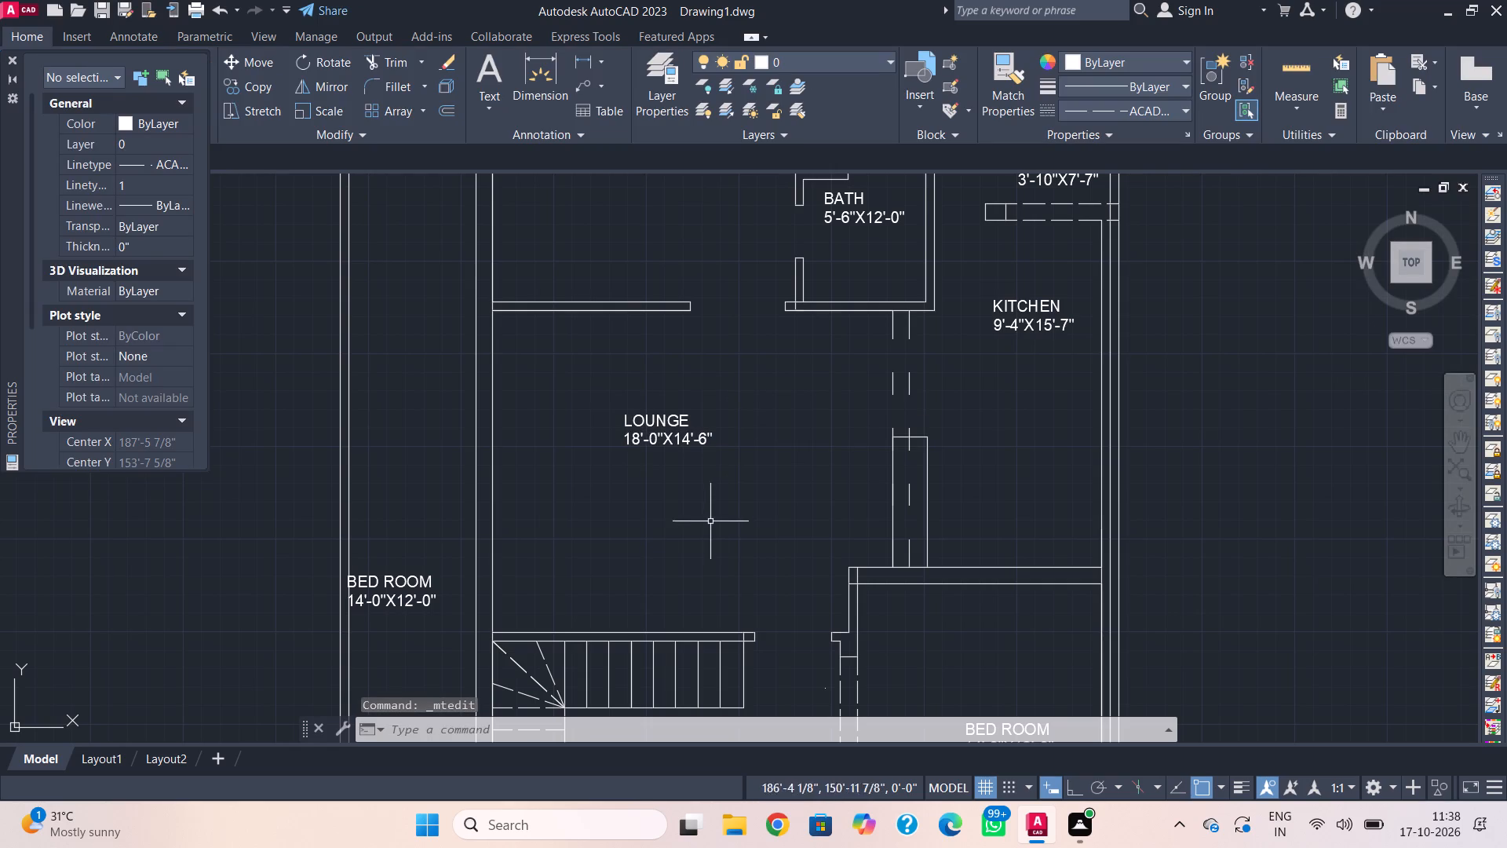
Set the text height of the LOUNGE label to 8".
click(703, 438)
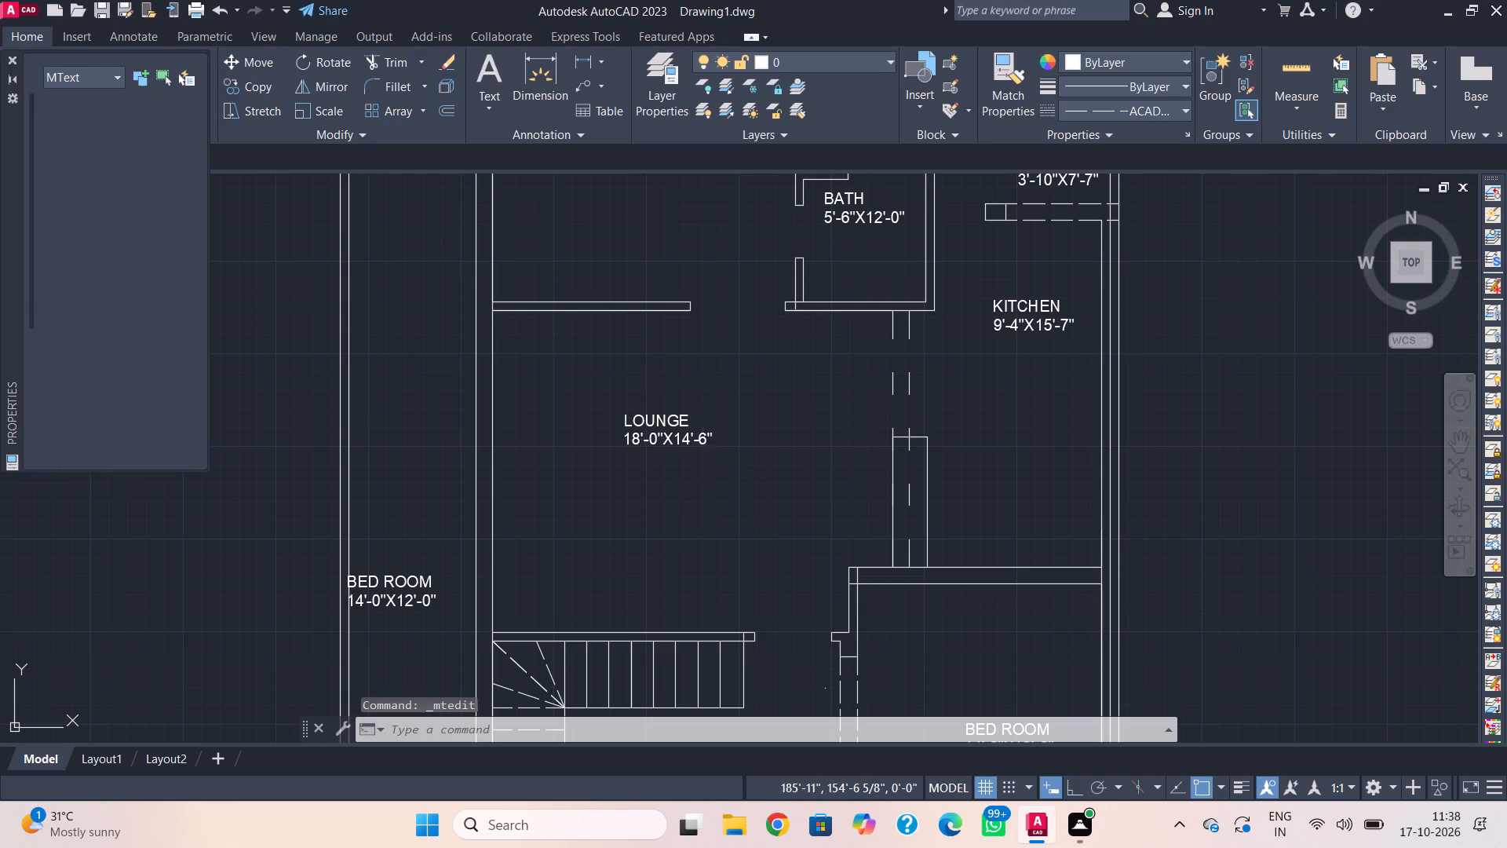
click(165, 455)
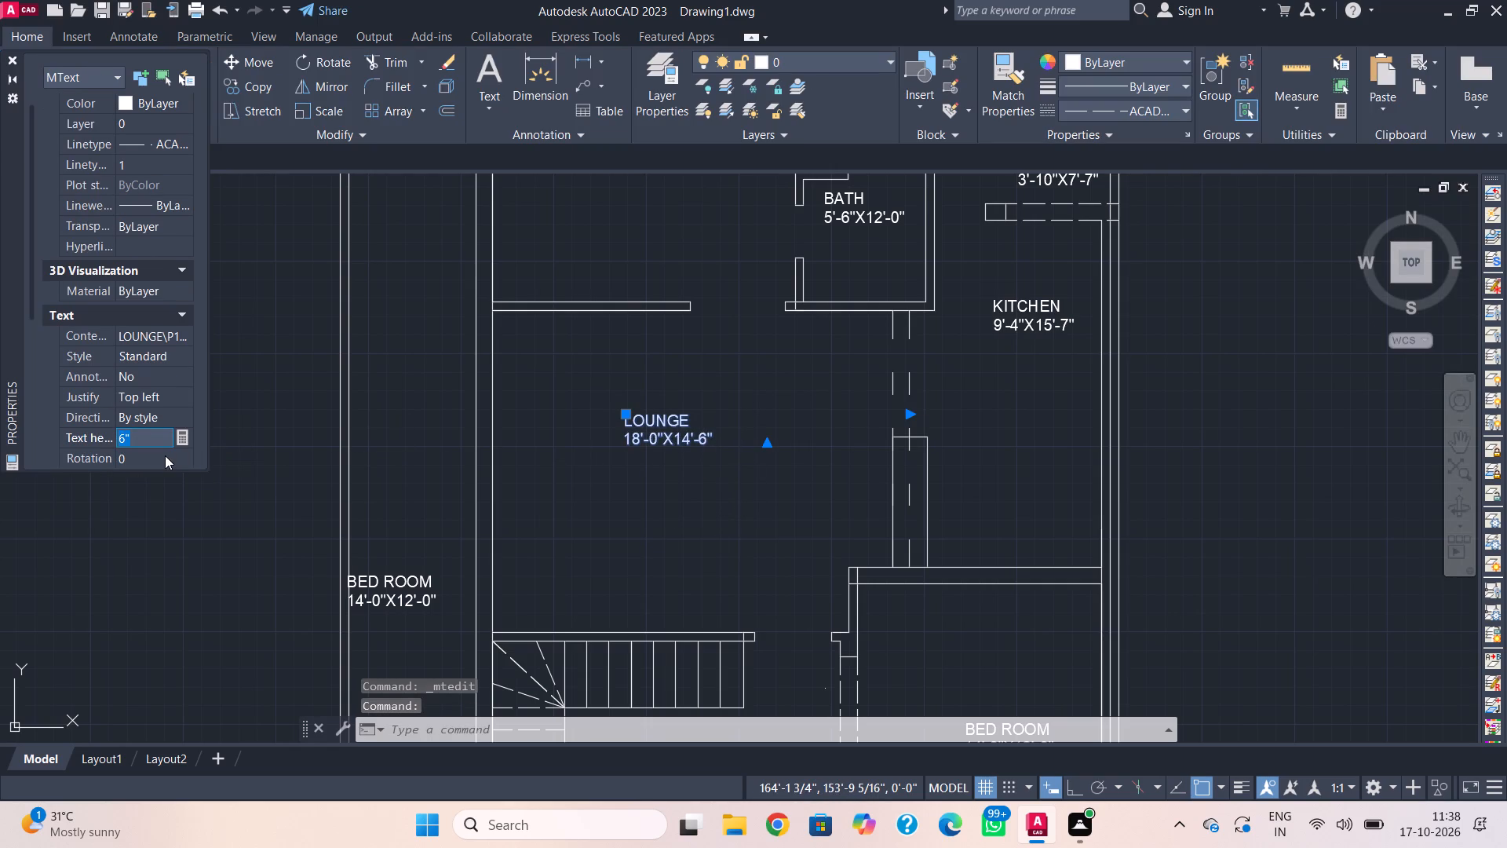
text(8")
key(Return)
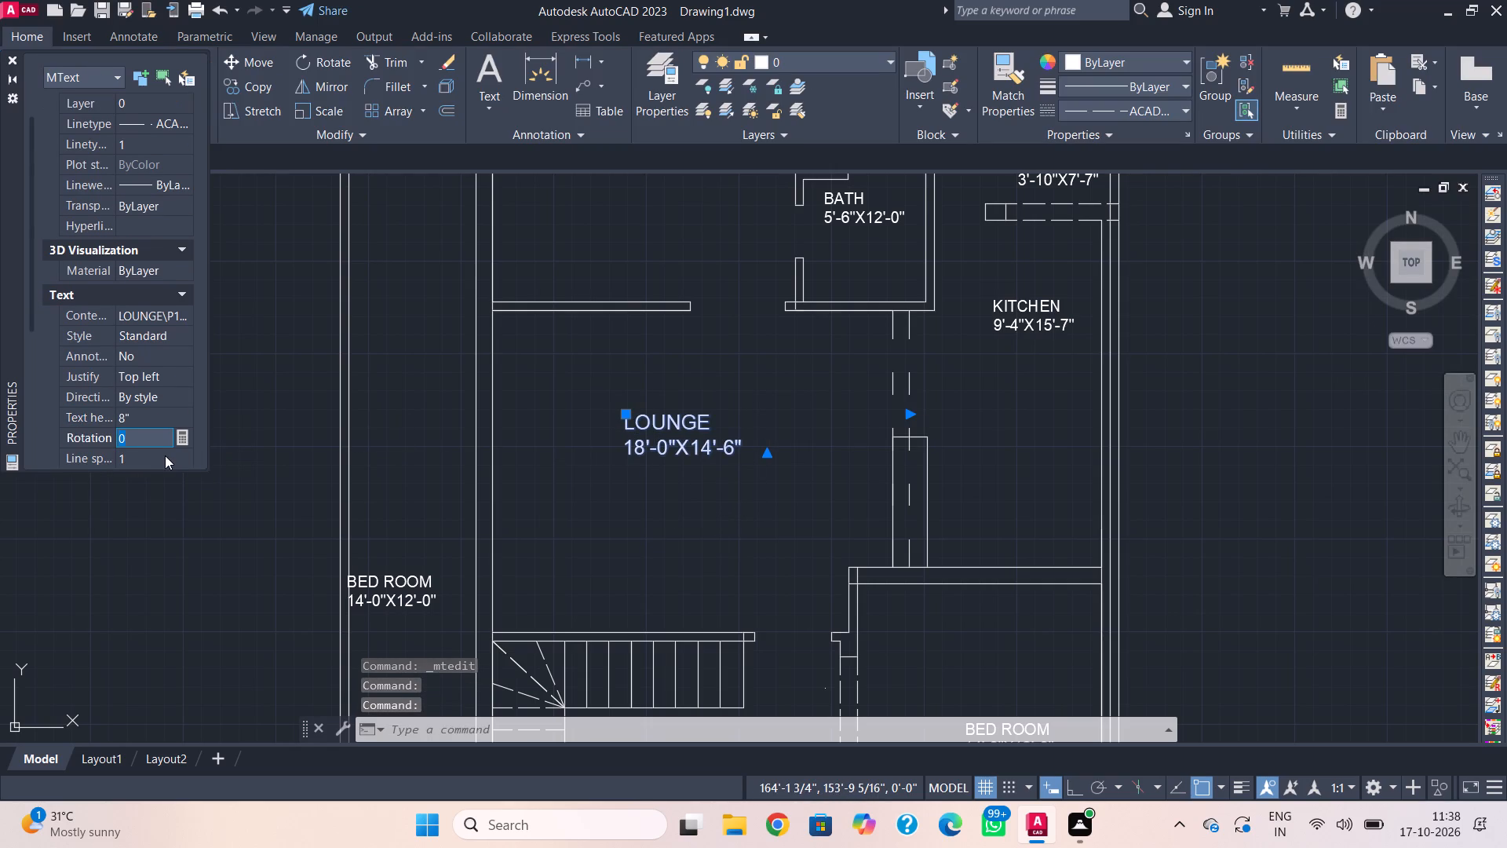
scroll(155, 461, down, 2)
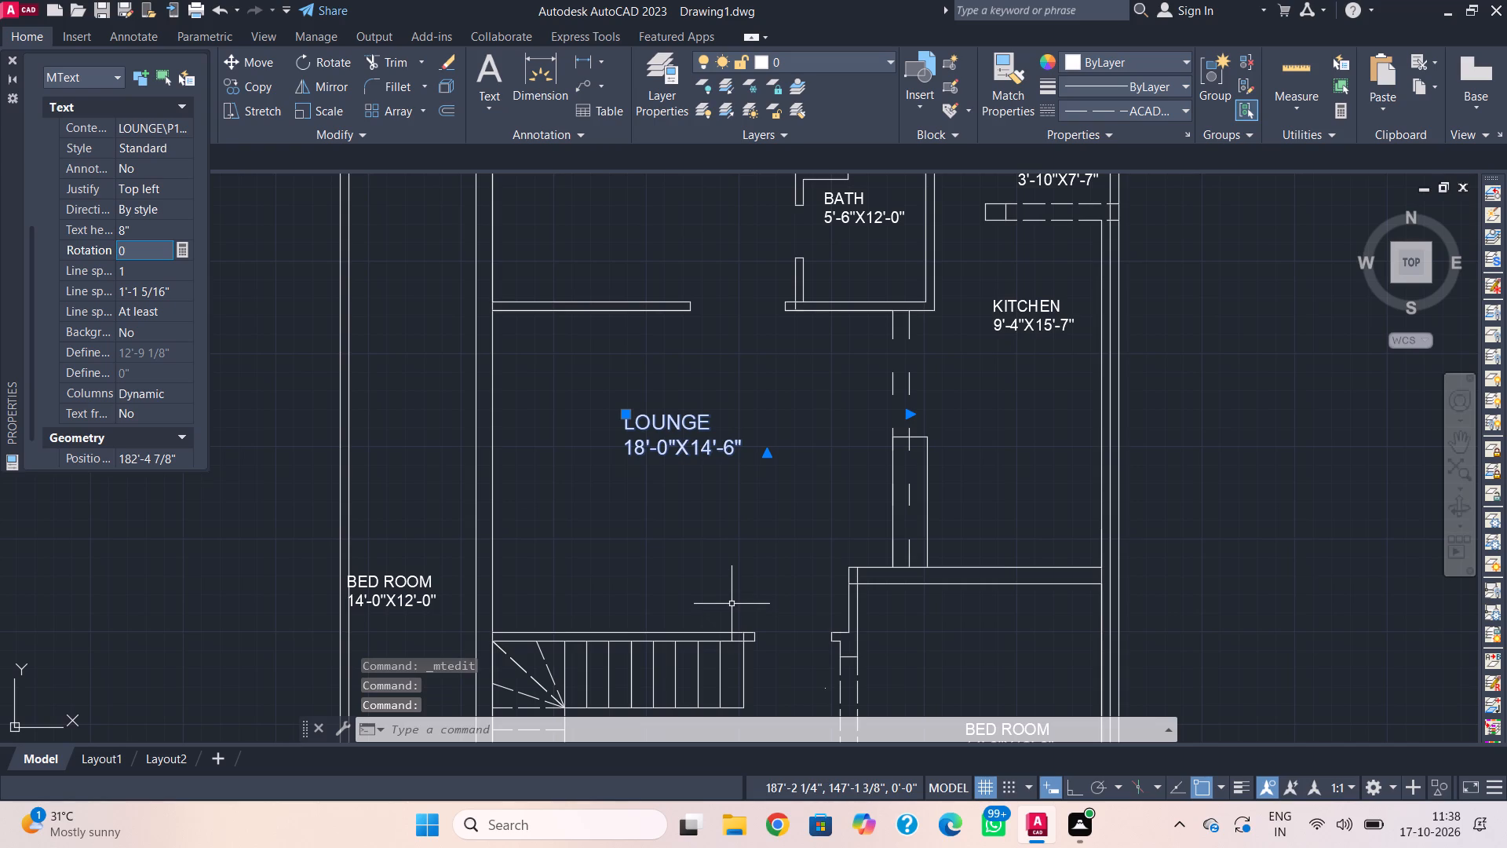
Move the BED ROOM label in the room south of the kitchen up toward that room's north wall.
key(Escape)
middle_drag(739, 599, 726, 384)
click(978, 533)
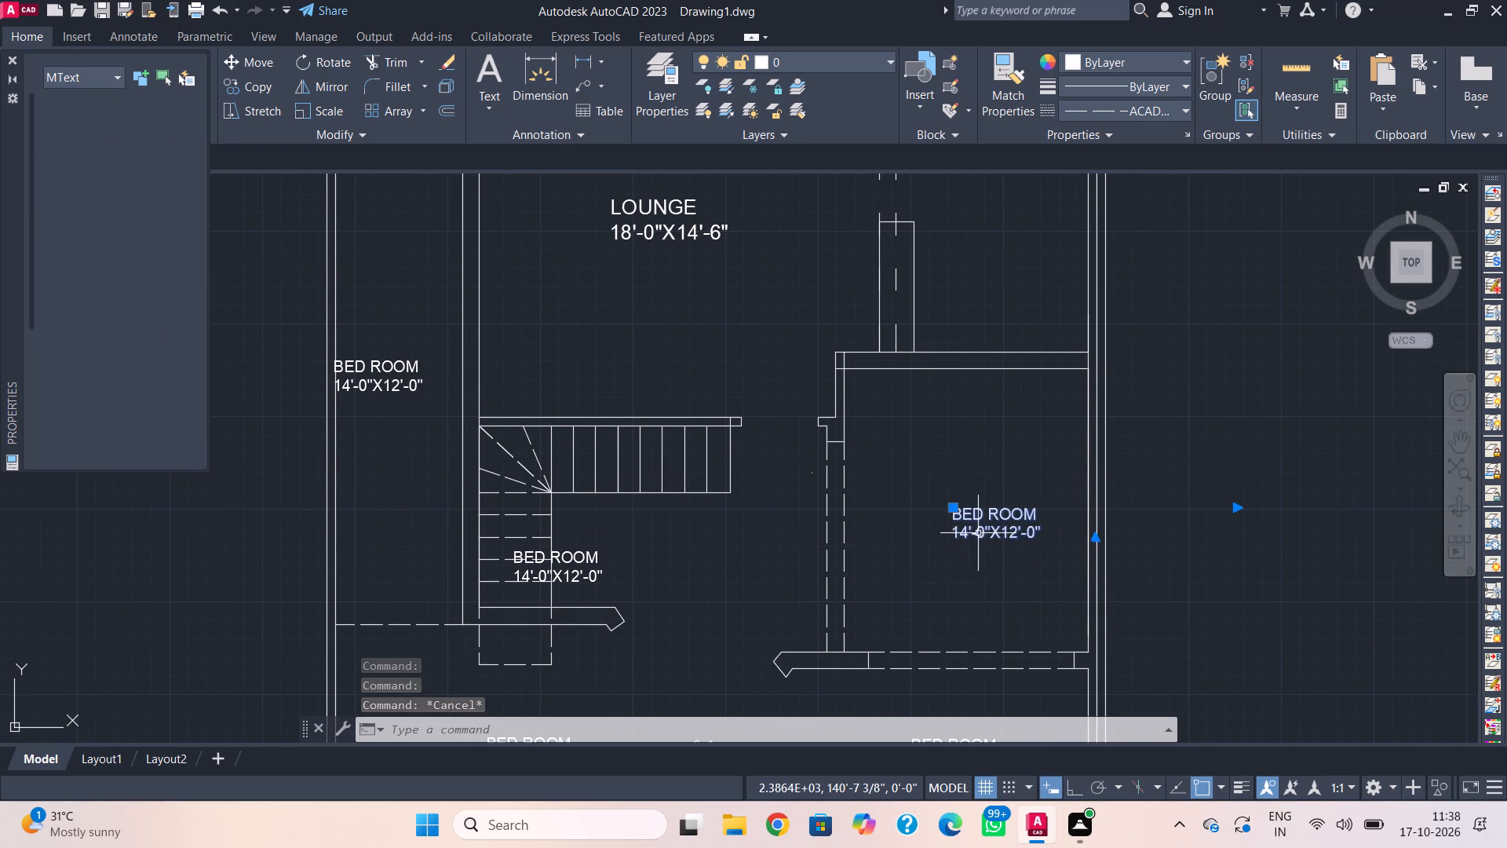
drag(991, 532, 969, 428)
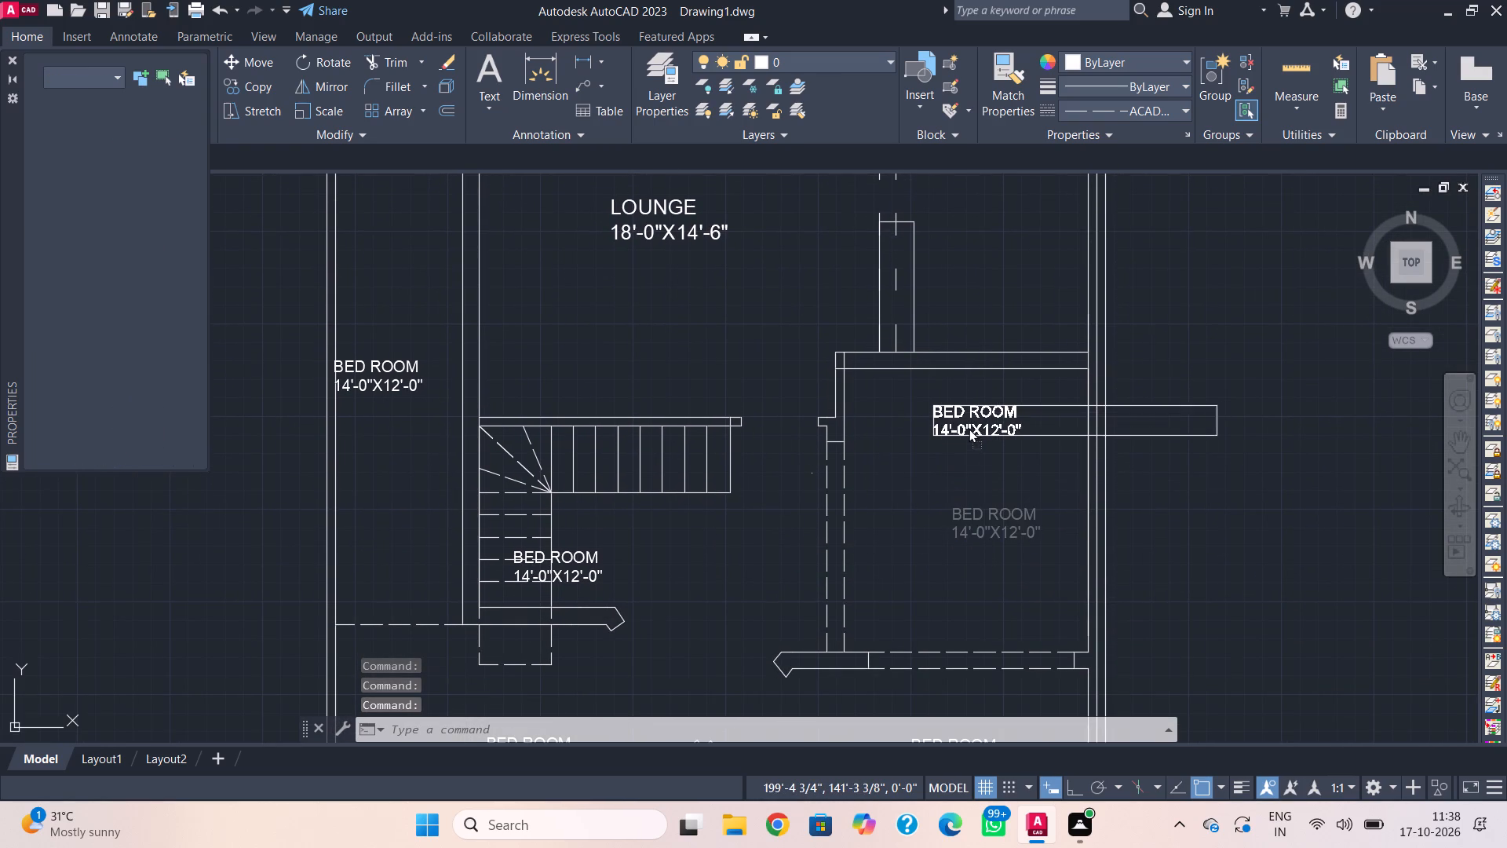
drag(969, 428, 957, 422)
Change the moved label south of the kitchen to read DINING with 11'-0"X12'-9" on the second line.
double_click(961, 419)
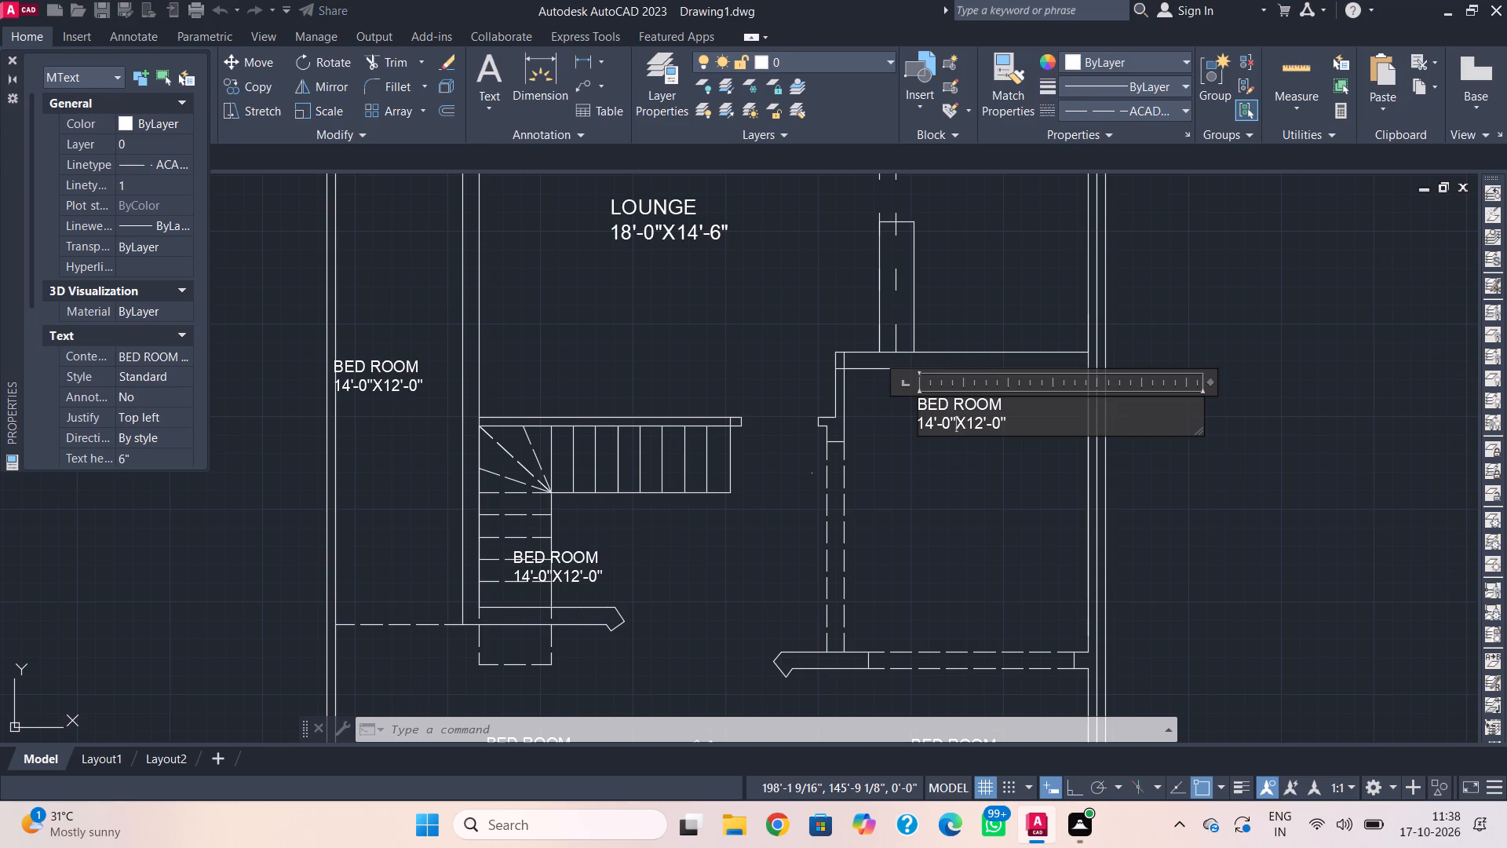
key(Right)
key(Right)
key(Right)
key(Right)
key(Right)
key(Right)
key(Right)
key(Right)
key(Right)
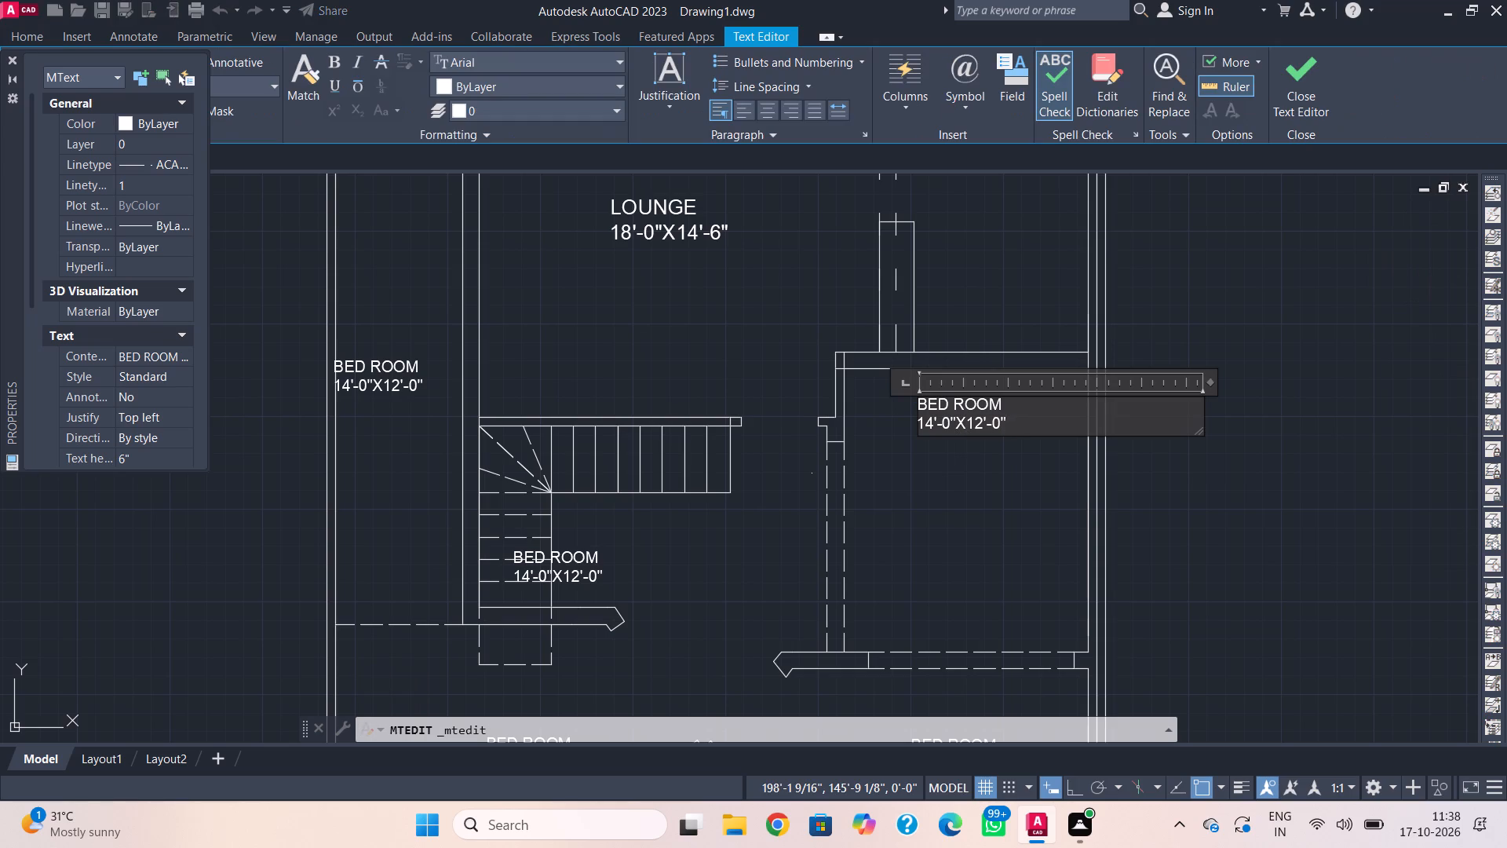
key(BackSpace)
key(BackSpace)
key(BackSpace)
key(BackSpace)
key(BackSpace)
key(BackSpace)
key(BackSpace)
key(BackSpace)
key(BackSpace)
key(BackSpace)
key(BackSpace)
key(BackSpace)
key(BackSpace)
key(BackSpace)
key(BackSpace)
key(BackSpace)
key(BackSpace)
key(BackSpace)
key(BackSpace)
key(BackSpace)
key(BackSpace)
key(BackSpace)
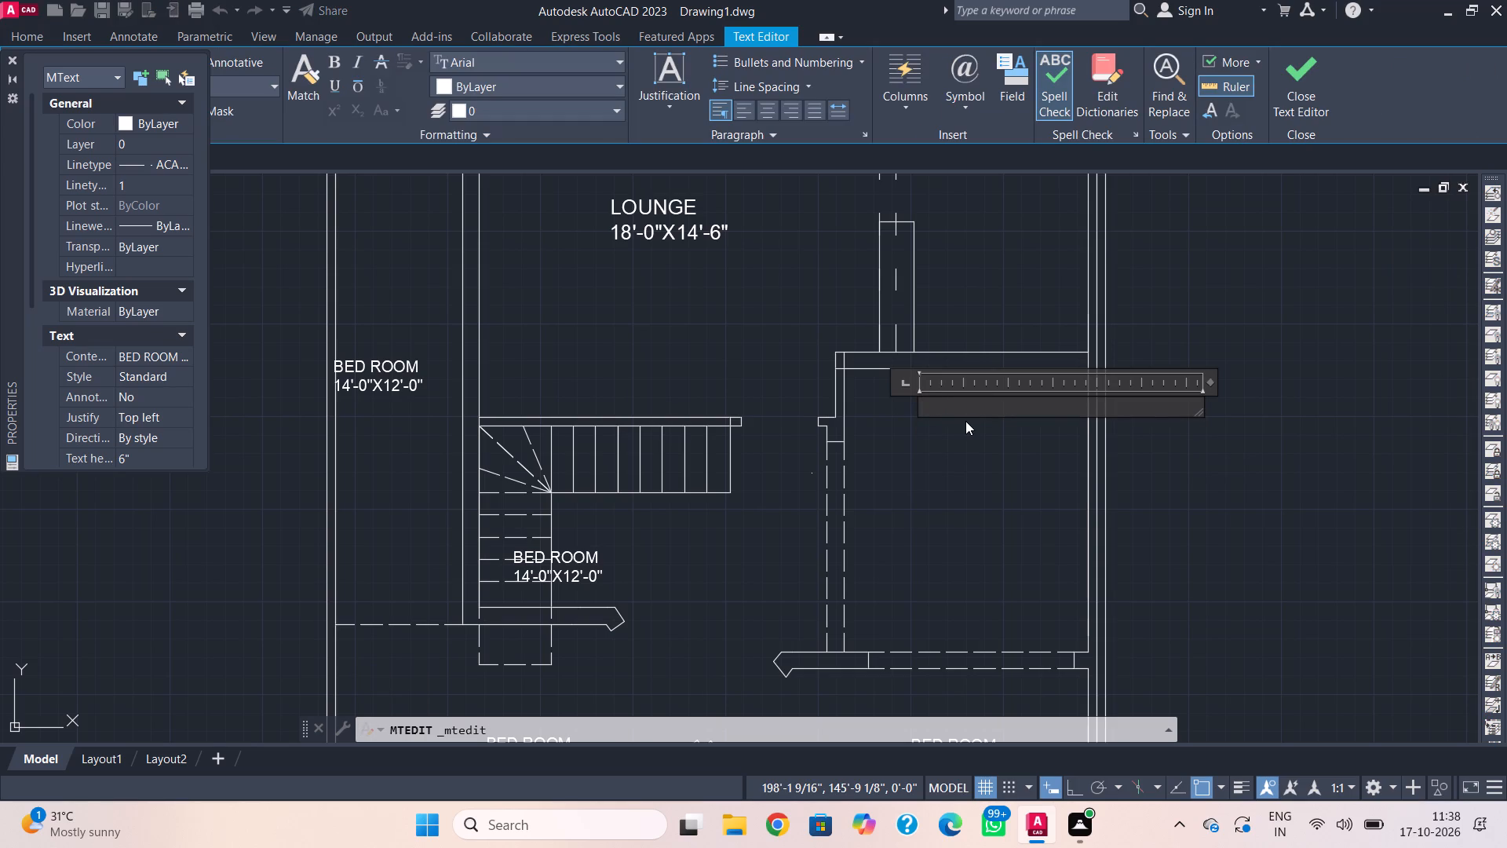
text(DINING)
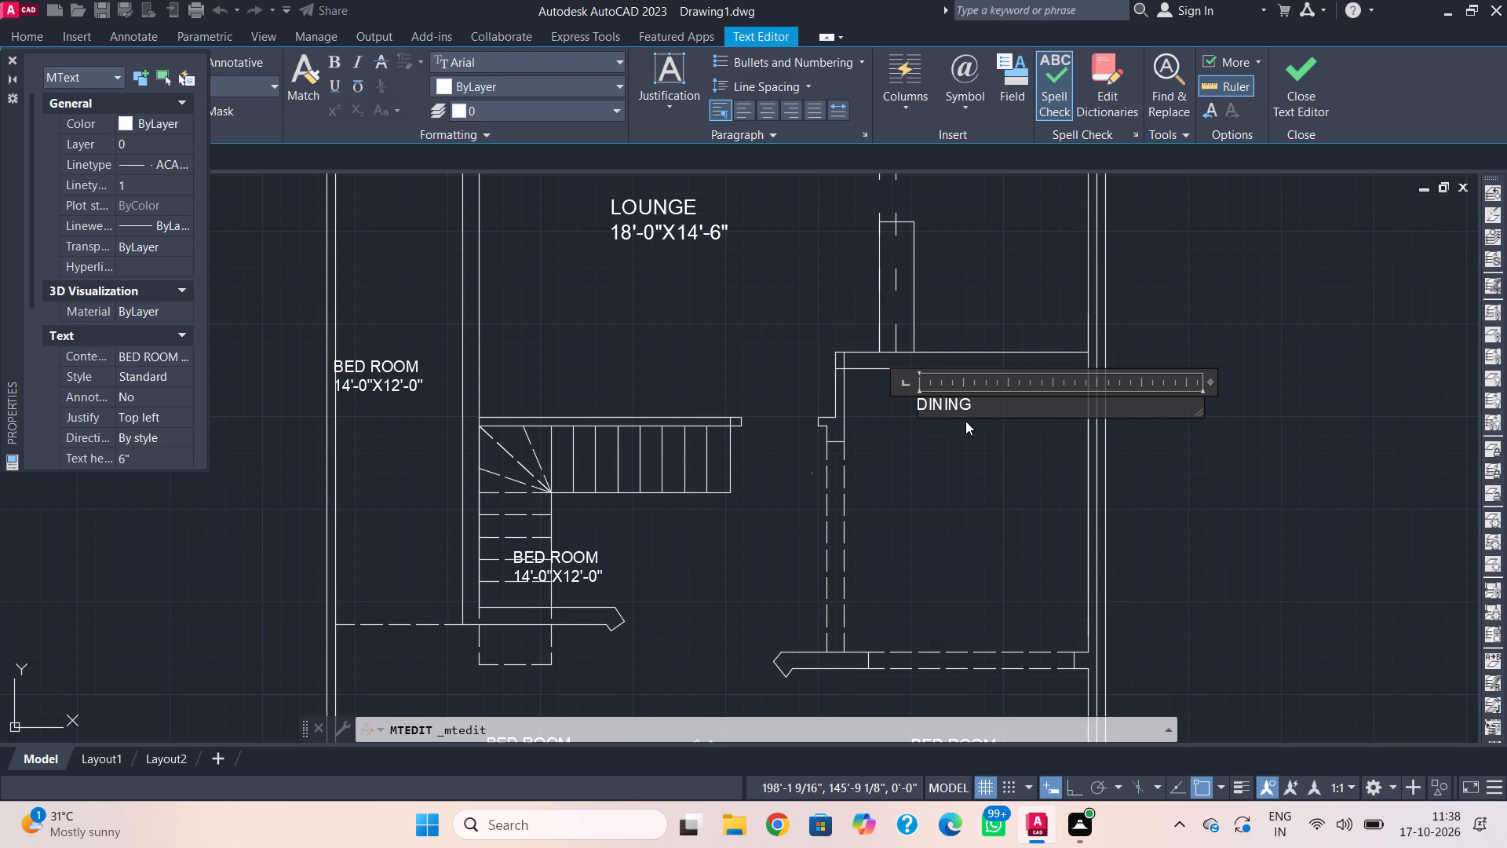
key(Return)
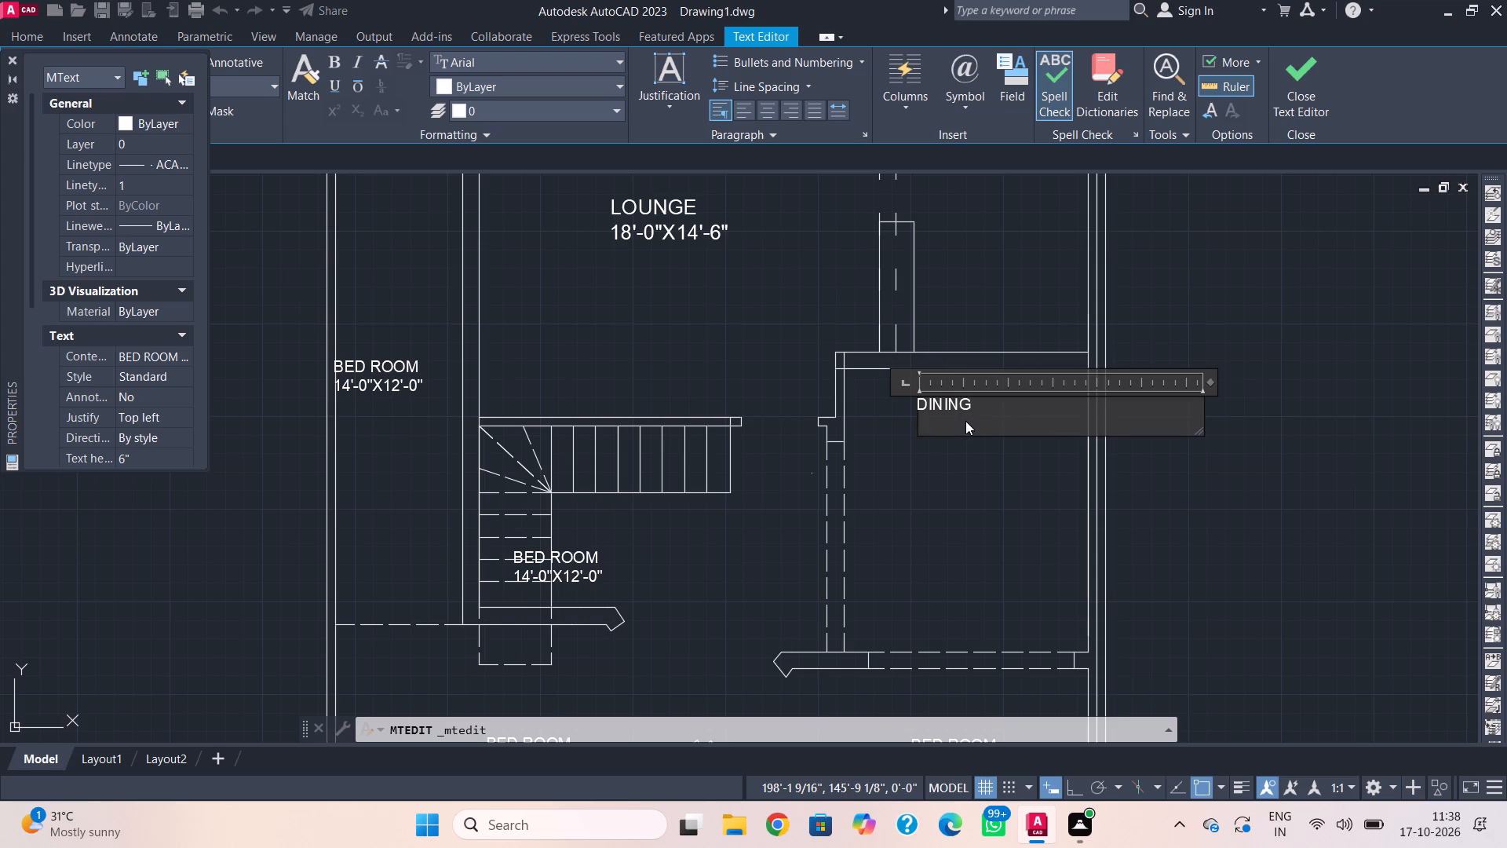
text(11')
text(-0")
key(x)
text(12')
key(minus)
key(9)
key(shift+quotedbl)
click(980, 458)
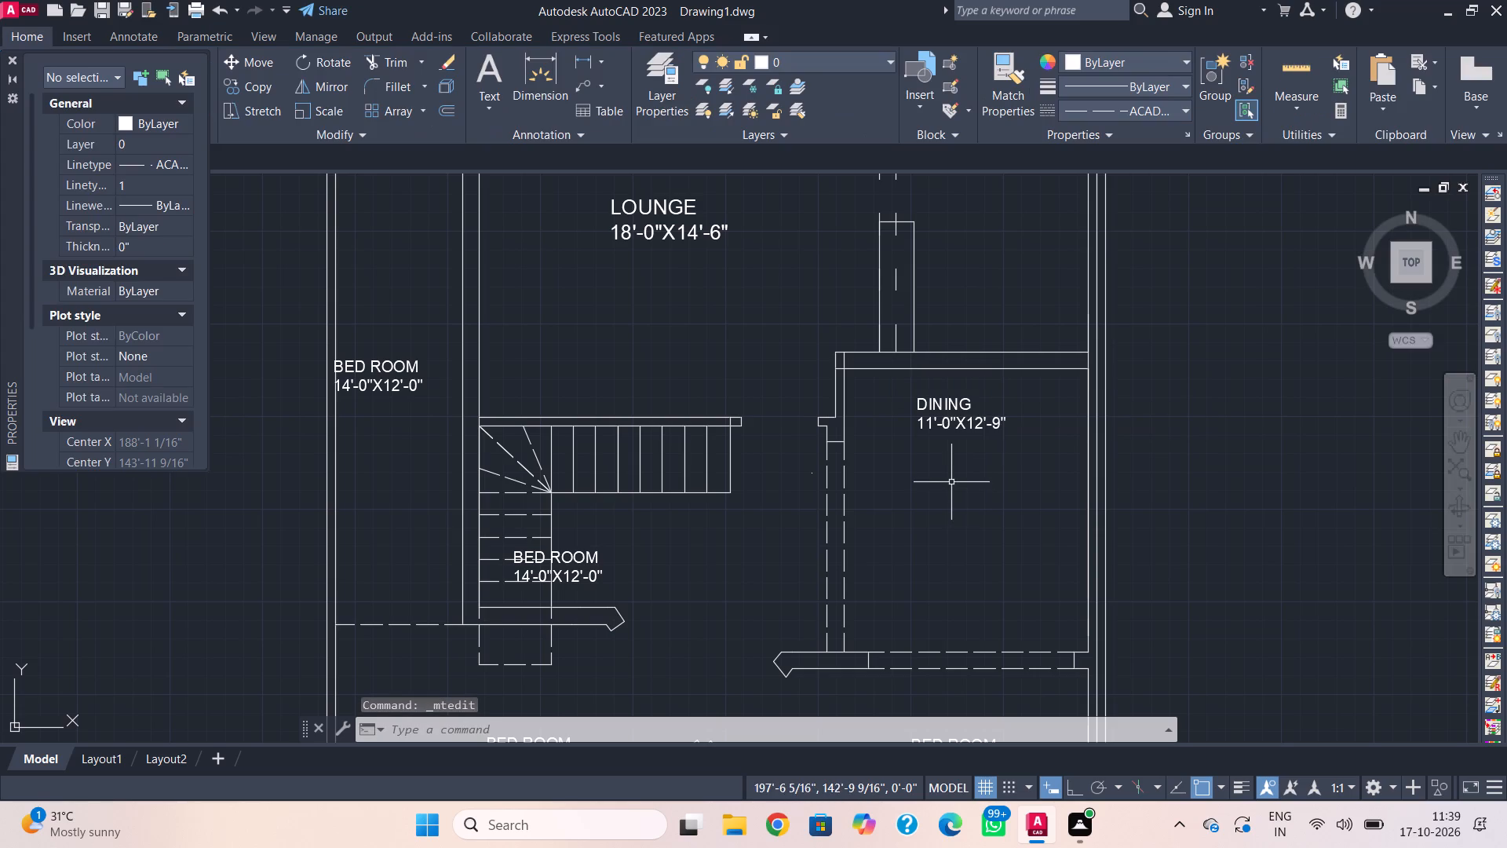
Copy the BED ROOM label beside the lower stair flight into the open space to its east, just west of the dining room.
middle_drag(932, 503, 1015, 320)
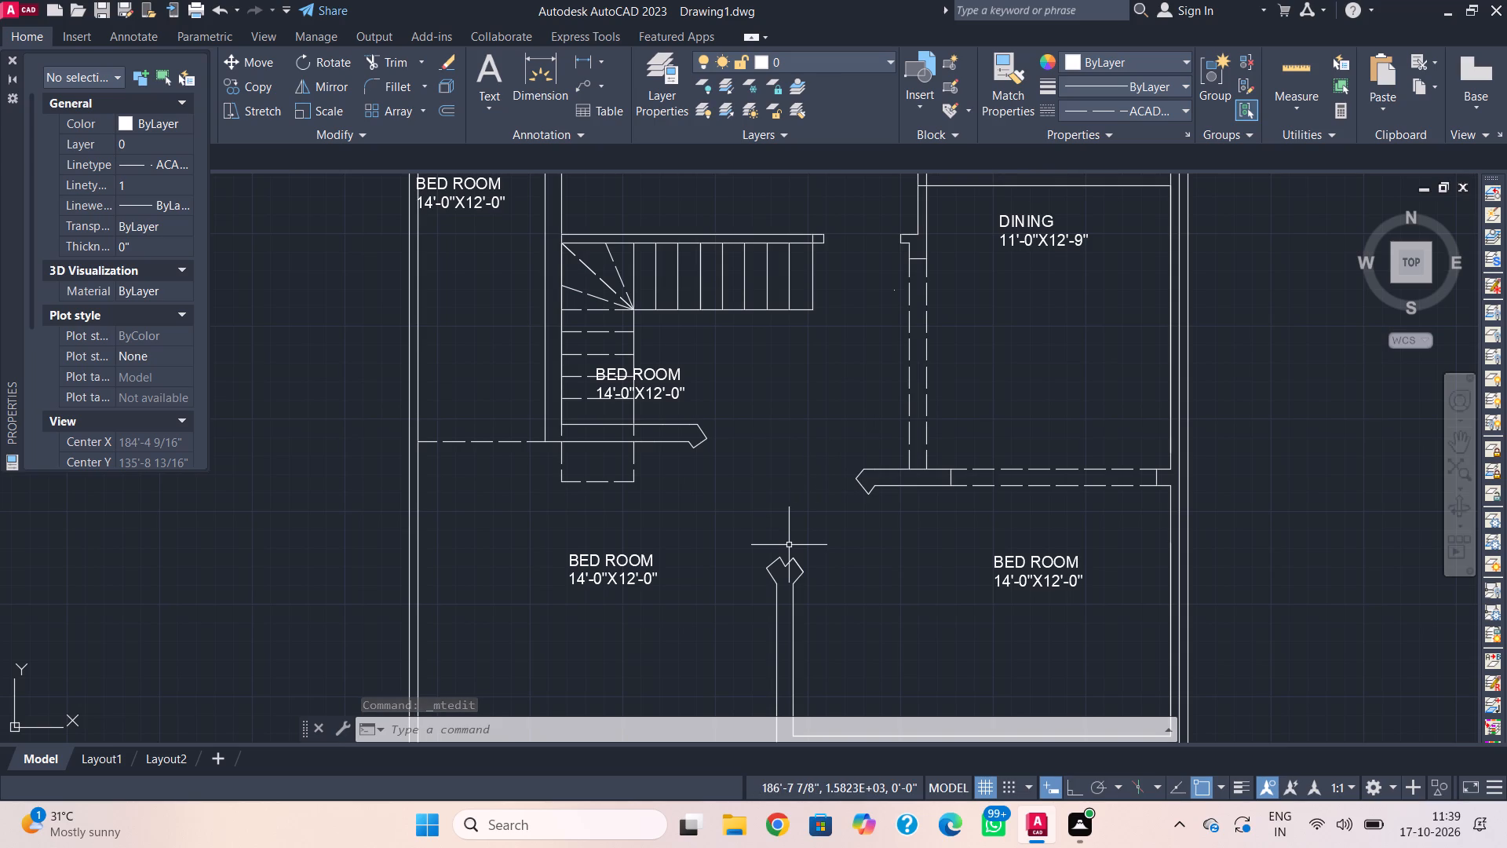
click(668, 364)
double_click(668, 386)
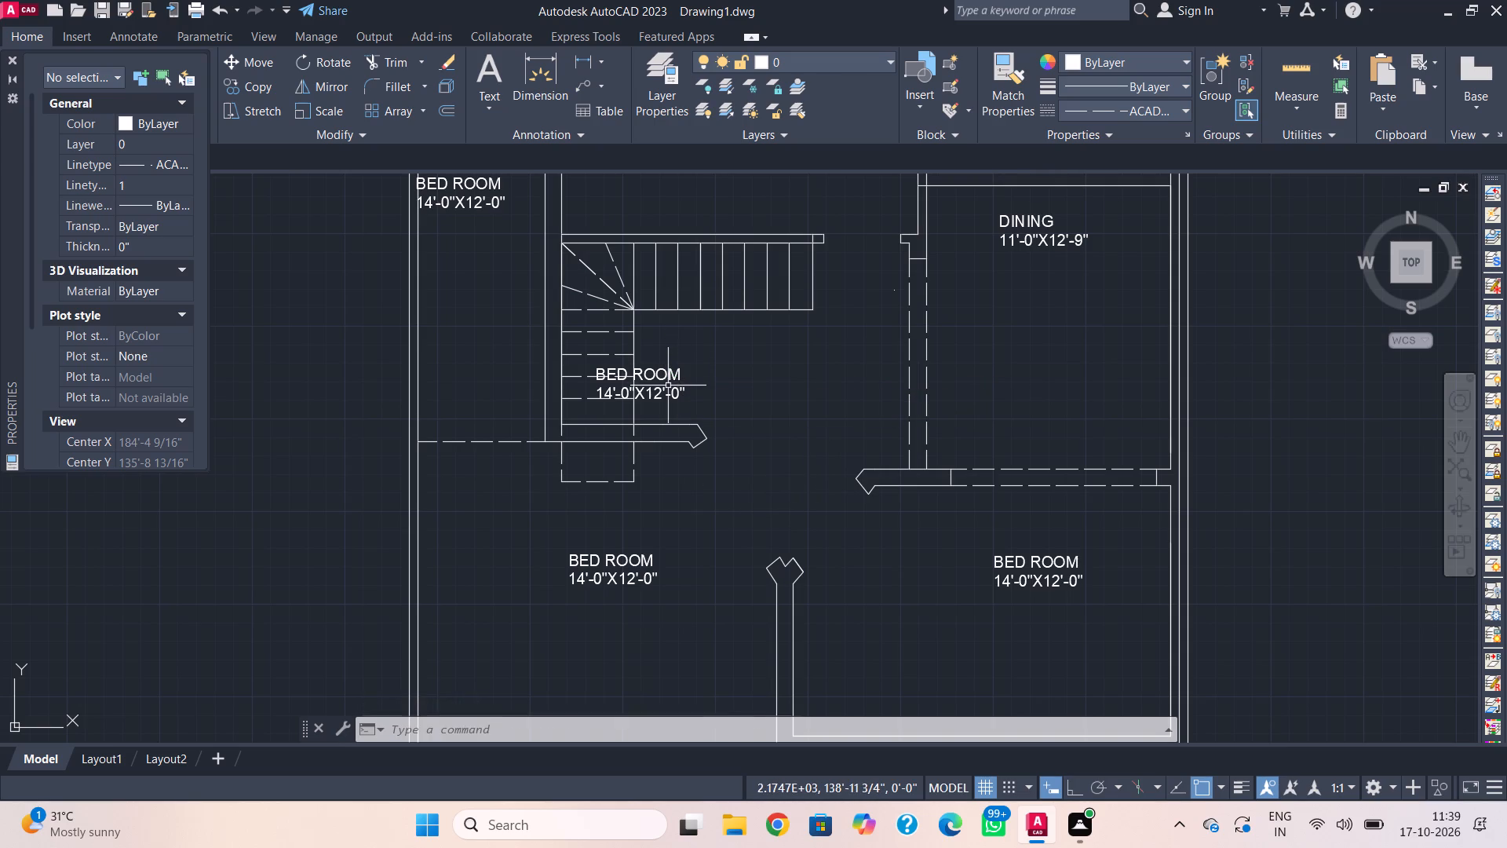
click(670, 397)
right_click(669, 393)
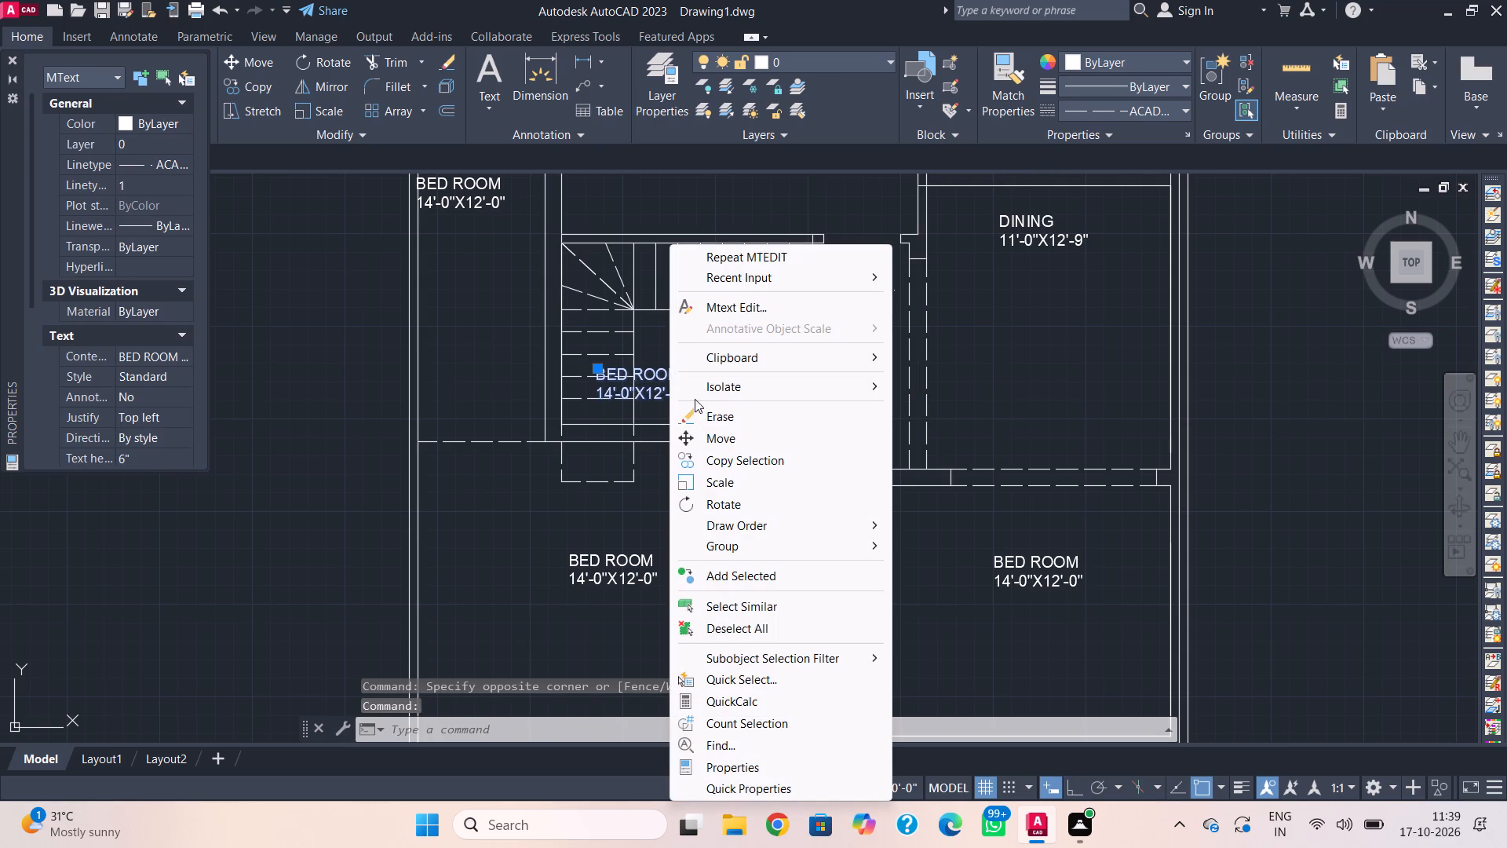
click(728, 453)
click(649, 382)
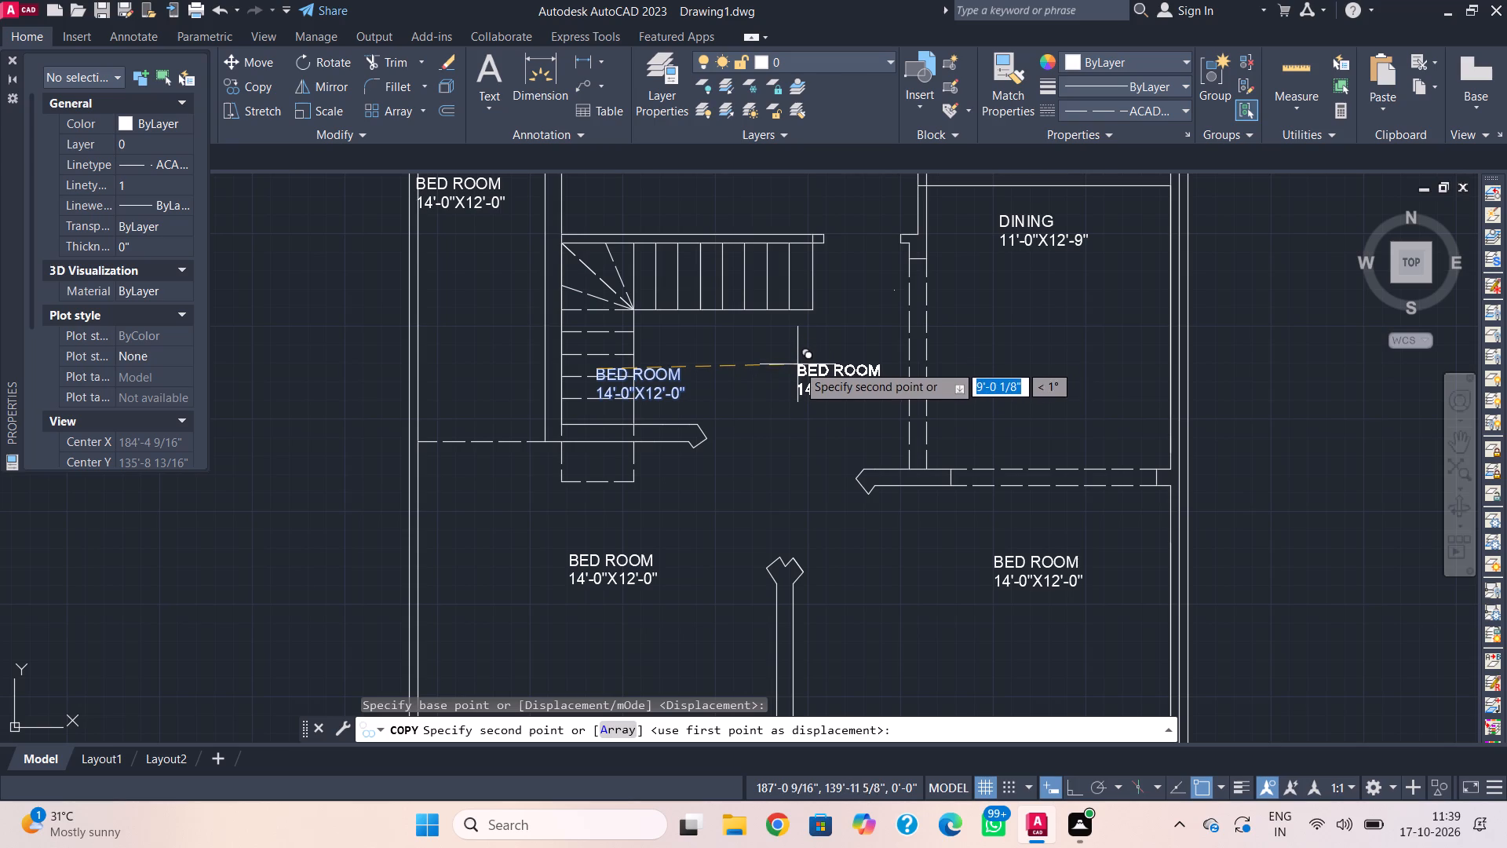
click(810, 358)
key(Escape)
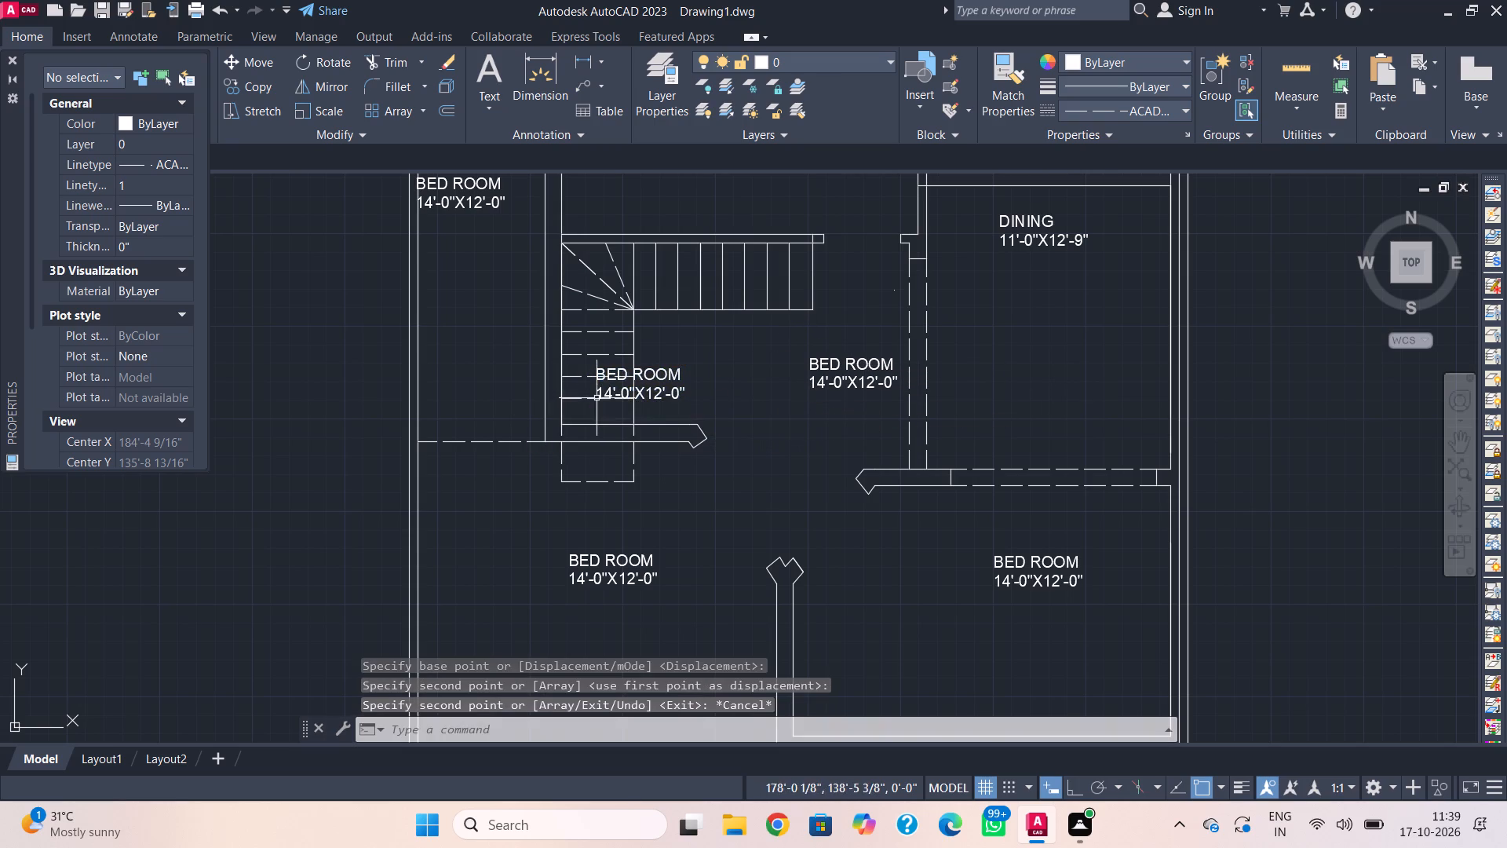
Change the original label over the lower stair flight to read PDR with 3'-3"X8'3" on the second line.
double_click(669, 393)
click(693, 394)
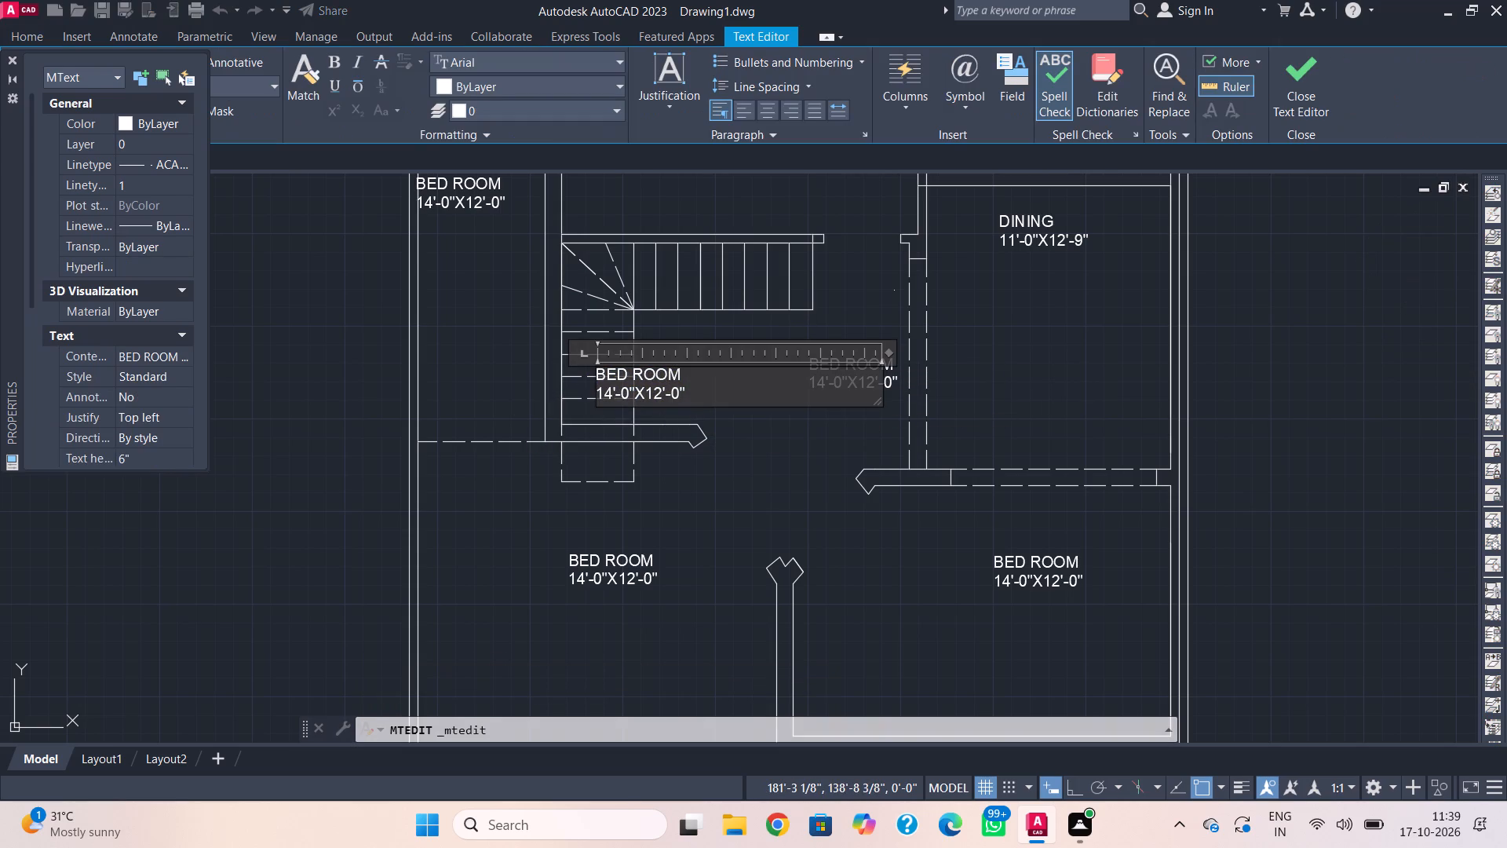
key(BackSpace)
key(BackSpace)
key(BackSpace)
key(BackSpace)
key(BackSpace)
key(BackSpace)
key(BackSpace)
key(BackSpace)
key(BackSpace)
key(BackSpace)
key(BackSpace)
key(BackSpace)
key(BackSpace)
key(BackSpace)
key(BackSpace)
key(BackSpace)
key(BackSpace)
key(BackSpace)
key(BackSpace)
key(BackSpace)
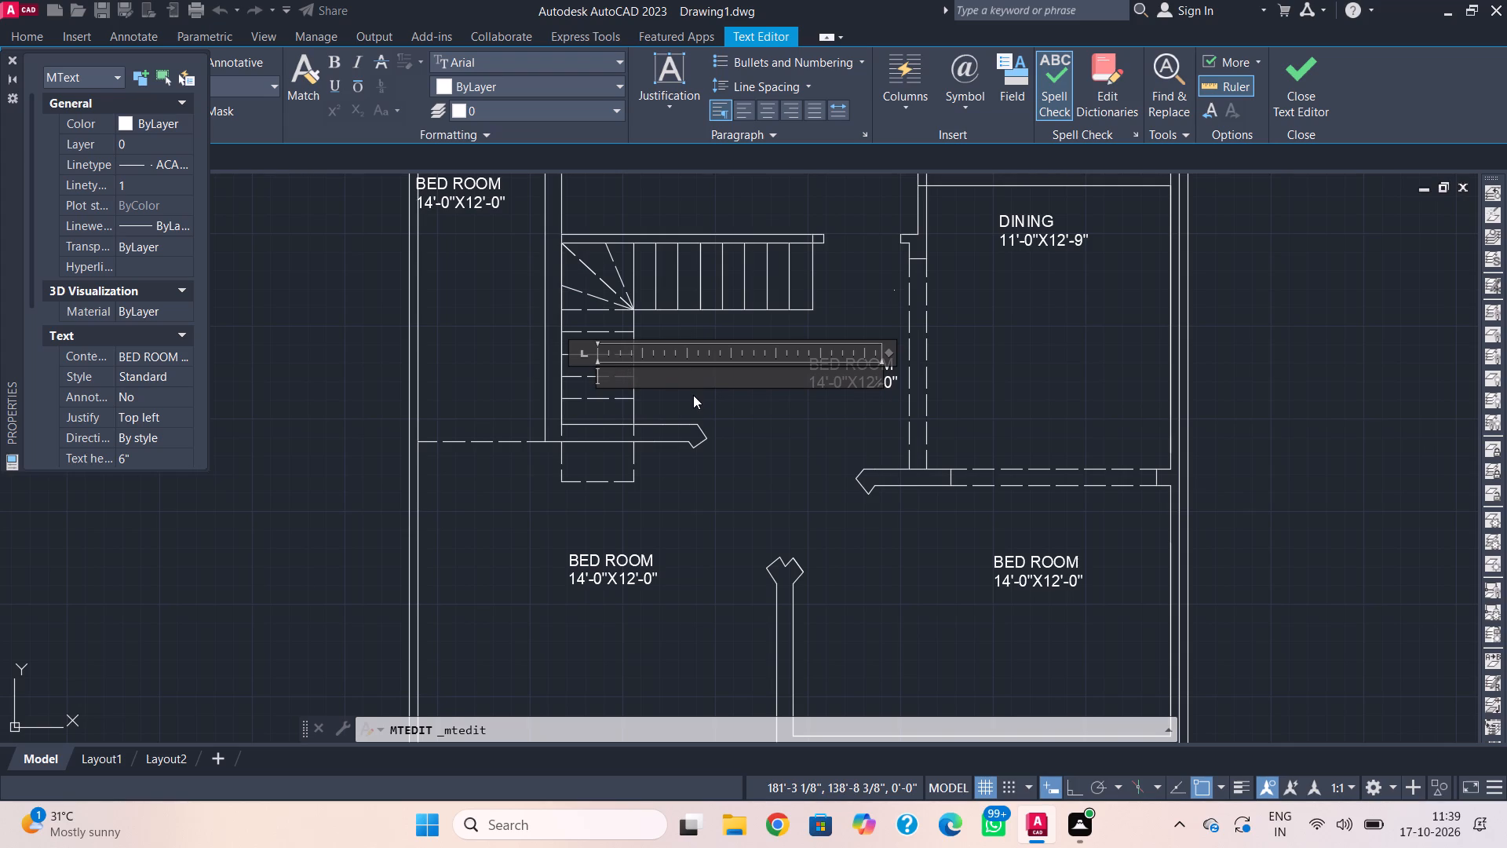
key(p)
text(DR)
key(Return)
key(3)
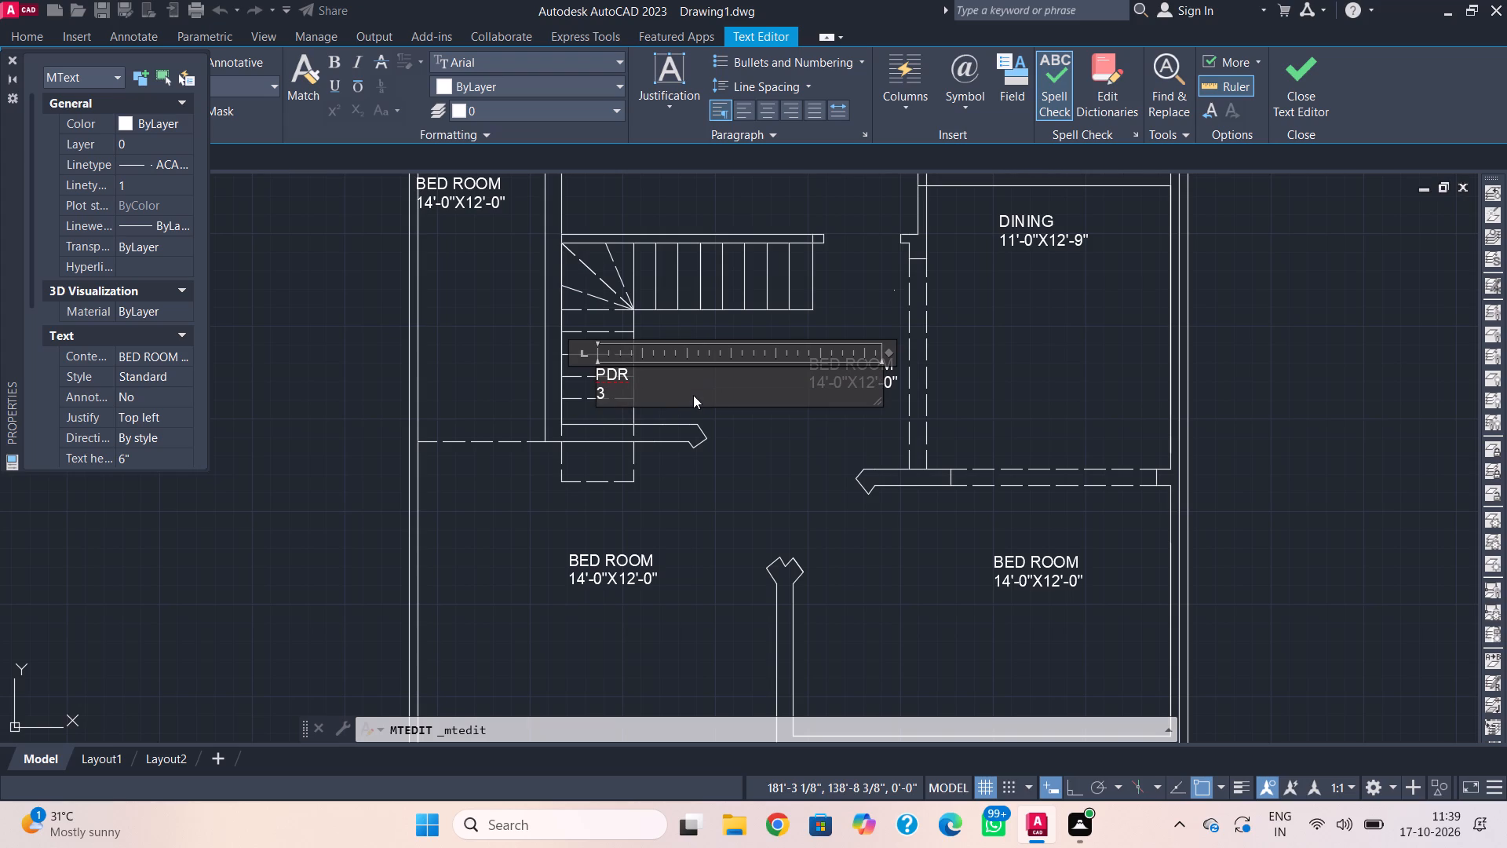
key(apostrophe)
key(minus)
key(3)
key(shift+quotedbl)
key(x)
text(8')
key(3)
key(shift+quotedbl)
click(731, 431)
Change the BED ROOM label between the stairs and the dining room to read ENT LOBBY with 12'-10"X8'-1" on the second line.
double_click(892, 371)
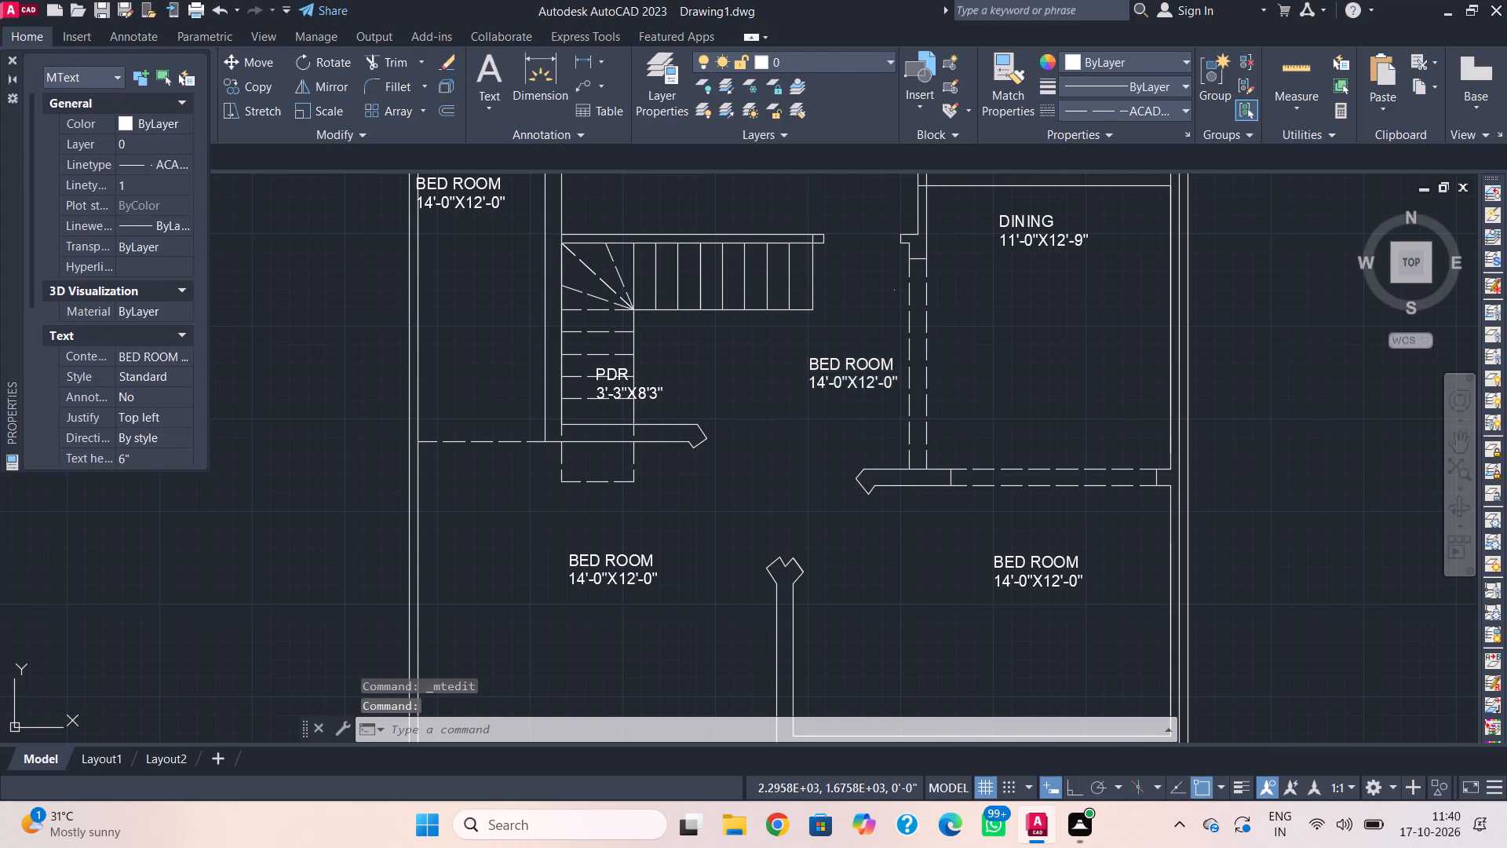
key(Down)
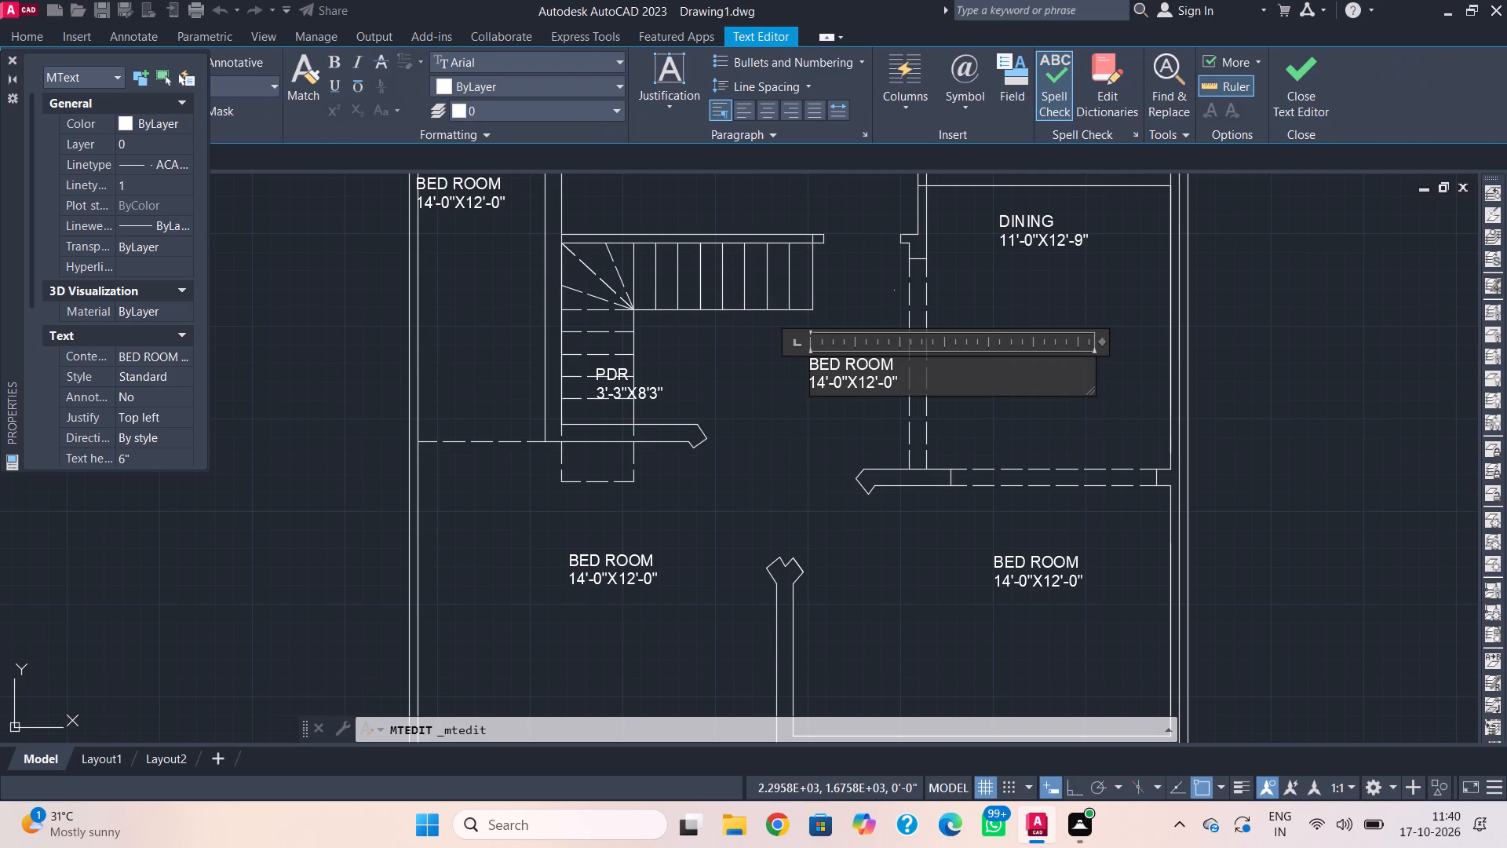
key(Right)
key(Right)
key(BackSpace)
key(BackSpace)
key(BackSpace)
key(BackSpace)
key(BackSpace)
key(BackSpace)
key(BackSpace)
key(BackSpace)
key(BackSpace)
key(BackSpace)
key(BackSpace)
key(BackSpace)
key(BackSpace)
key(BackSpace)
key(BackSpace)
key(BackSpace)
key(BackSpace)
key(BackSpace)
key(BackSpace)
key(BackSpace)
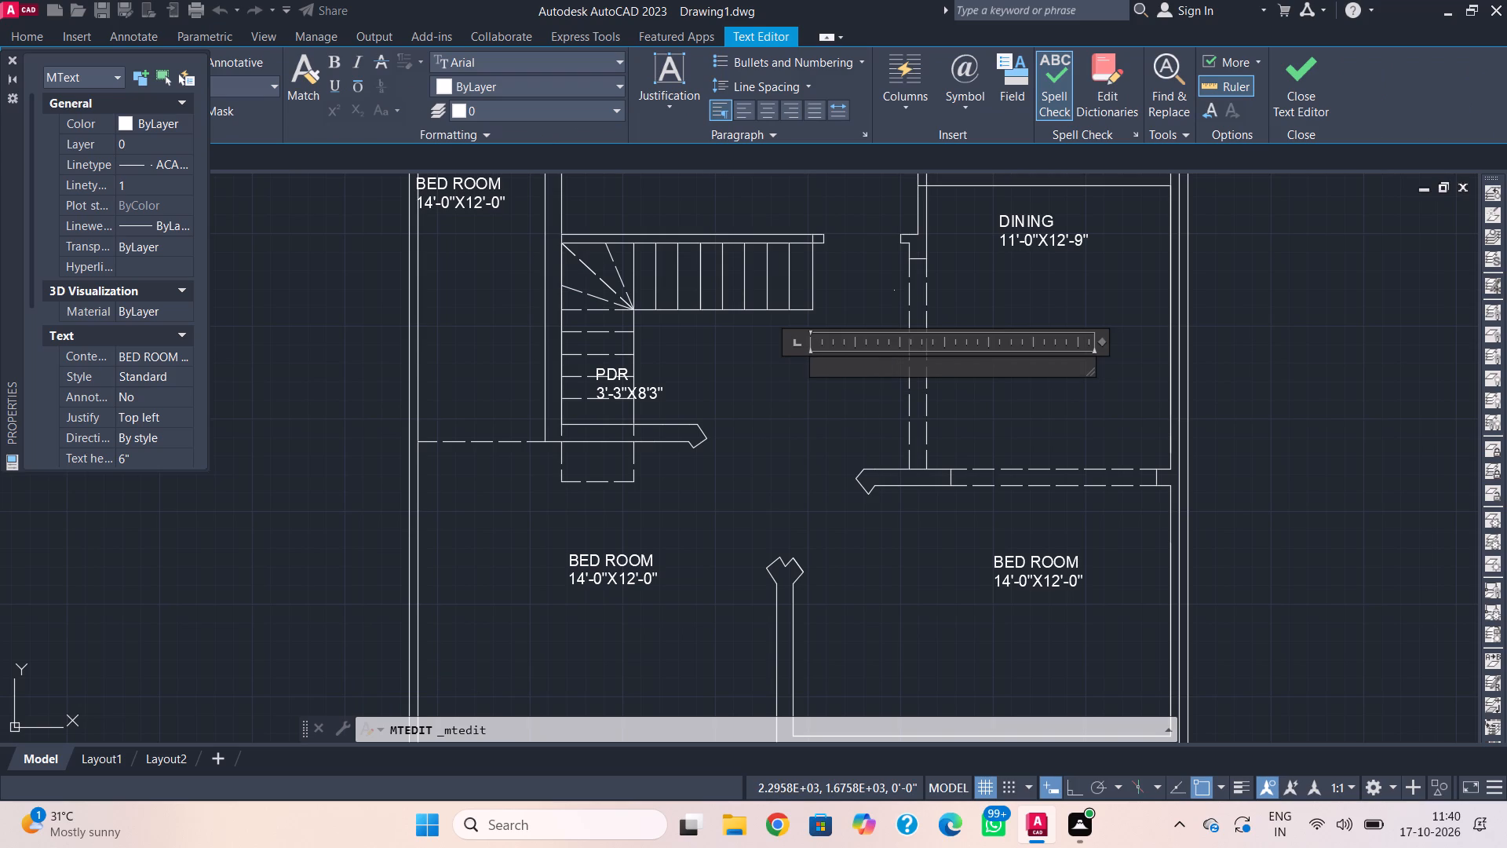
text(ENT)
key(space)
text(LO)
text(BBY)
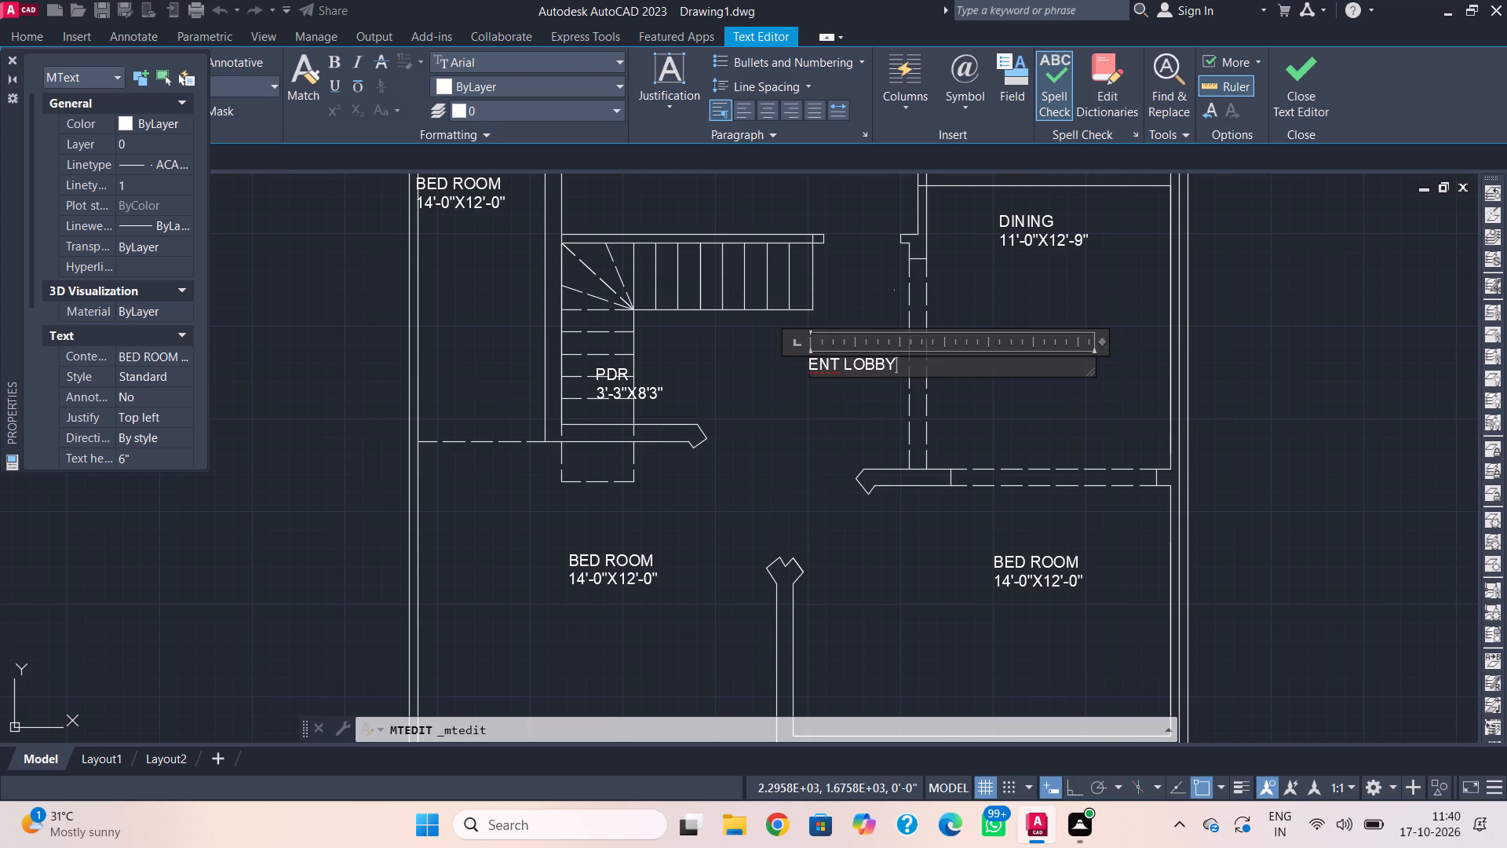
key(Return)
text(12)
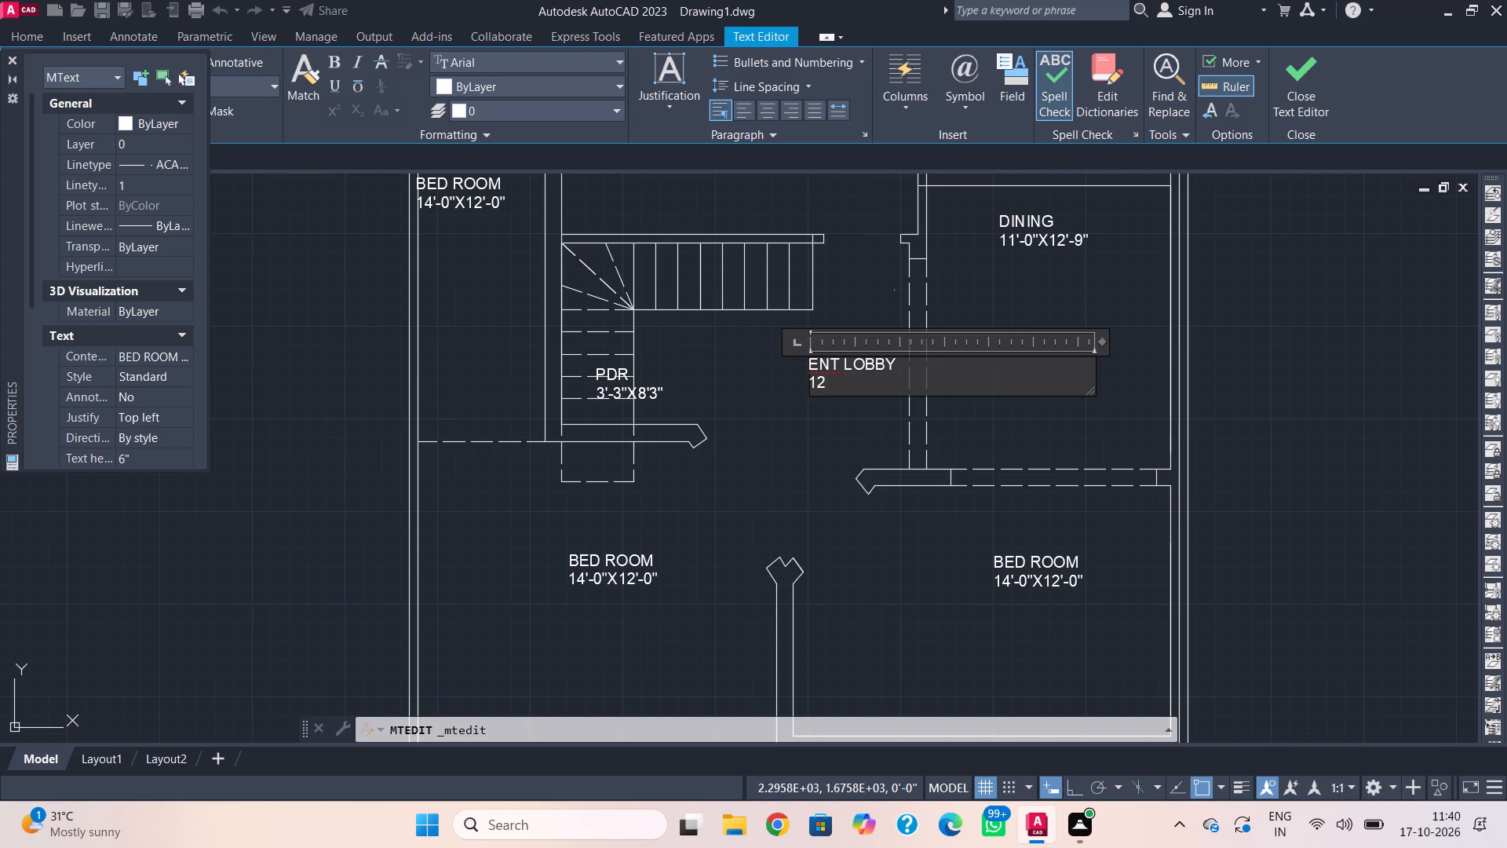
key(apostrophe)
key(minus)
text(10)
key(shift+quotedbl)
key(x)
text(8')
key(minus)
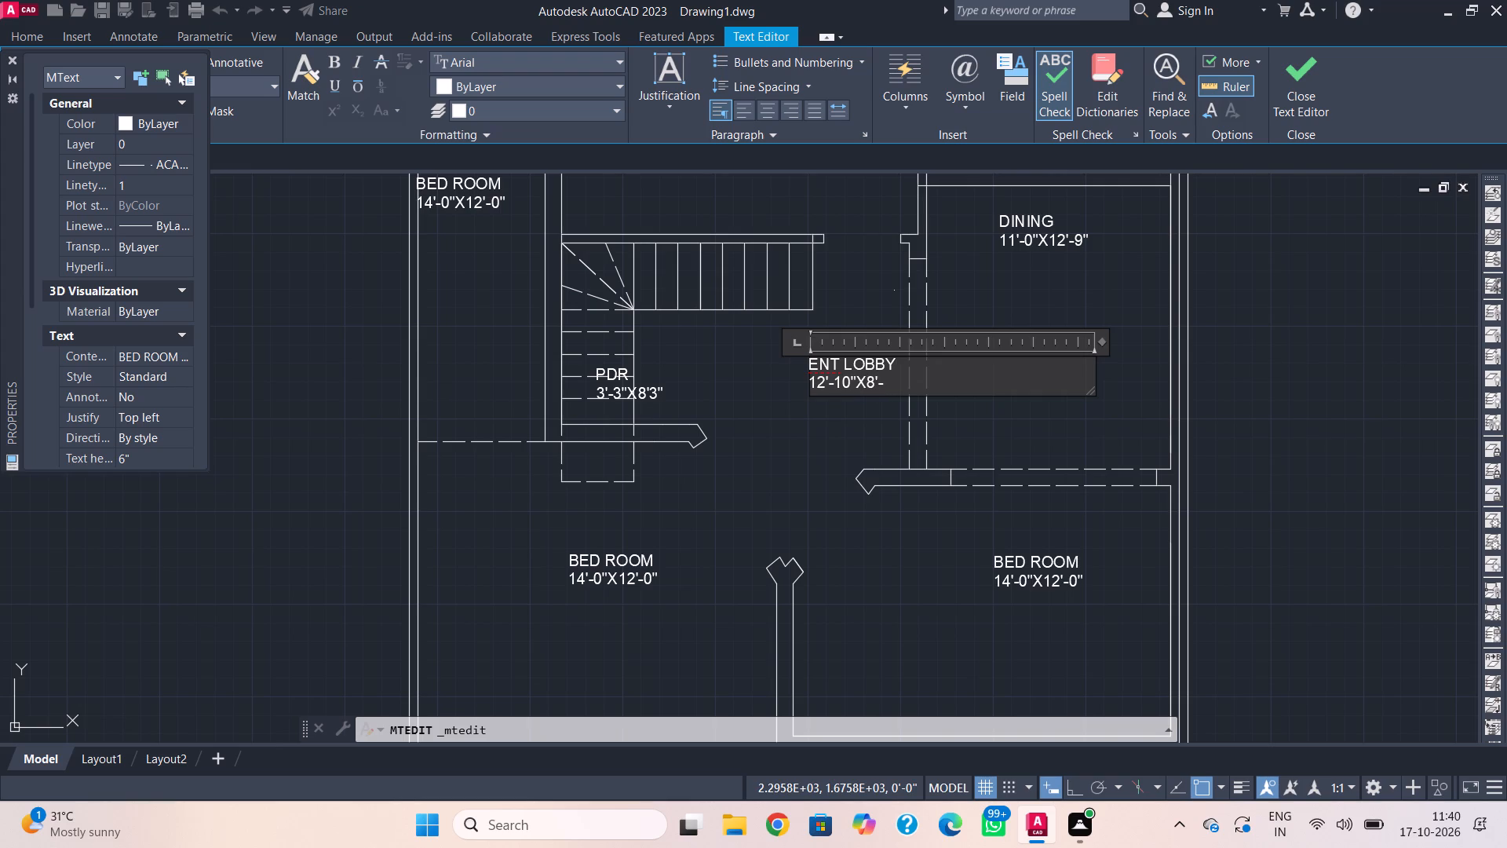
key(1)
key(shift+quotedbl)
click(847, 420)
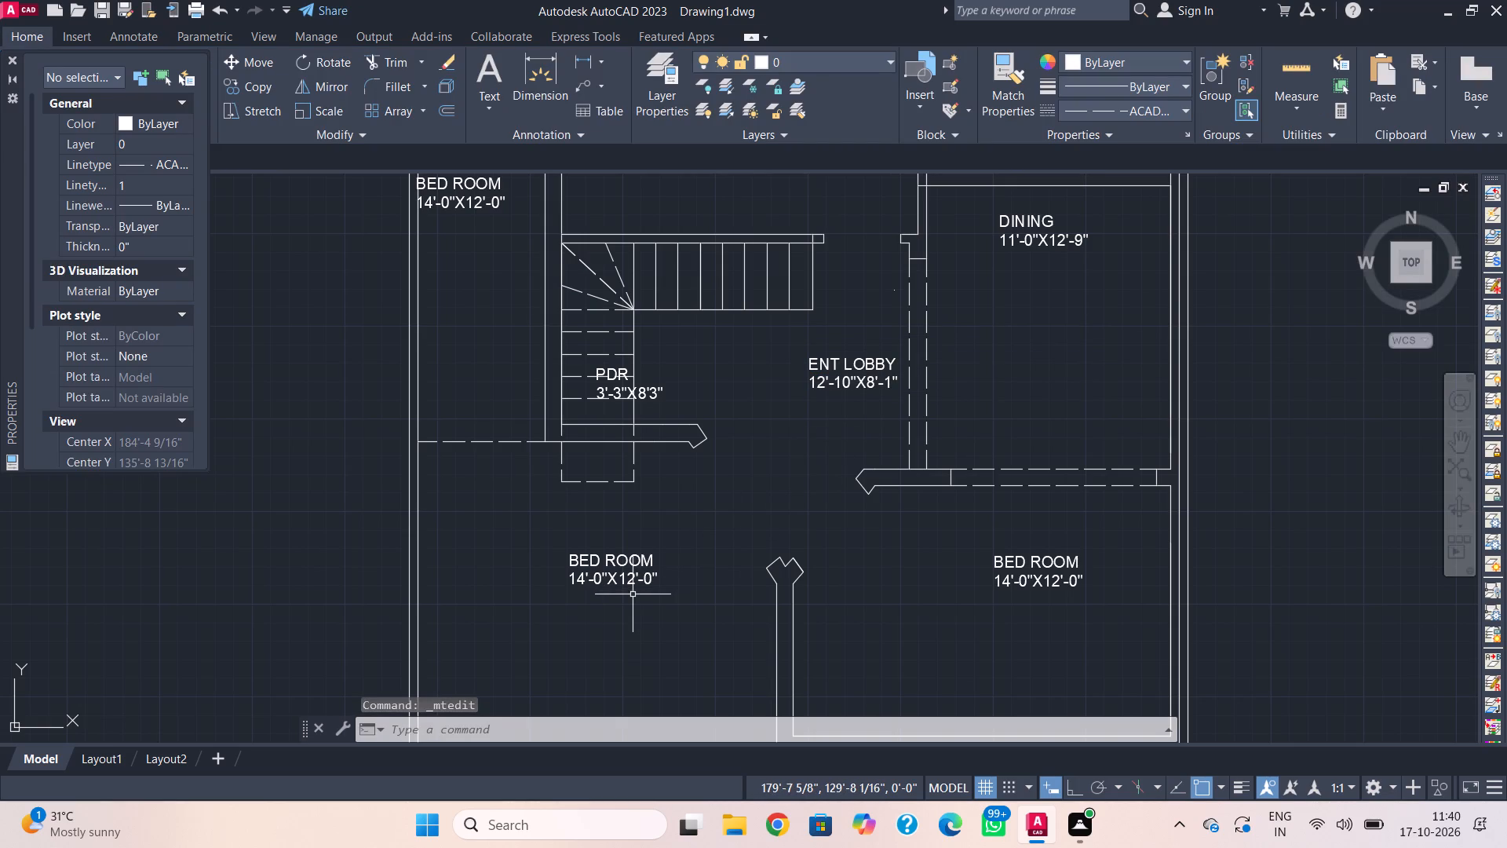
Change the BED ROOM label in the open area south of the stairs to read PORCH with 15'-9"X12'-0" on the second line.
double_click(651, 580)
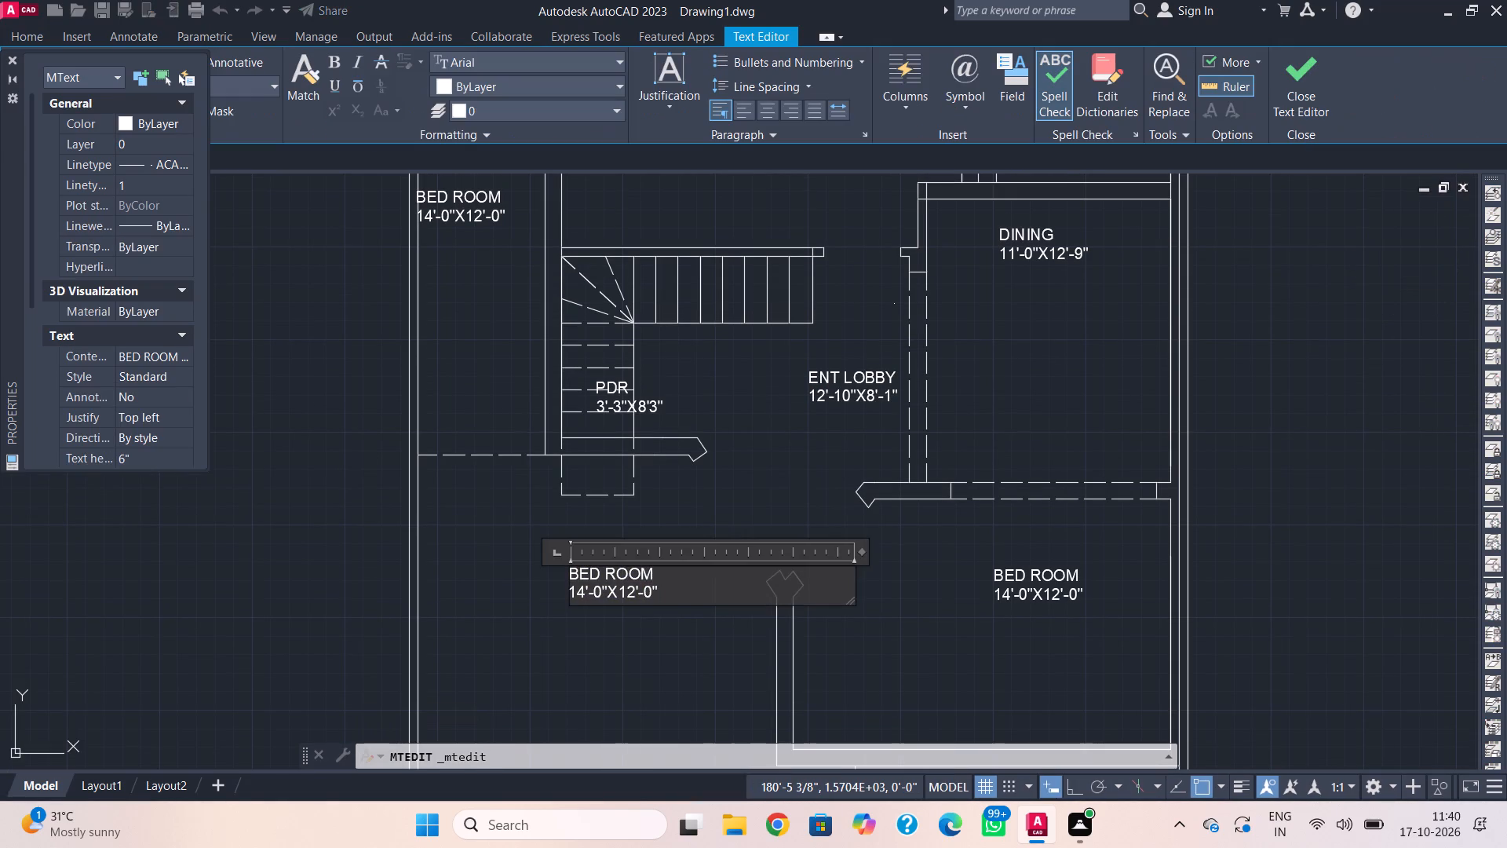
click(656, 590)
key(BackSpace)
key(BackSpace)
key(BackSpace)
key(BackSpace)
key(BackSpace)
key(BackSpace)
key(BackSpace)
key(BackSpace)
key(BackSpace)
key(BackSpace)
key(BackSpace)
key(BackSpace)
key(BackSpace)
key(BackSpace)
key(BackSpace)
key(BackSpace)
key(BackSpace)
key(BackSpace)
key(BackSpace)
key(BackSpace)
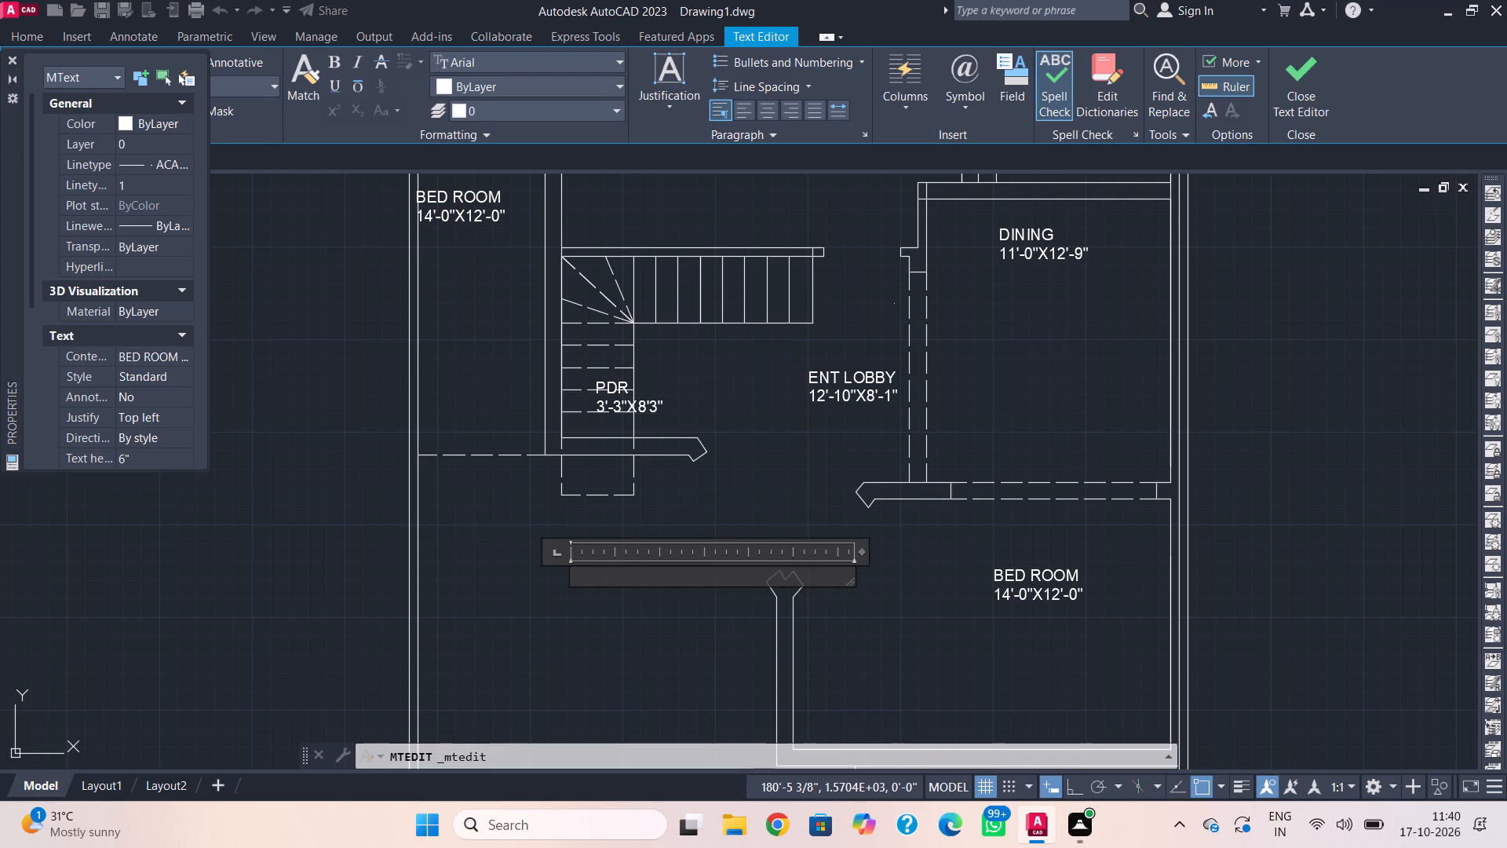
text(PO)
key(r)
key(v)
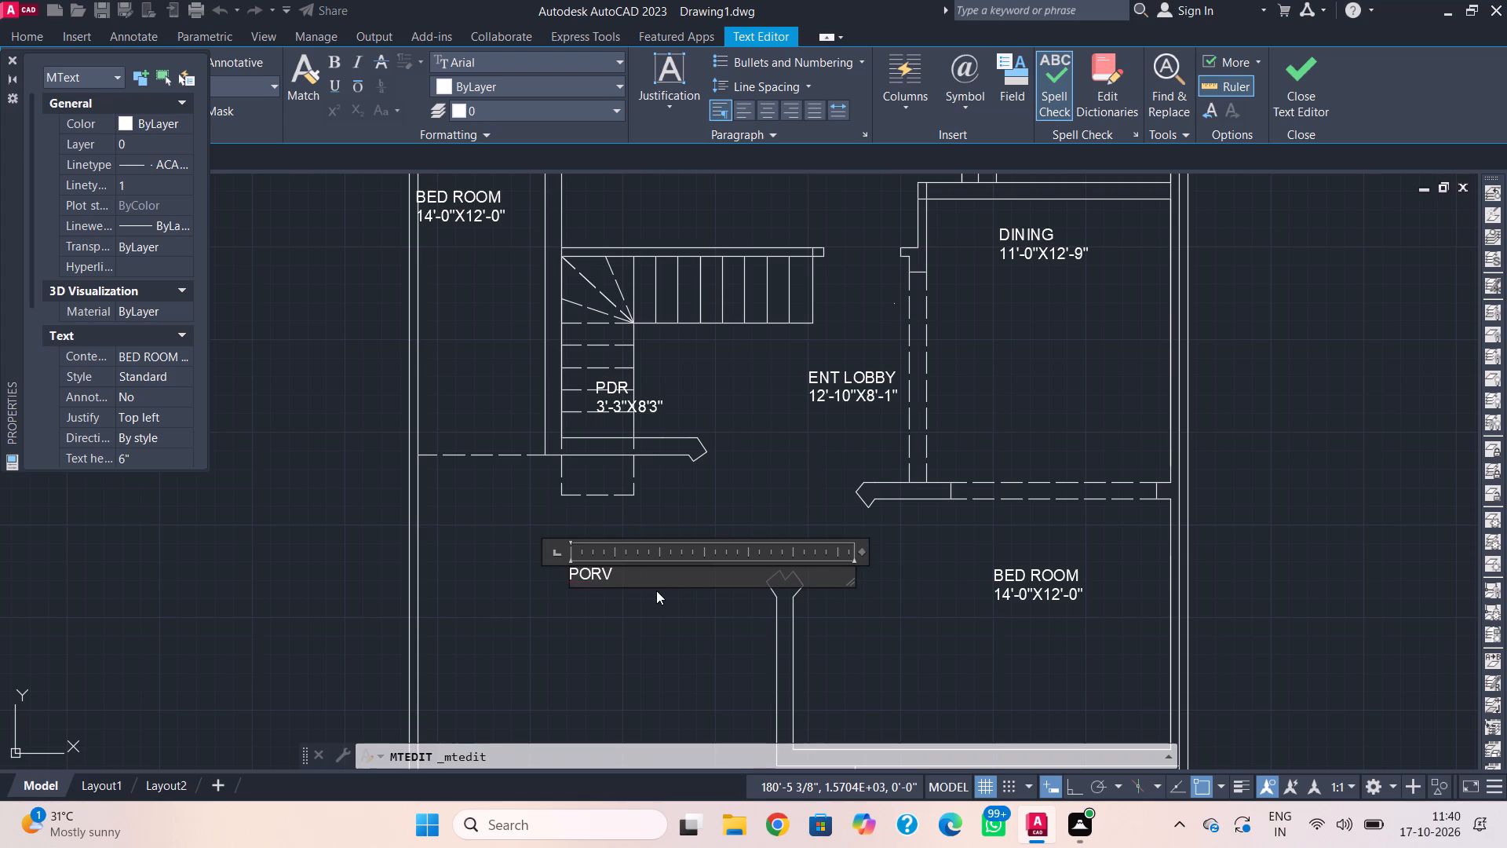
key(BackSpace)
text(CH)
key(Return)
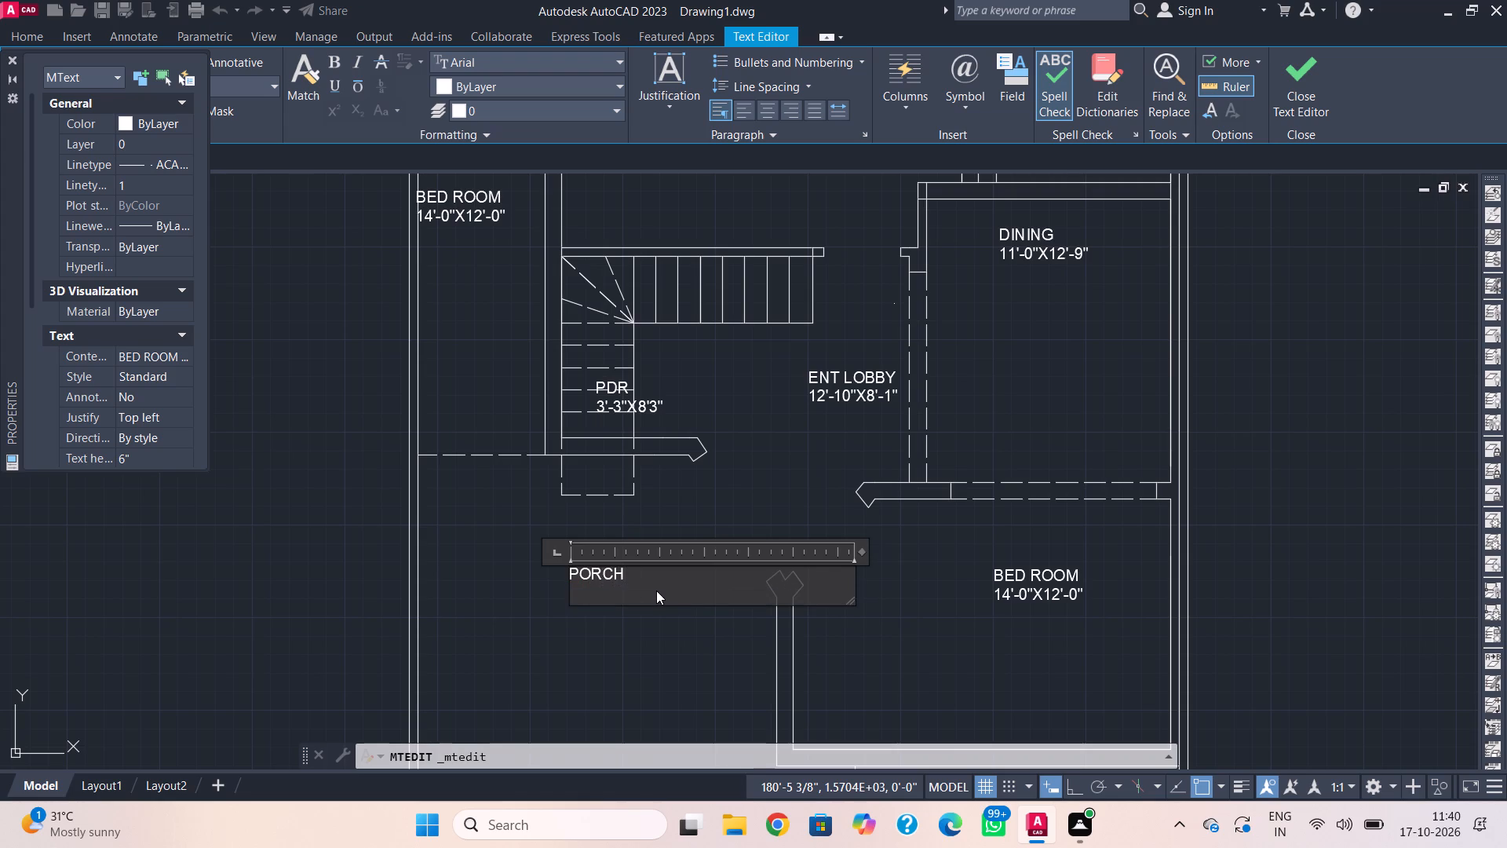
text(15')
key(minus)
key(9)
key(shift+quotedbl)
key(x)
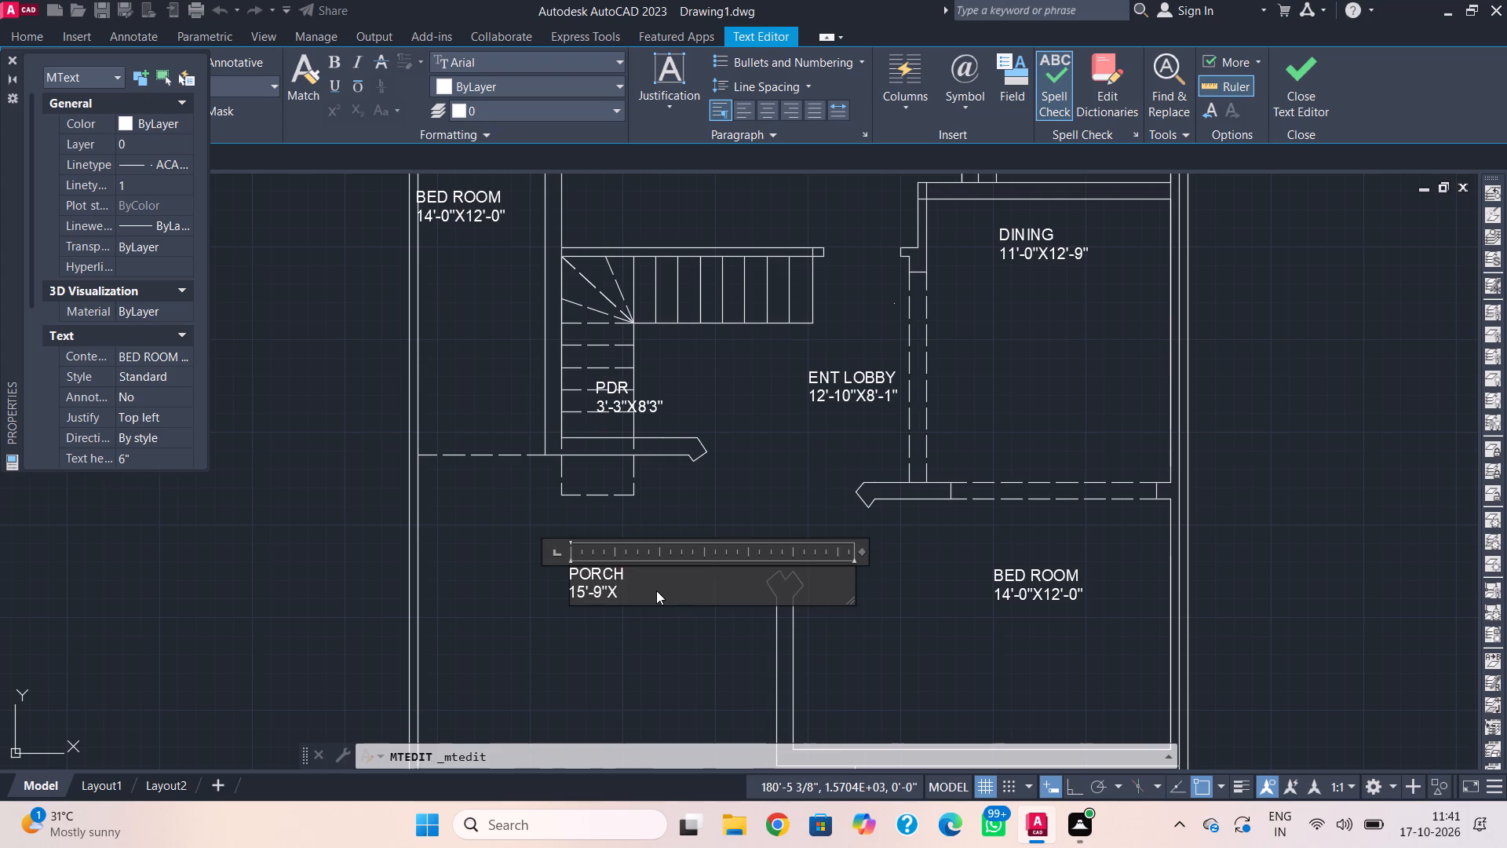
text(12)
text('-)
key(shift+parenright)
key(BackSpace)
key(0)
key(shift+quotedbl)
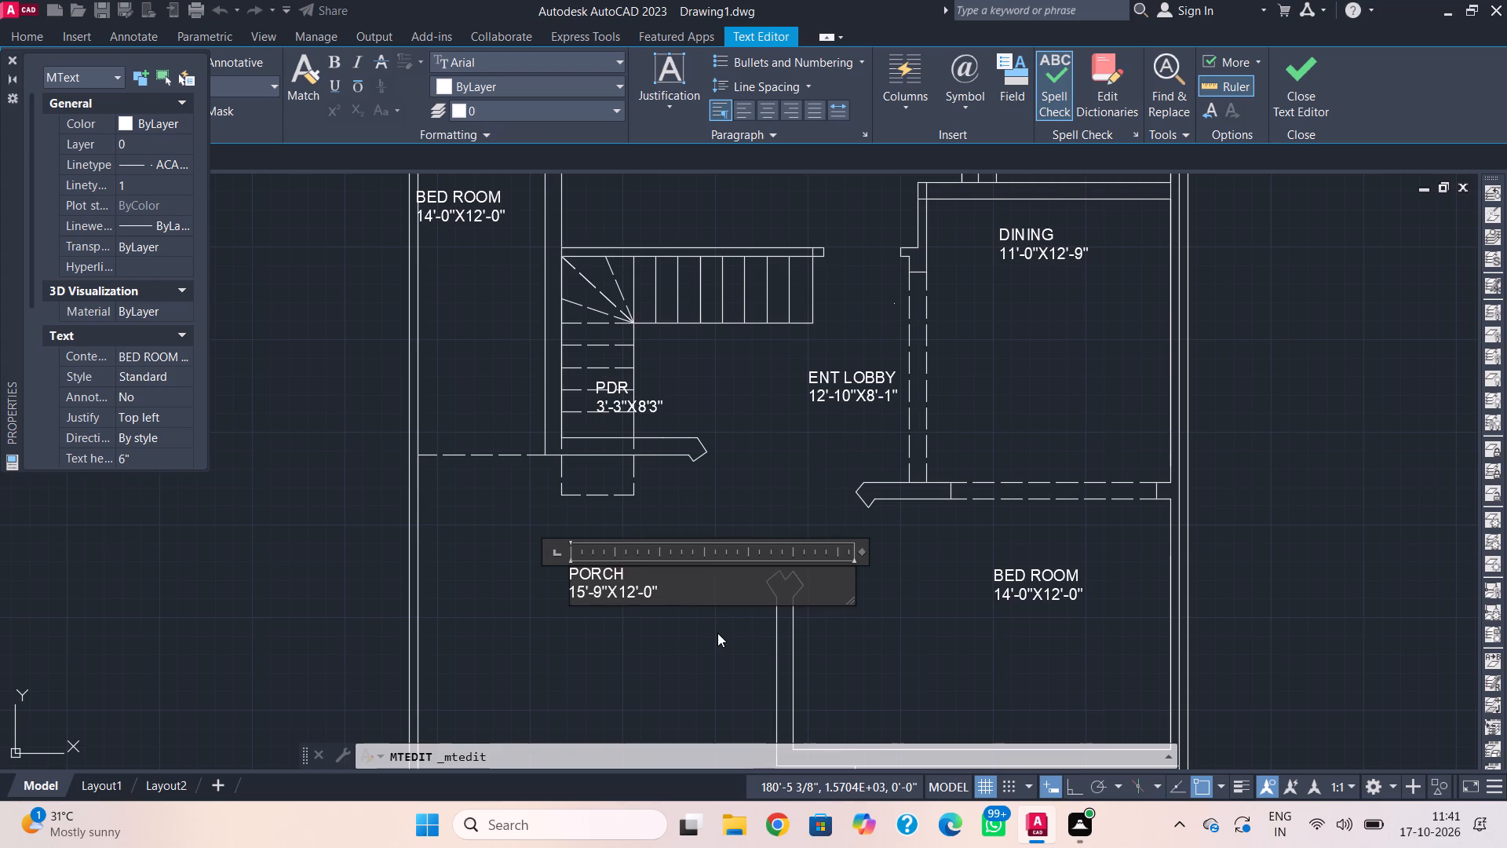
click(712, 633)
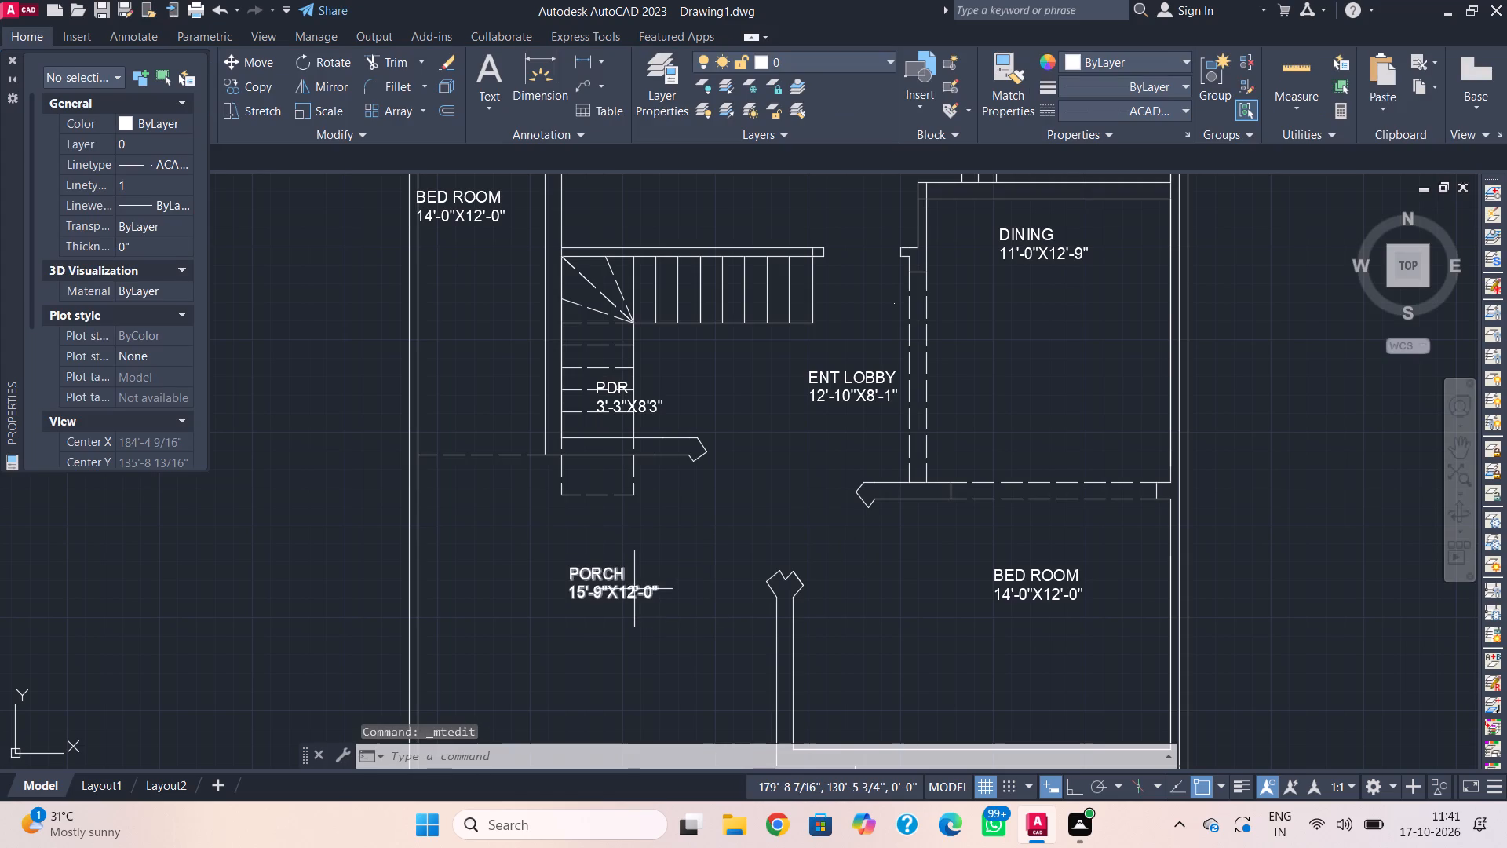
Set the text height of the PORCH label to 8".
click(634, 589)
click(148, 464)
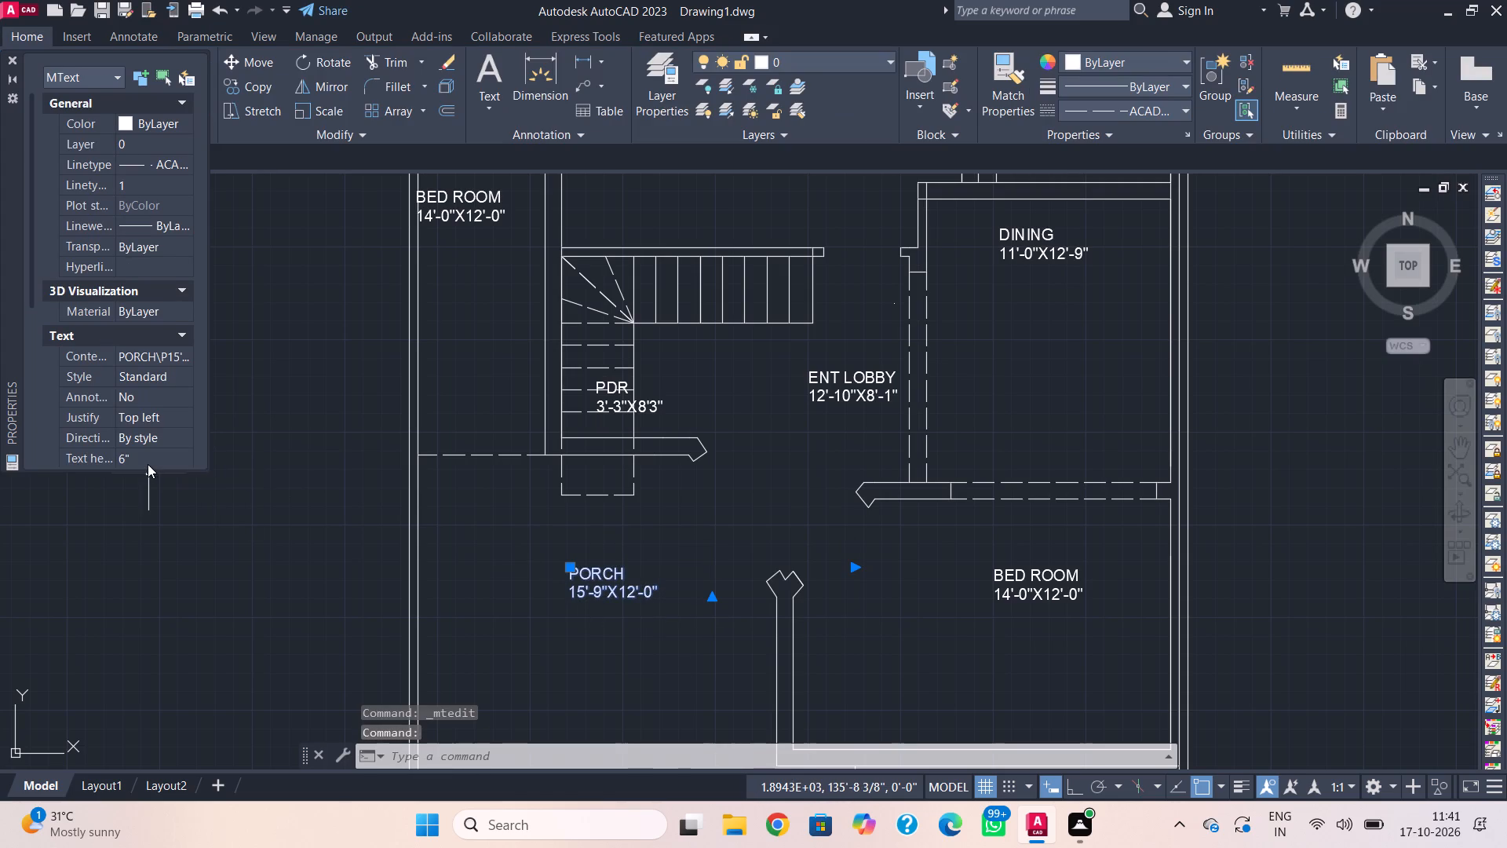
key(8)
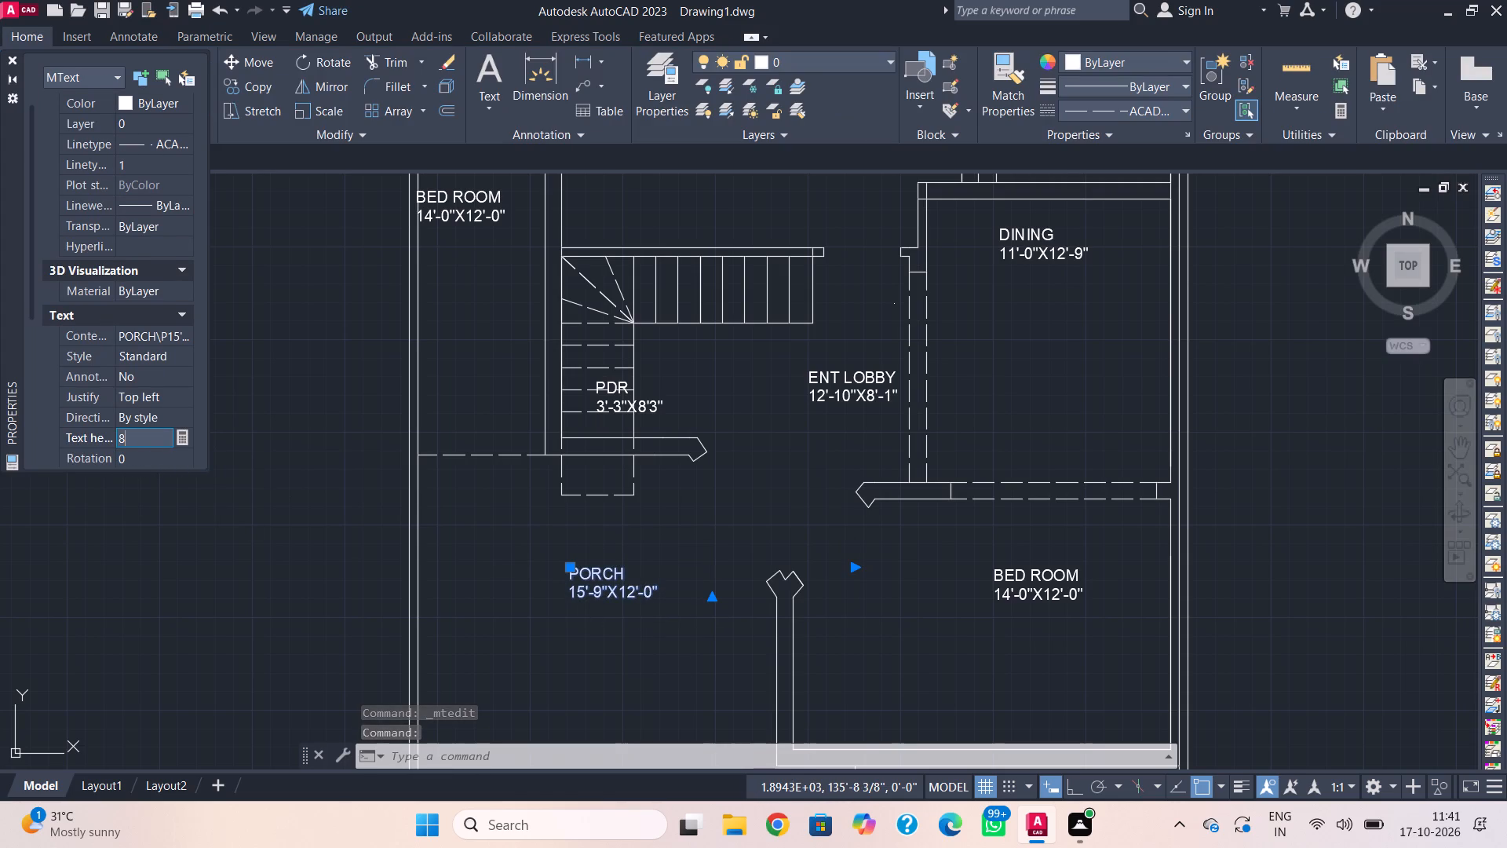
key(apostrophe)
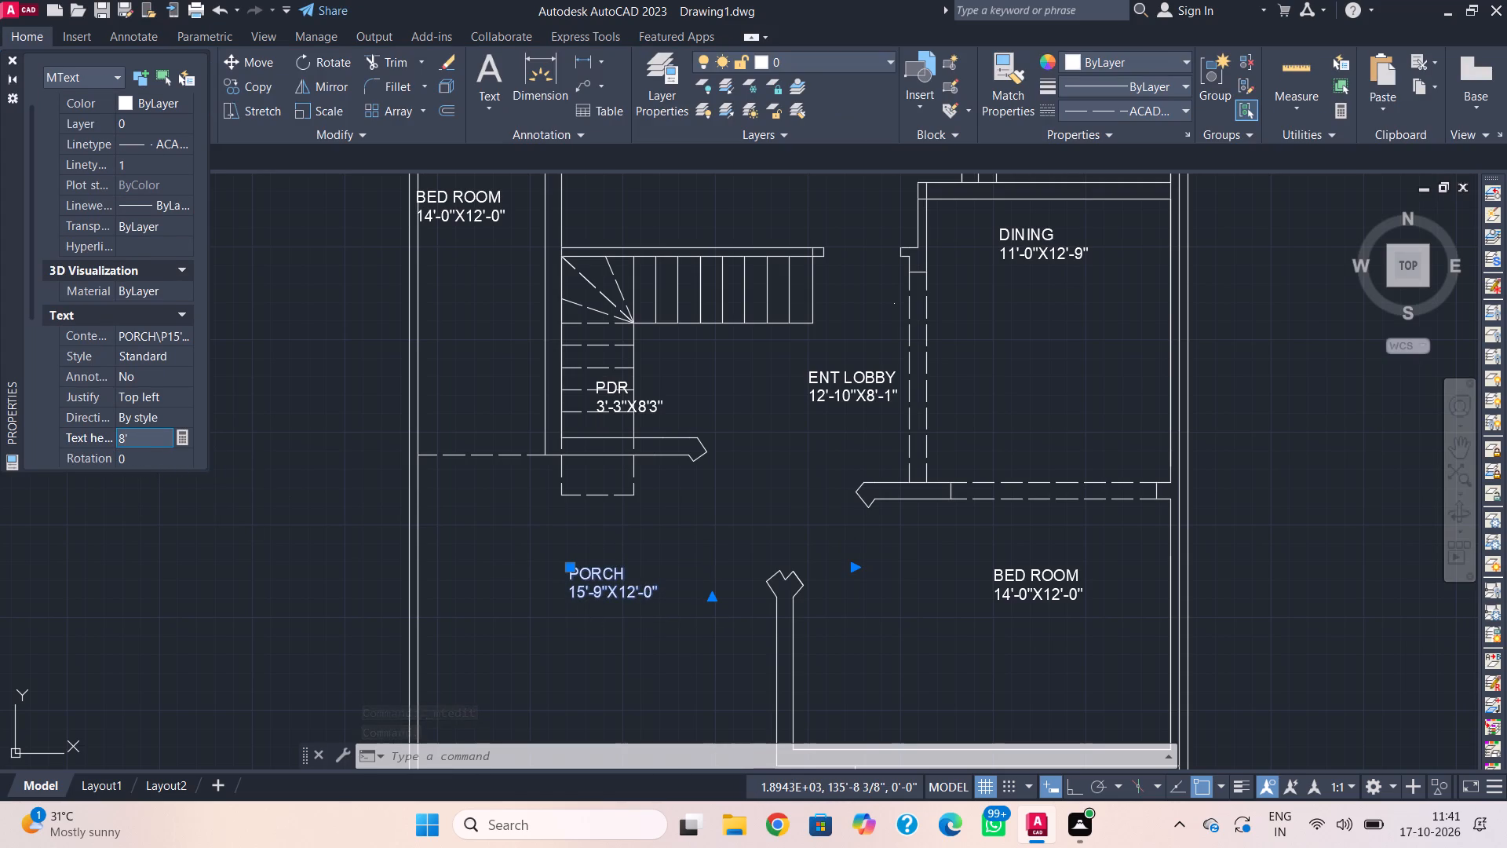
key(BackSpace)
key(shift+quotedbl)
key(Return)
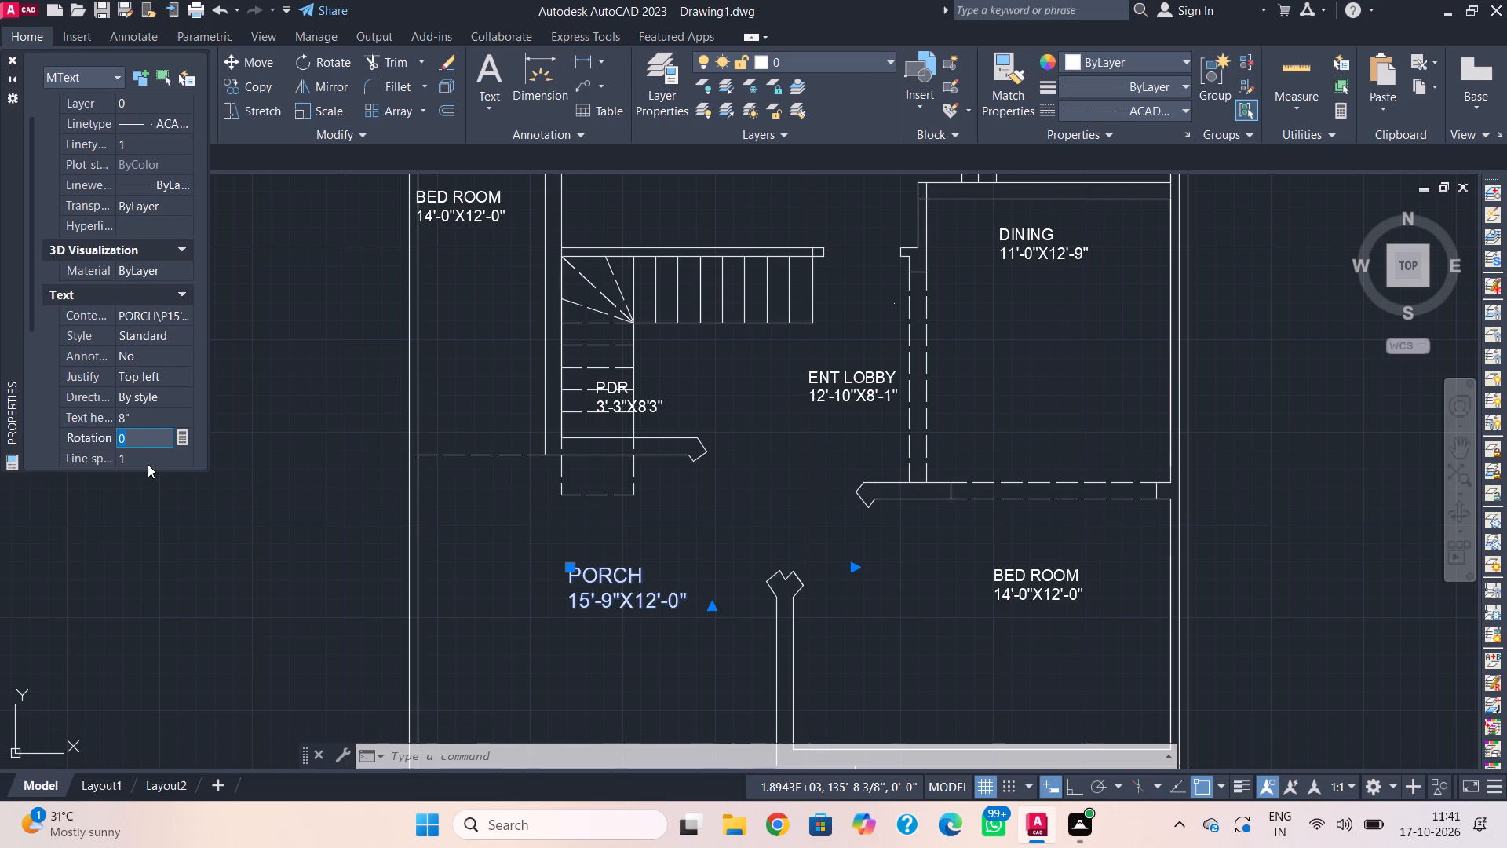
click(914, 613)
key(Escape)
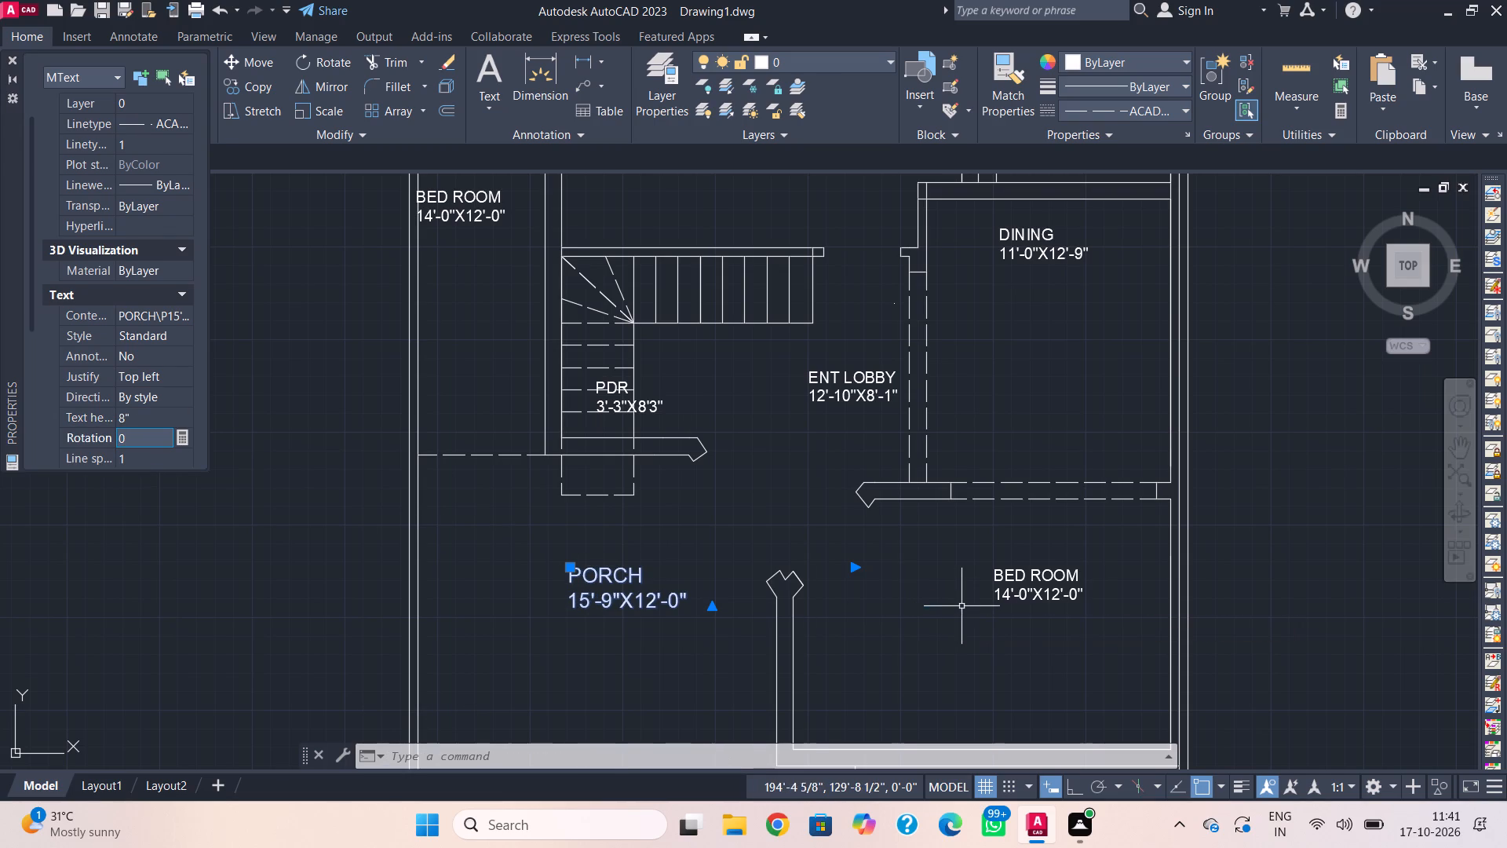
key(Escape)
Change the BED ROOM label in the room south of the dining room to read DRAWING with 17'-0"X11'-3" on the second line.
click(1031, 591)
double_click(1032, 591)
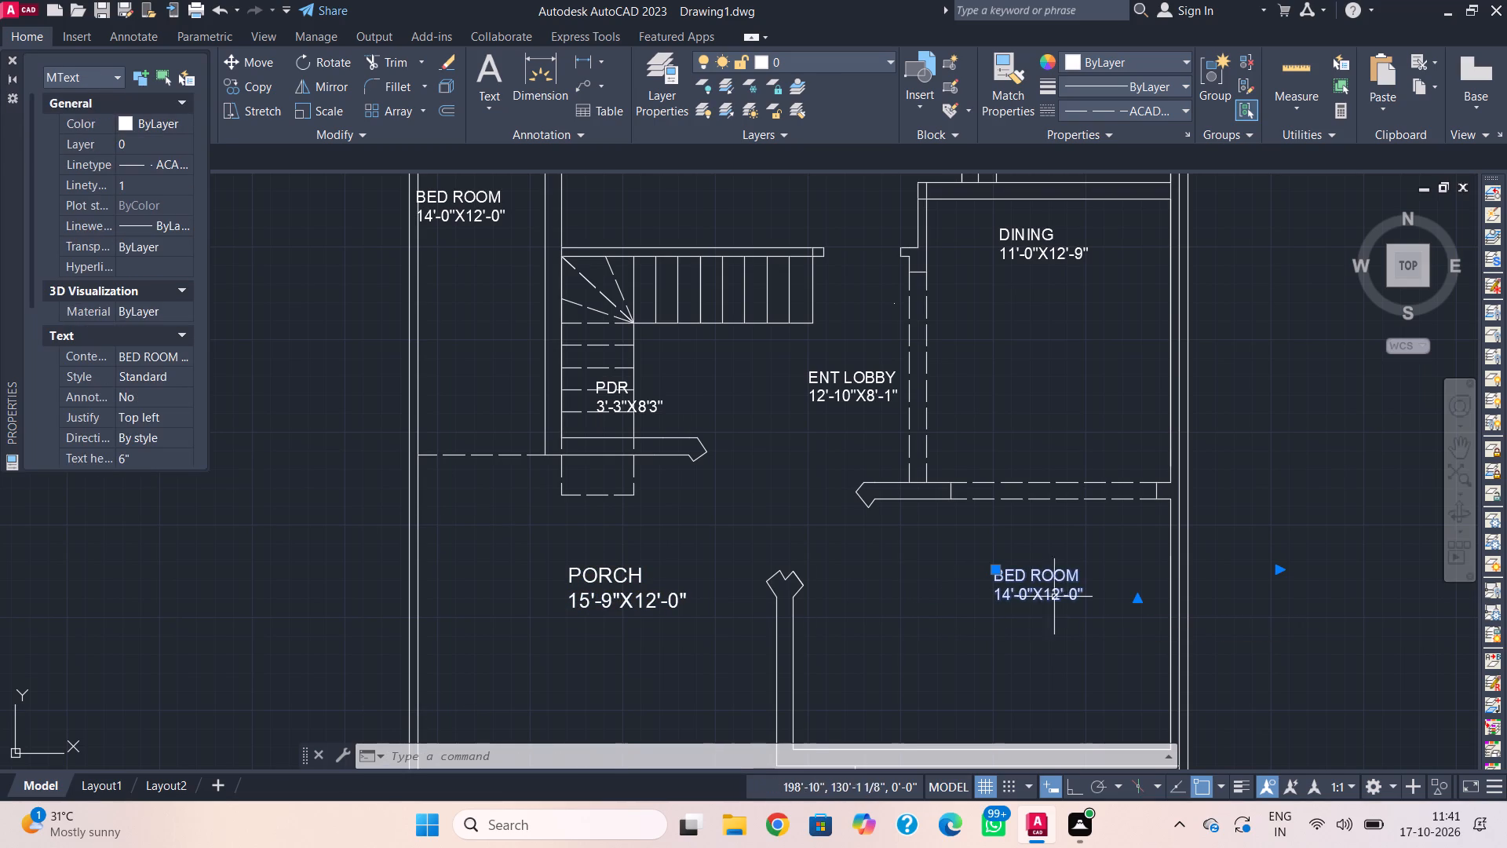
double_click(1079, 598)
click(1089, 594)
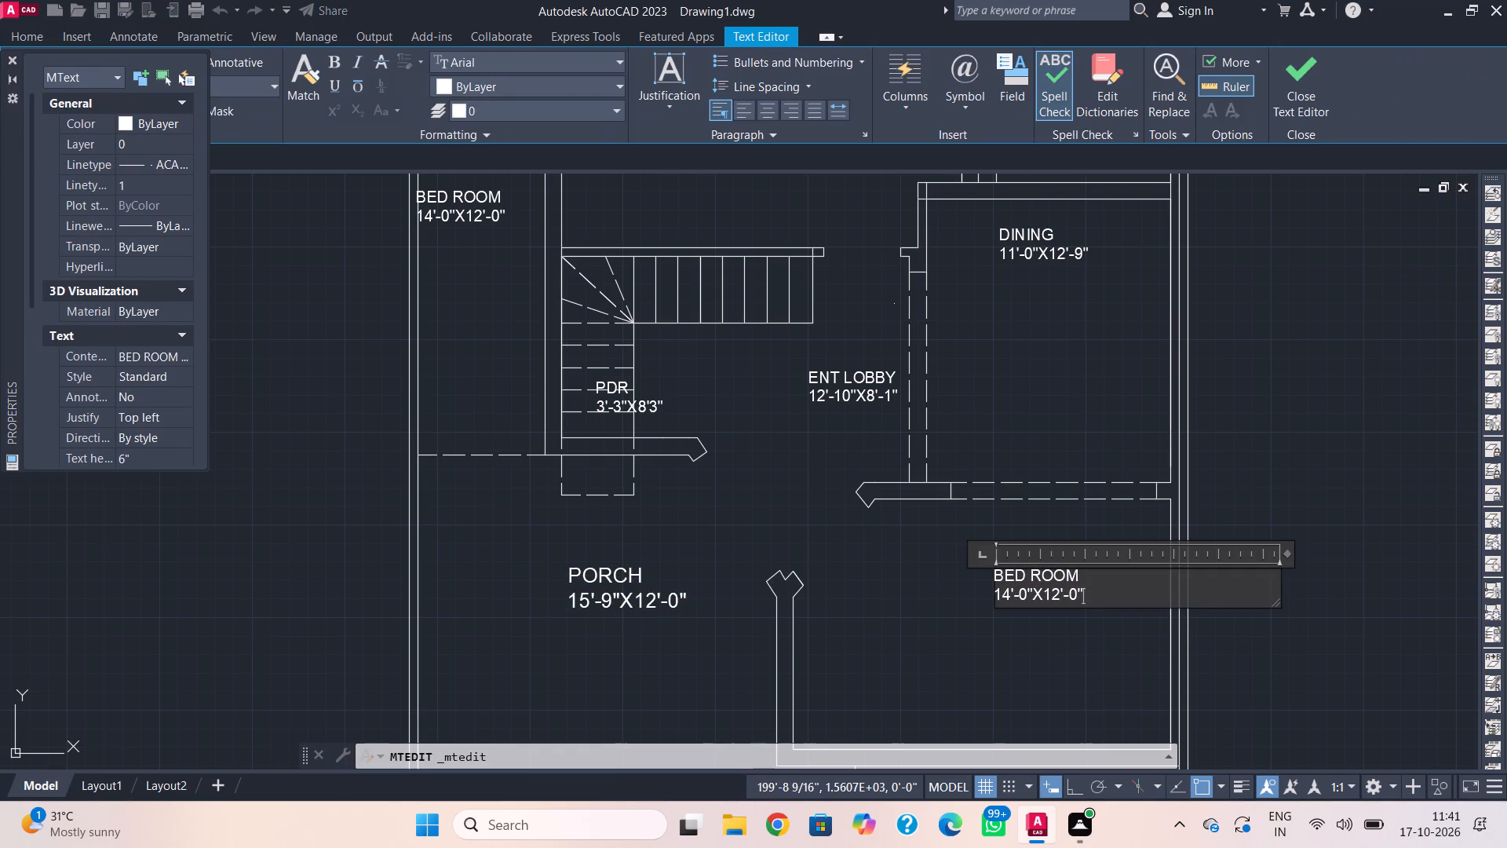
key(BackSpace)
key(BackSpace)
key(BackSpace)
key(BackSpace)
key(BackSpace)
key(BackSpace)
key(BackSpace)
key(BackSpace)
key(BackSpace)
key(BackSpace)
key(BackSpace)
key(BackSpace)
key(BackSpace)
key(BackSpace)
key(BackSpace)
key(BackSpace)
key(BackSpace)
key(BackSpace)
key(BackSpace)
key(BackSpace)
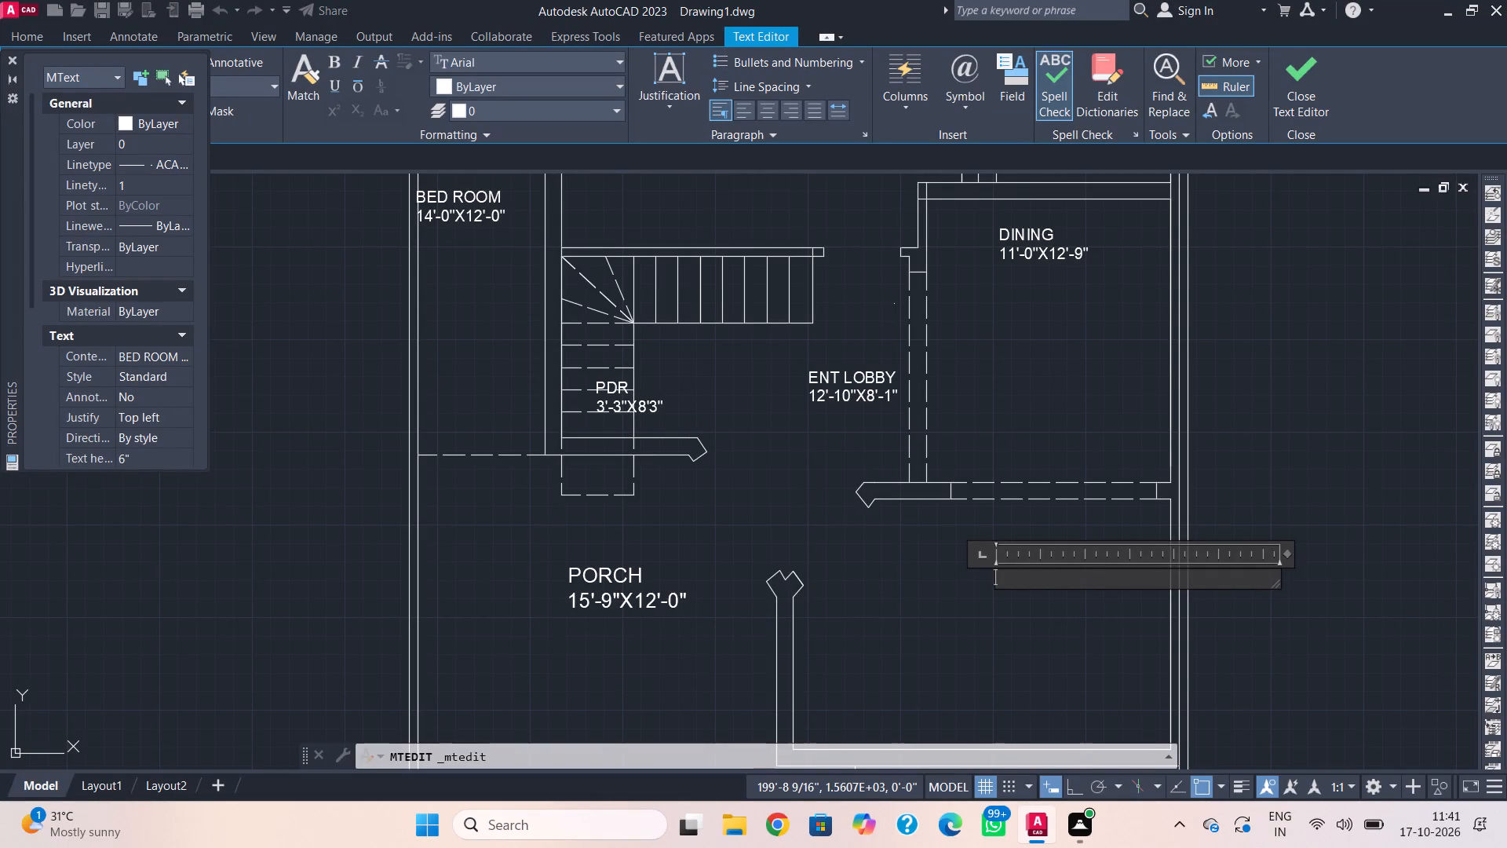
text(DRAW)
text(ING)
key(Return)
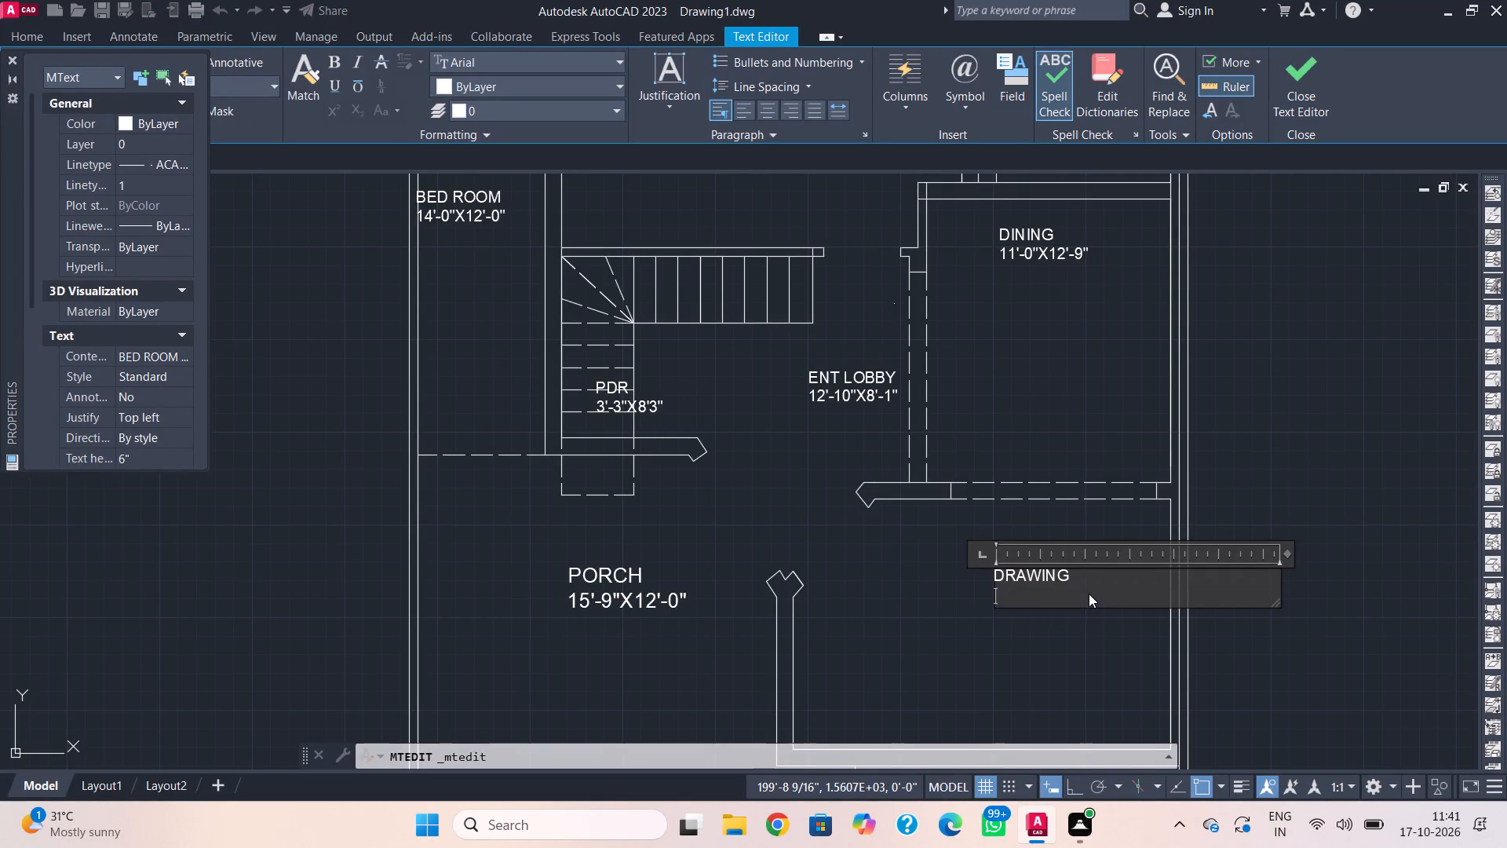
text(17)
key(apostrophe)
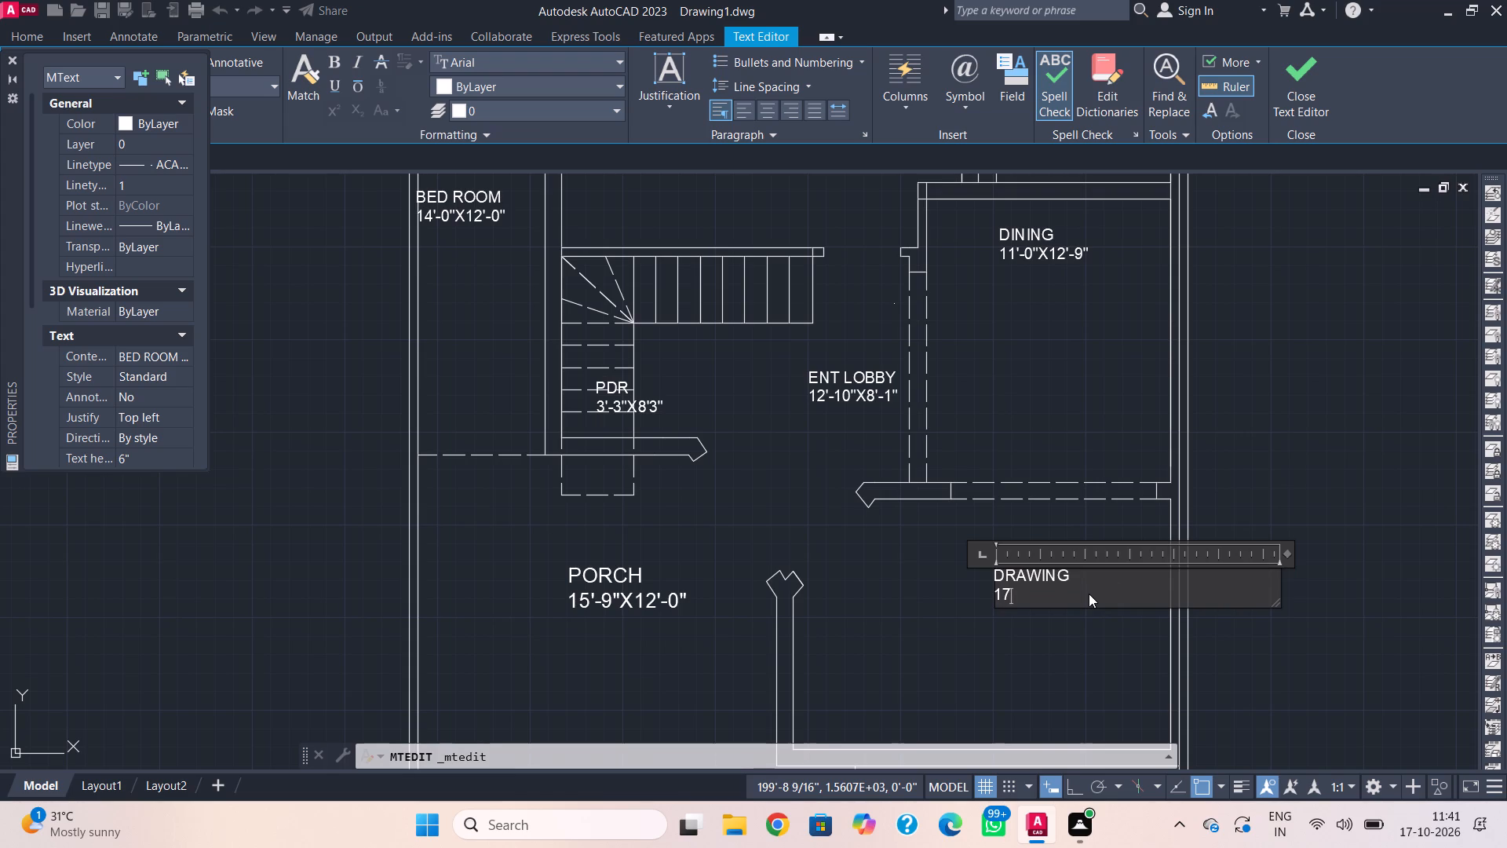
text(-0")
key(x)
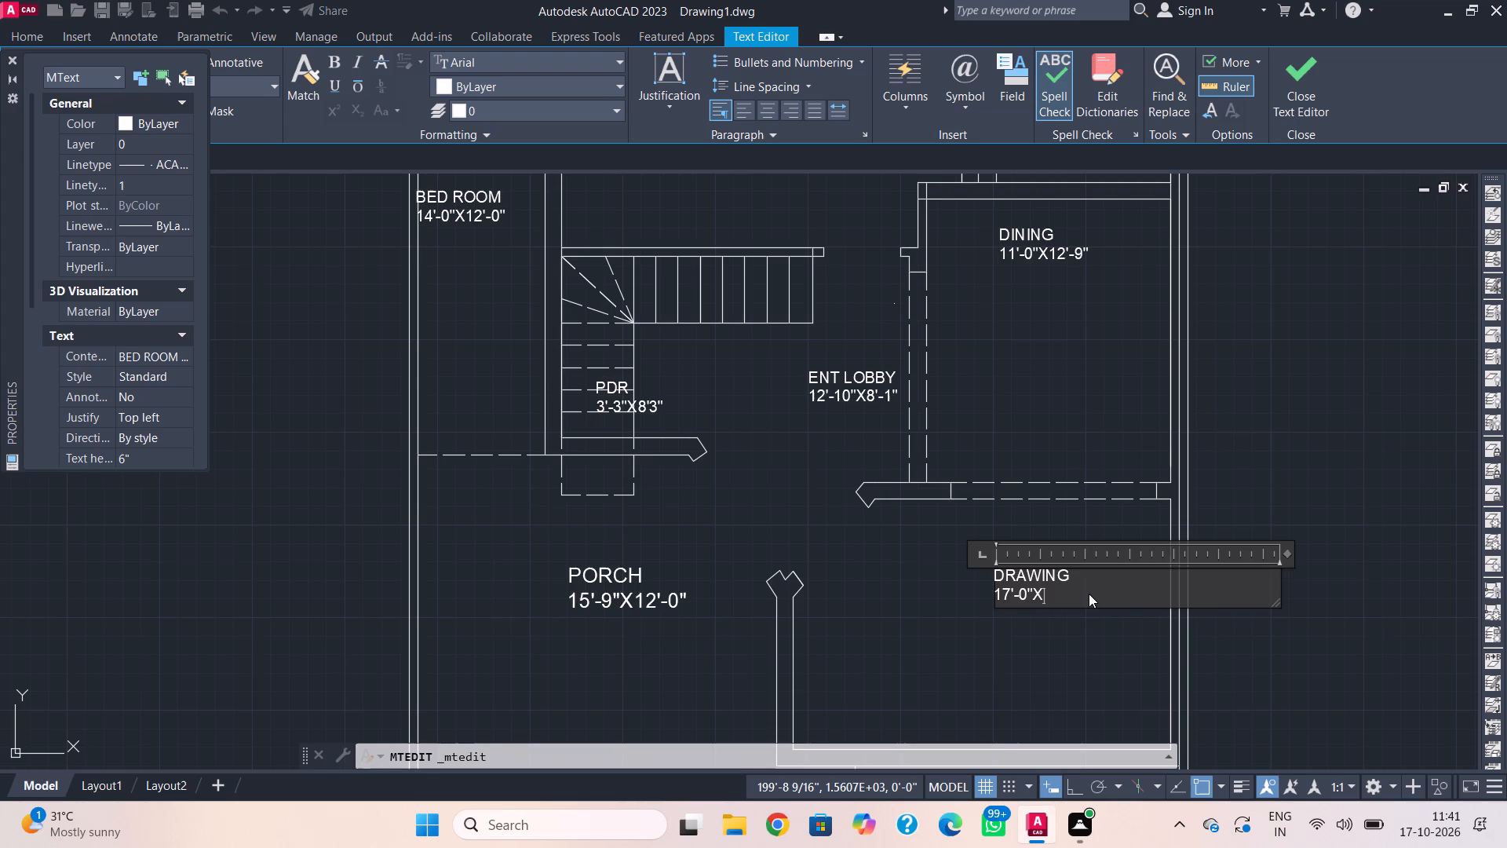
key(grave)
key(BackSpace)
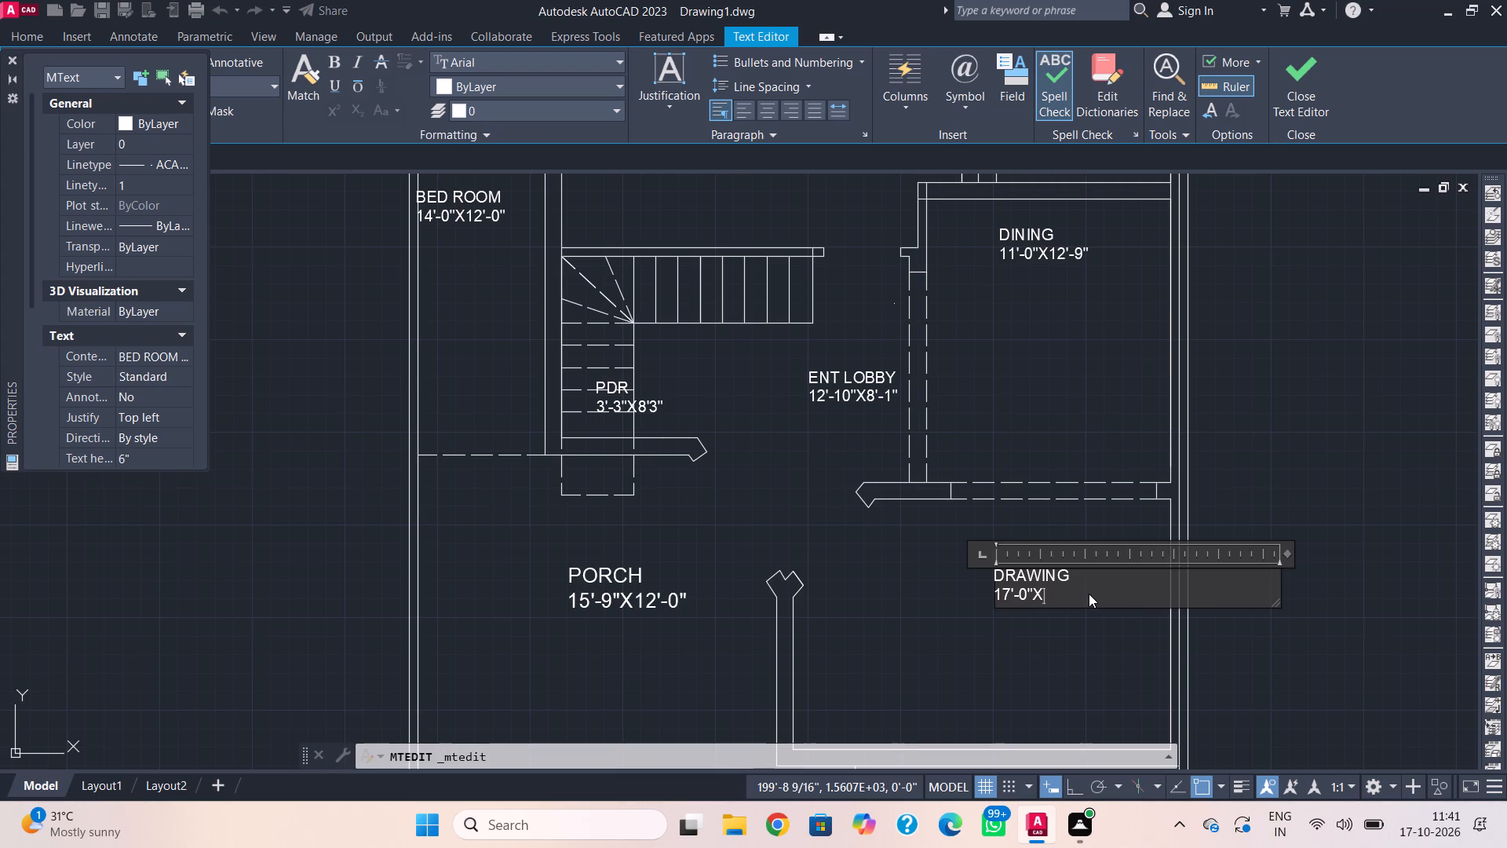
text(11)
key(1)
key(BackSpace)
key(apostrophe)
key(minus)
key(3)
key(shift+quotedbl)
click(1067, 628)
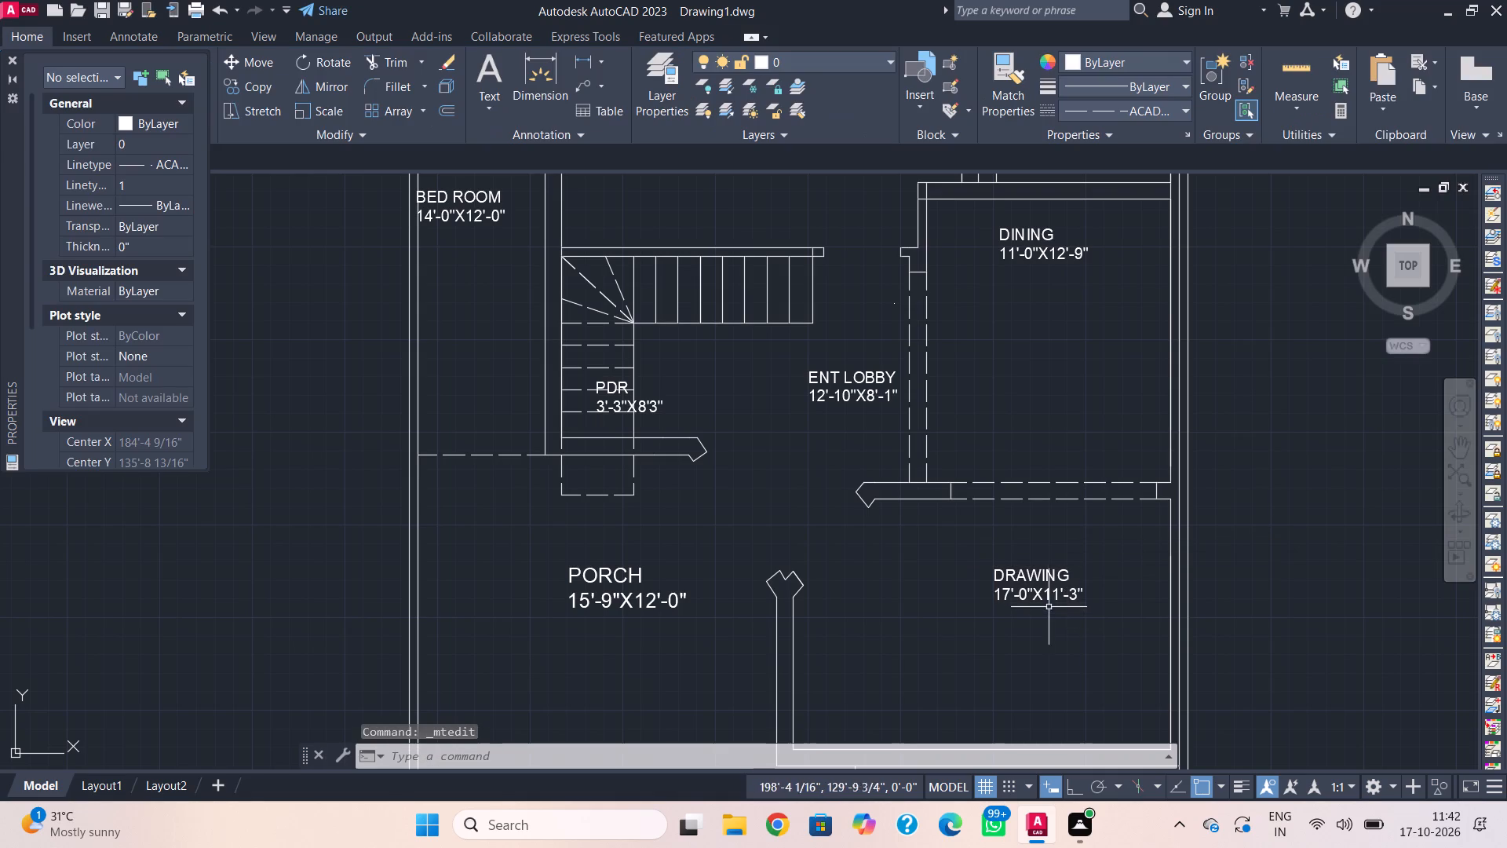
Set the text height of the DRAWING label to 8".
click(1049, 587)
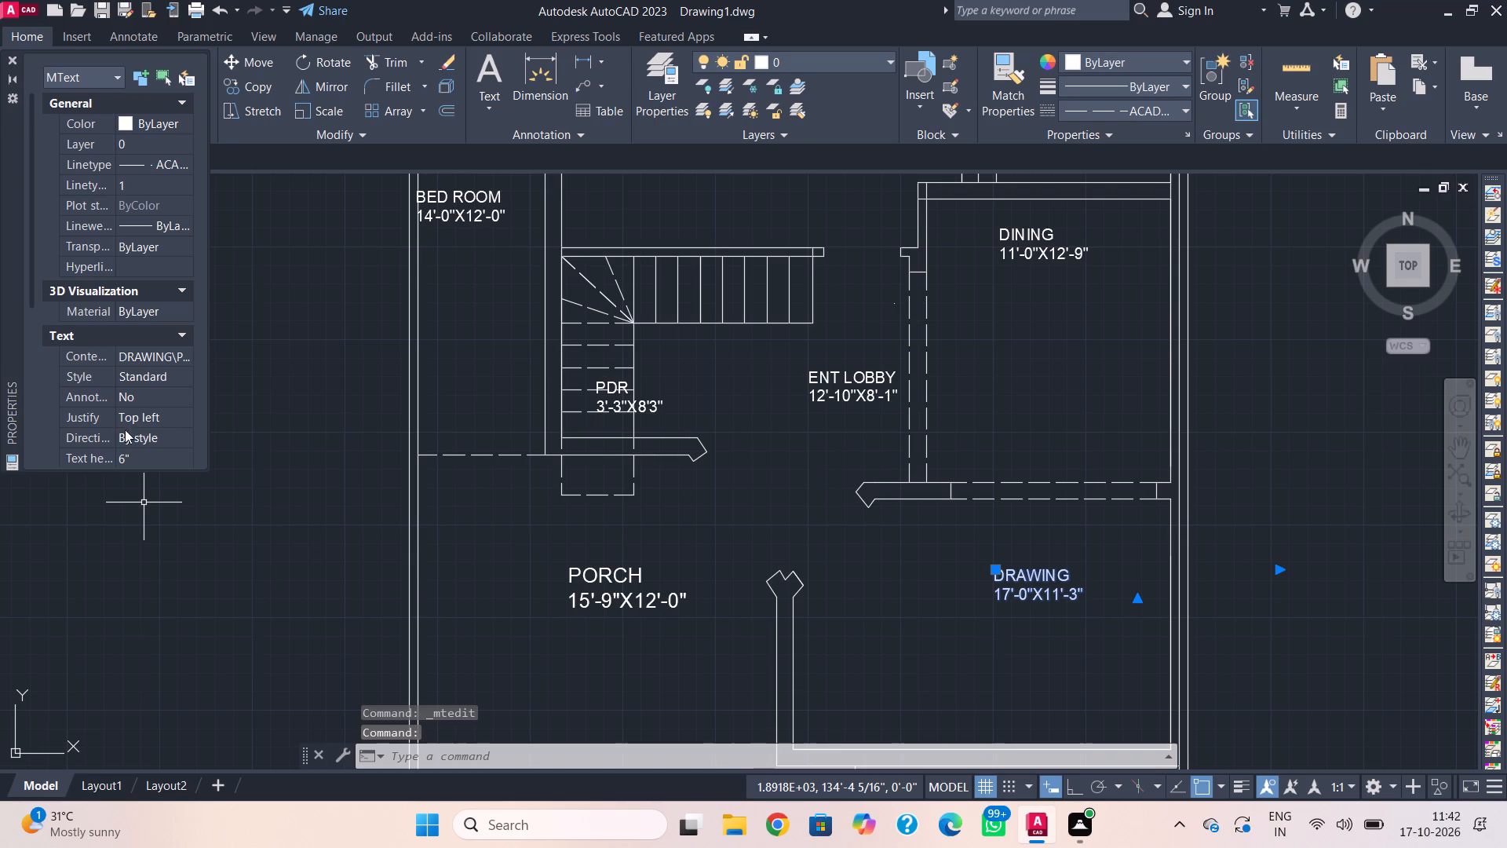
click(133, 451)
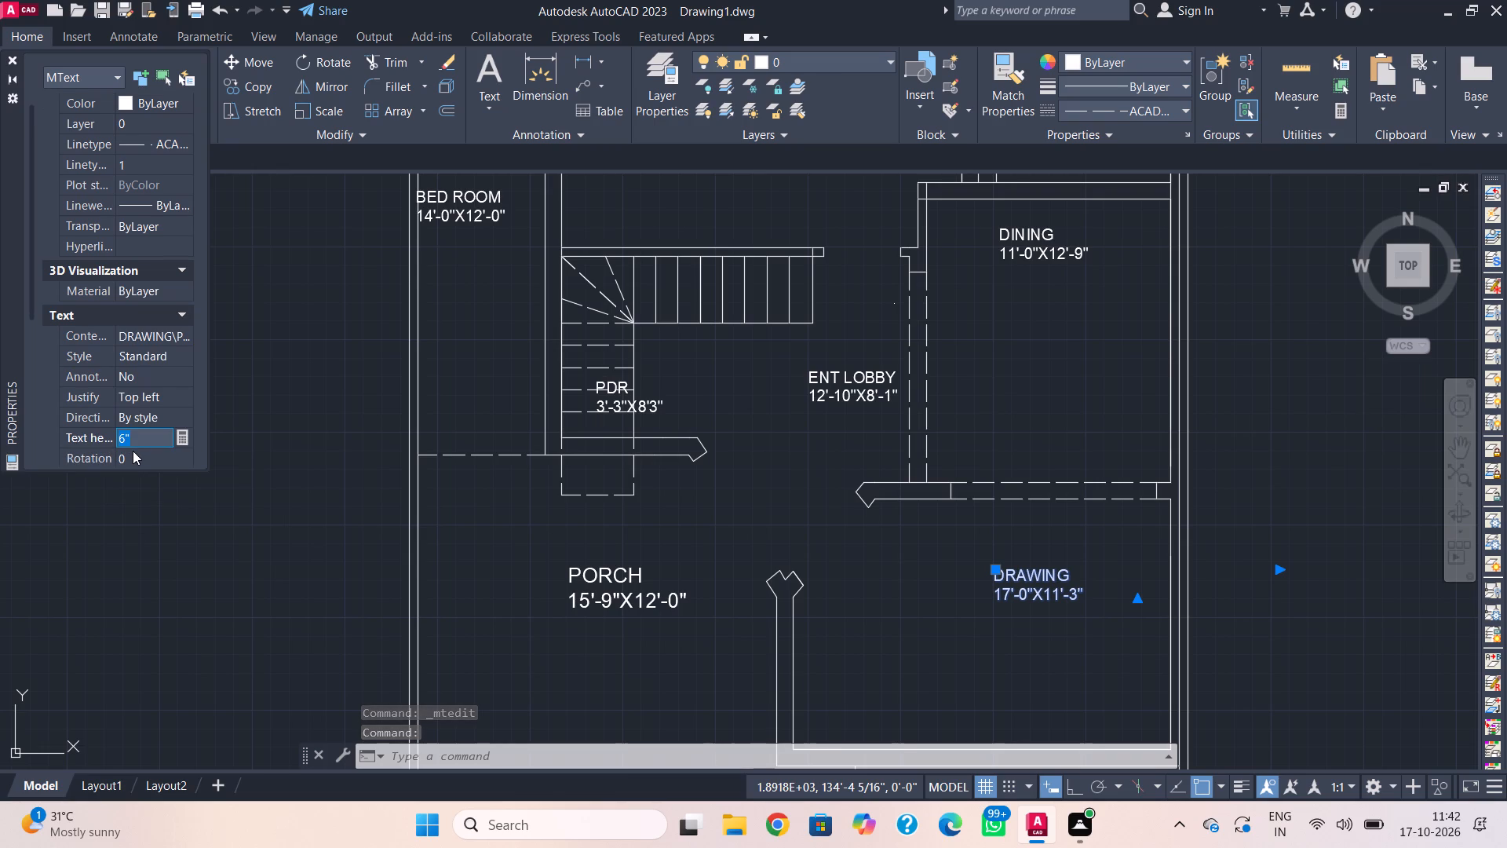
text(8")
key(Return)
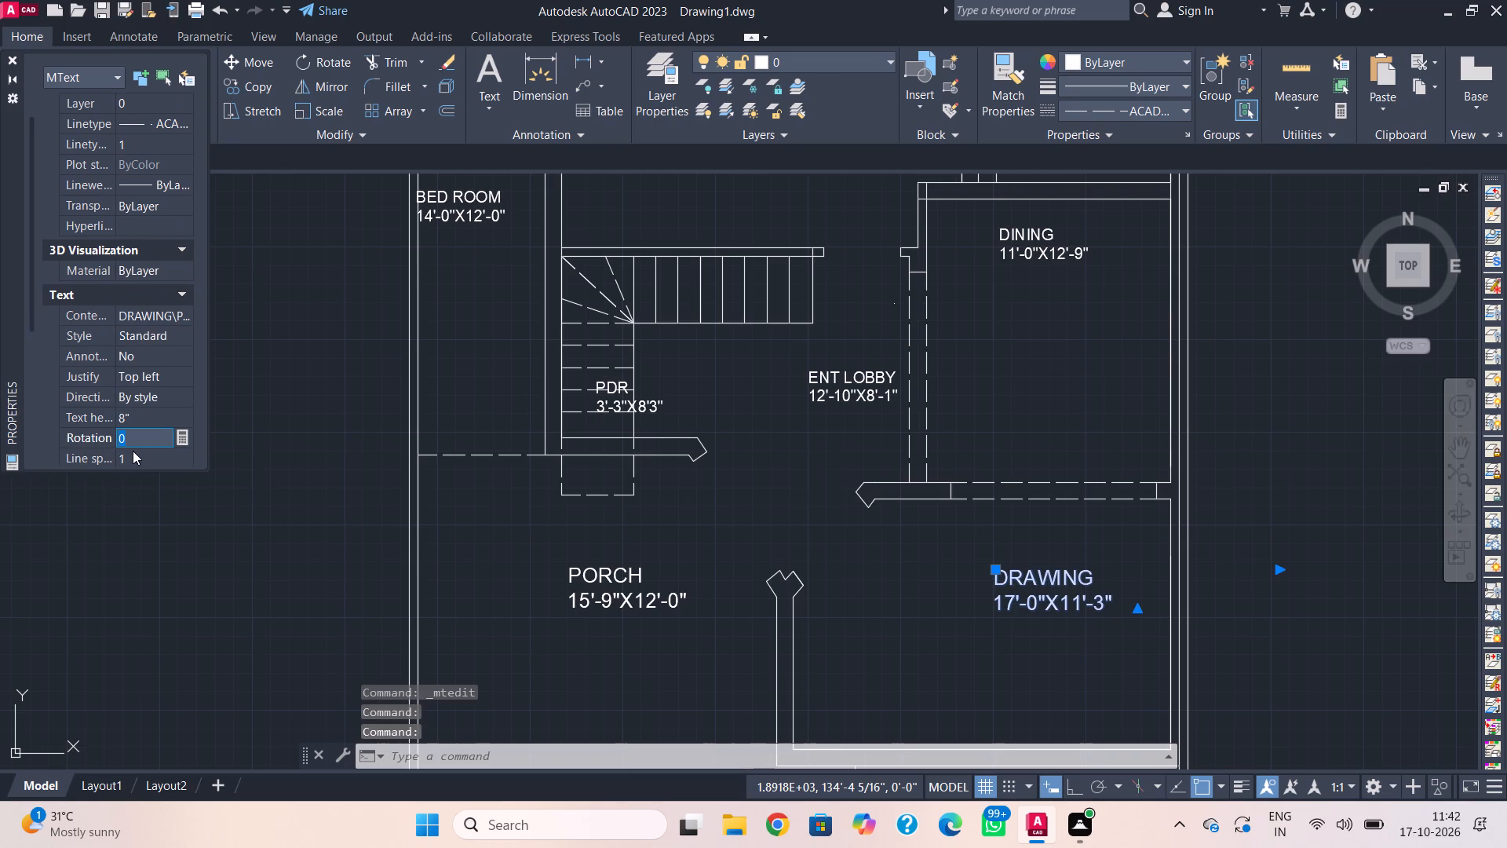
Change the BED ROOM label in the front area south of the drawing room to read LAWN 10'-9" WIDE on one line.
scroll(257, 464, down, 1)
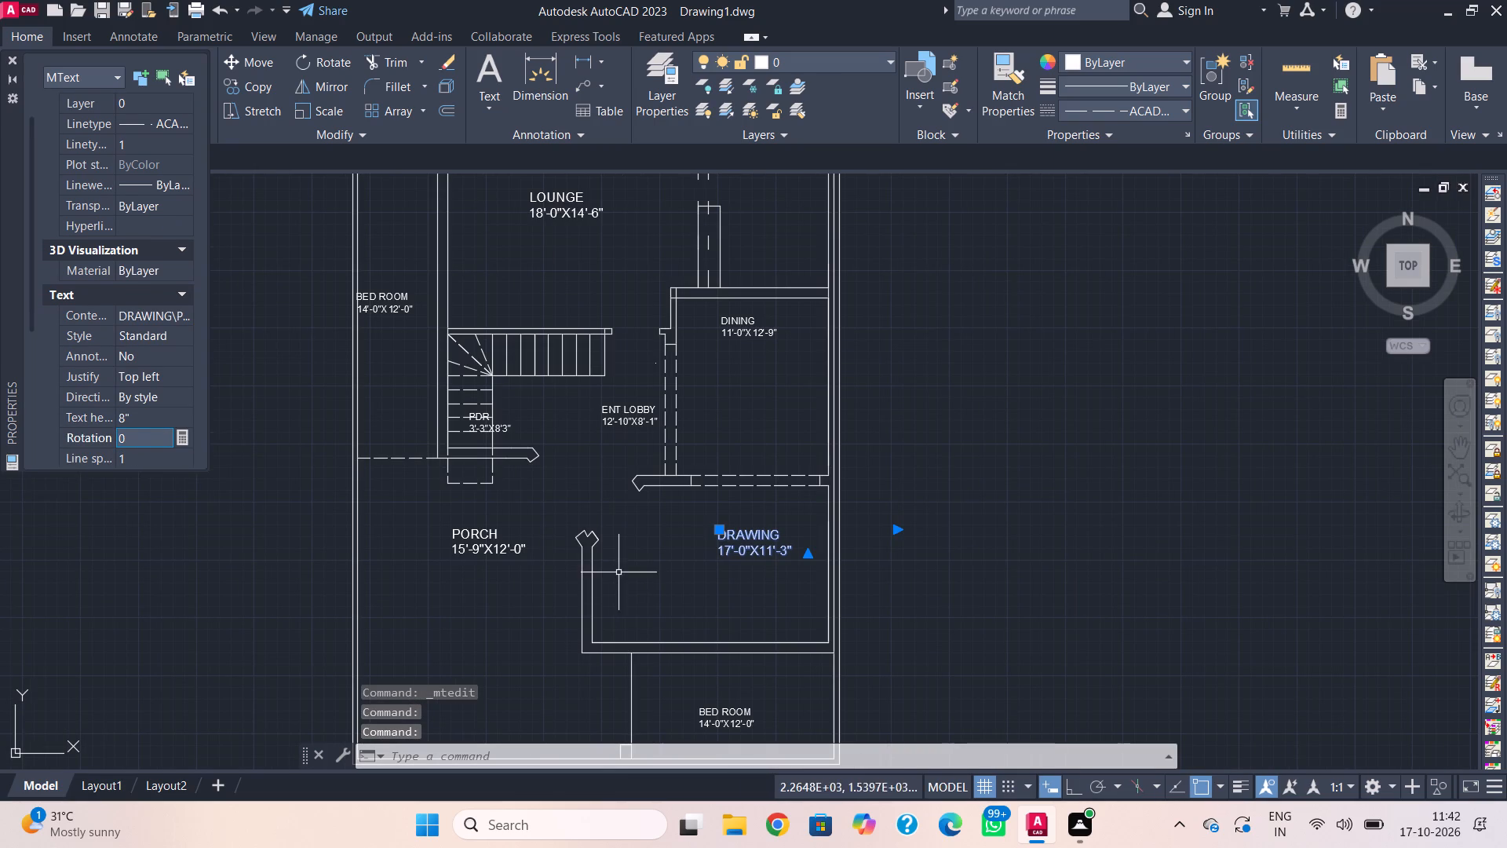
middle_drag(618, 572, 637, 393)
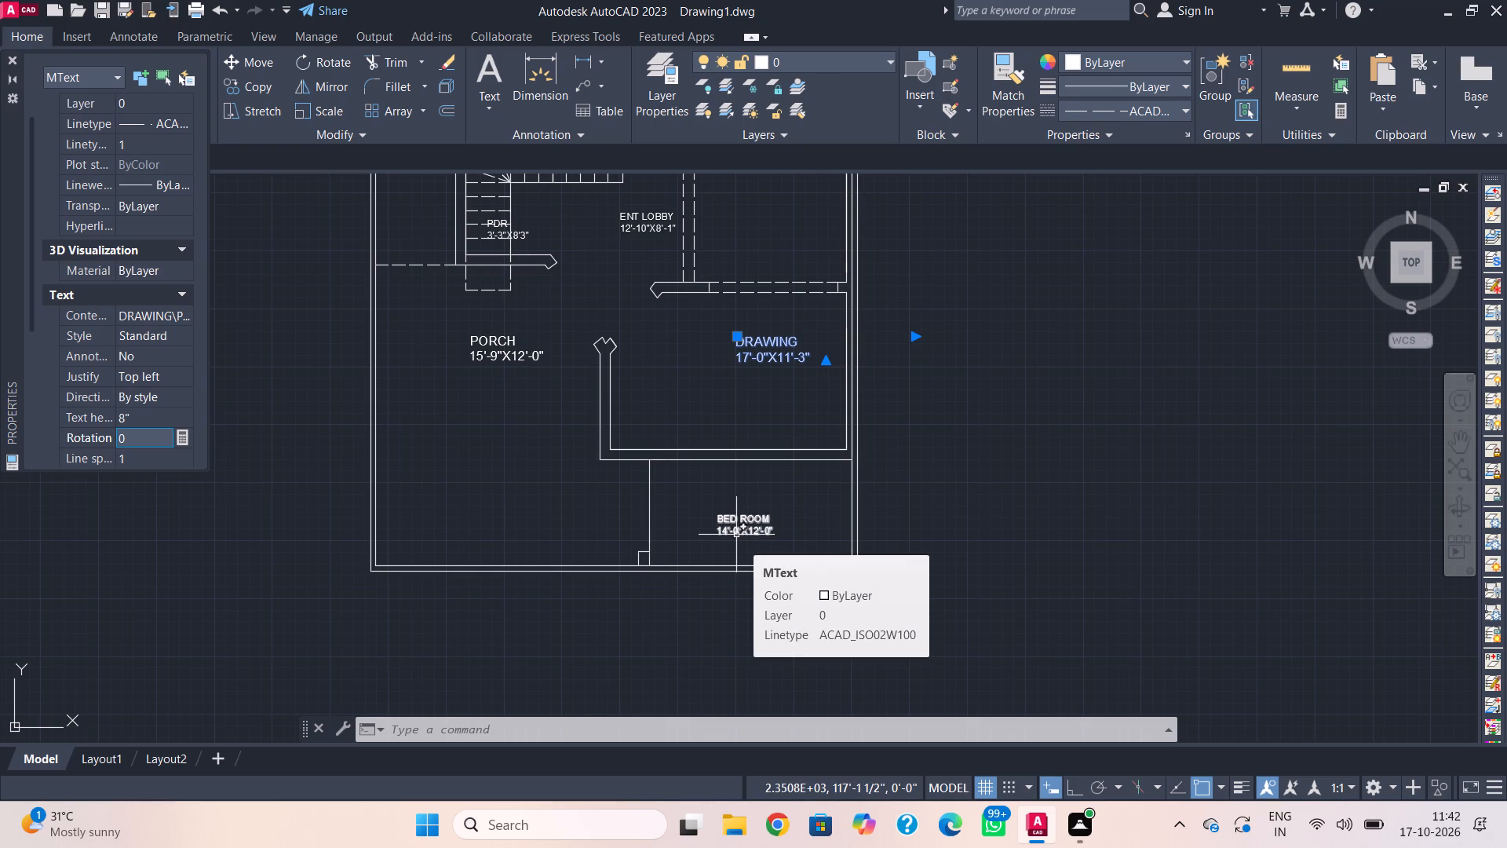
click(754, 537)
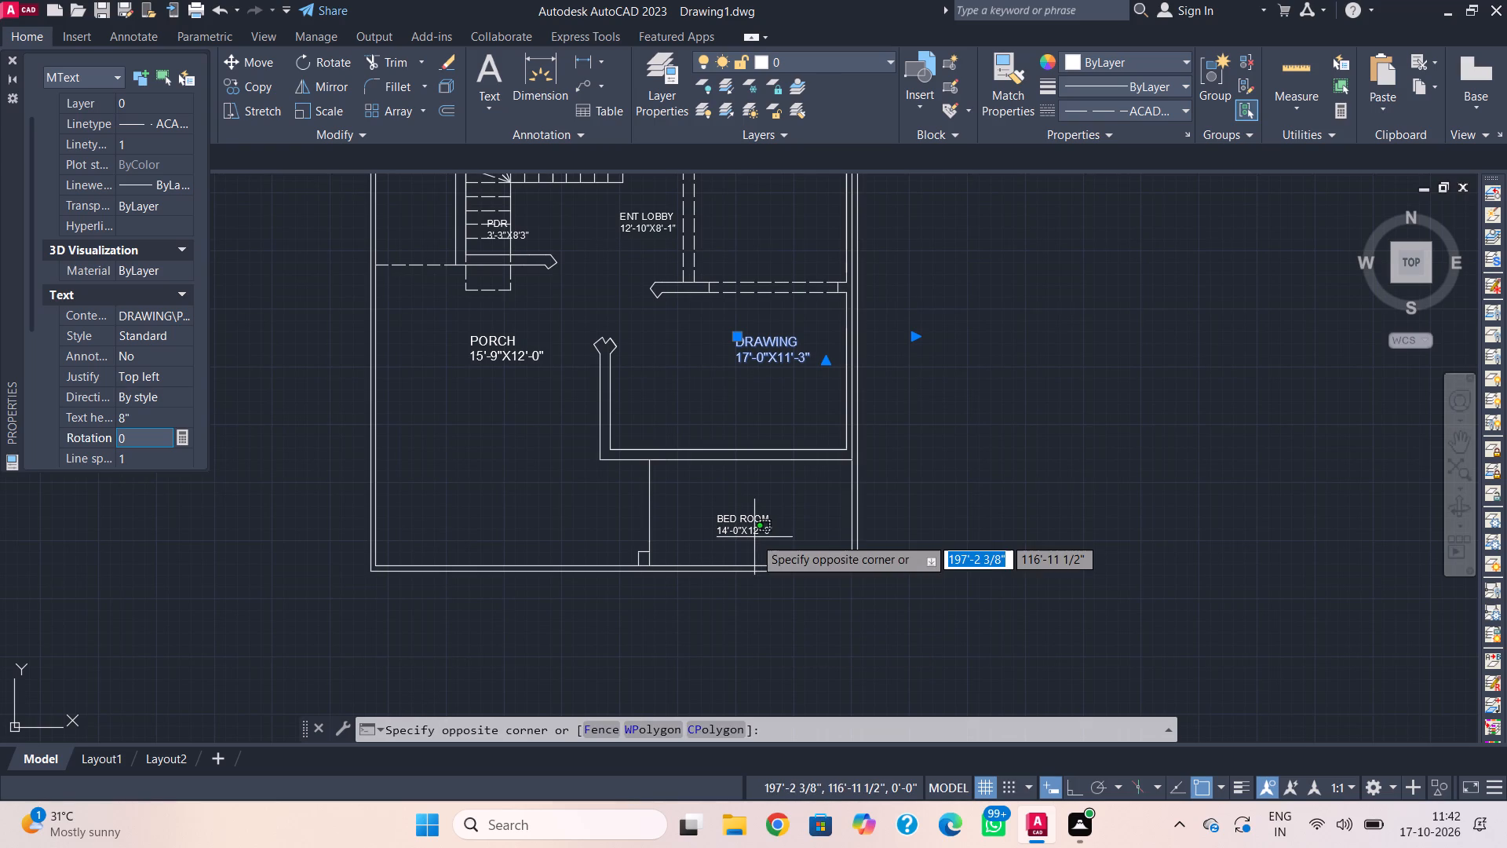
key(Escape)
key(Escape)
click(761, 535)
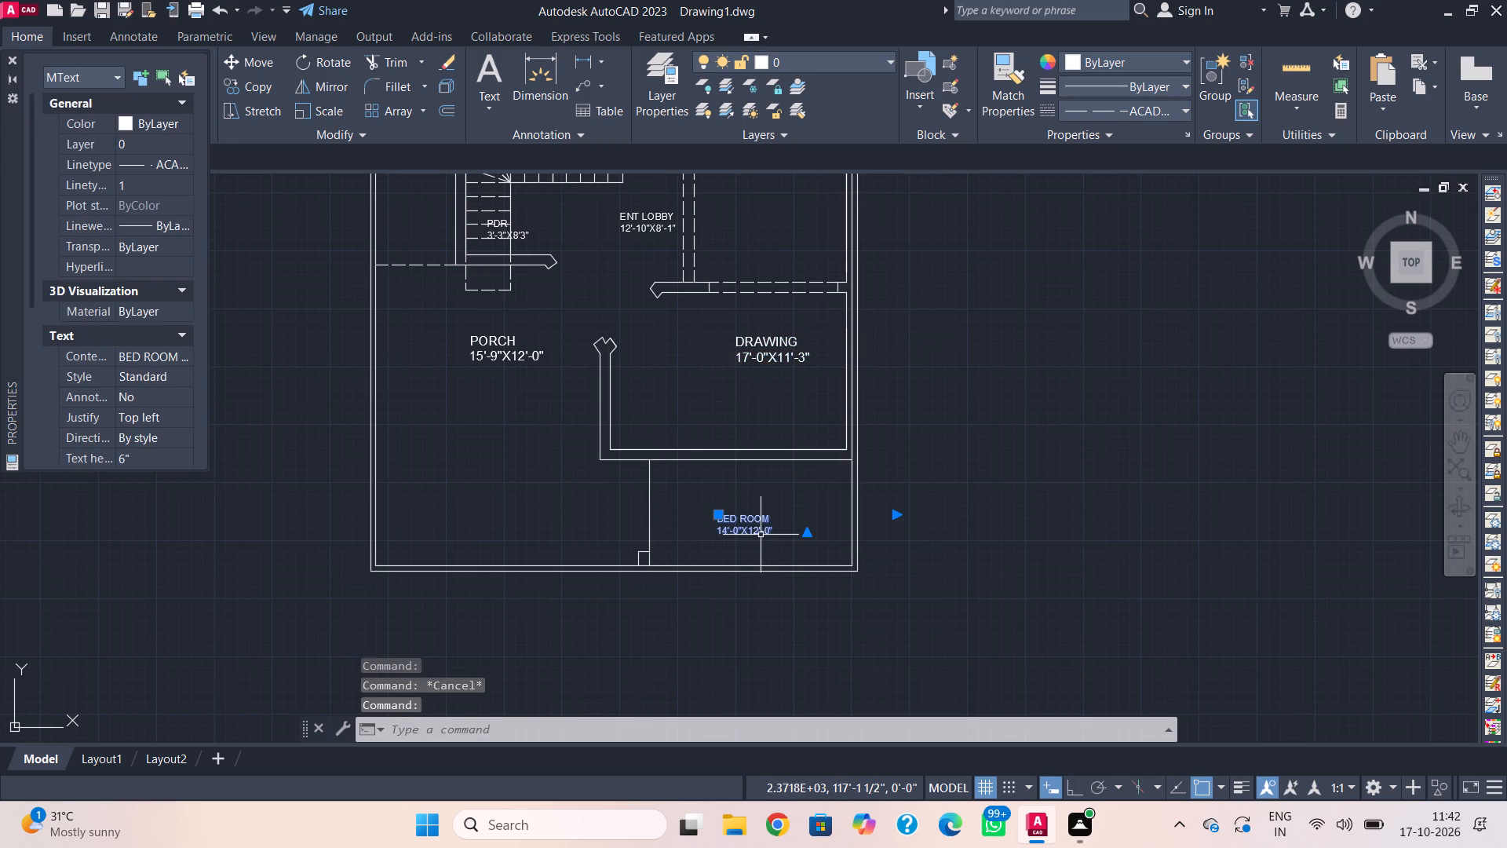
double_click(768, 535)
click(790, 534)
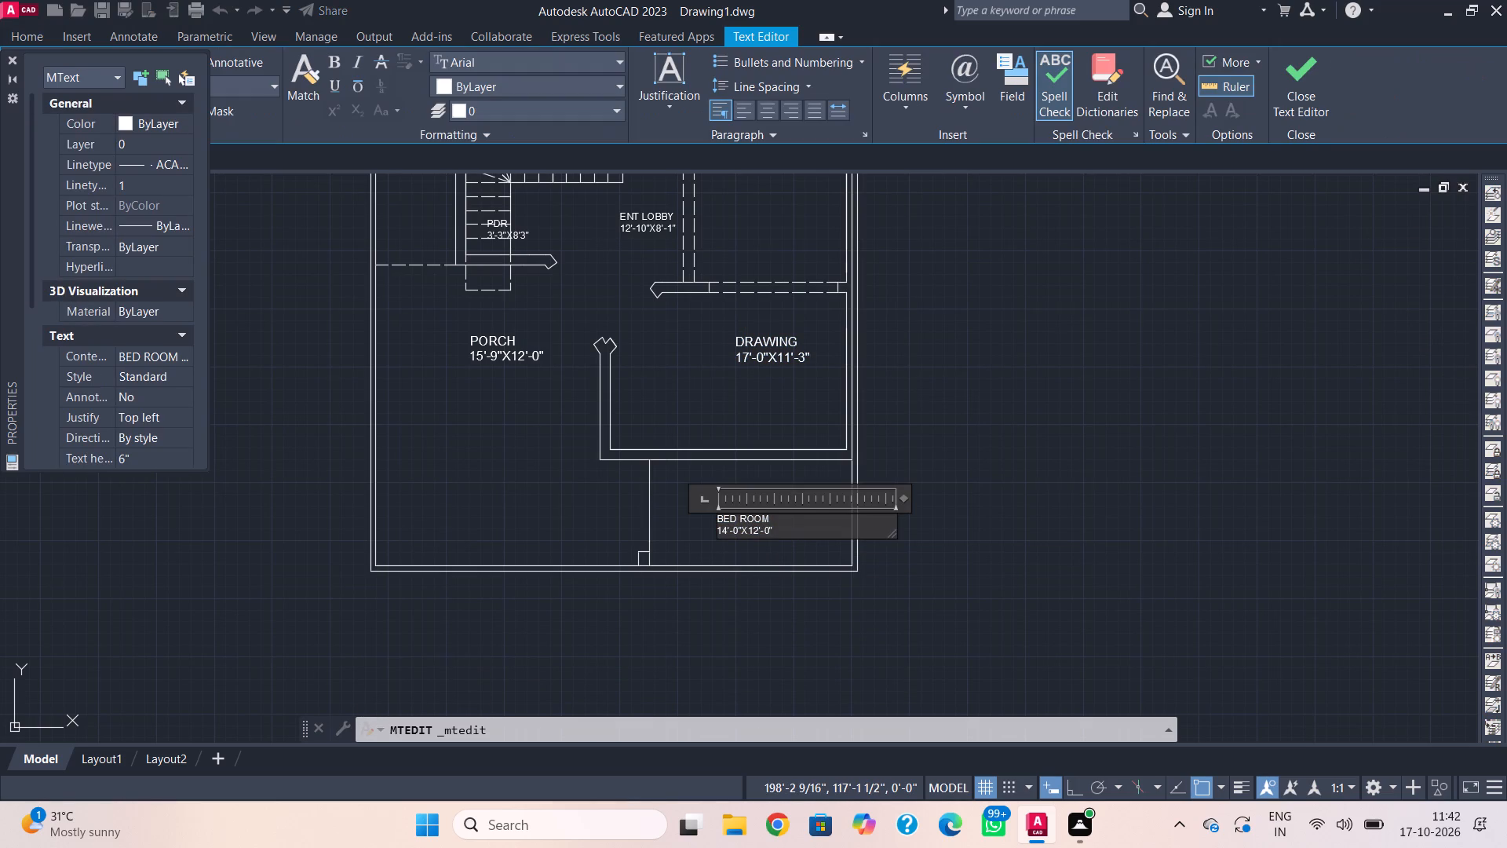
key(BackSpace)
key(BackSpace)
key(BackSpace)
key(BackSpace)
key(BackSpace)
key(BackSpace)
key(BackSpace)
key(BackSpace)
key(BackSpace)
key(BackSpace)
key(BackSpace)
key(BackSpace)
key(BackSpace)
key(BackSpace)
key(BackSpace)
key(BackSpace)
key(BackSpace)
key(BackSpace)
key(BackSpace)
key(BackSpace)
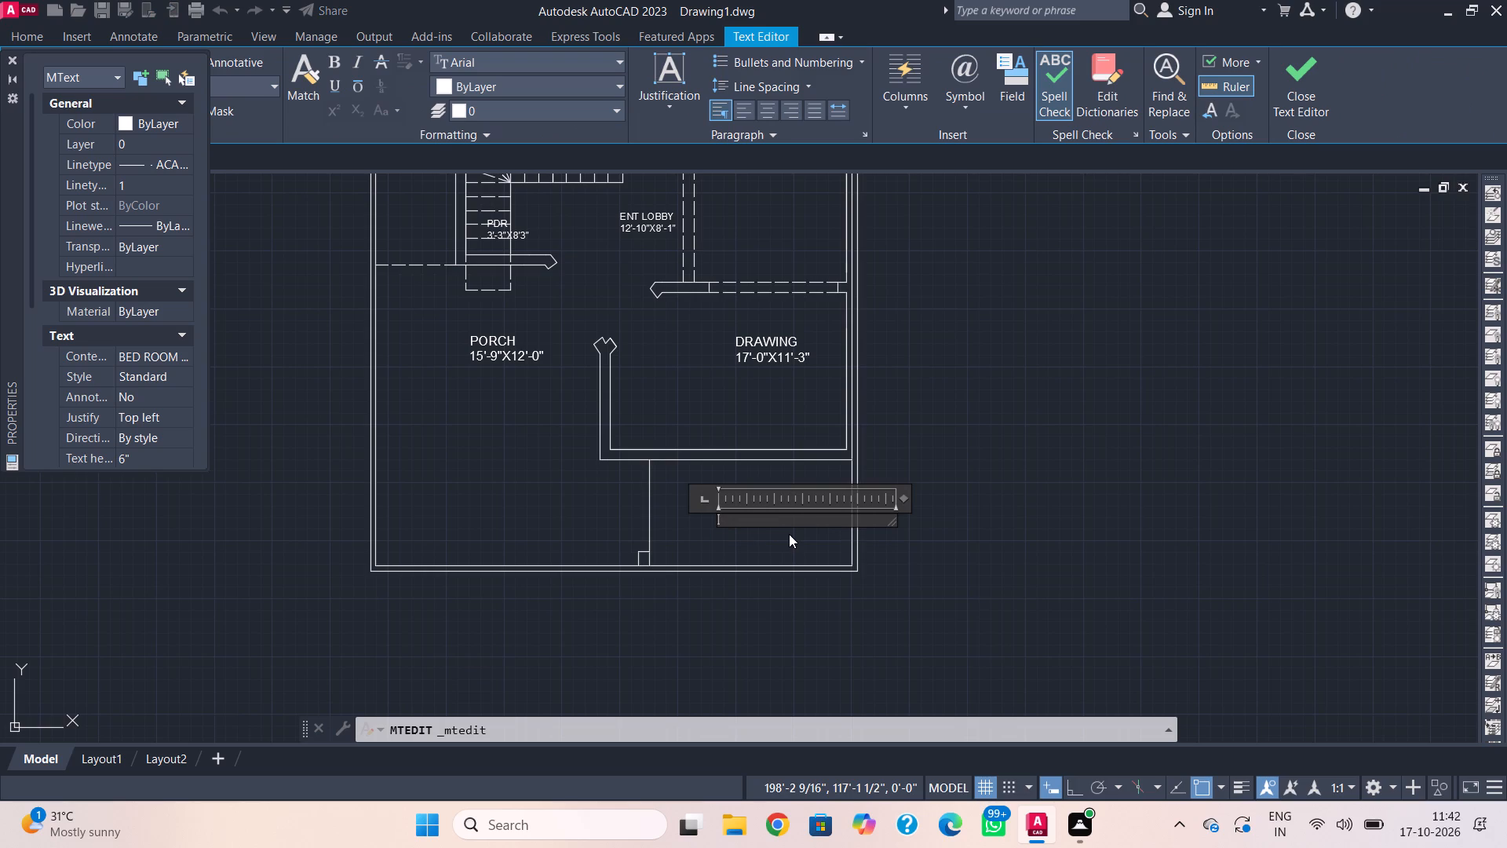
key(l)
key(a)
text(WN)
key(space)
text(10')
text(-9)
key(shift+quotedbl)
key(space)
text(WIDE)
click(786, 606)
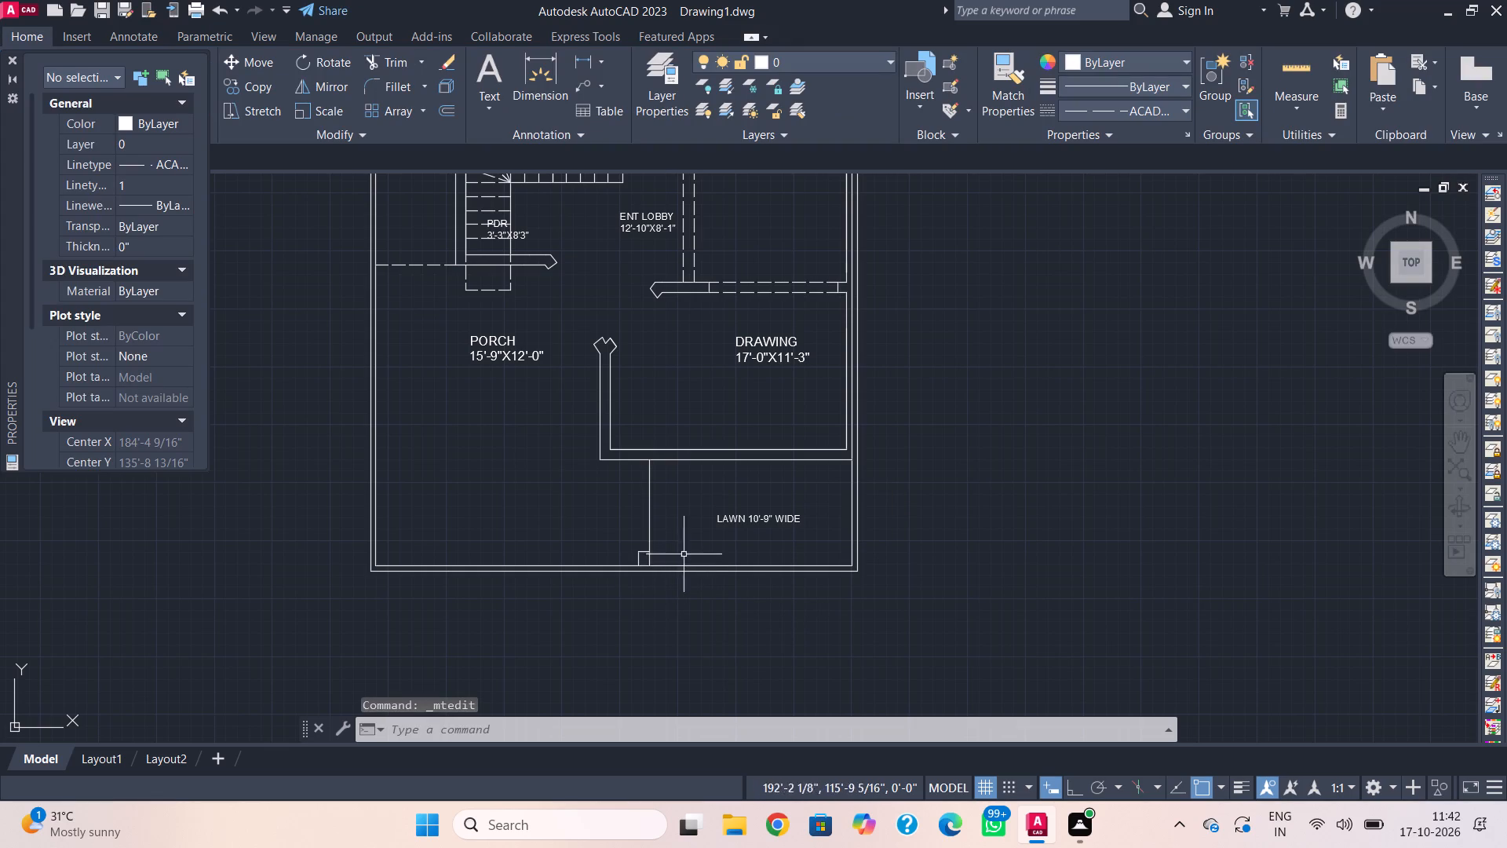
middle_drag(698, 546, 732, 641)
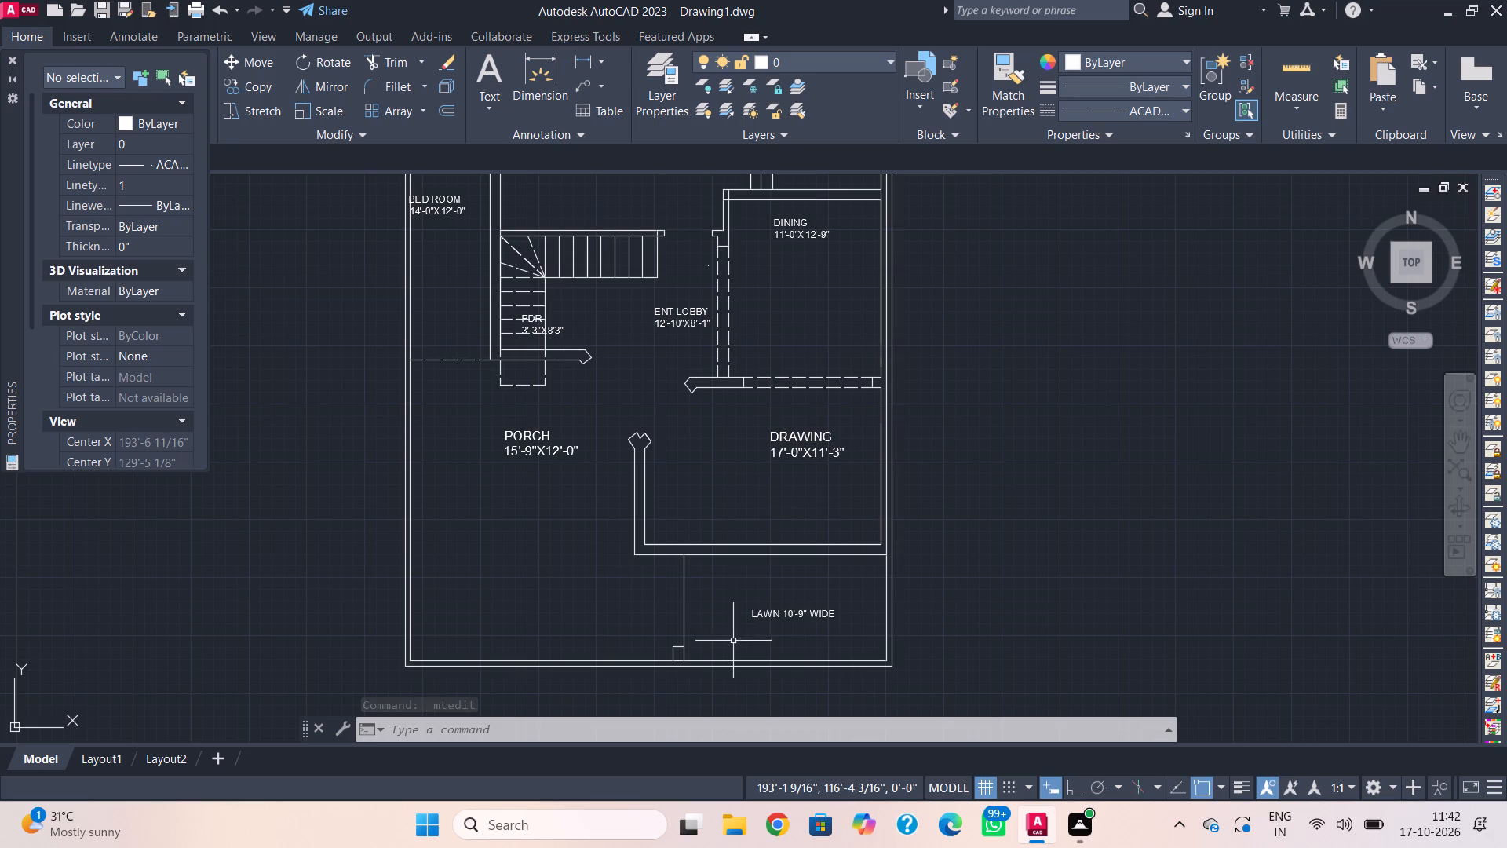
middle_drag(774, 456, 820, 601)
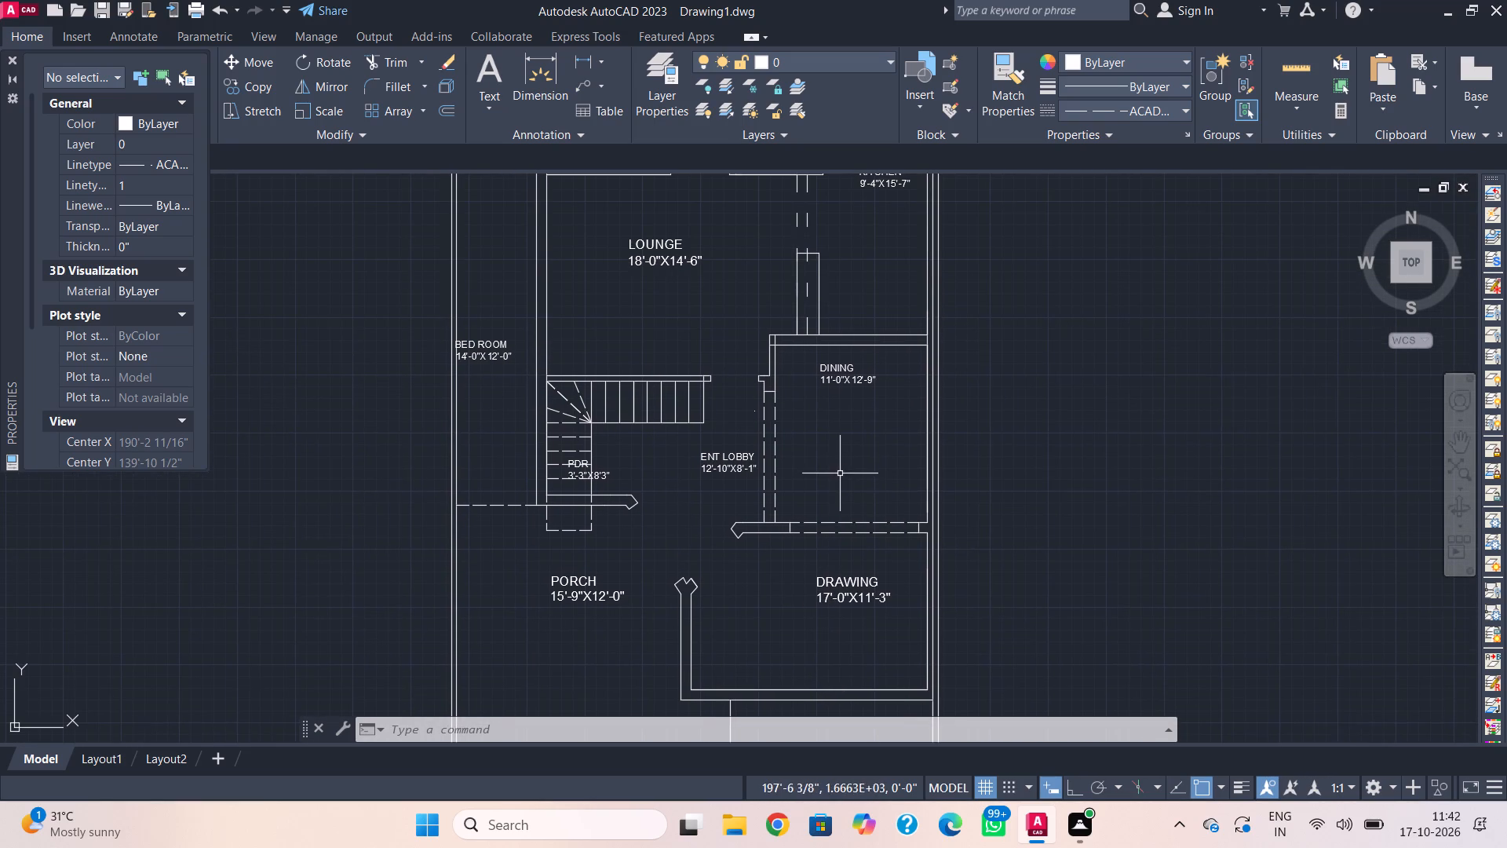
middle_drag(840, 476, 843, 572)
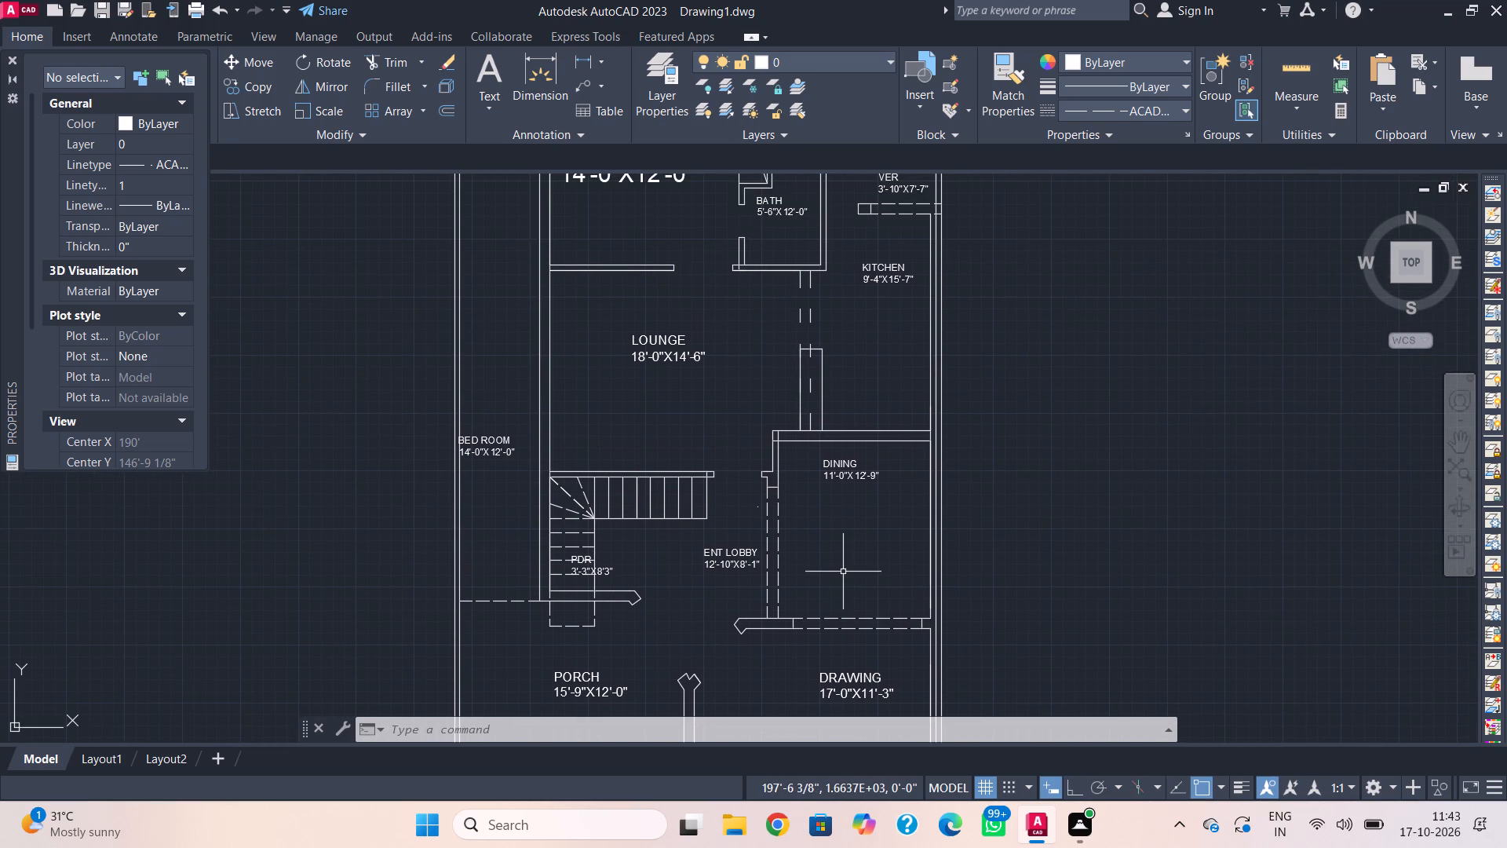
Set the text height of the W.H label in the small room north of the bath to 4.5".
middle_drag(849, 509, 841, 637)
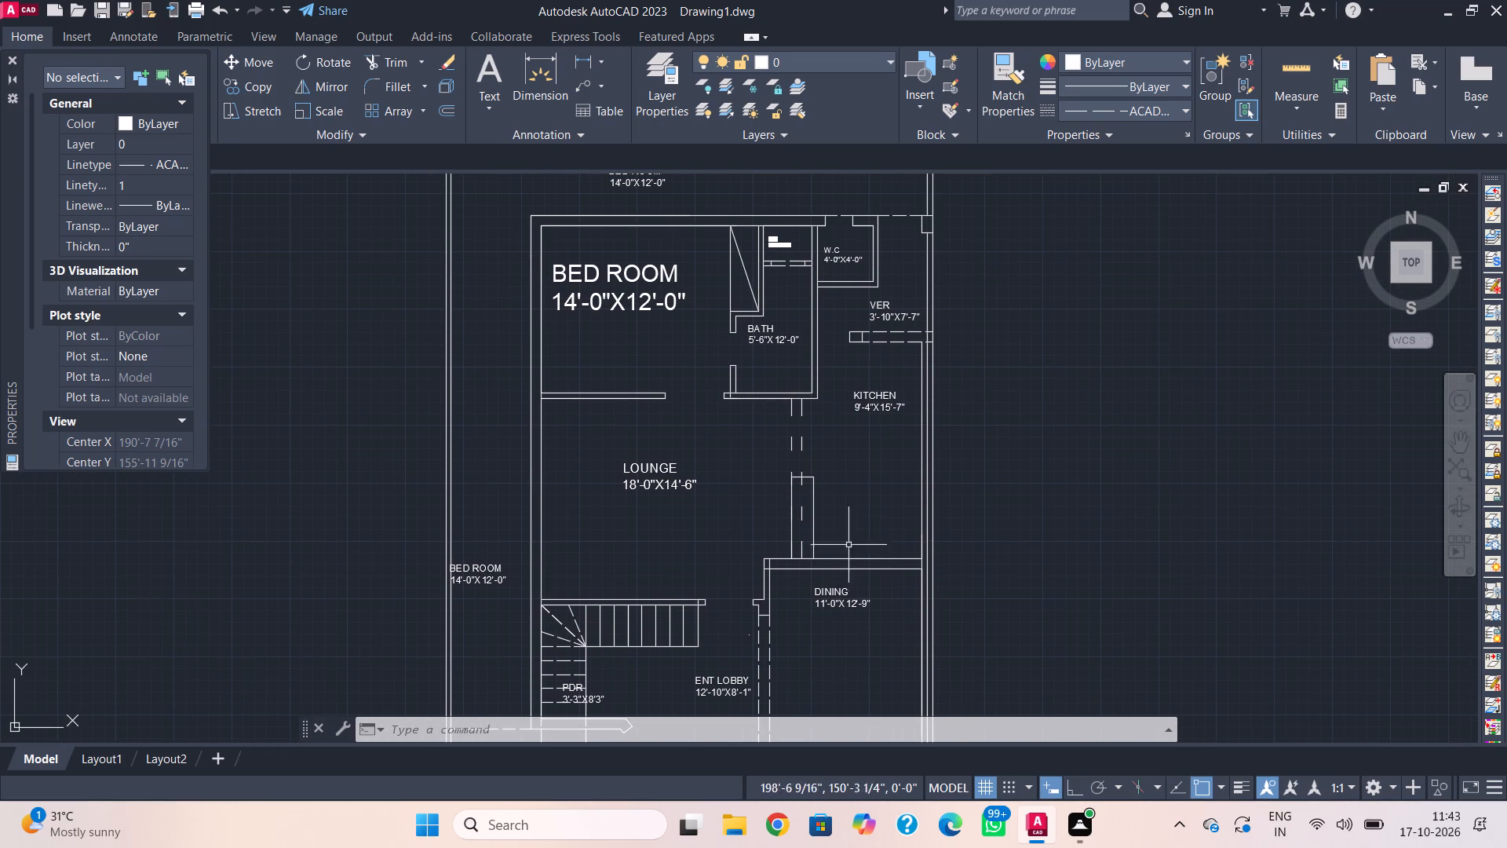
scroll(819, 402, up, 1)
middle_drag(819, 429, 812, 567)
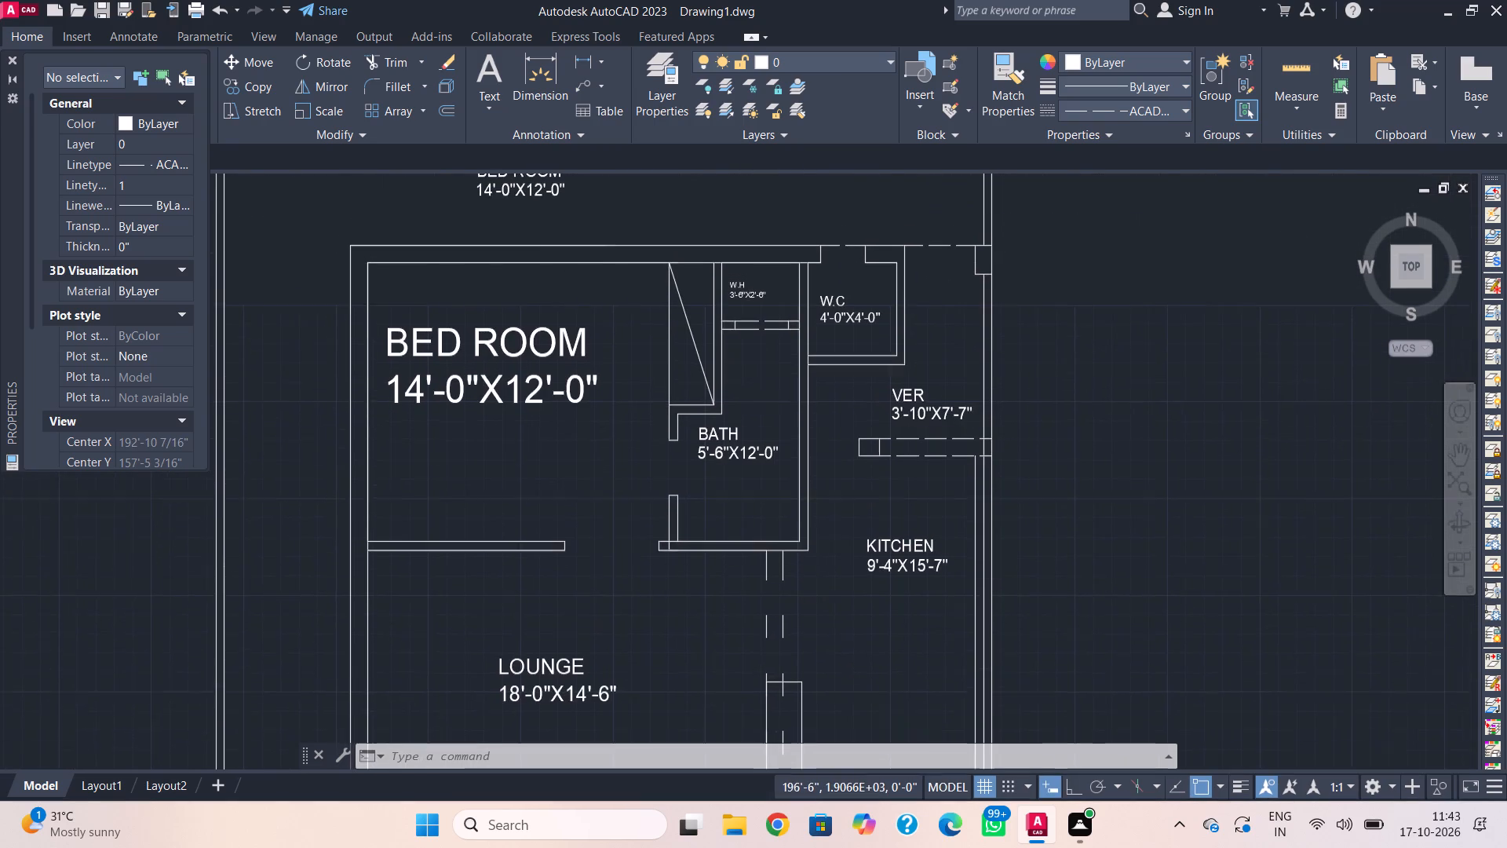
middle_drag(812, 567, 812, 533)
click(750, 272)
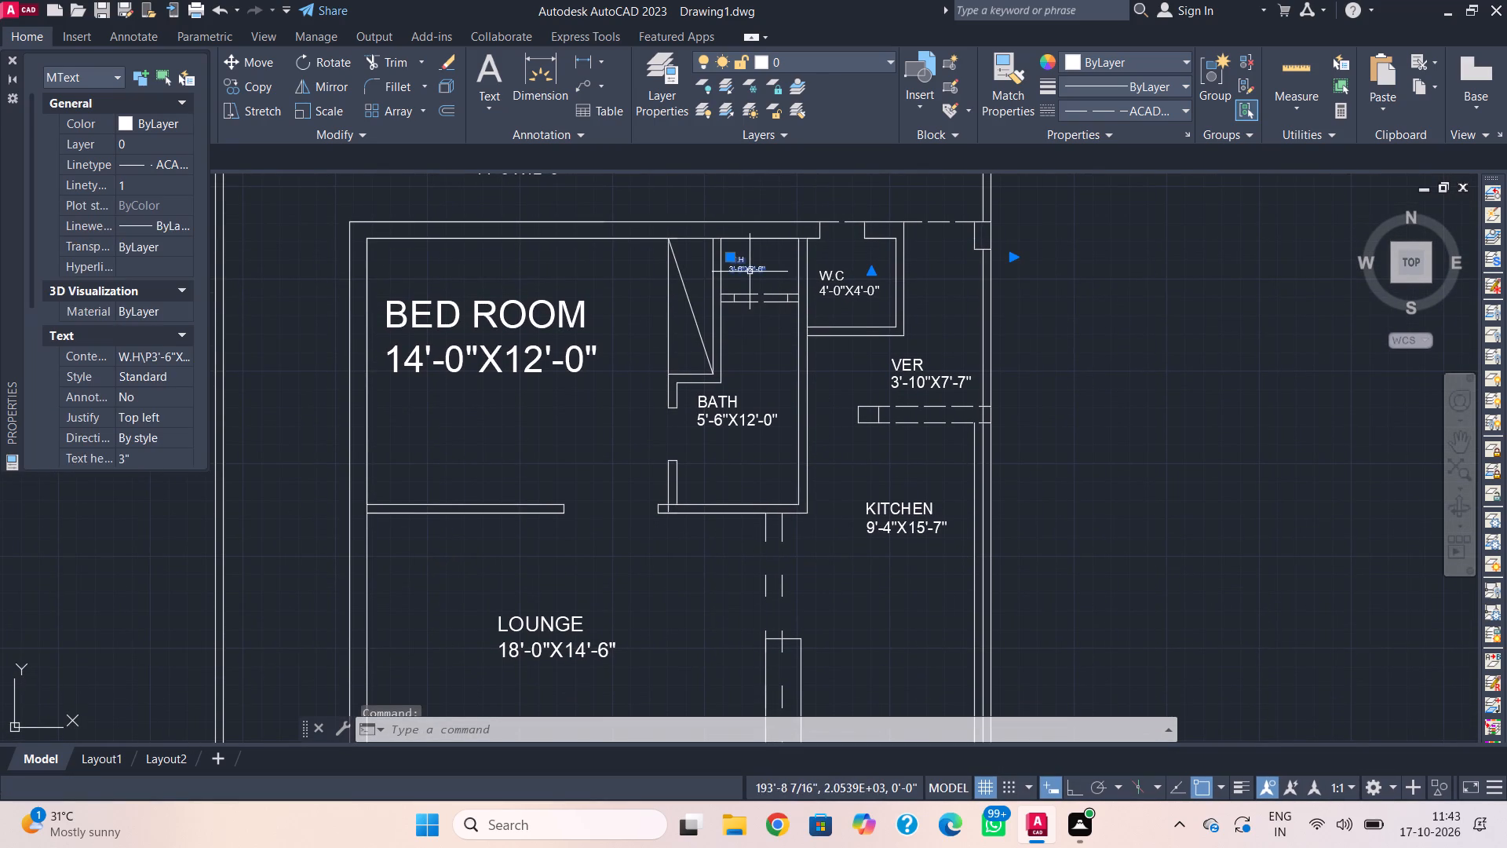
click(166, 459)
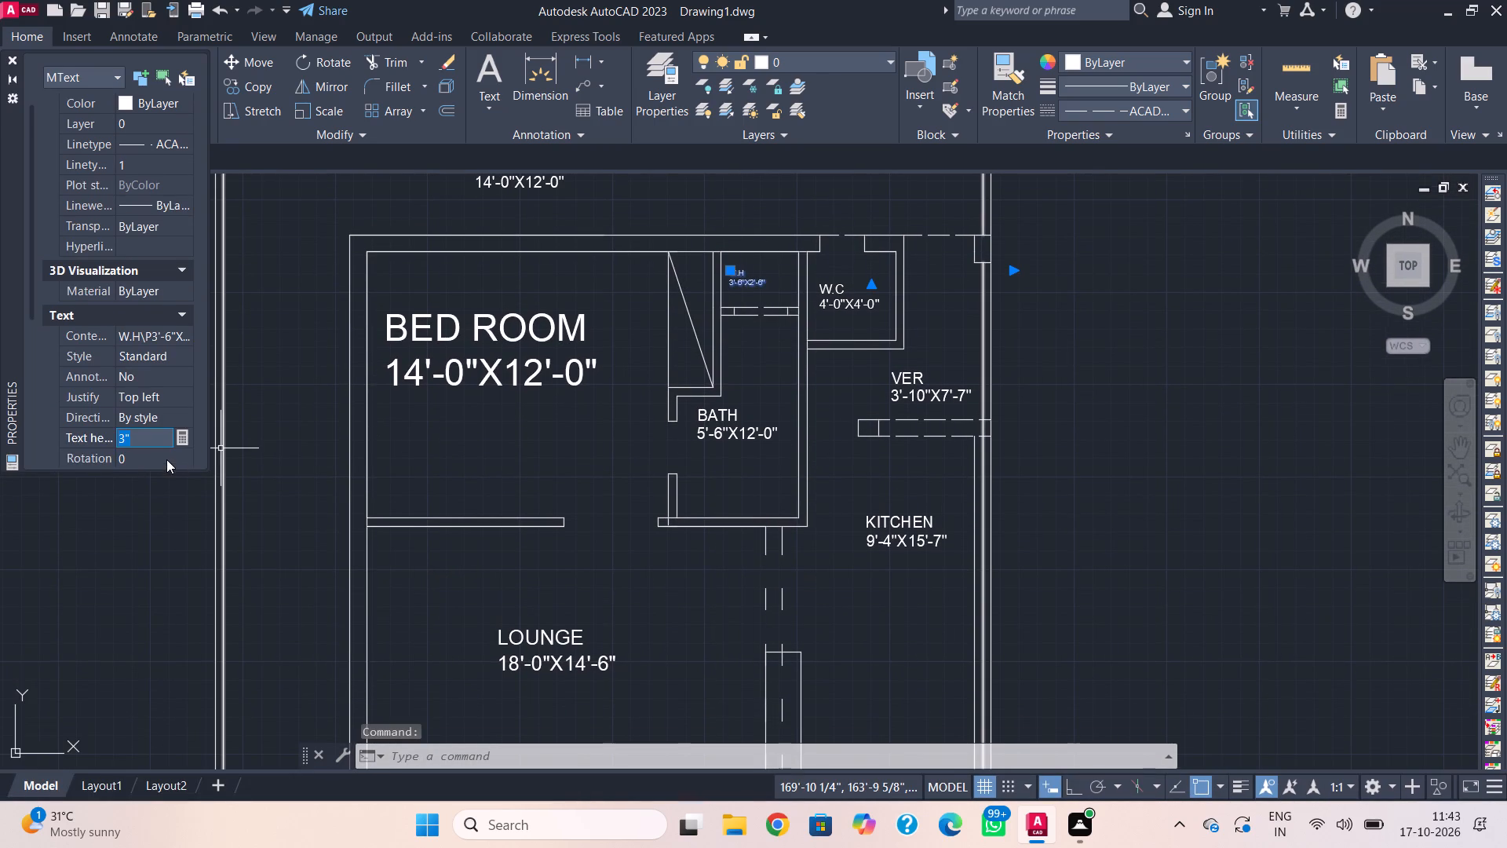
key(BackSpace)
text(4.5")
key(Return)
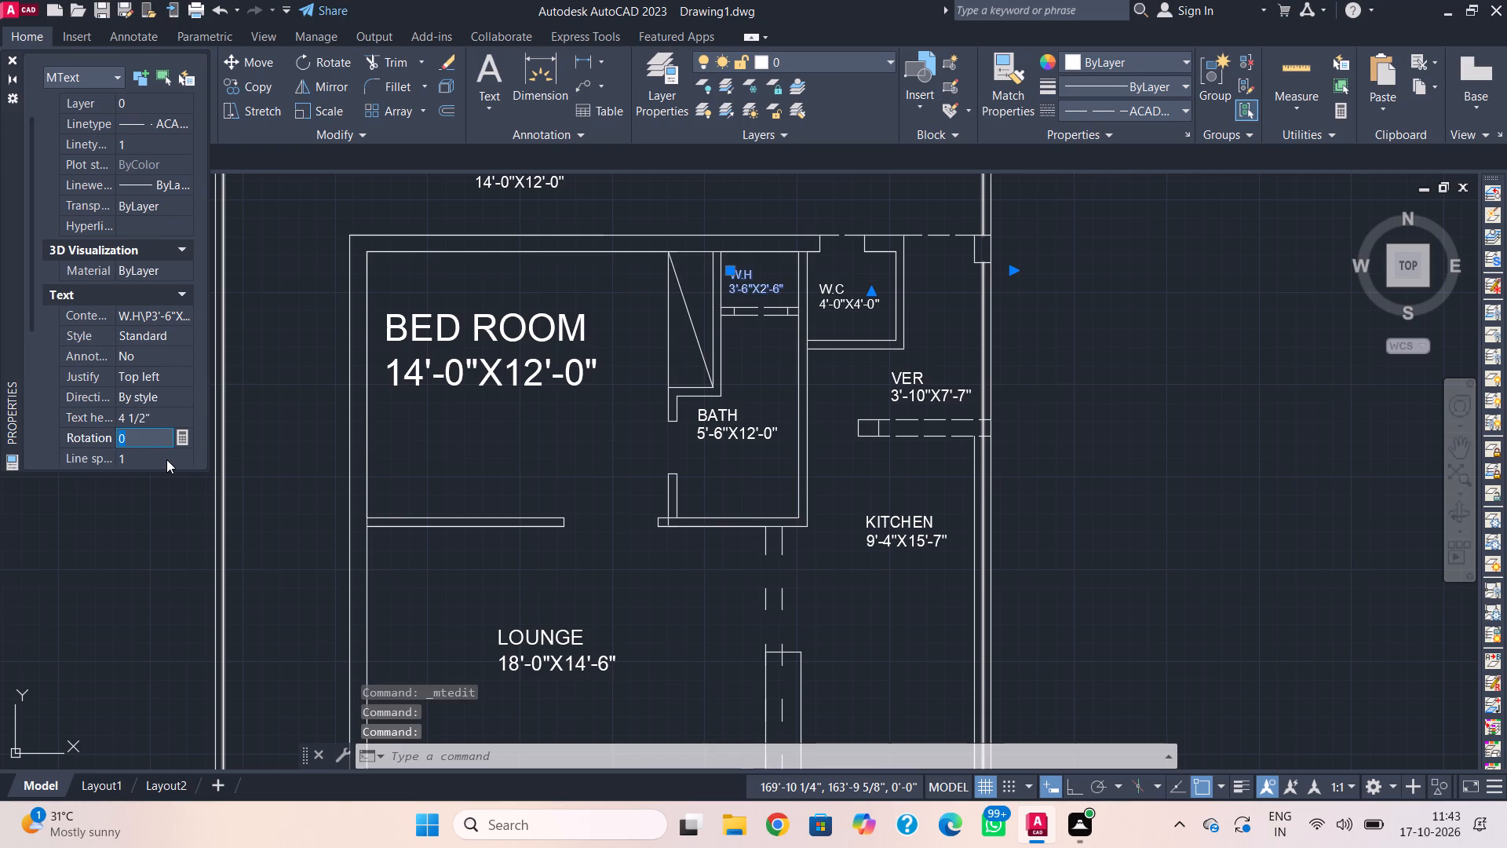
click(398, 447)
key(Escape)
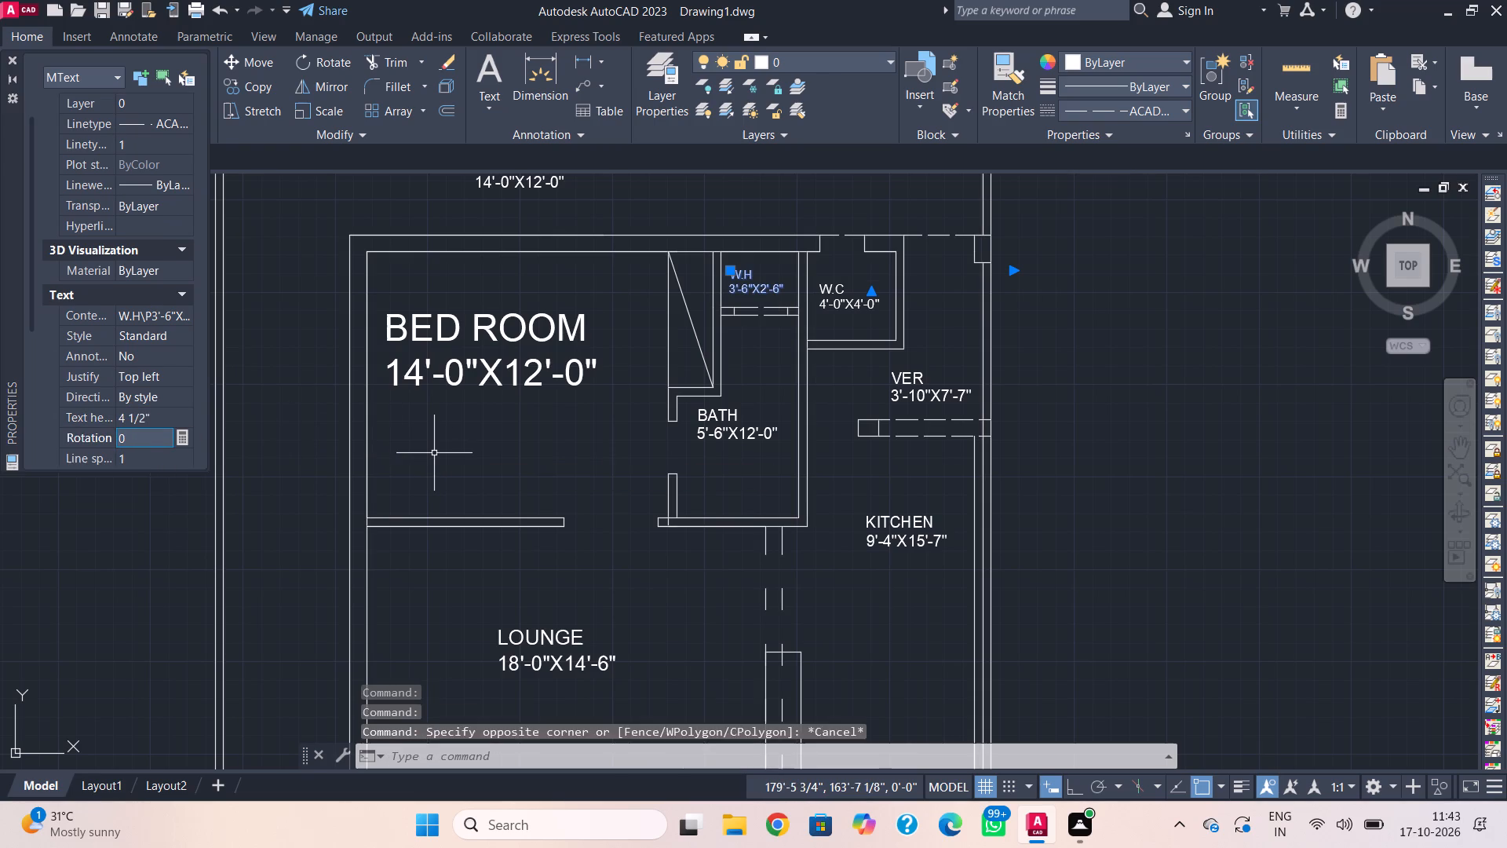
key(Escape)
Change the BED ROOM label in the open strip along the plan's north edge to read PASSAGE 5'-4" WIDE on one line.
scroll(441, 451, down, 2)
middle_drag(442, 451, 447, 459)
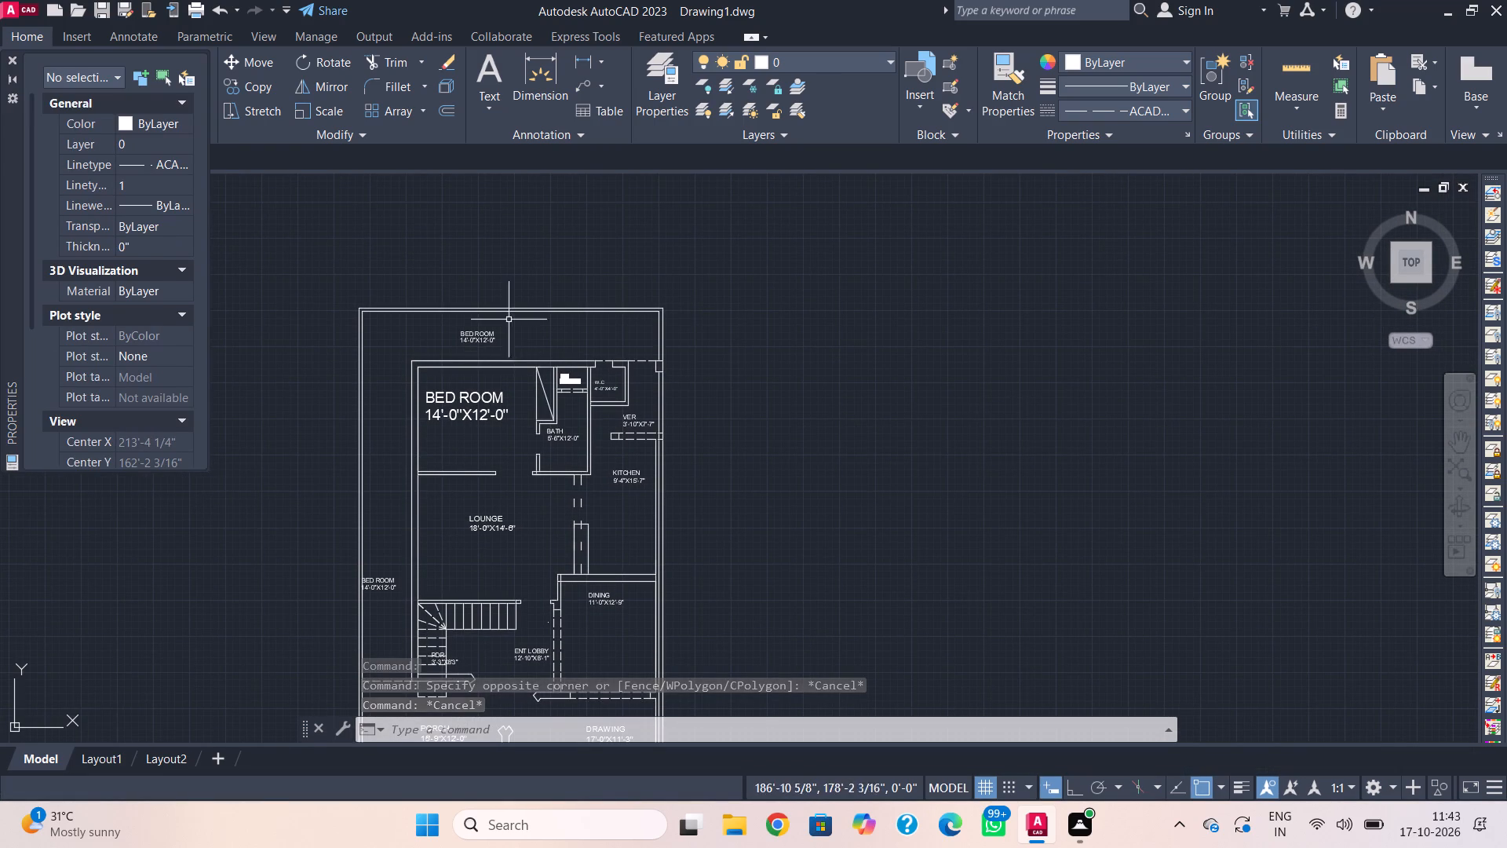
click(479, 342)
double_click(483, 339)
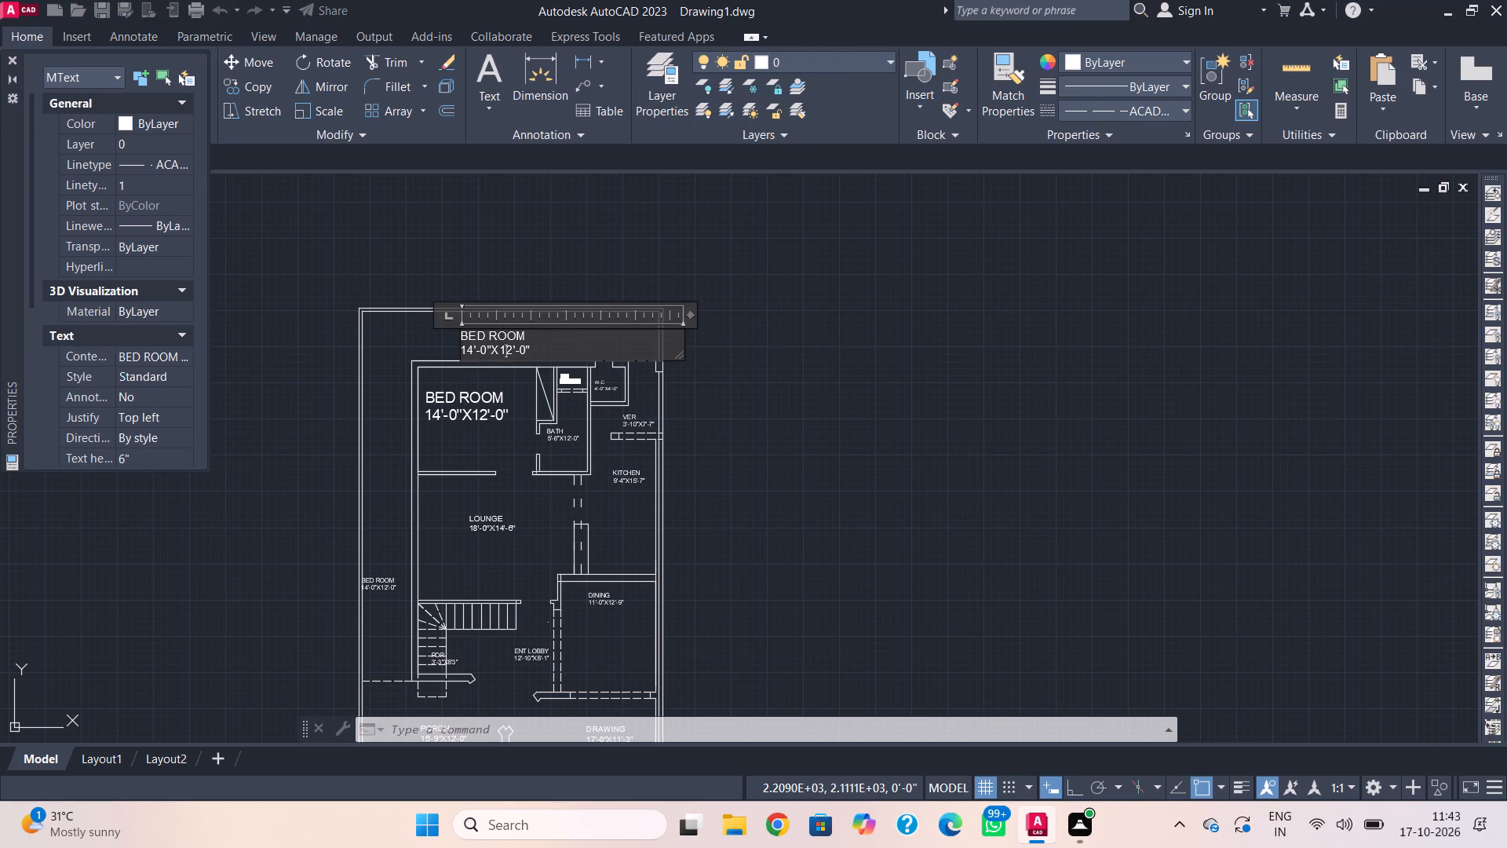
click(533, 352)
key(BackSpace)
key(BackSpace)
key(BackSpace)
key(BackSpace)
key(BackSpace)
key(BackSpace)
key(BackSpace)
key(BackSpace)
key(BackSpace)
key(BackSpace)
key(BackSpace)
key(BackSpace)
key(BackSpace)
key(BackSpace)
key(BackSpace)
key(BackSpace)
key(BackSpace)
key(BackSpace)
key(BackSpace)
key(BackSpace)
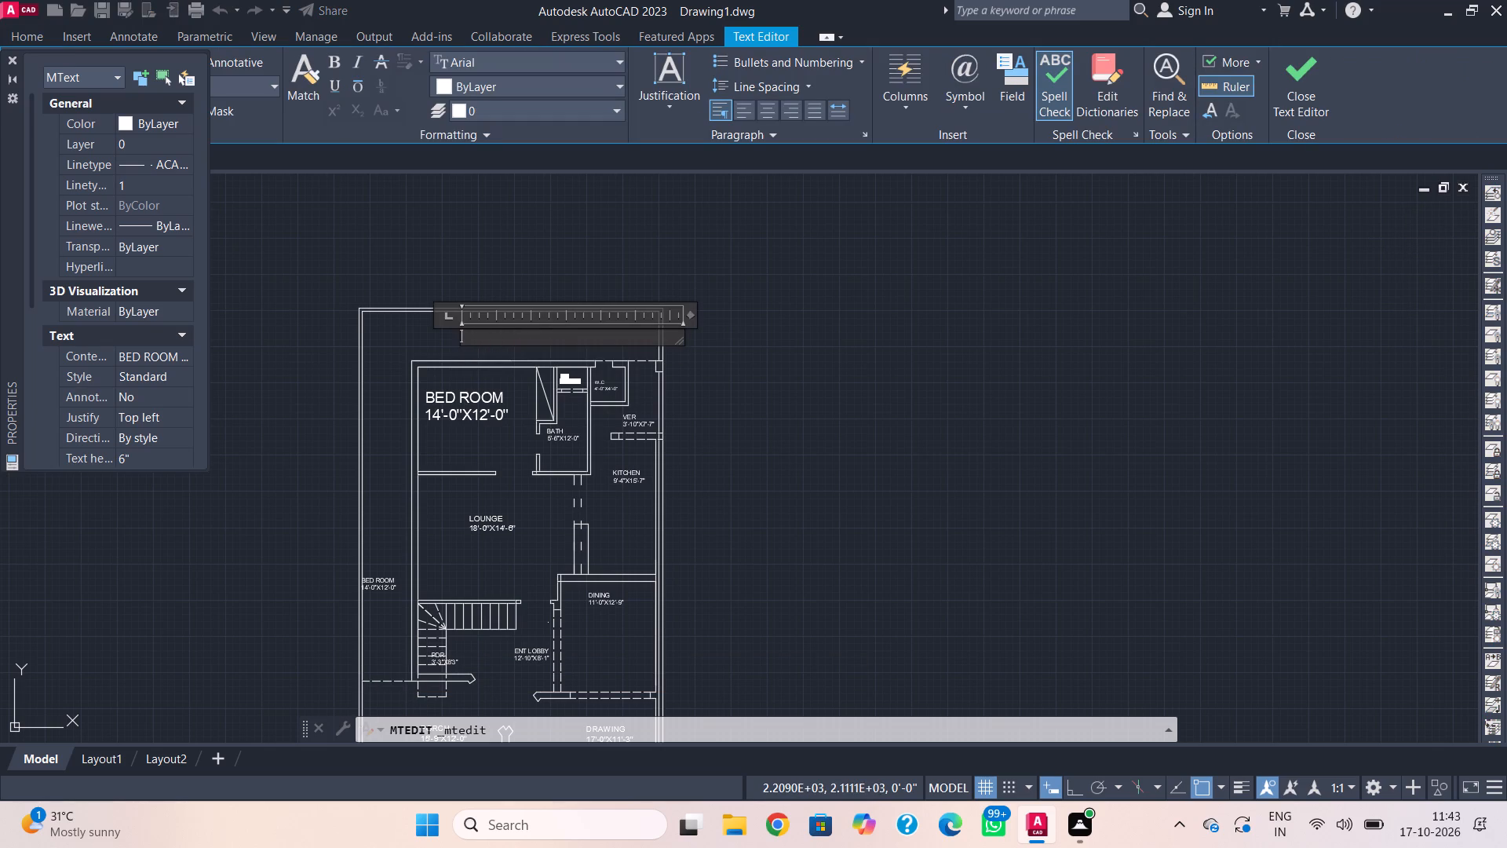
text(PASS)
text(AG)
key(e)
key(space)
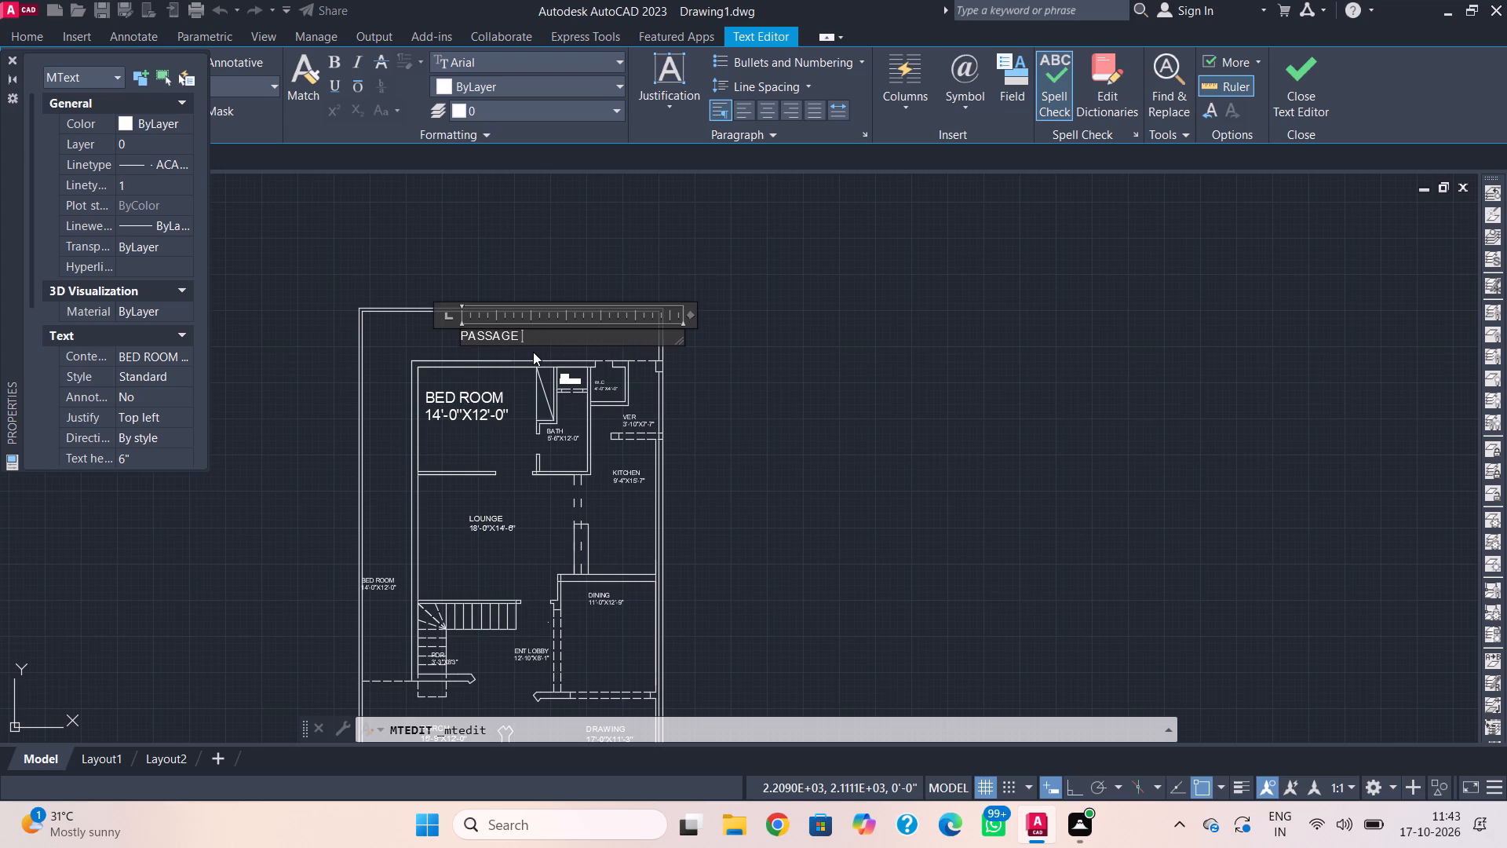
text(5')
key(minus)
key(4)
key(shift+quotedbl)
key(space)
text(WIDE)
click(554, 283)
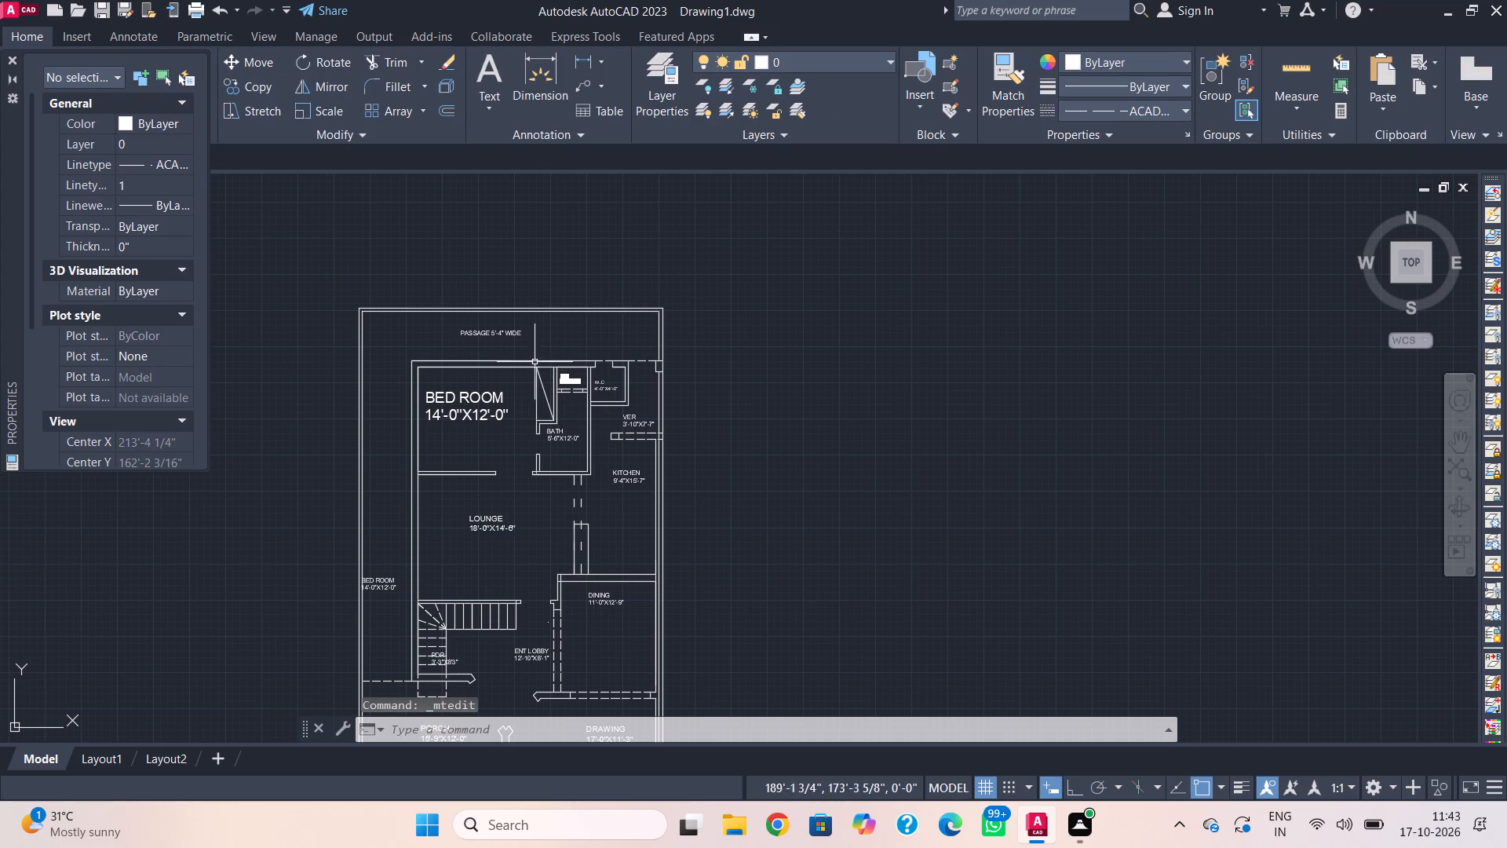
Set the text height of the PASSAGE 5'-4" WIDE label to 8".
click(509, 334)
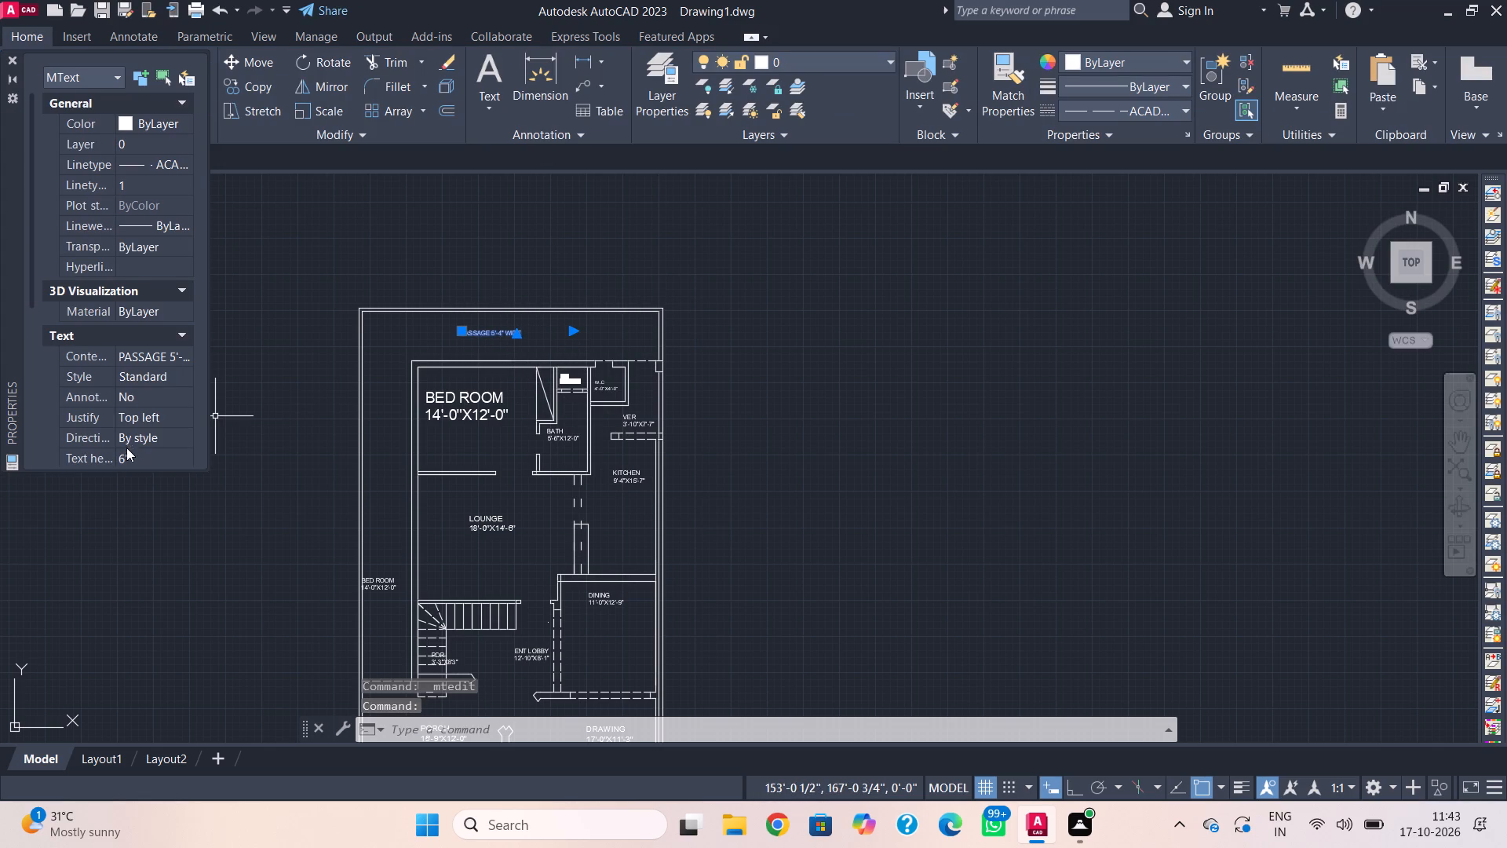
click(134, 454)
text(8")
key(Return)
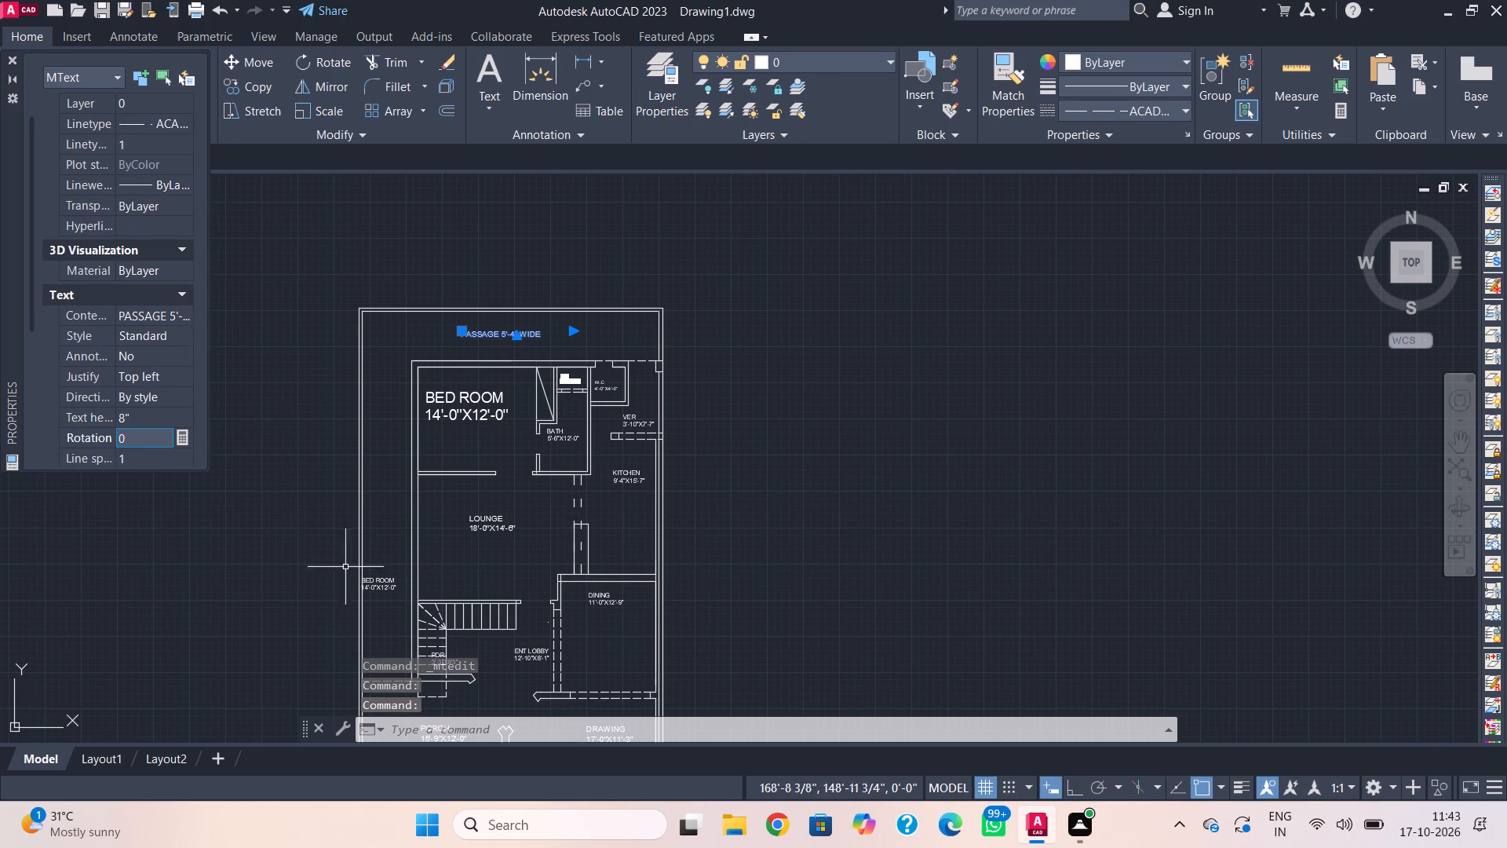
Rotate the BED ROOM label in the west side strip, together with the selected PASSAGE label, 90 degrees to vertical with Ortho on.
click(367, 589)
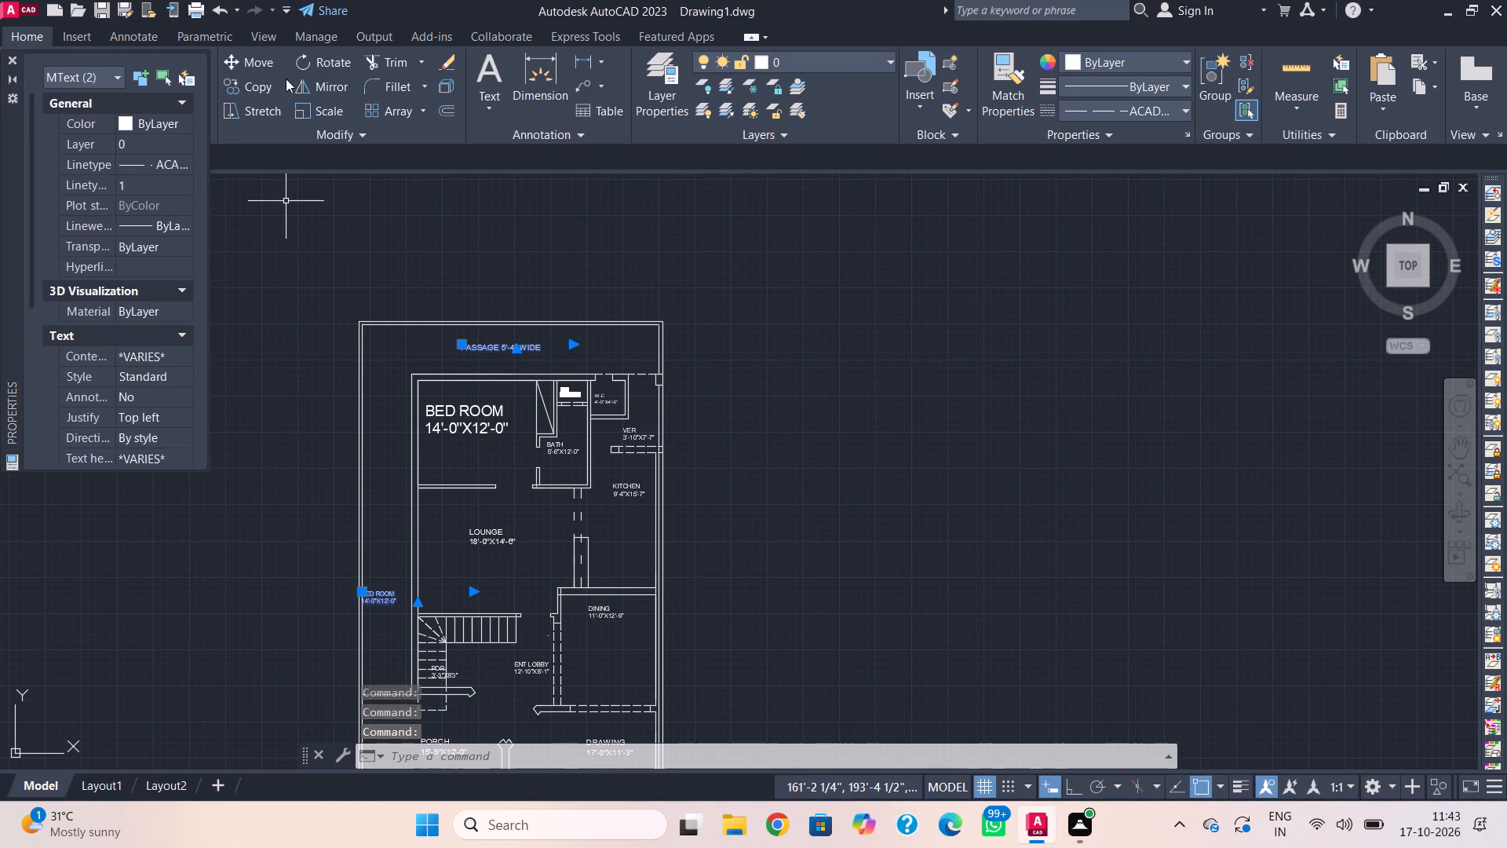
click(303, 67)
click(385, 602)
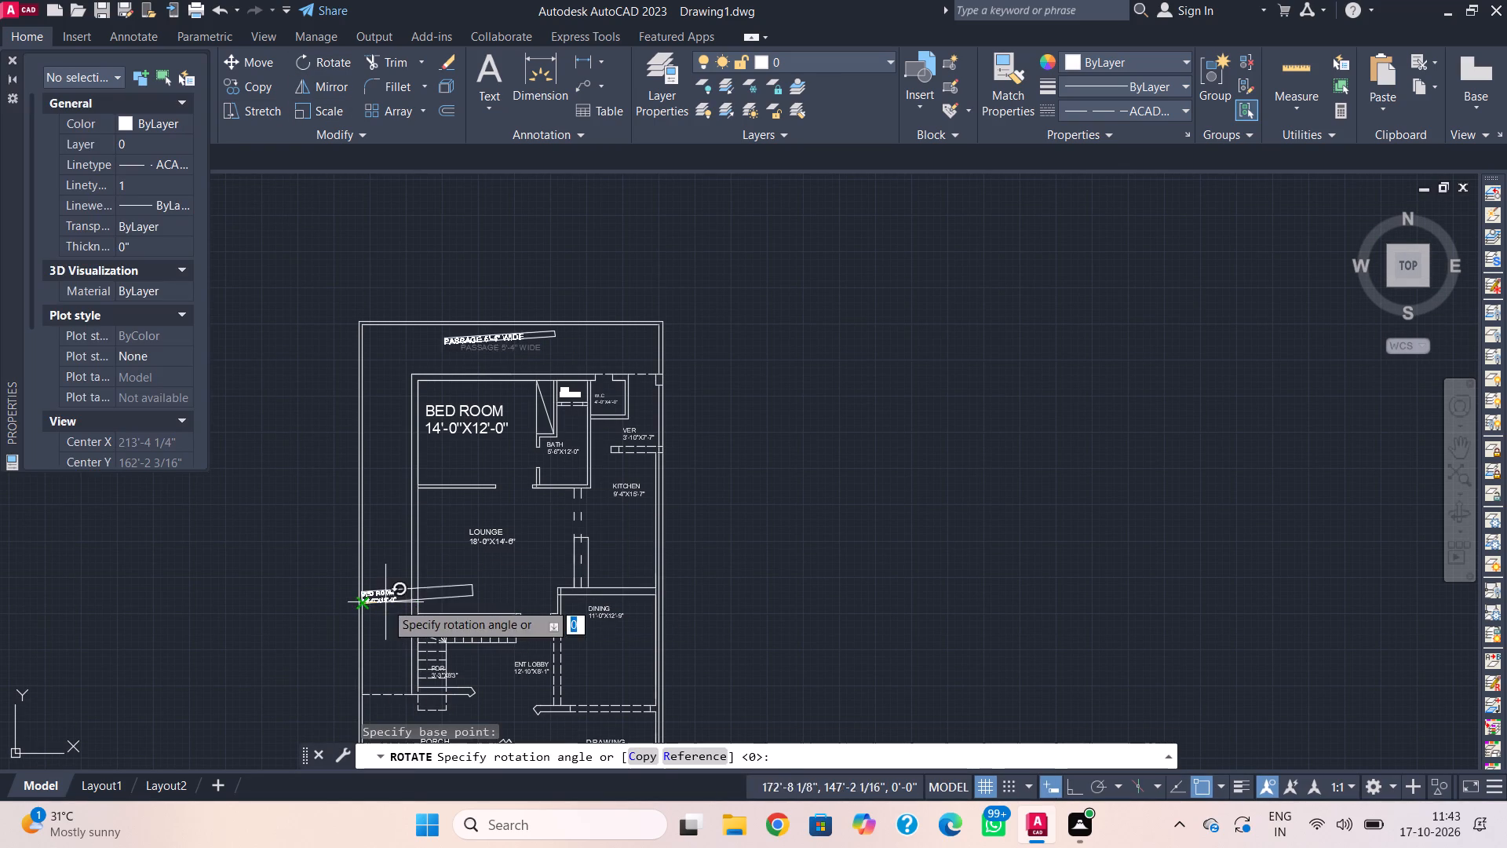
key(F8)
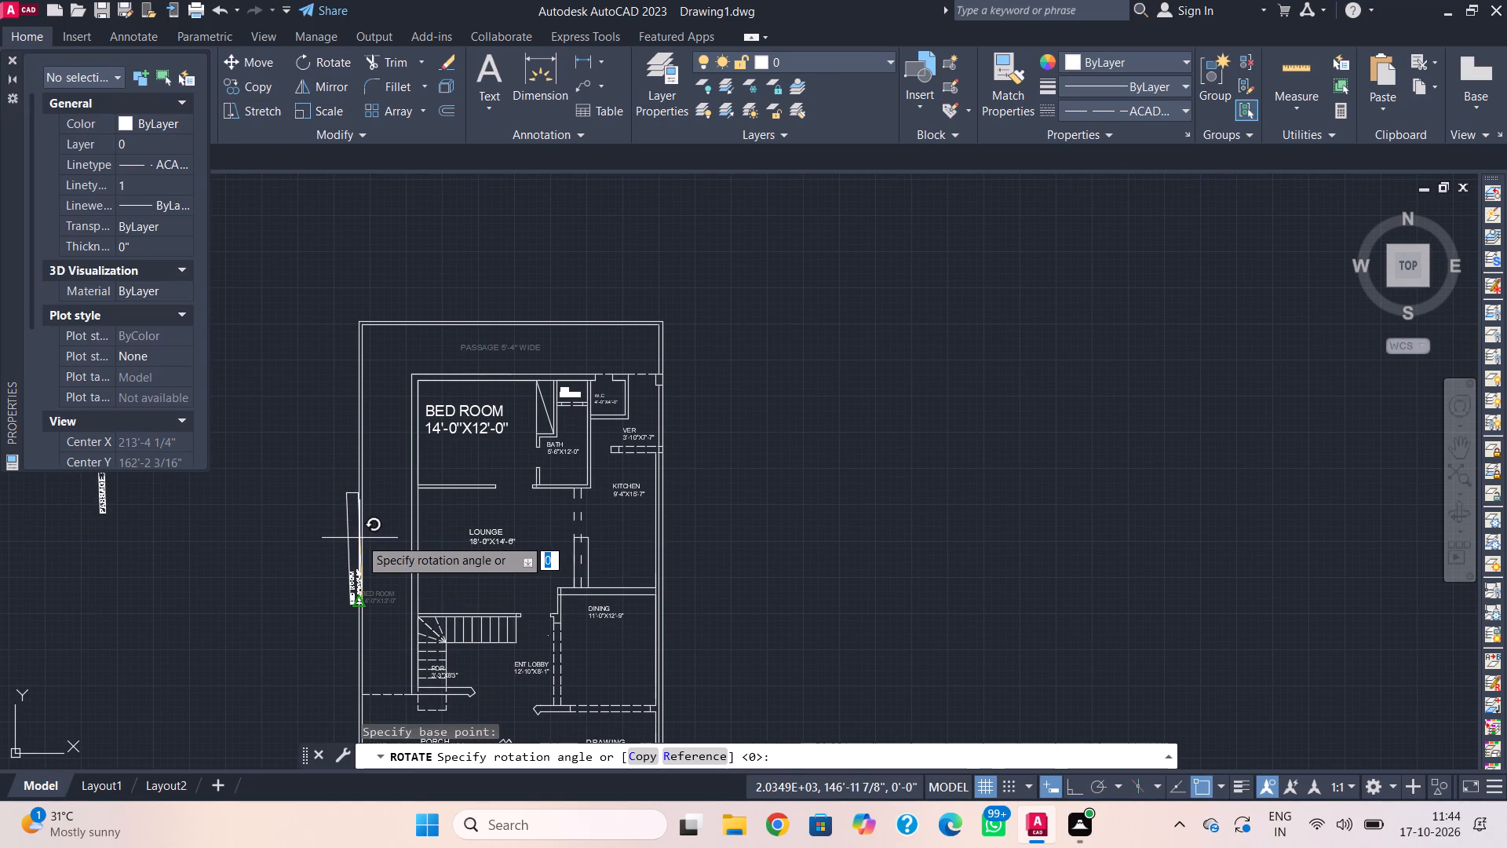
click(393, 537)
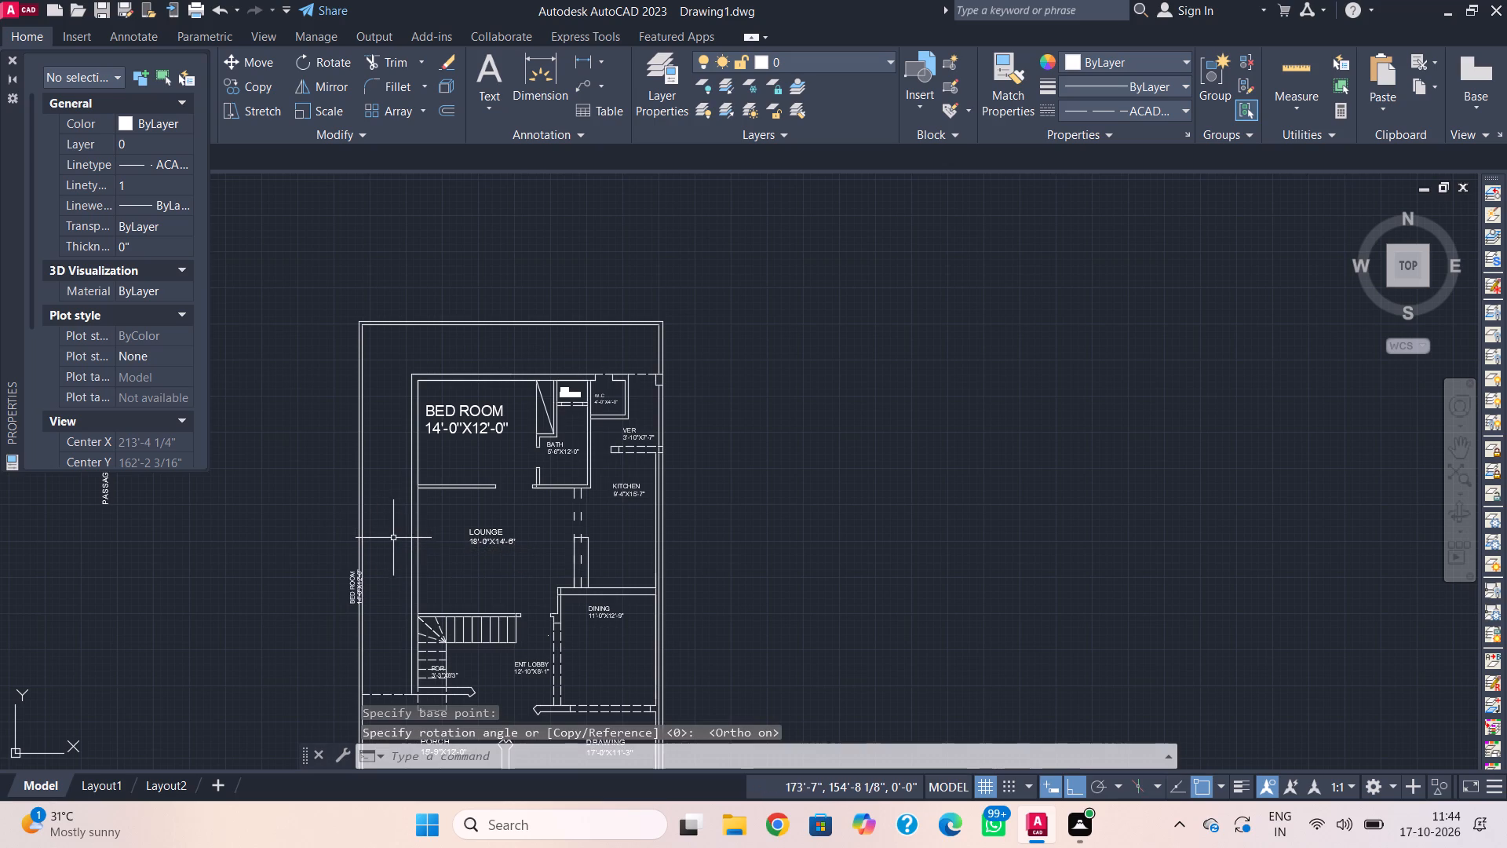
Move the vertical BED ROOM label off the west boundary wall into the side strip west of the lounge.
click(348, 603)
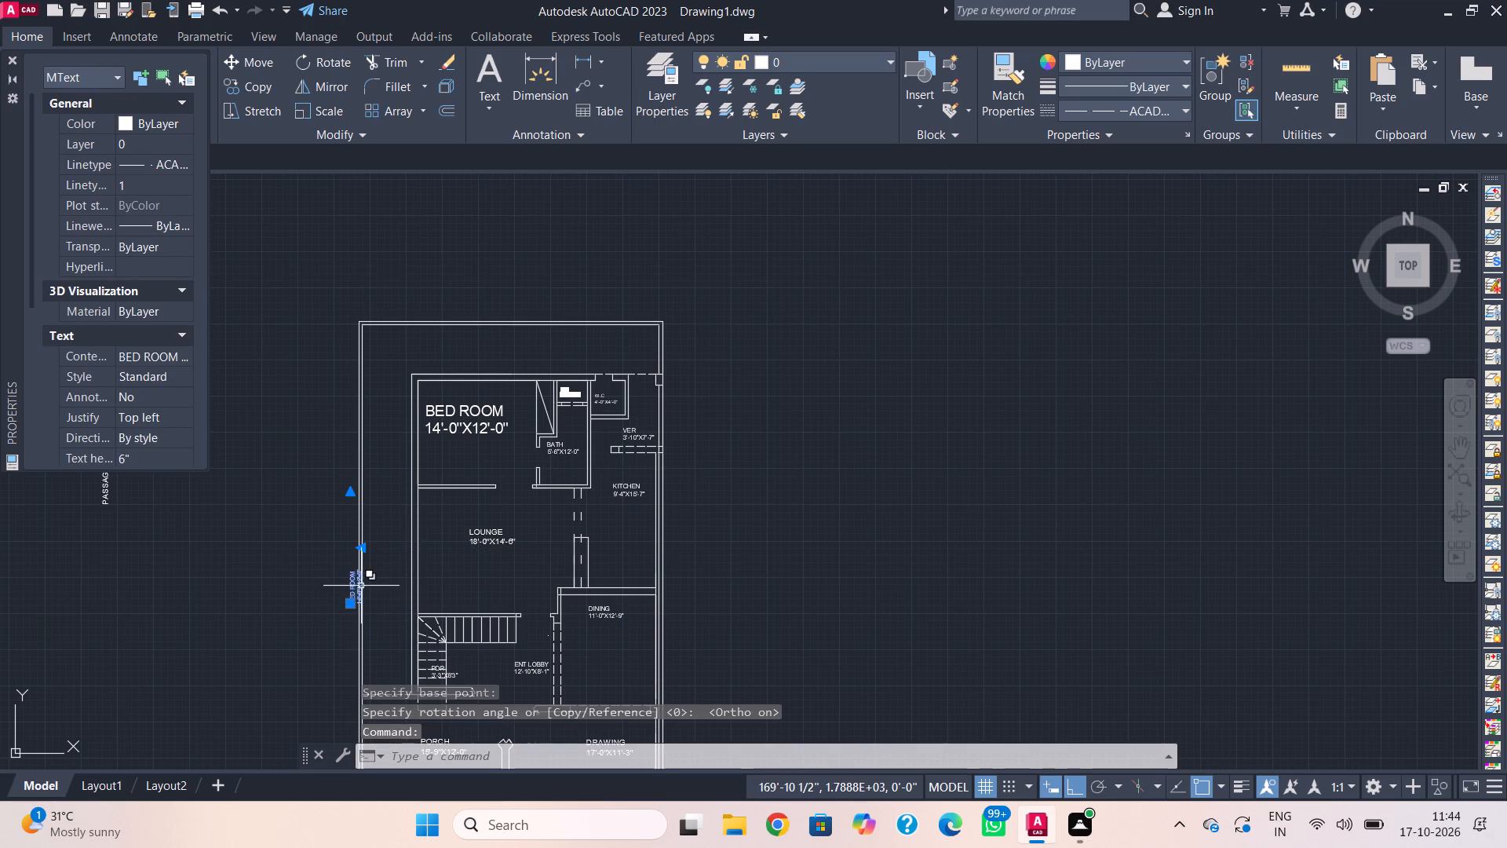
drag(361, 586, 369, 583)
click(401, 653)
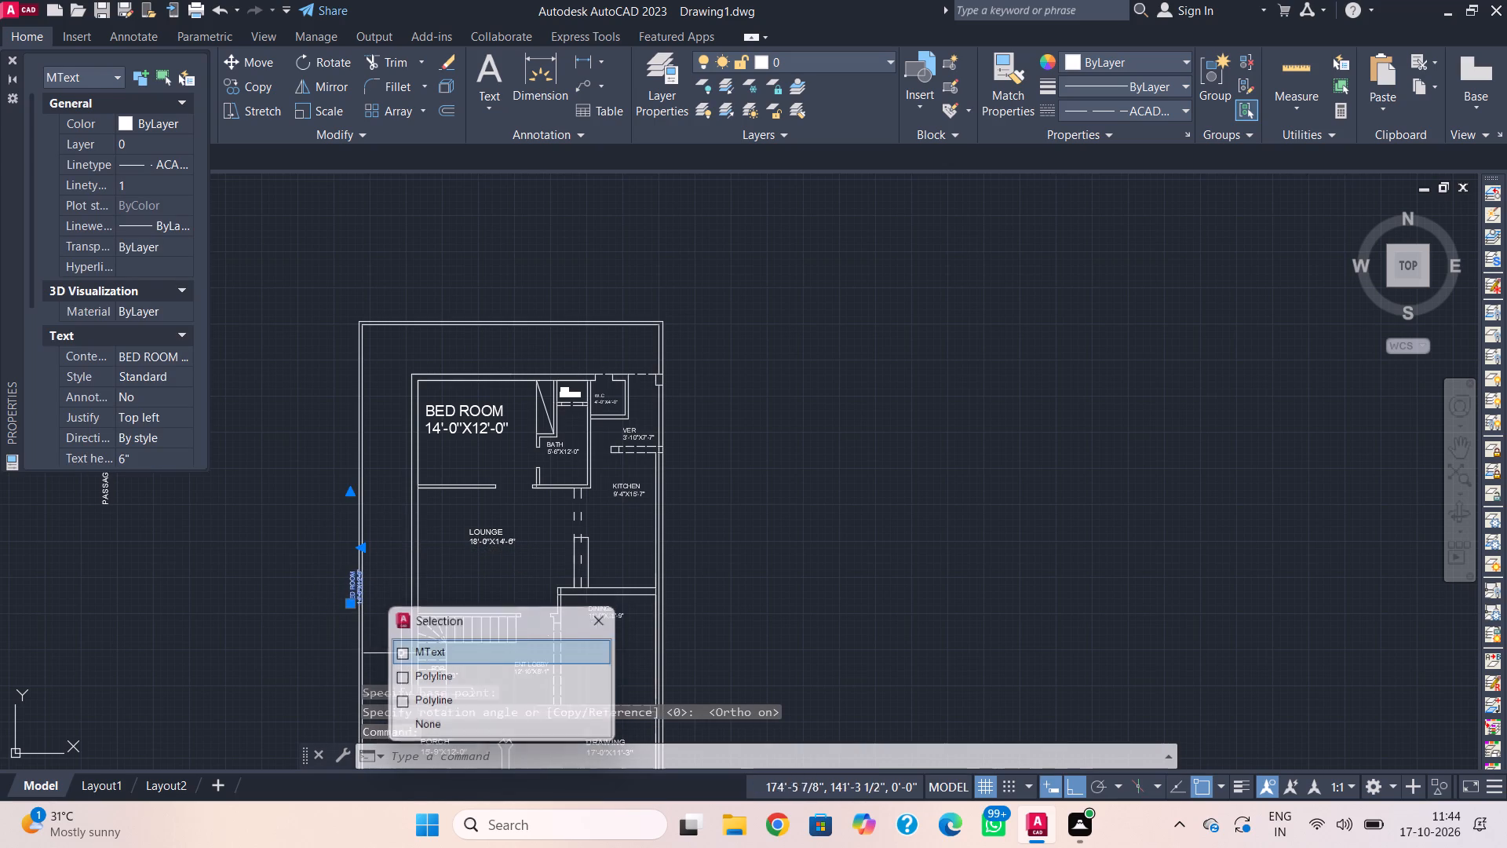
click(350, 587)
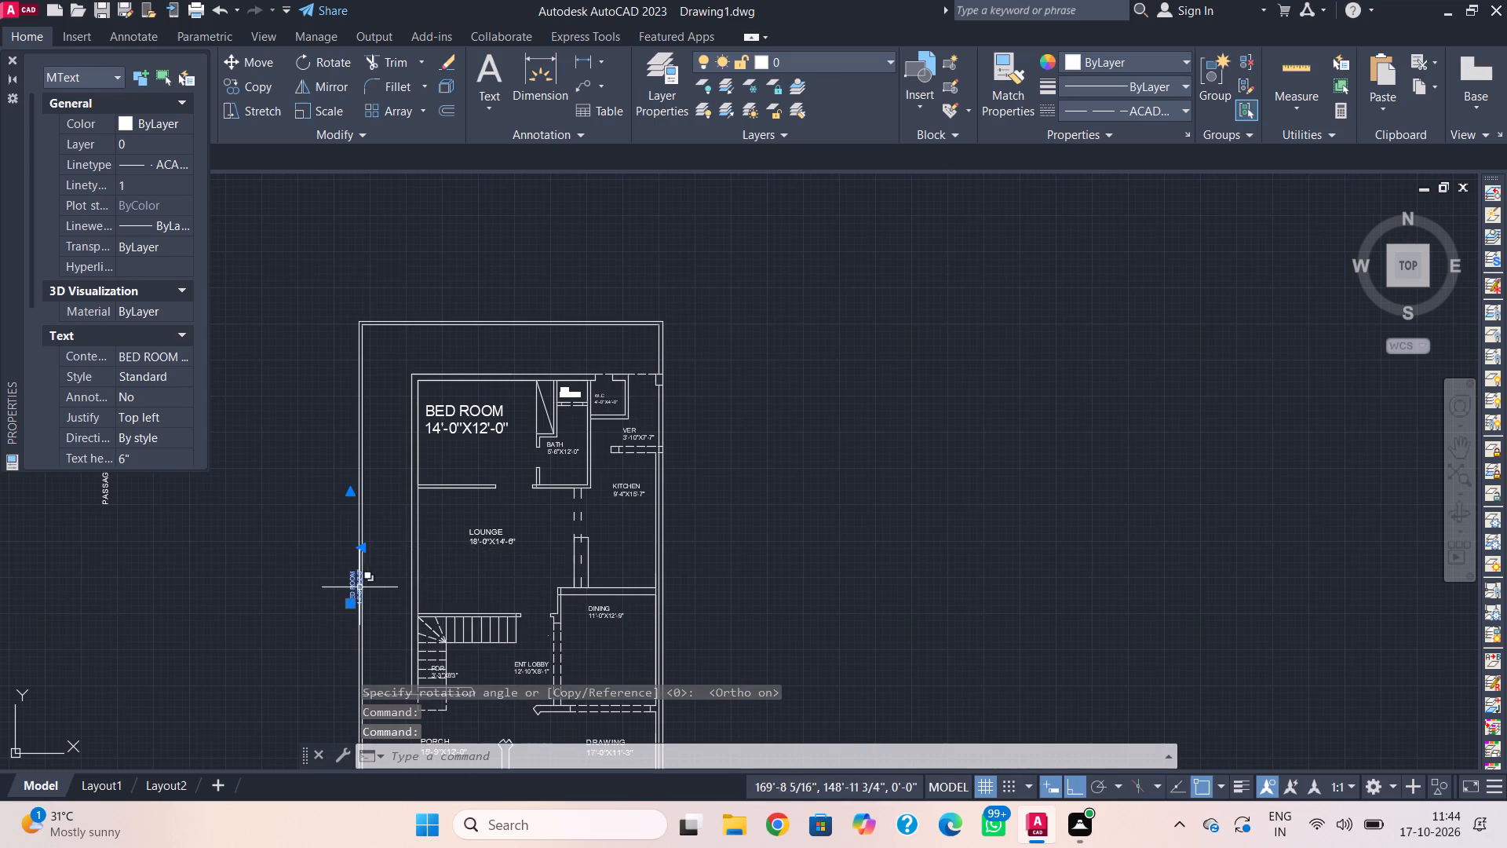
drag(356, 585, 369, 577)
click(392, 650)
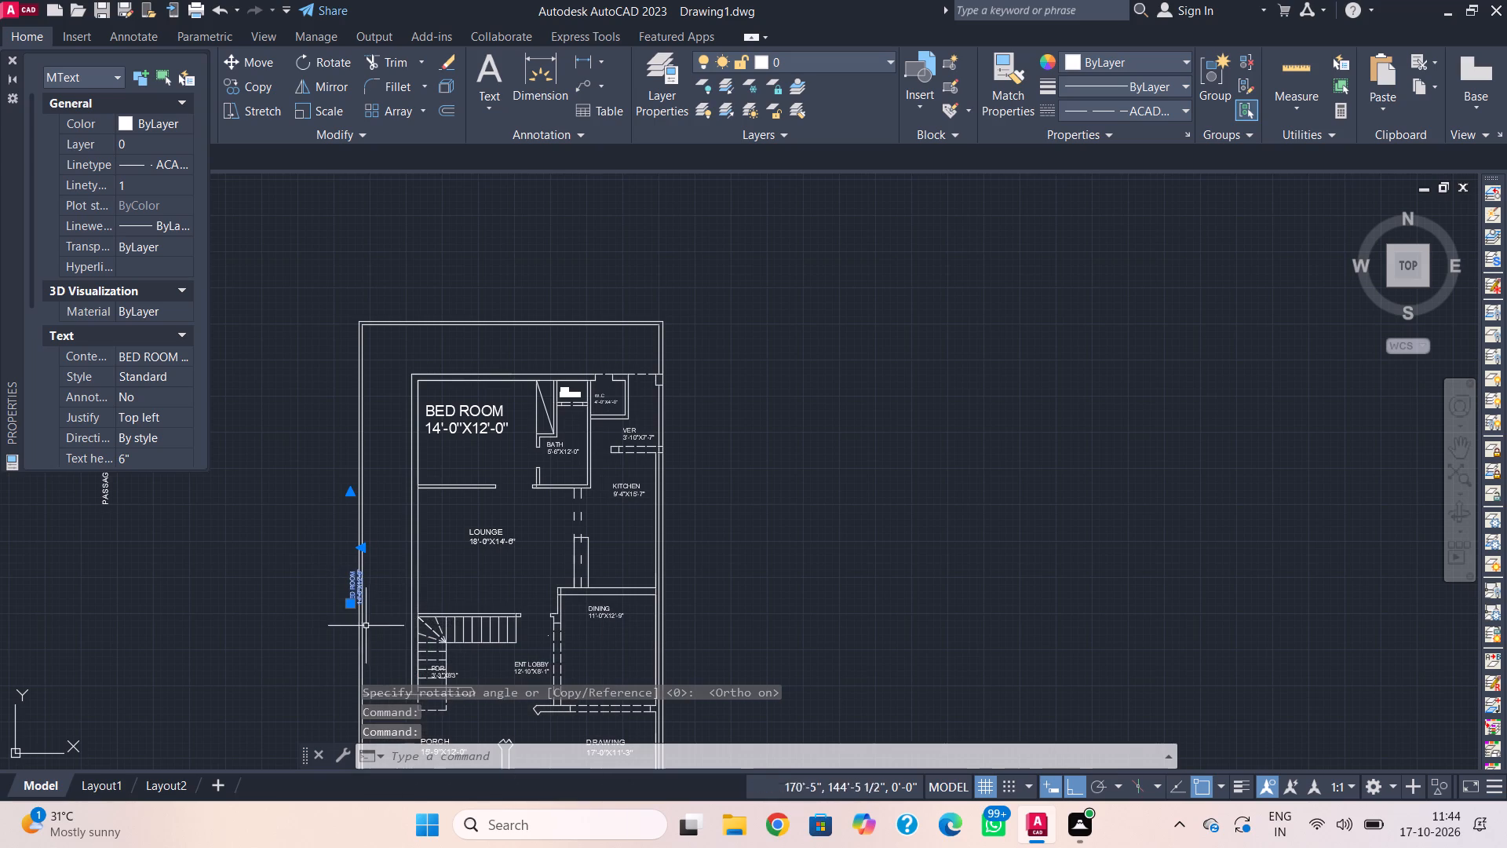
drag(343, 591, 374, 578)
key(Escape)
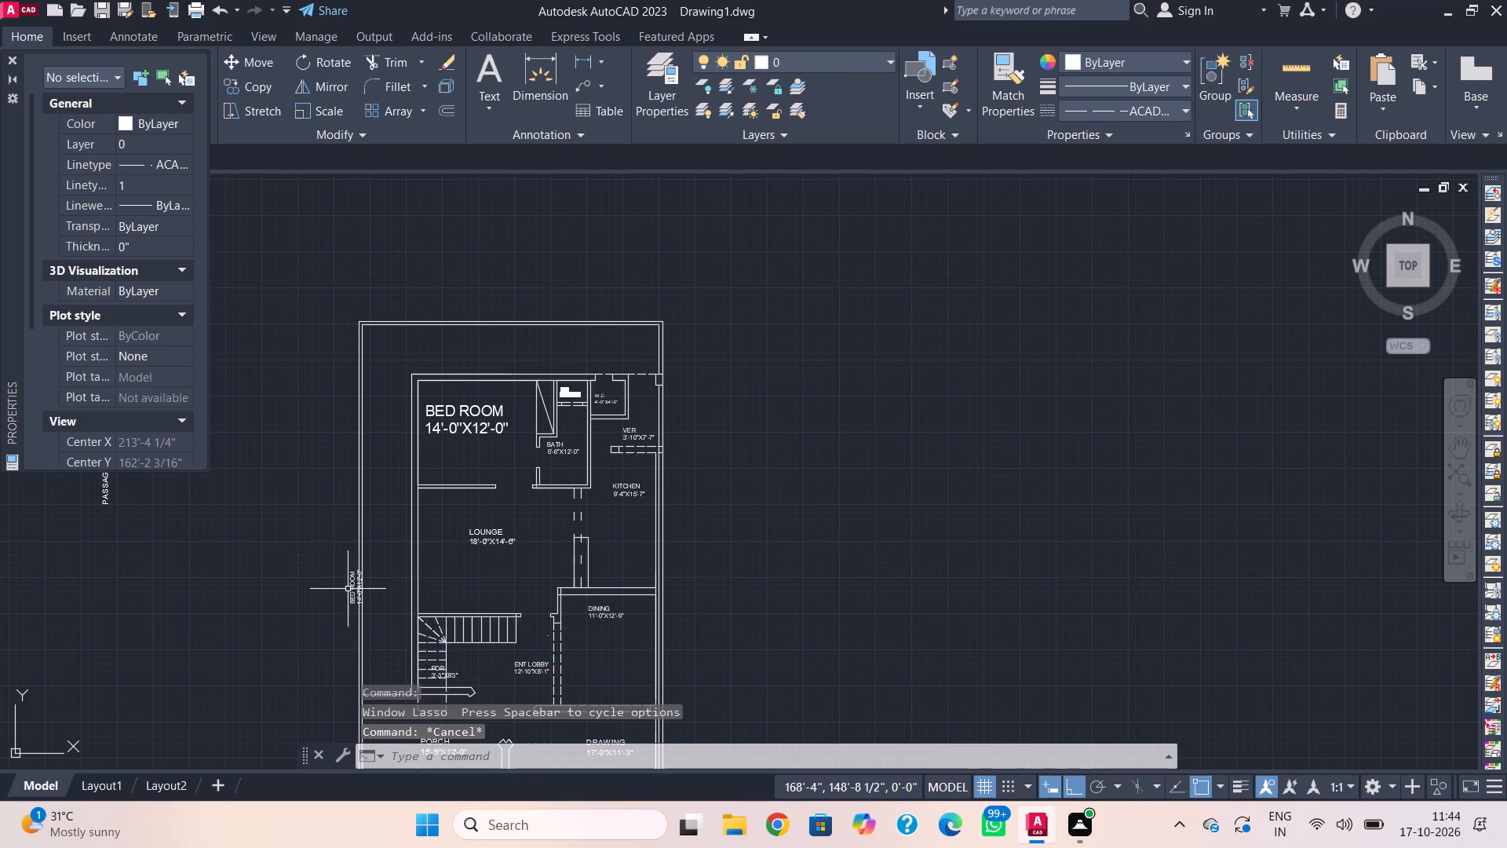
click(356, 591)
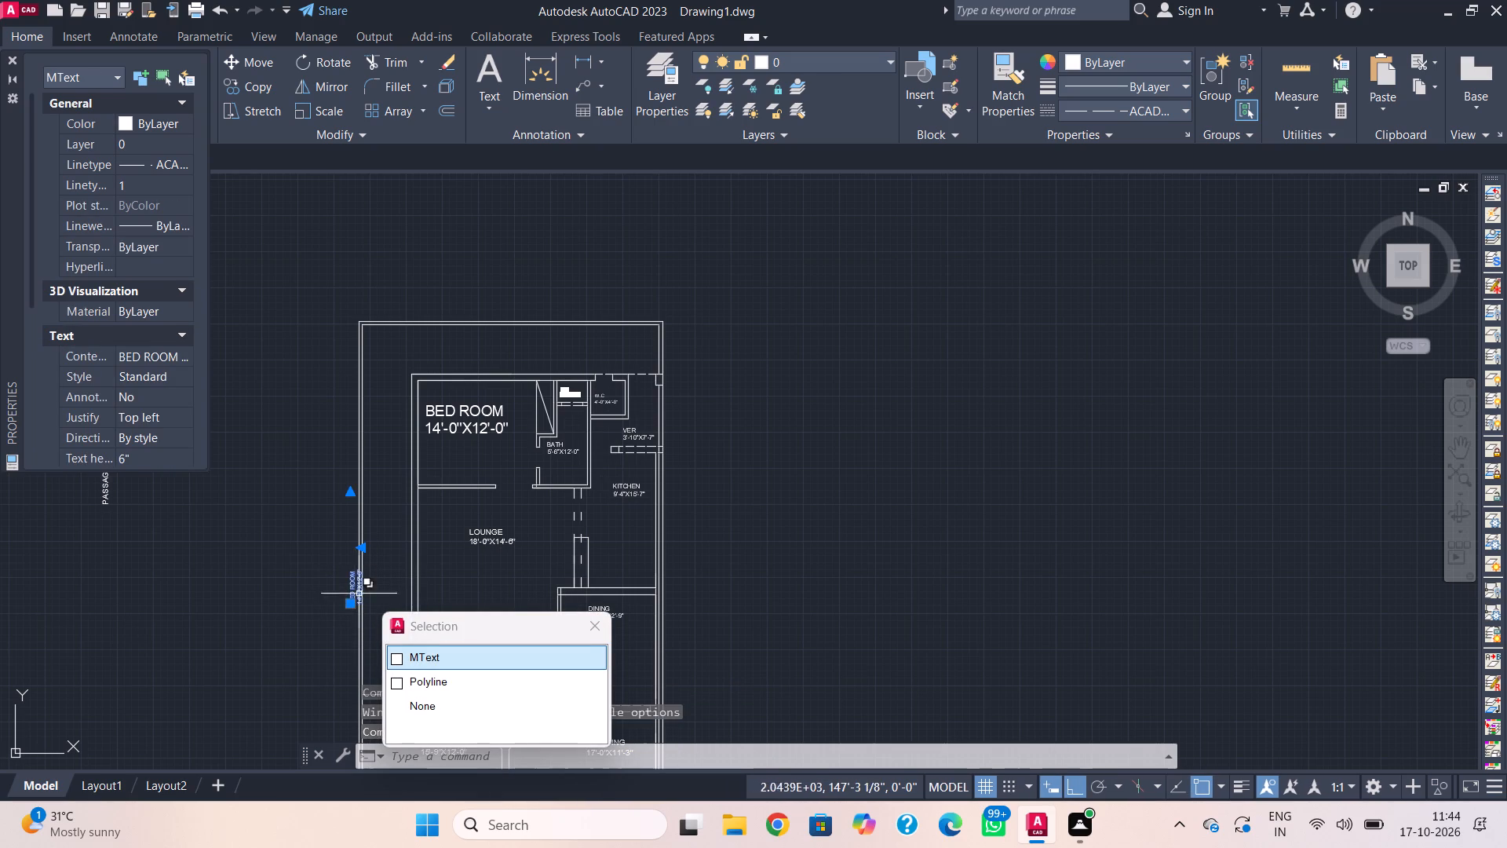
click(398, 657)
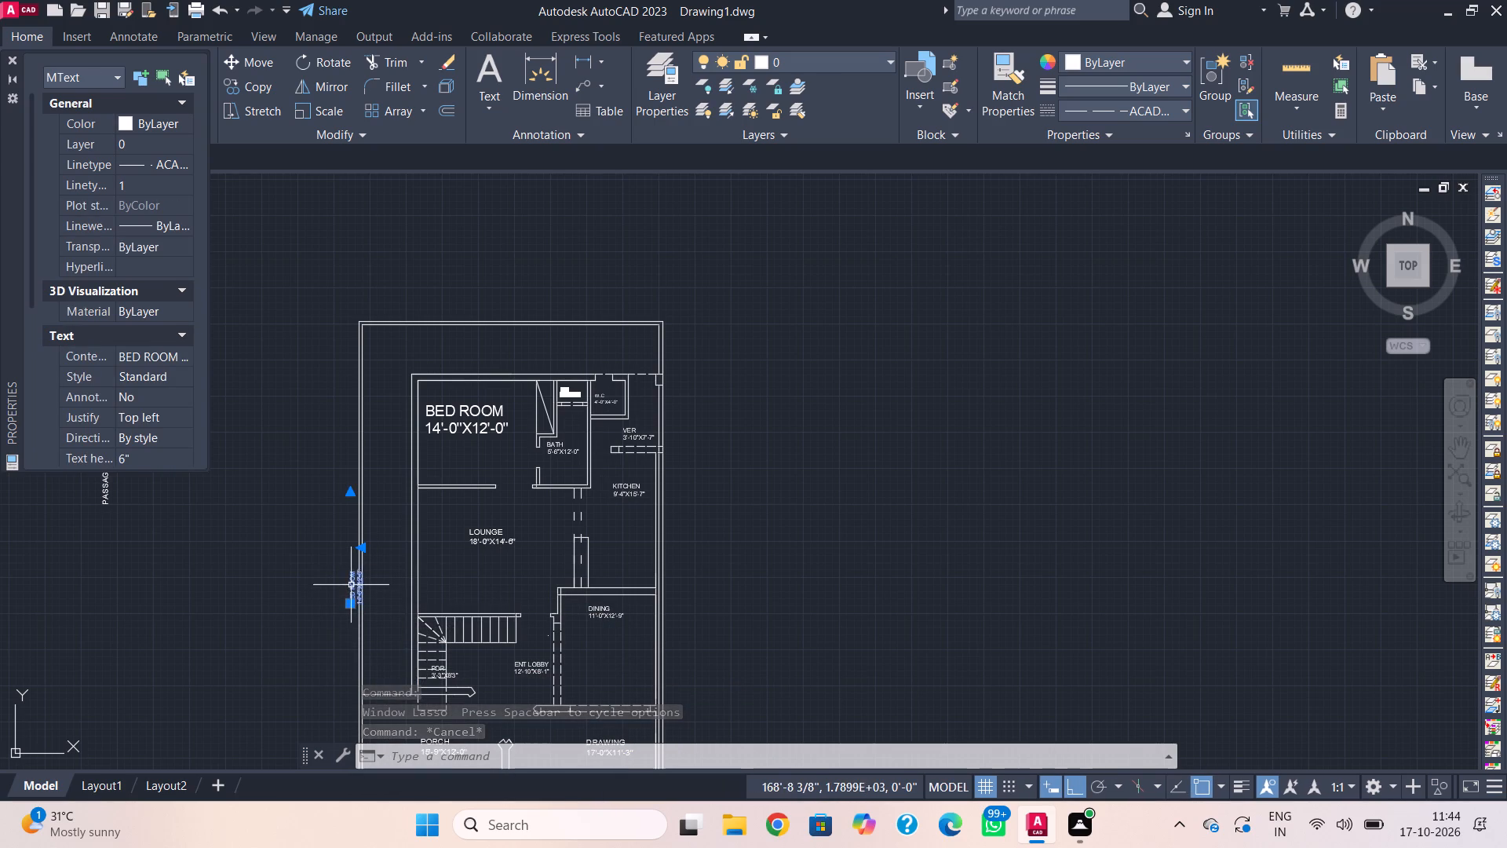
drag(351, 585, 374, 568)
click(374, 568)
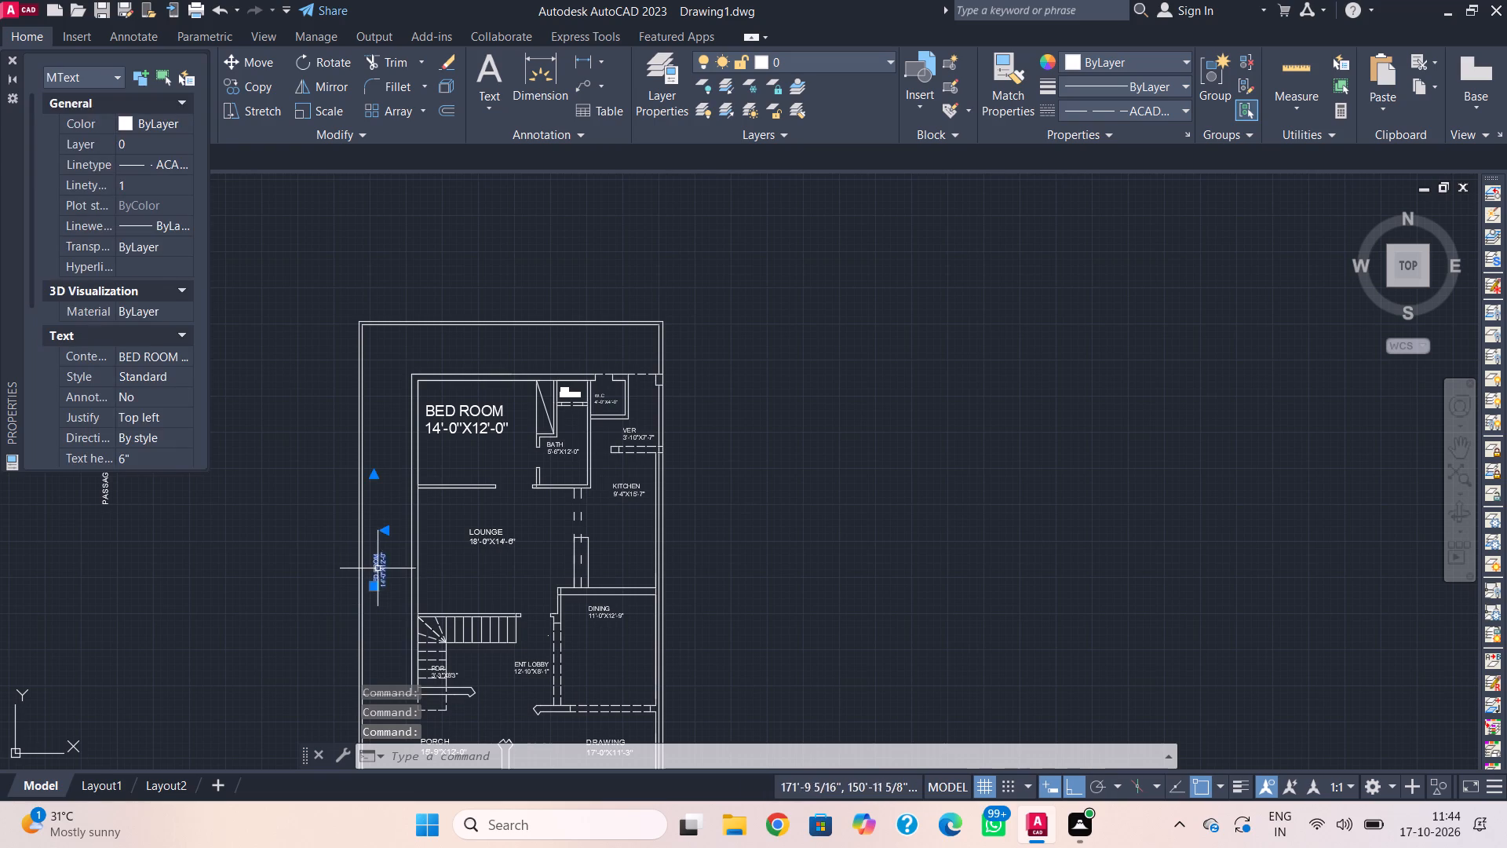
Clear the text of the vertical BED ROOM label in the west side strip and start its new text with PA.
double_click(381, 570)
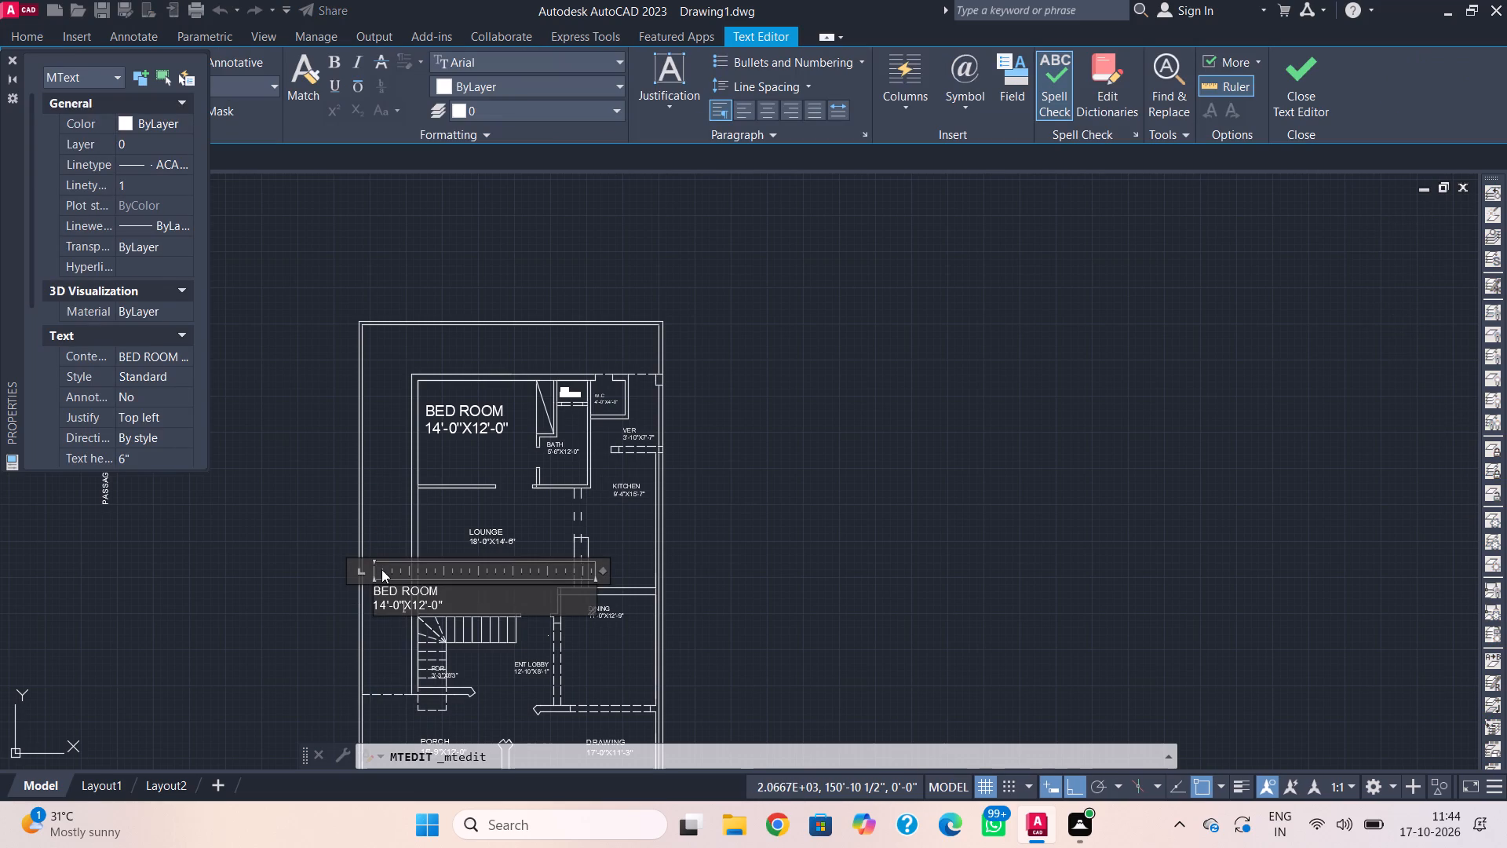
key(Right)
key(Right)
key(Right)
key(Right)
key(Right)
key(Right)
key(Right)
key(Right)
key(Right)
key(Right)
key(Right)
key(BackSpace)
key(BackSpace)
key(BackSpace)
key(BackSpace)
key(BackSpace)
key(BackSpace)
key(BackSpace)
key(BackSpace)
key(BackSpace)
key(BackSpace)
key(BackSpace)
key(BackSpace)
key(BackSpace)
key(BackSpace)
key(BackSpace)
key(BackSpace)
key(BackSpace)
key(BackSpace)
key(BackSpace)
key(BackSpace)
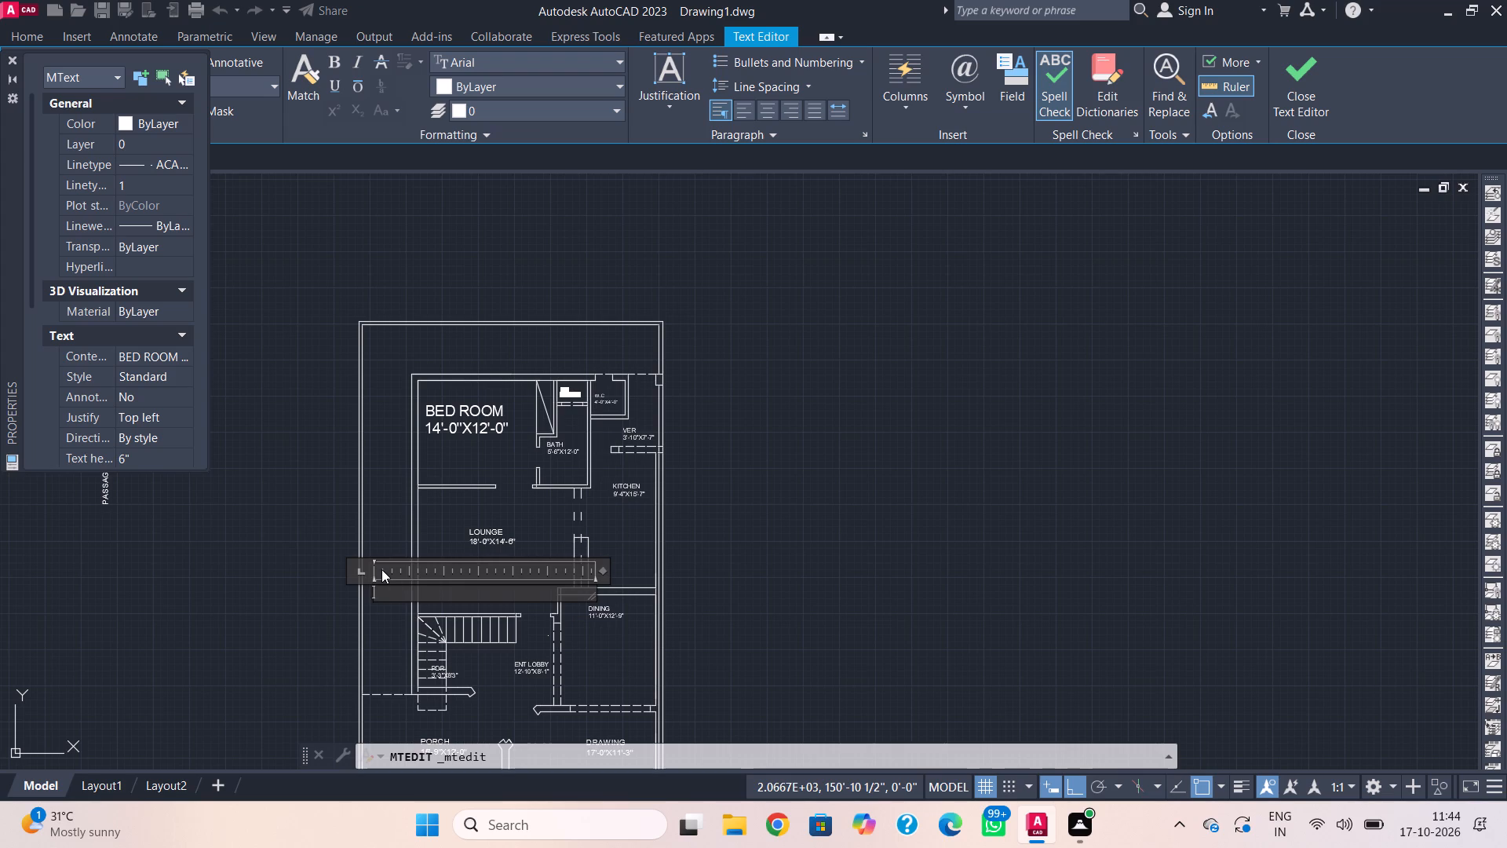
text(PA)
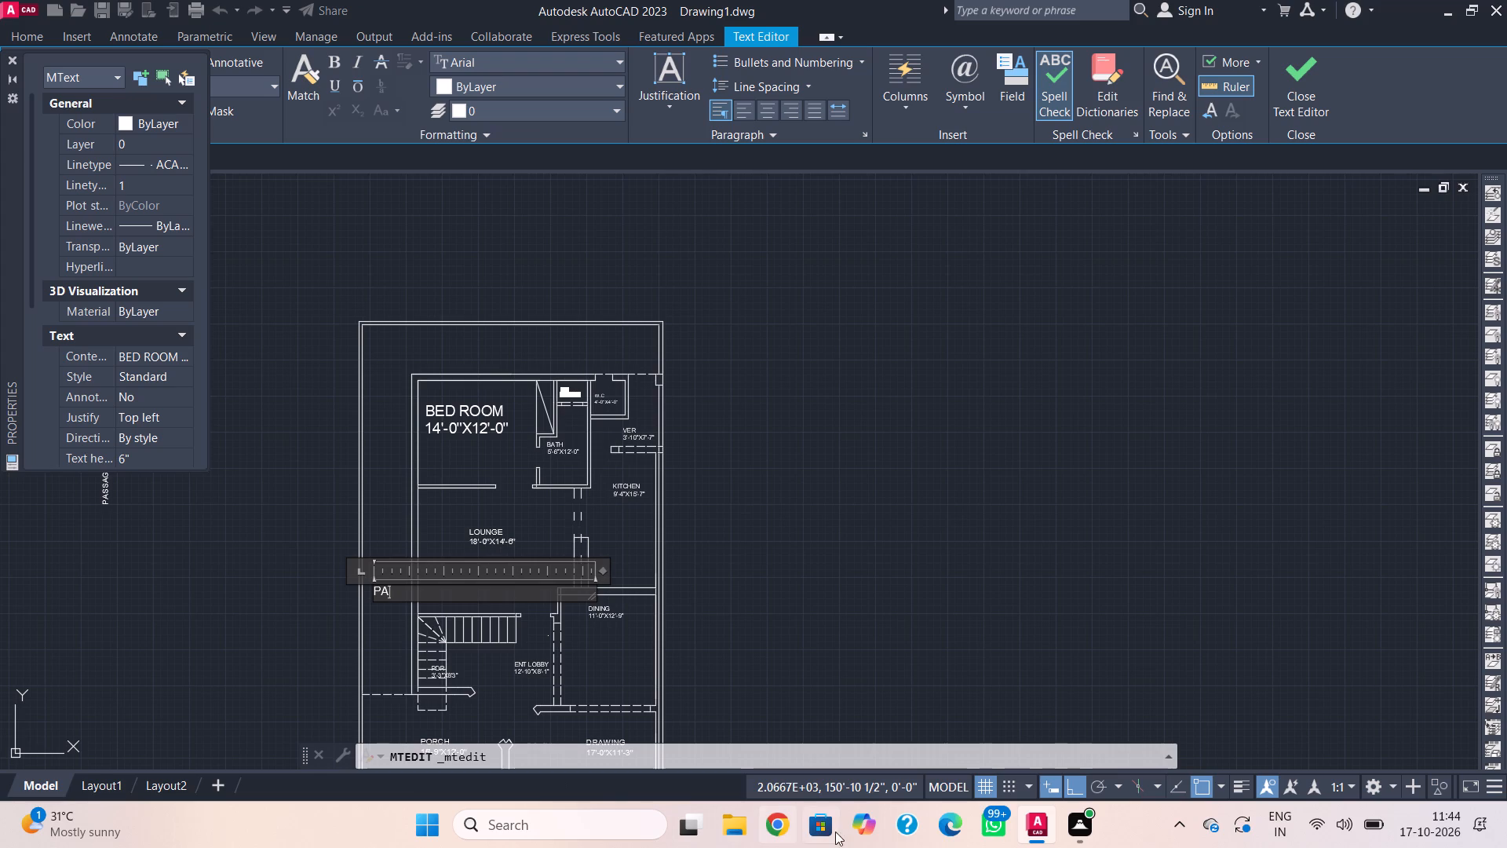
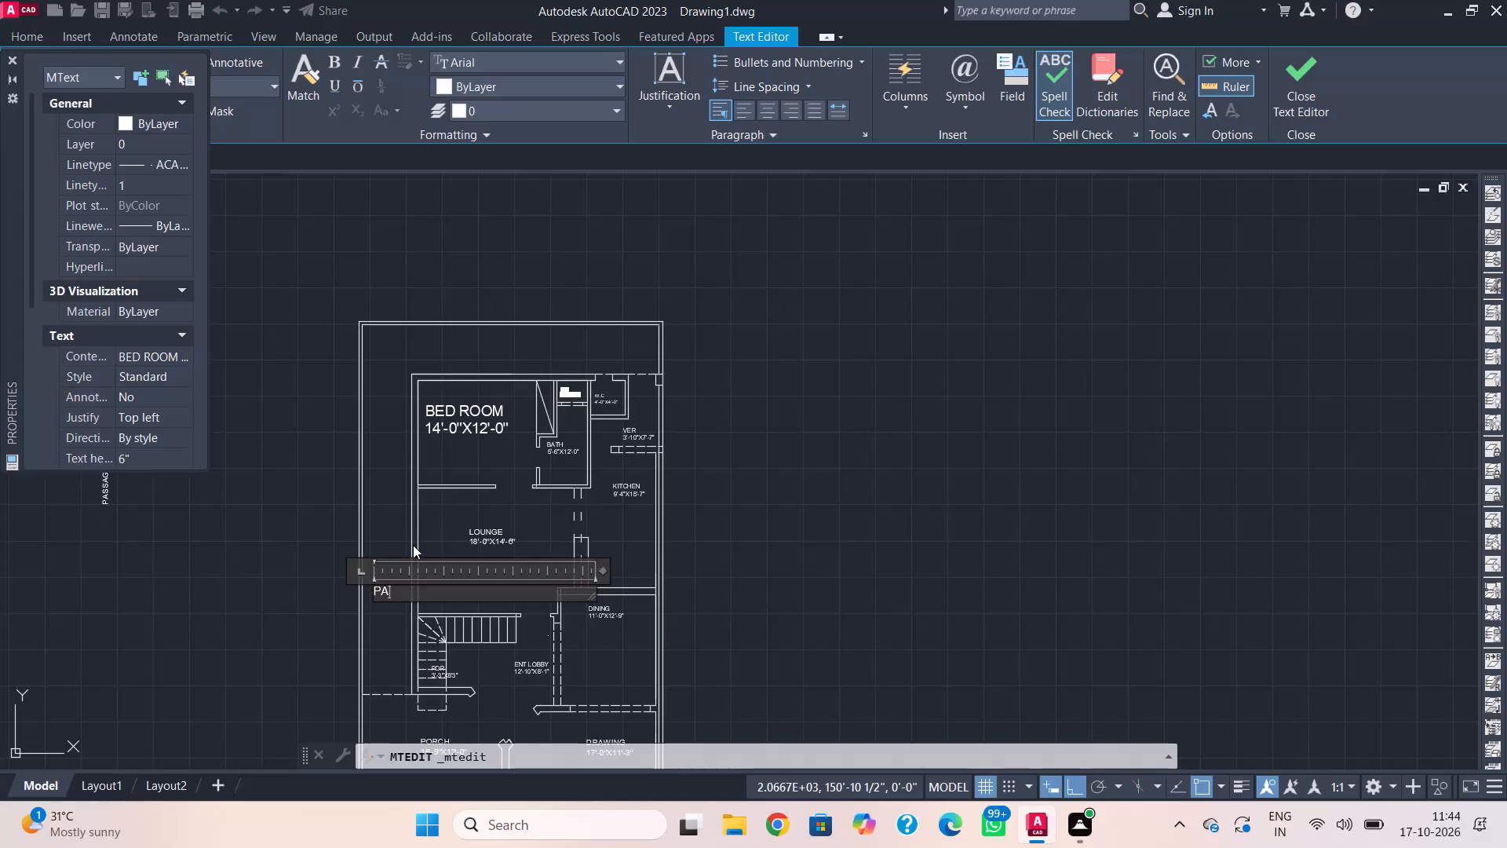
Complete the replacement text of the vertical label in the side passage beside the lounge as PASSAGE 5'-4" WIDE.
text(SSA)
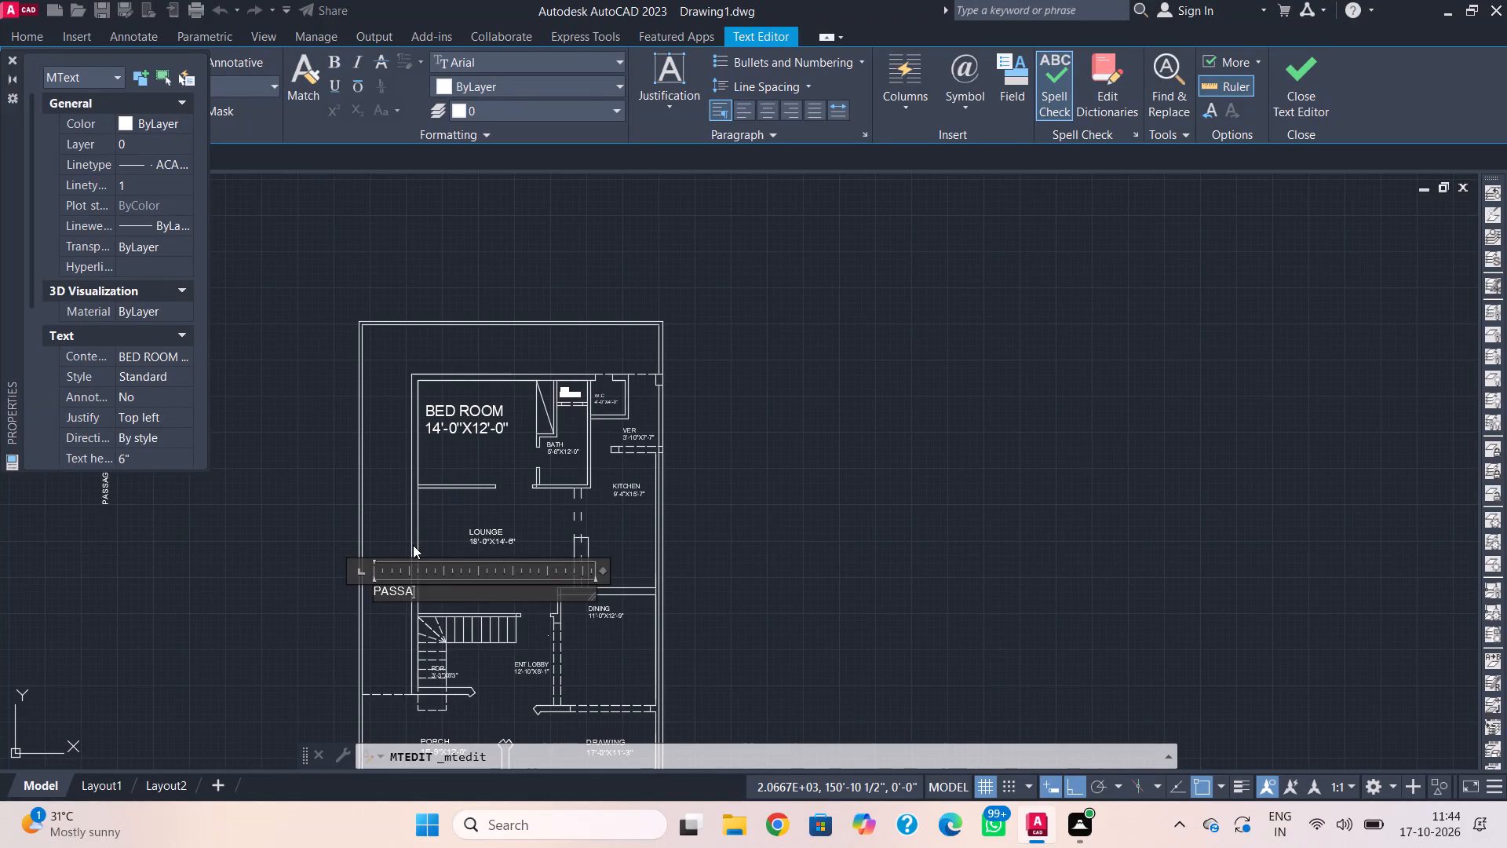
text(GE)
key(space)
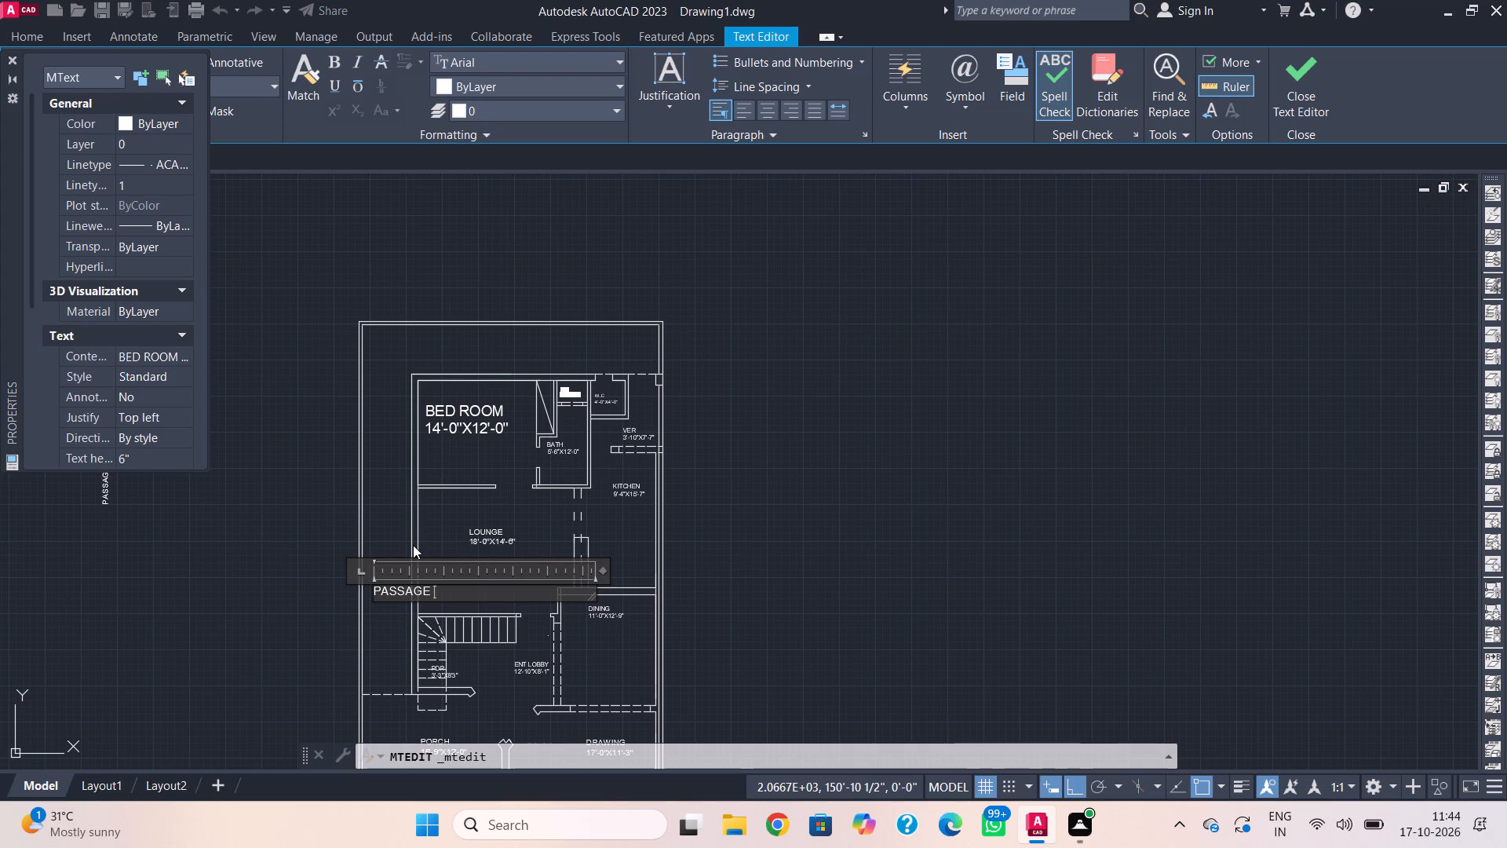
key(5)
key(apostrophe)
key(minus)
key(4)
key(shift+quotedbl)
key(c)
key(BackSpace)
key(space)
text(WIDE)
key(space)
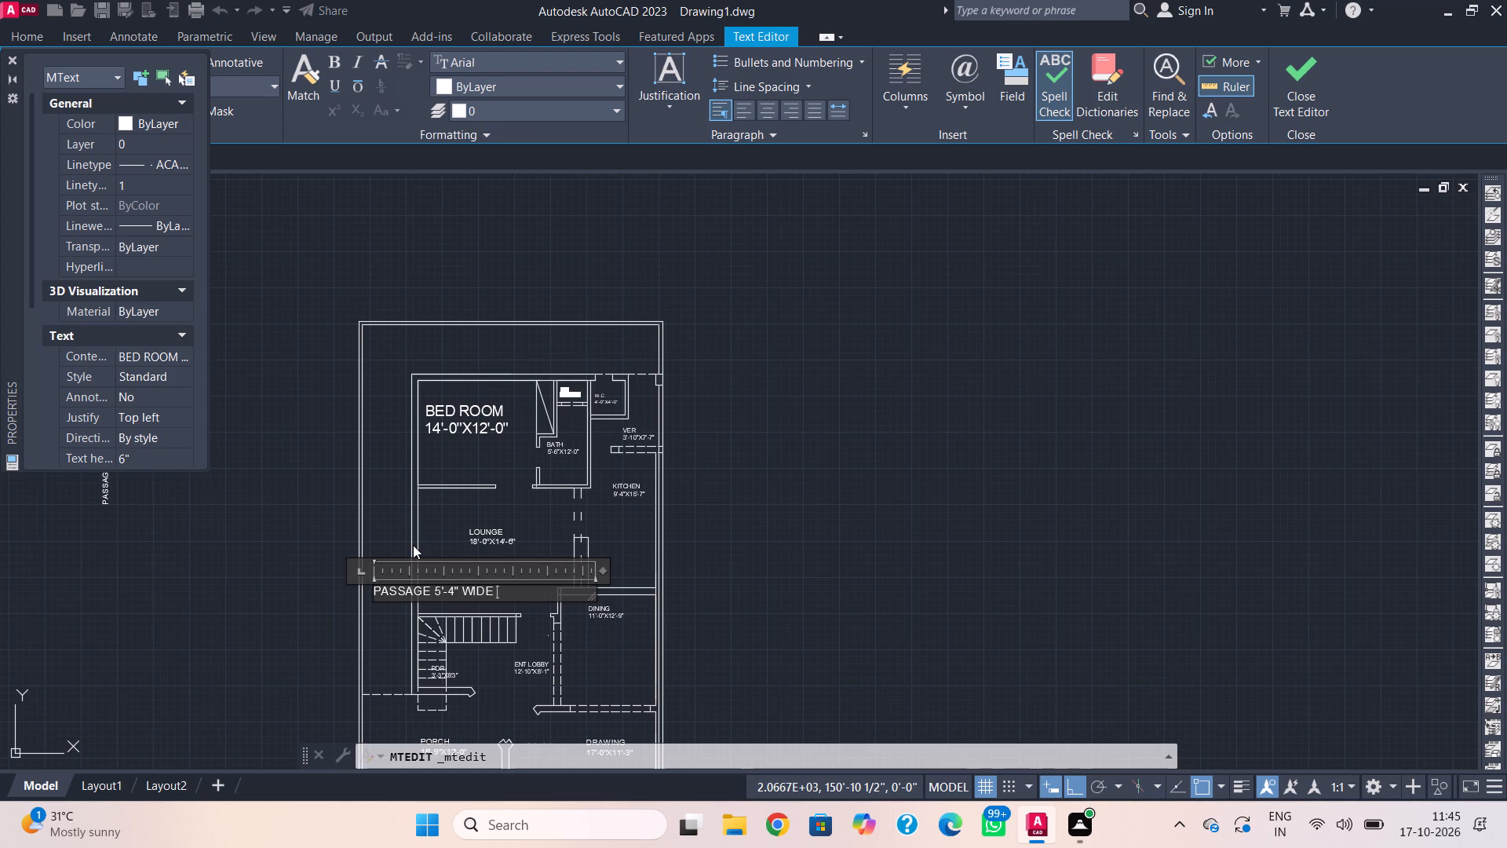
click(825, 482)
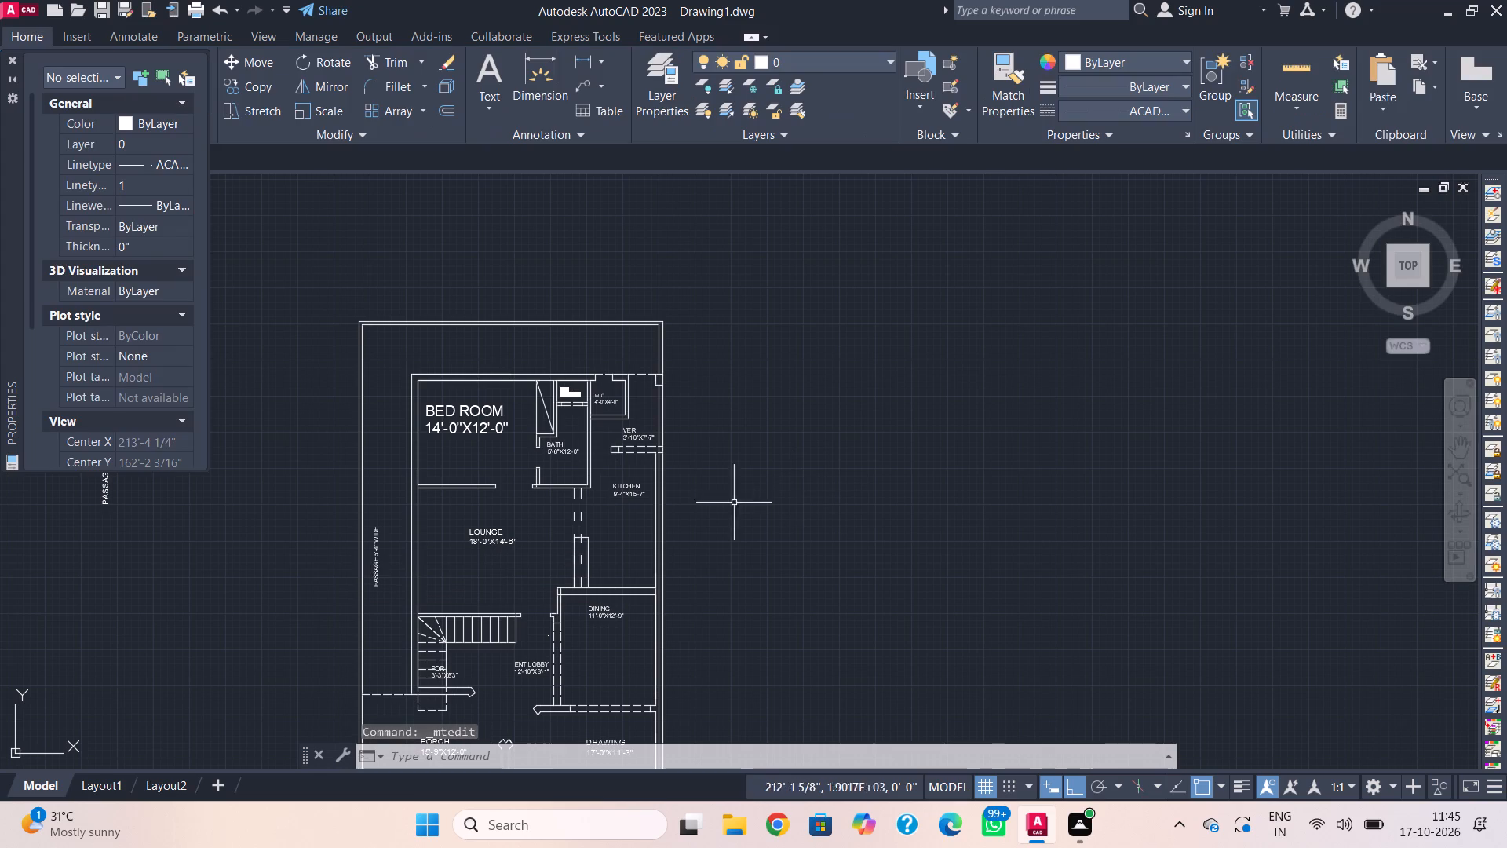
Set the text height of the PASSAGE 5'-4" WIDE label beside the lounge to 9".
click(377, 572)
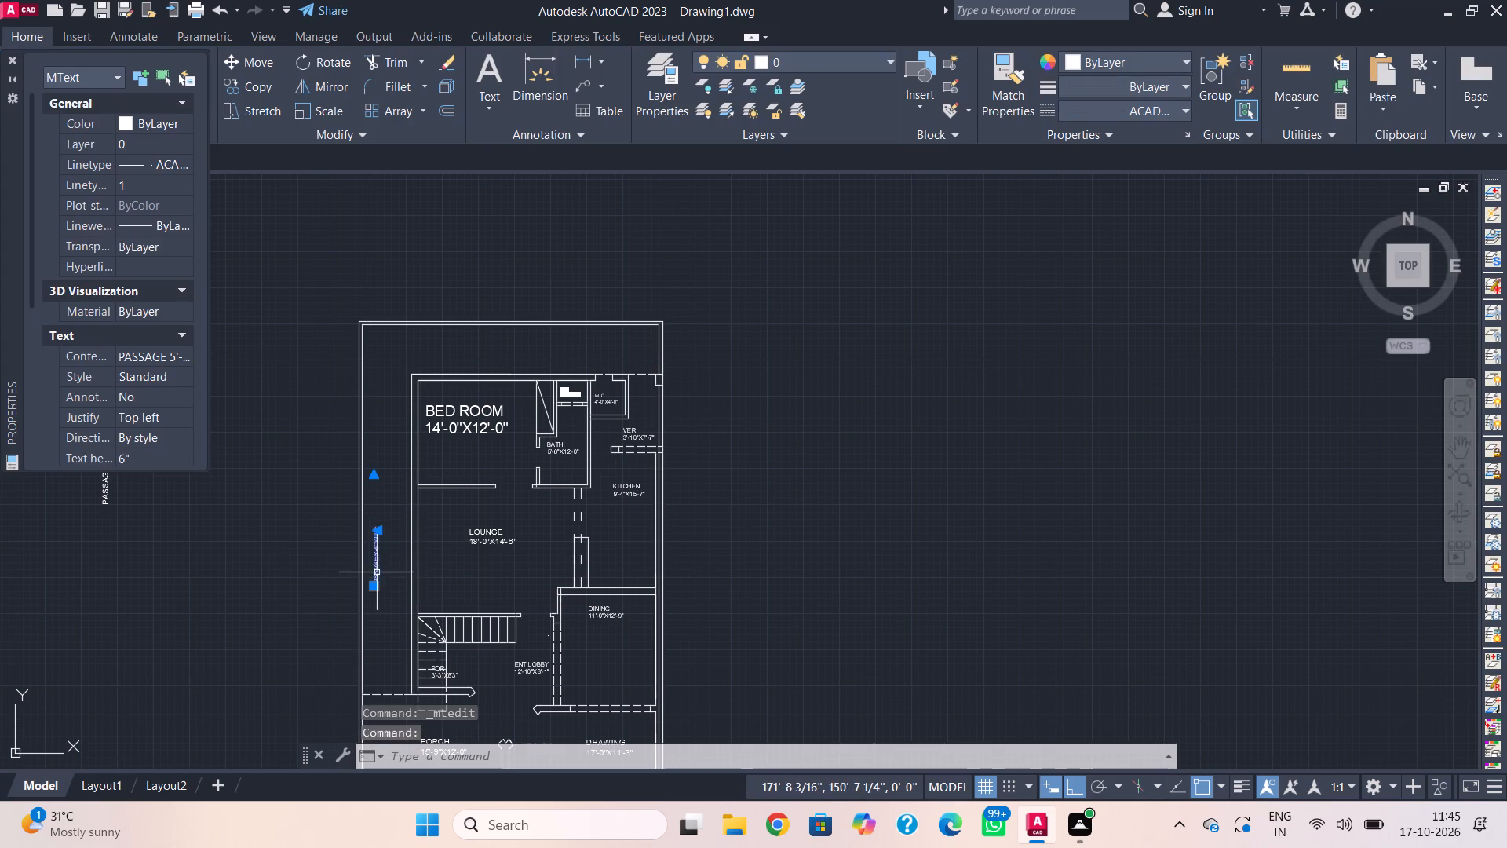
click(134, 455)
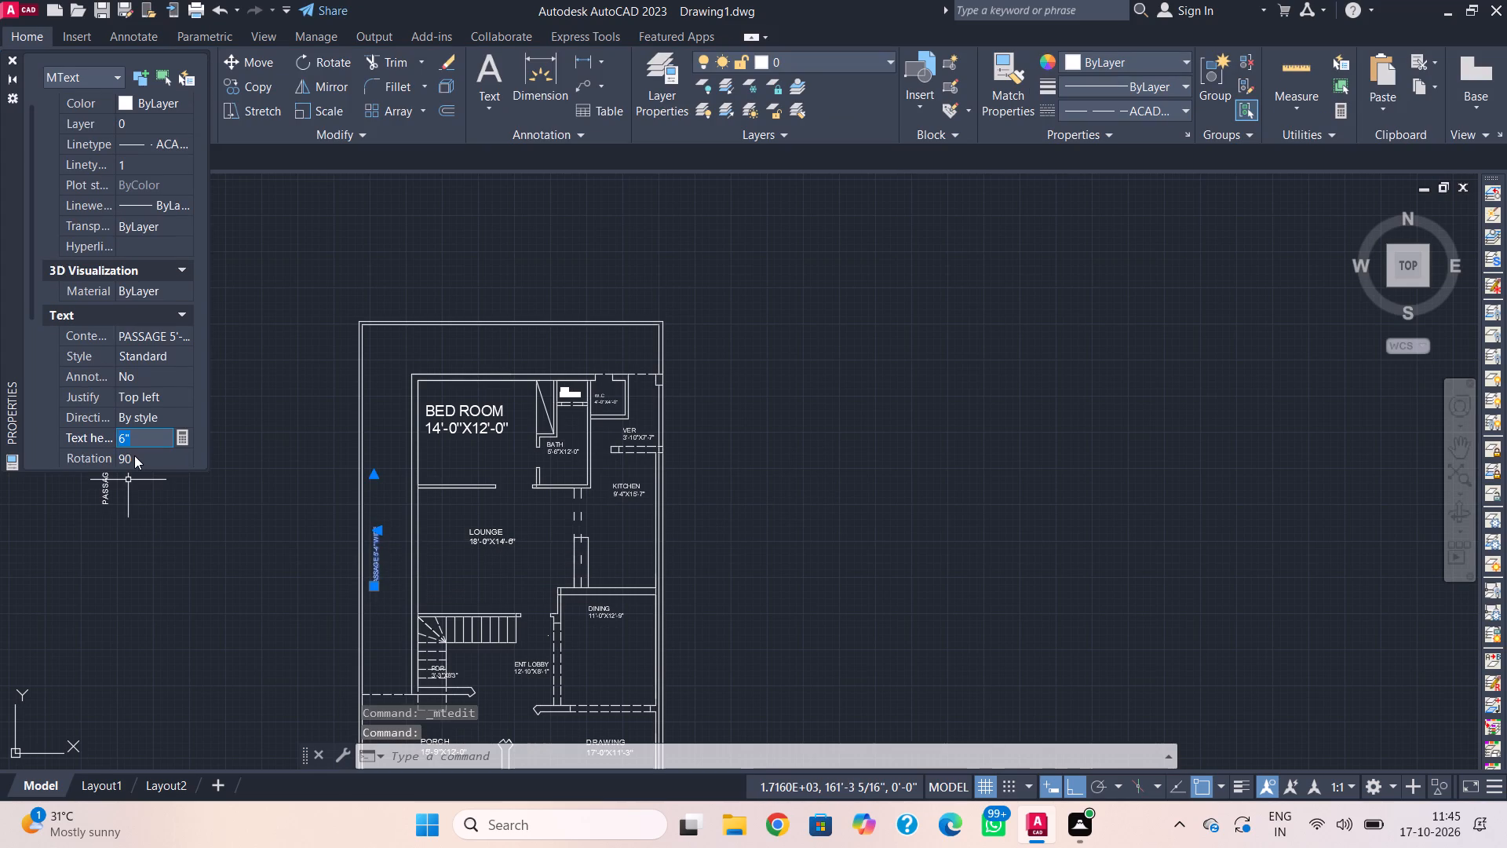
text(9")
key(Return)
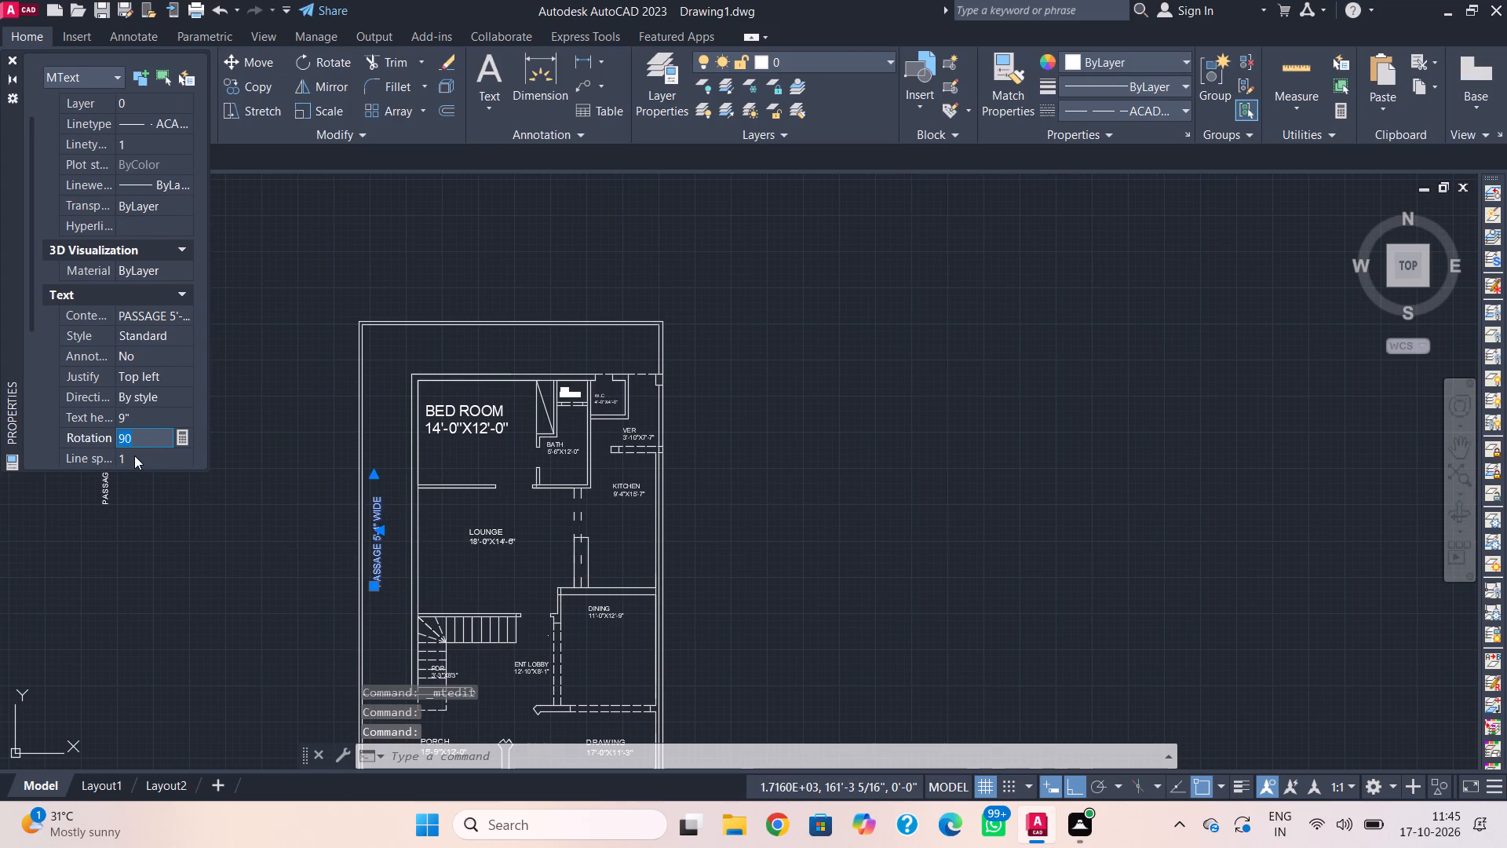
click(173, 539)
key(Escape)
key(Escape)
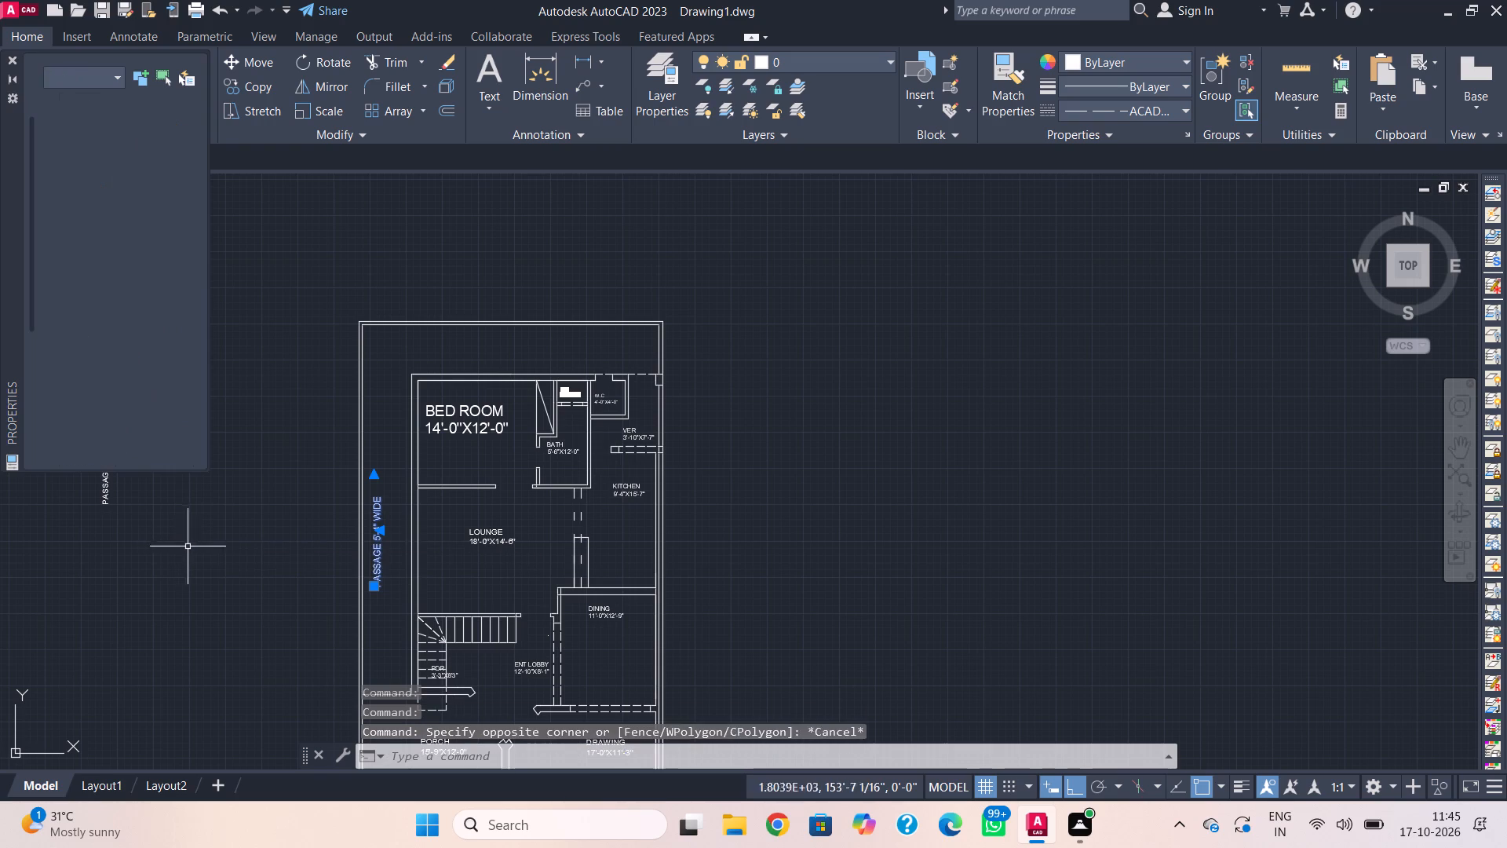
Move the PASSAGE 5'-4" WIDE label slightly toward the house wall, nearer the middle of the passage.
click(379, 583)
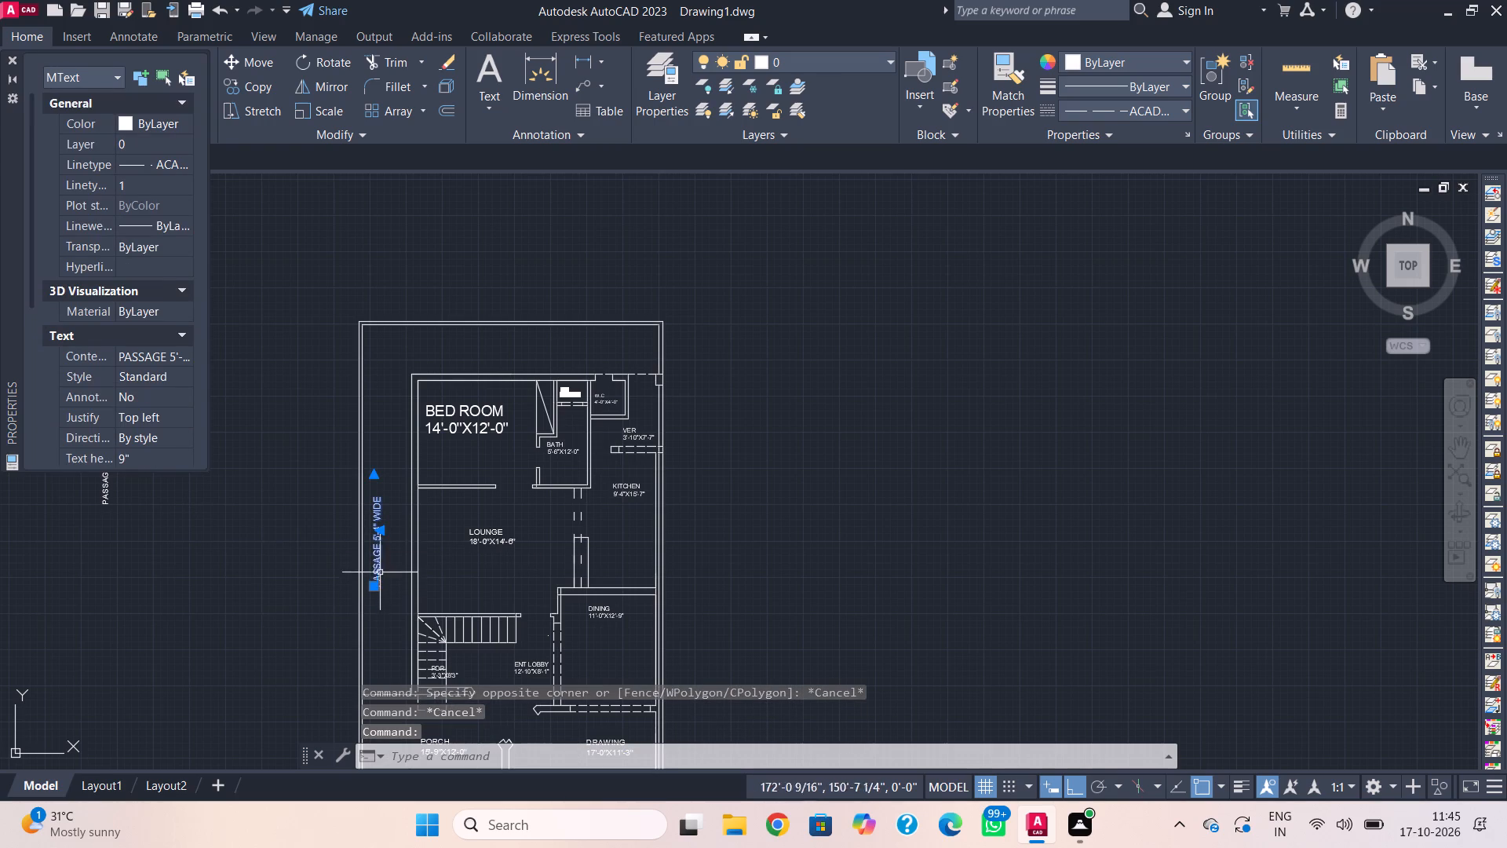
drag(378, 560, 385, 559)
key(Escape)
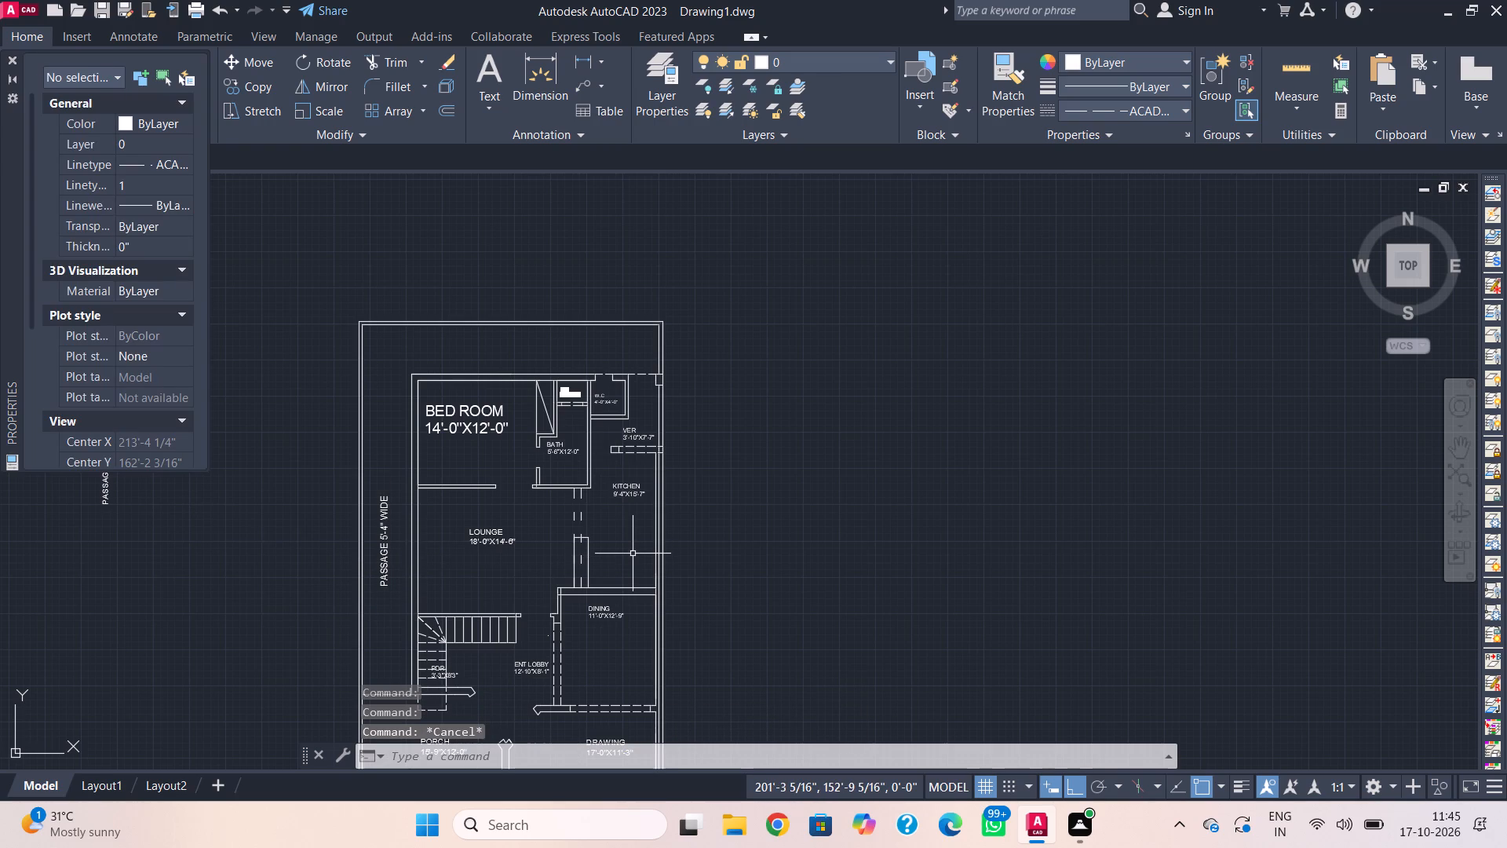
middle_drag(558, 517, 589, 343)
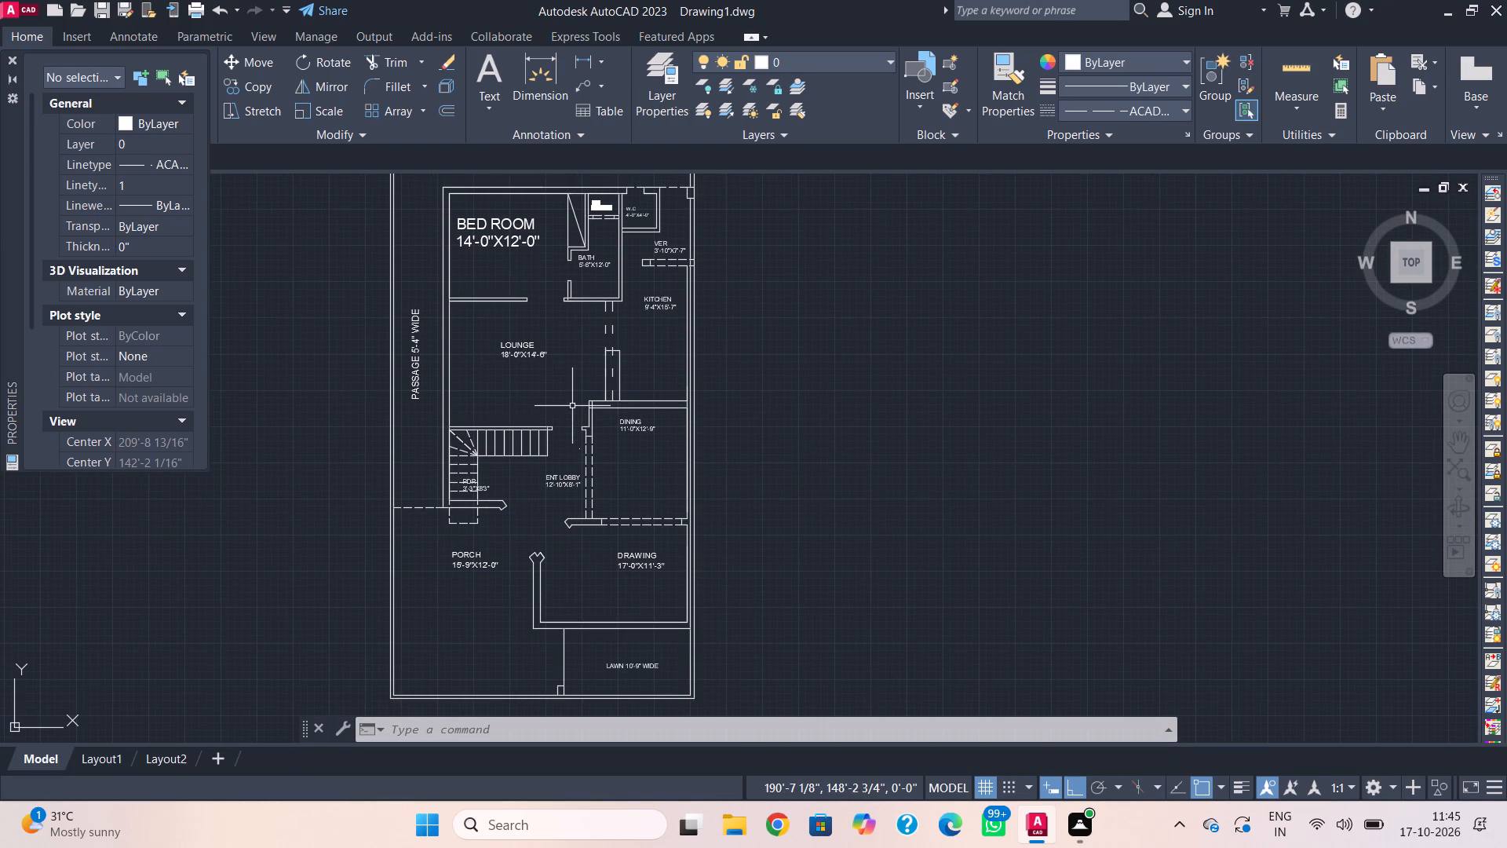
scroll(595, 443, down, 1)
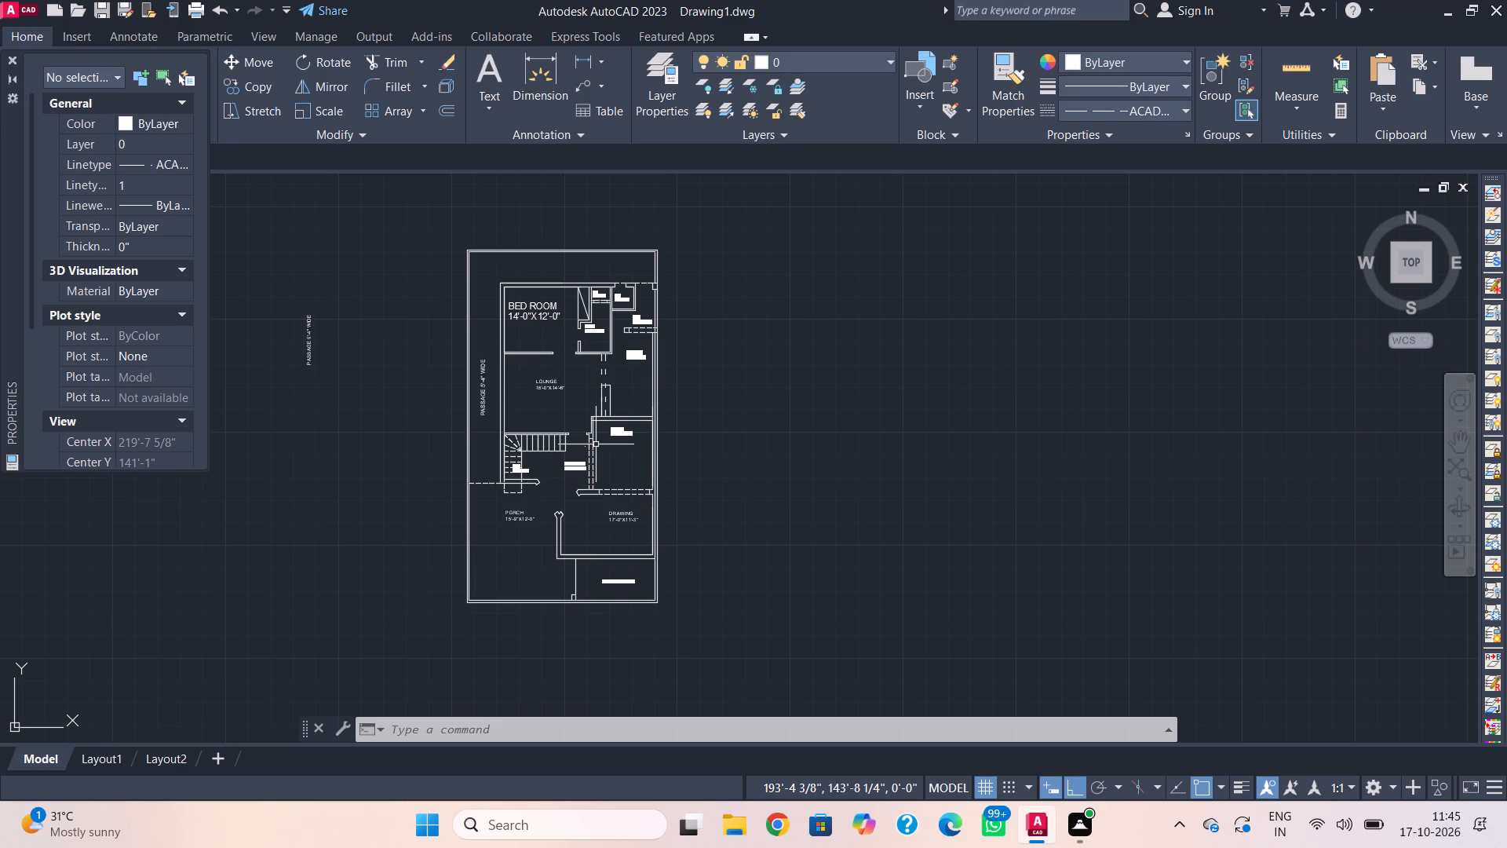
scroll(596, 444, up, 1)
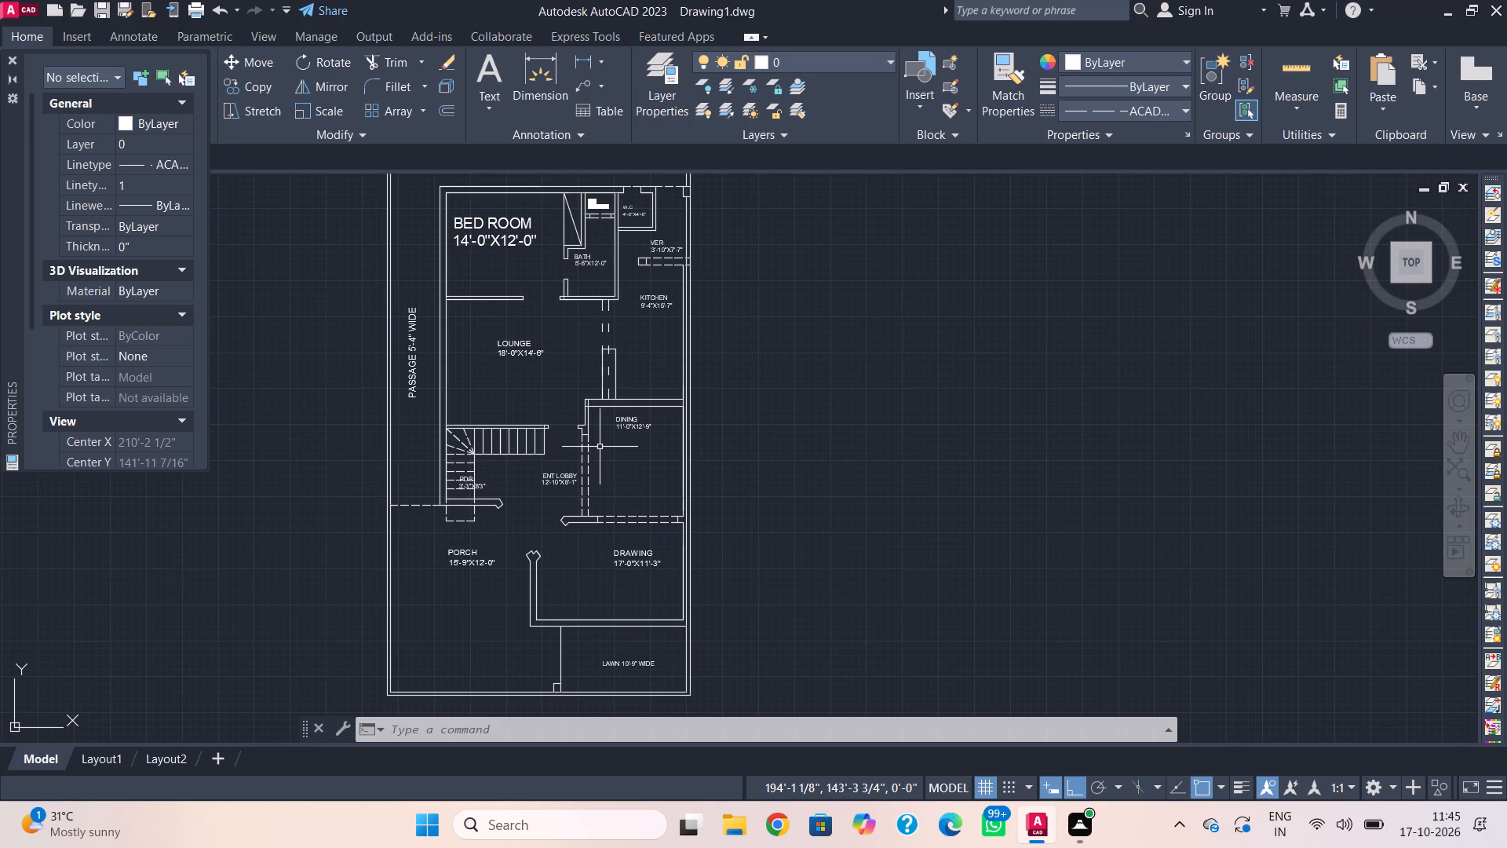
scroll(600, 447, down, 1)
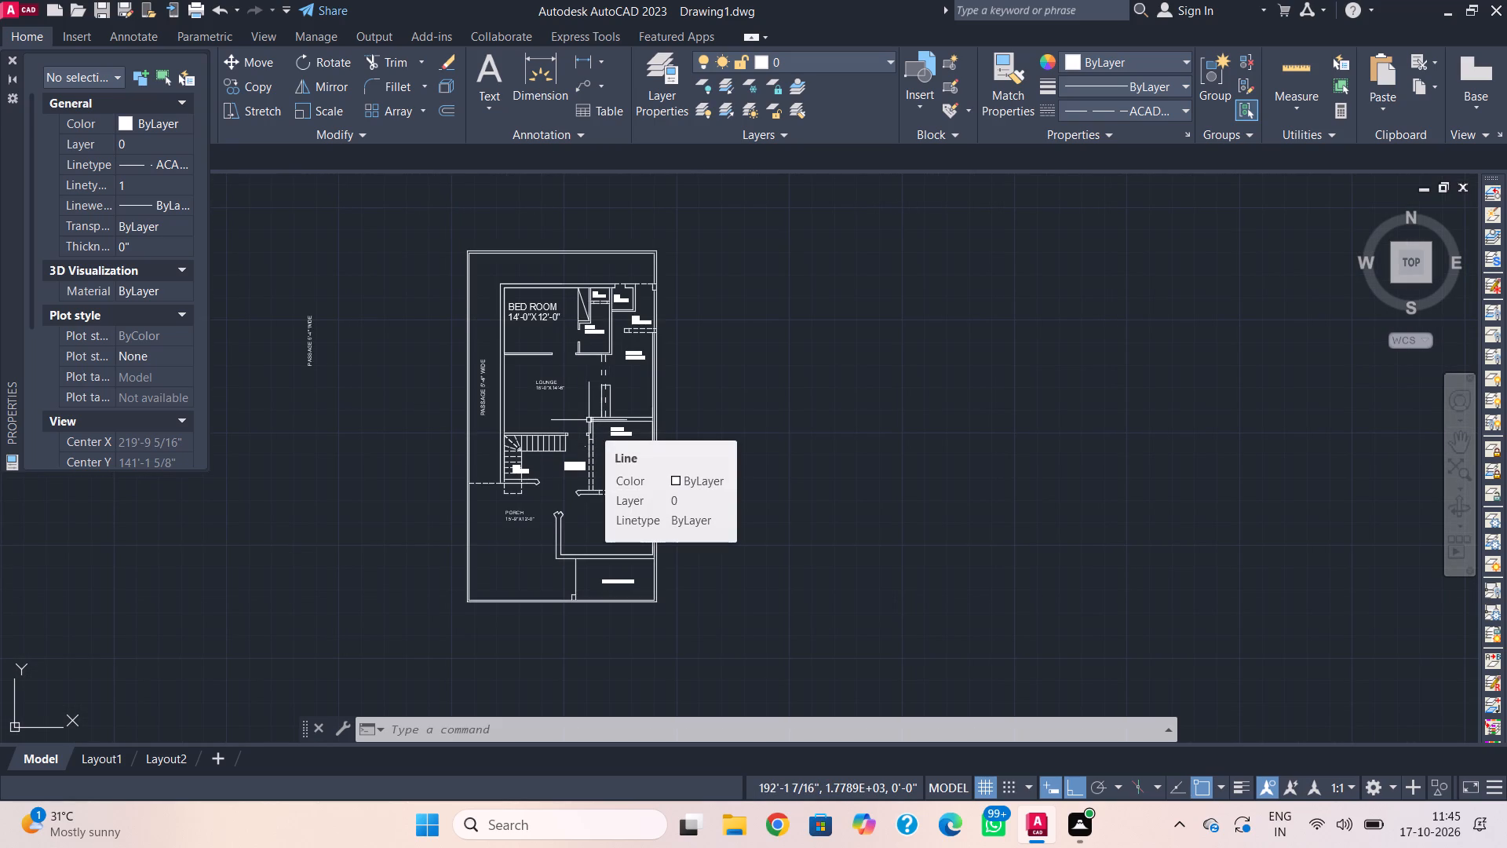
Save the drawing in the Documents folder as INTERNSHIP 4, in AutoCAD 2018 Drawing format.
key(ctrl+s)
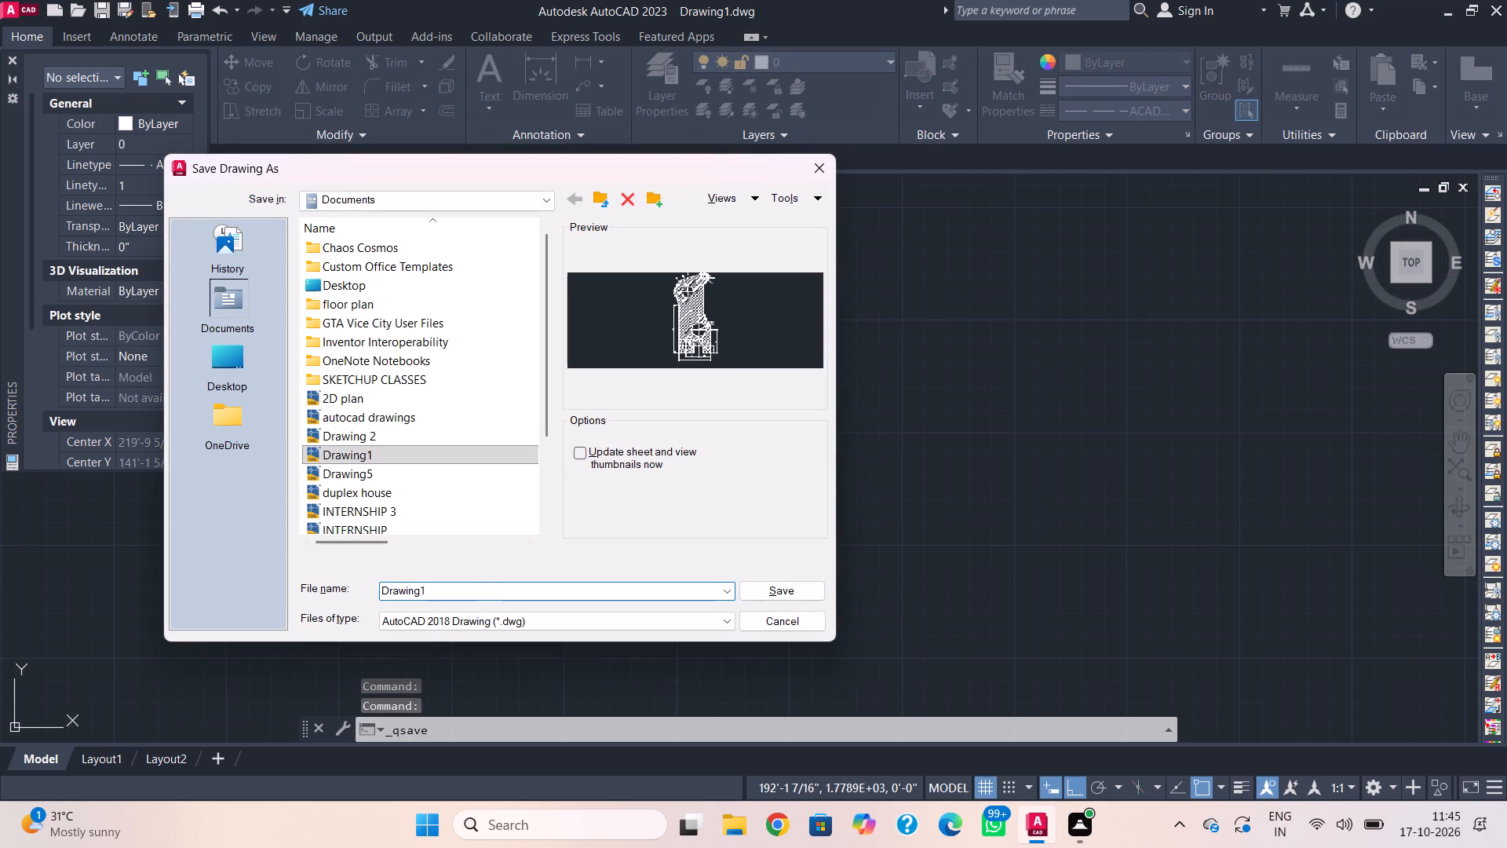
scroll(453, 498, down, 1)
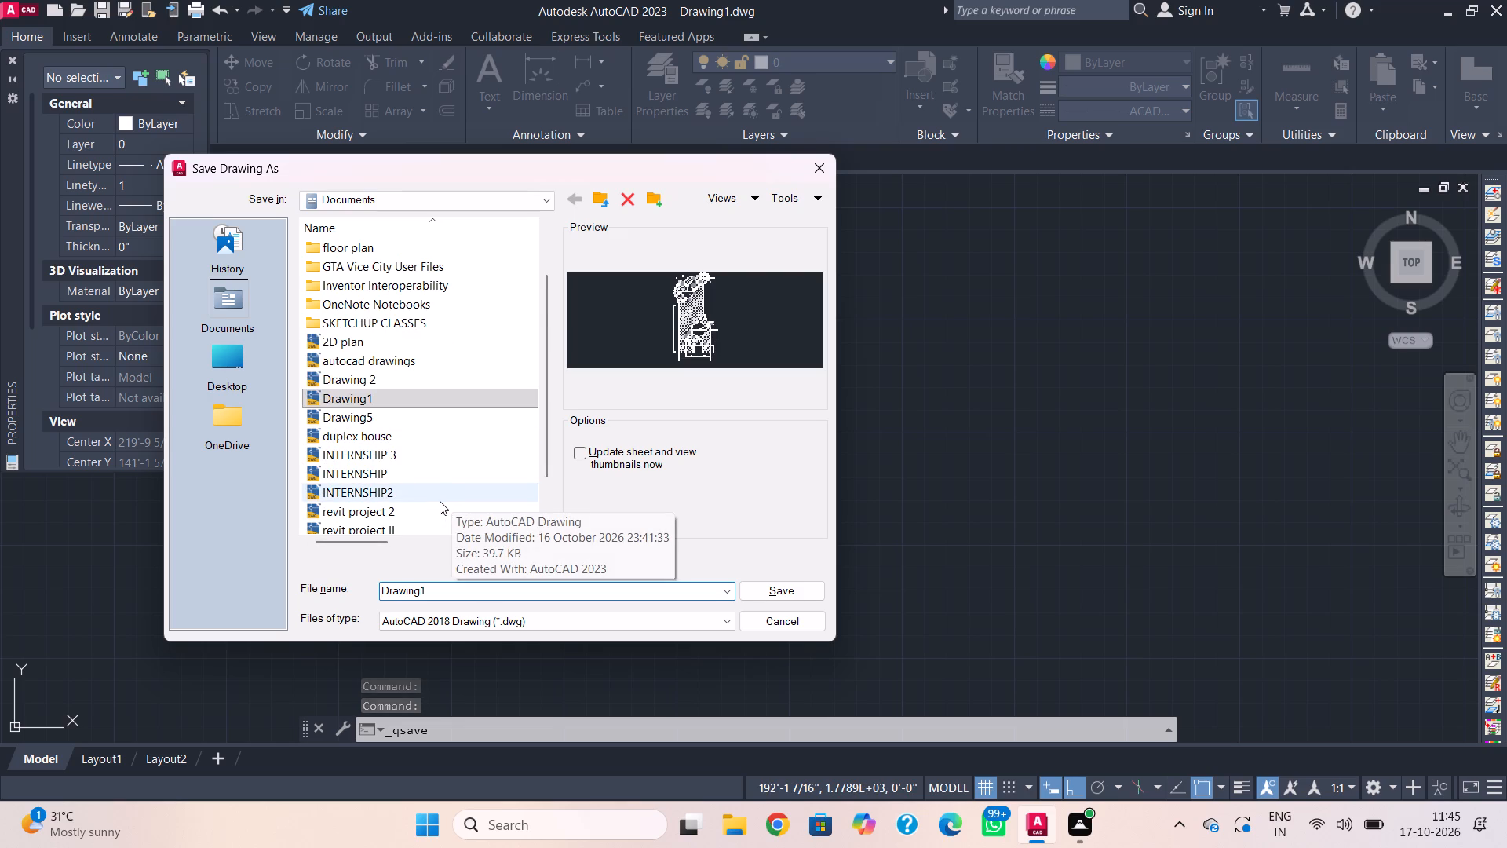
scroll(439, 501, down, 1)
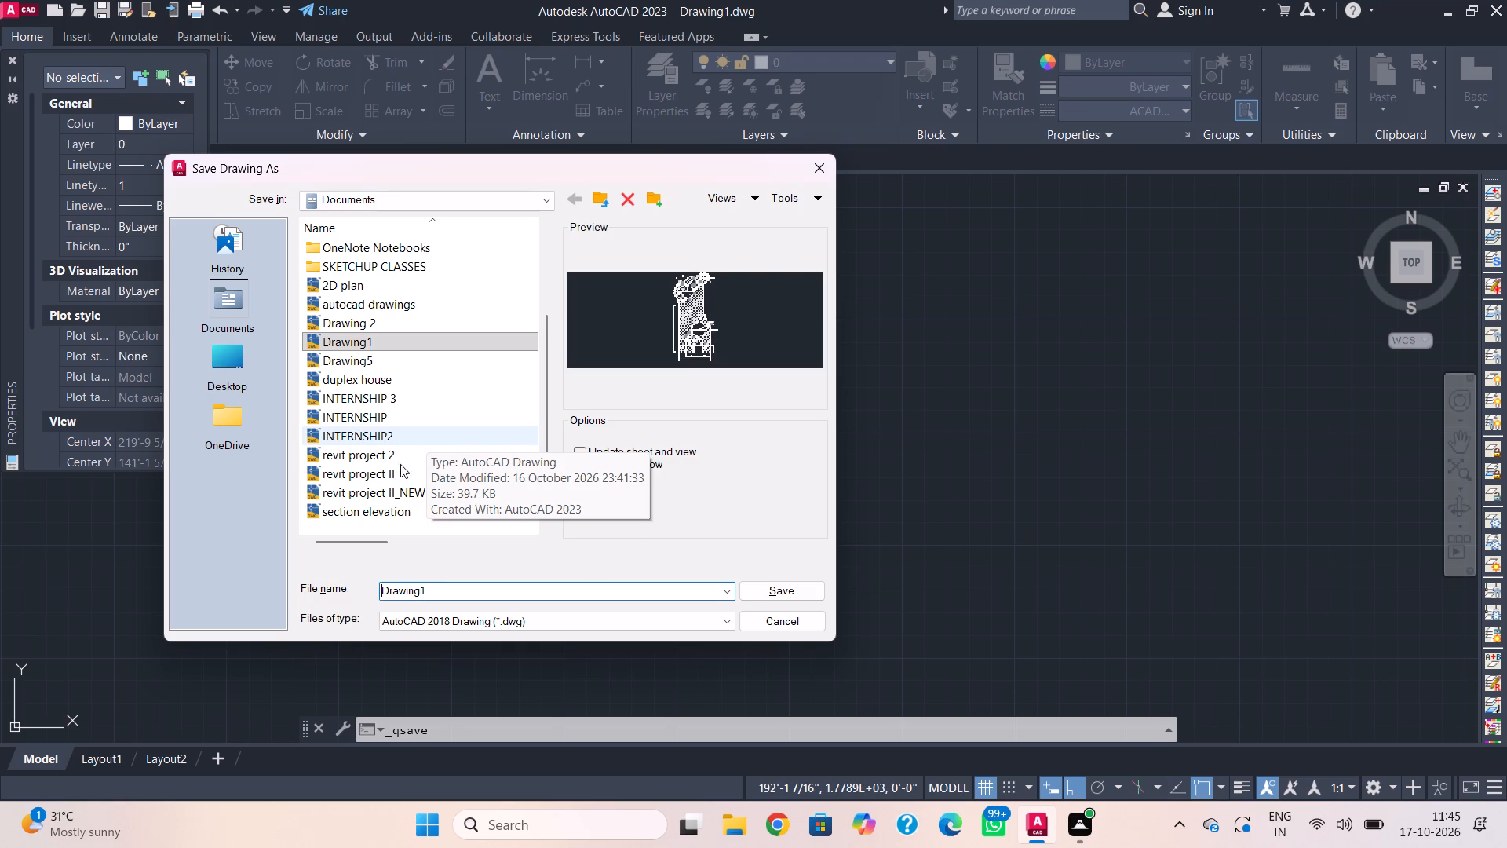
click(433, 585)
drag(433, 585, 368, 594)
text(IN)
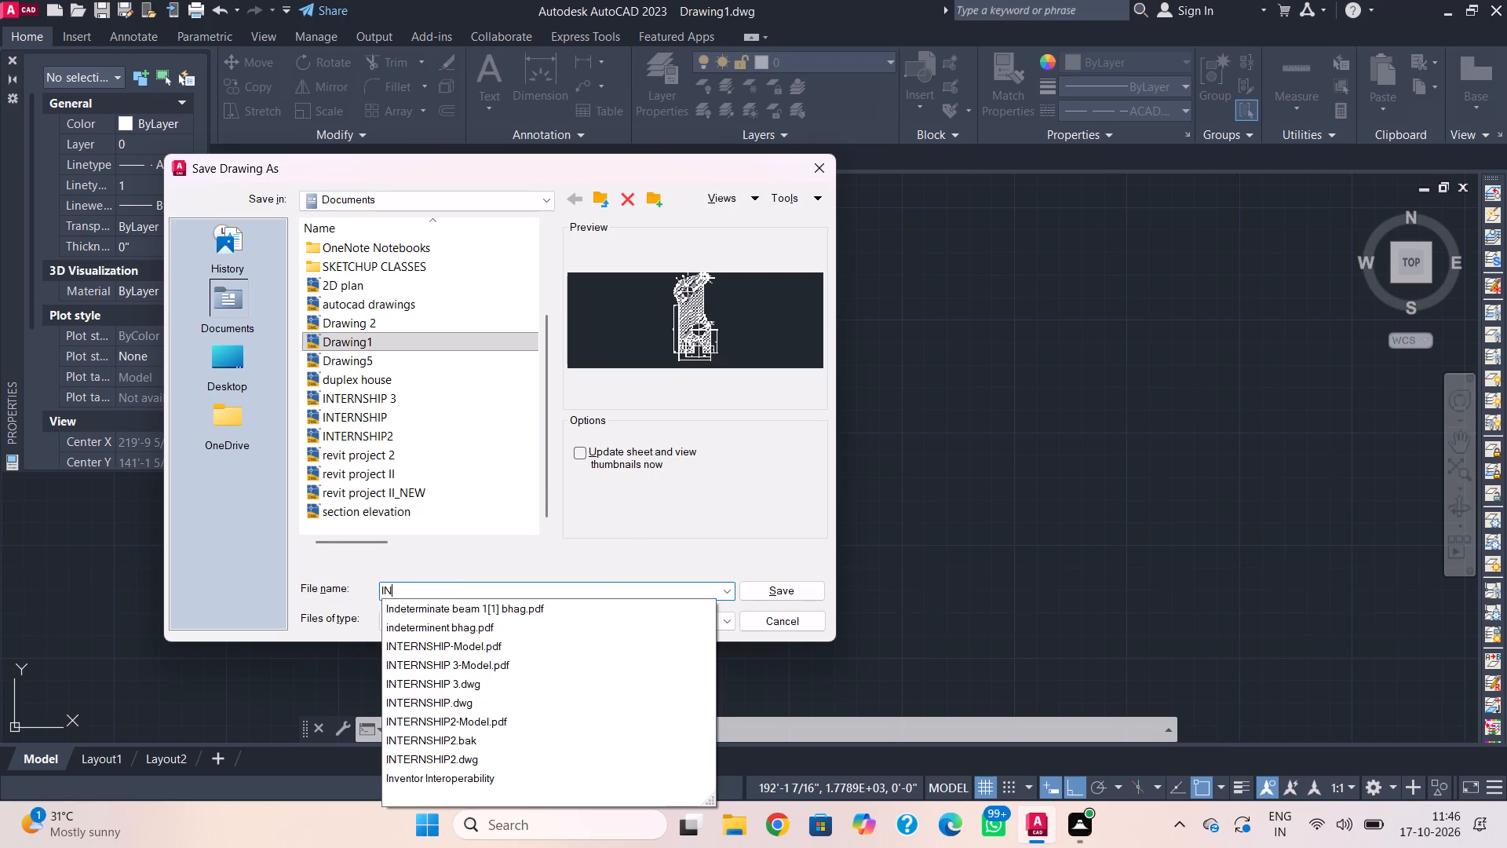
text(TERNSHIO)
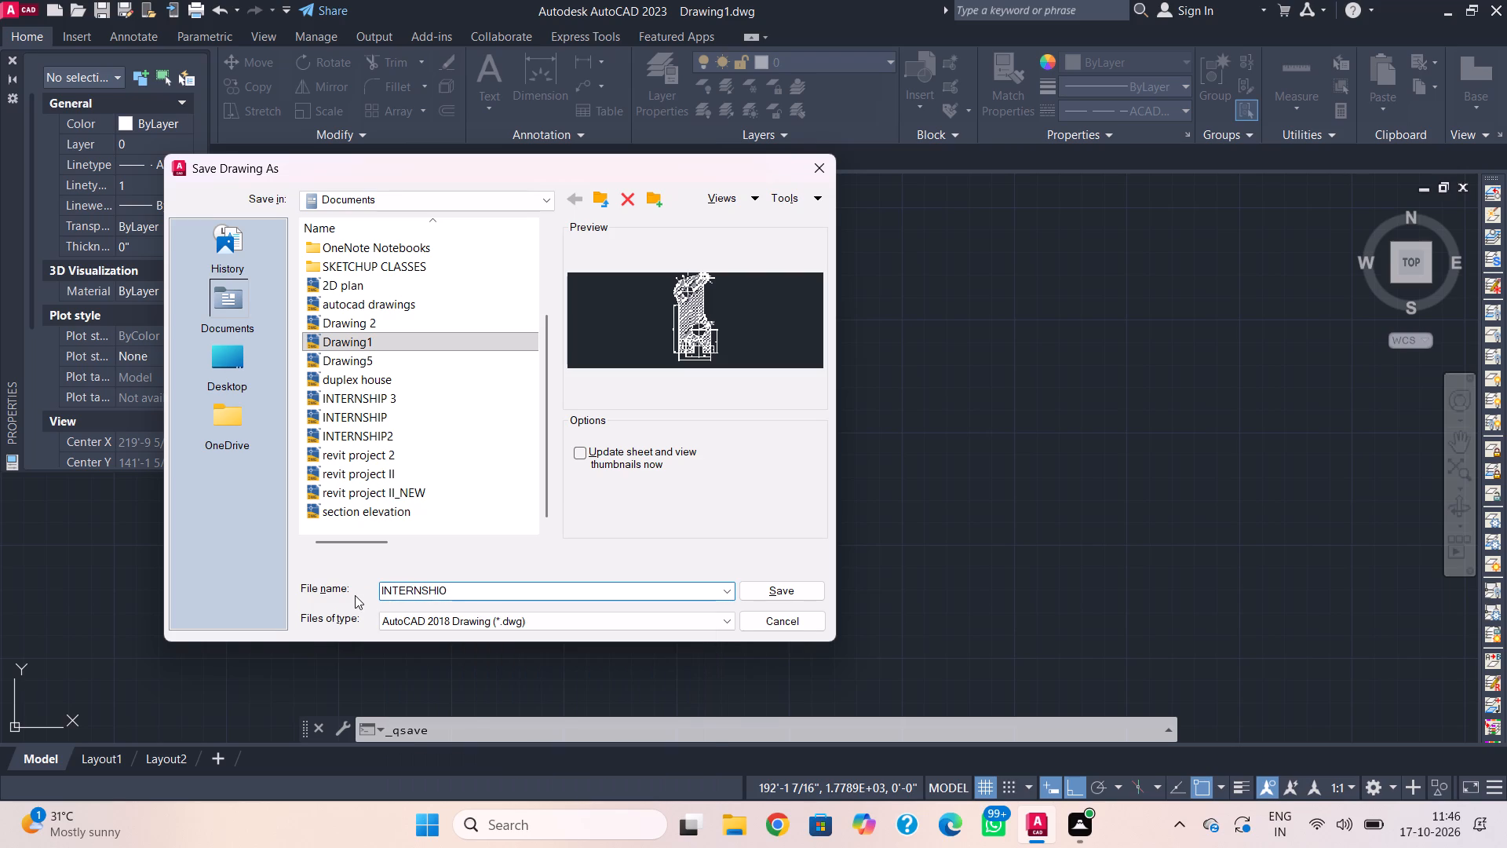
key(BackSpace)
key(p)
key(space)
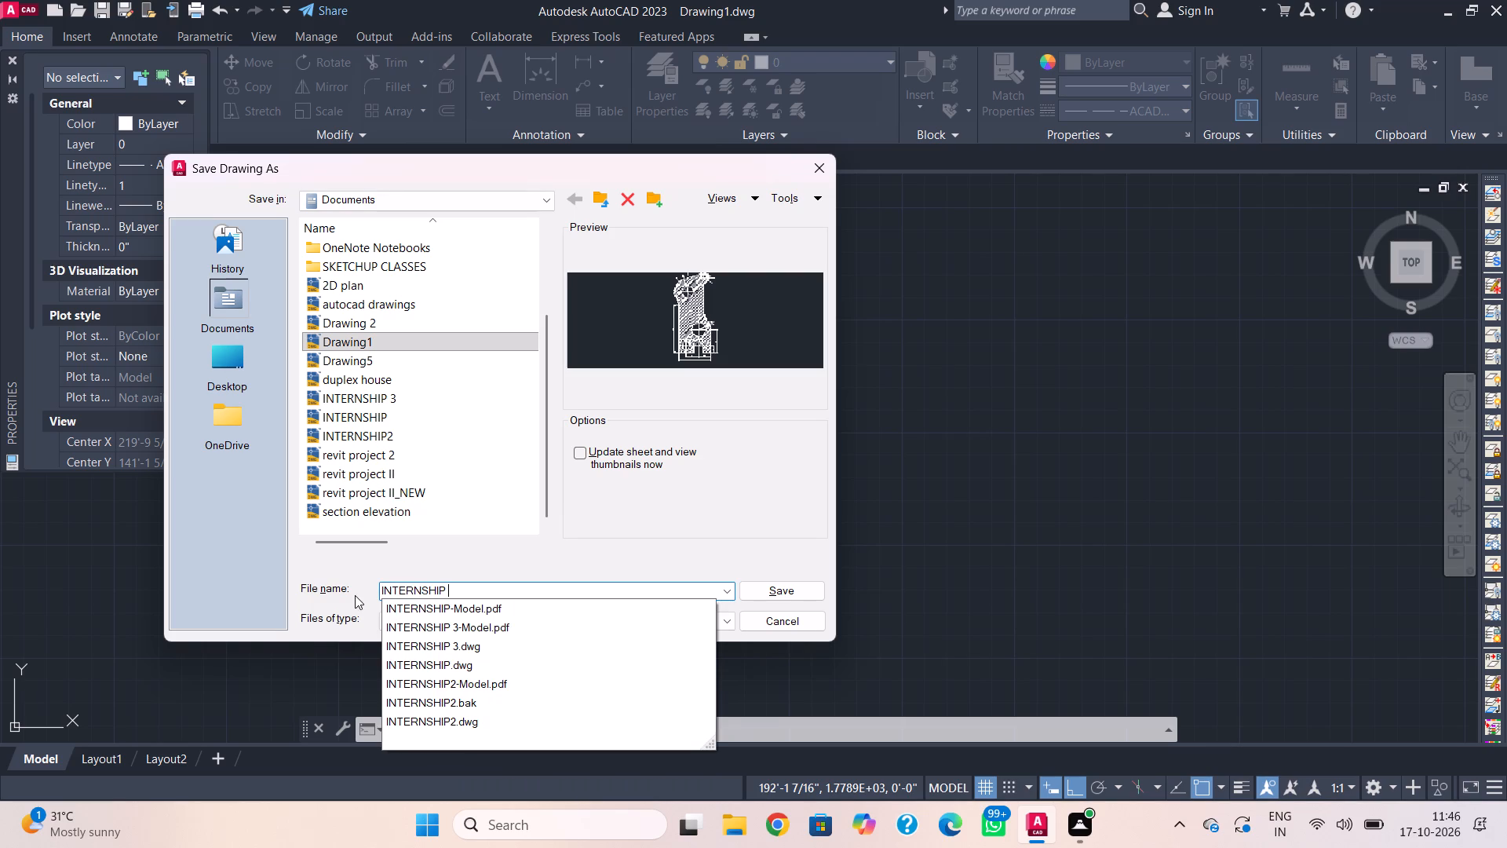
key(4)
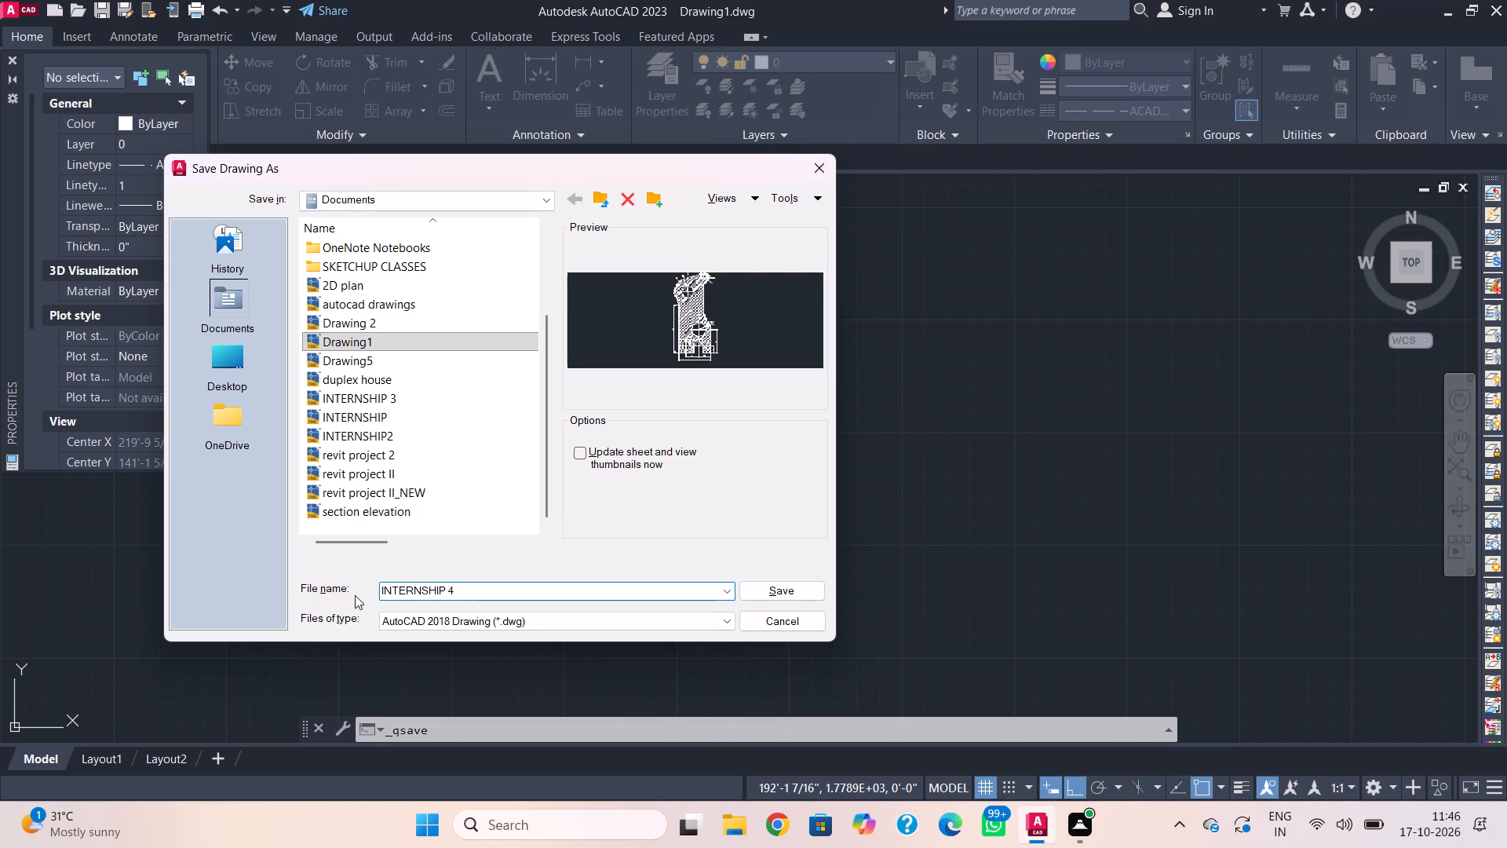
click(761, 594)
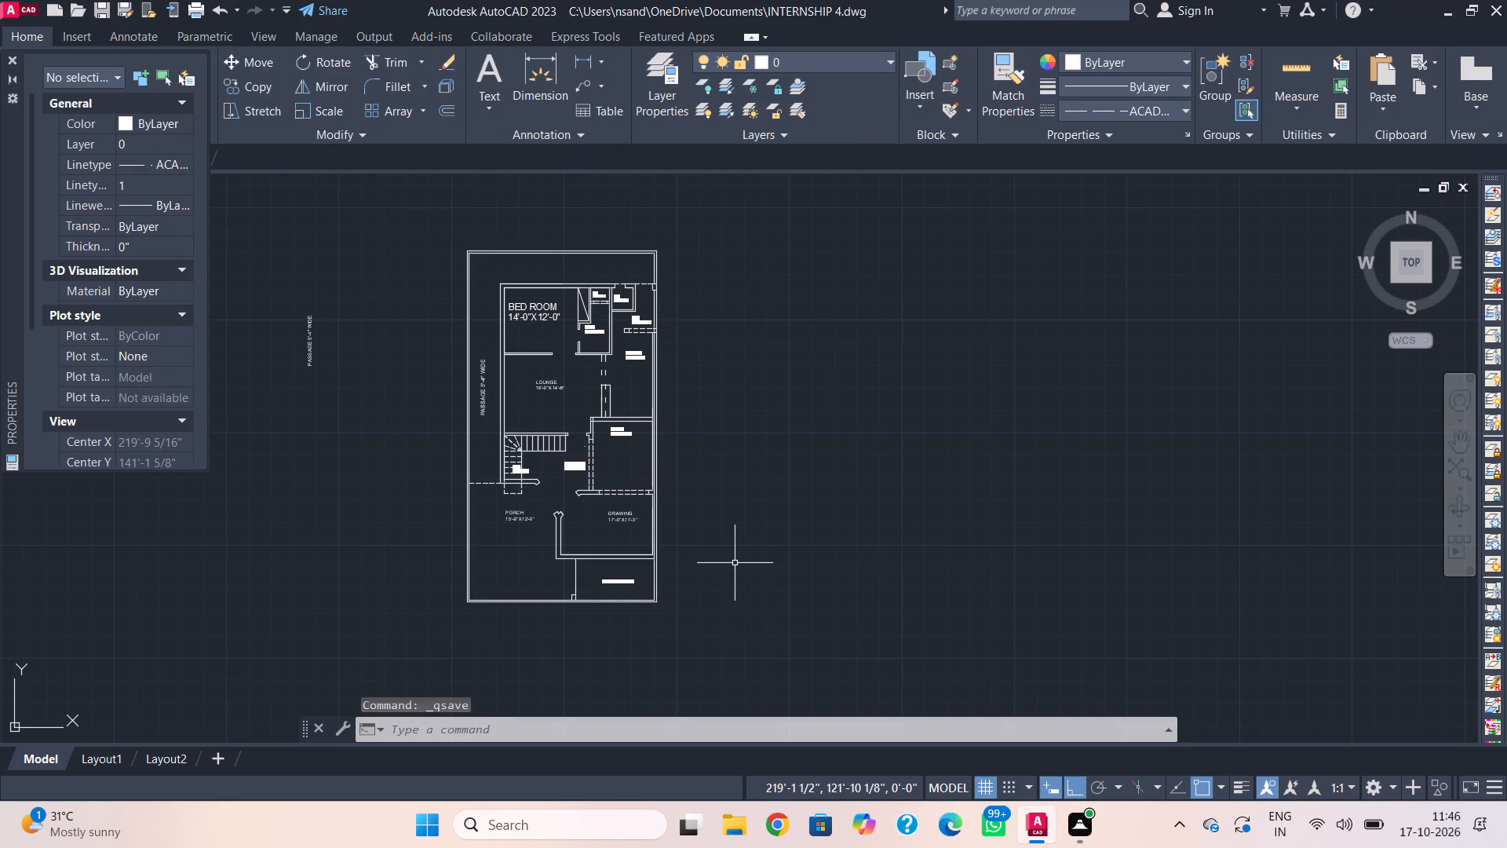
Run the LOGFILEOFF command to turn off the log file.
text(LO)
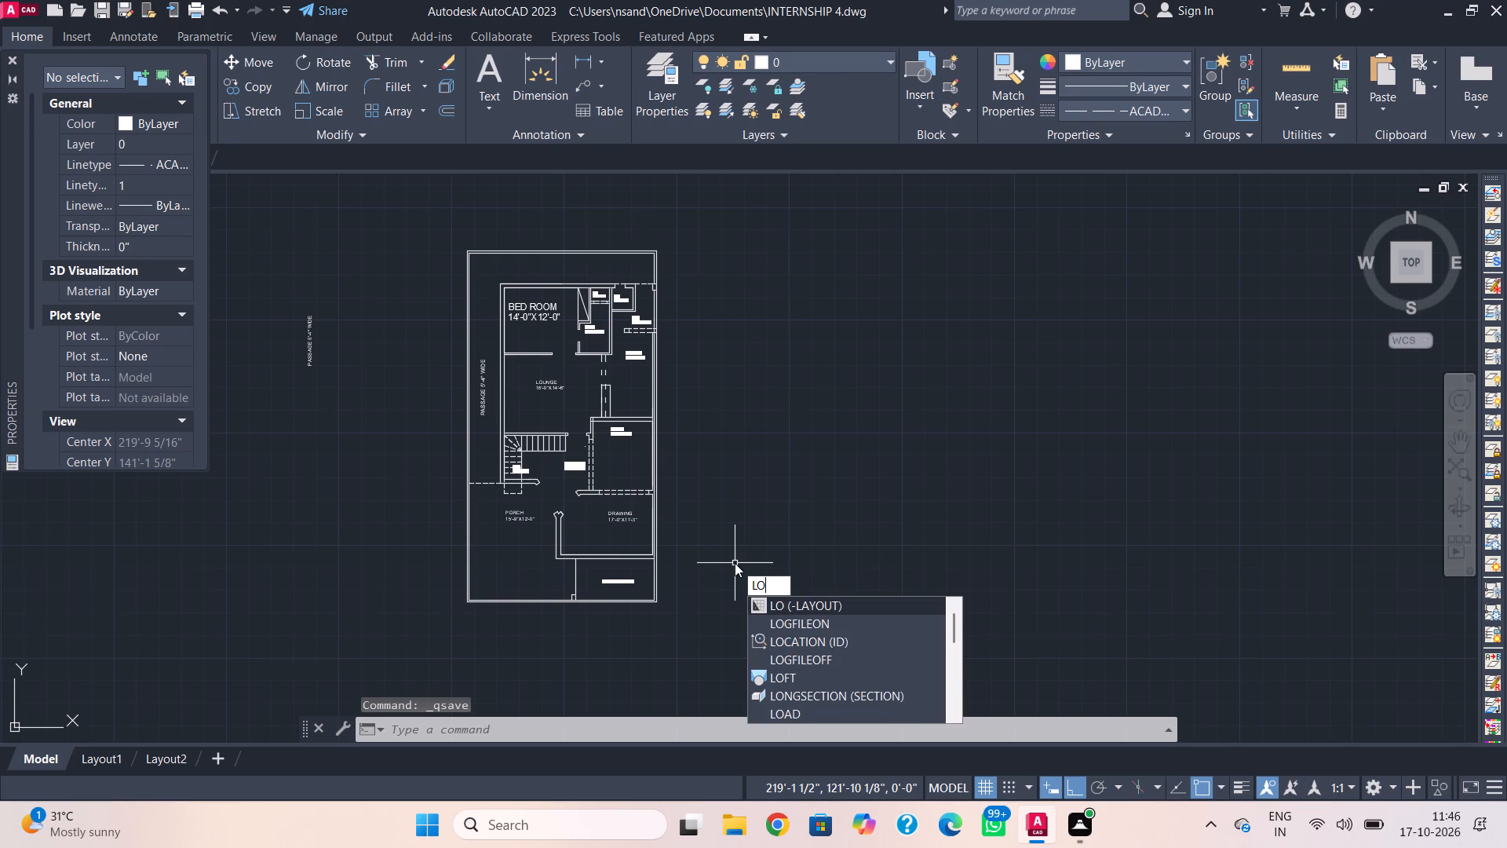
key(g)
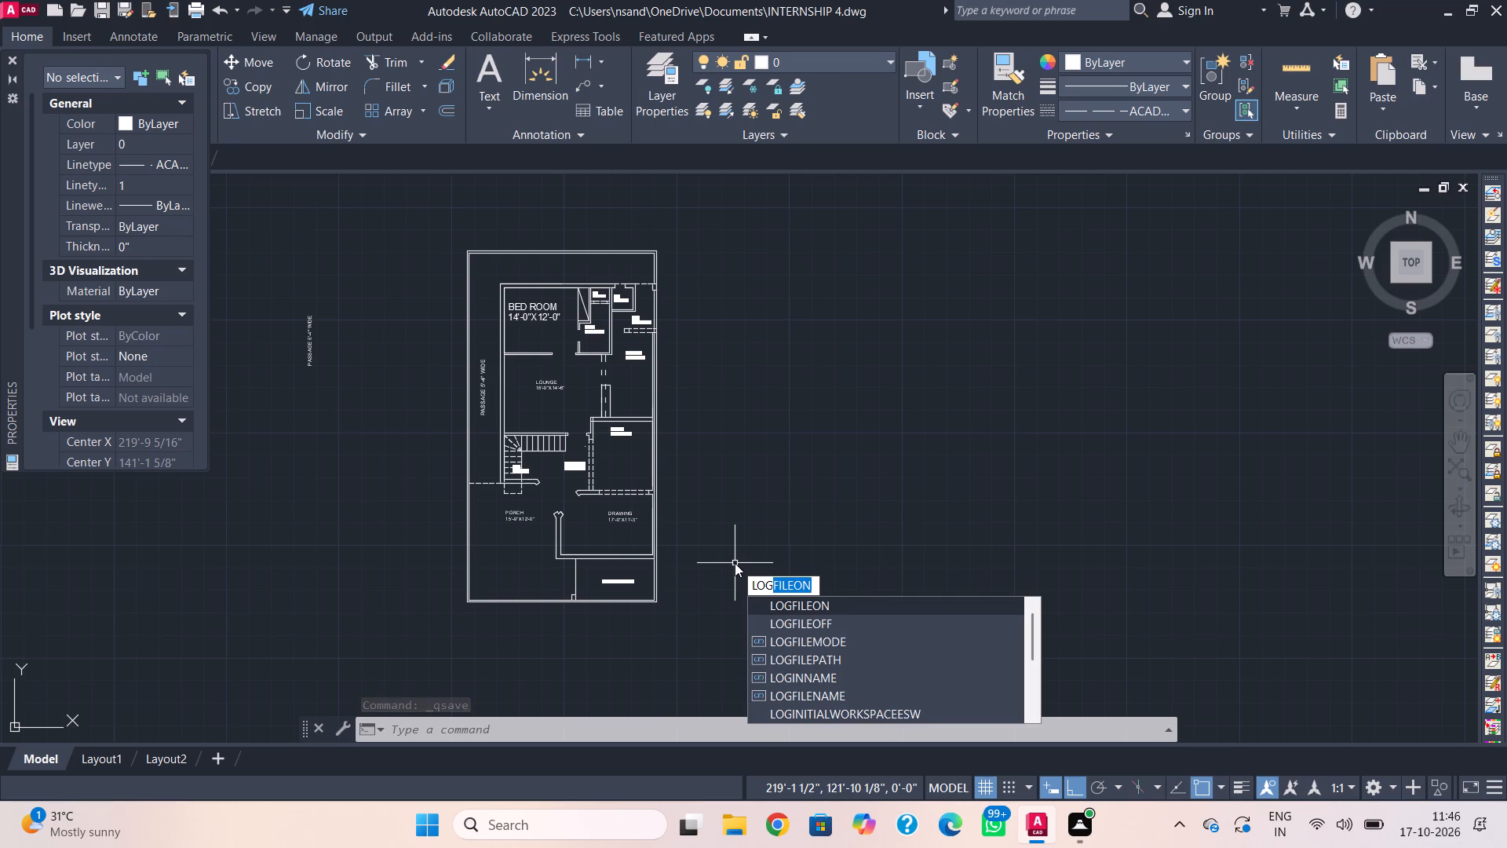
click(796, 623)
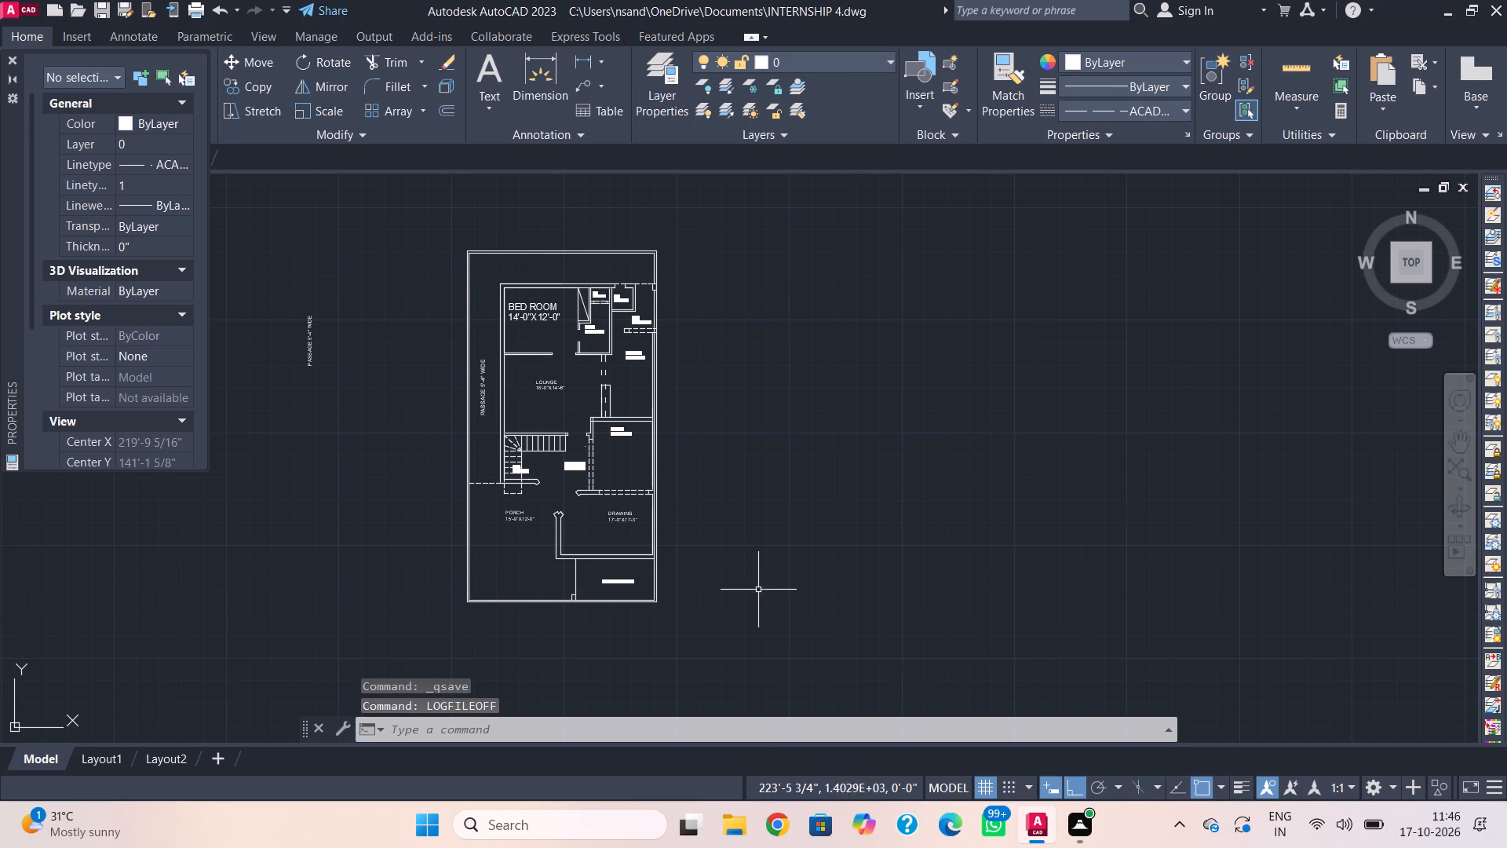
Call up the PLOT command for the floor plan.
text(PLOT)
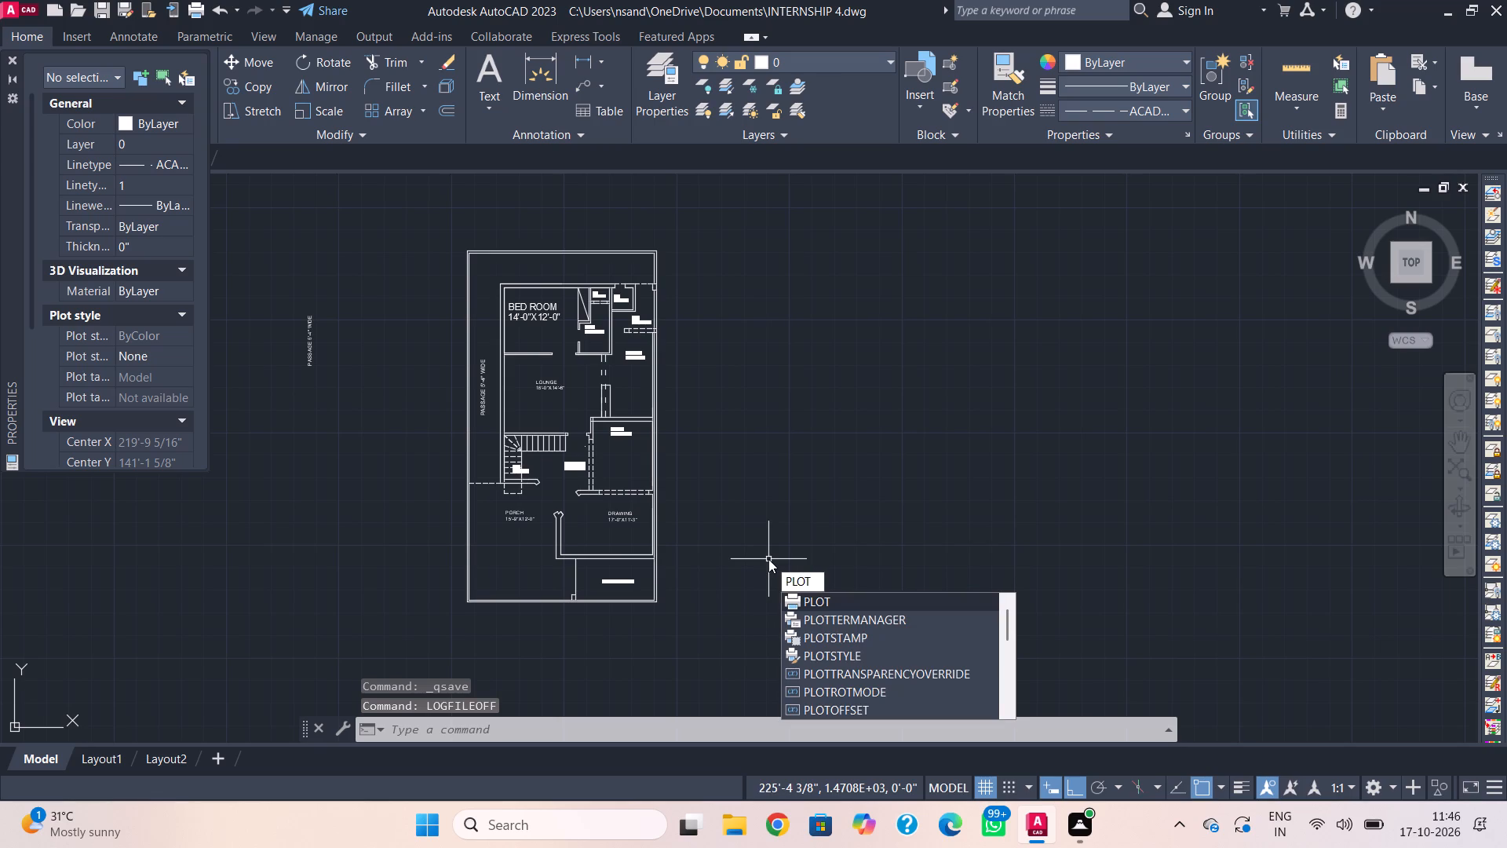
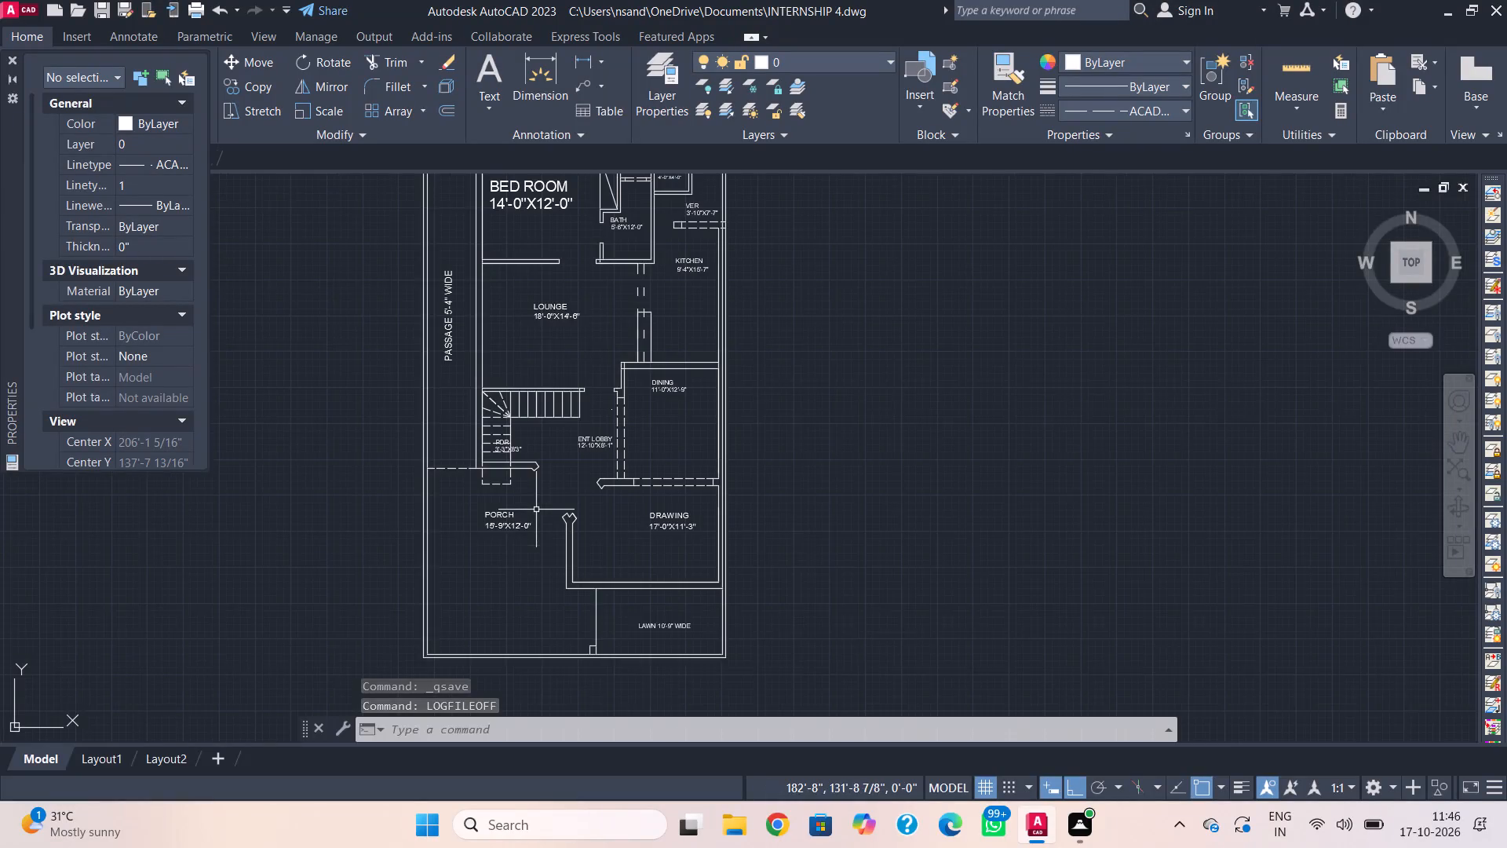
Enlarge the W.H 3'-6"X2'-6" label, trying text heights of 8" and 7" before settling on 6".
middle_drag(536, 510, 670, 522)
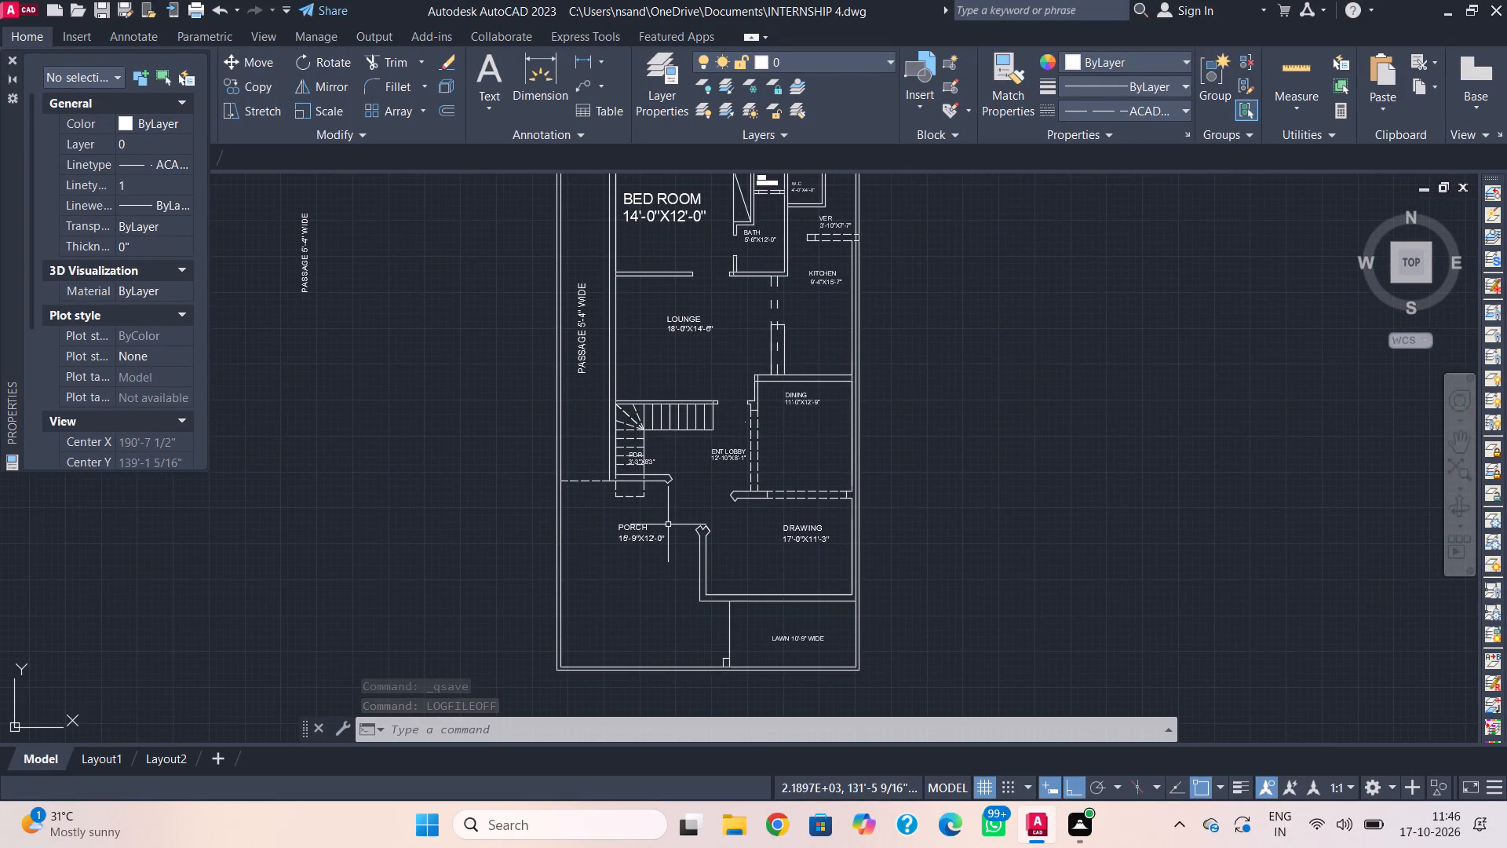
scroll(668, 525, up, 1)
scroll(666, 529, down, 1)
middle_drag(665, 535, 658, 583)
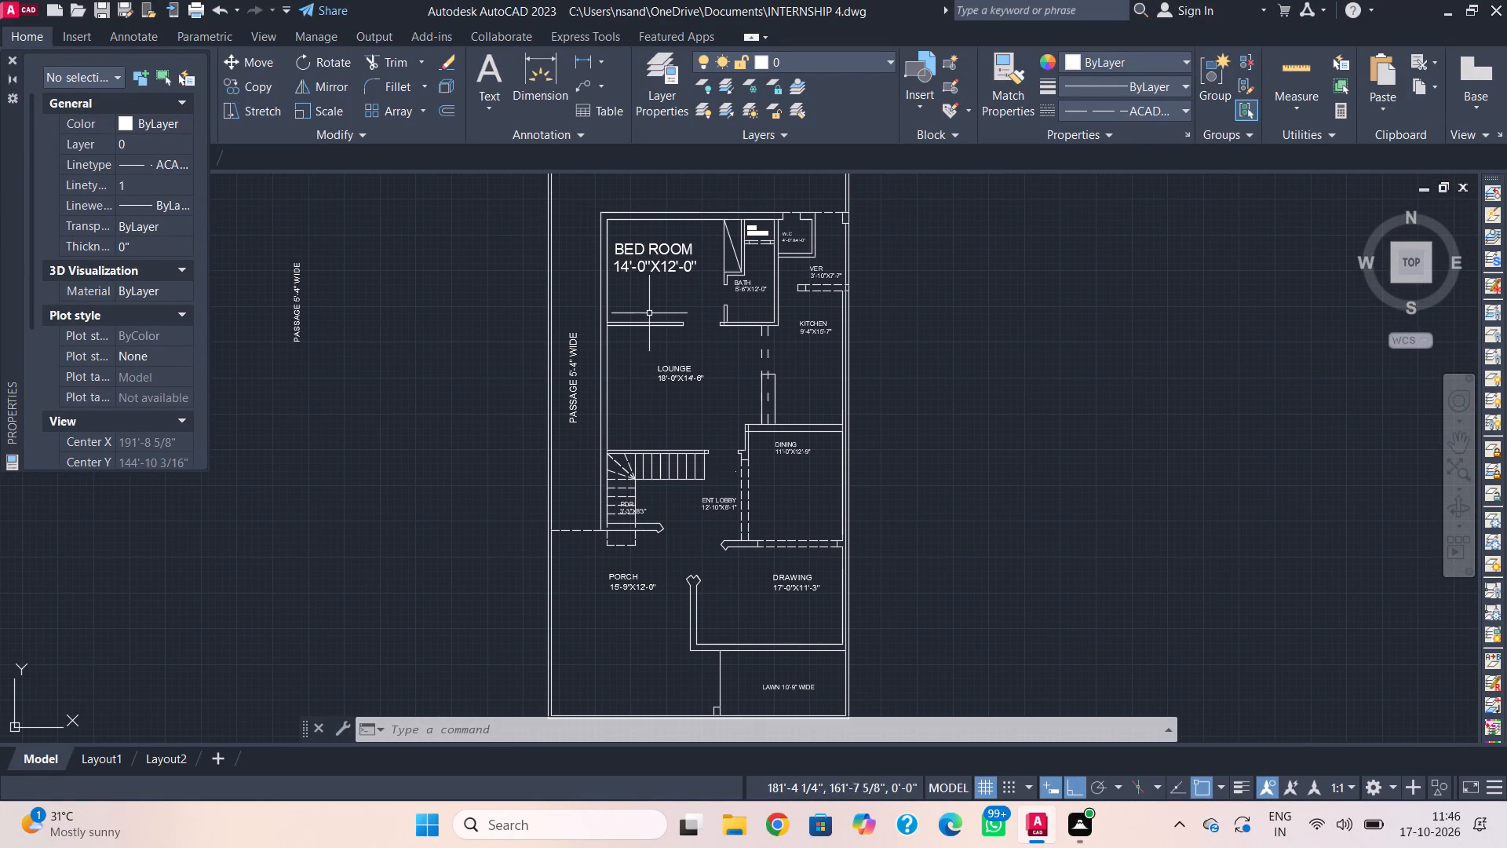
scroll(753, 233, up, 3)
middle_drag(748, 258, 745, 281)
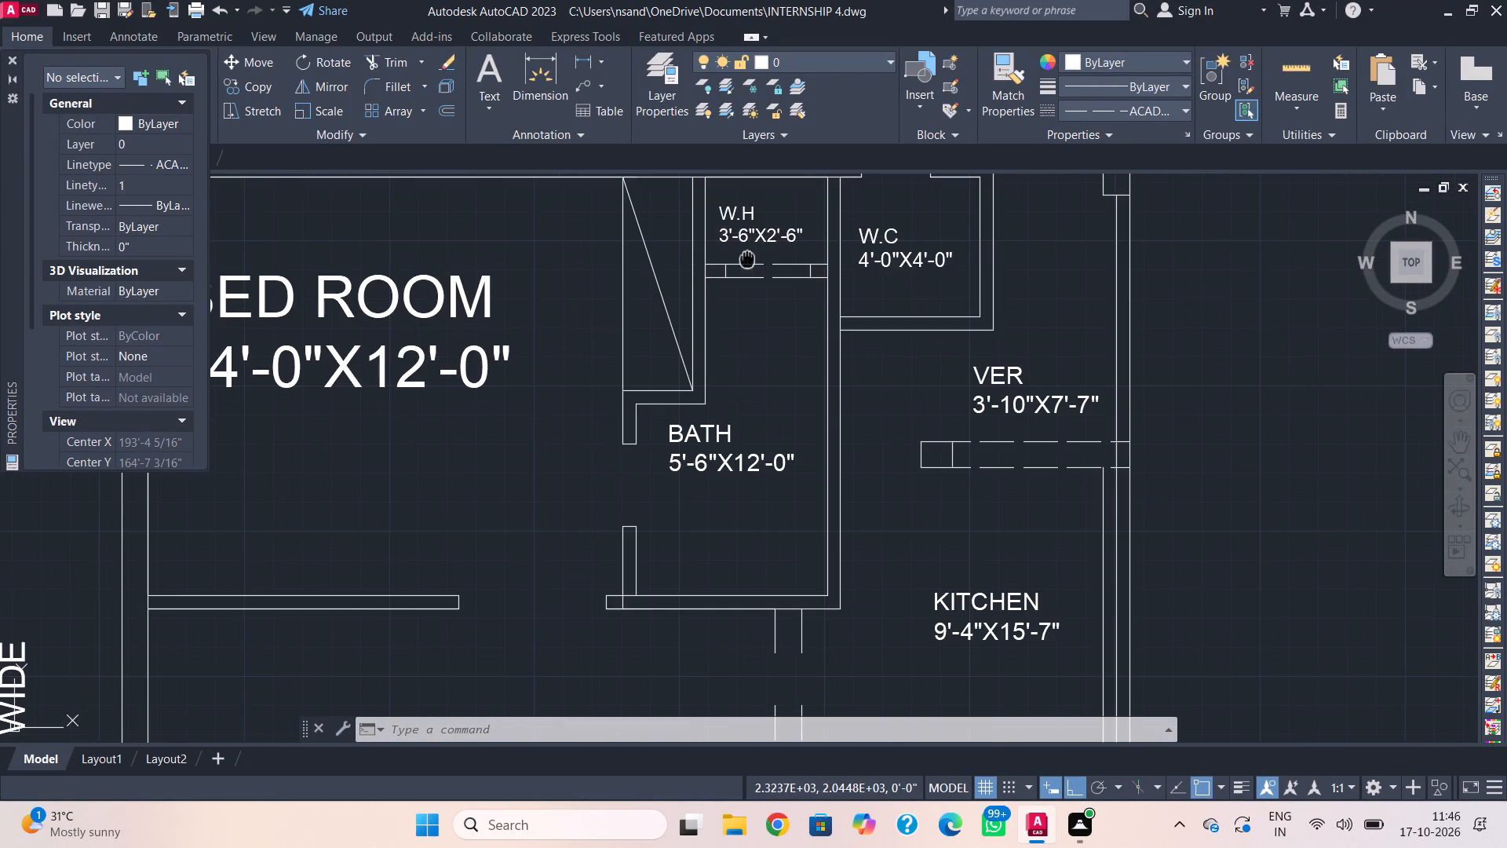
middle_drag(745, 281, 703, 384)
scroll(704, 362, up, 1)
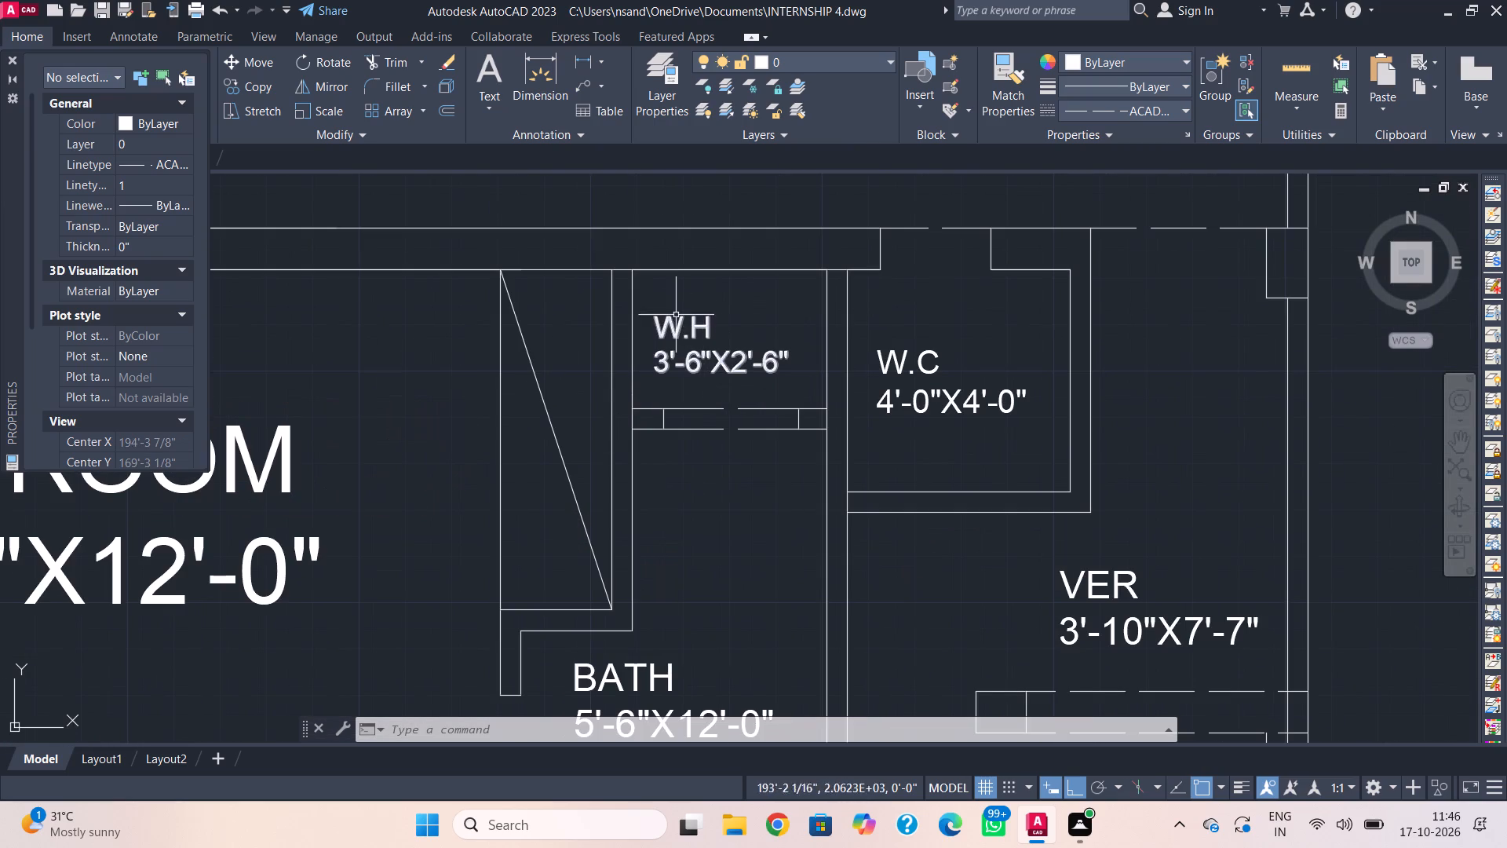
click(659, 302)
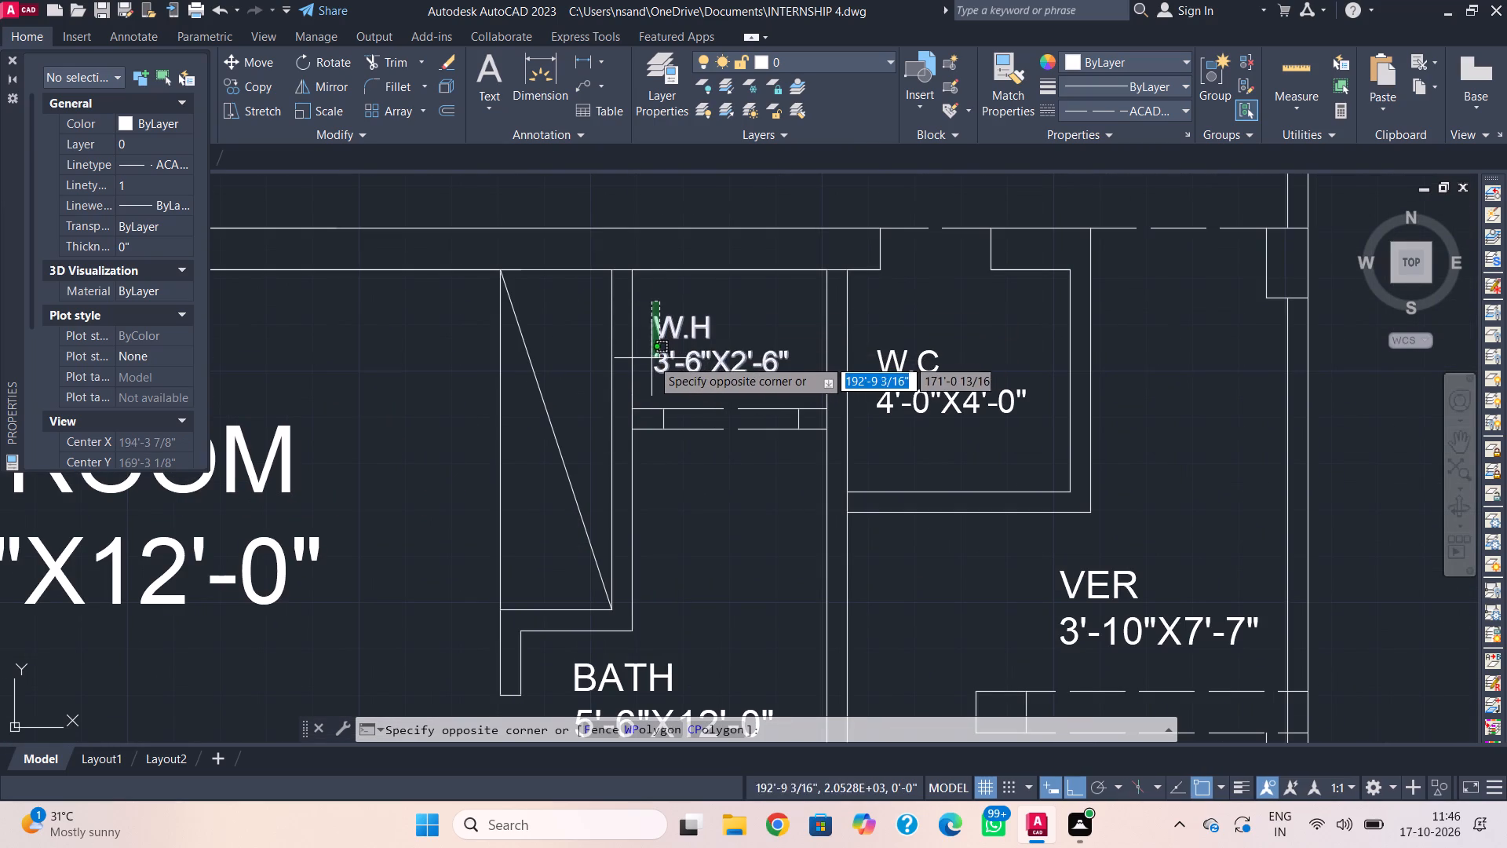
click(651, 359)
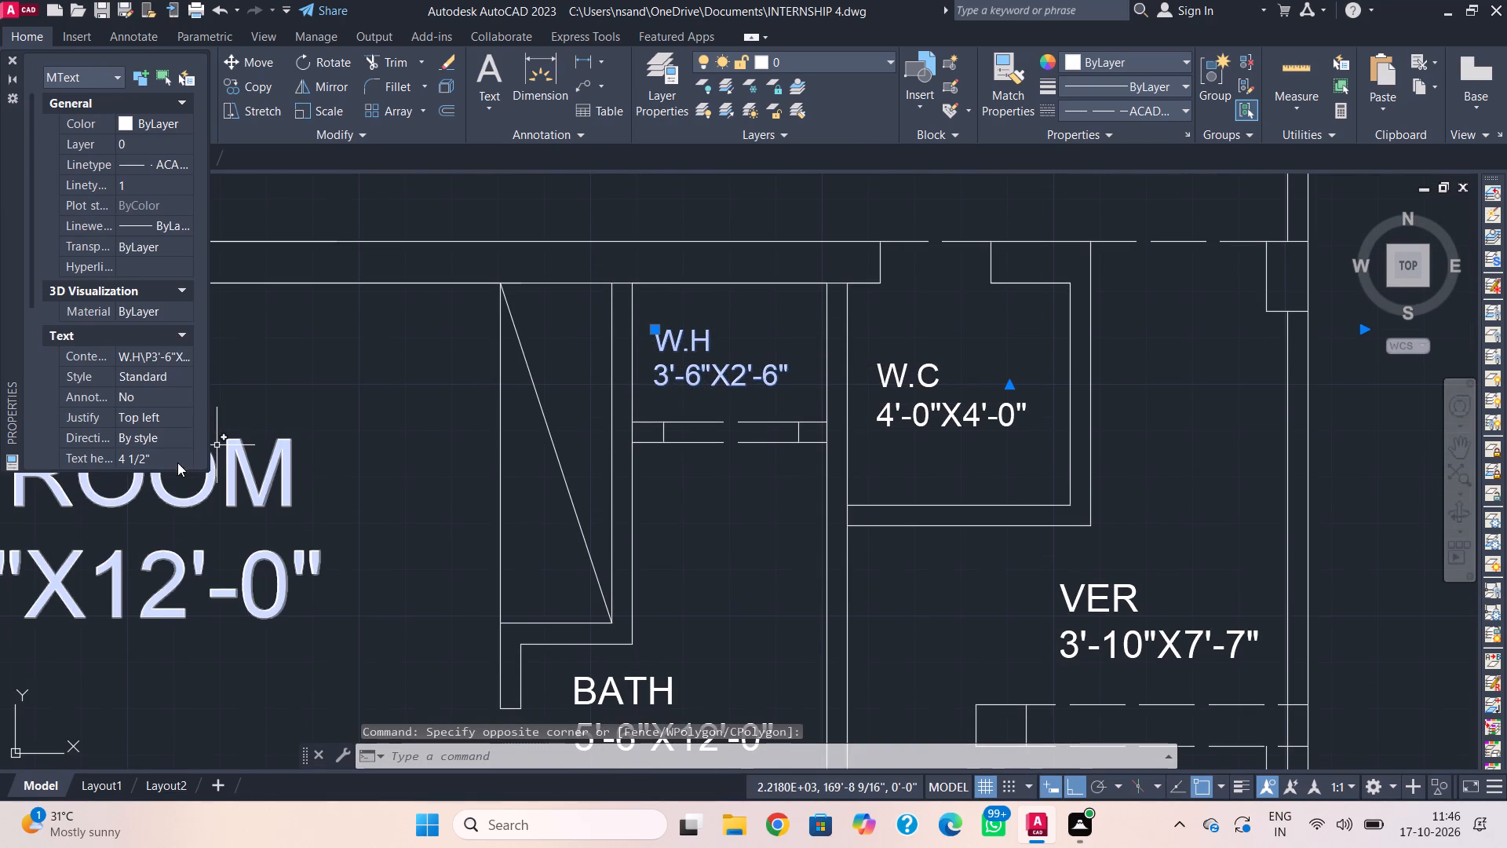
click(171, 456)
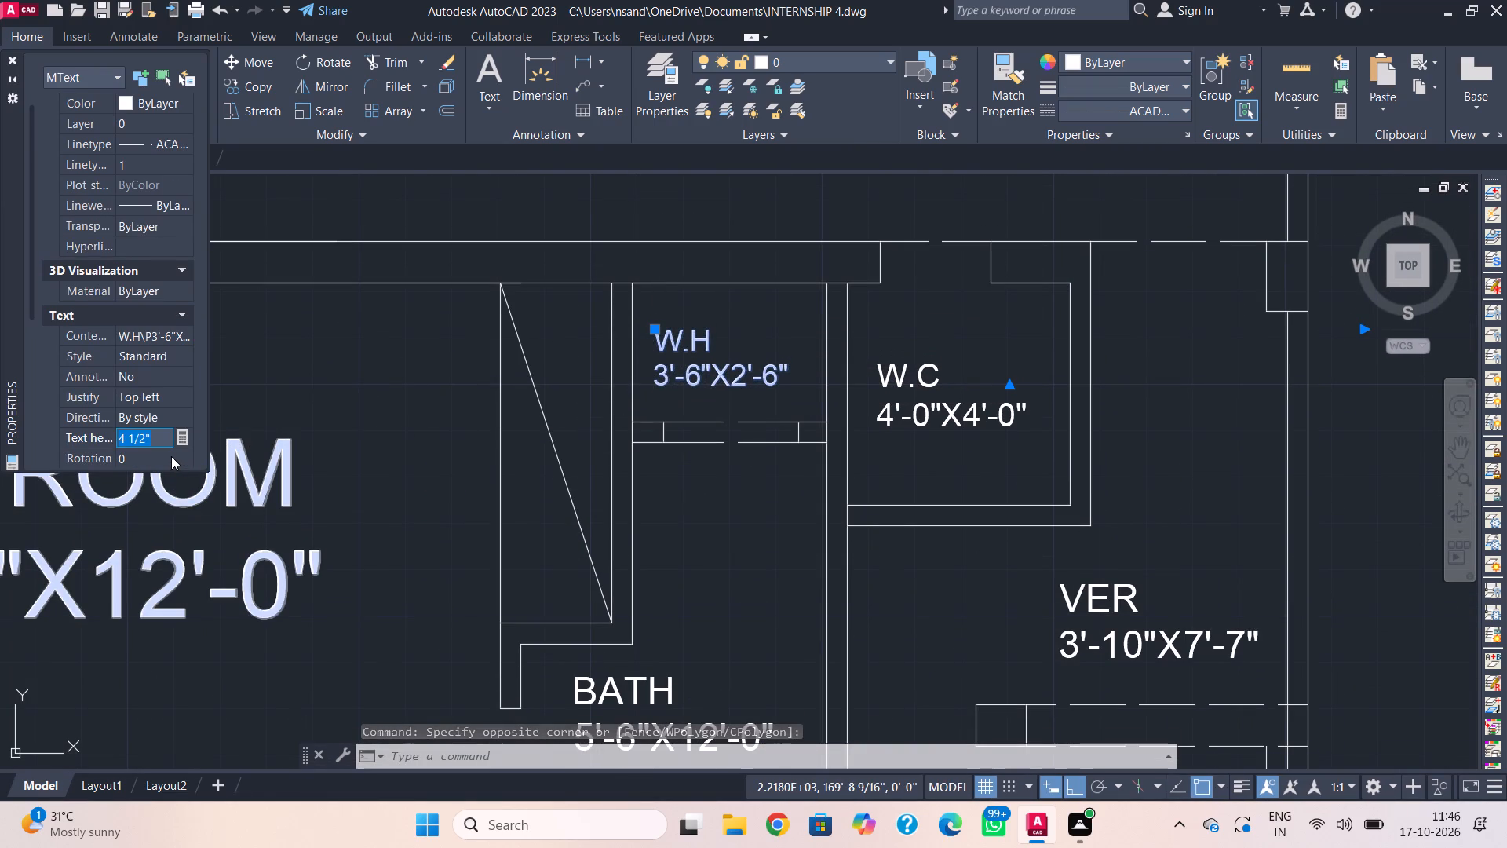
text(8")
key(Return)
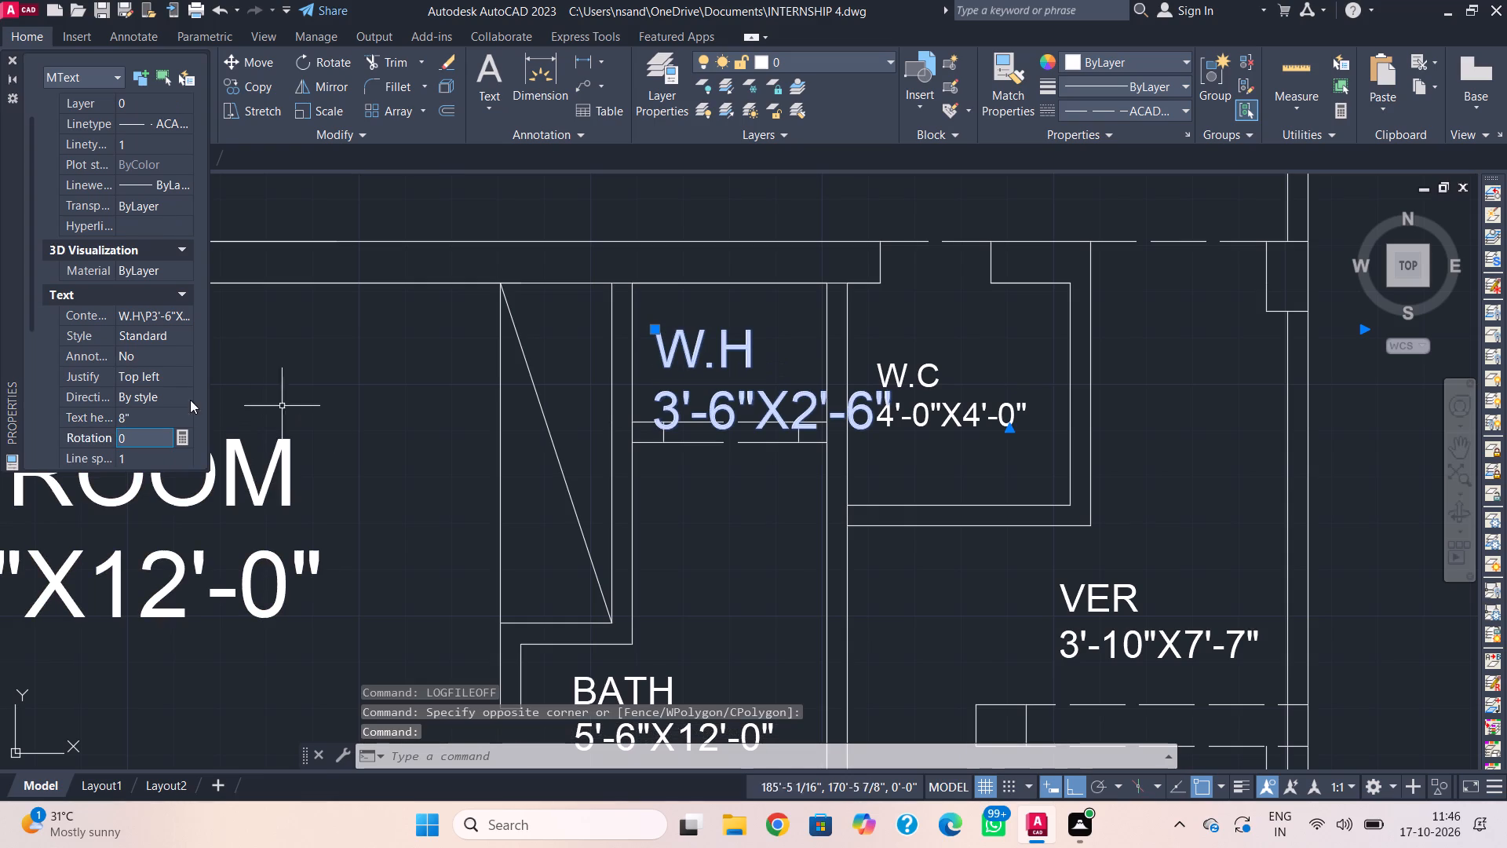
click(147, 410)
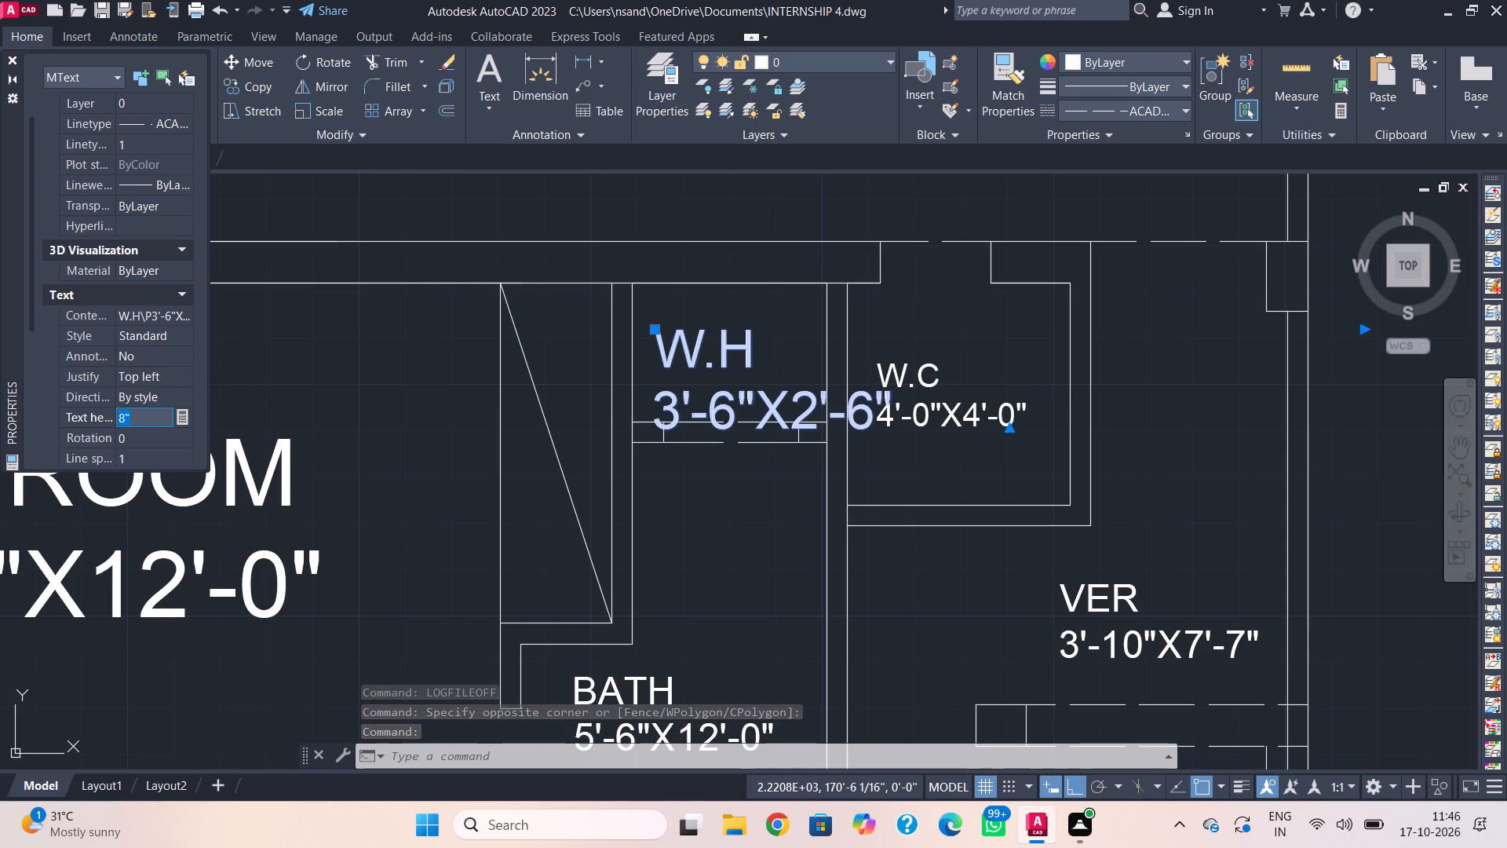
text(7")
key(Return)
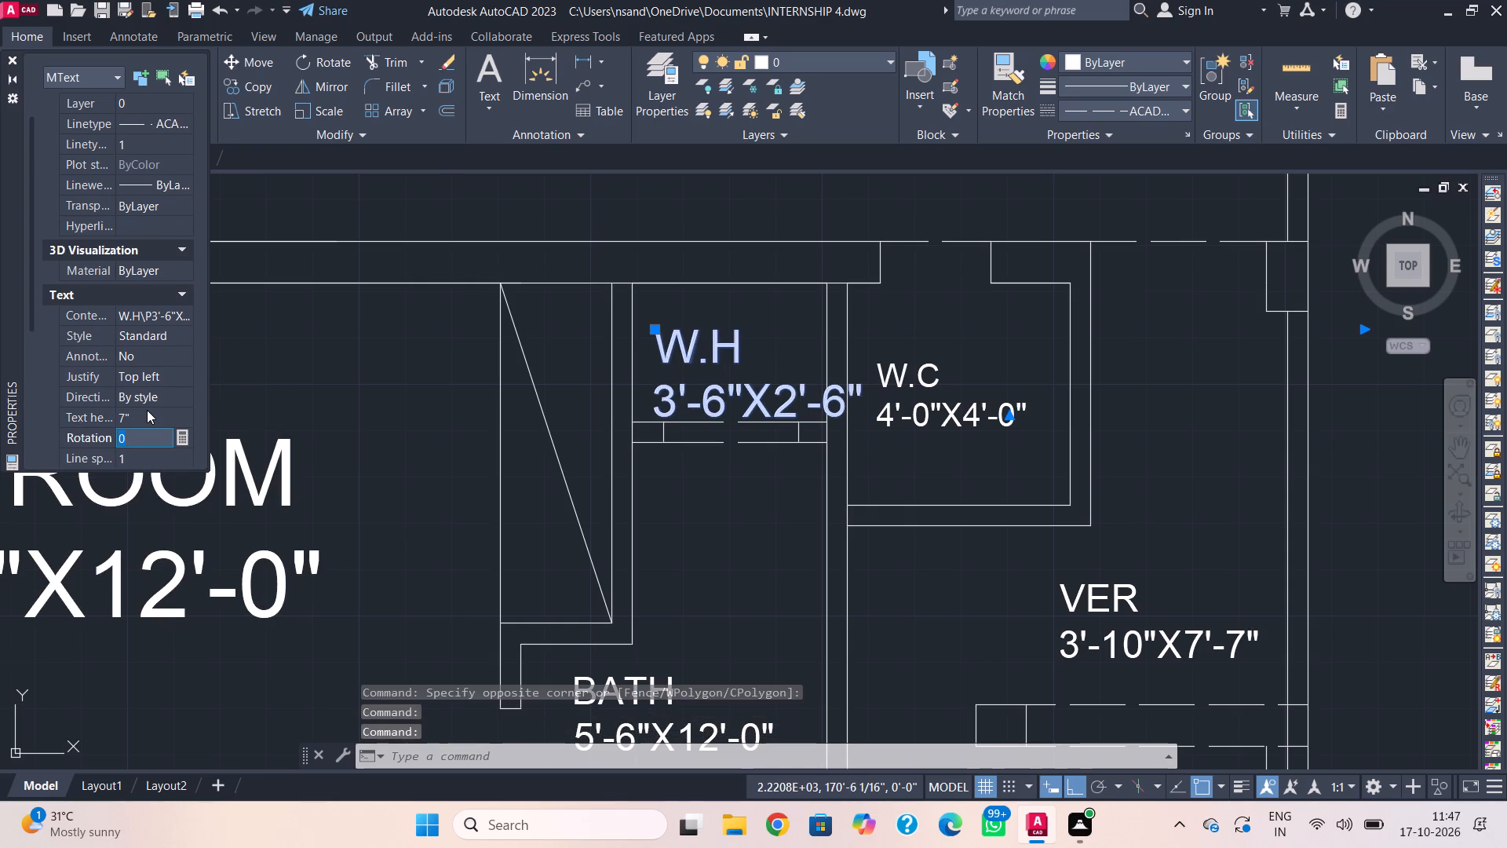
click(147, 410)
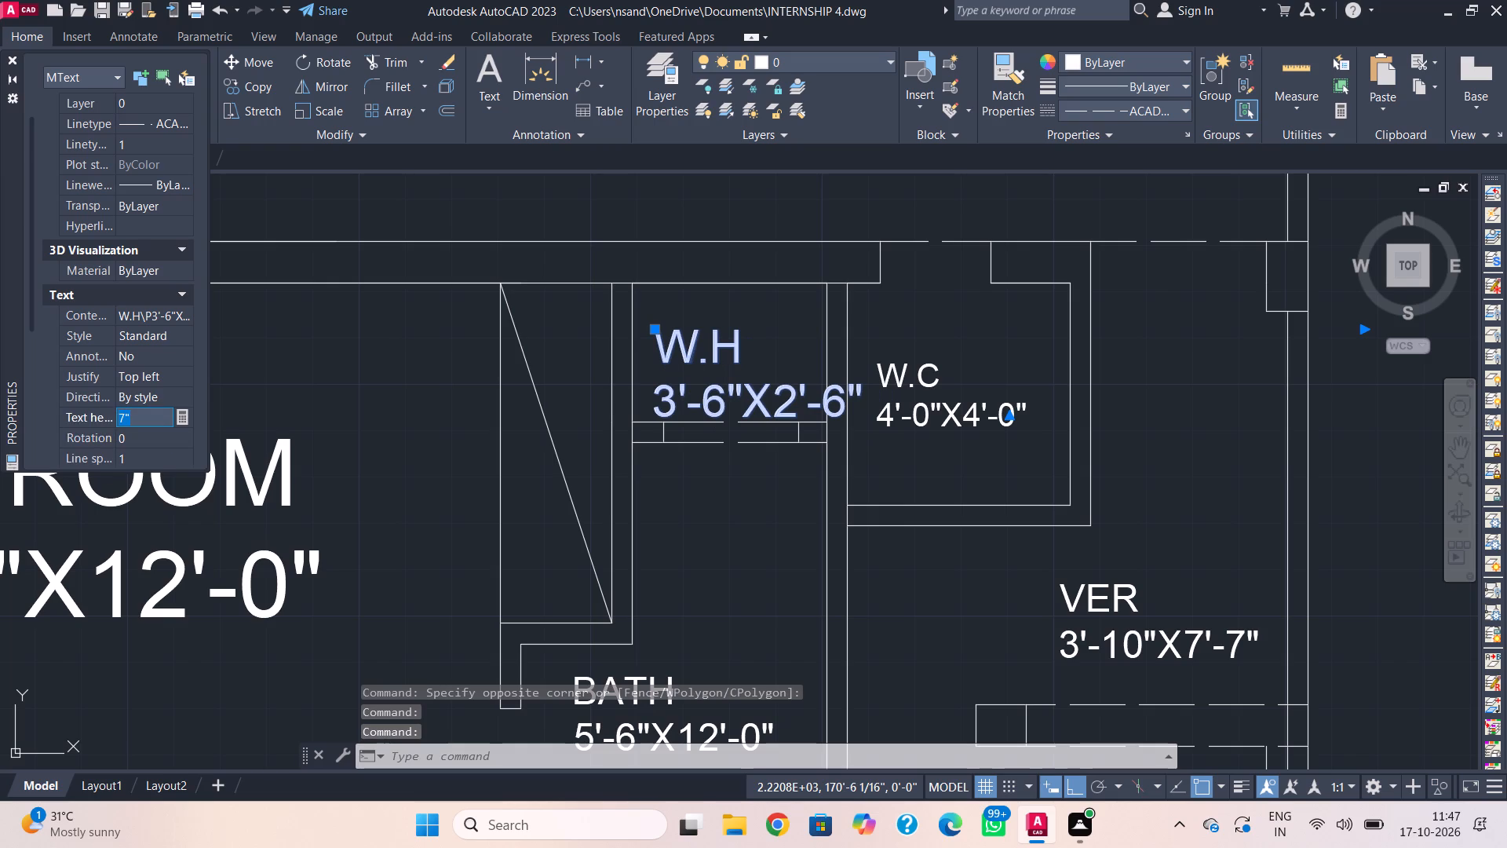
key(6)
key(shift+quotedbl)
key(Return)
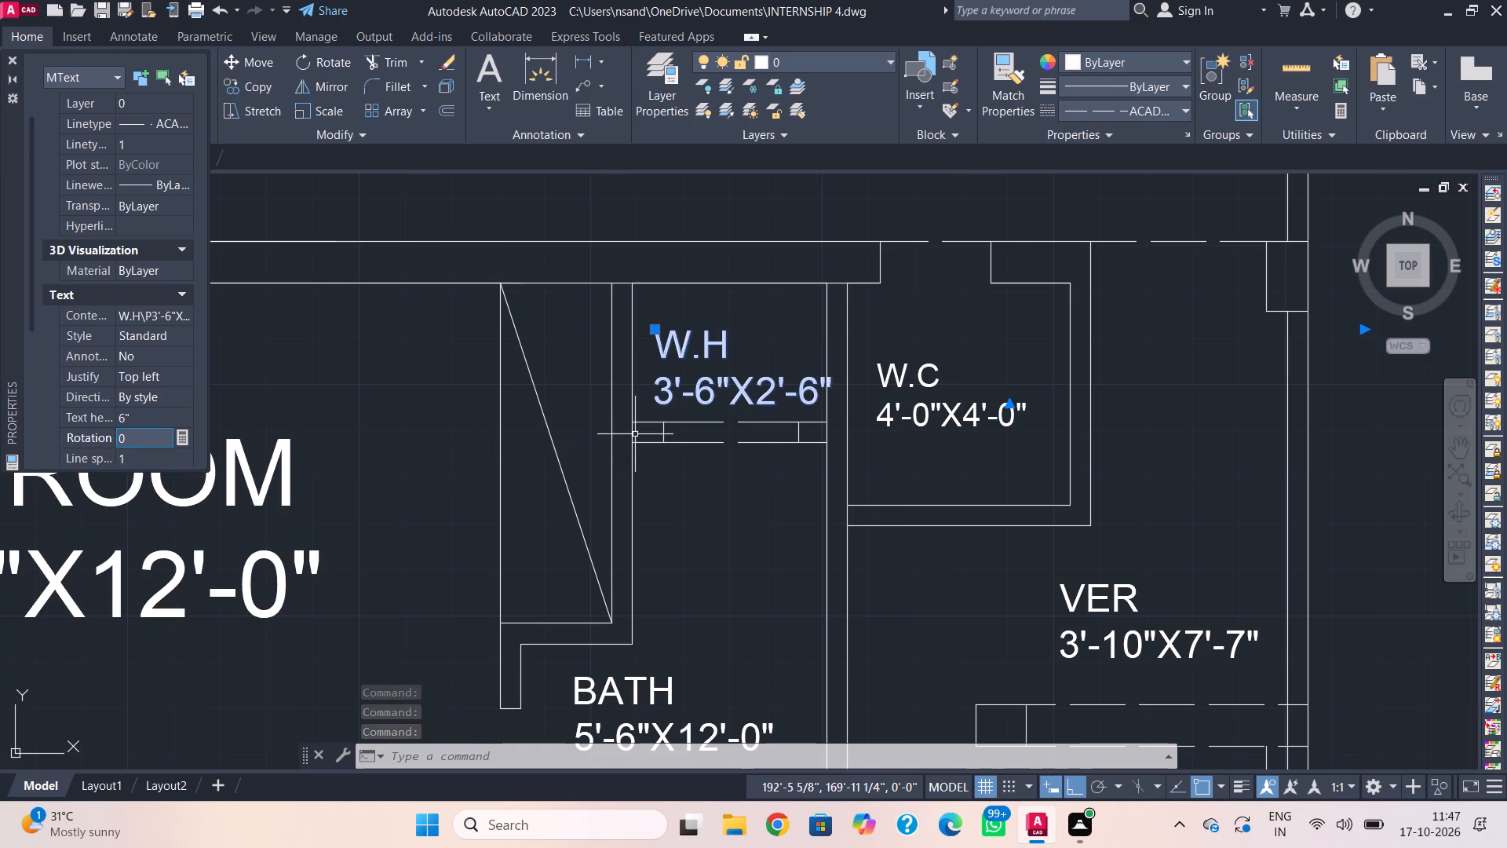
Move the enlarged W.H label slightly toward the wardrobe side so it fits between the walls of its space.
drag(708, 389, 699, 383)
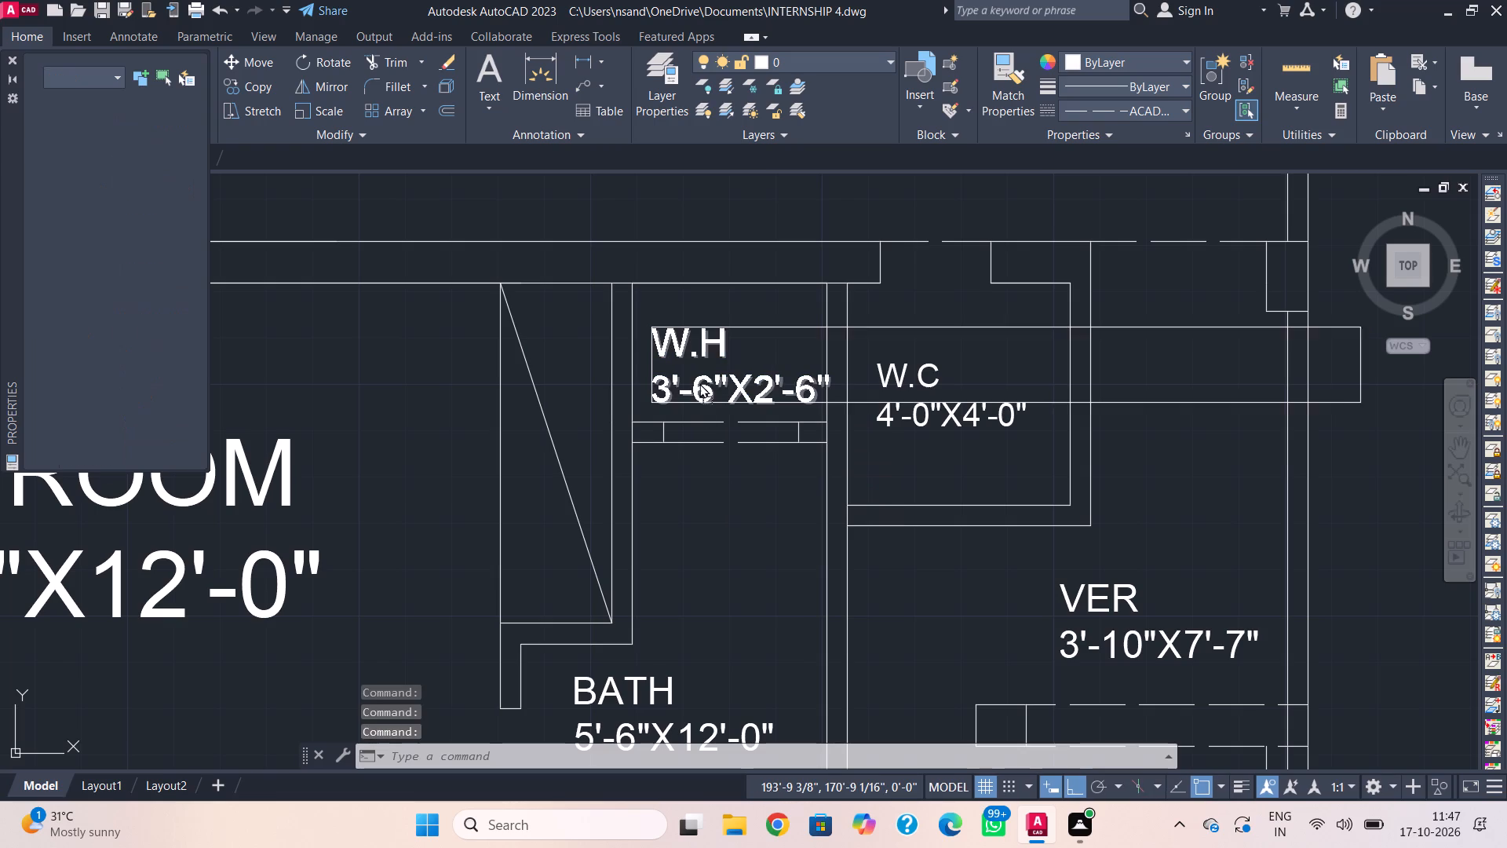
drag(699, 383, 695, 386)
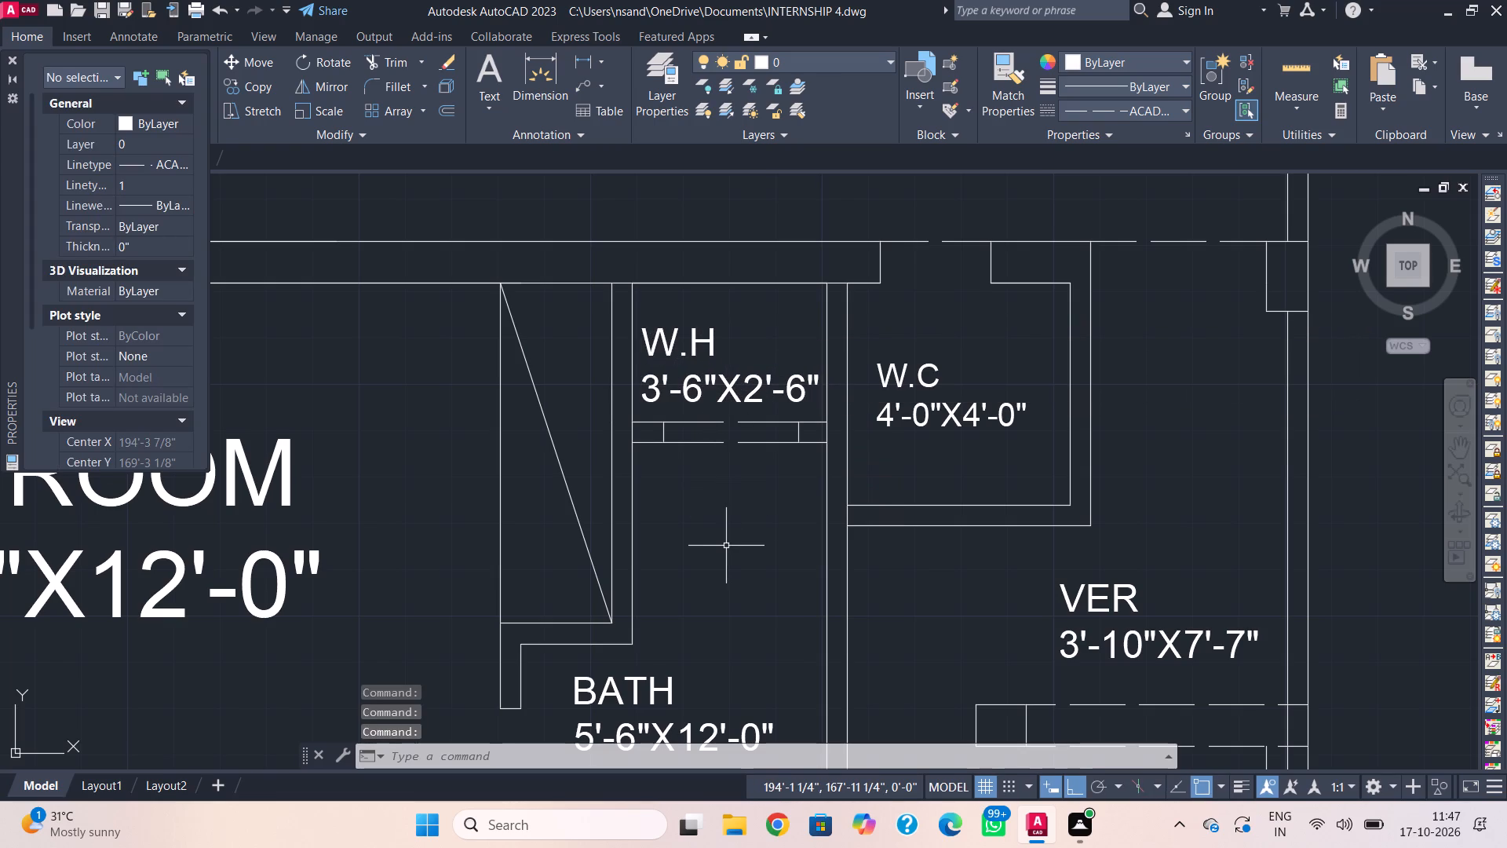
key(Escape)
With the linetype set to ByLayer, draw a vertical line about 7'-7" long from the W.C's outer wall corner past the rear boundary wall.
scroll(726, 550, down, 2)
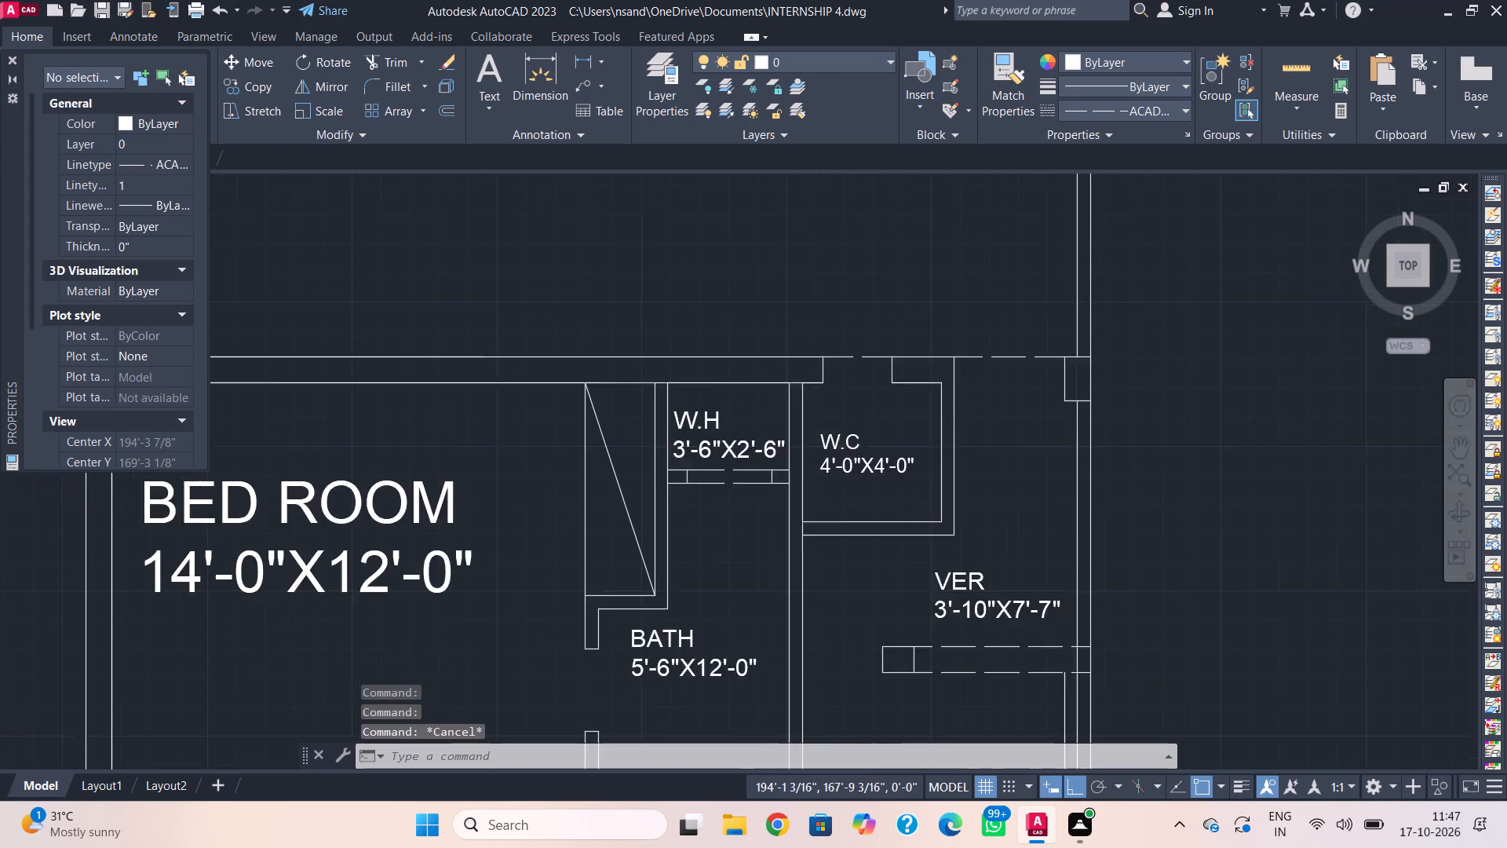
middle_drag(726, 556, 738, 406)
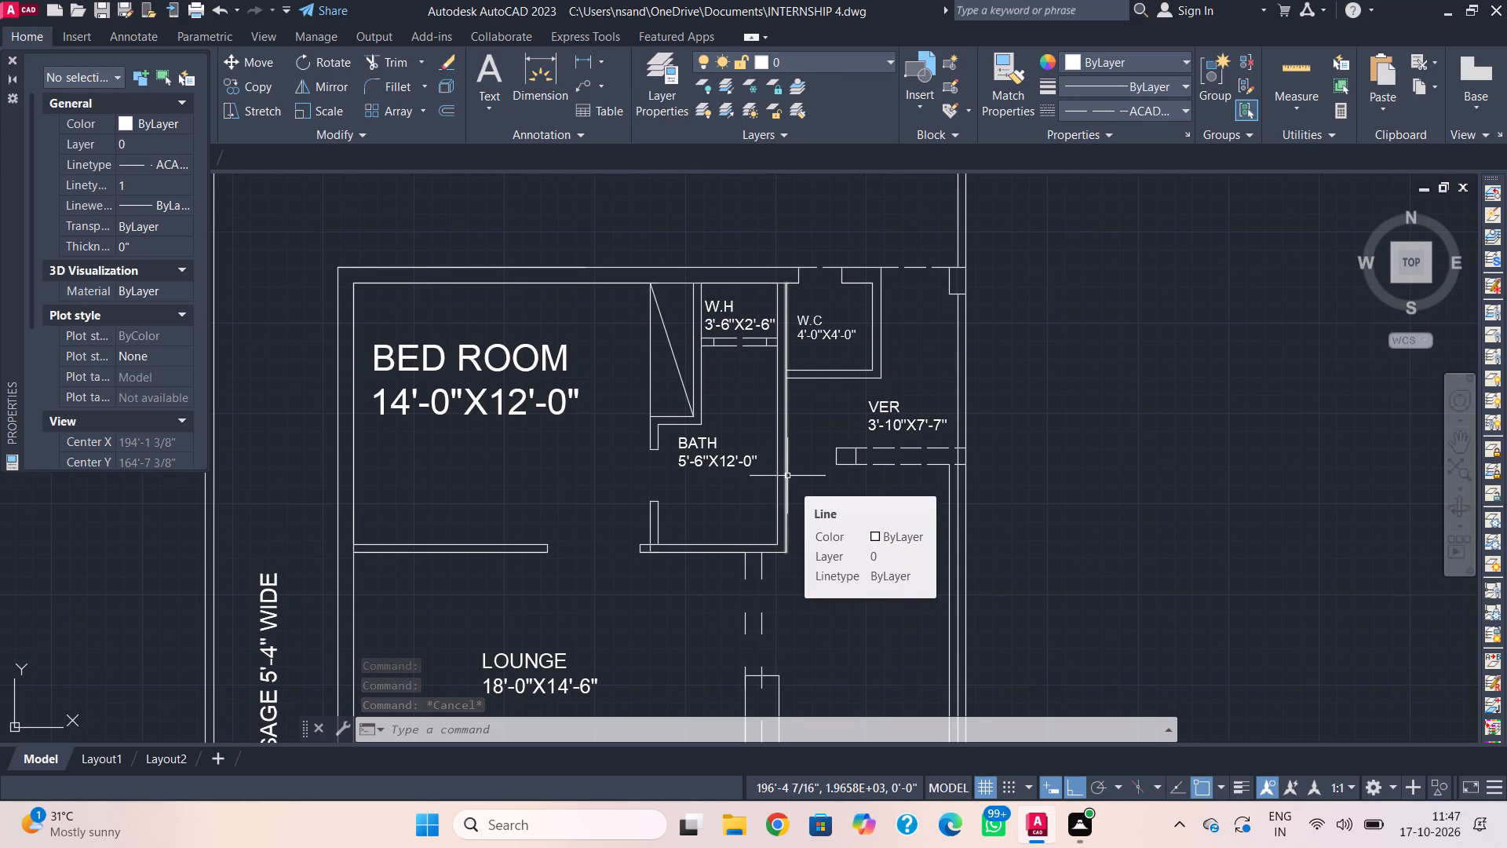
text(L)
key(space)
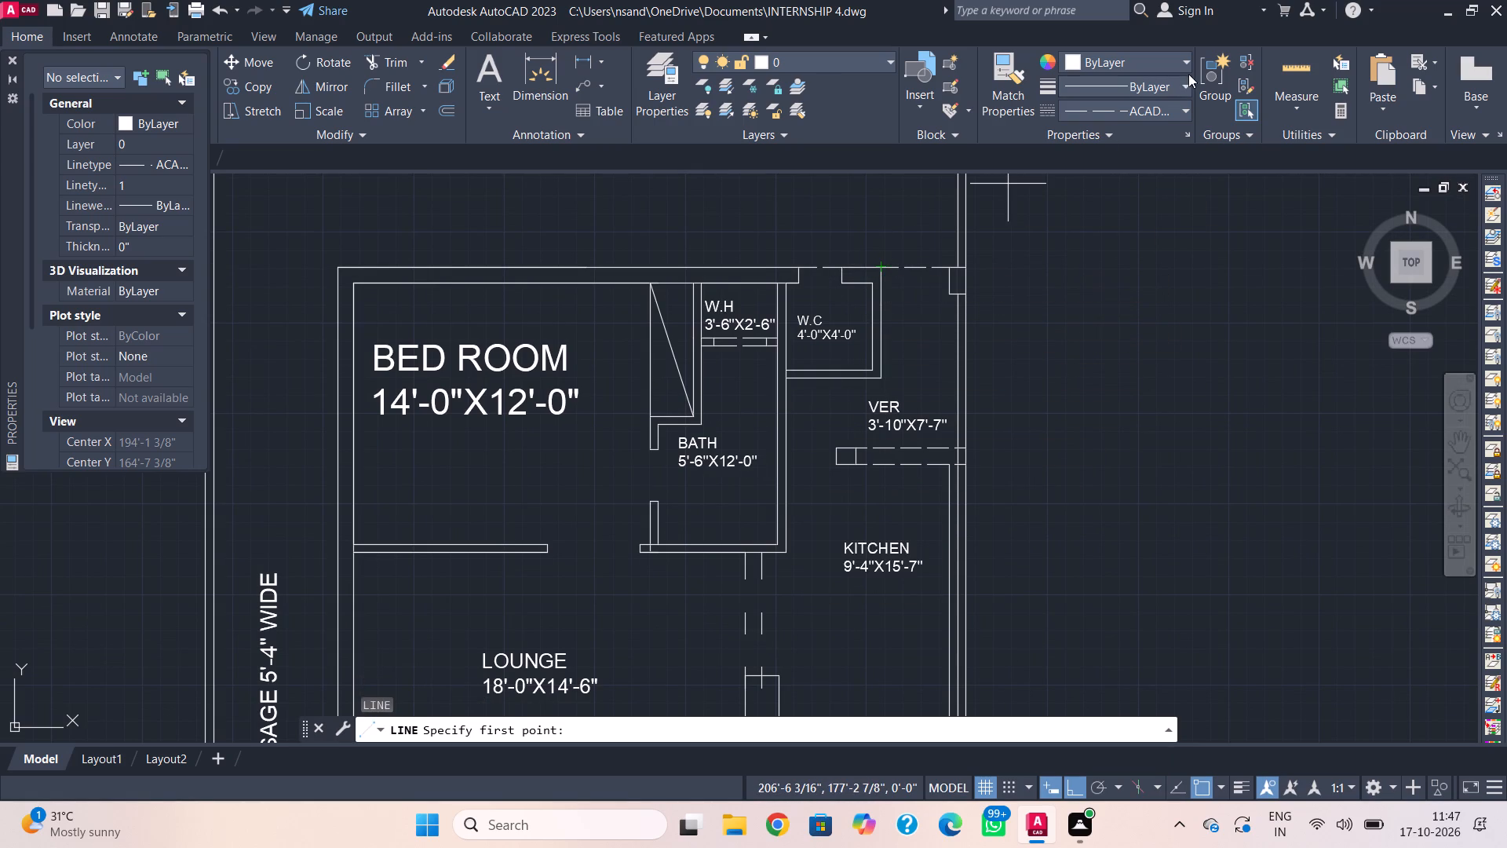
click(1166, 101)
click(1148, 129)
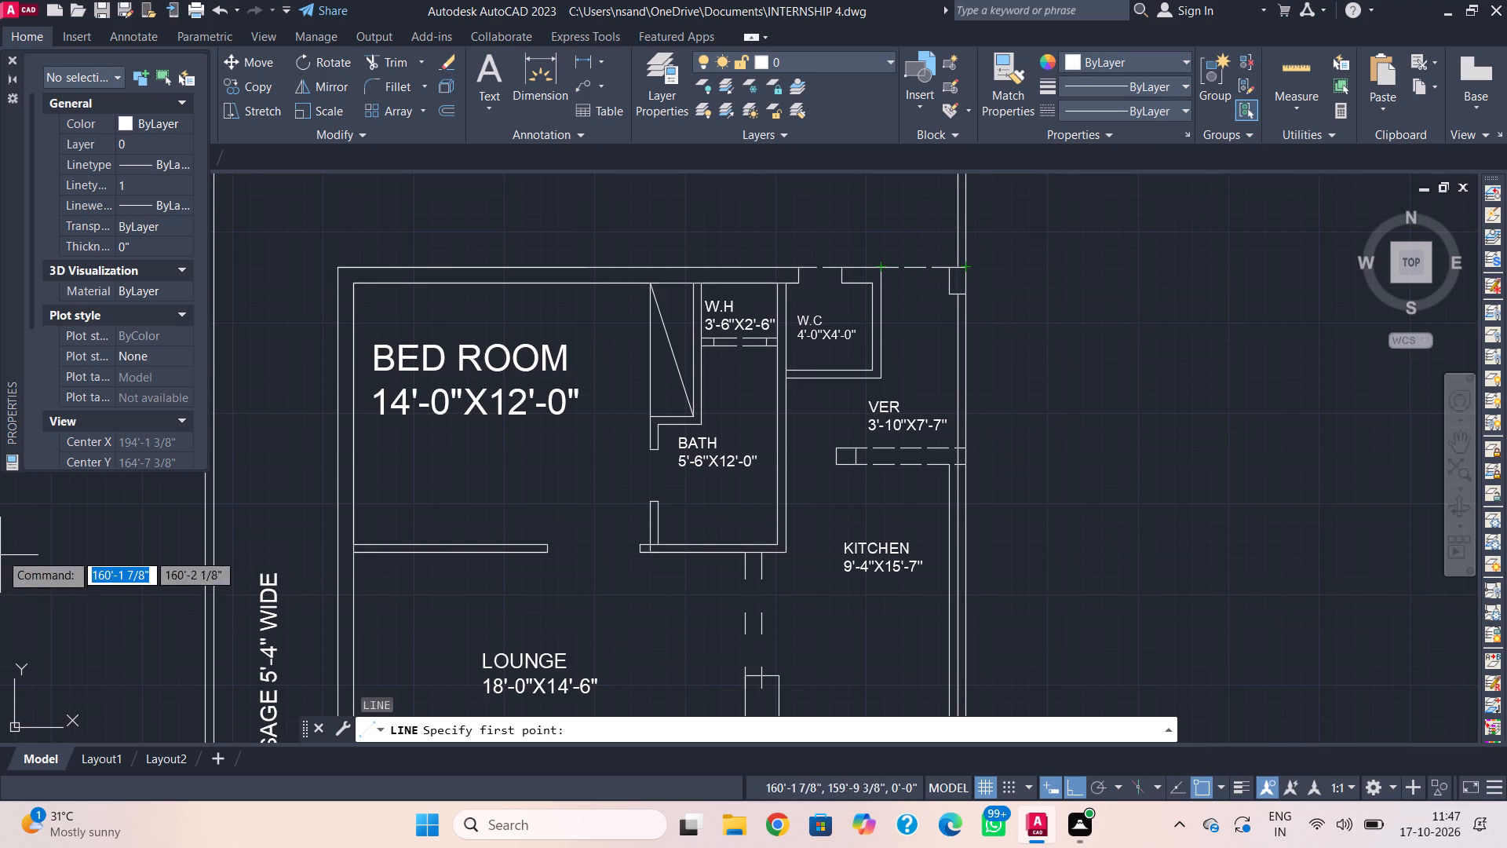
middle_drag(783, 313, 768, 435)
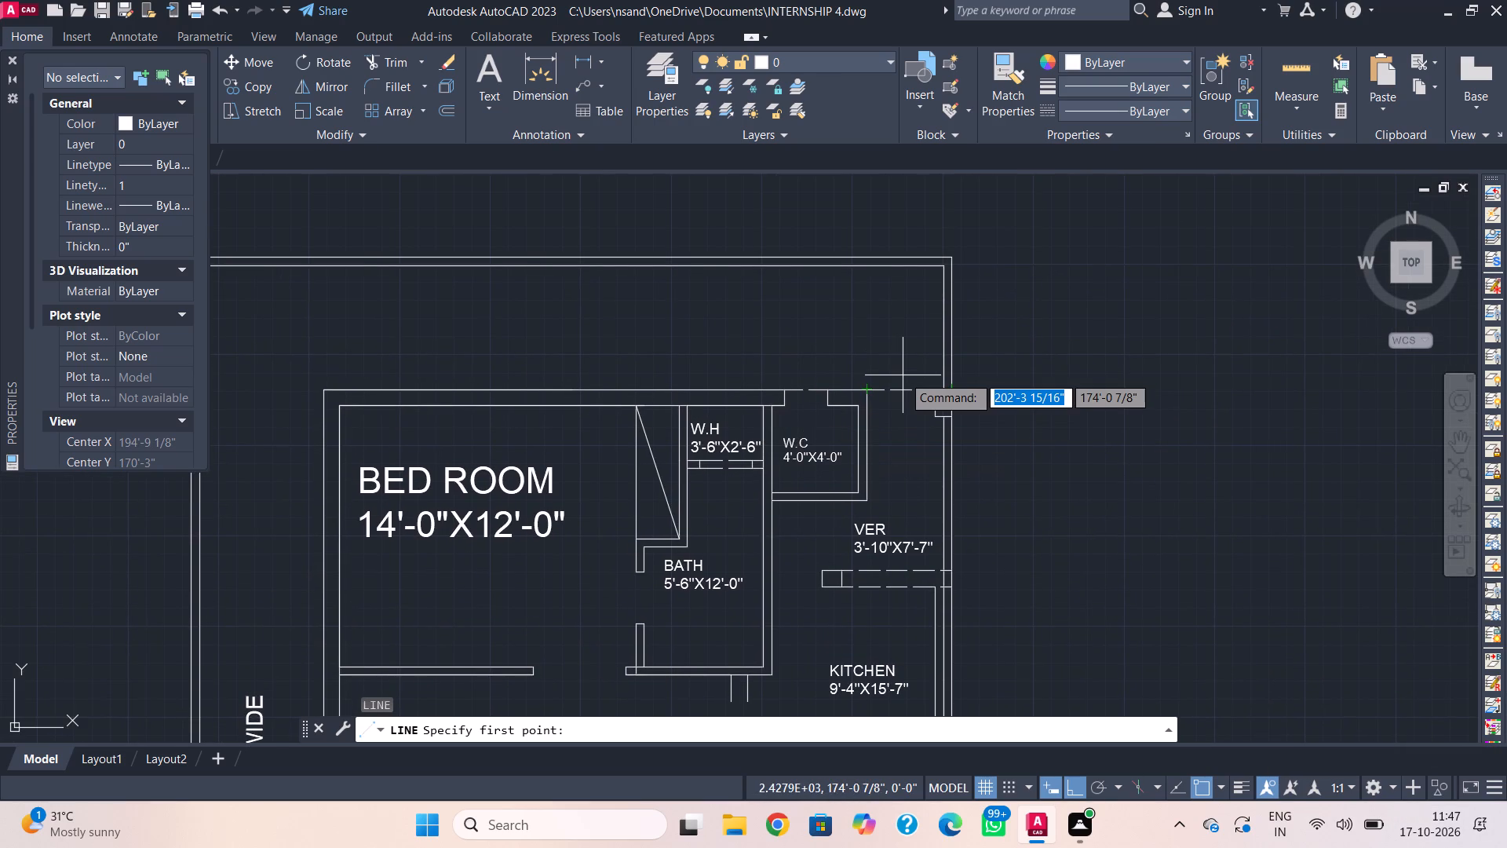
click(871, 393)
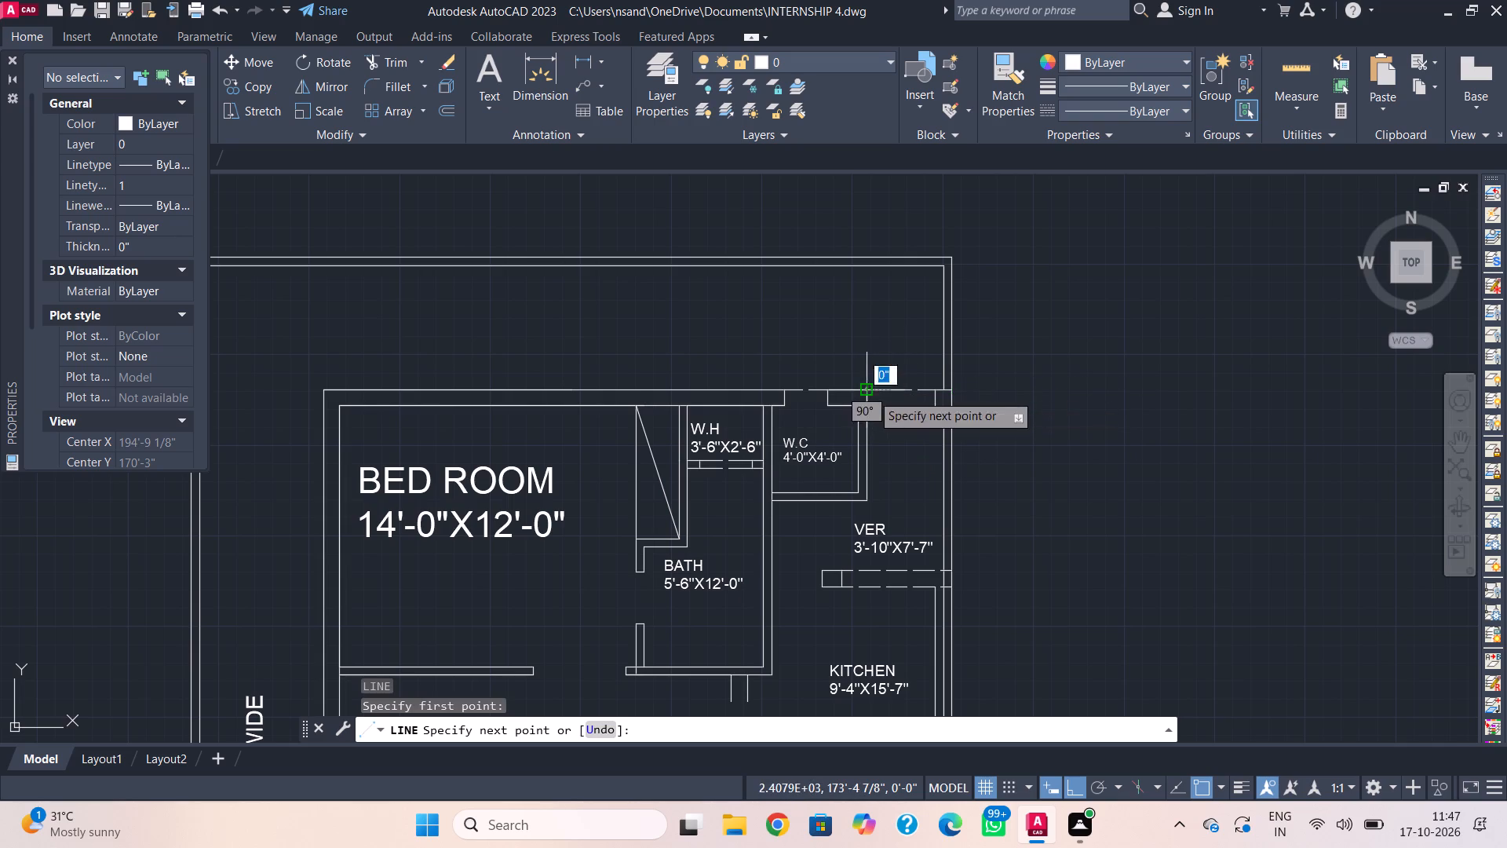
click(870, 220)
key(Escape)
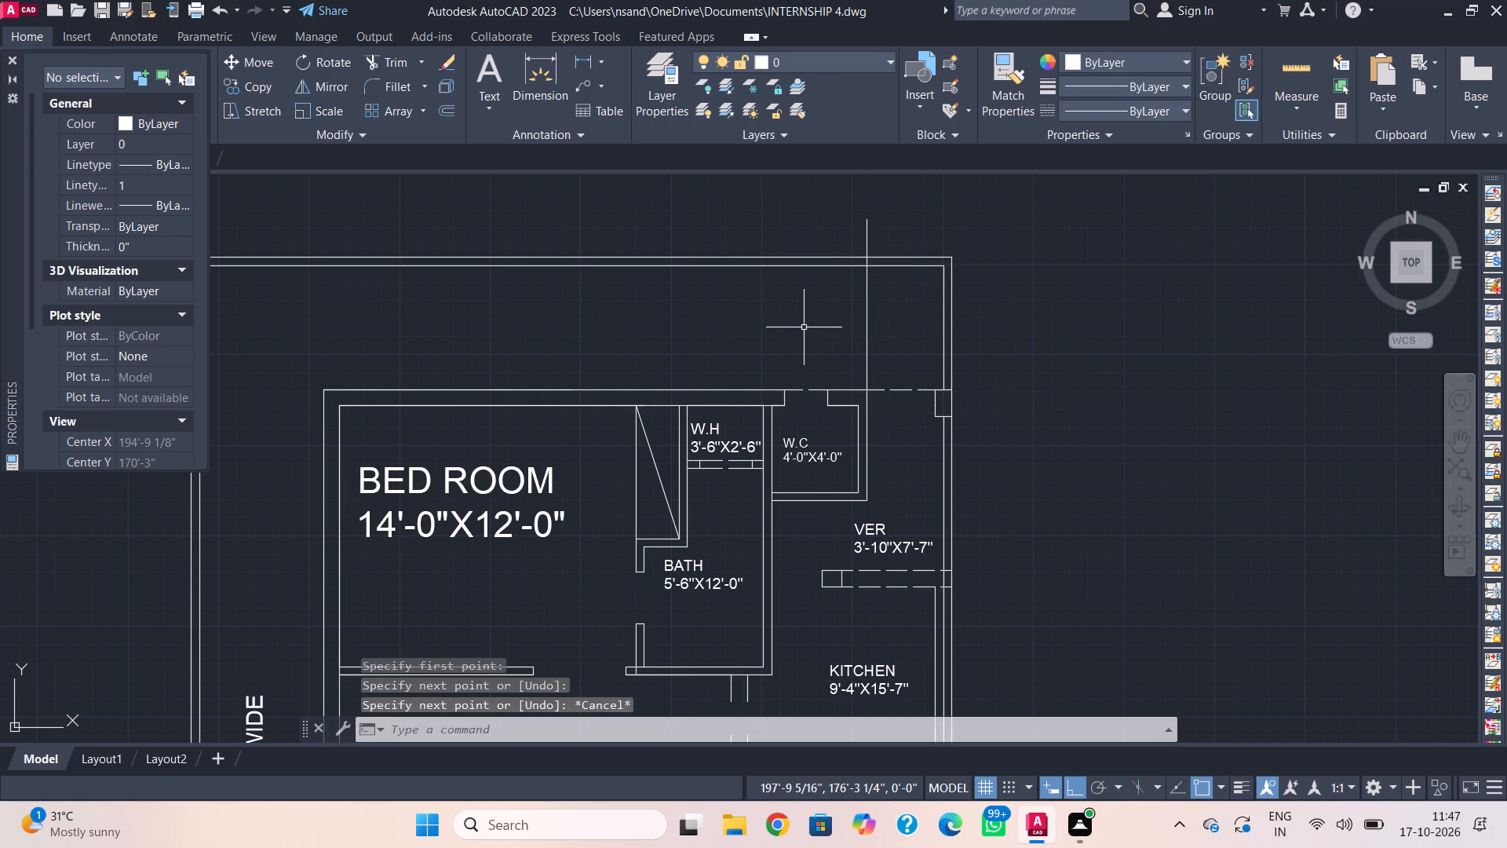
Draw a second, parallel vertical line from the W.C's inner wall corner past the rear boundary wall.
text(L)
key(space)
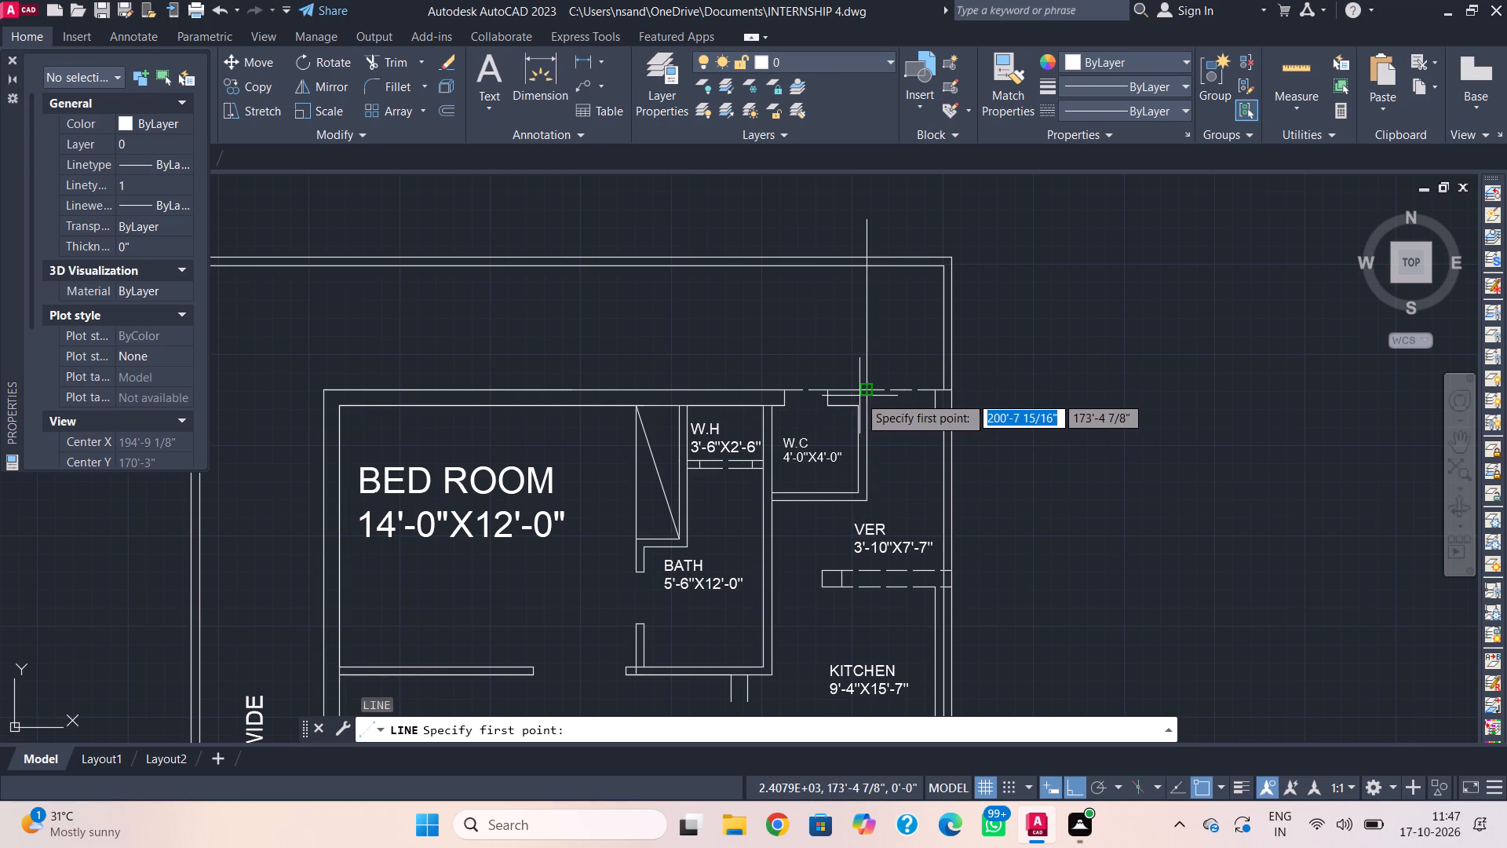
scroll(863, 408, up, 4)
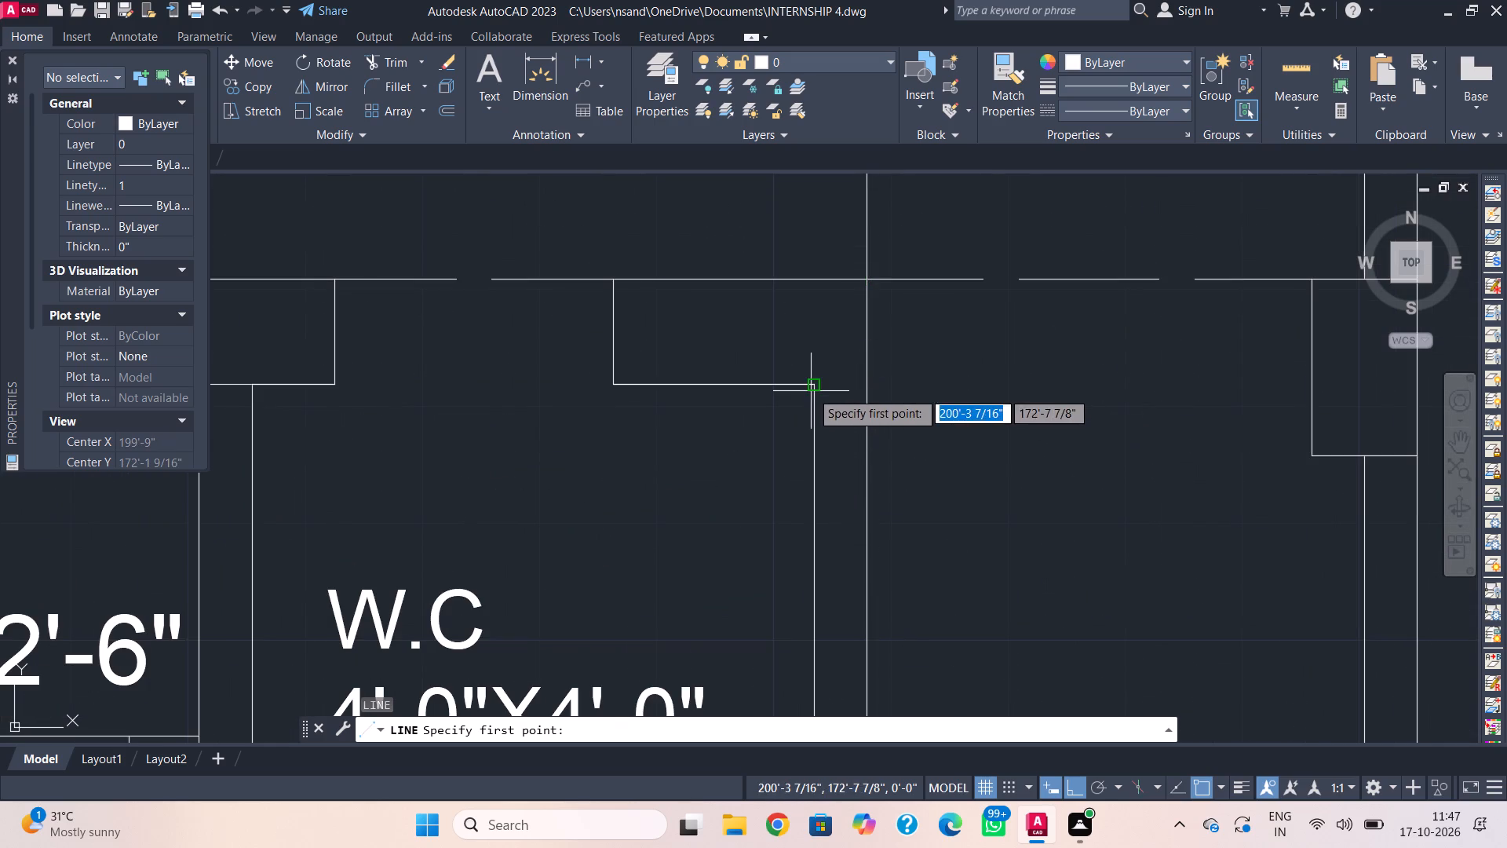
click(811, 391)
scroll(789, 190, down, 1)
middle_drag(786, 231, 796, 501)
scroll(797, 316, down, 2)
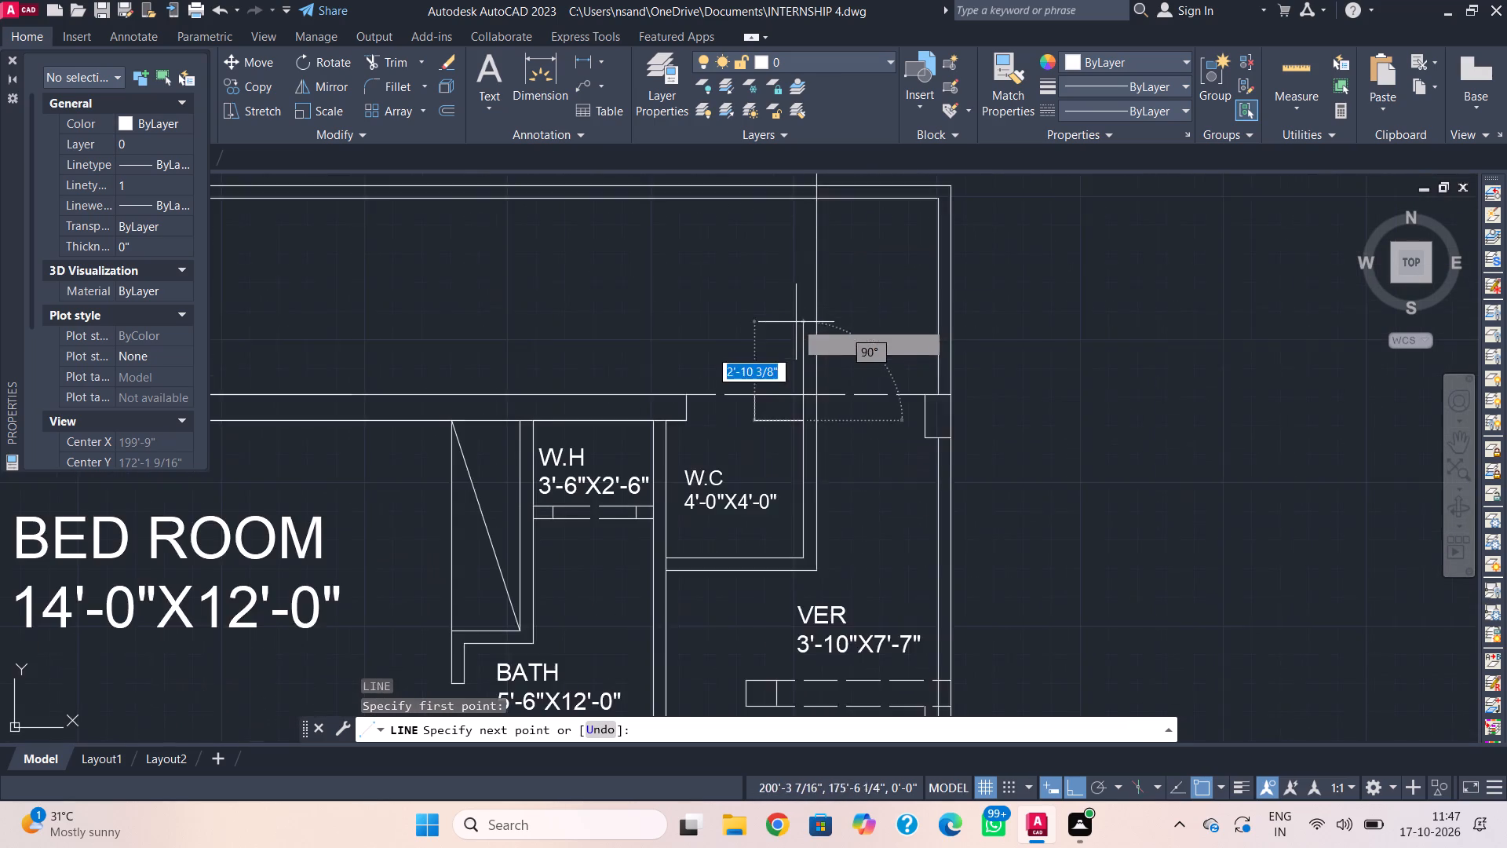
middle_drag(794, 332, 775, 428)
click(750, 181)
key(Escape)
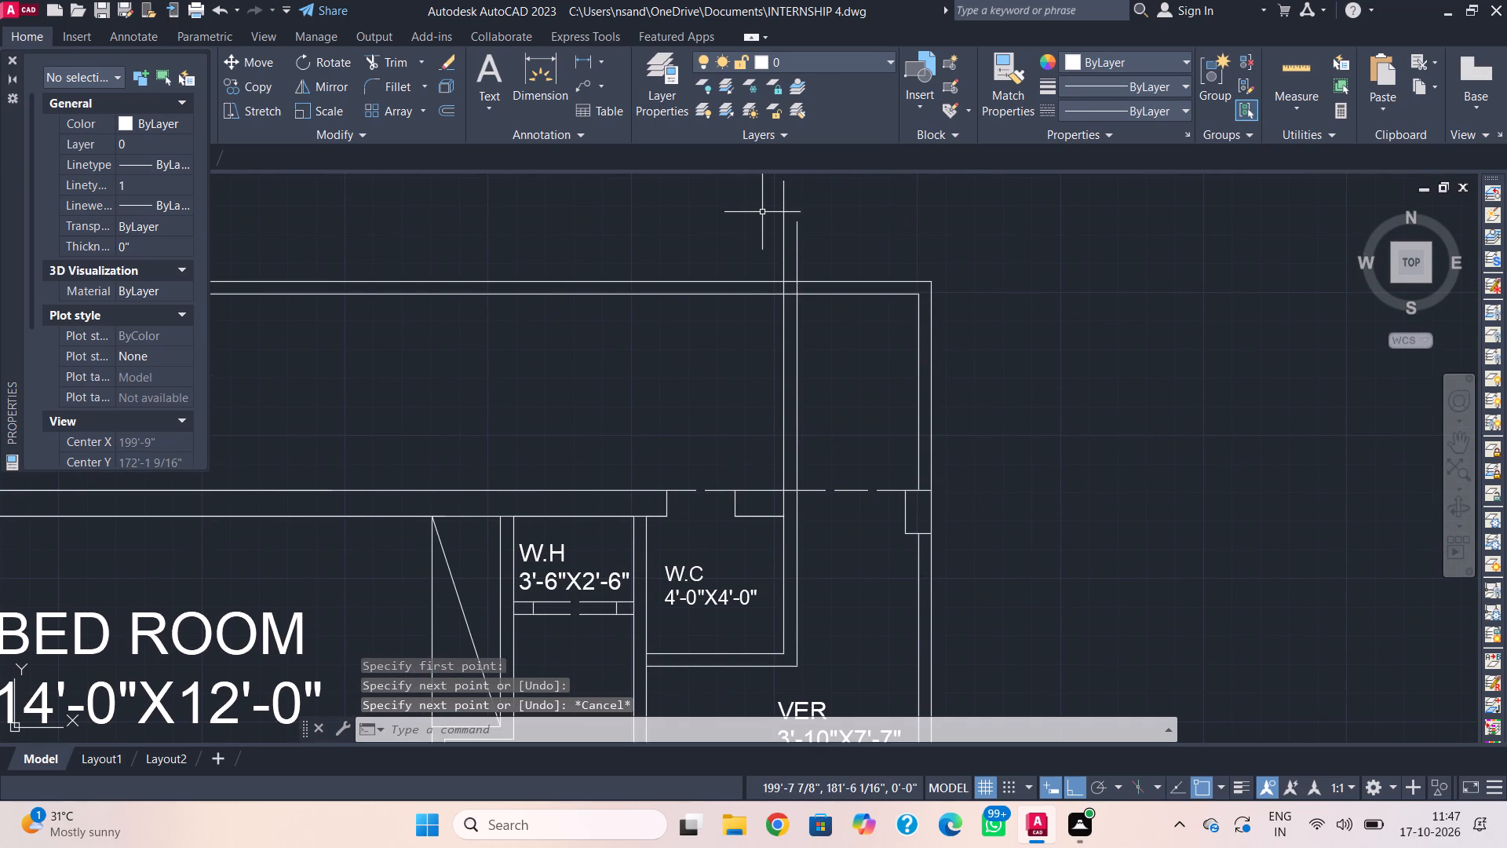
Trim both new lines back to the boundary wall's inner face and remove the inner line's piece within the W.C wall thickness.
text(TR)
key(space)
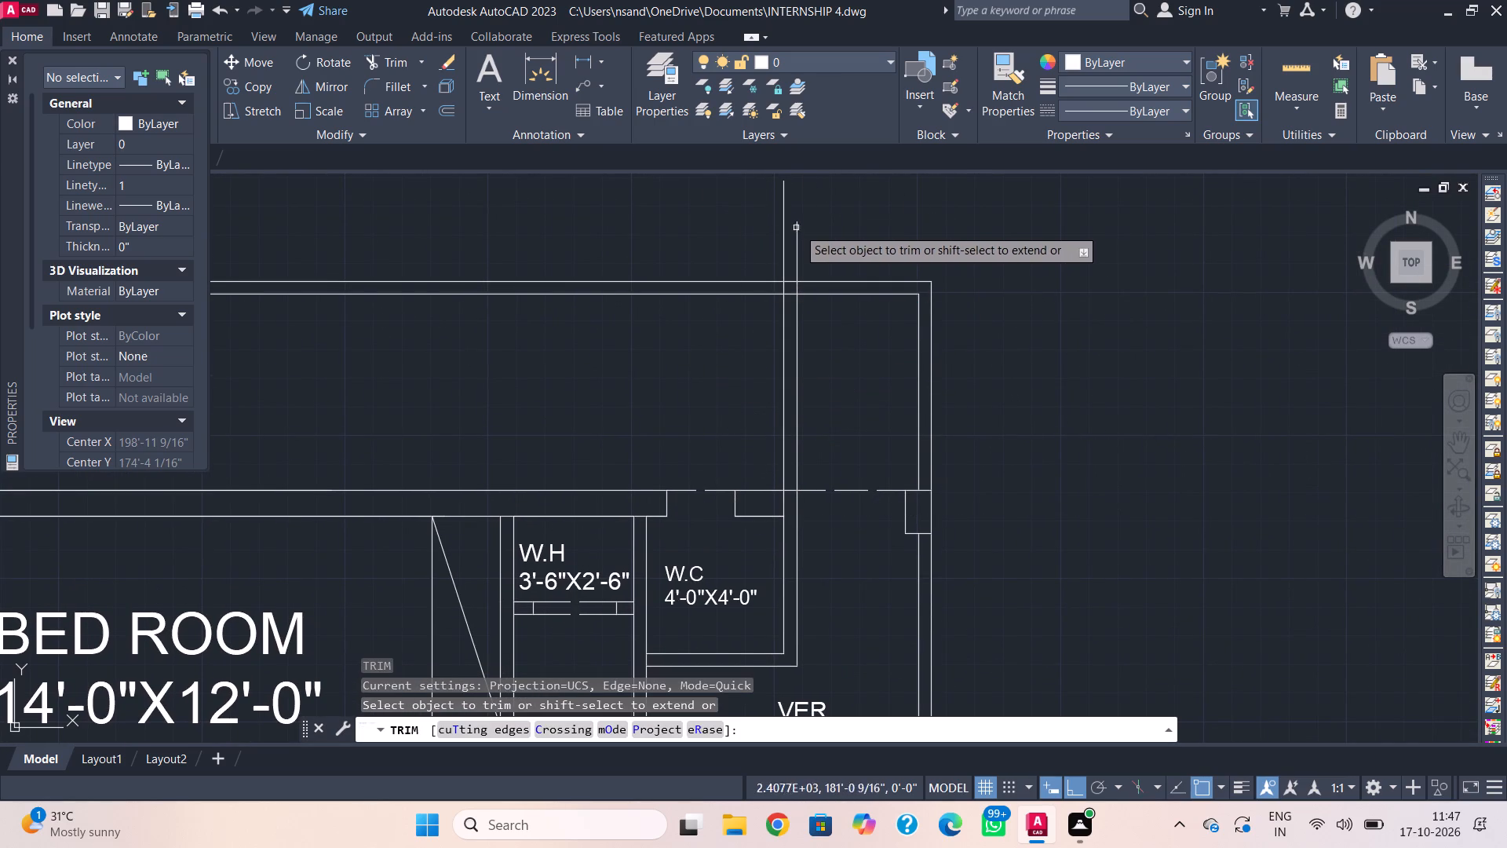
click(817, 240)
click(774, 241)
scroll(804, 288, up, 1)
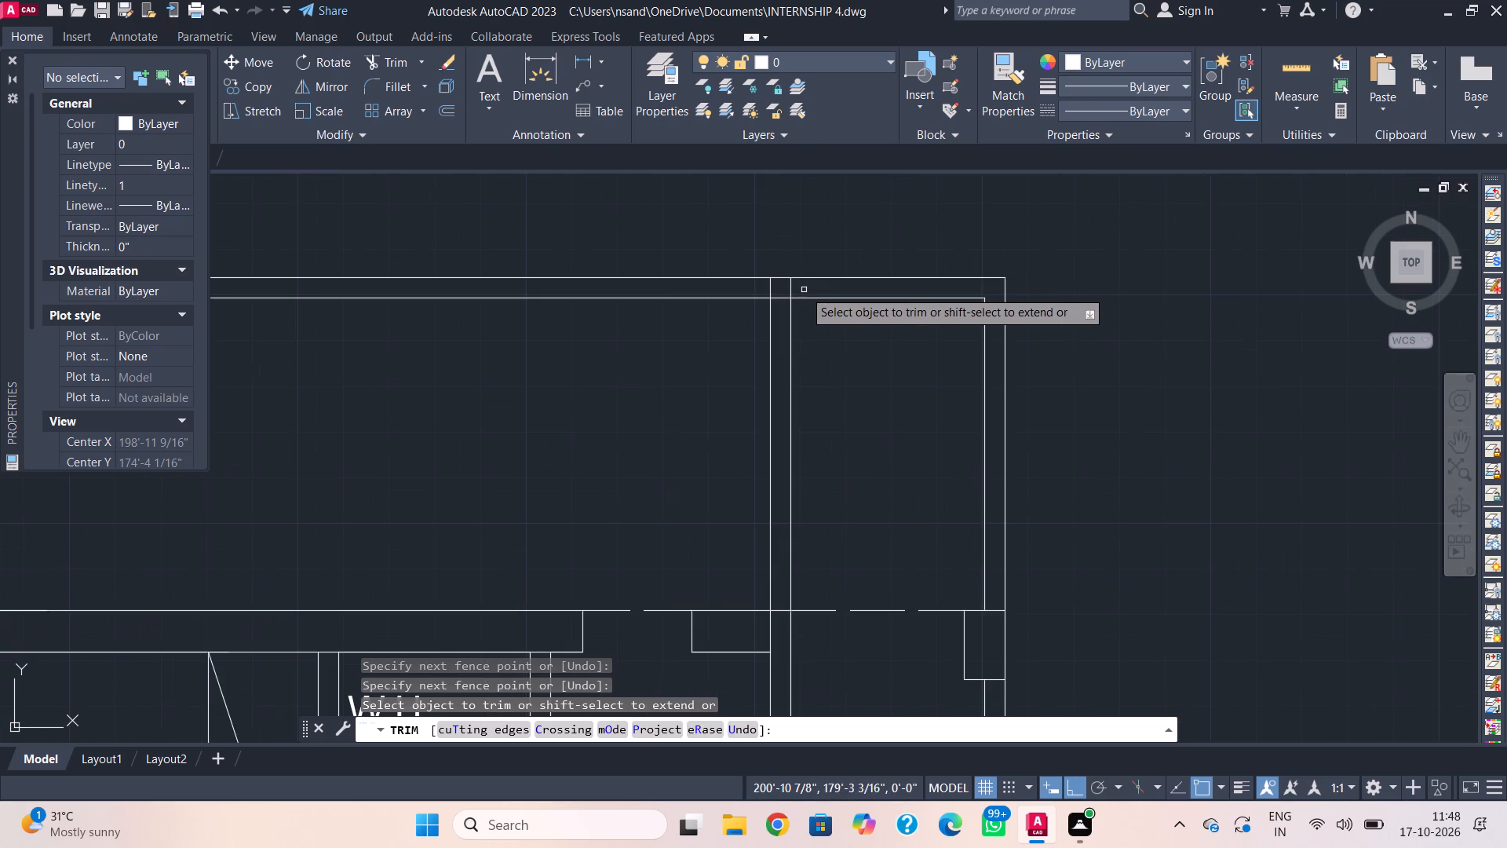
click(801, 292)
scroll(801, 292, up, 1)
click(731, 291)
scroll(746, 390, down, 1)
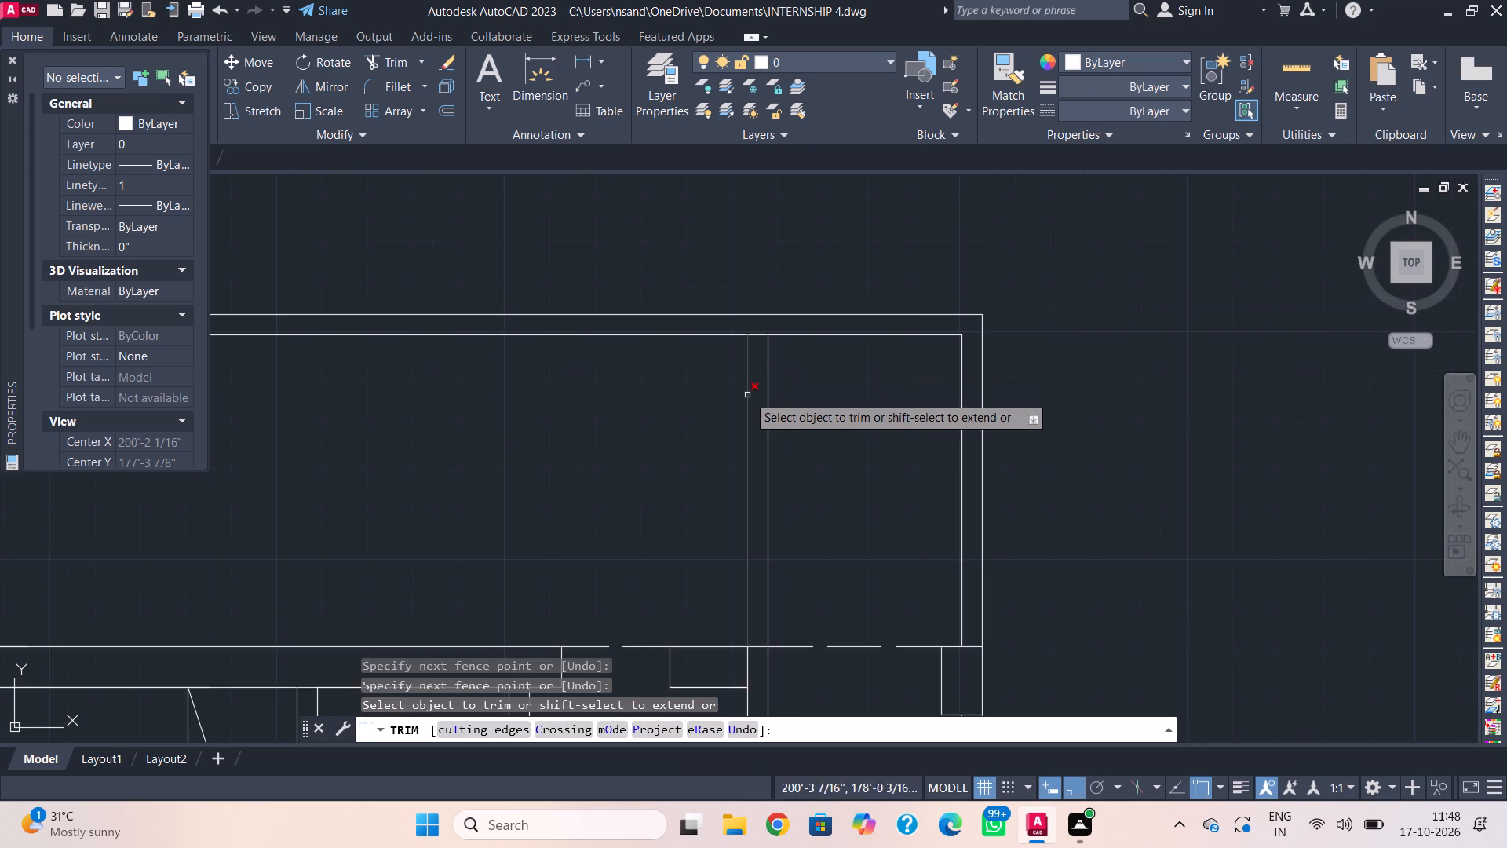
middle_drag(747, 389, 751, 244)
click(750, 528)
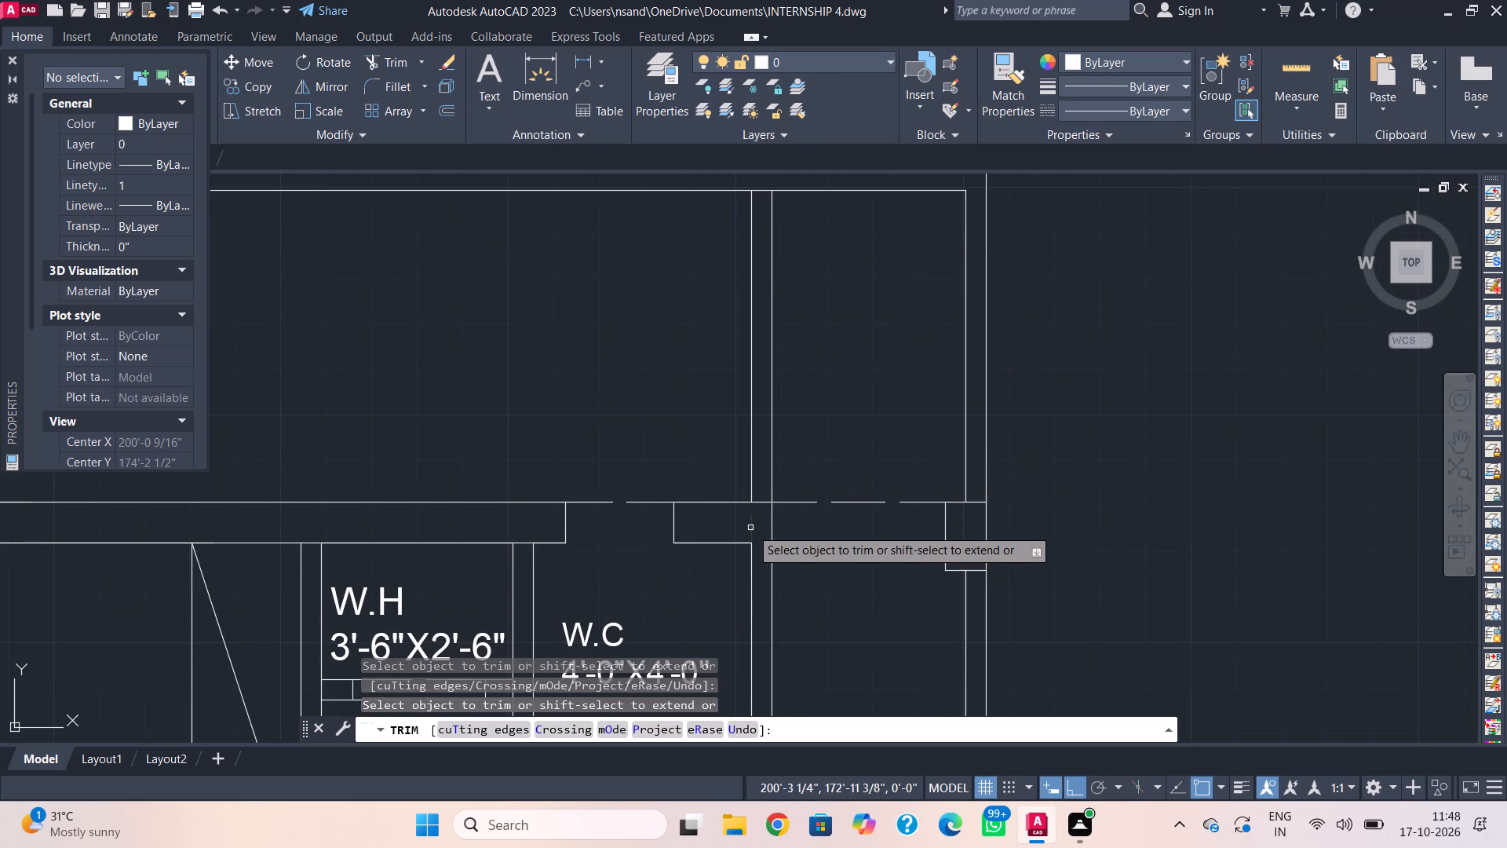
key(Escape)
Close the Properties palette.
scroll(869, 375, down, 1)
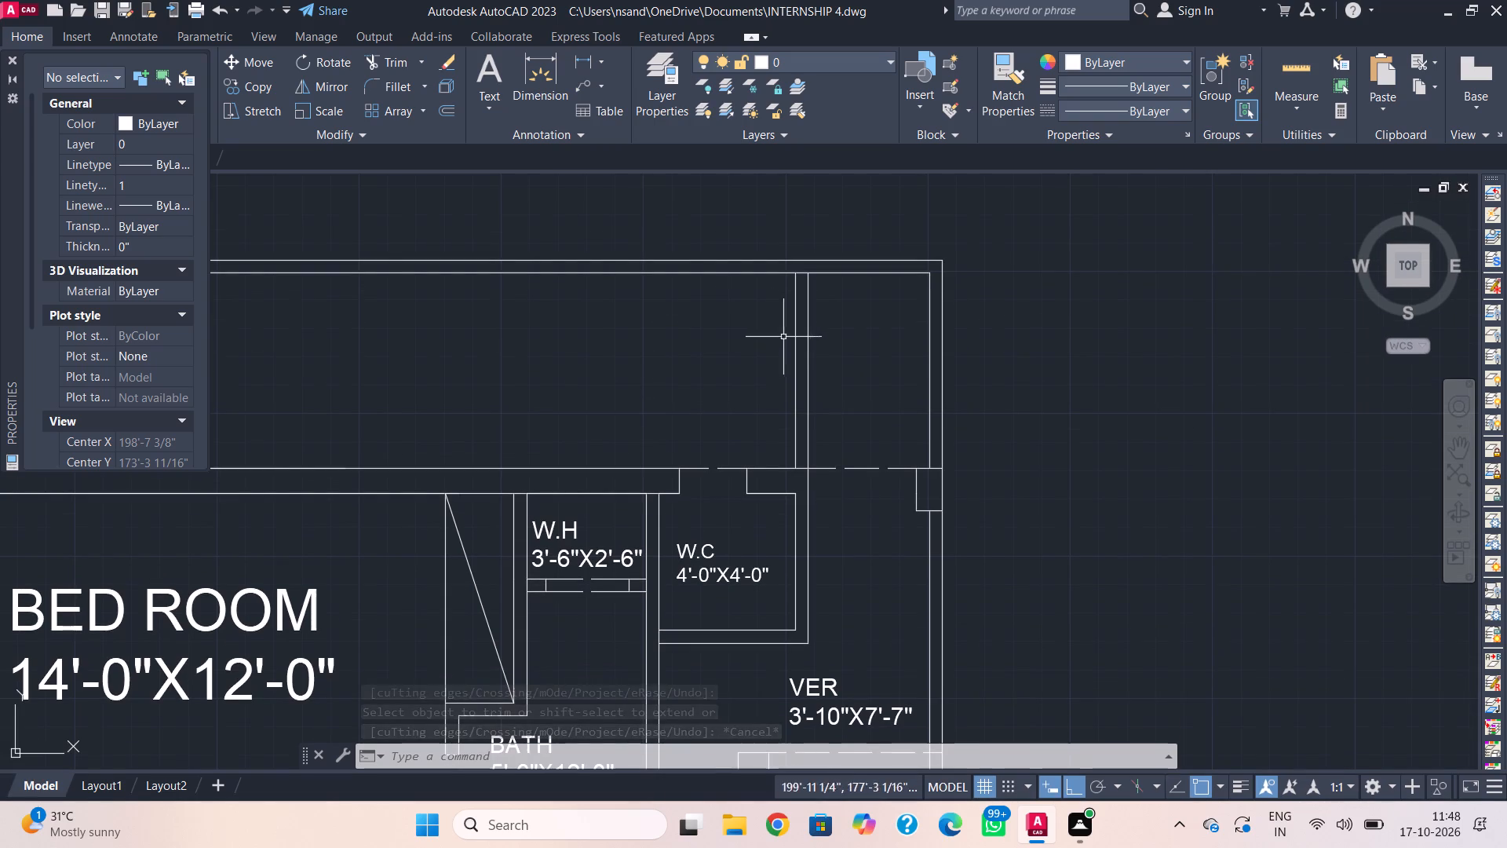
scroll(520, 387, down, 1)
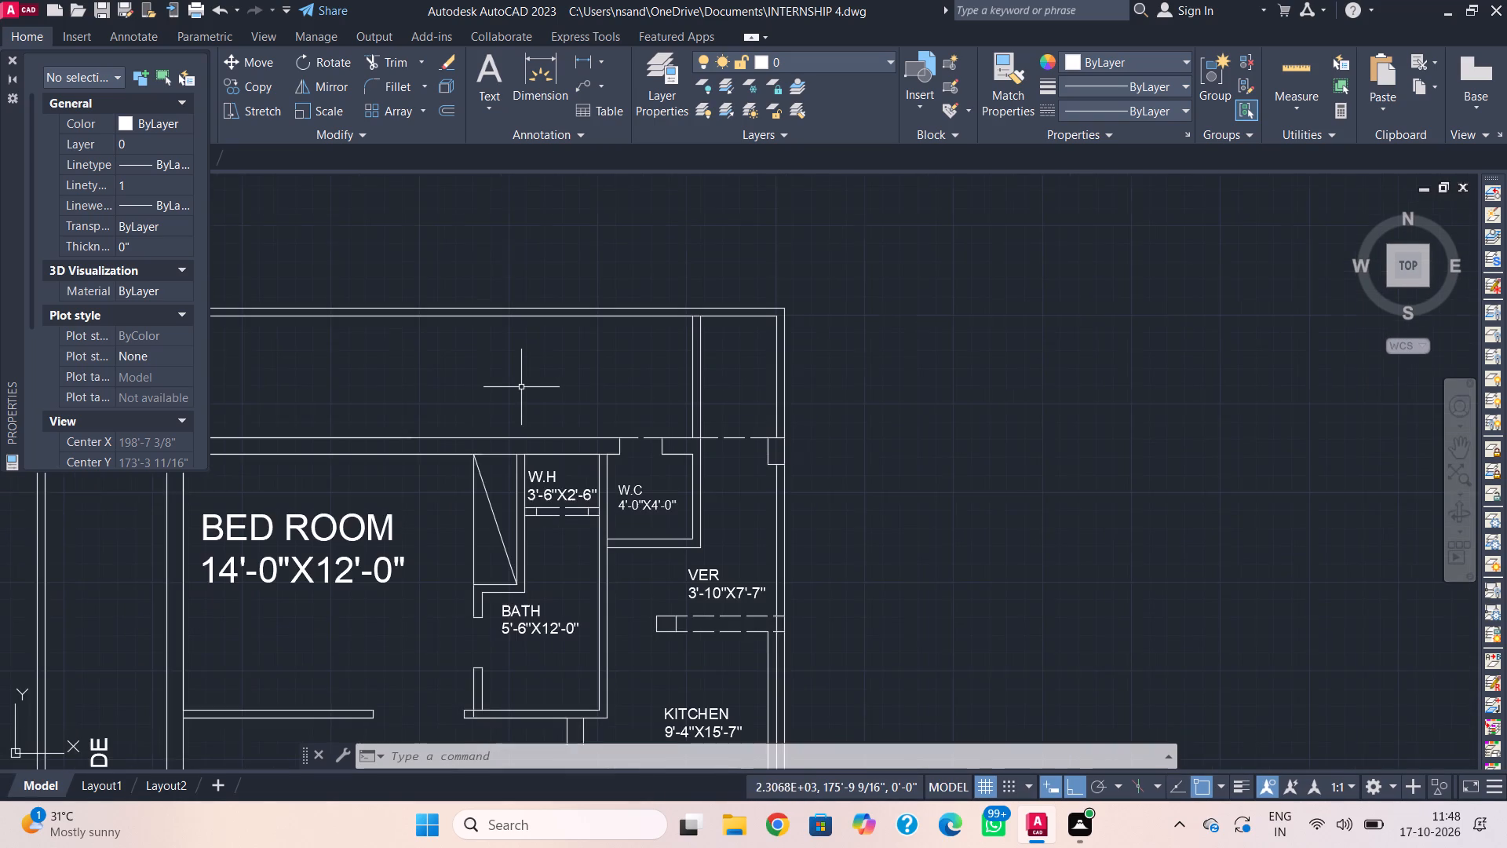
middle_drag(542, 389, 658, 322)
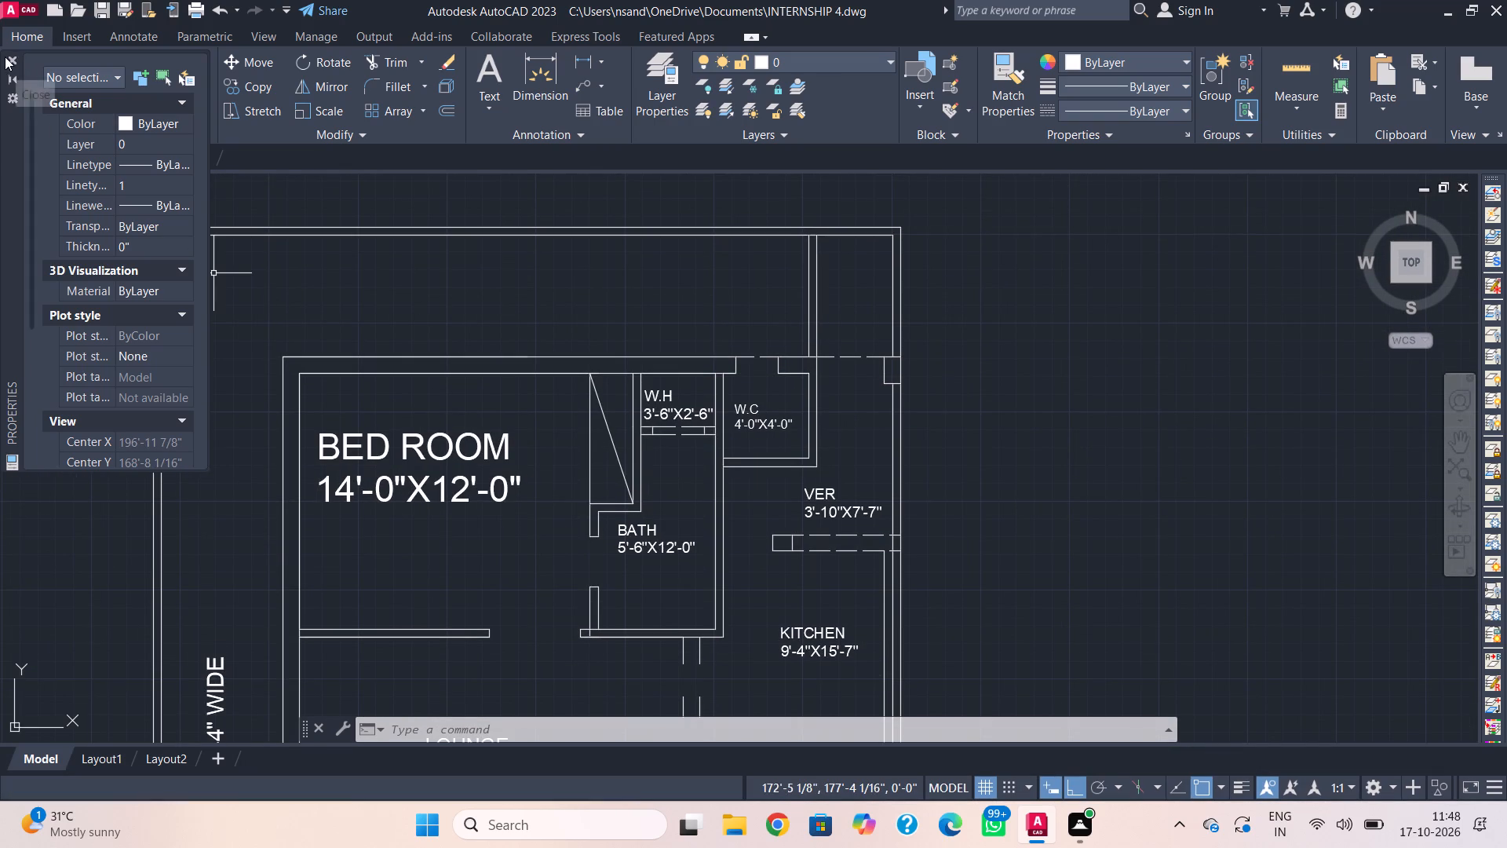
click(5, 57)
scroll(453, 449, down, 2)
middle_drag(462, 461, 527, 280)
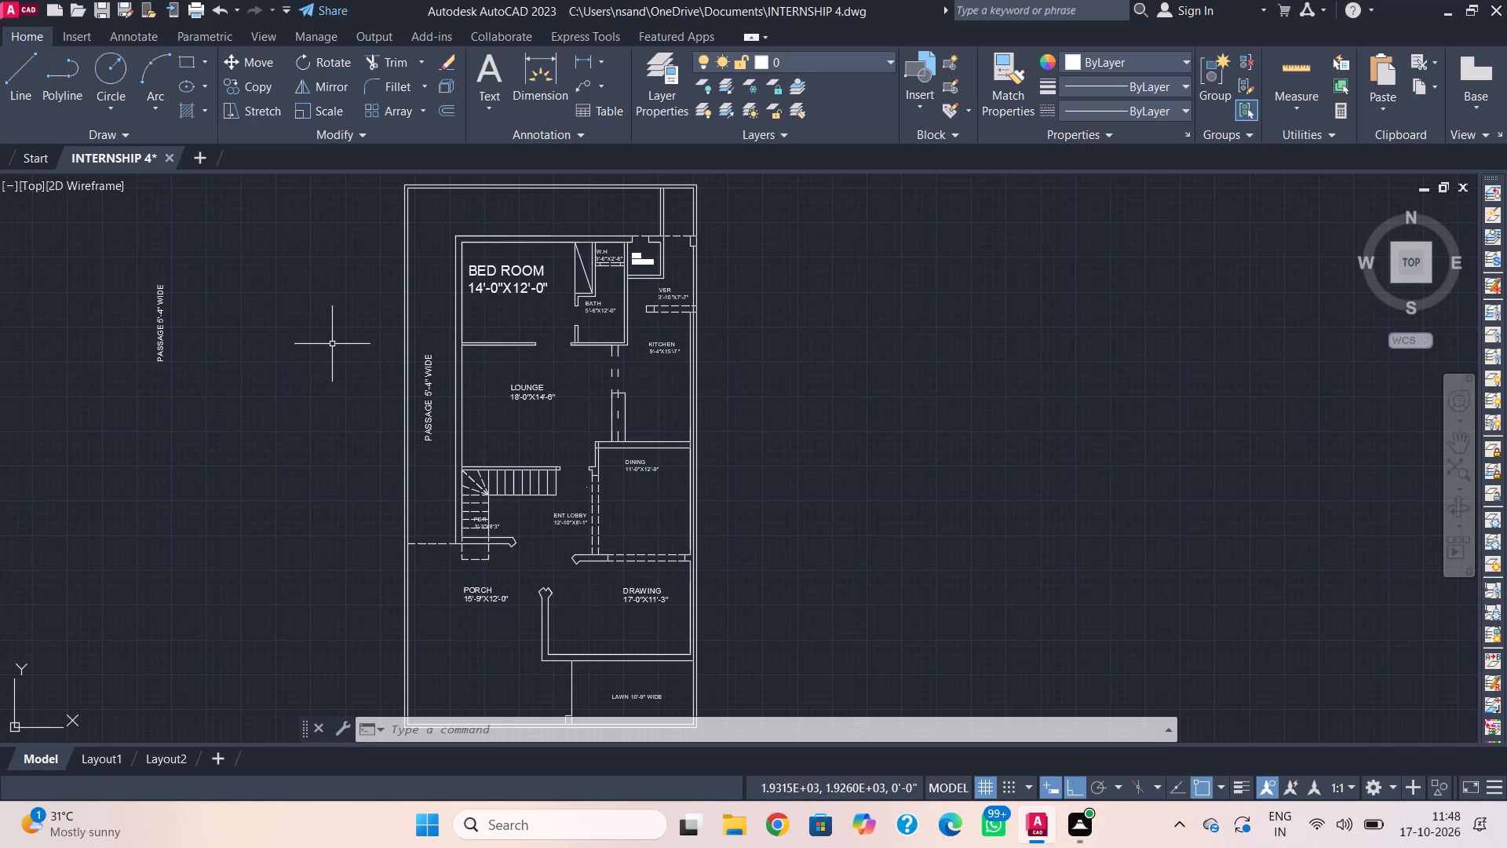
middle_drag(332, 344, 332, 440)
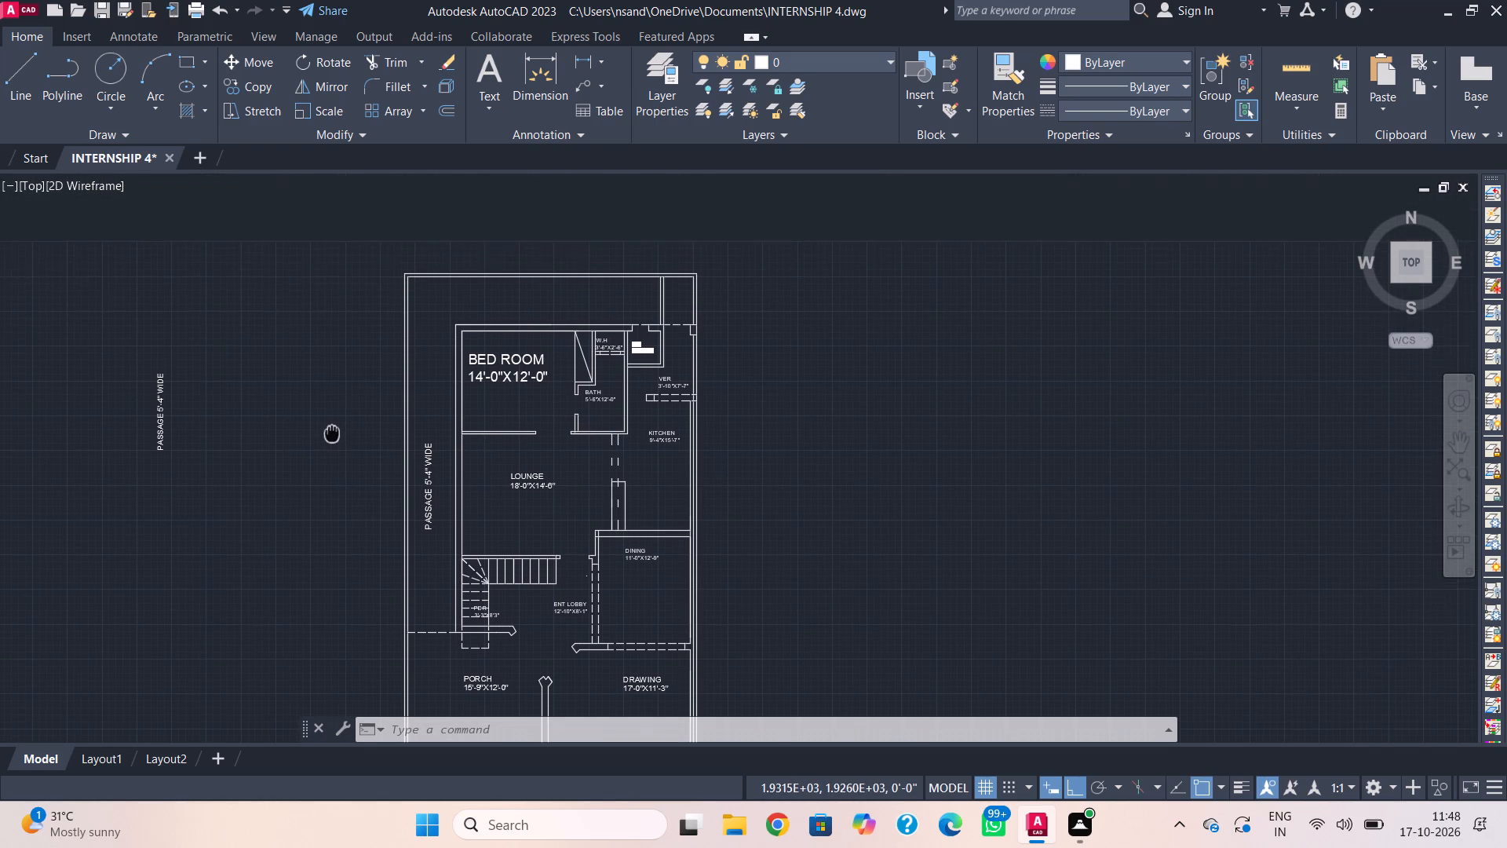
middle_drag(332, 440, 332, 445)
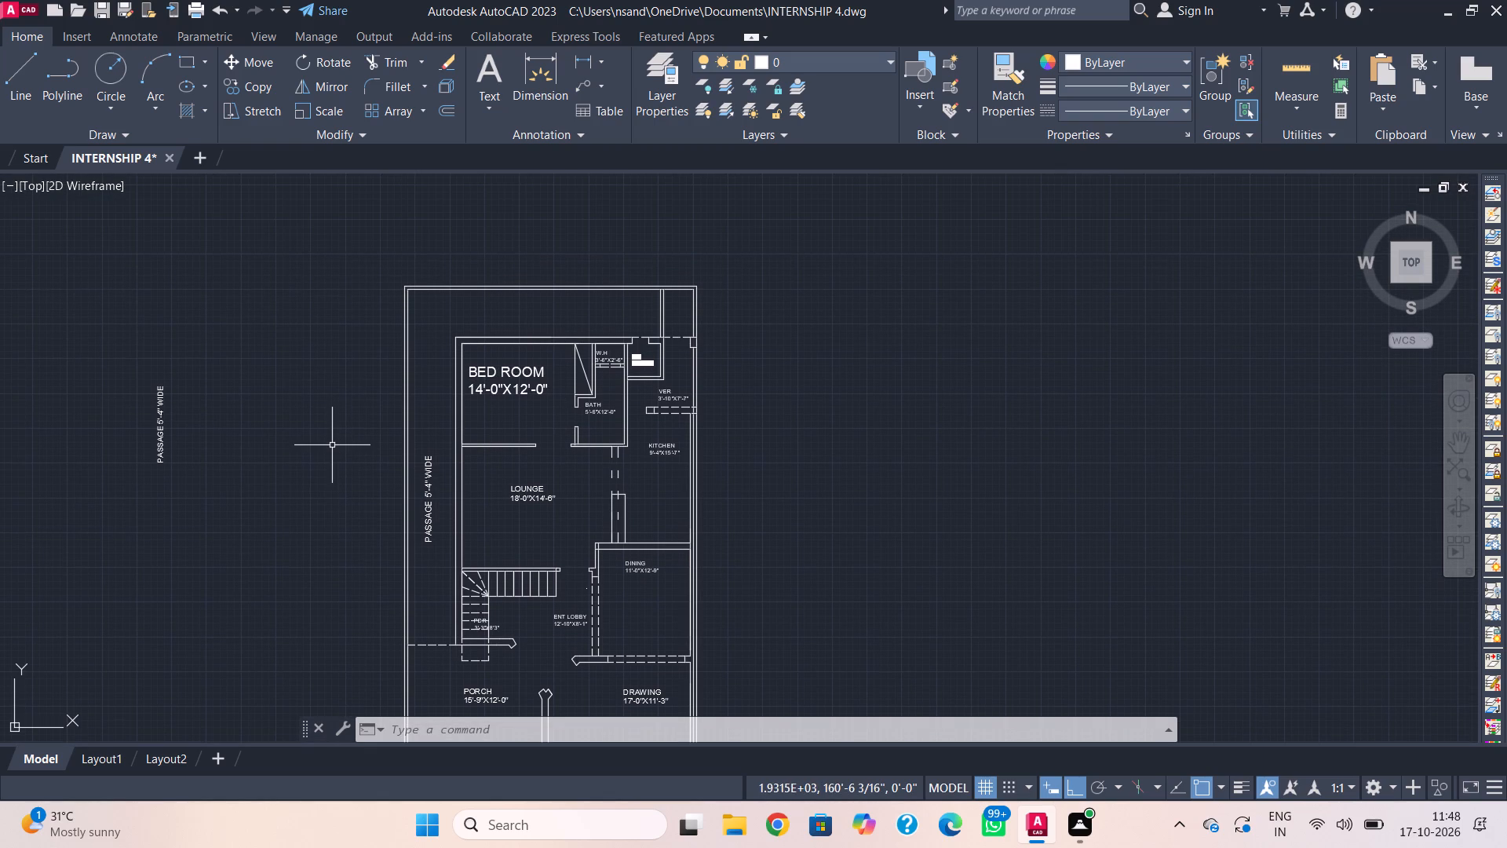
Rotate the spare vertical PASSAGE 5'-4" WIDE label outside the plan so it reads horizontally.
middle_drag(335, 419, 356, 327)
middle_drag(378, 404, 363, 389)
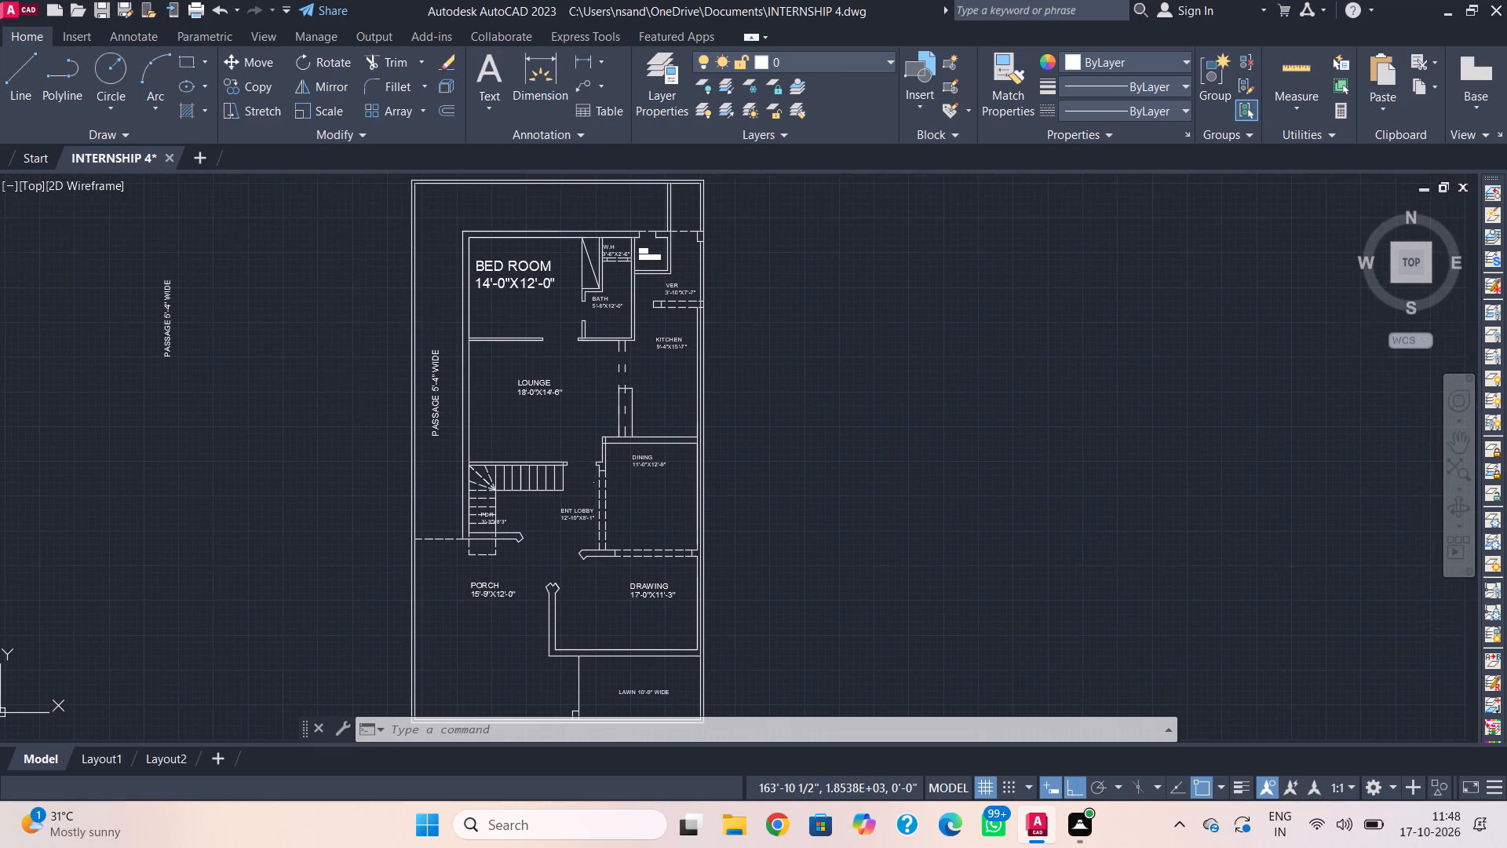
drag(180, 267, 185, 277)
click(156, 409)
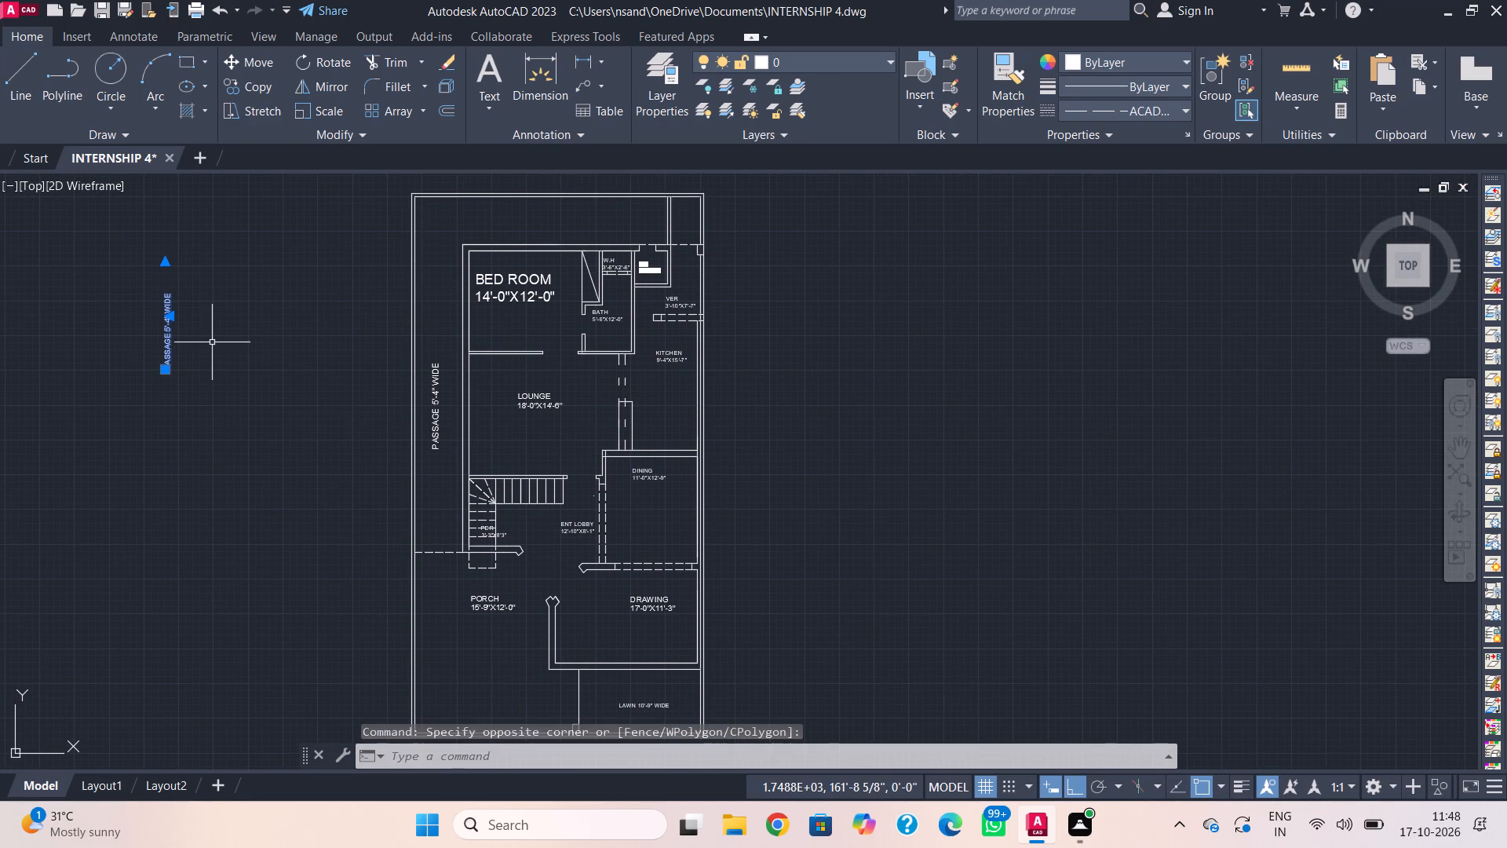
right_click(212, 342)
key(Escape)
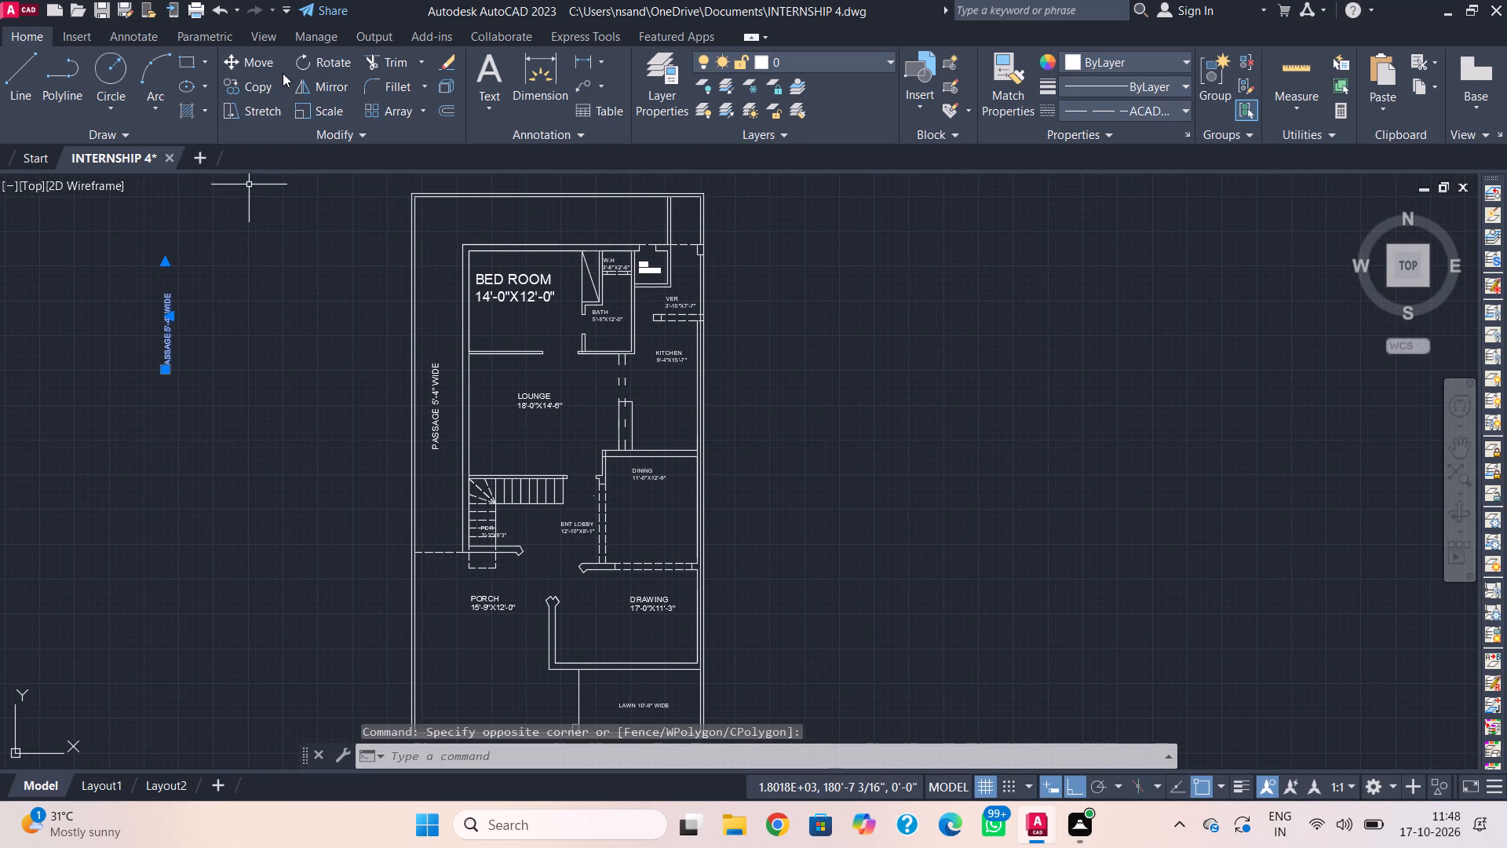
click(304, 62)
click(164, 313)
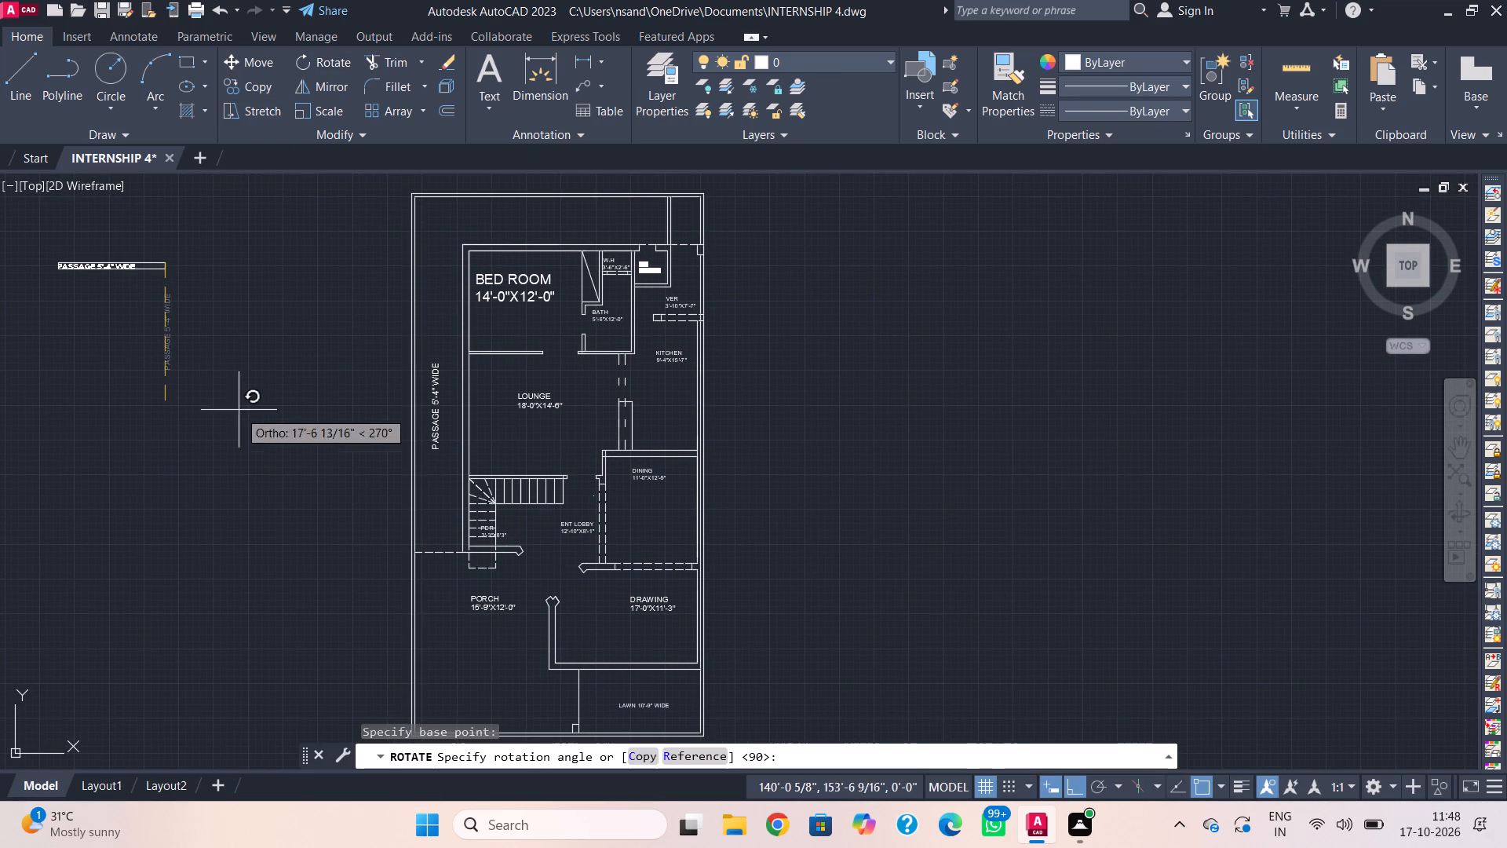
click(210, 444)
Move the horizontal PASSAGE 5'-4" WIDE label into the rear passage above the BED ROOM.
drag(171, 216, 160, 242)
click(68, 365)
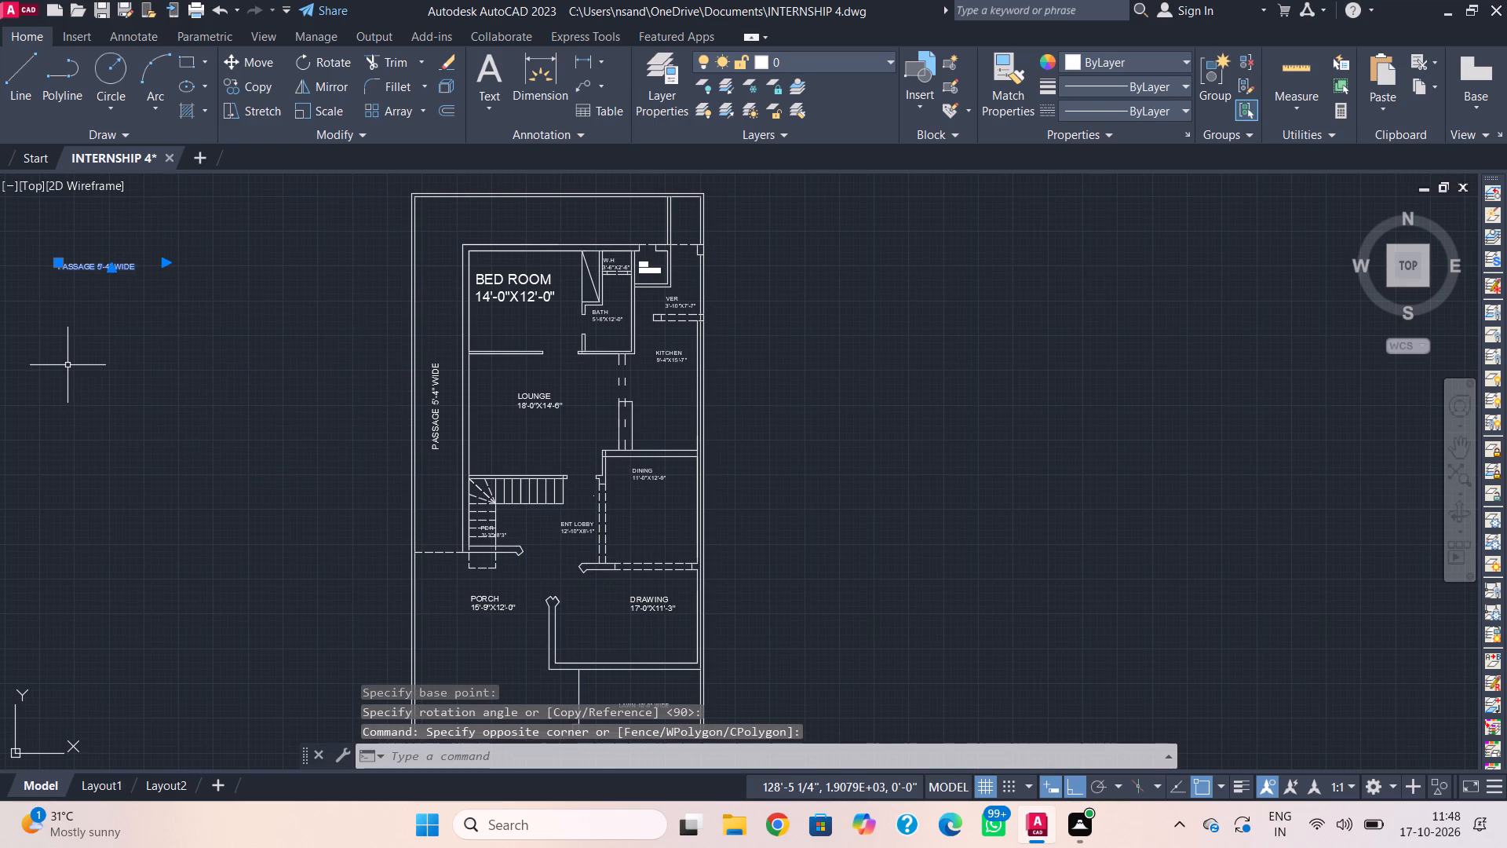
click(100, 265)
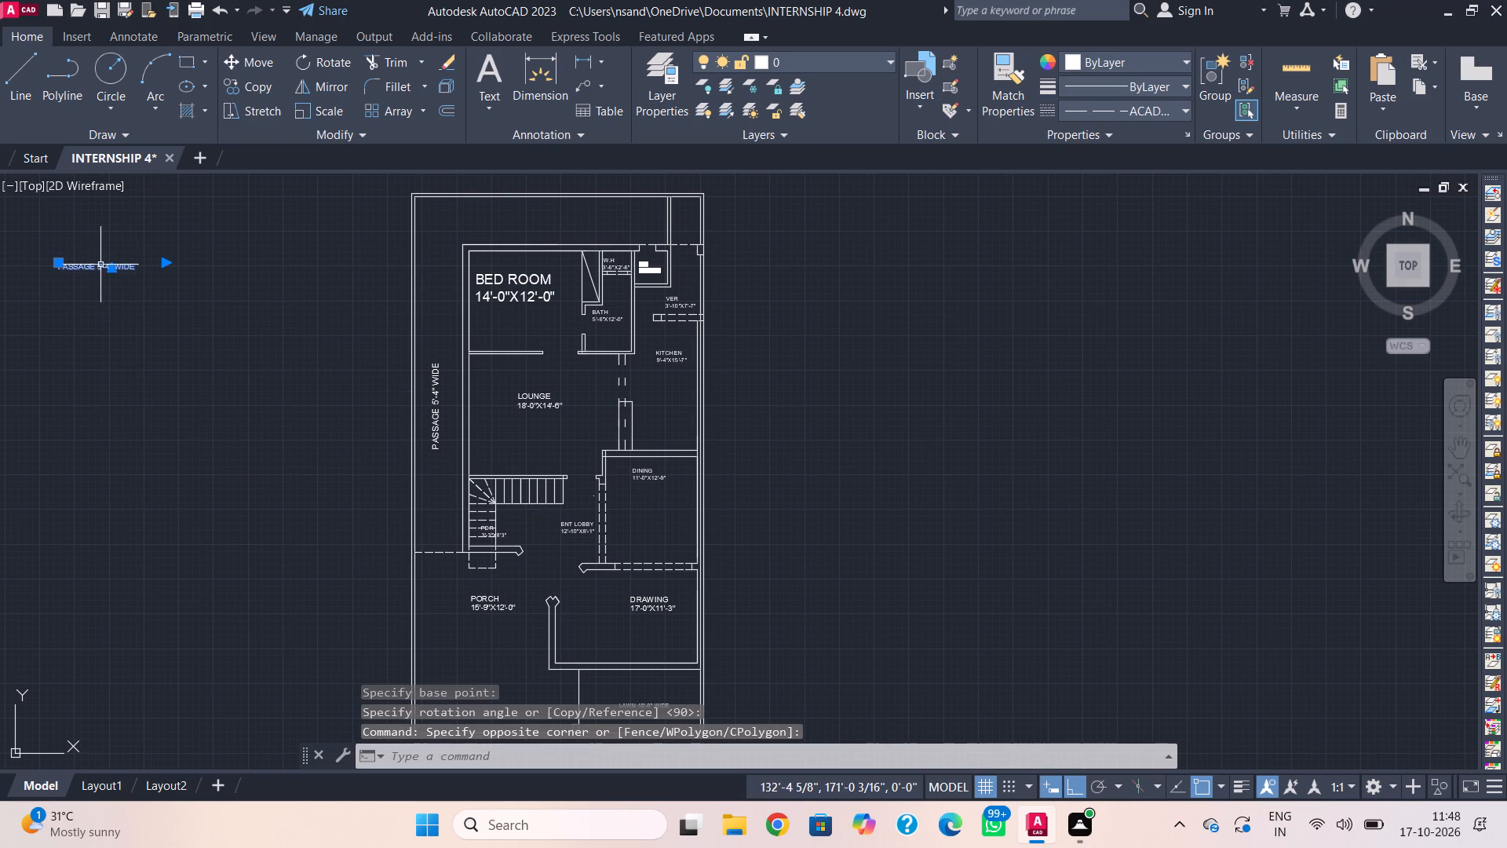
drag(95, 275, 174, 263)
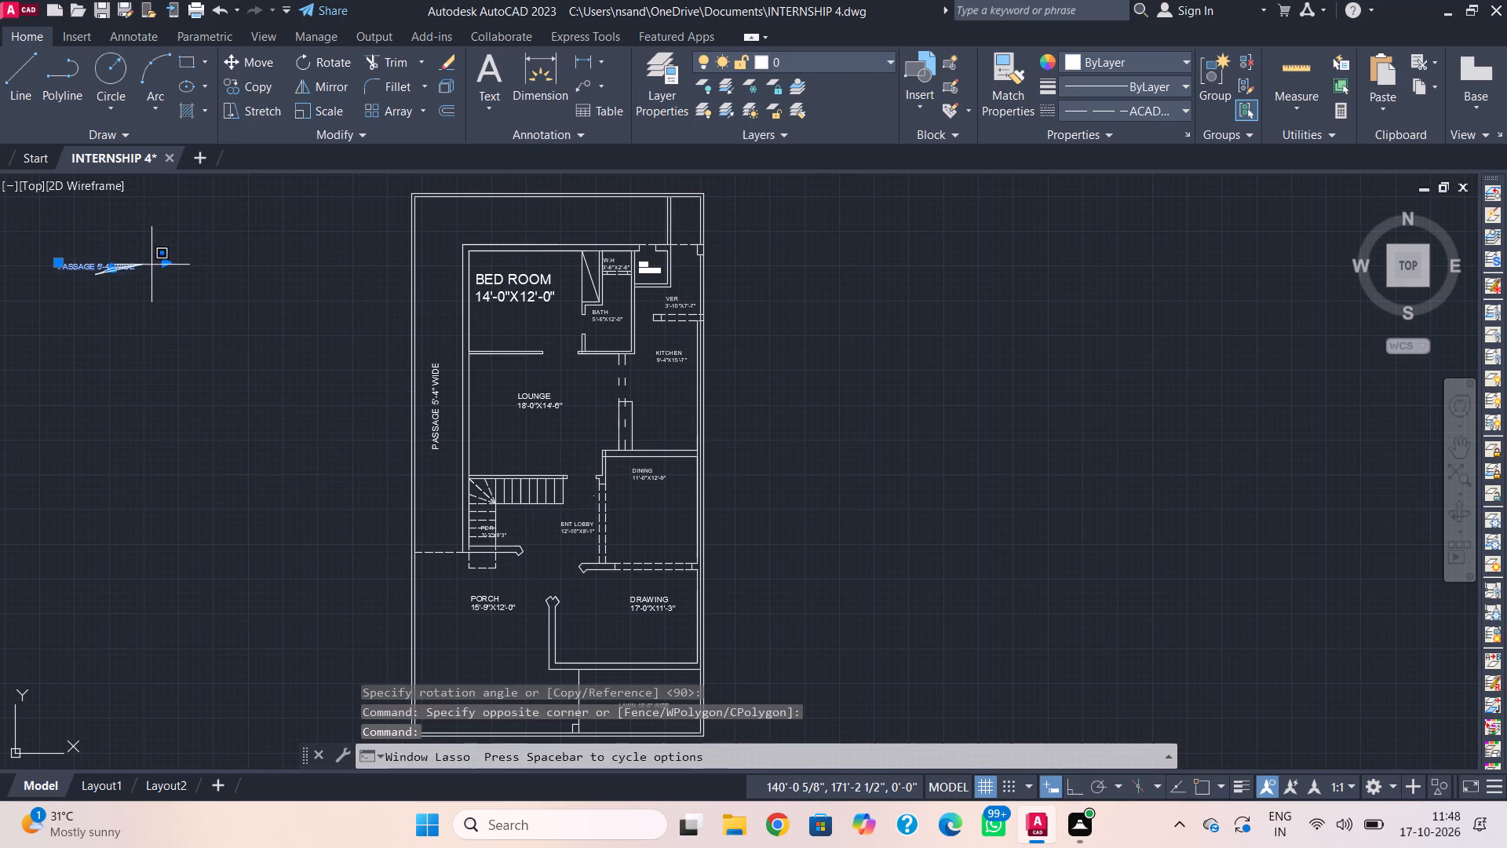
drag(174, 263, 452, 261)
drag(144, 268, 184, 246)
key(Escape)
click(117, 261)
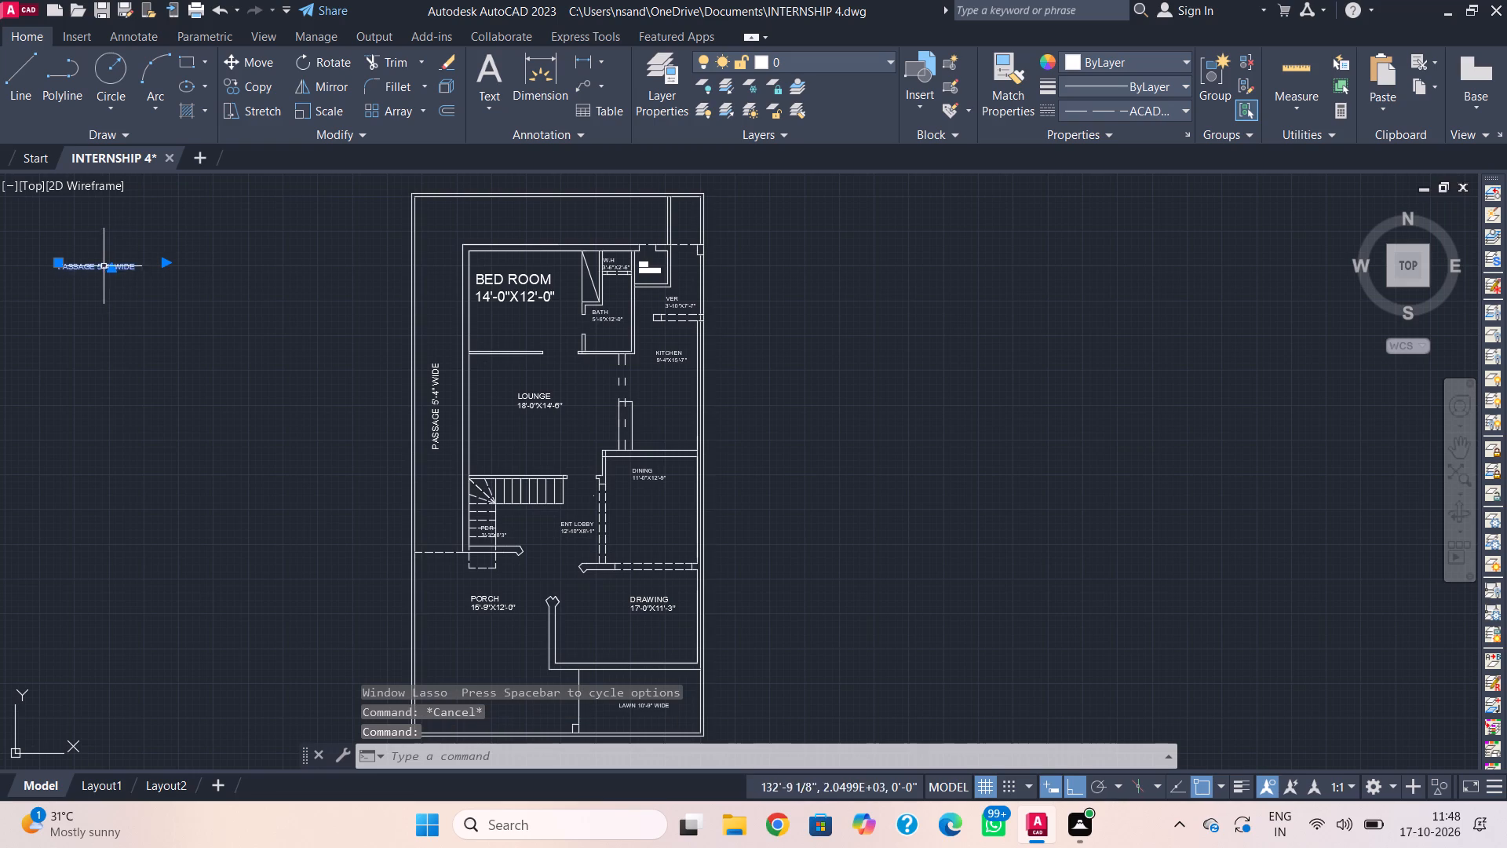
right_drag(95, 265, 540, 208)
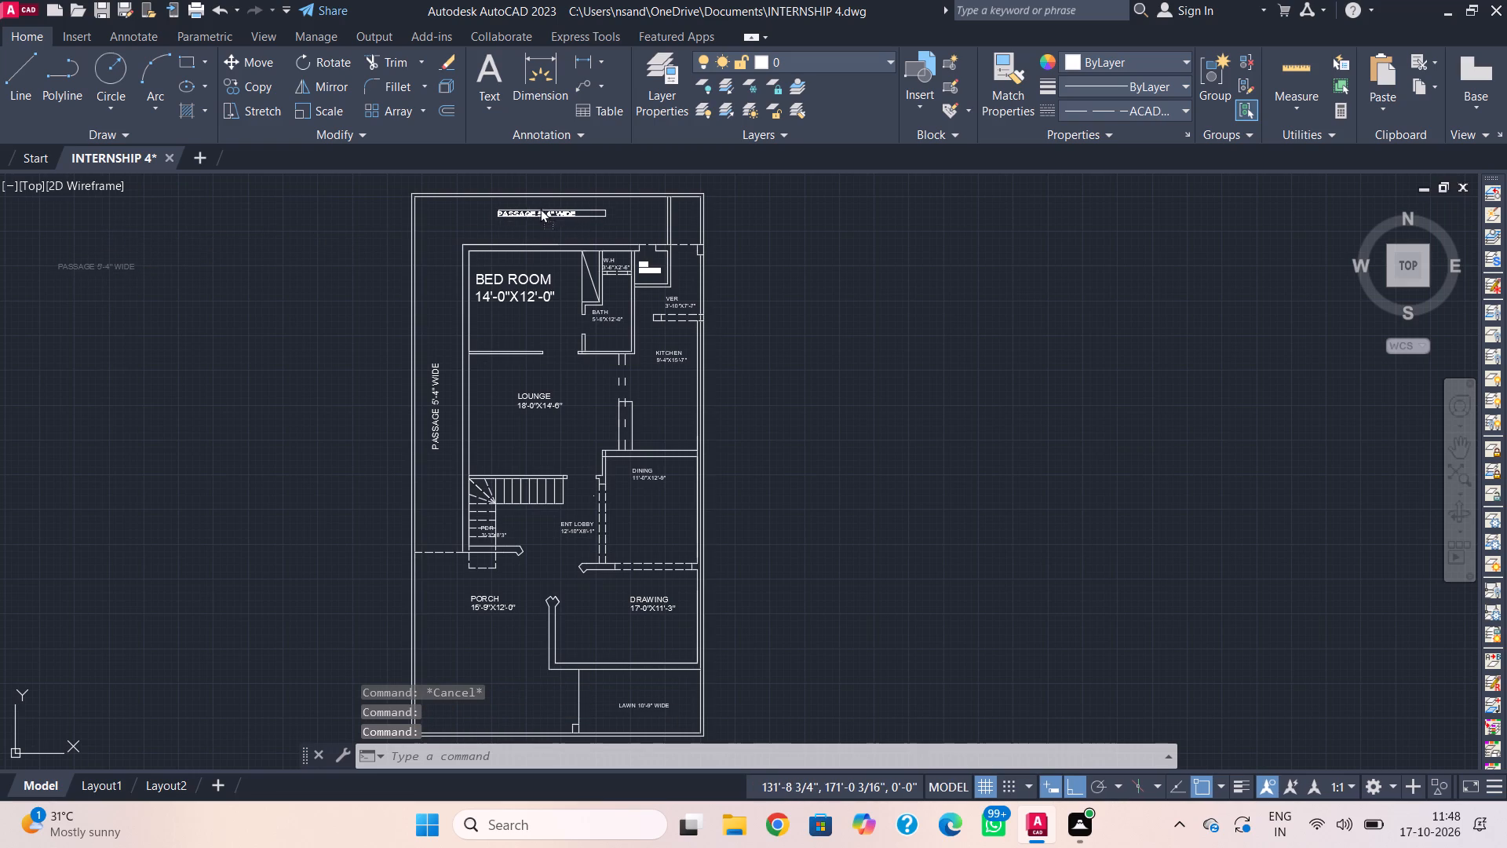
right_drag(540, 208, 543, 207)
click(561, 215)
key(Escape)
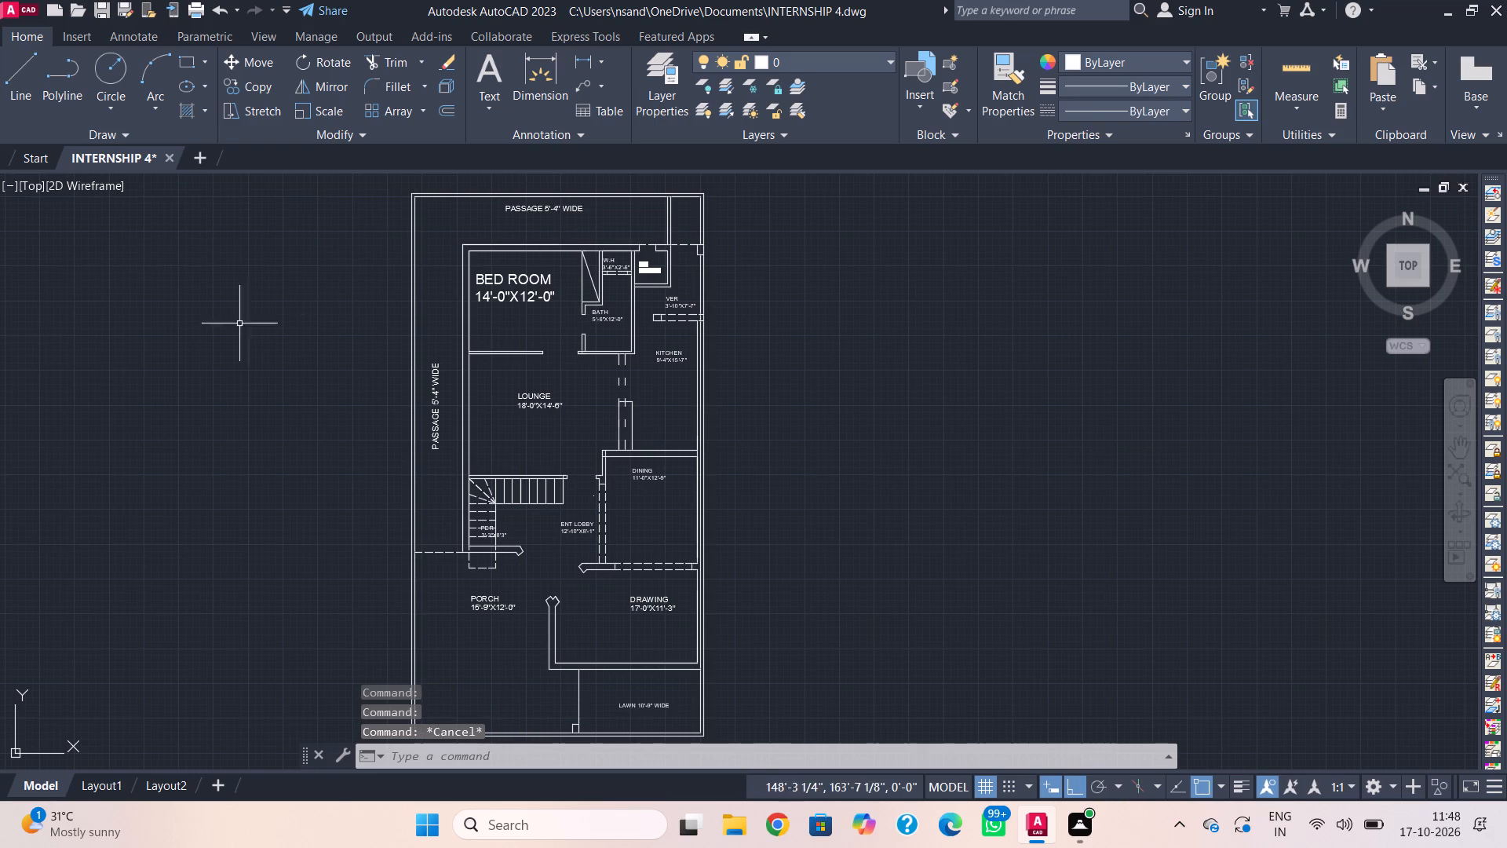
Extend the stair's second tread line from its lobby end, and the one four treads further in, to the wall's lounge-side face.
middle_drag(336, 393, 349, 305)
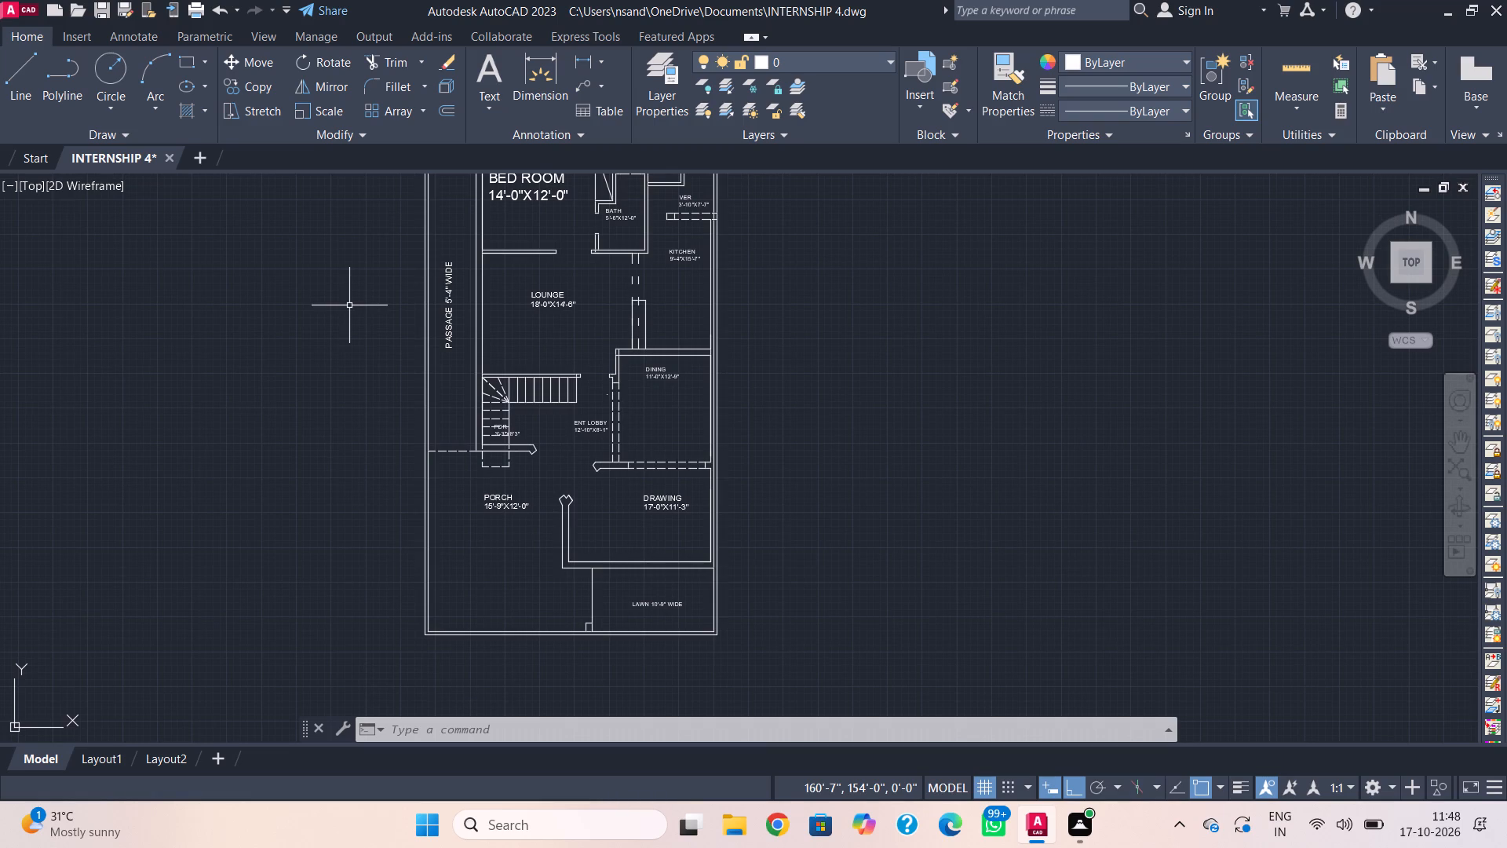
scroll(578, 382, up, 2)
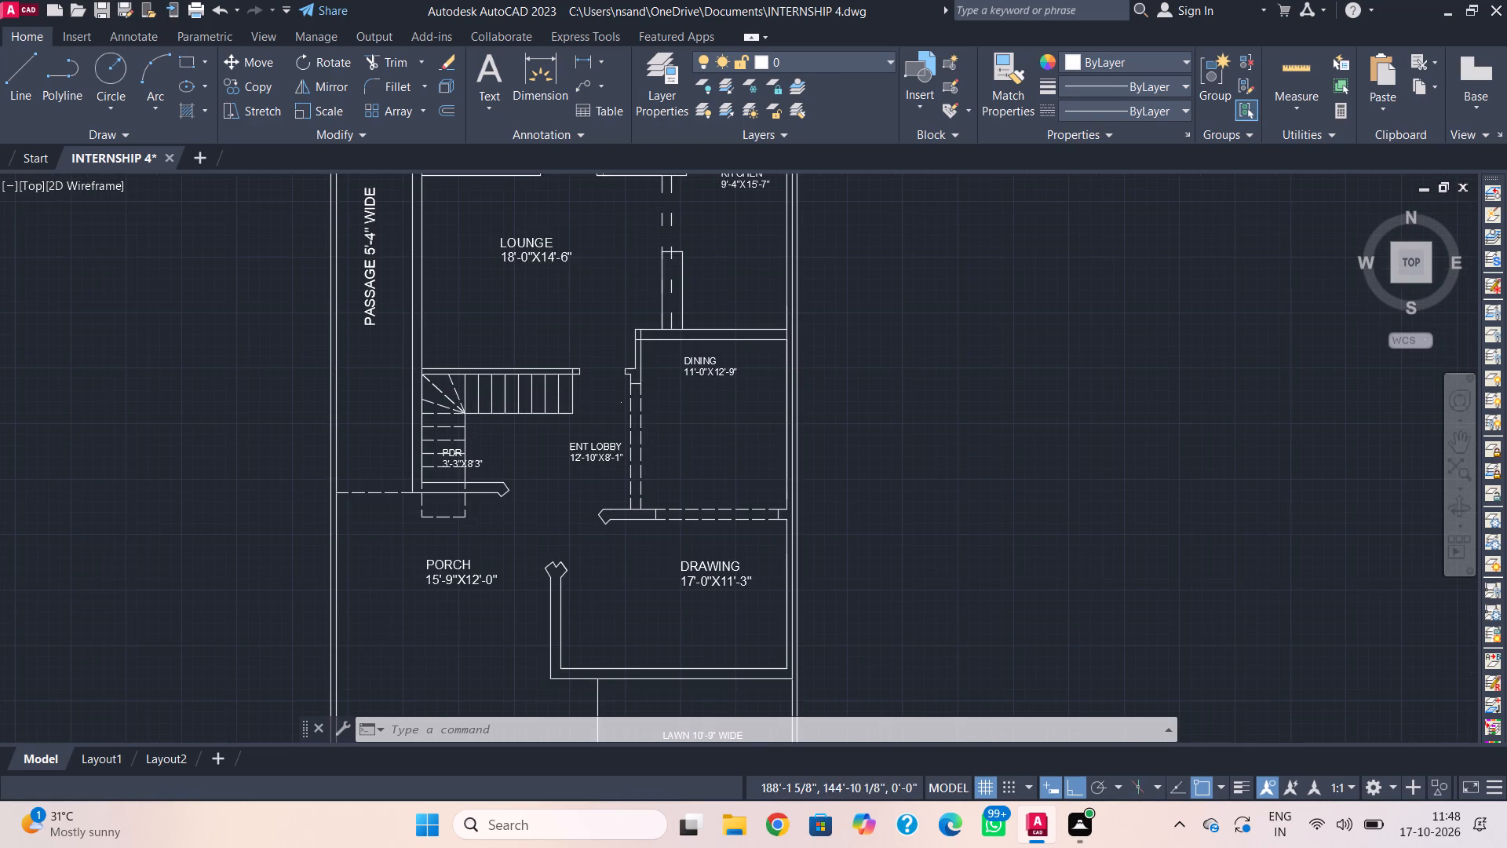
scroll(578, 382, up, 1)
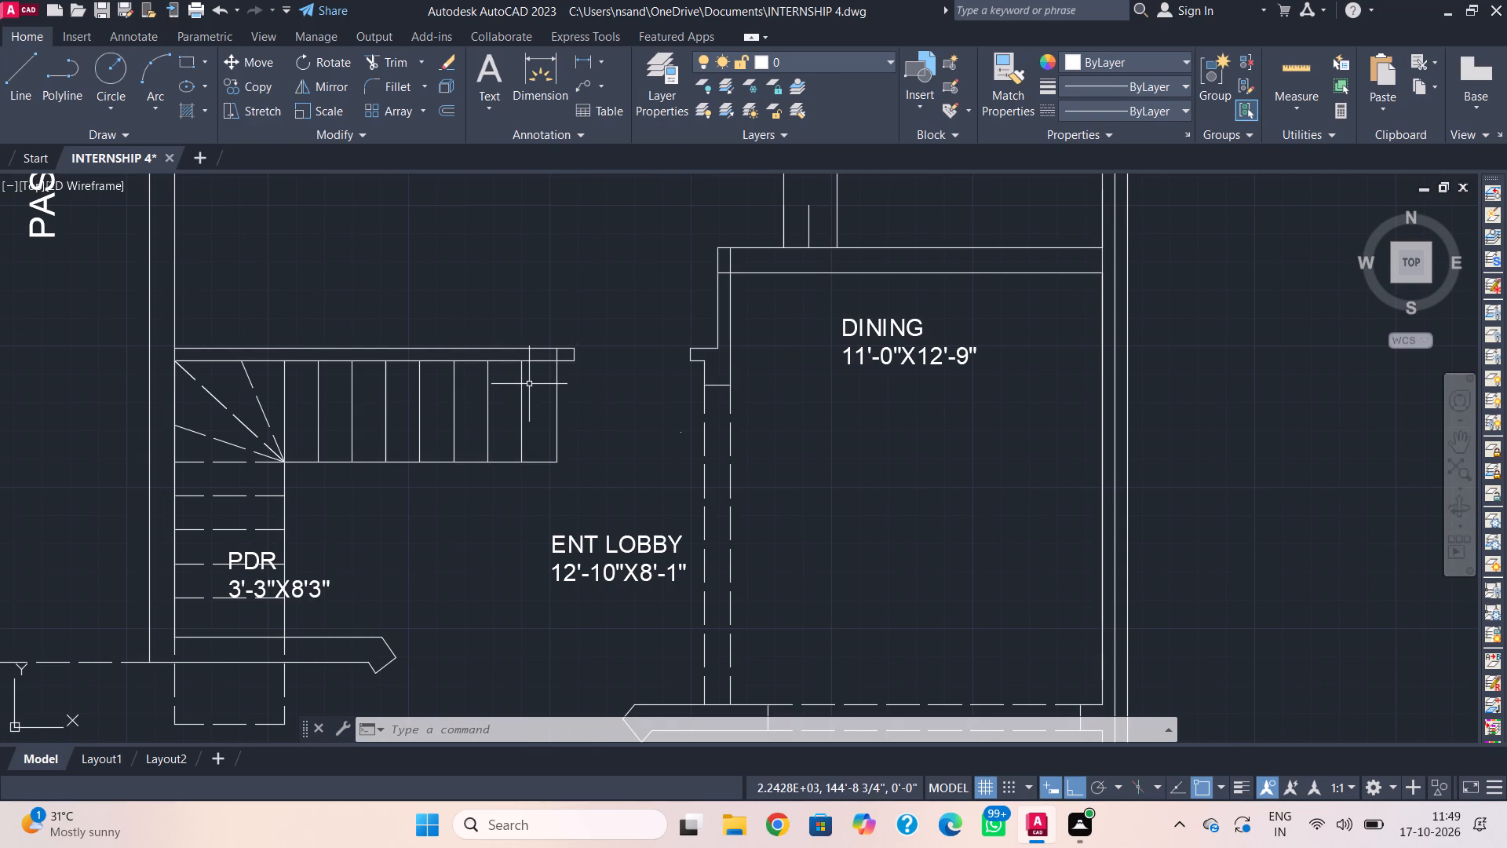
text(EX)
key(space)
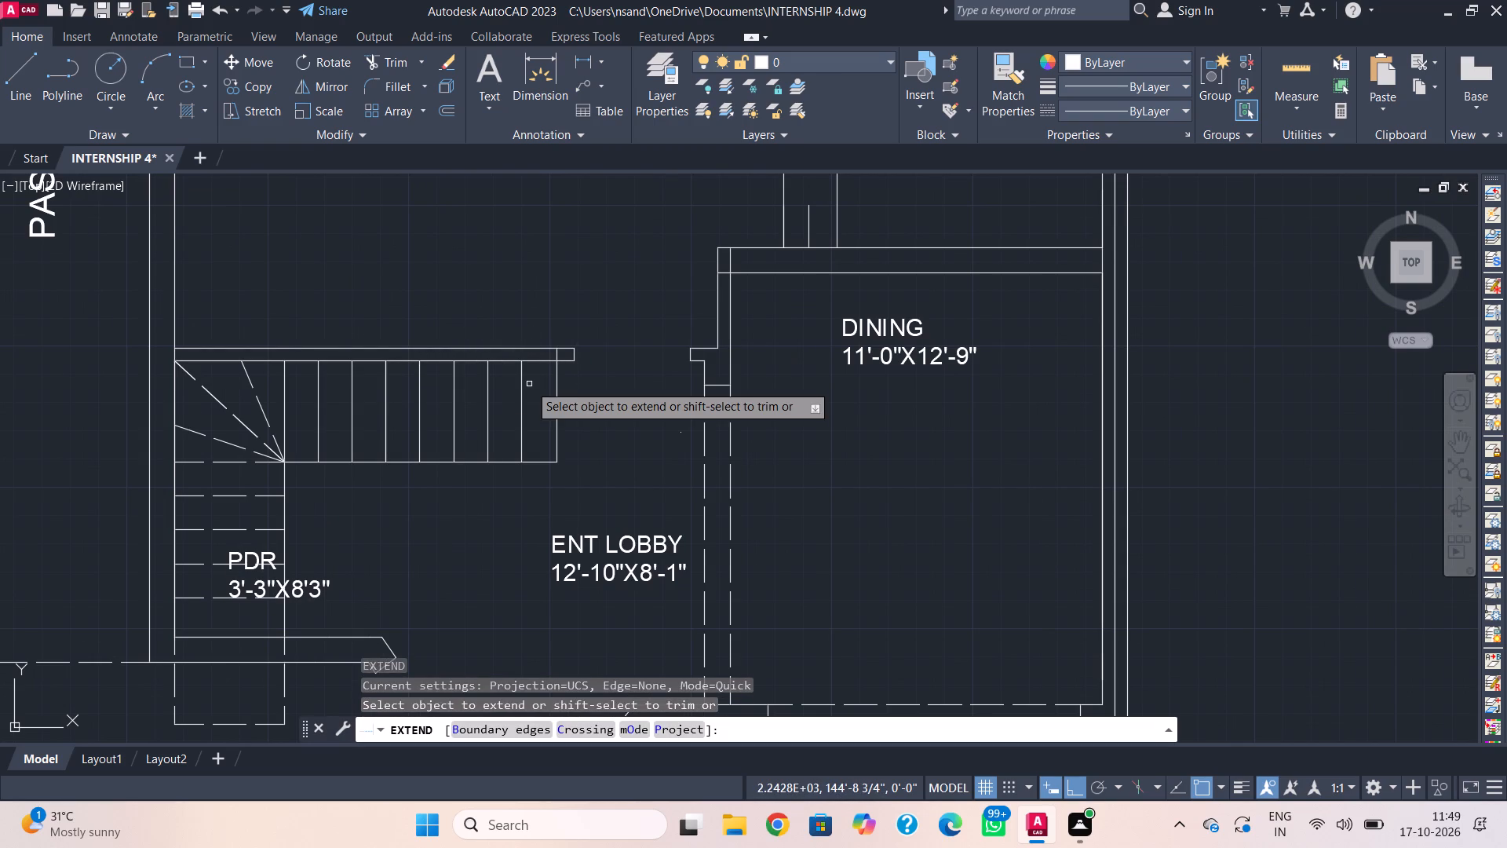
click(524, 383)
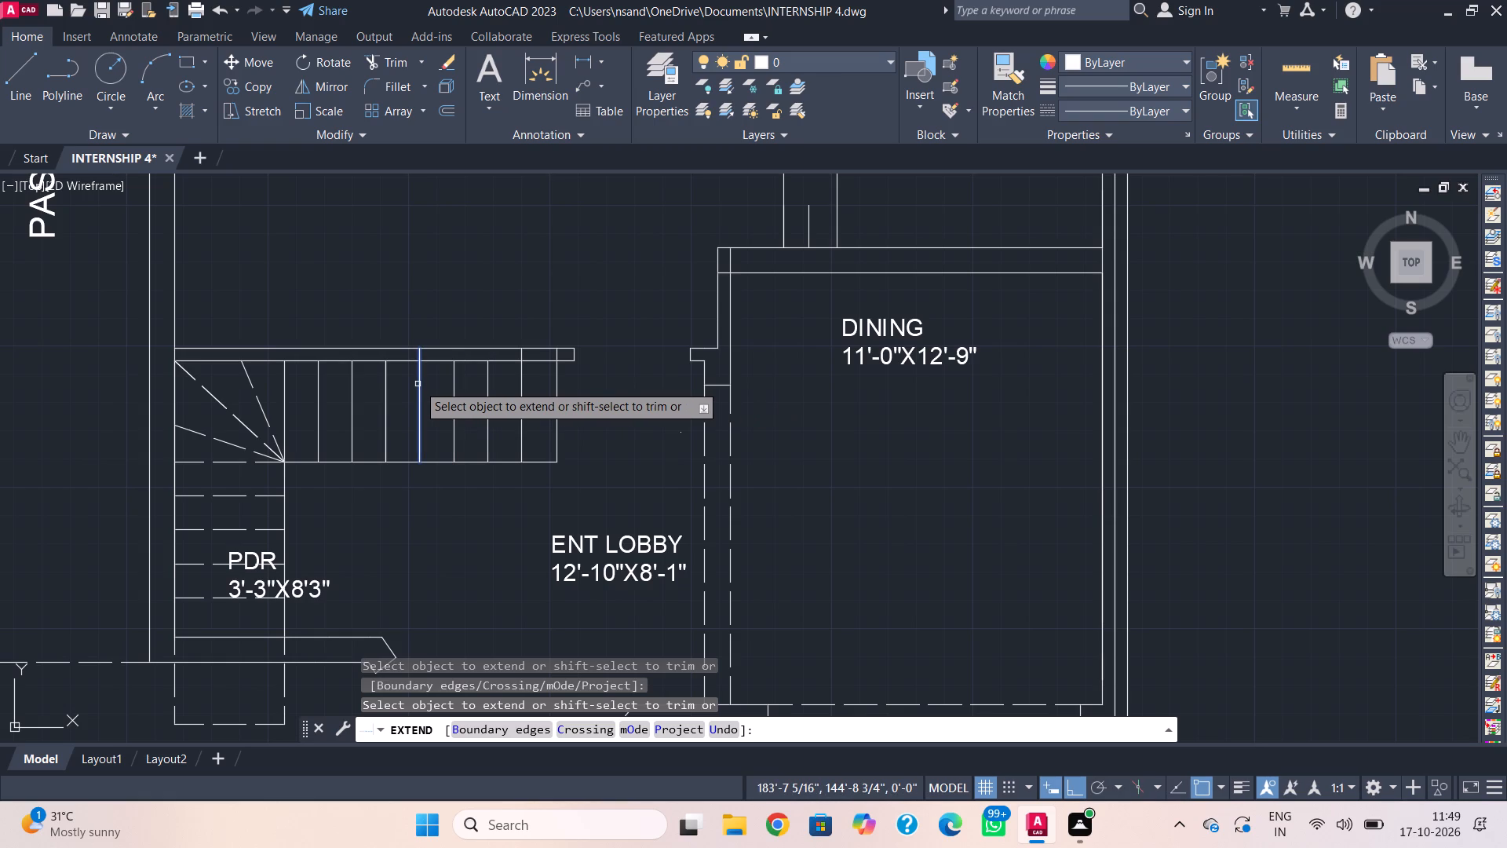
click(384, 386)
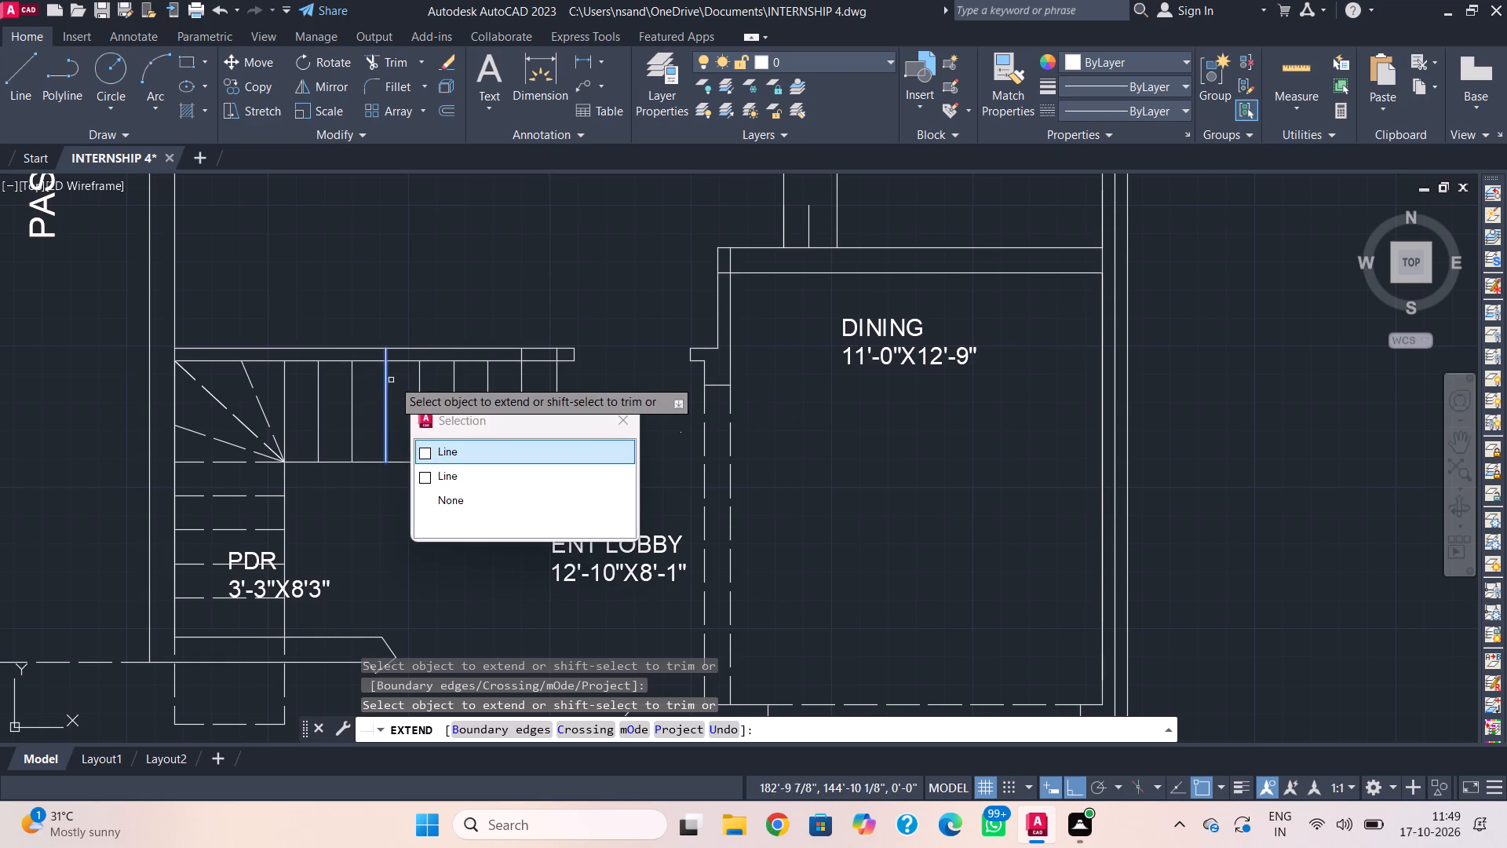
click(424, 449)
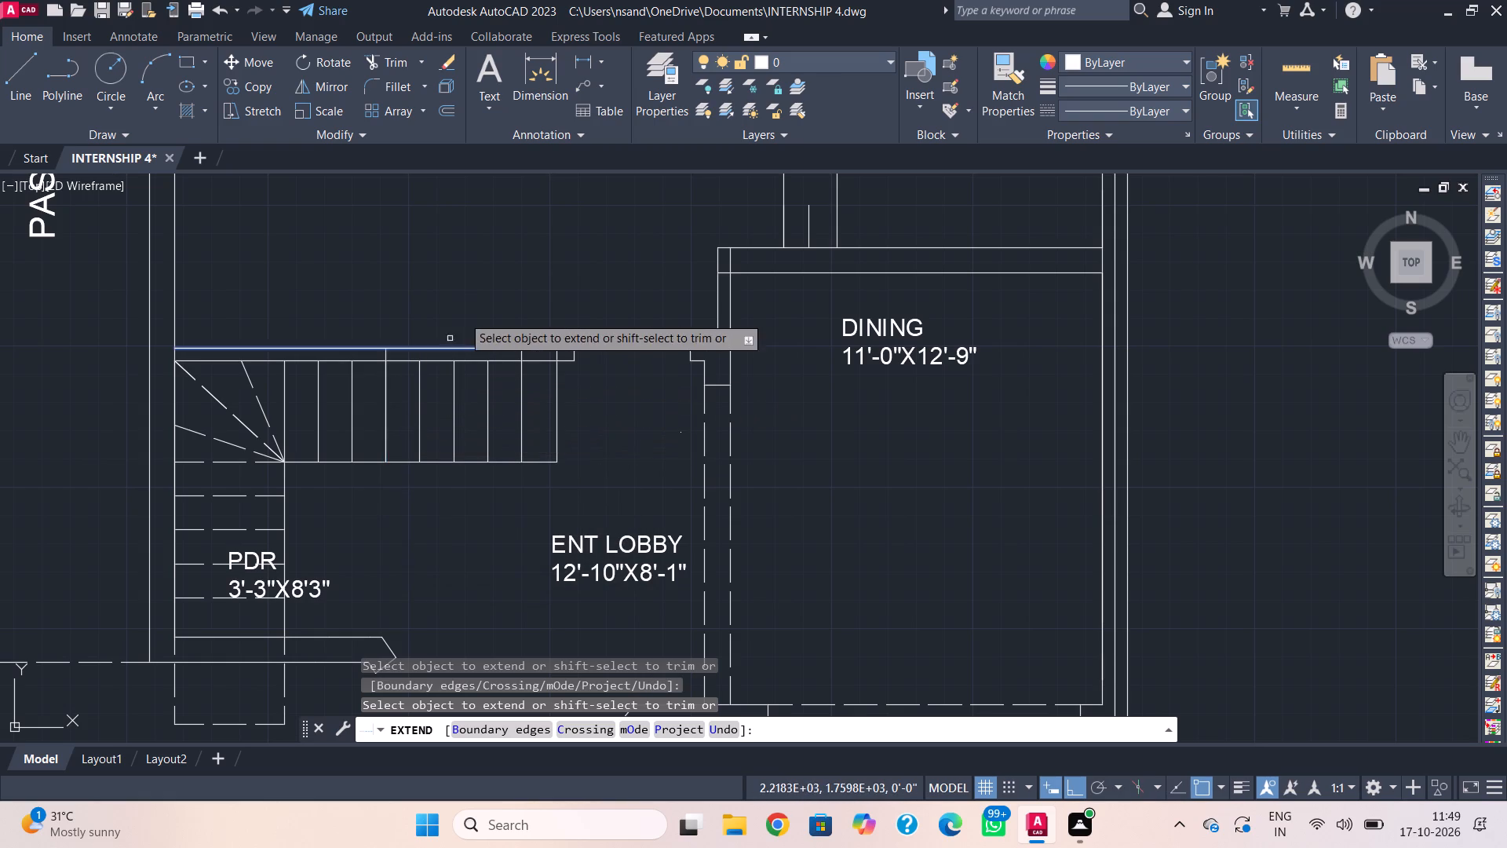
key(Escape)
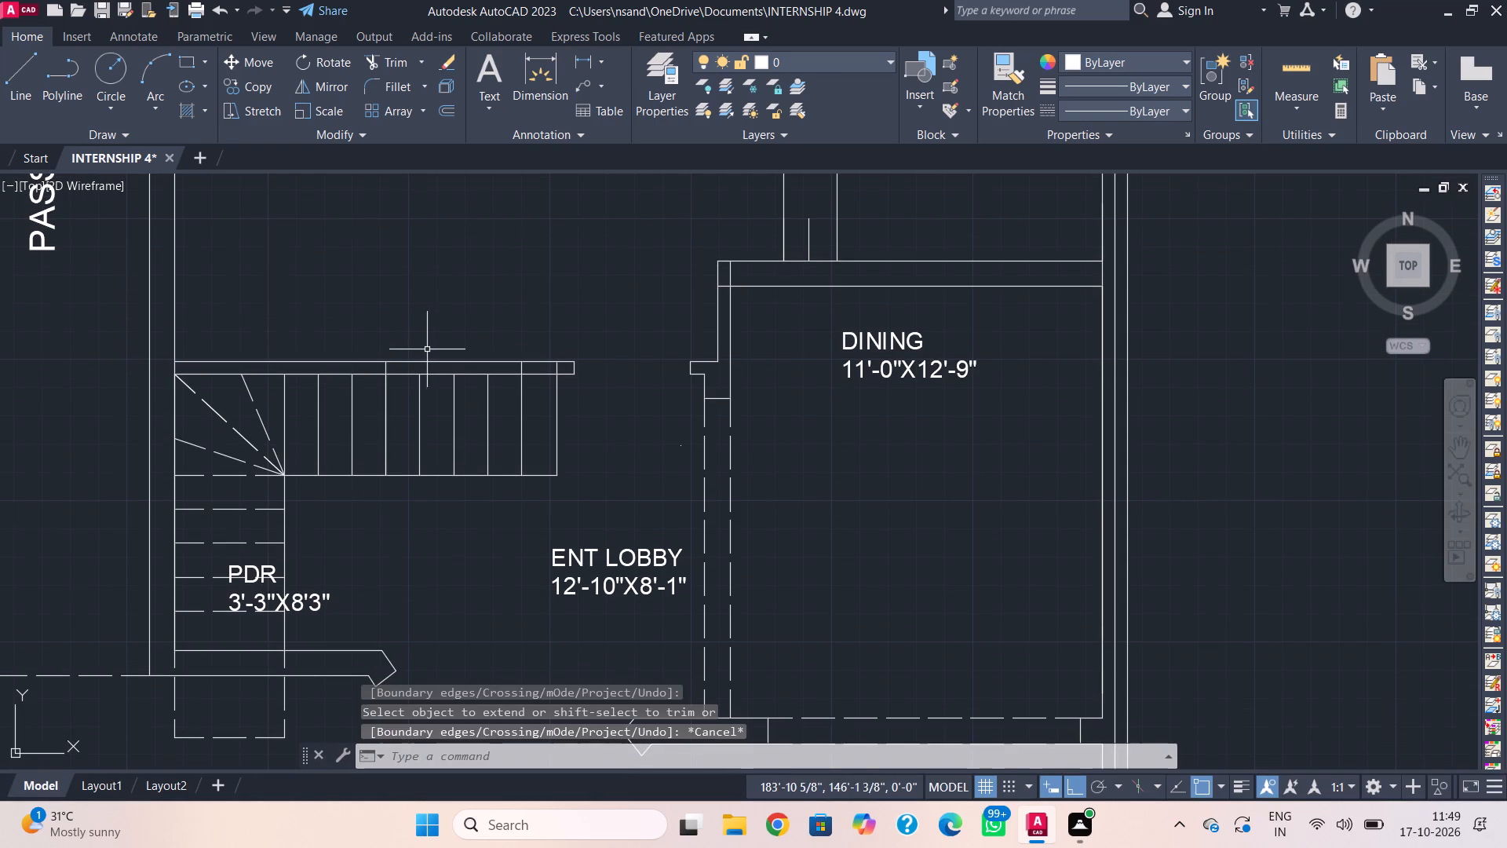
Trim both faces of the wall between the staircase and LOUNGE in the stretch between the two extended tread lines.
click(411, 349)
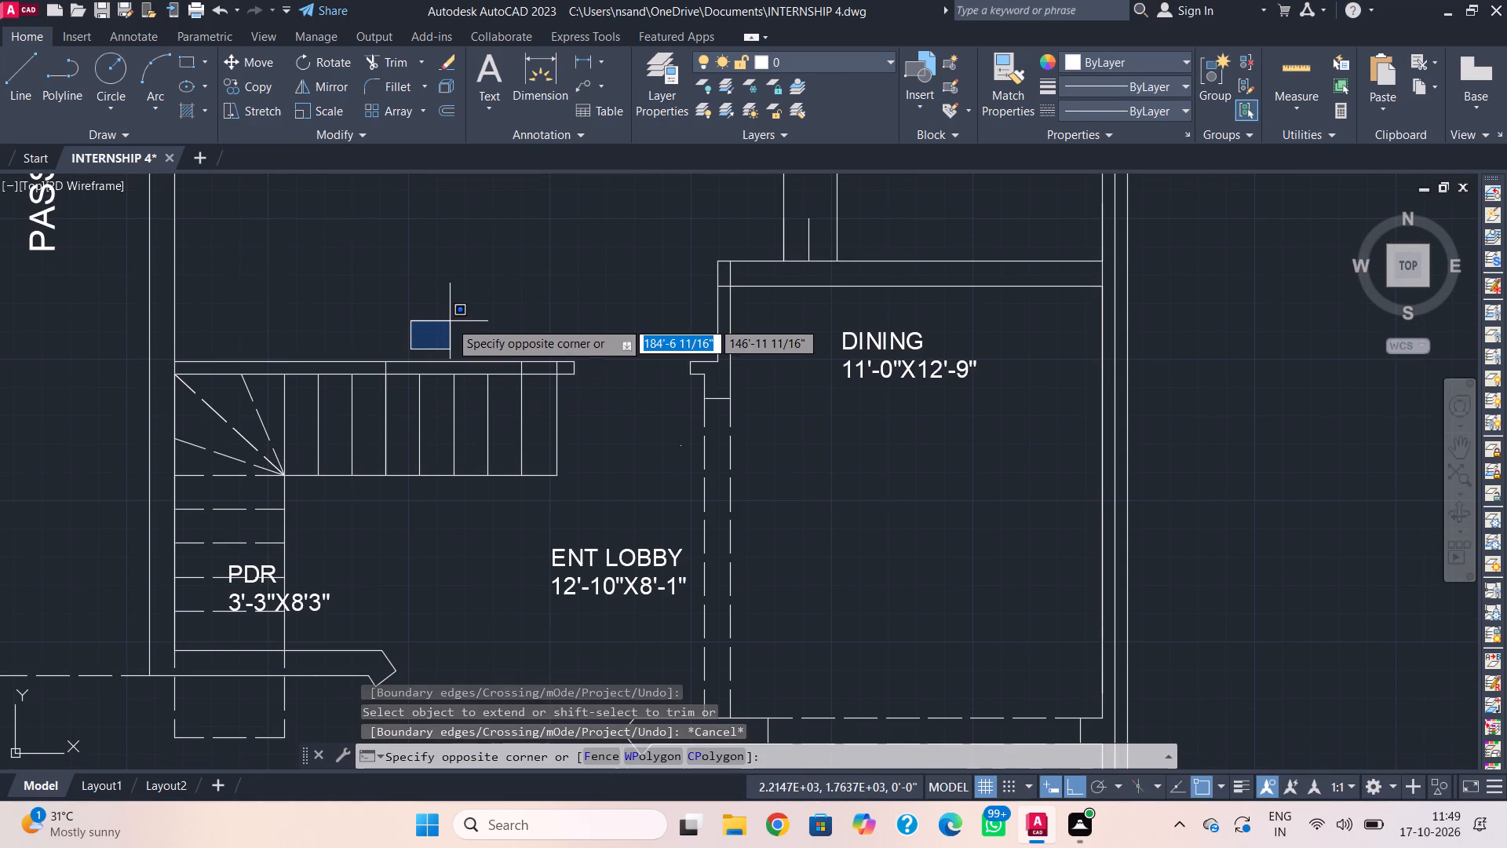
key(Escape)
text(TR)
key(space)
click(428, 338)
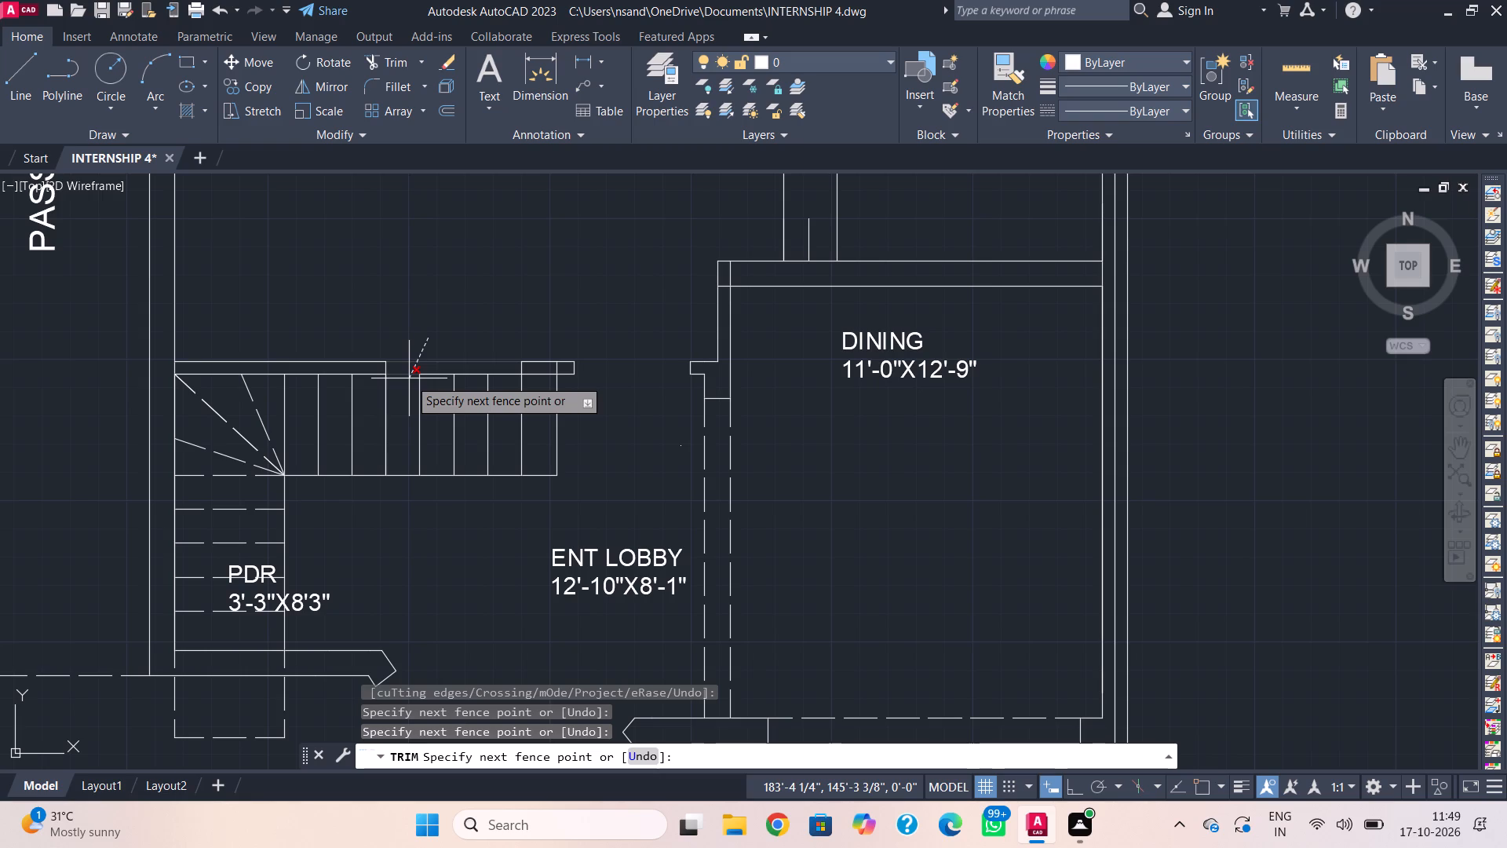
click(409, 378)
drag(432, 367, 431, 378)
click(431, 378)
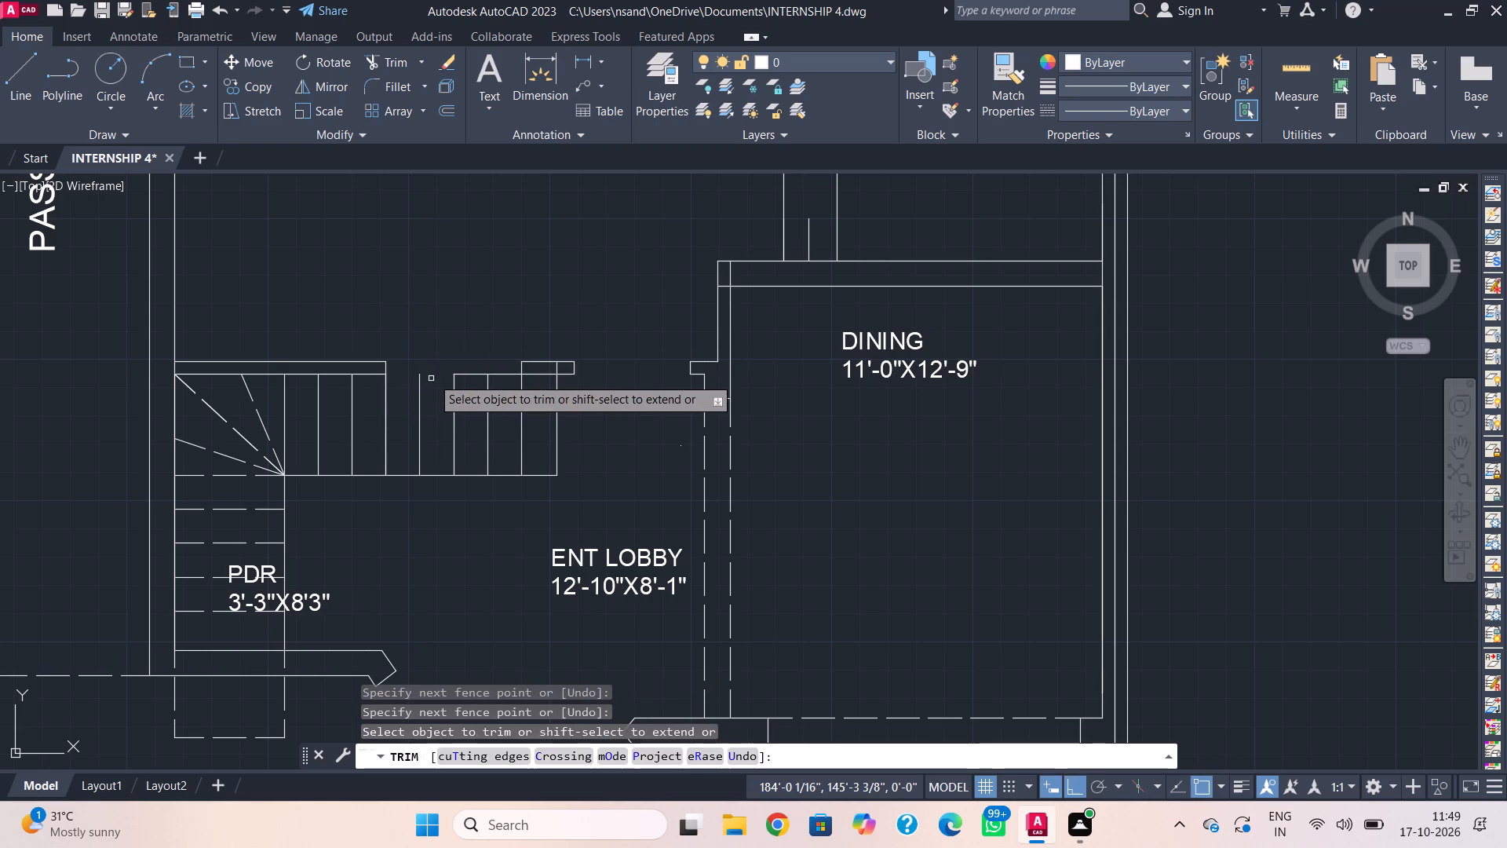
drag(481, 347, 476, 360)
click(473, 381)
click(473, 383)
click(473, 382)
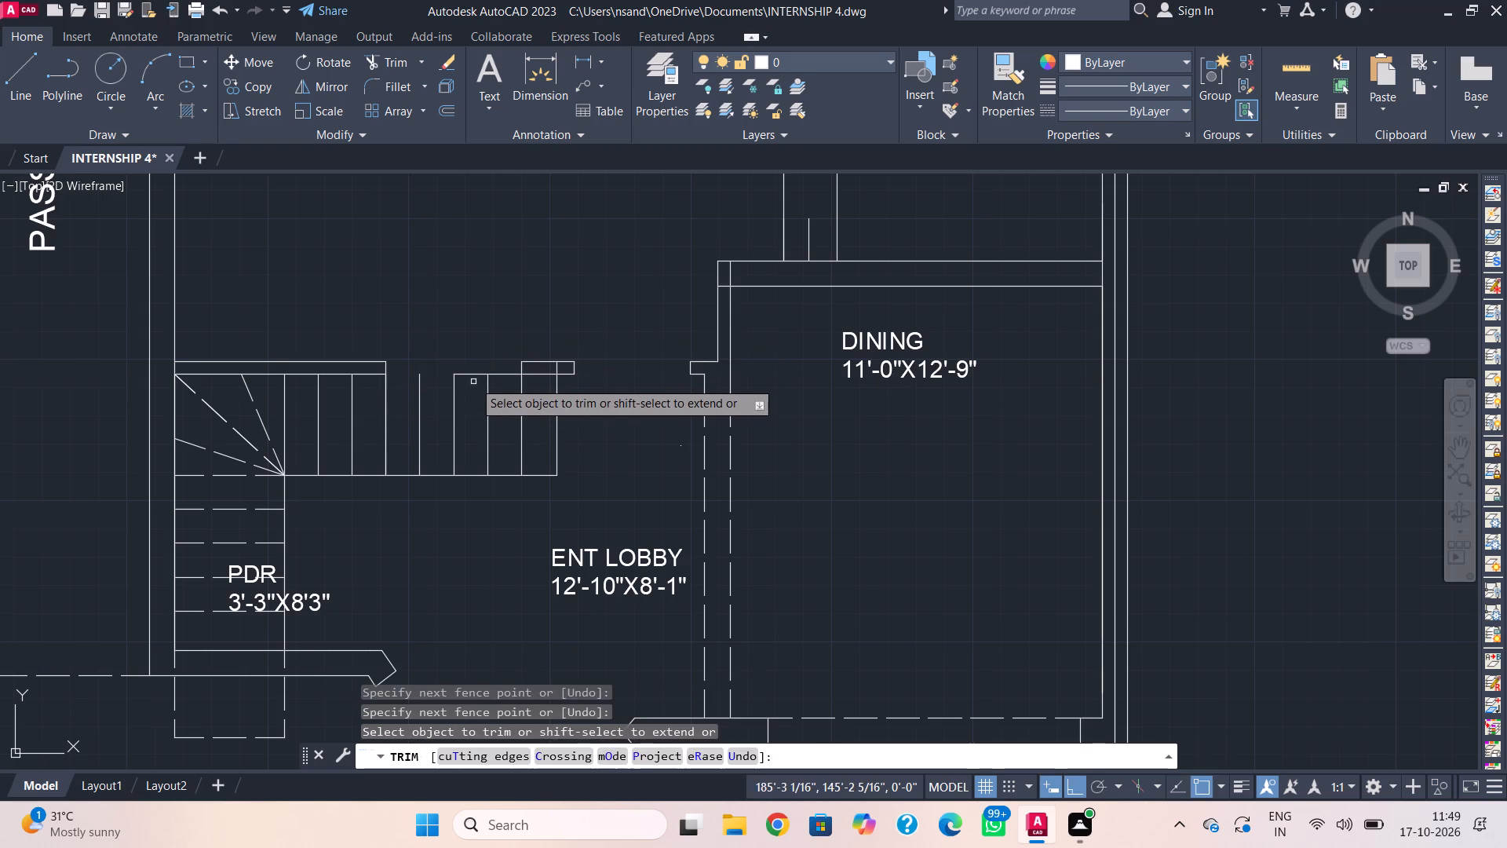
click(482, 364)
click(472, 384)
drag(516, 349, 509, 370)
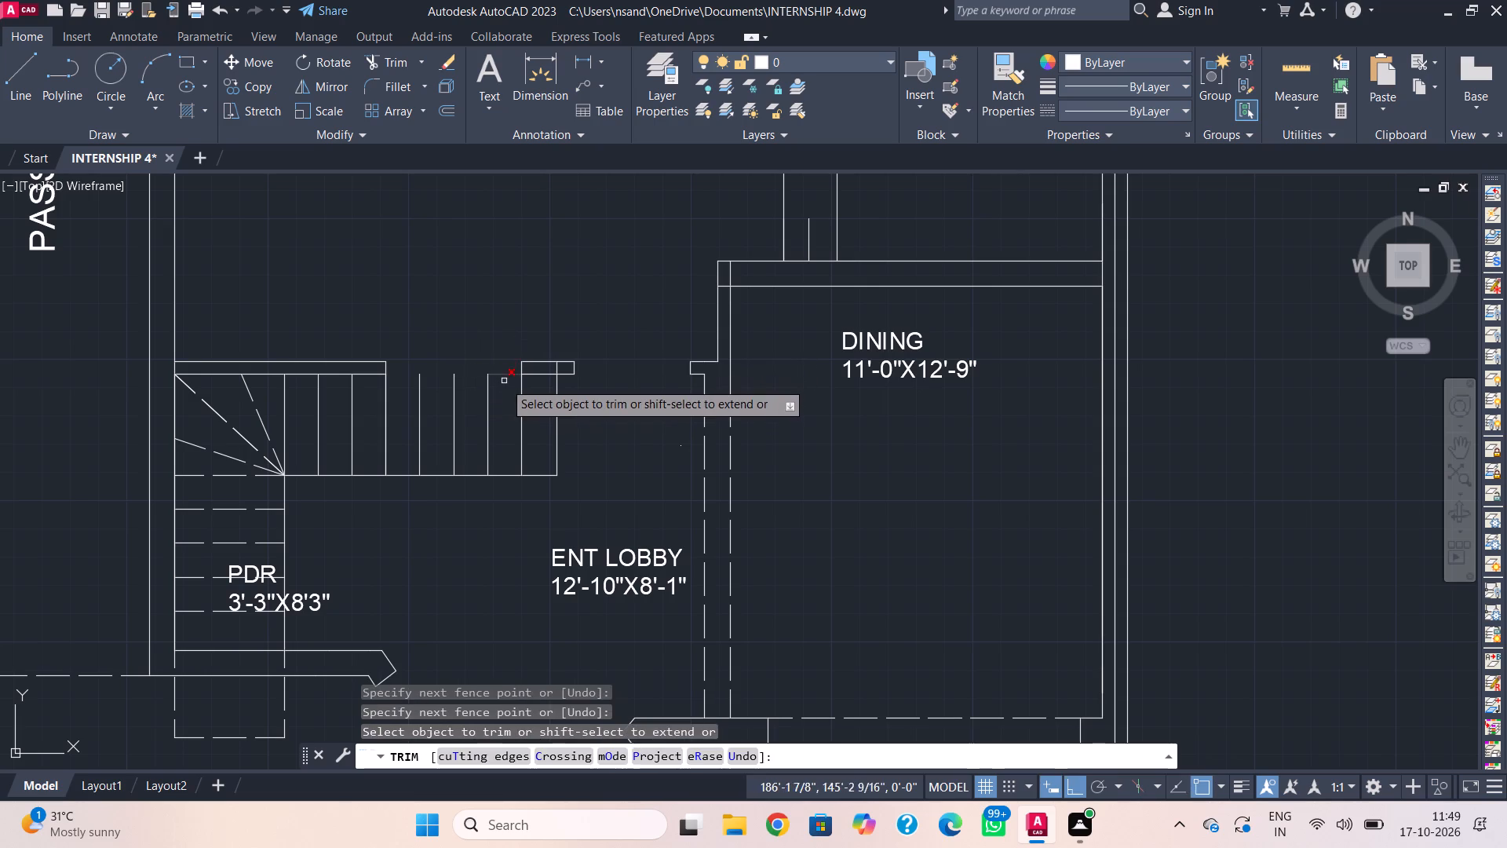
click(504, 384)
click(500, 359)
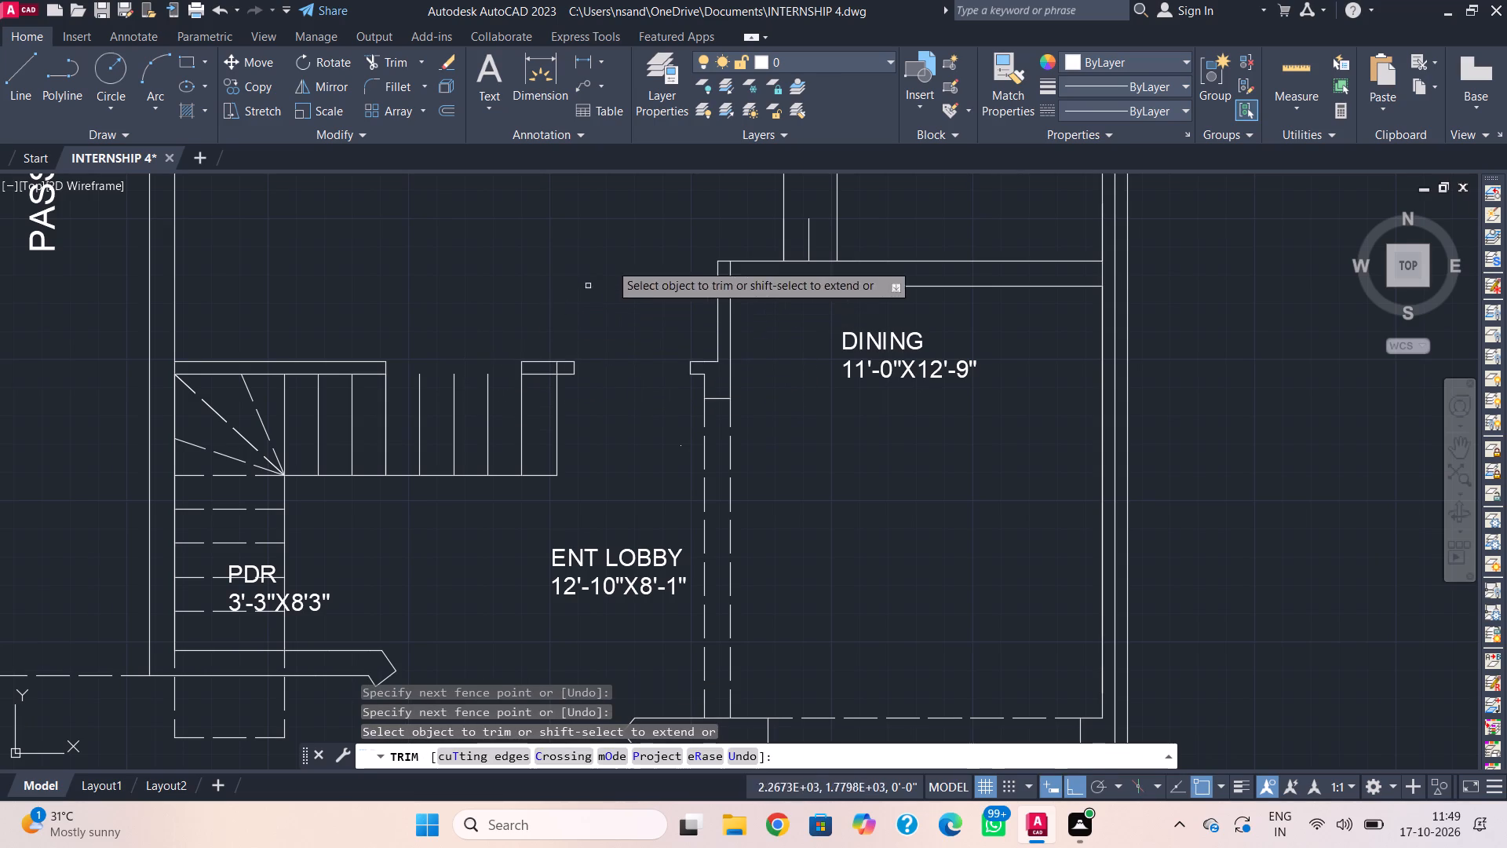
click(507, 371)
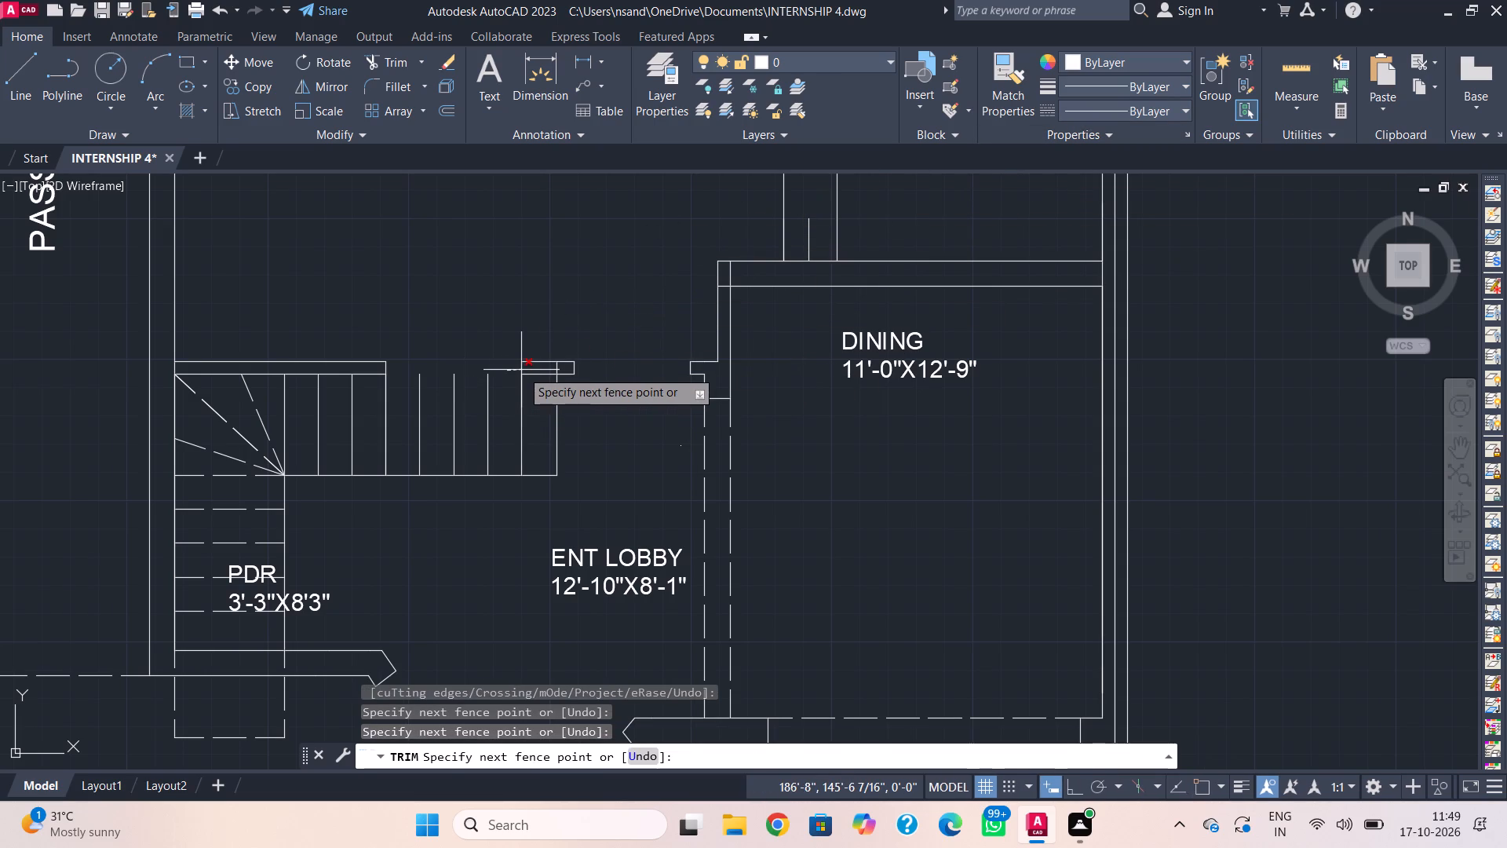
click(498, 390)
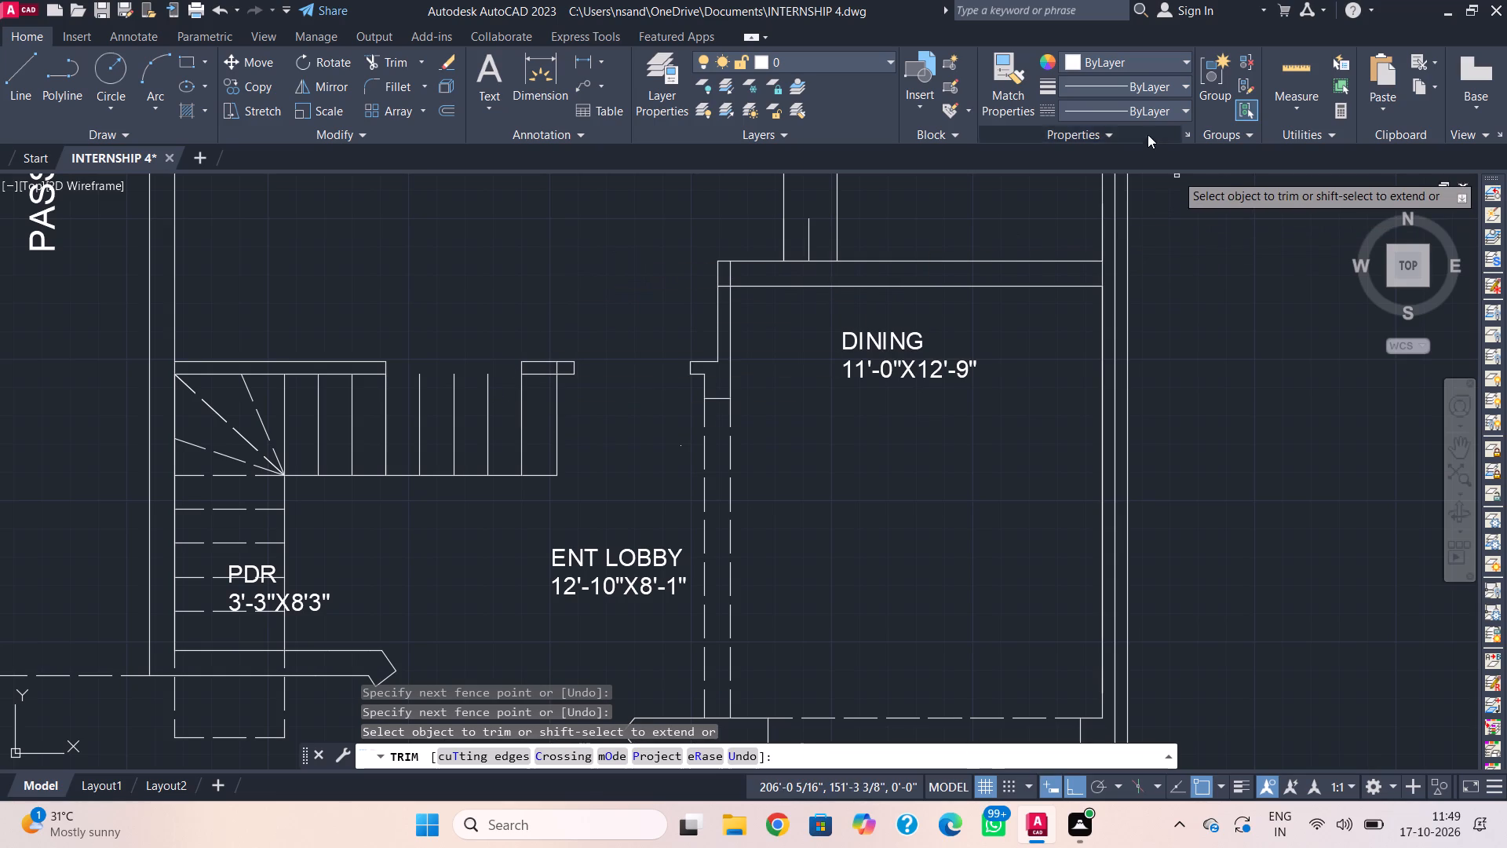
With the dashed ACAD linetype current, draw a line about 4' long across the new wall opening on its lounge-side face.
click(1140, 107)
click(1135, 183)
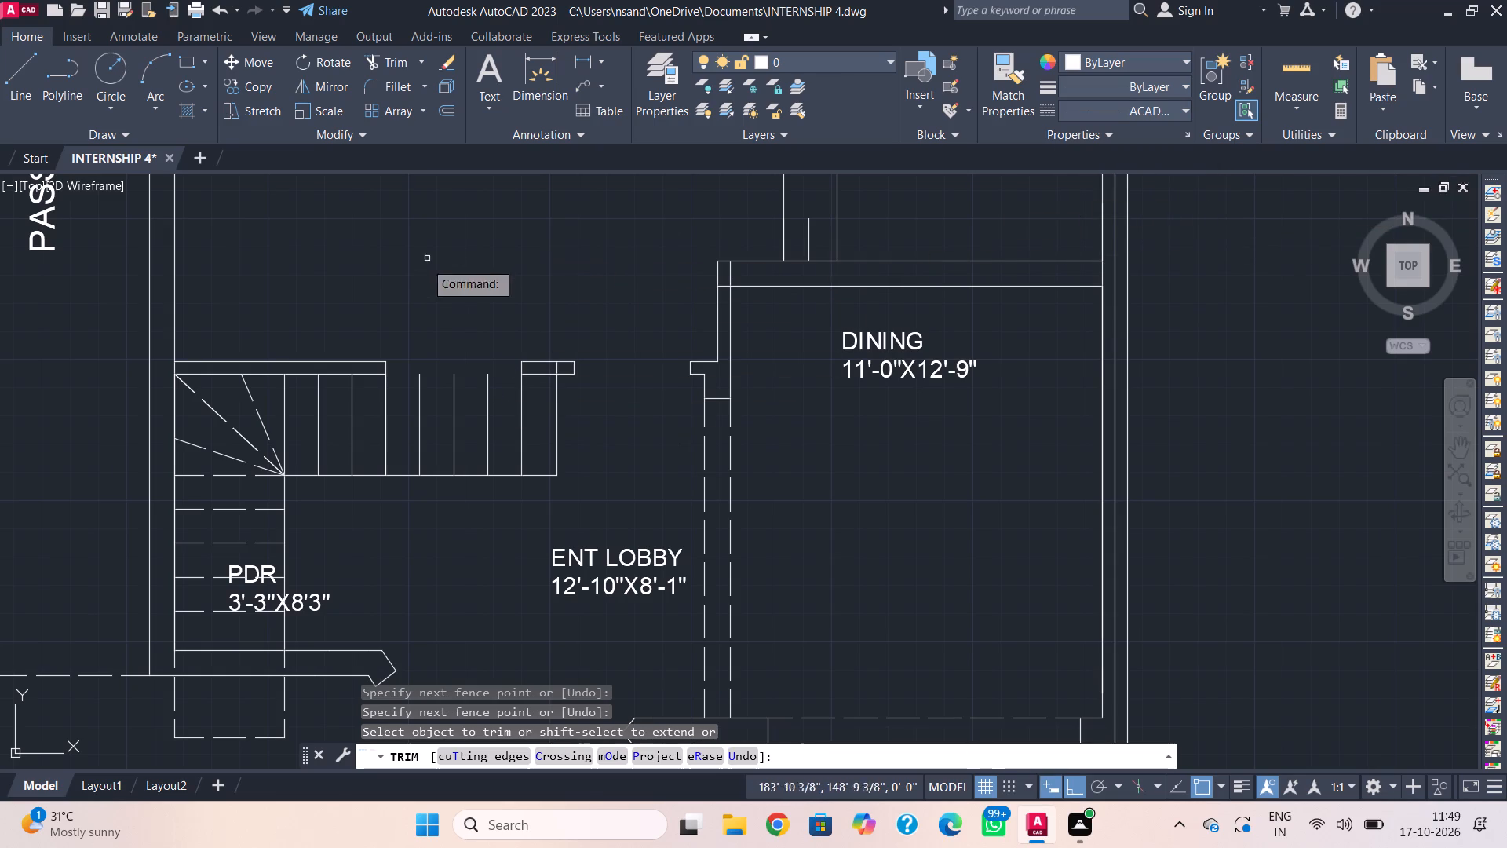
key(Escape)
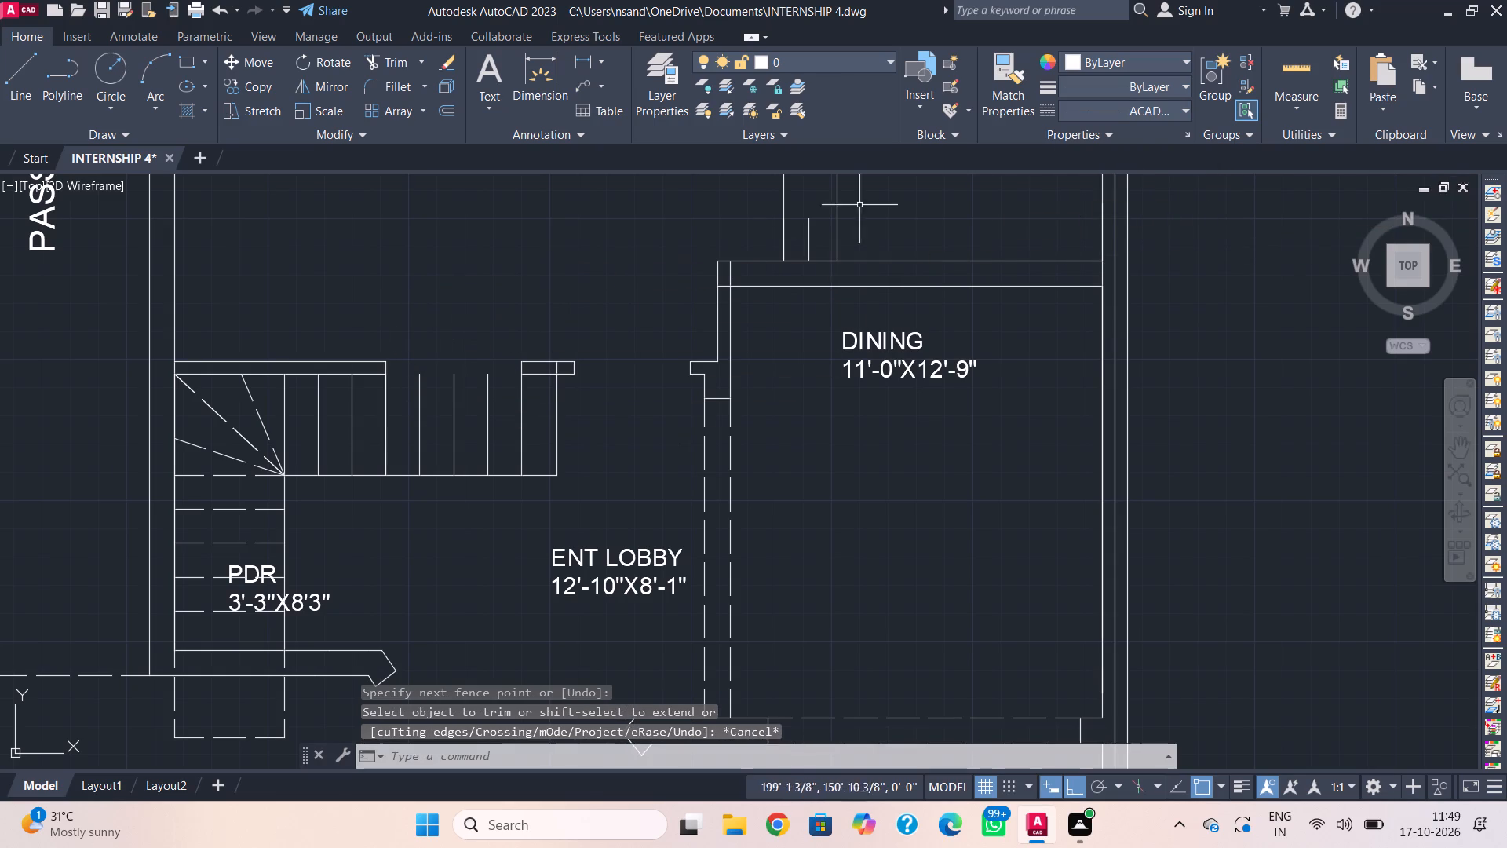
click(22, 63)
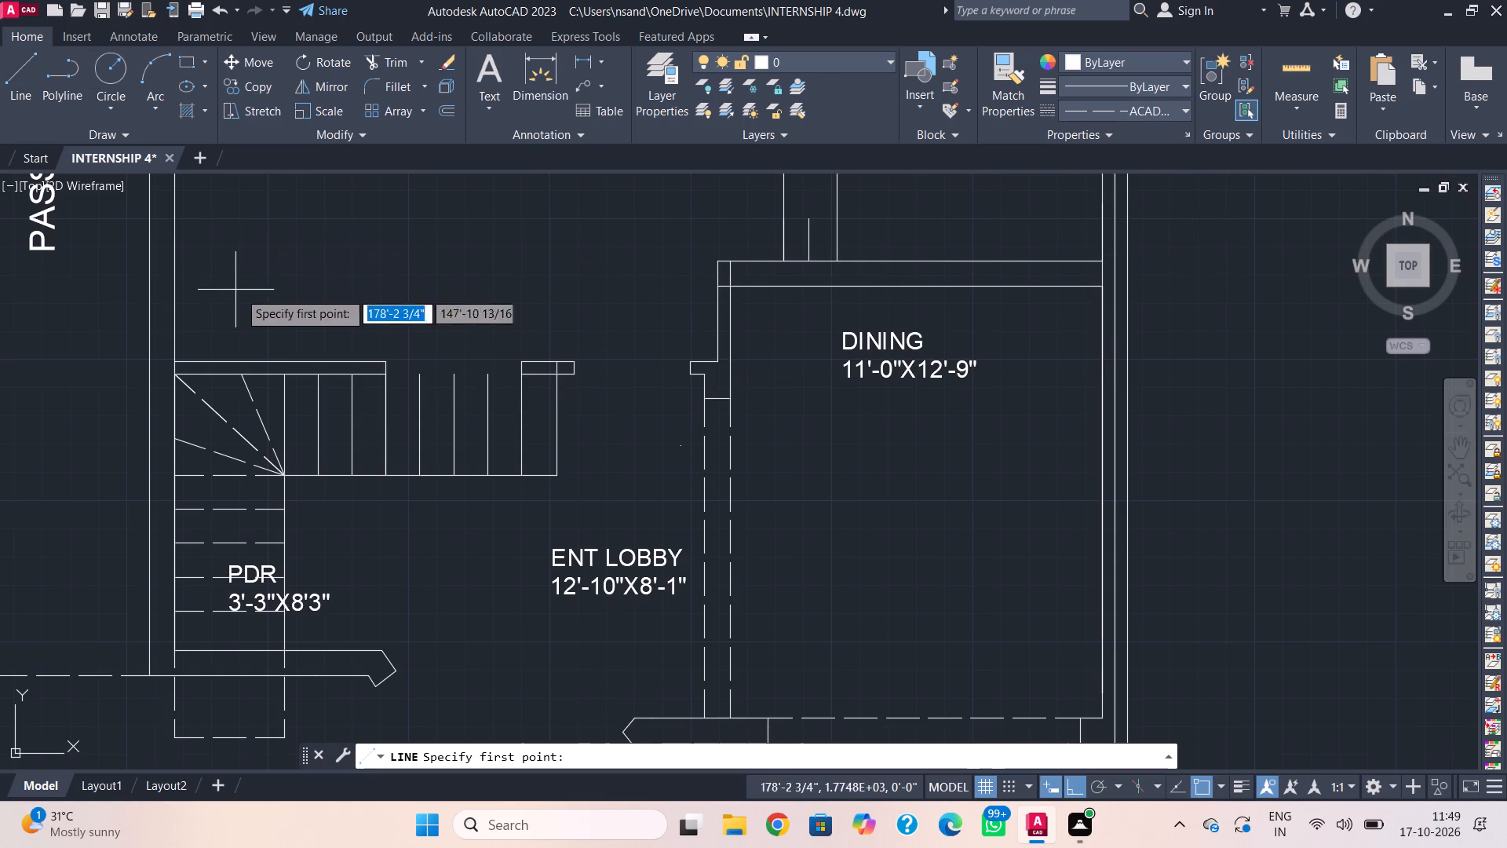
click(388, 363)
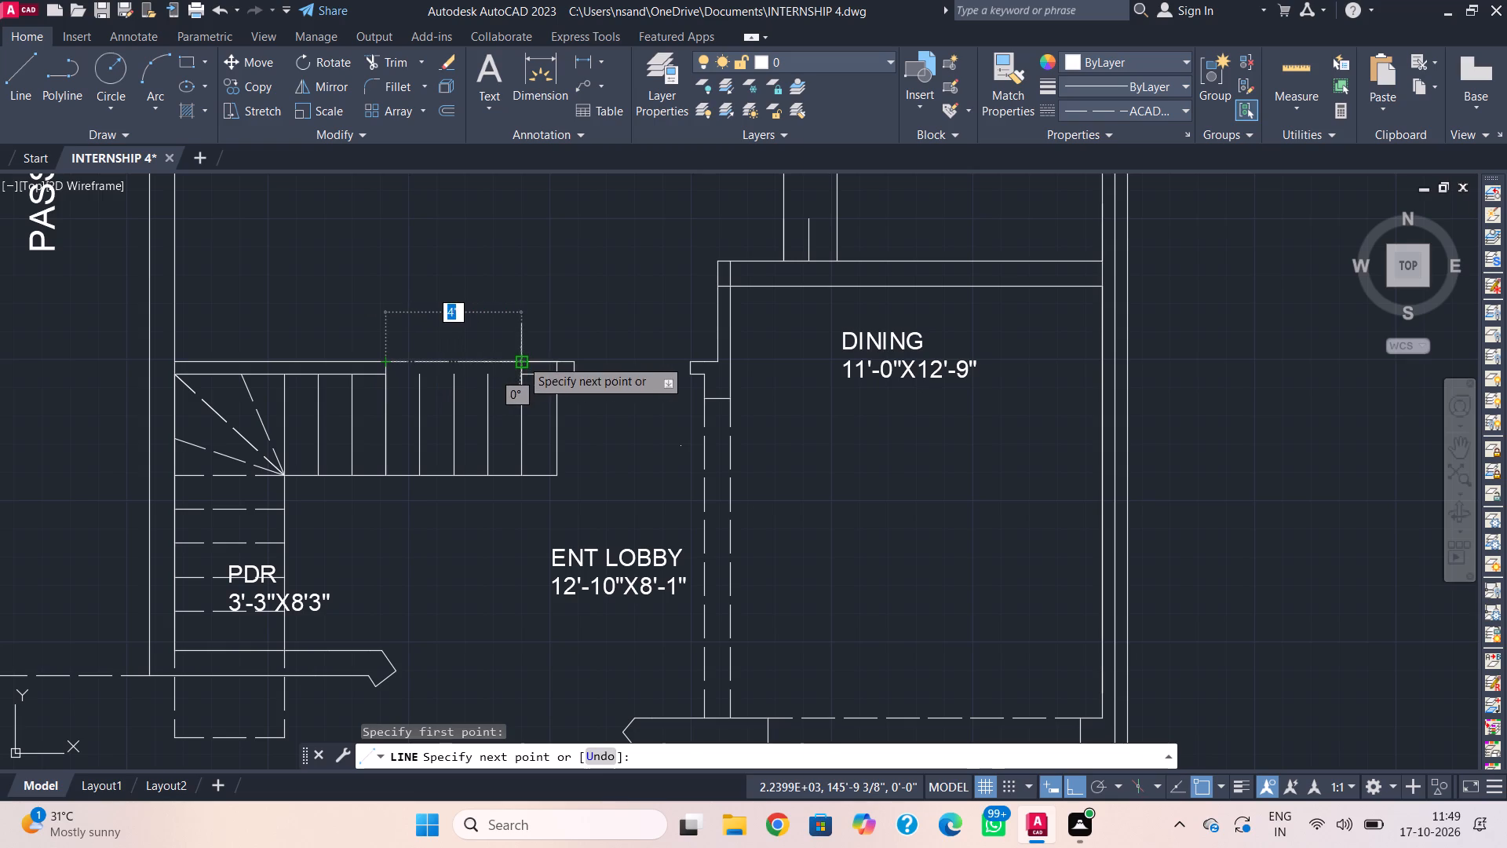
click(521, 359)
key(Escape)
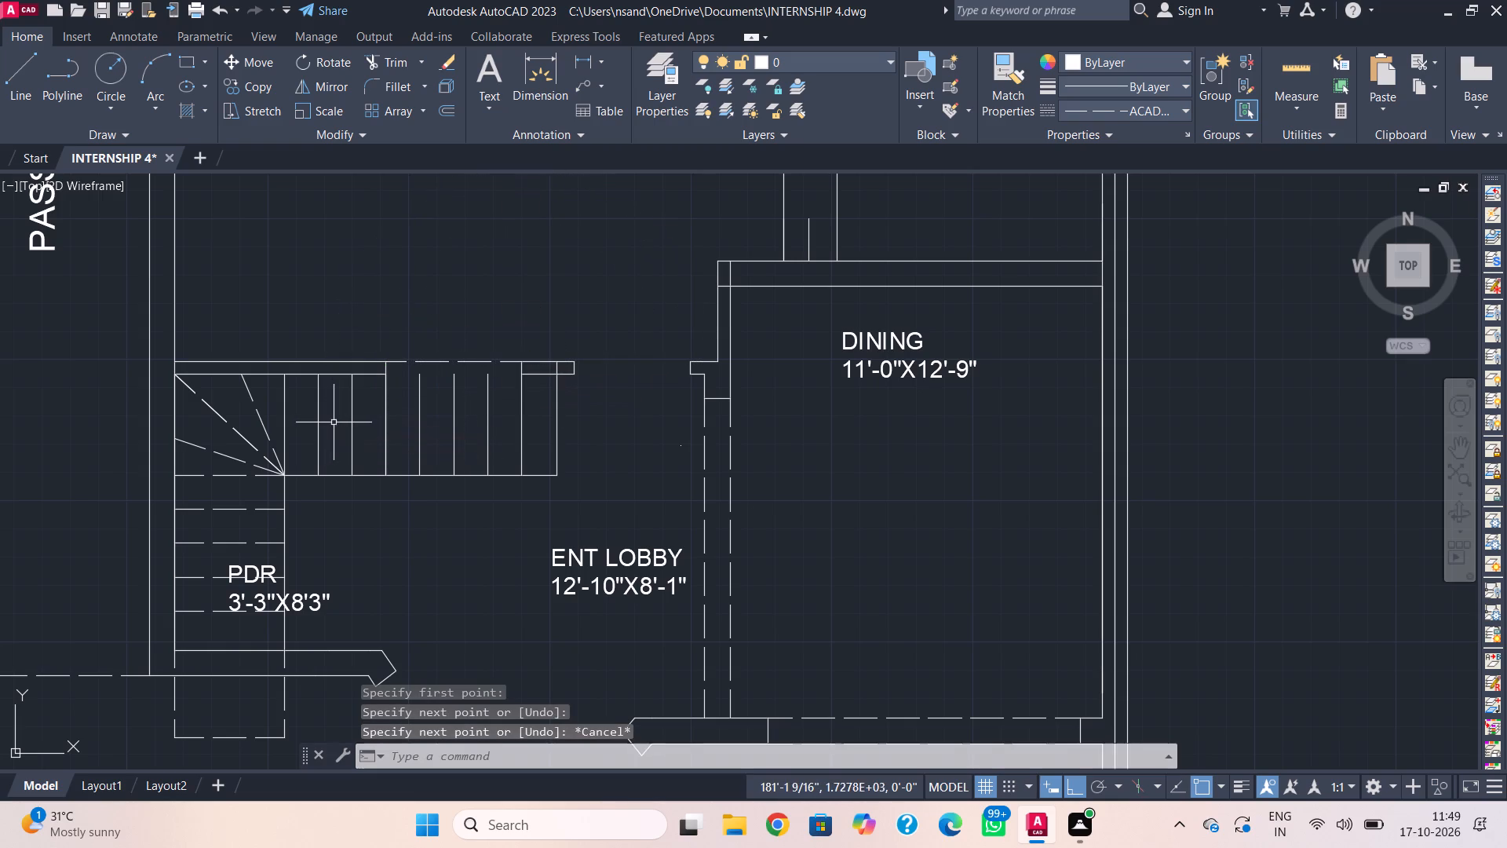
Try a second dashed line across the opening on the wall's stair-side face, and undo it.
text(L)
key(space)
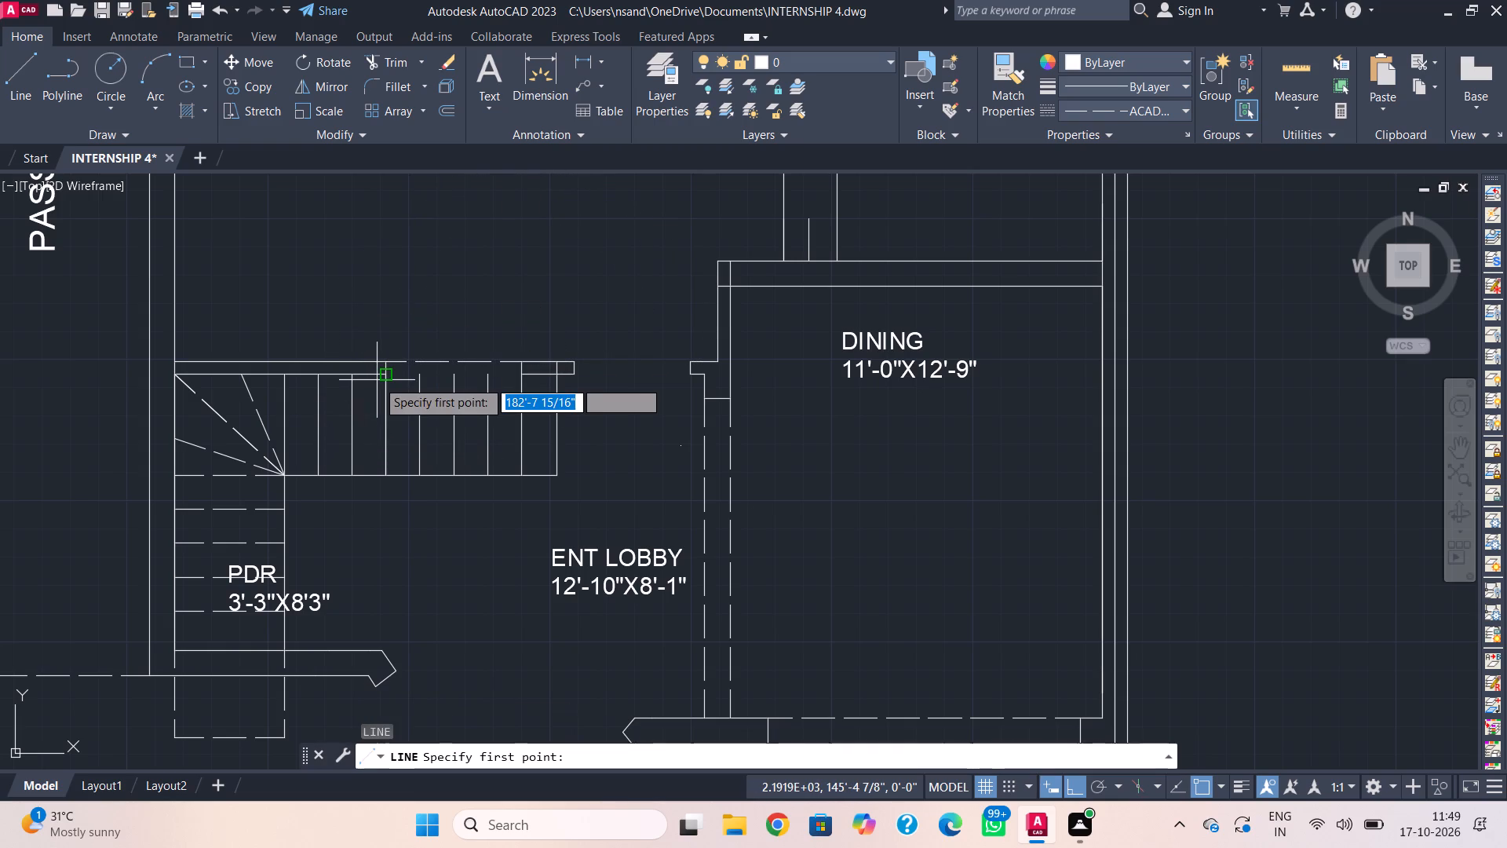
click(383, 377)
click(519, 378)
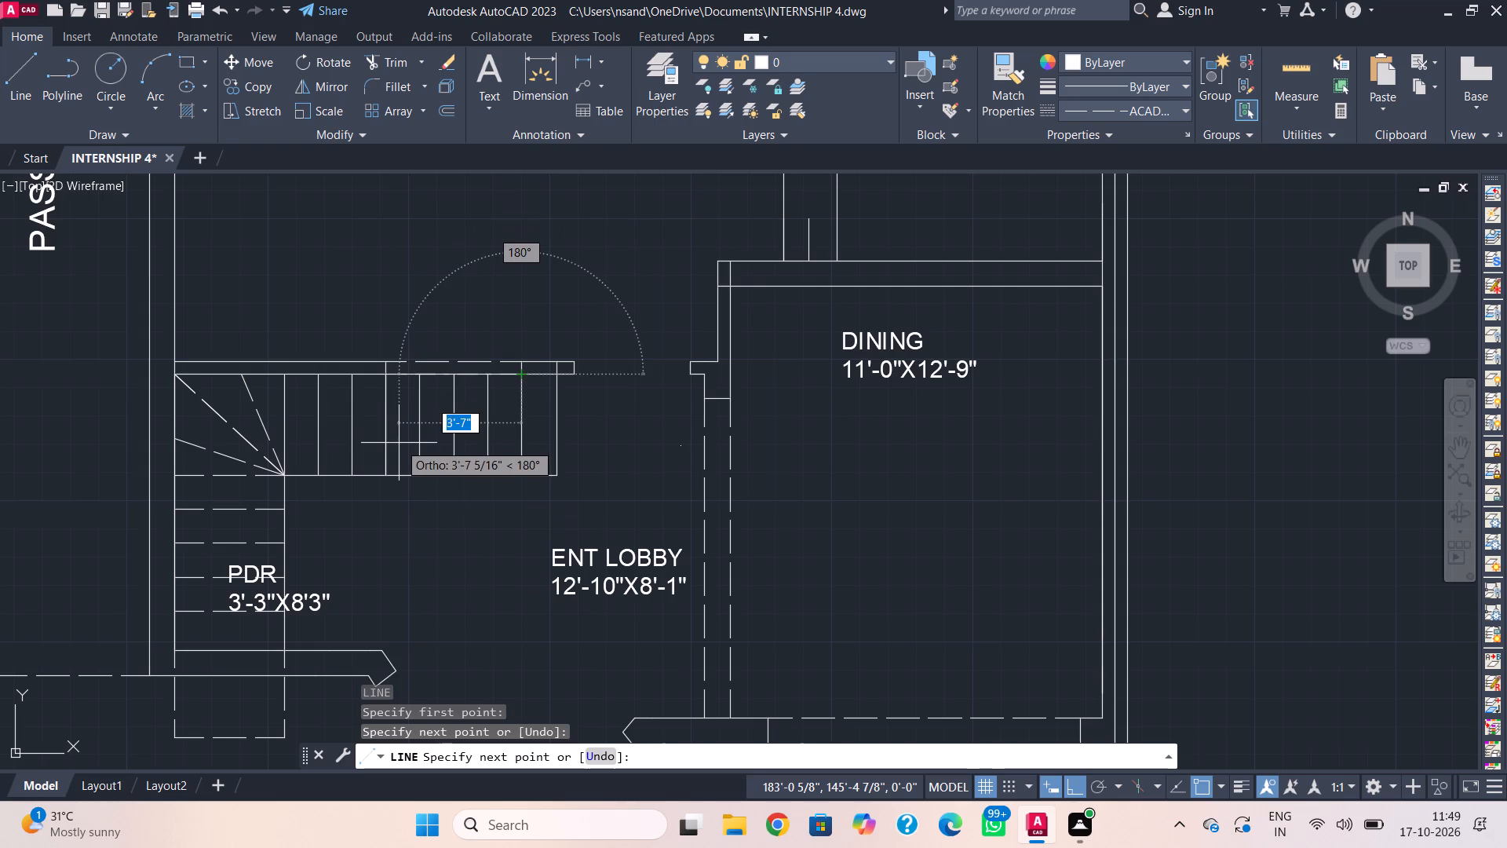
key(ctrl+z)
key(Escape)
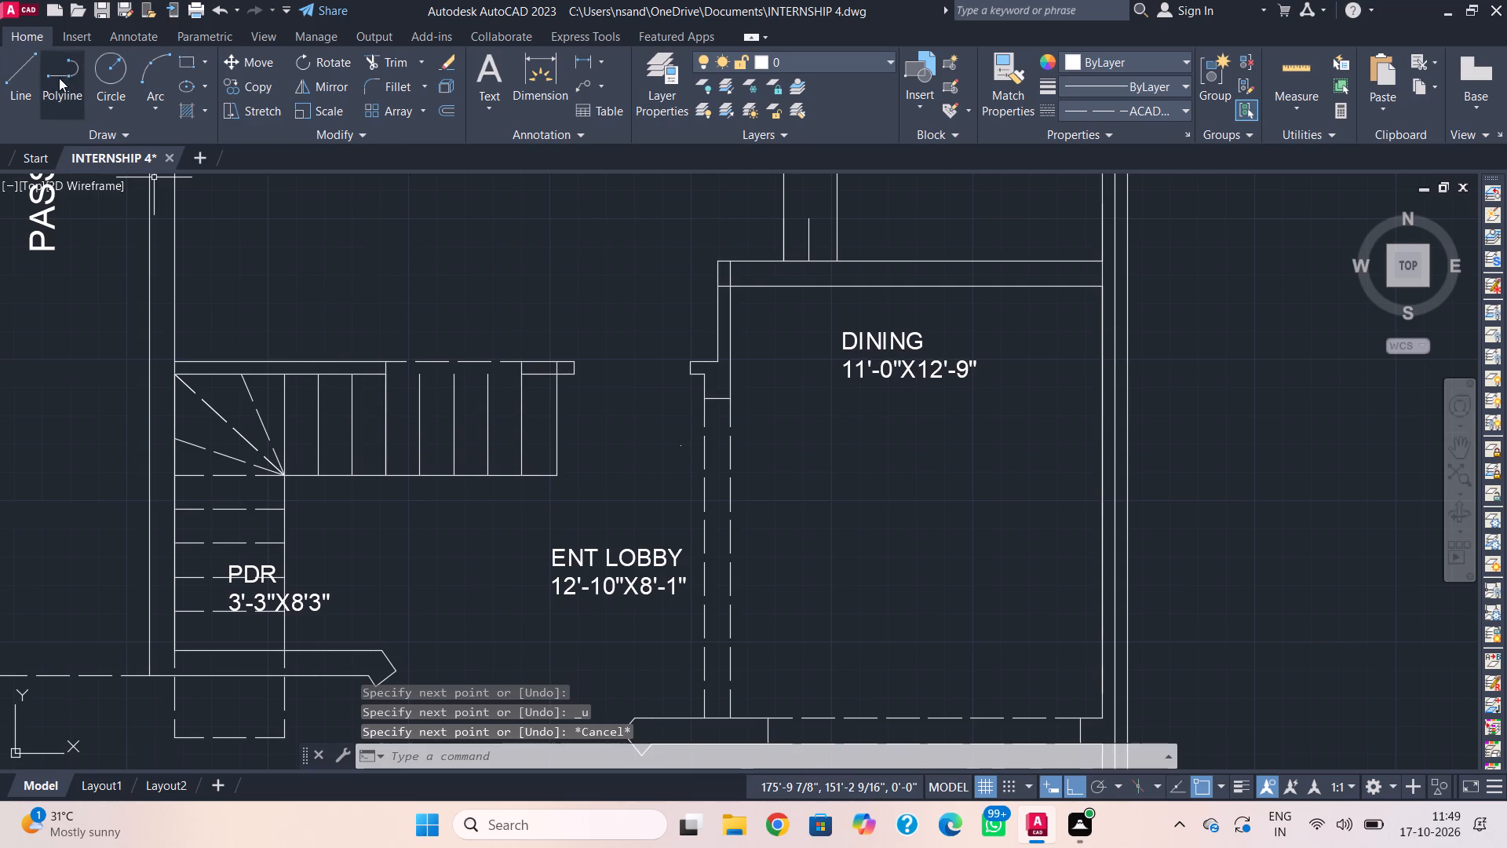
Draw a dashed line about 4' long across the staircase wall opening on its stair-side face.
click(37, 86)
click(384, 375)
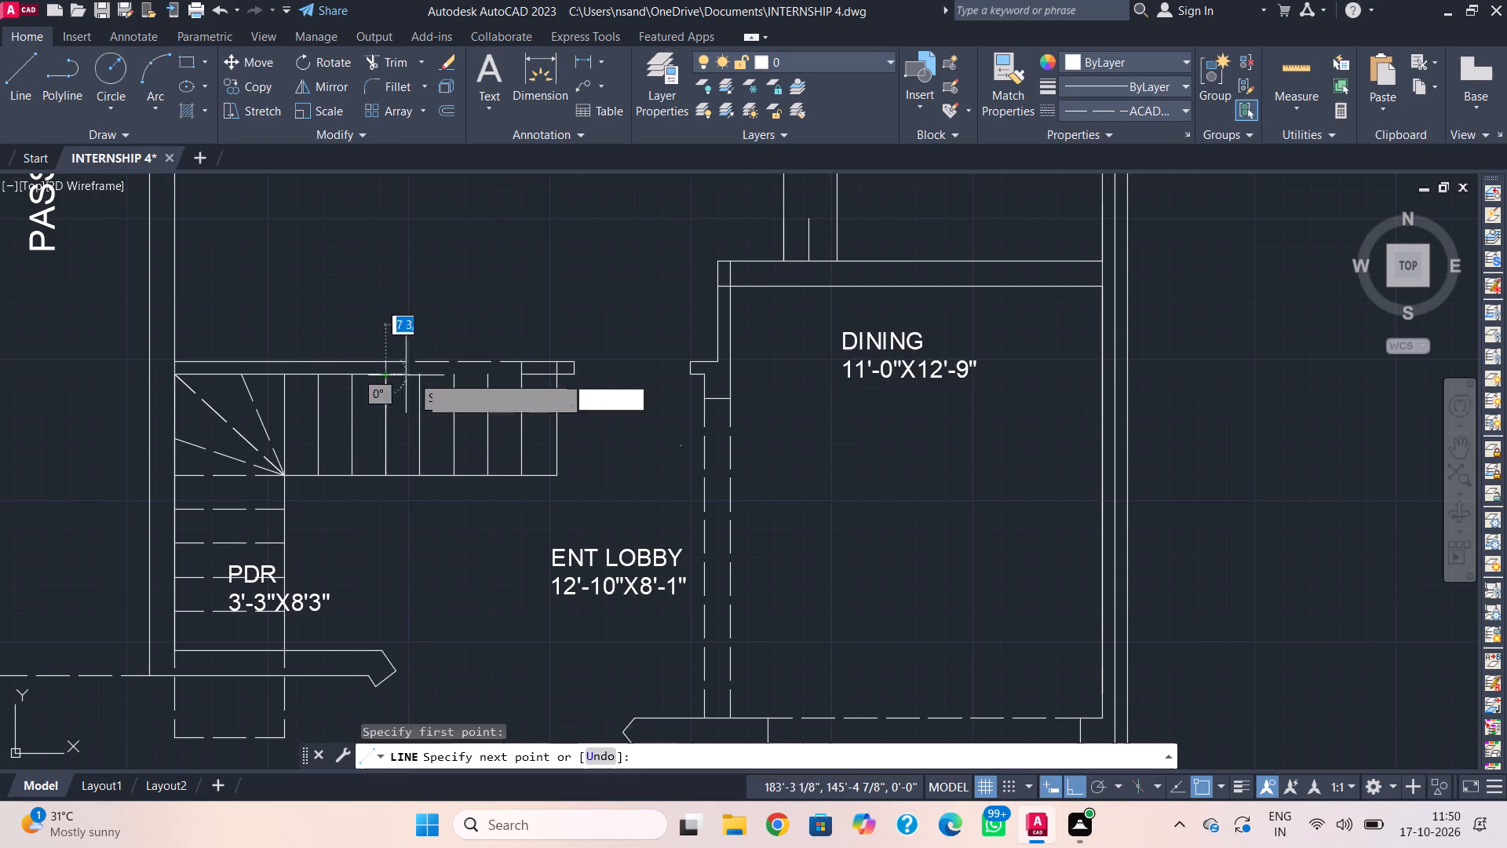
click(520, 378)
key(Escape)
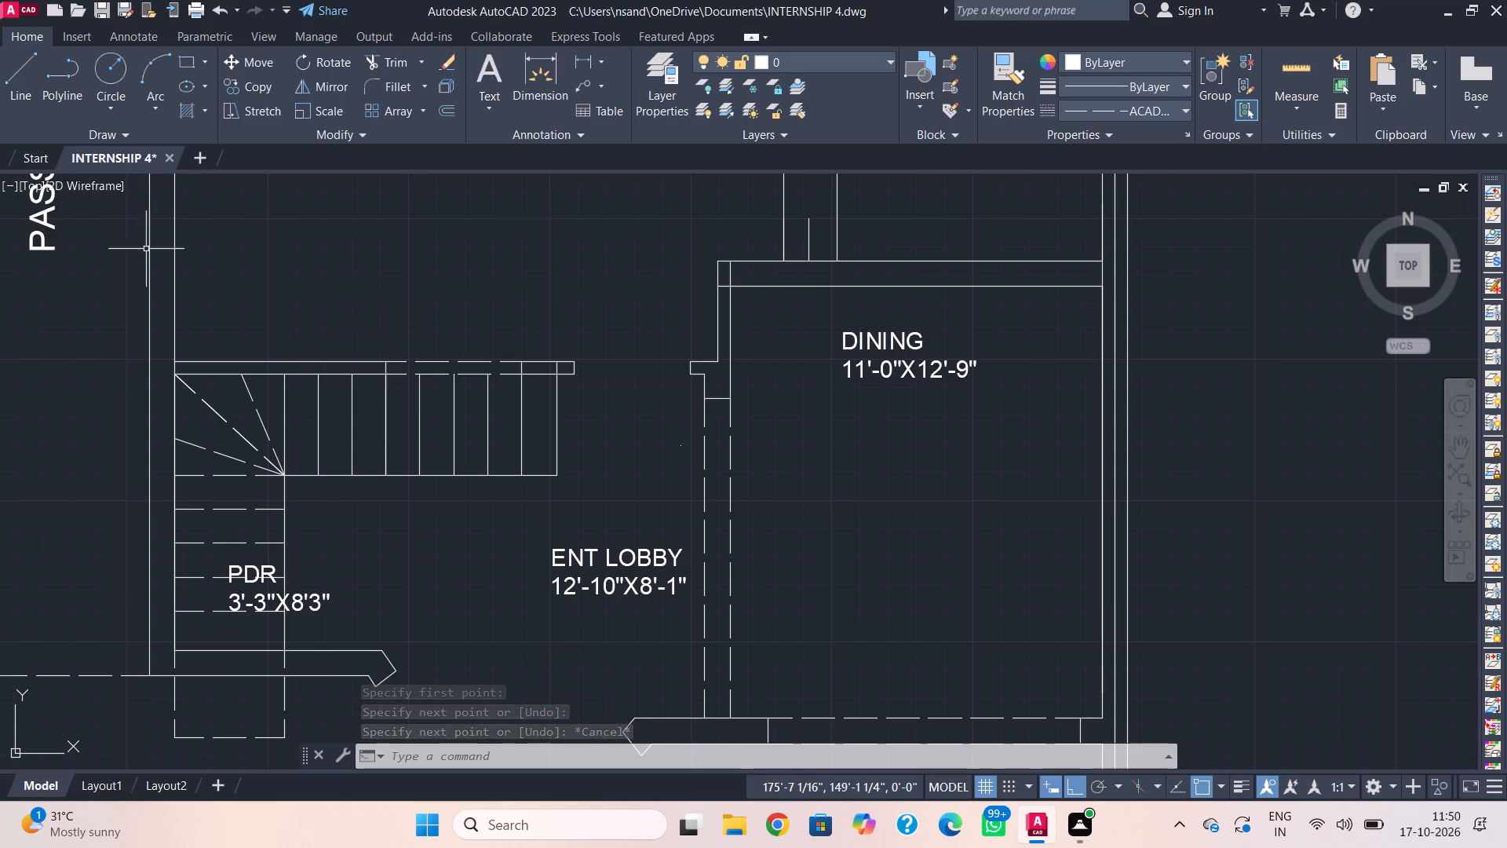
Draw a third dashed line between the two face lines of the wall opening, and trim its overrun past the lobby-end jamb.
click(18, 83)
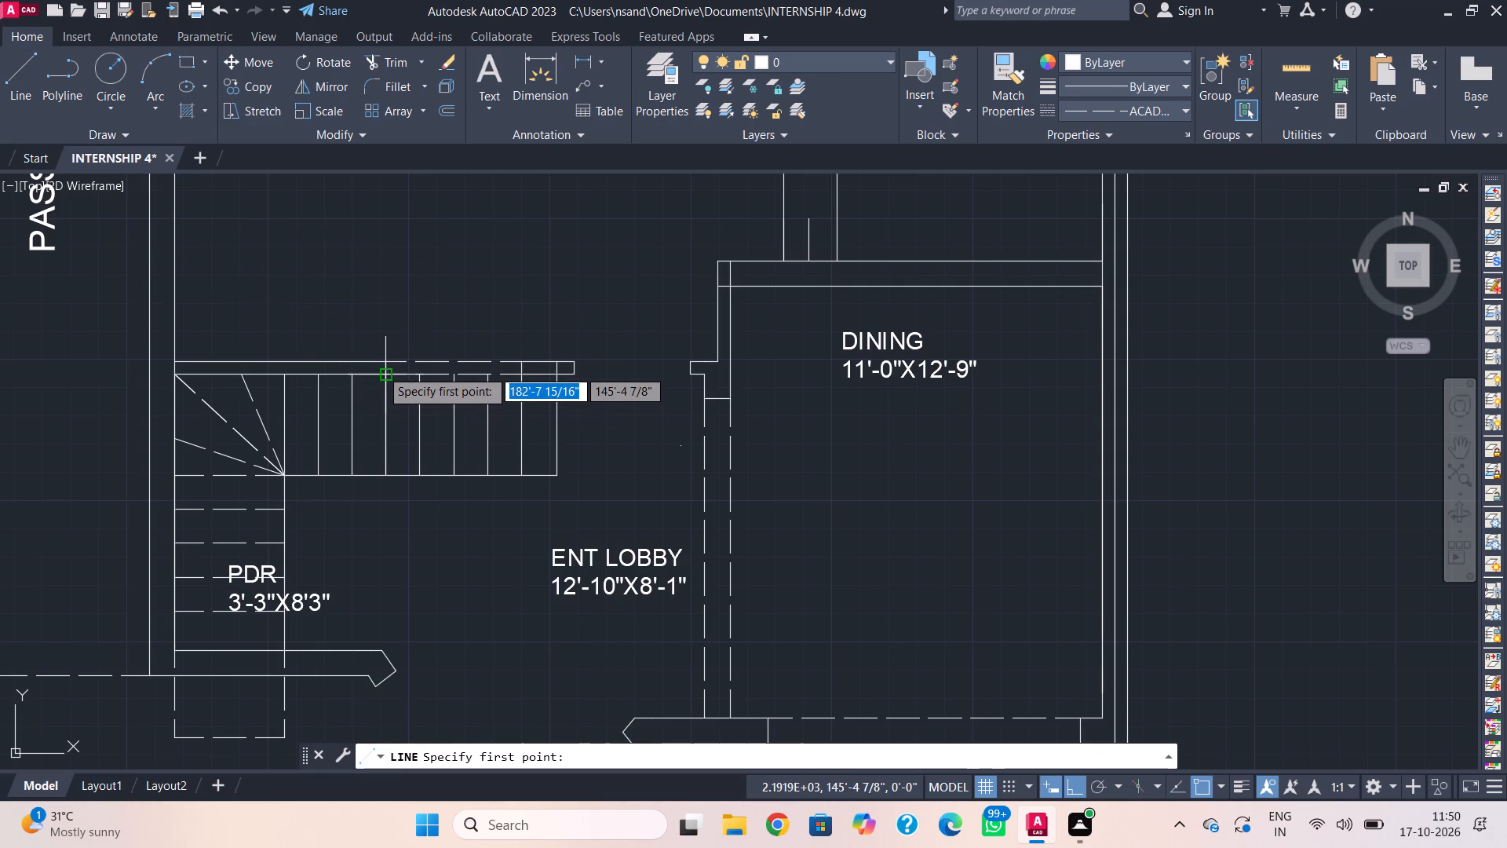
scroll(381, 369, up, 3)
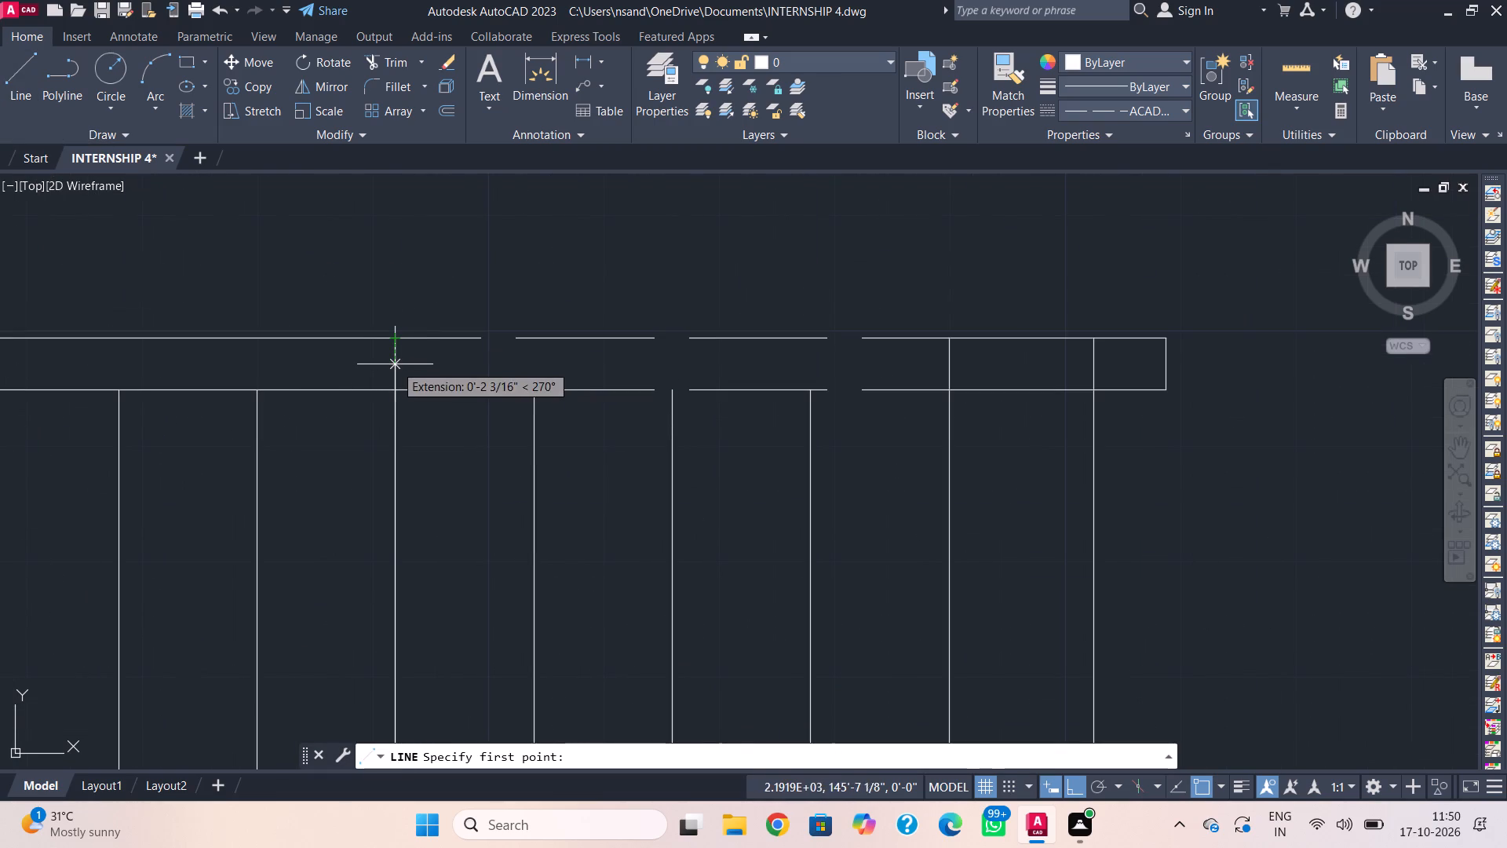
click(395, 368)
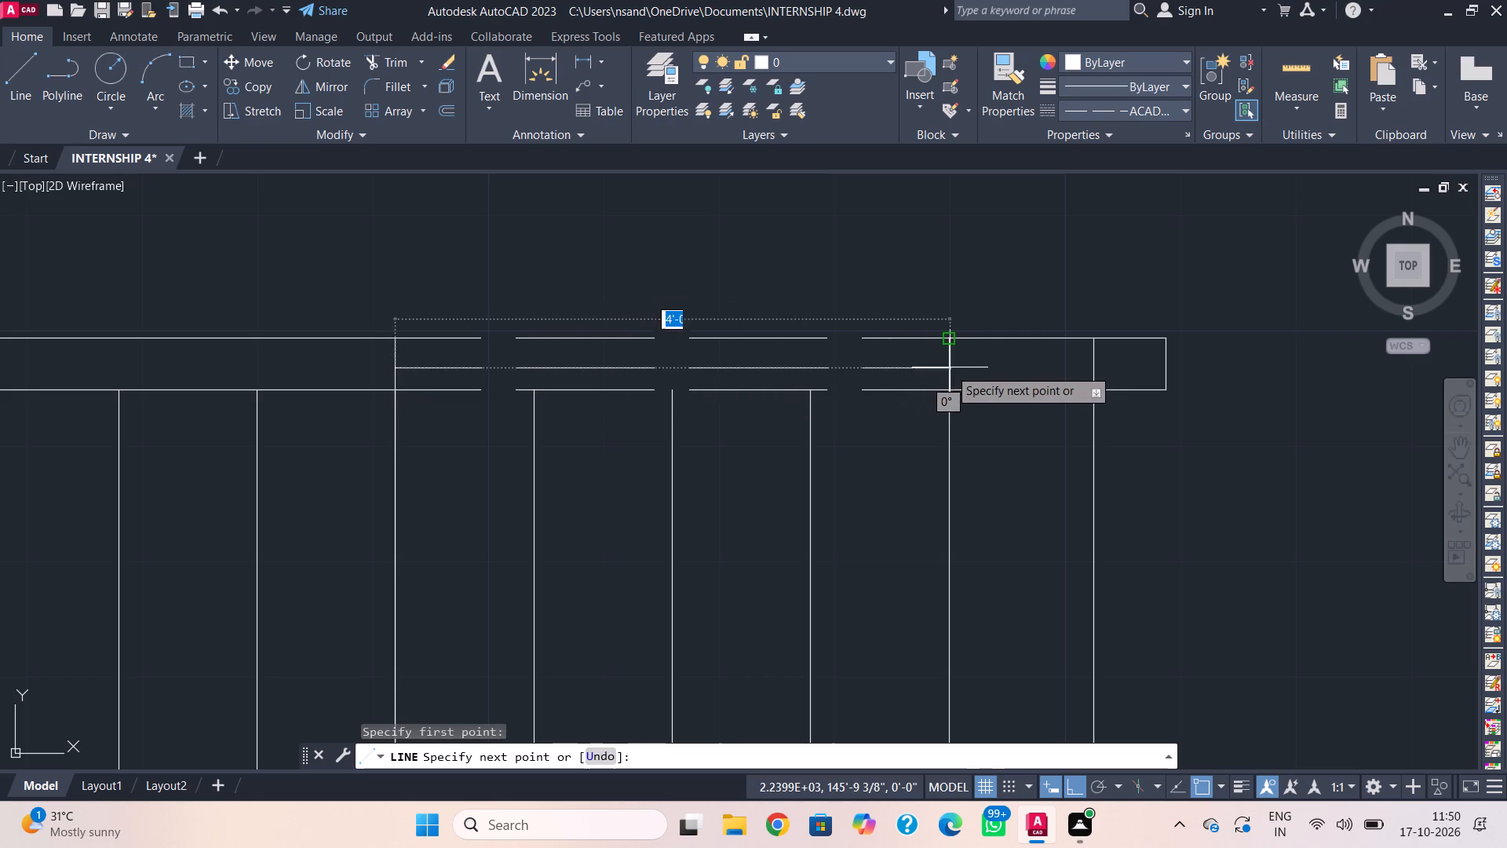
click(978, 364)
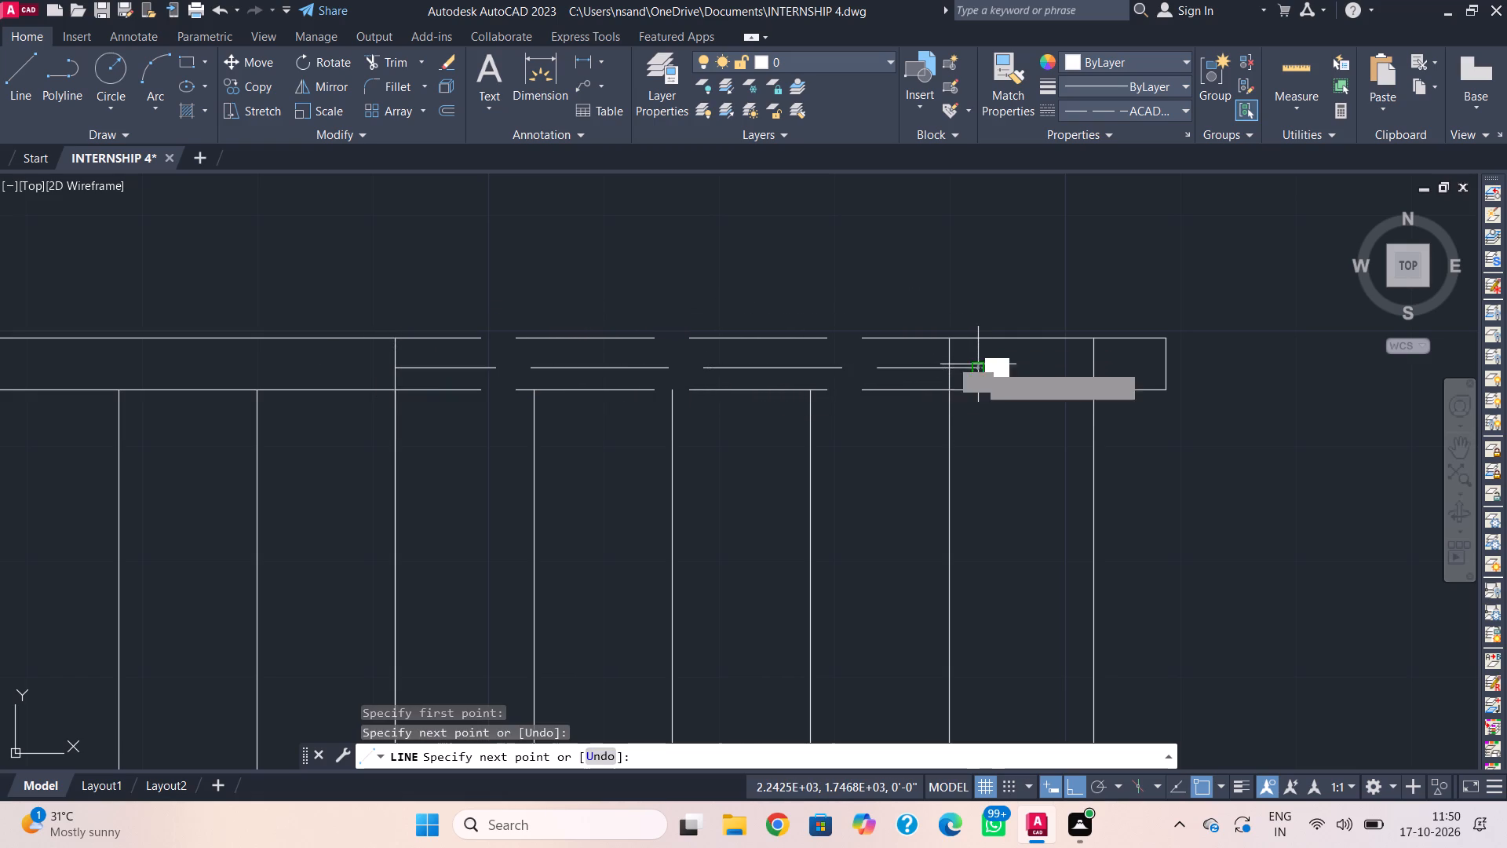
key(Escape)
text(TR)
key(space)
click(970, 367)
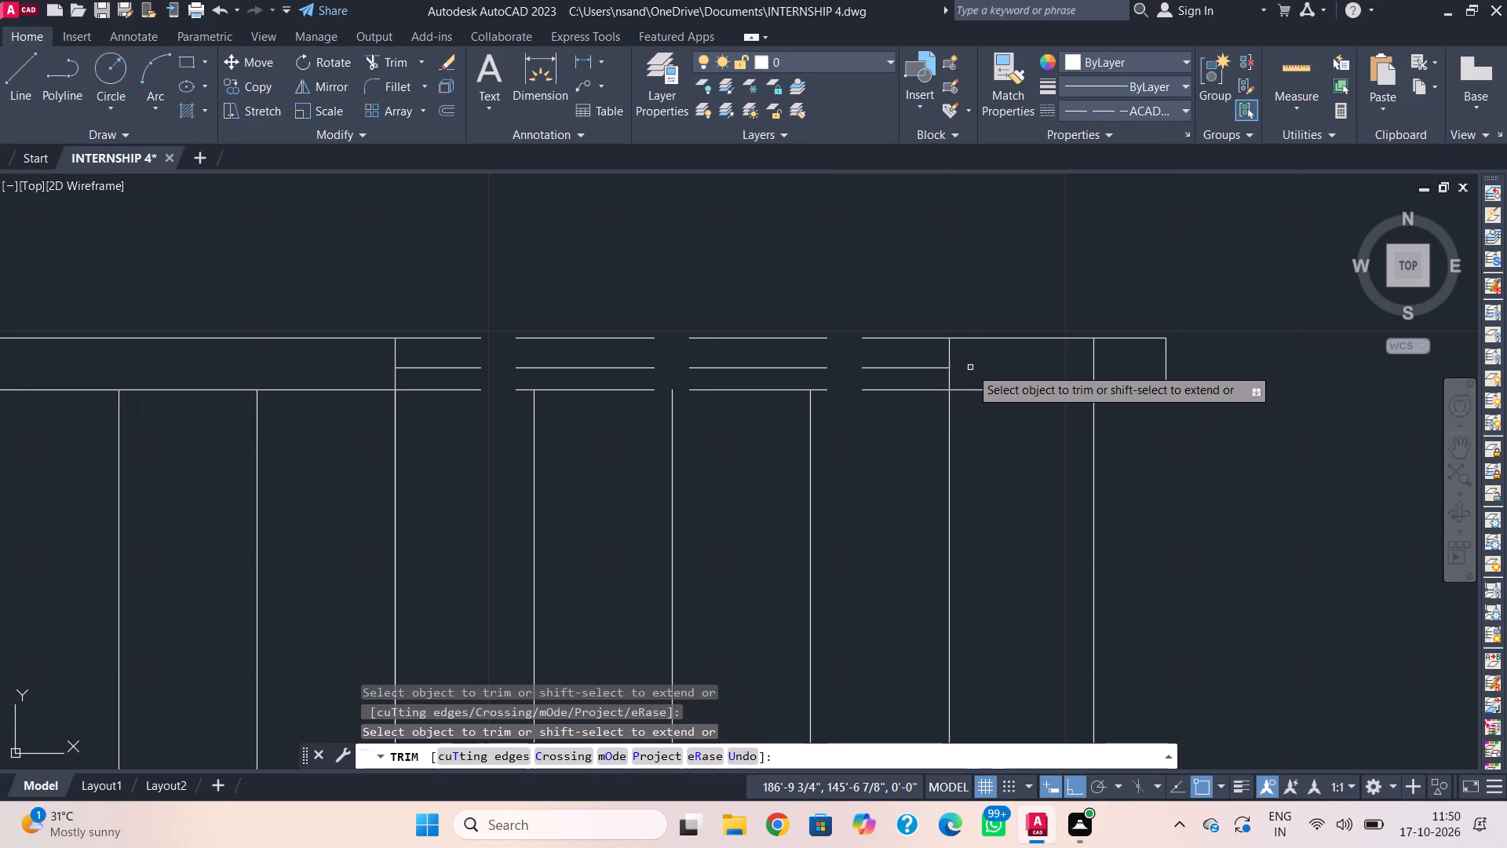
scroll(799, 400, down, 2)
key(Escape)
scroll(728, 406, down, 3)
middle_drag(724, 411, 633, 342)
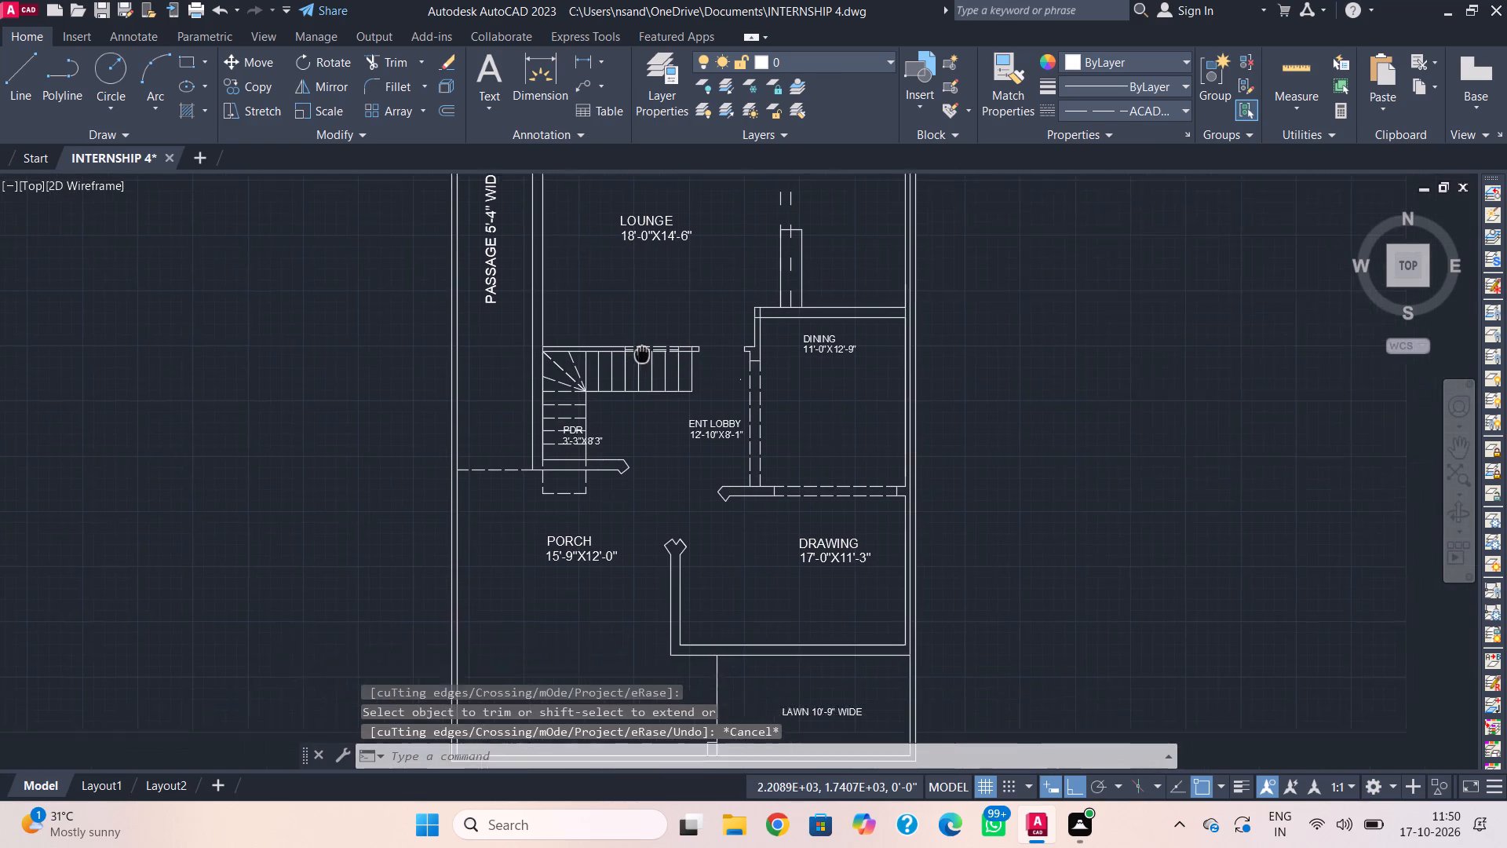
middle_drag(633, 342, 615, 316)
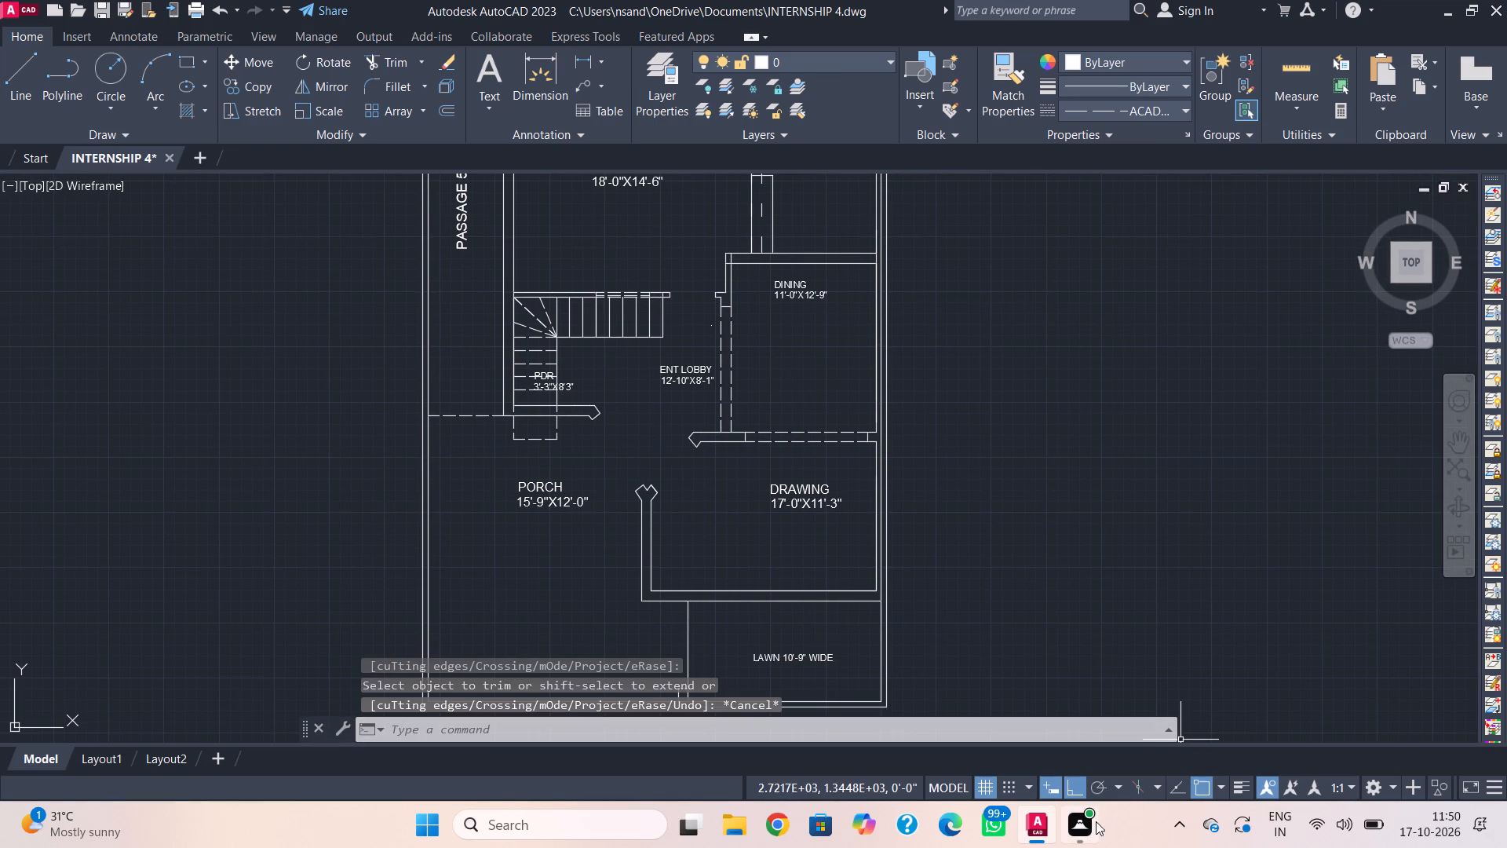
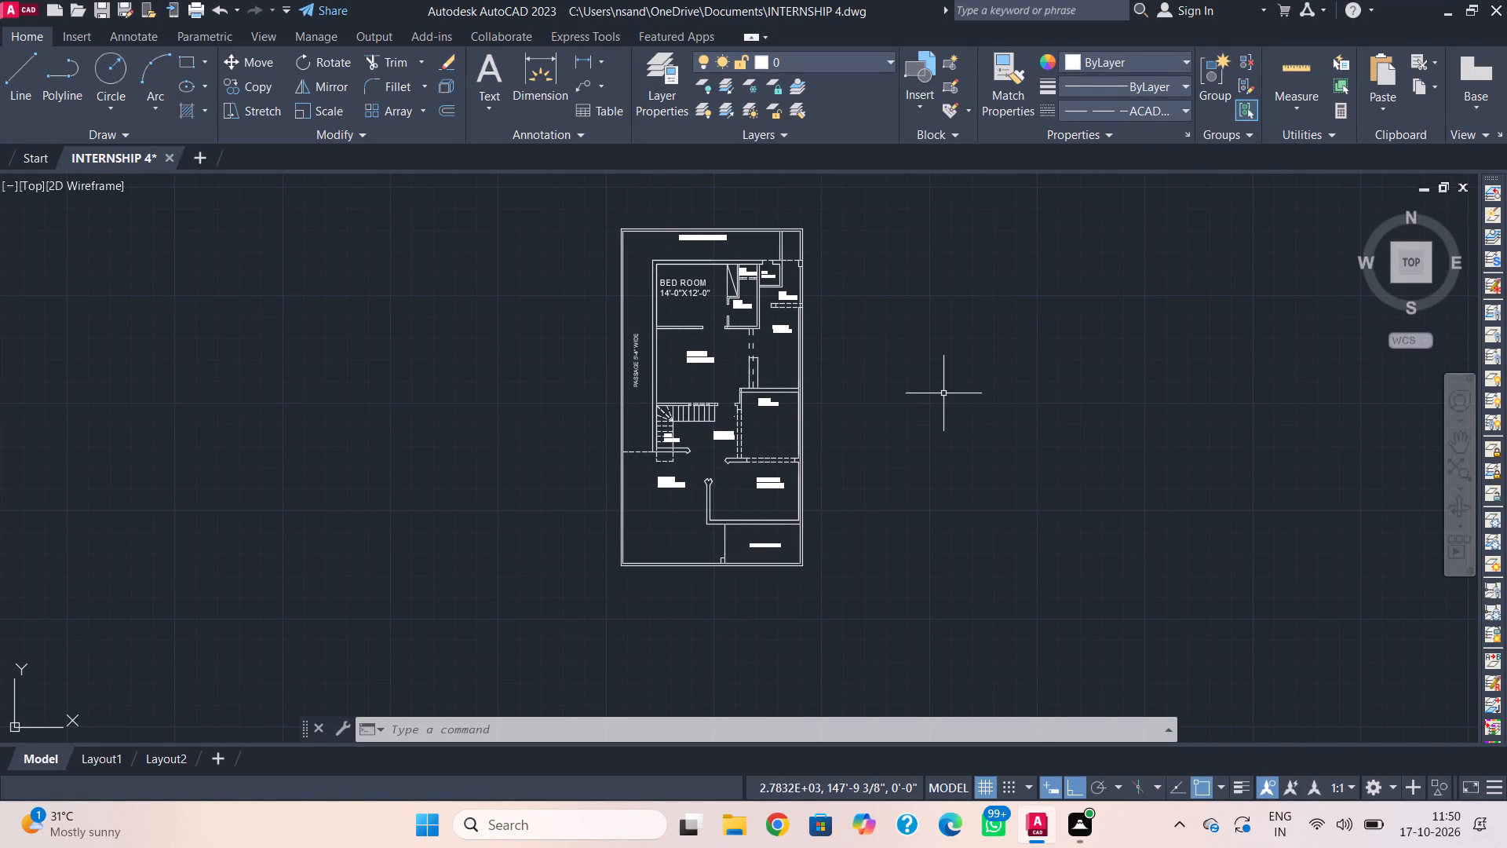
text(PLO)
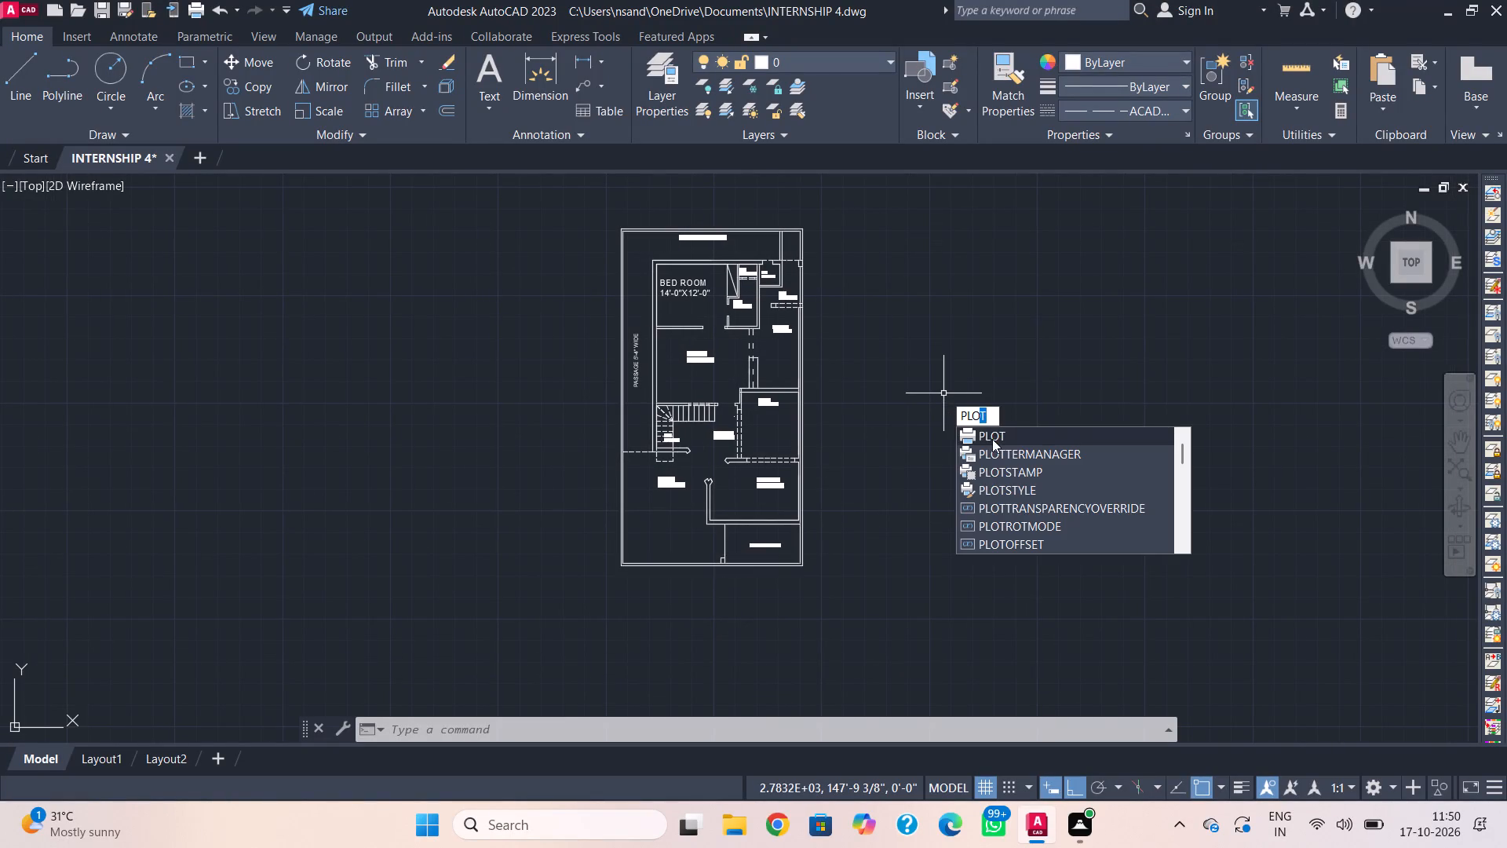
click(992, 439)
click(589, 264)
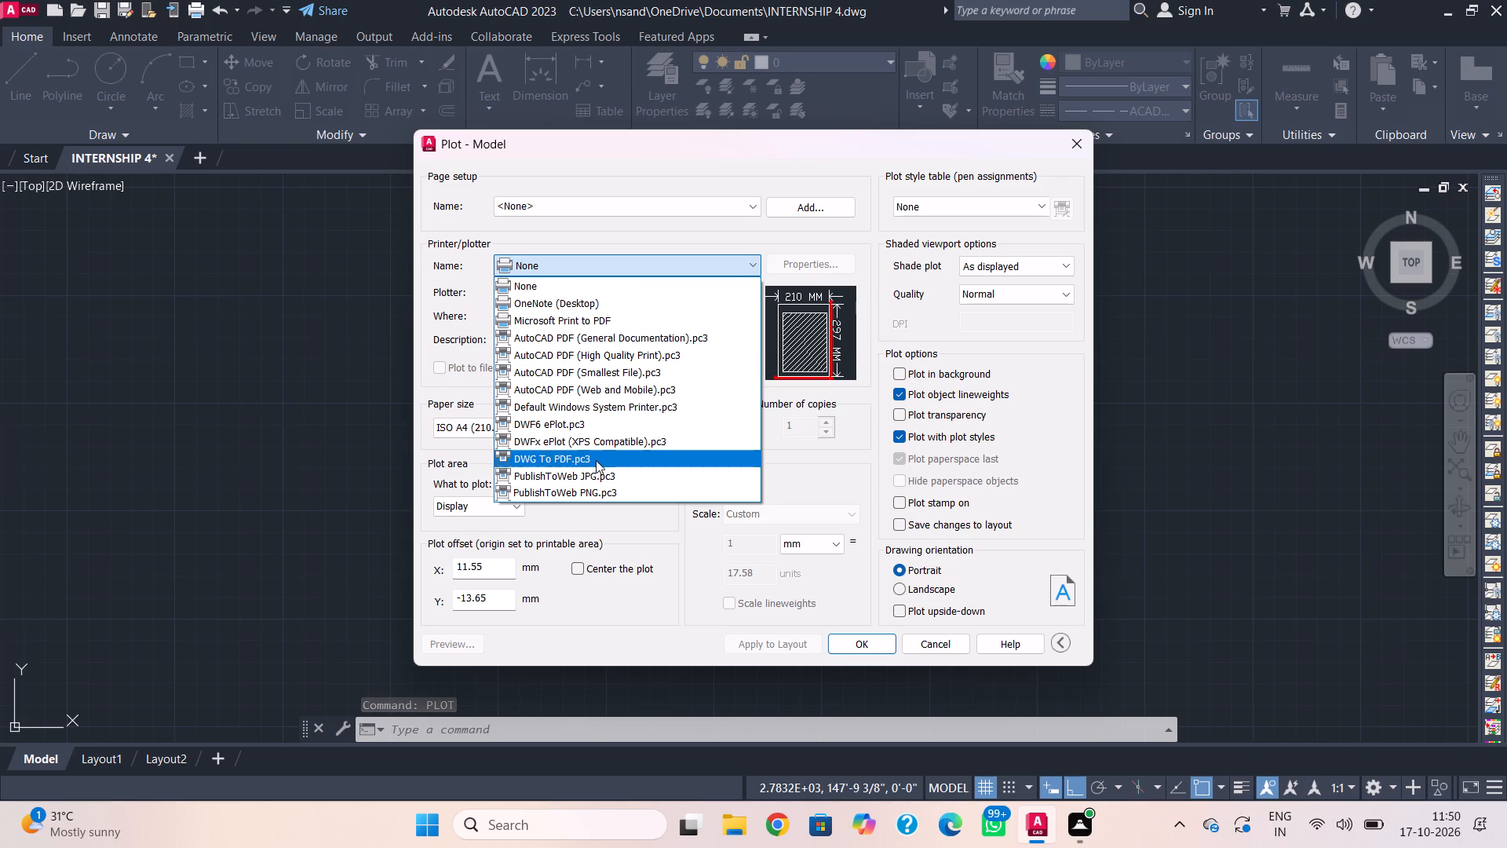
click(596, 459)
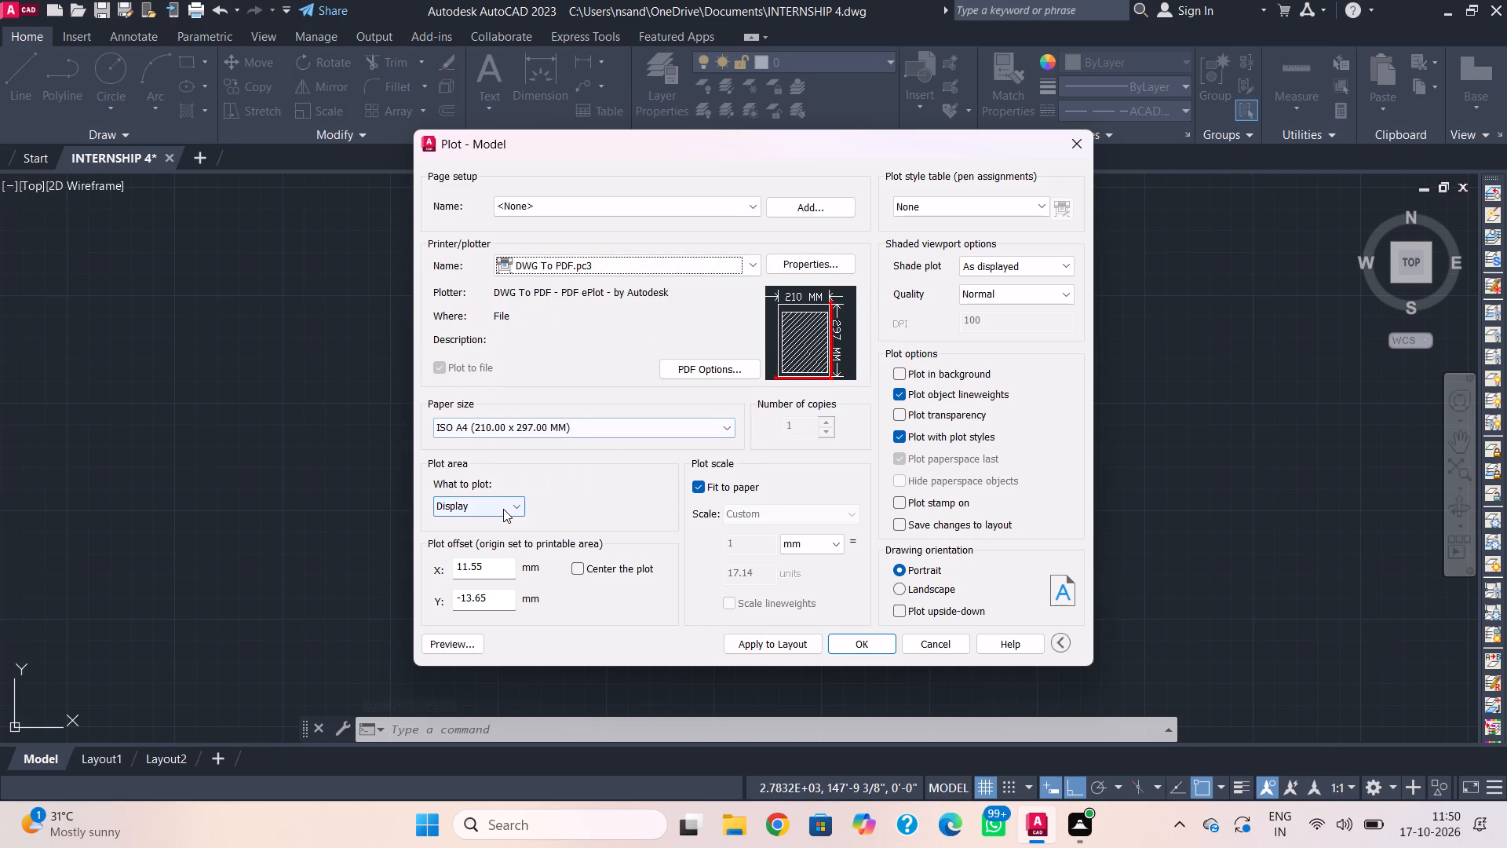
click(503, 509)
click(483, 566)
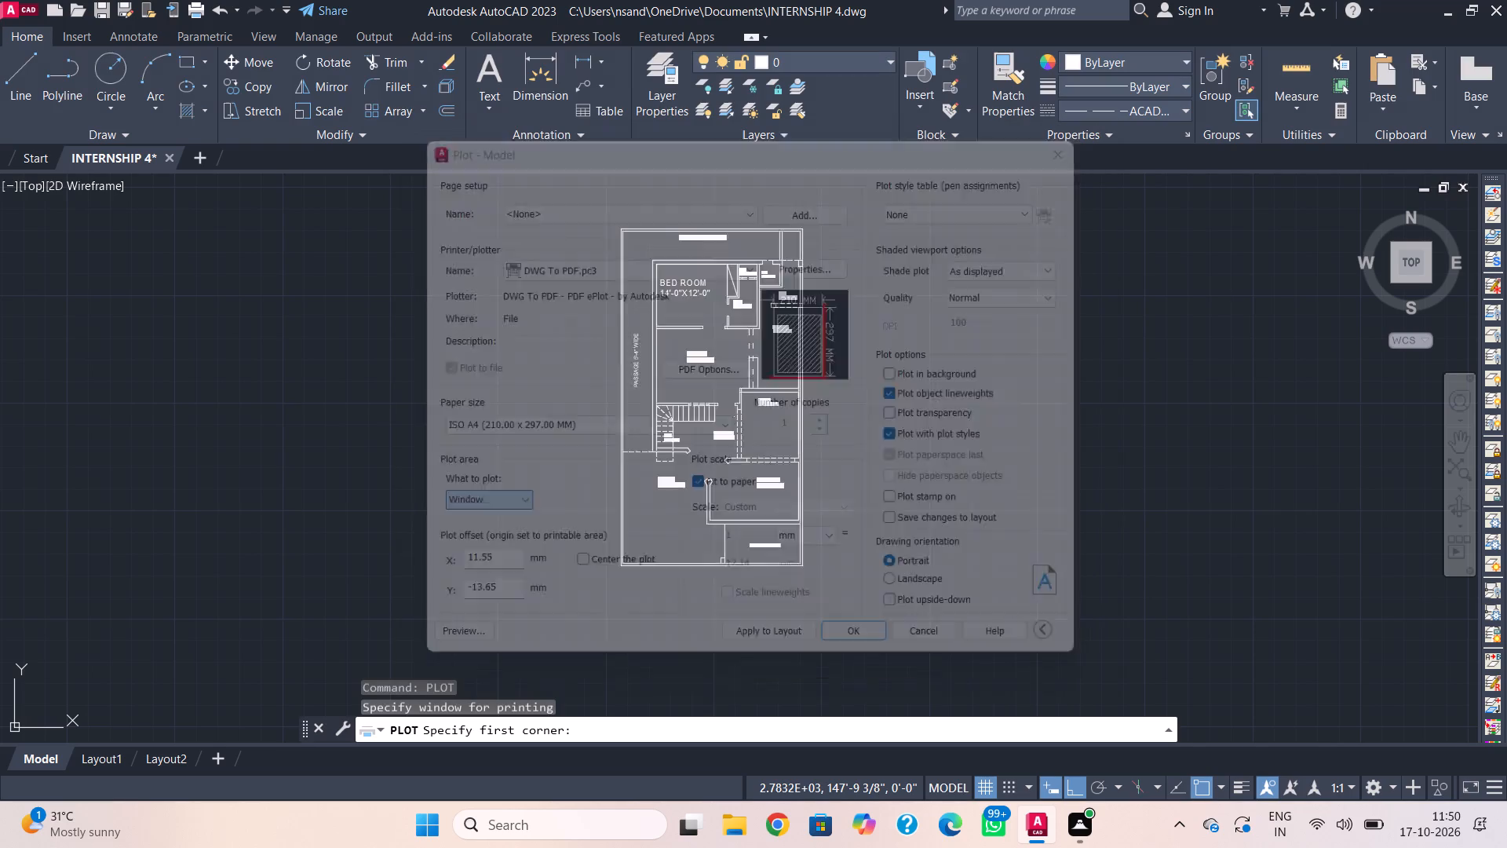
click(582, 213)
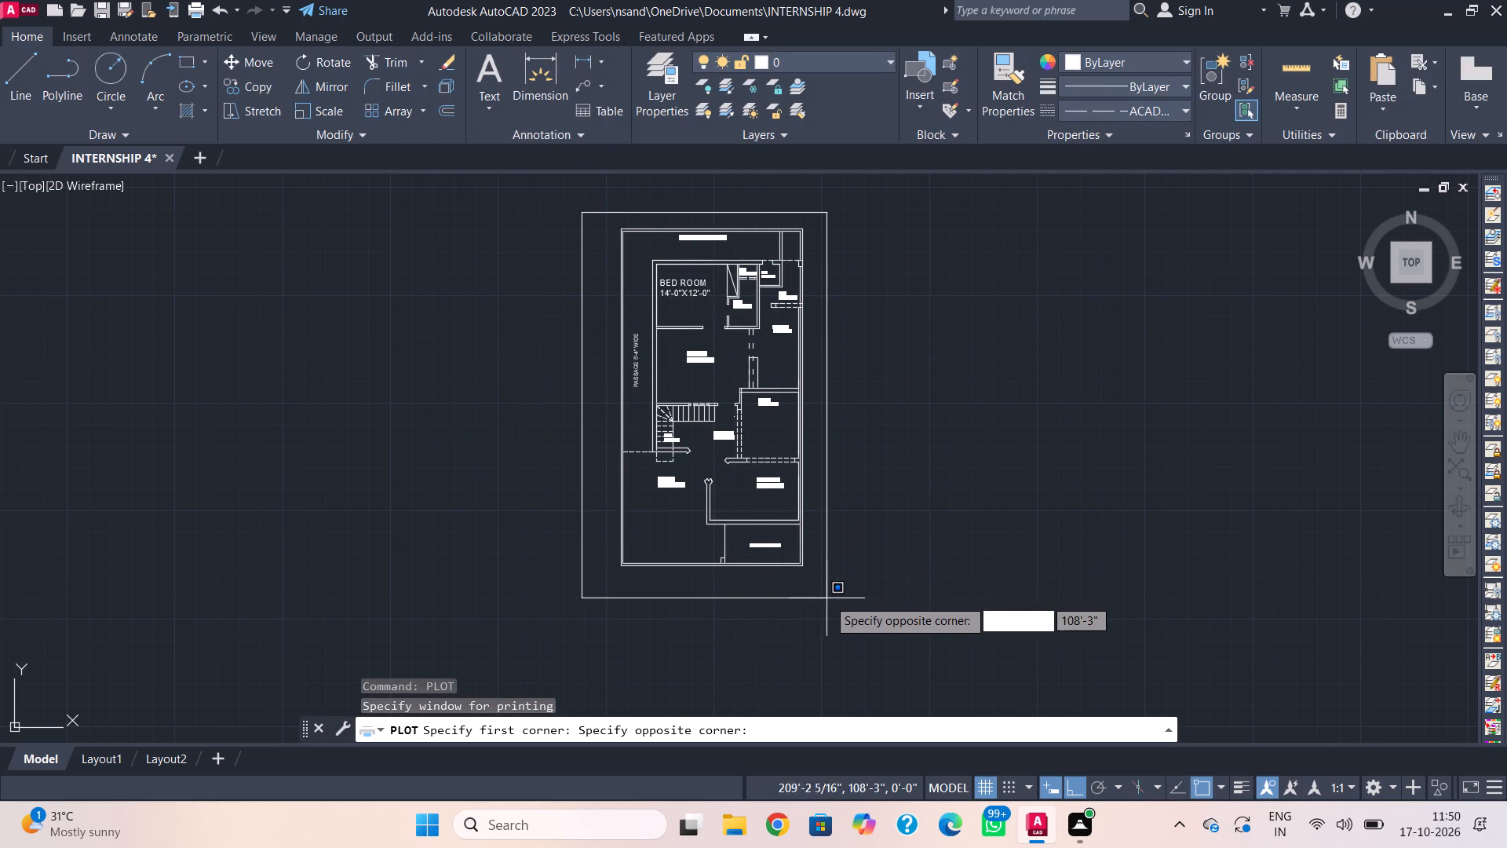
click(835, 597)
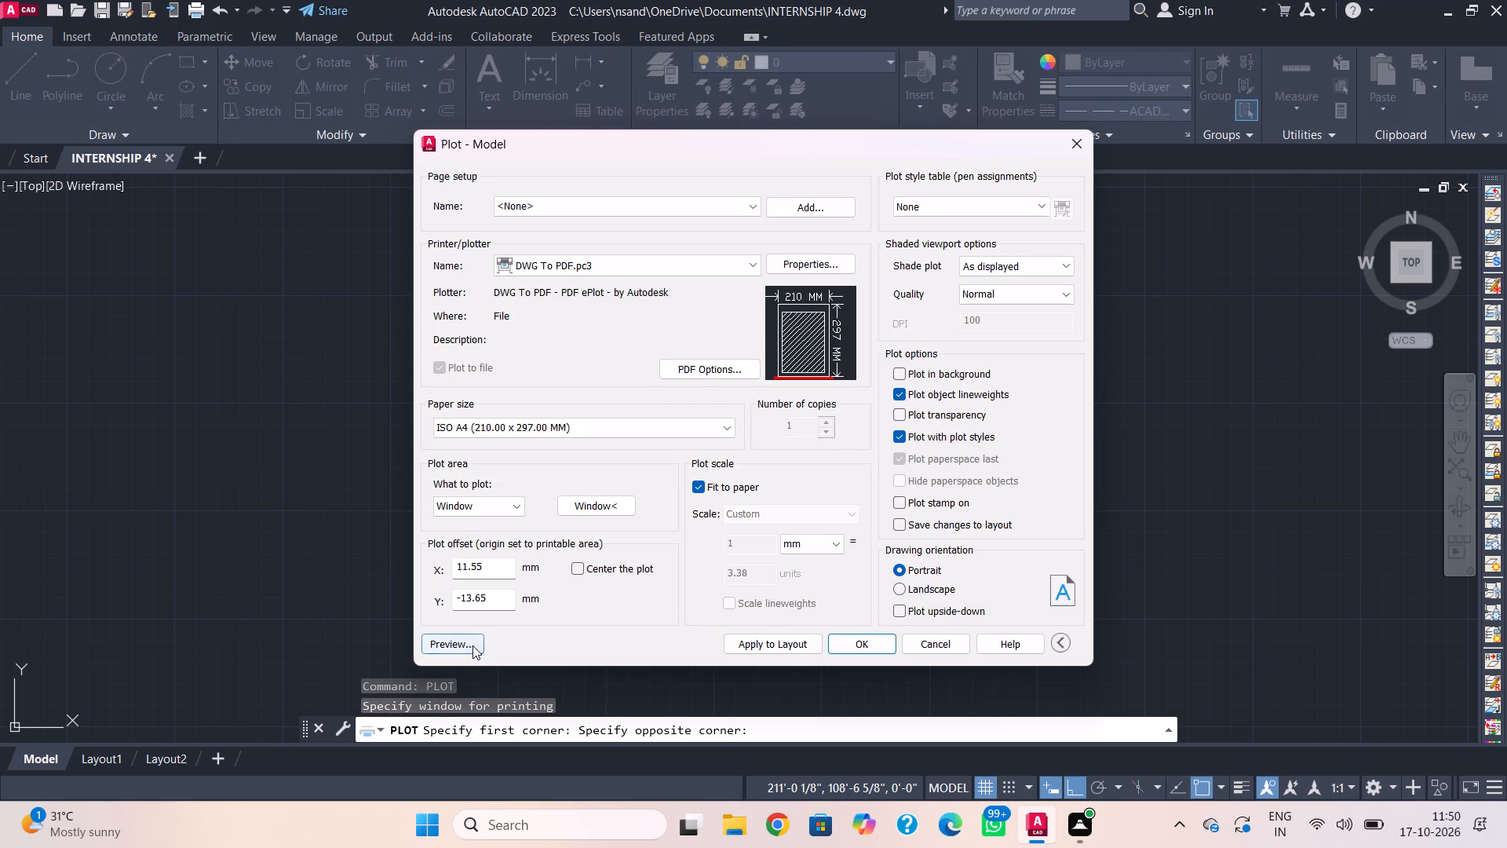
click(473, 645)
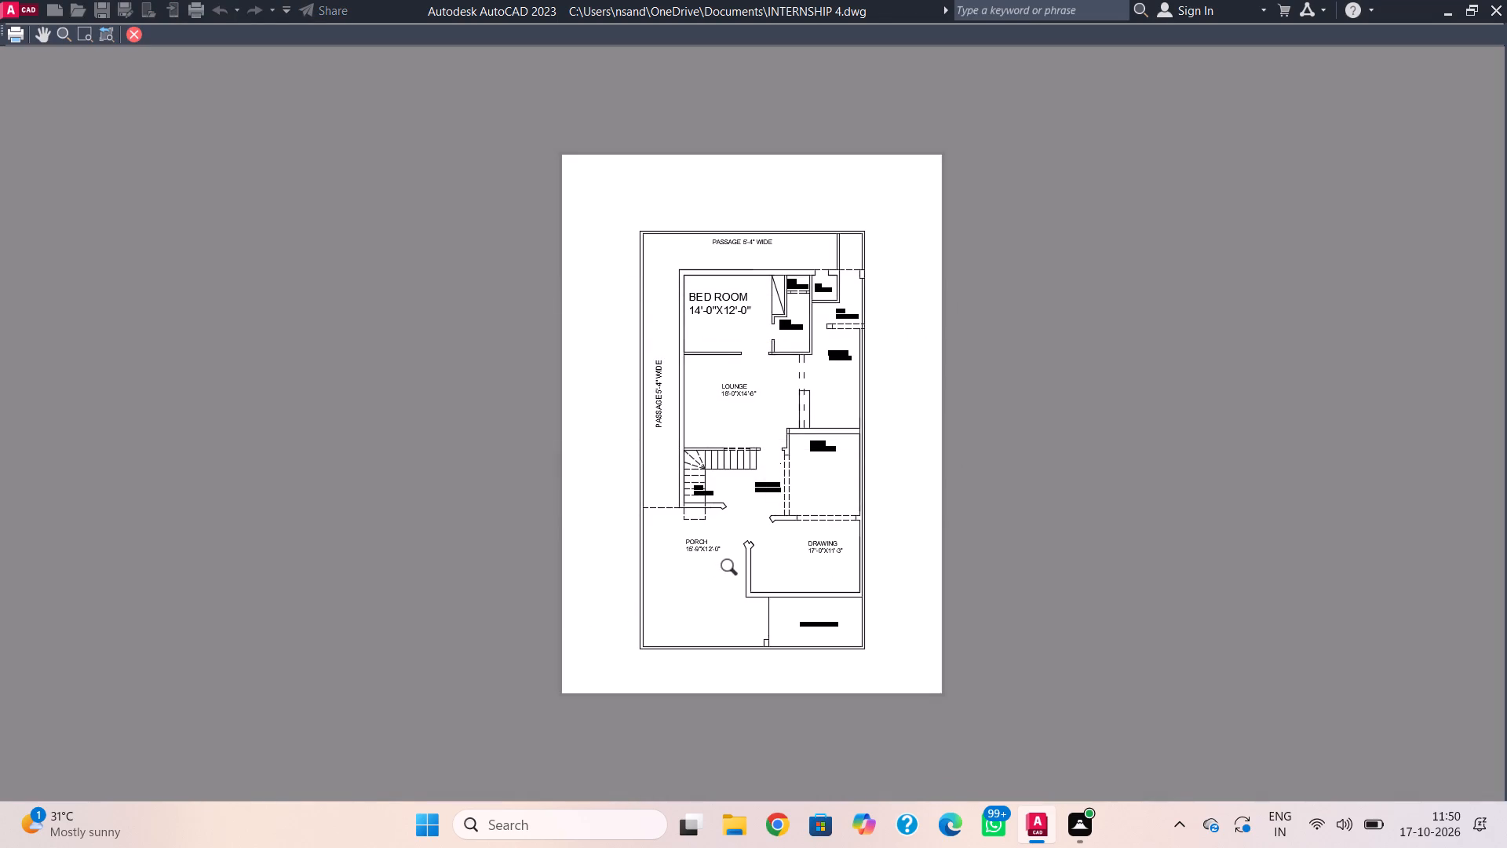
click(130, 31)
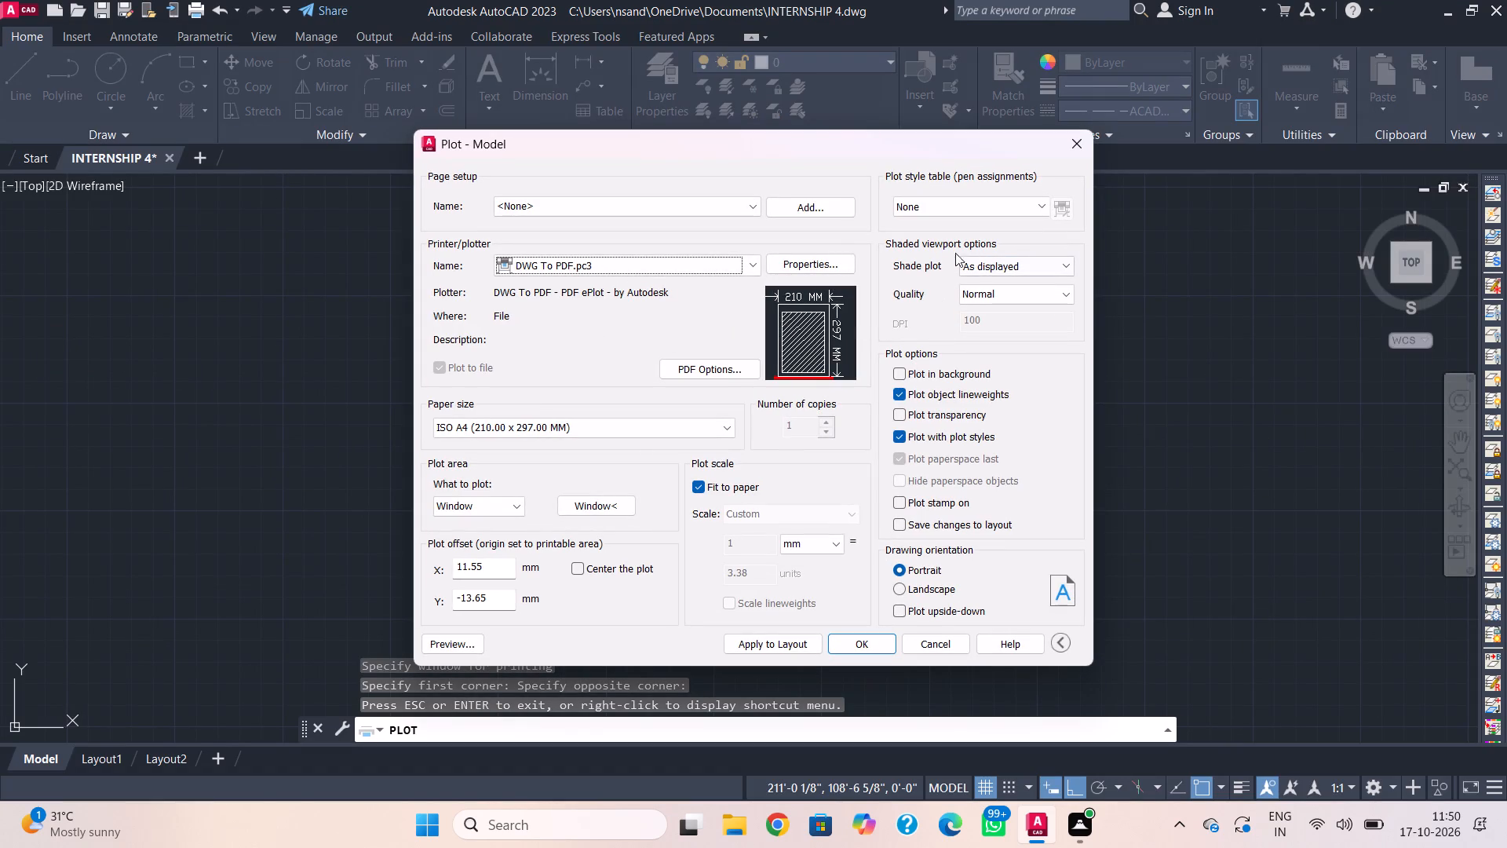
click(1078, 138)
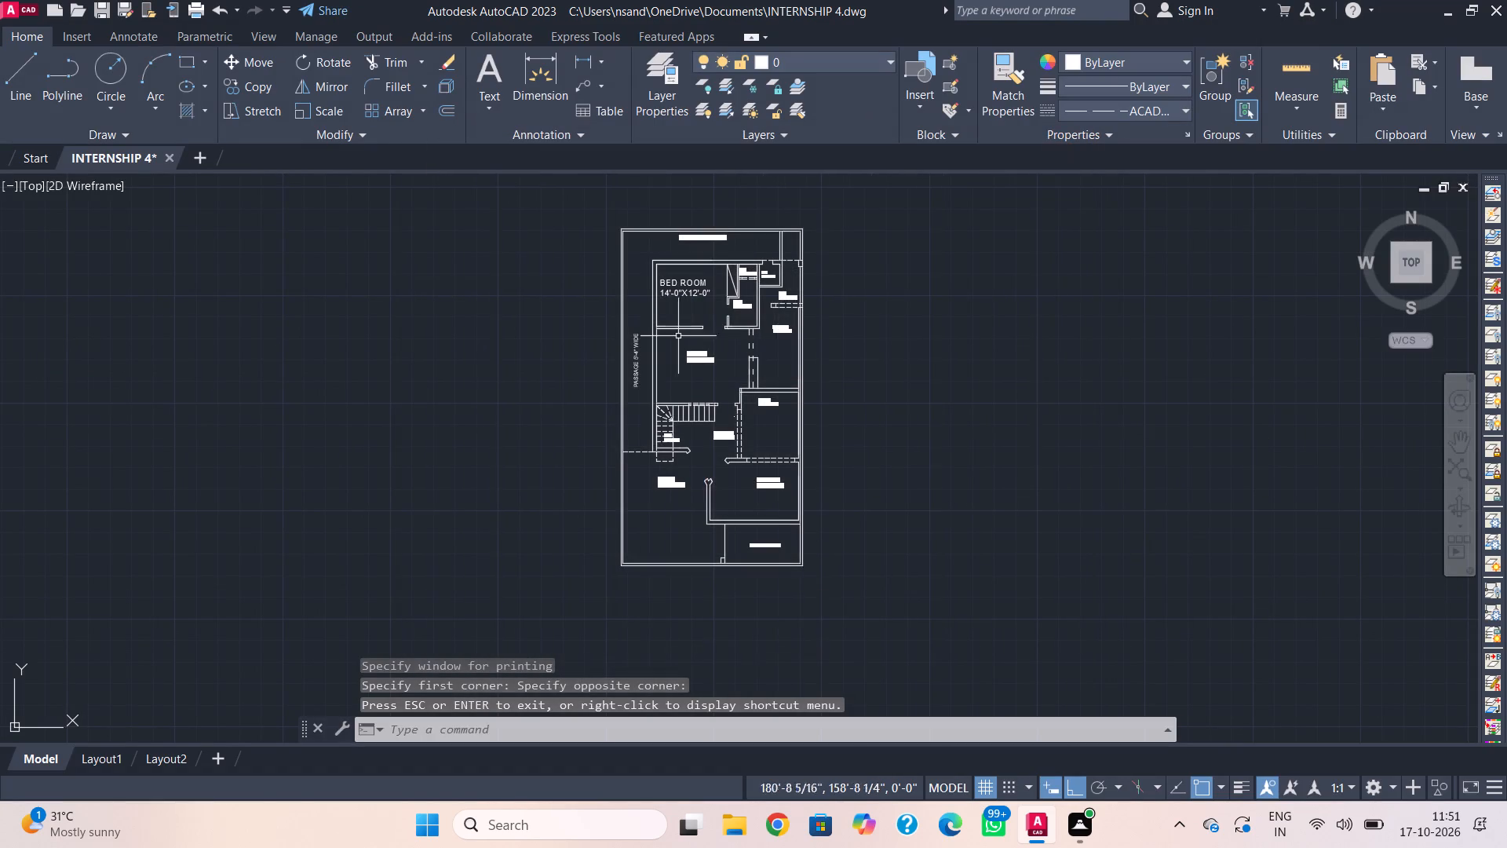
Set up a plot with the DWG To PDF.pc3 plotter, using a Window plot area drawn around the whole floor plan.
scroll(786, 313, up, 1)
middle_drag(756, 364, 805, 301)
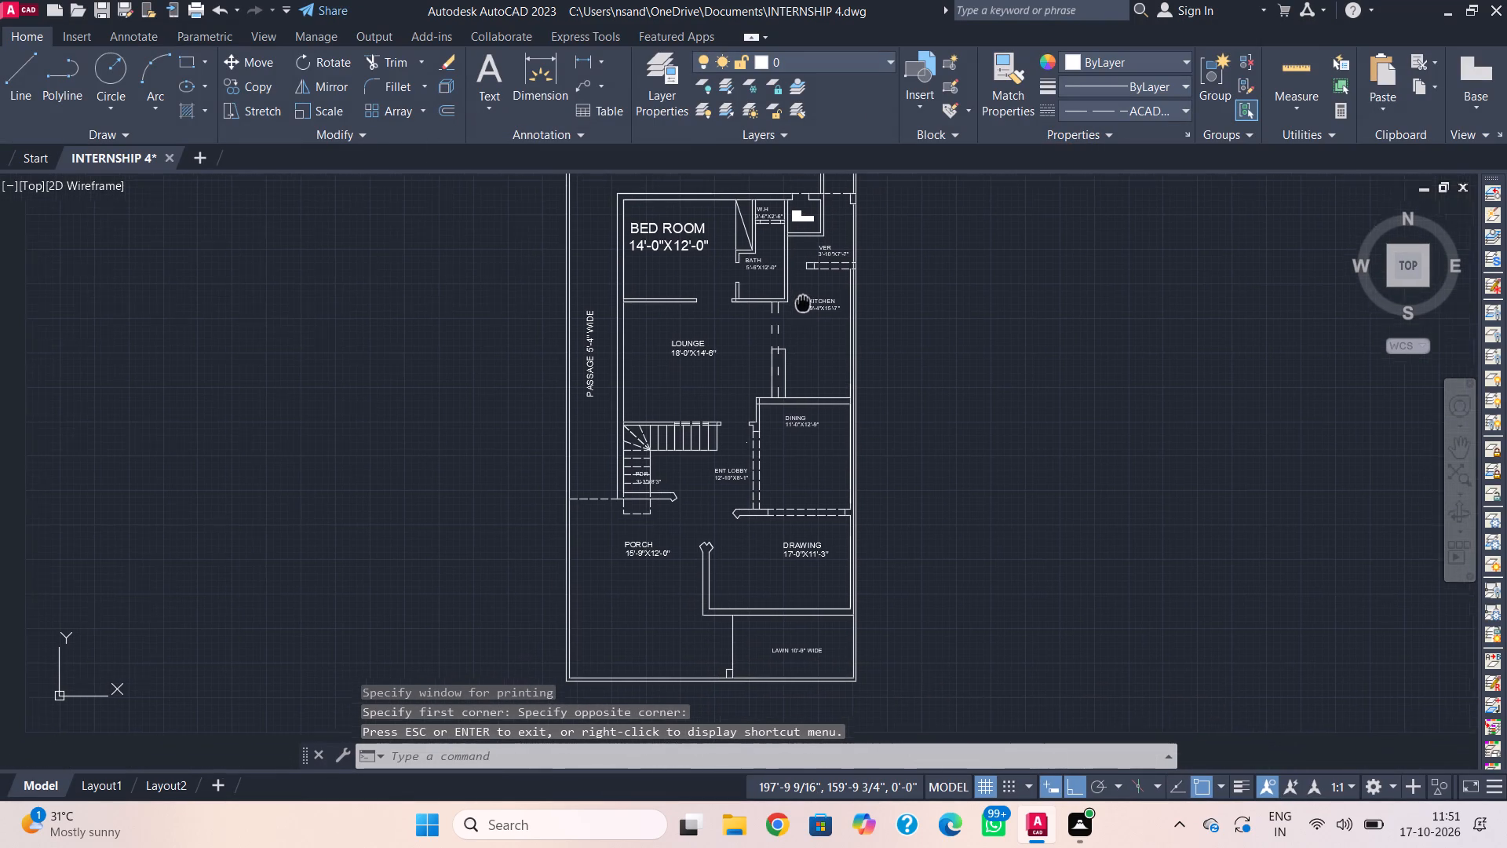
middle_drag(805, 301, 805, 313)
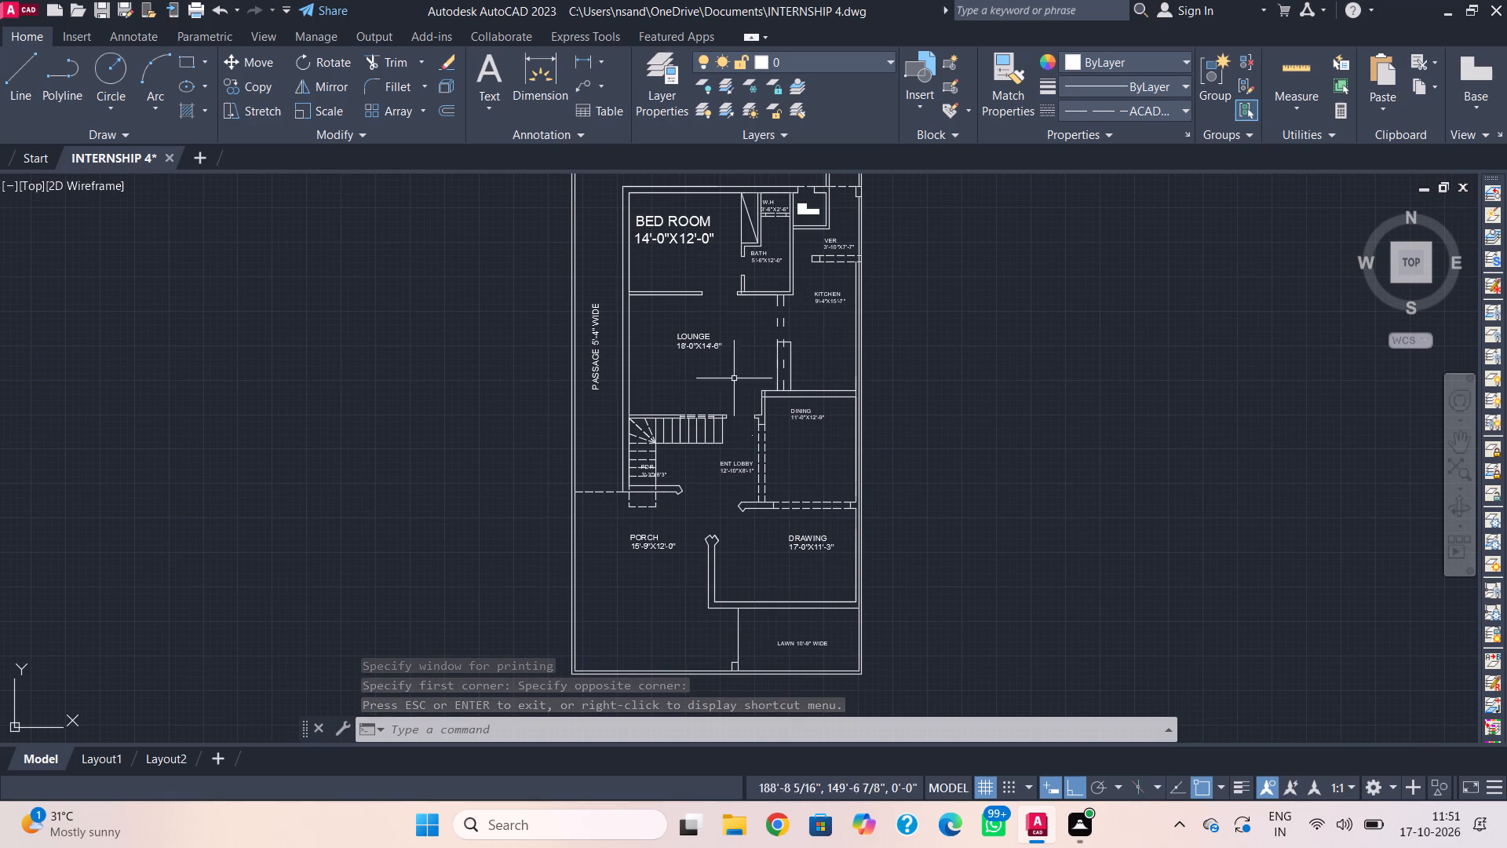
text(PLO)
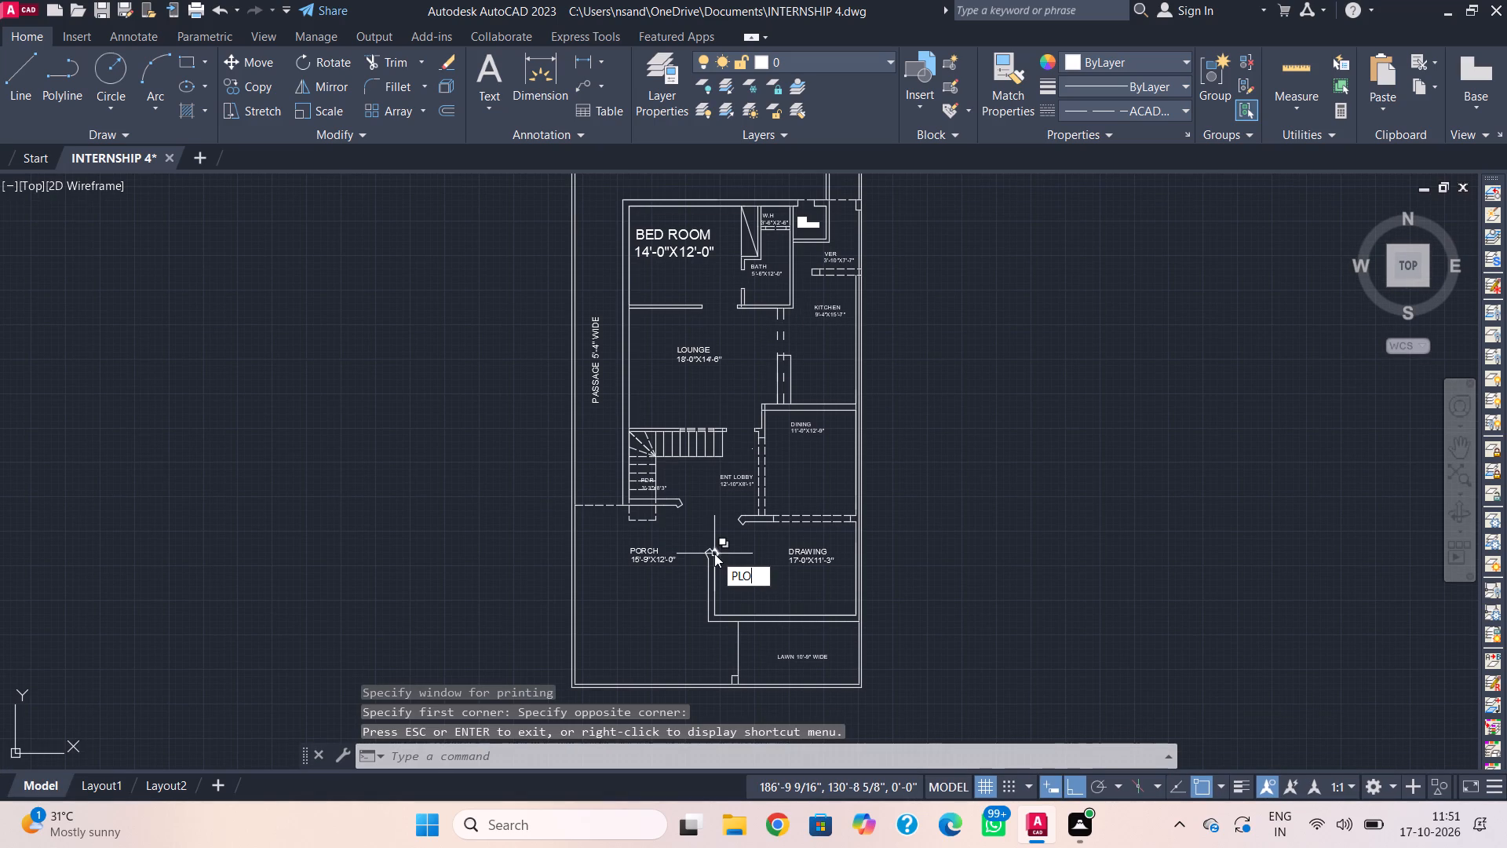
click(757, 598)
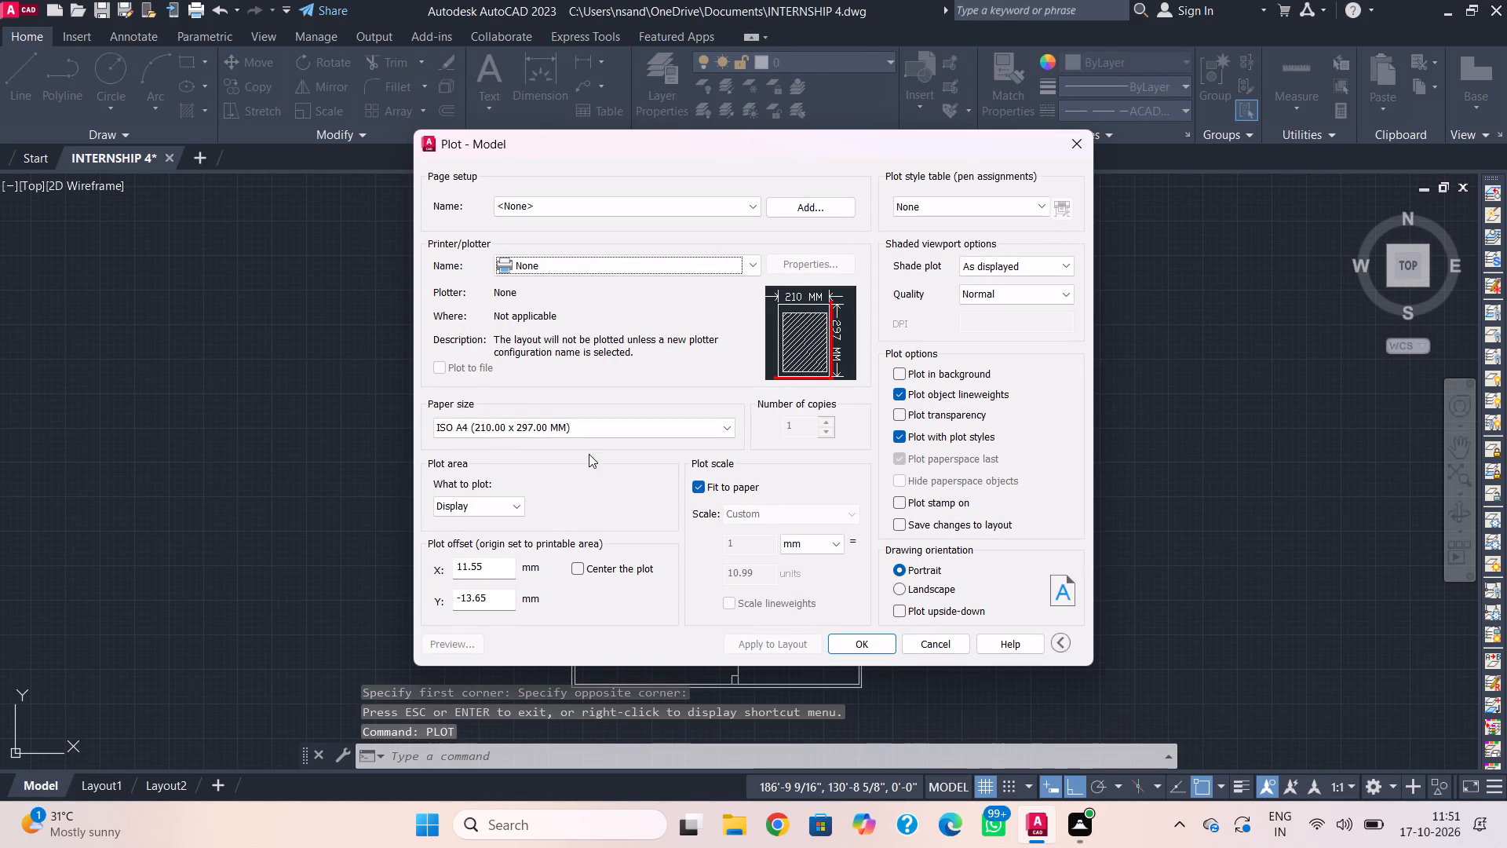
click(567, 269)
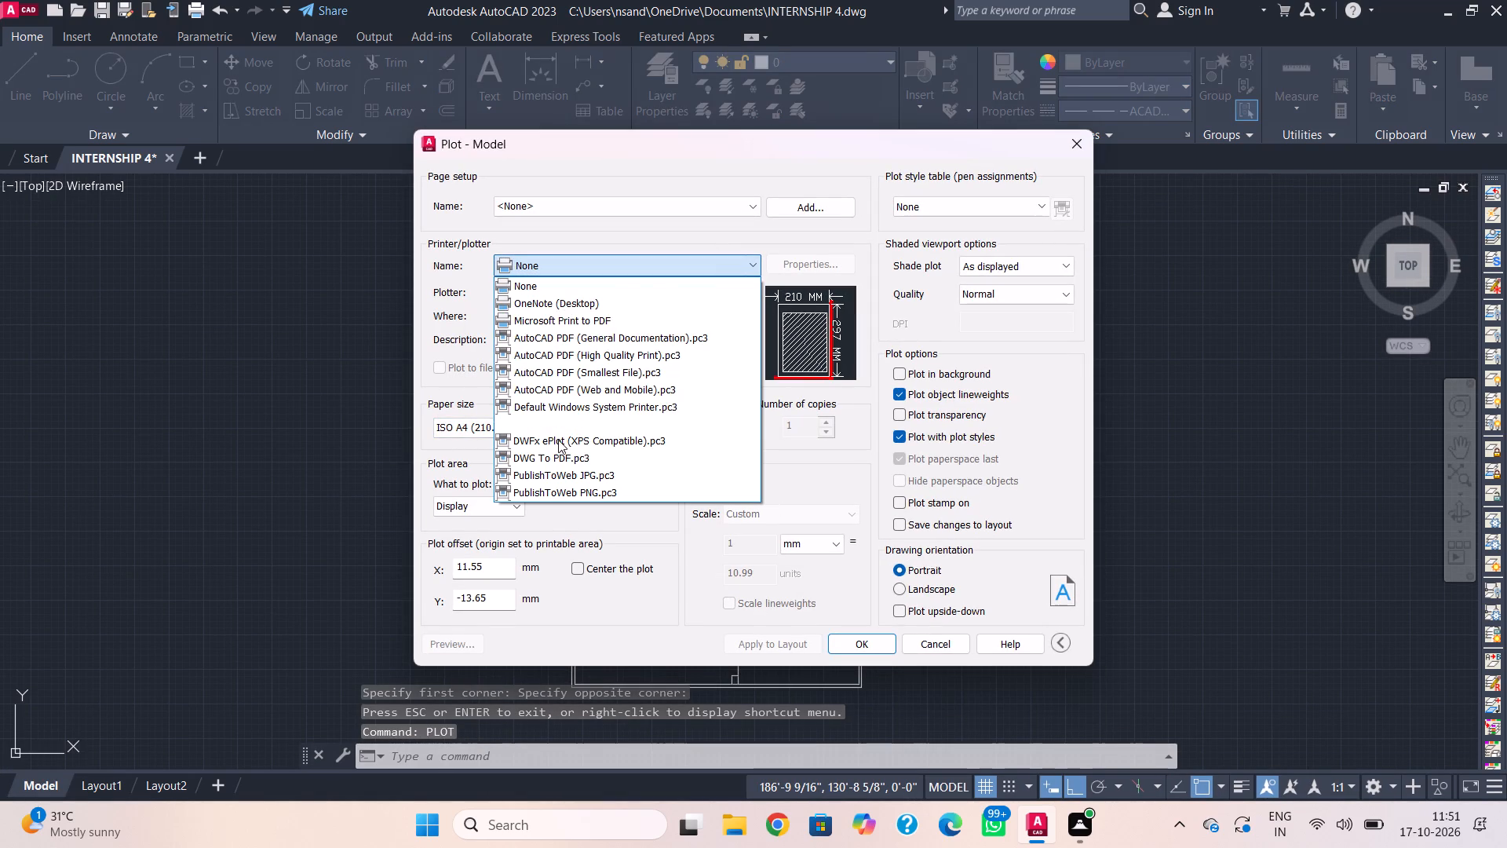
click(564, 460)
click(486, 502)
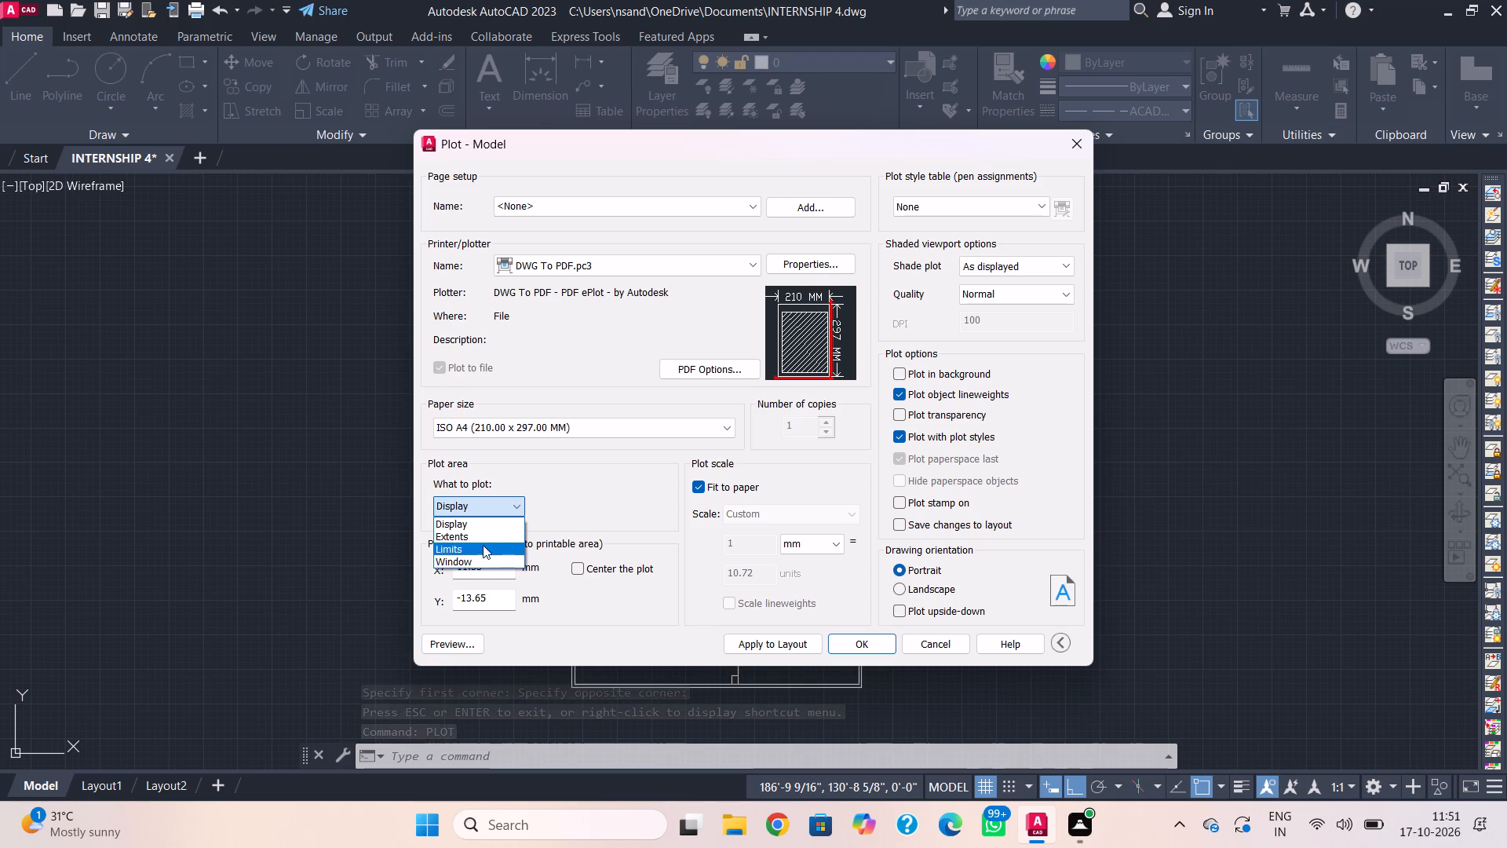
click(483, 557)
middle_drag(594, 351, 602, 375)
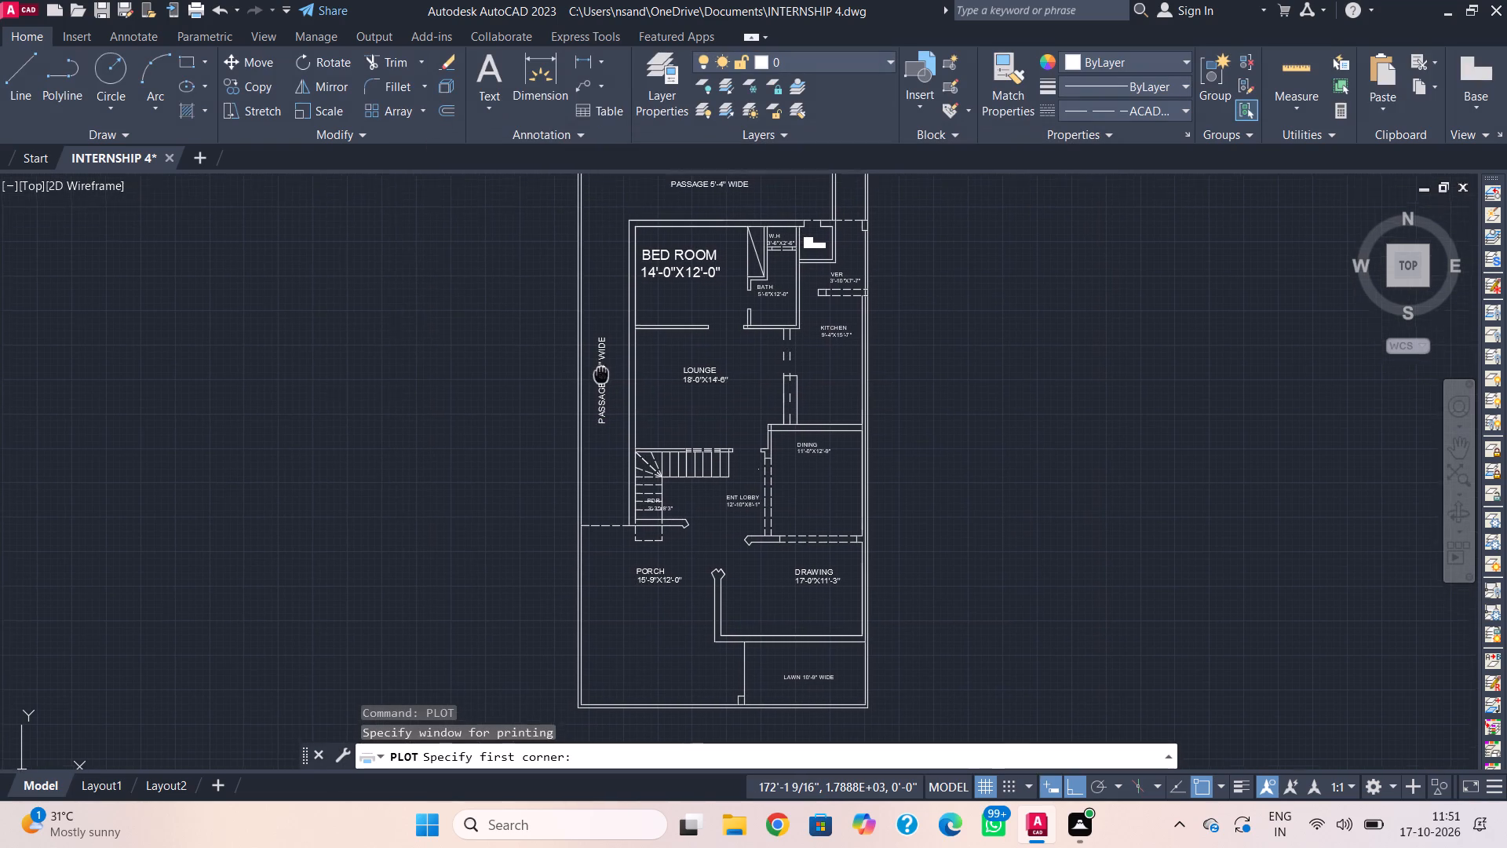
middle_drag(602, 375, 604, 386)
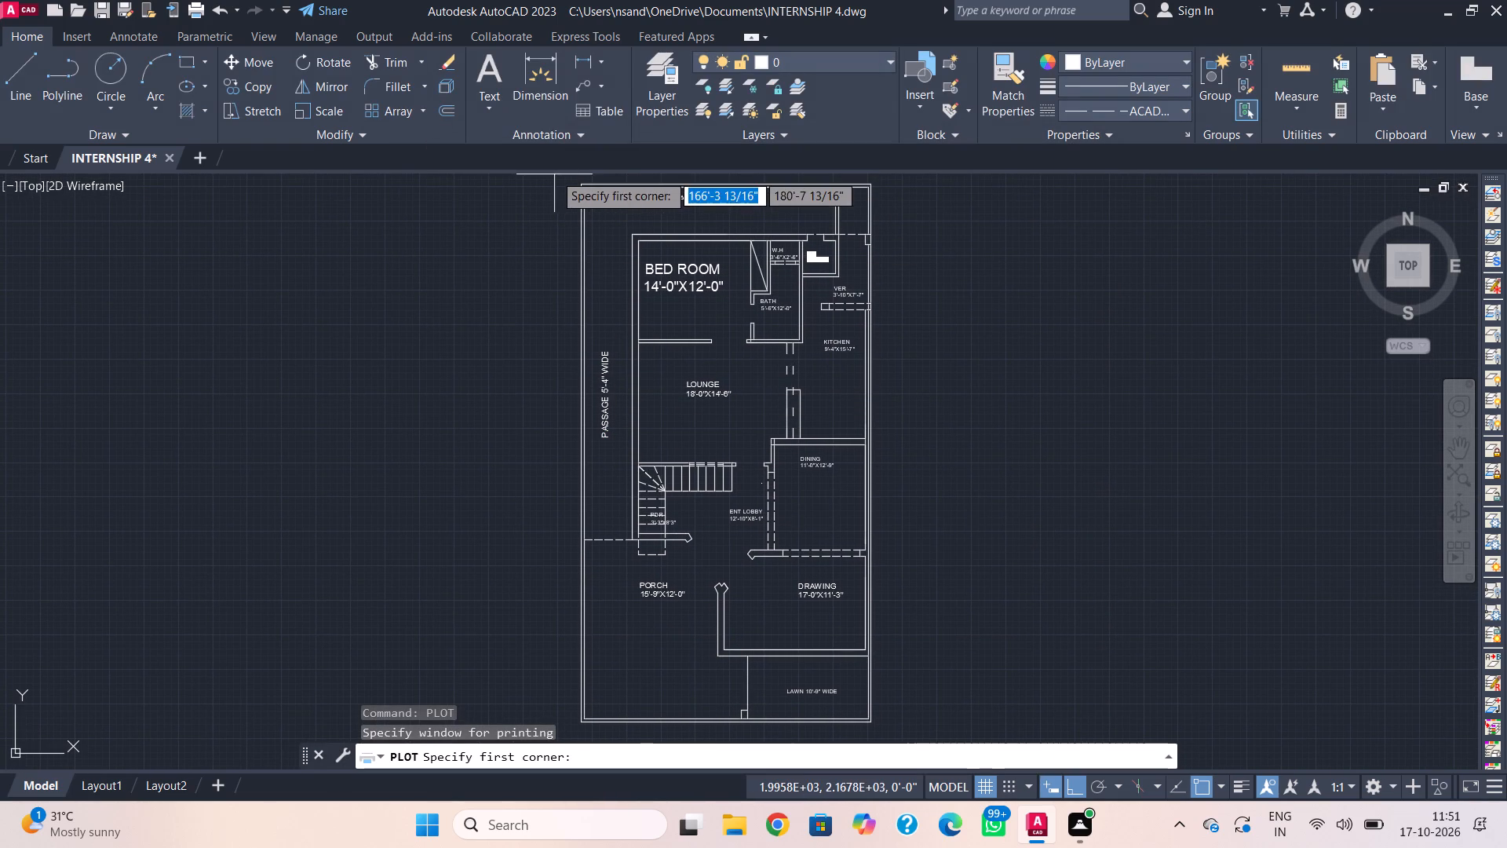
click(554, 174)
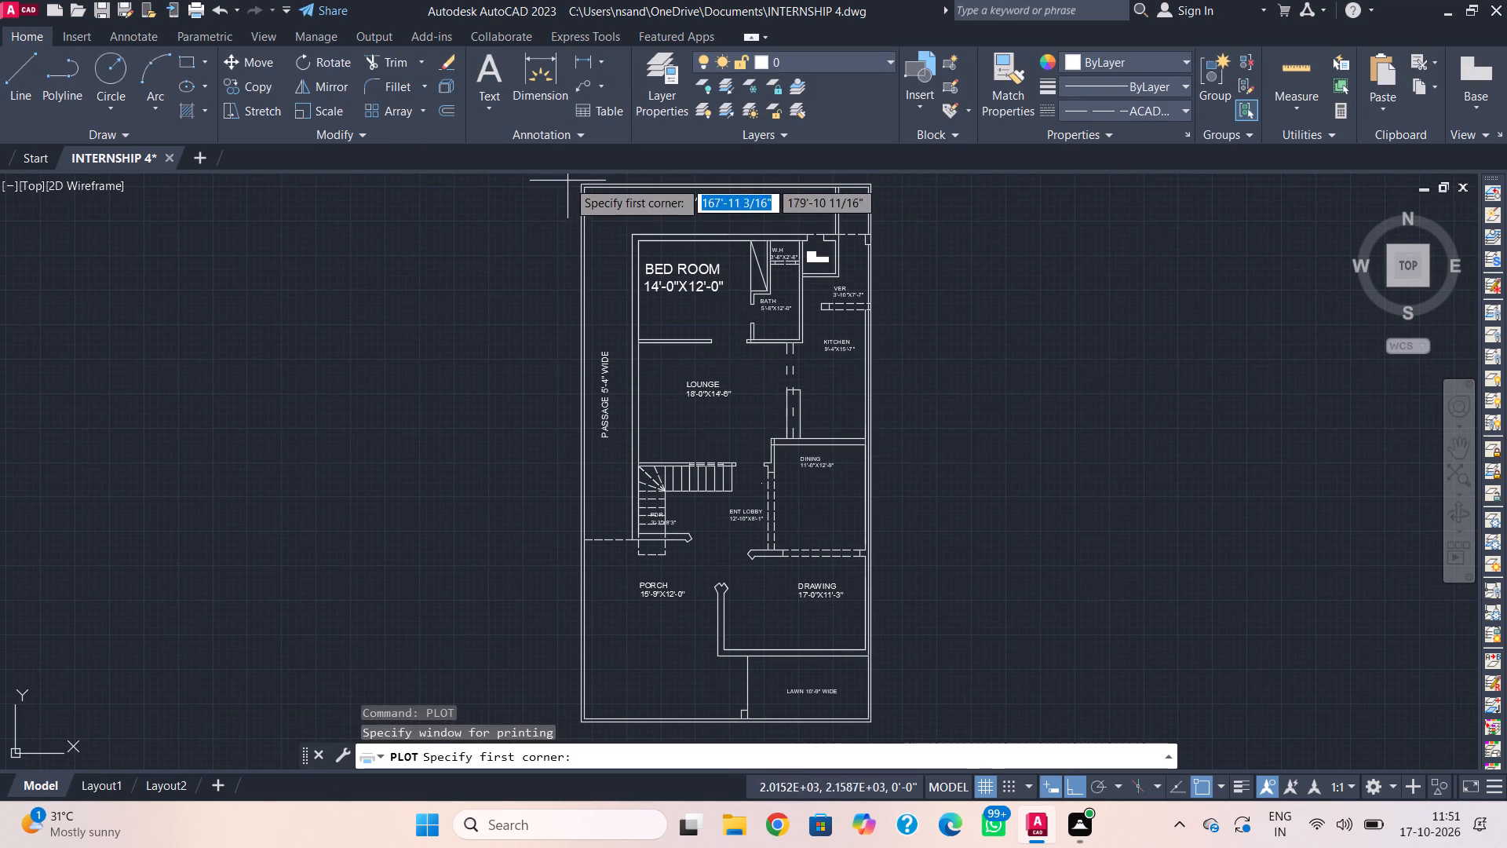
drag(567, 179, 893, 683)
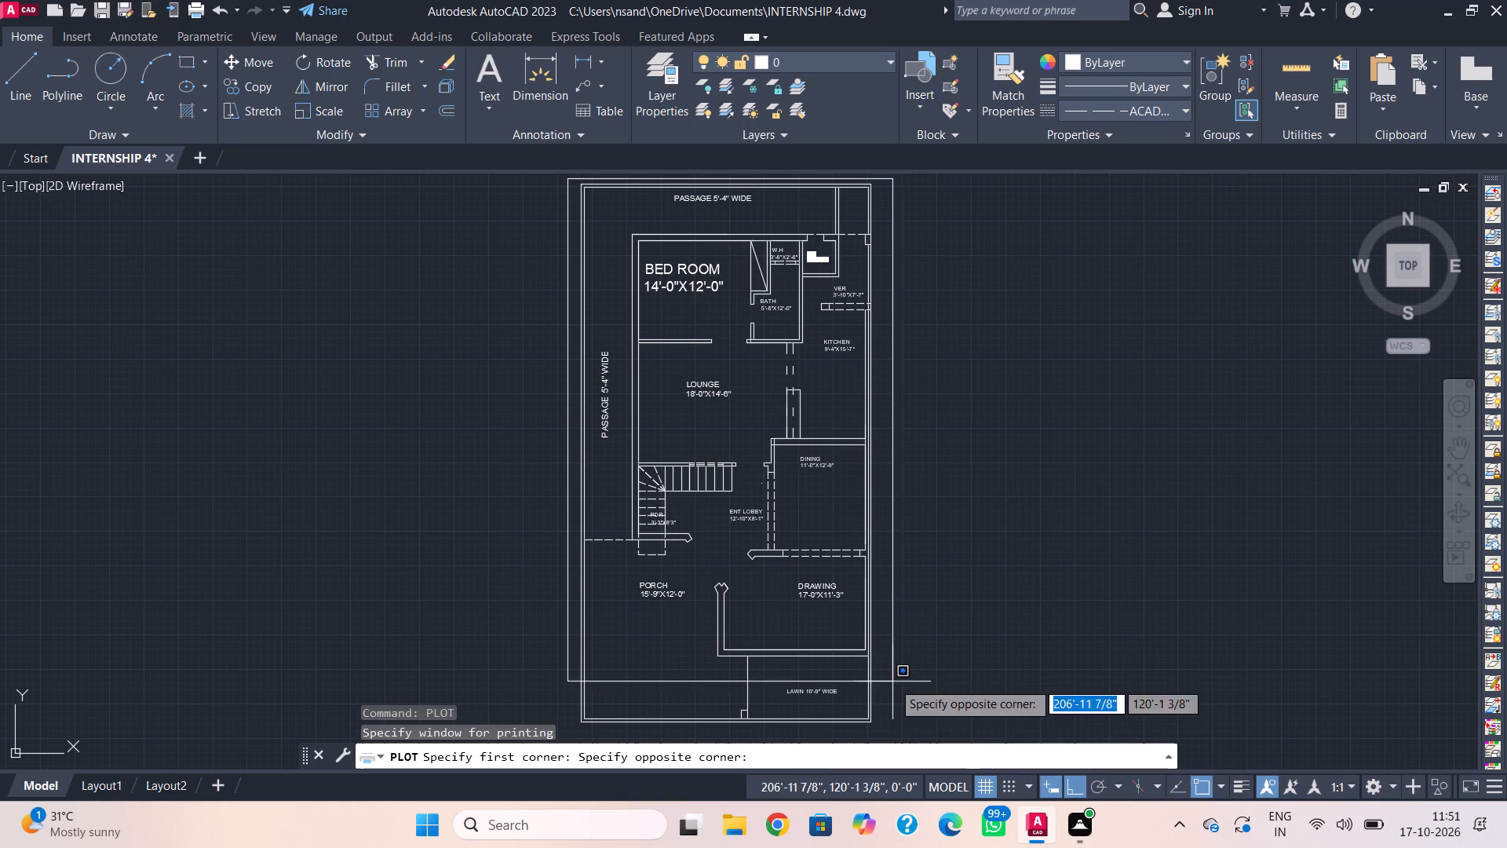
drag(893, 683, 900, 734)
click(900, 734)
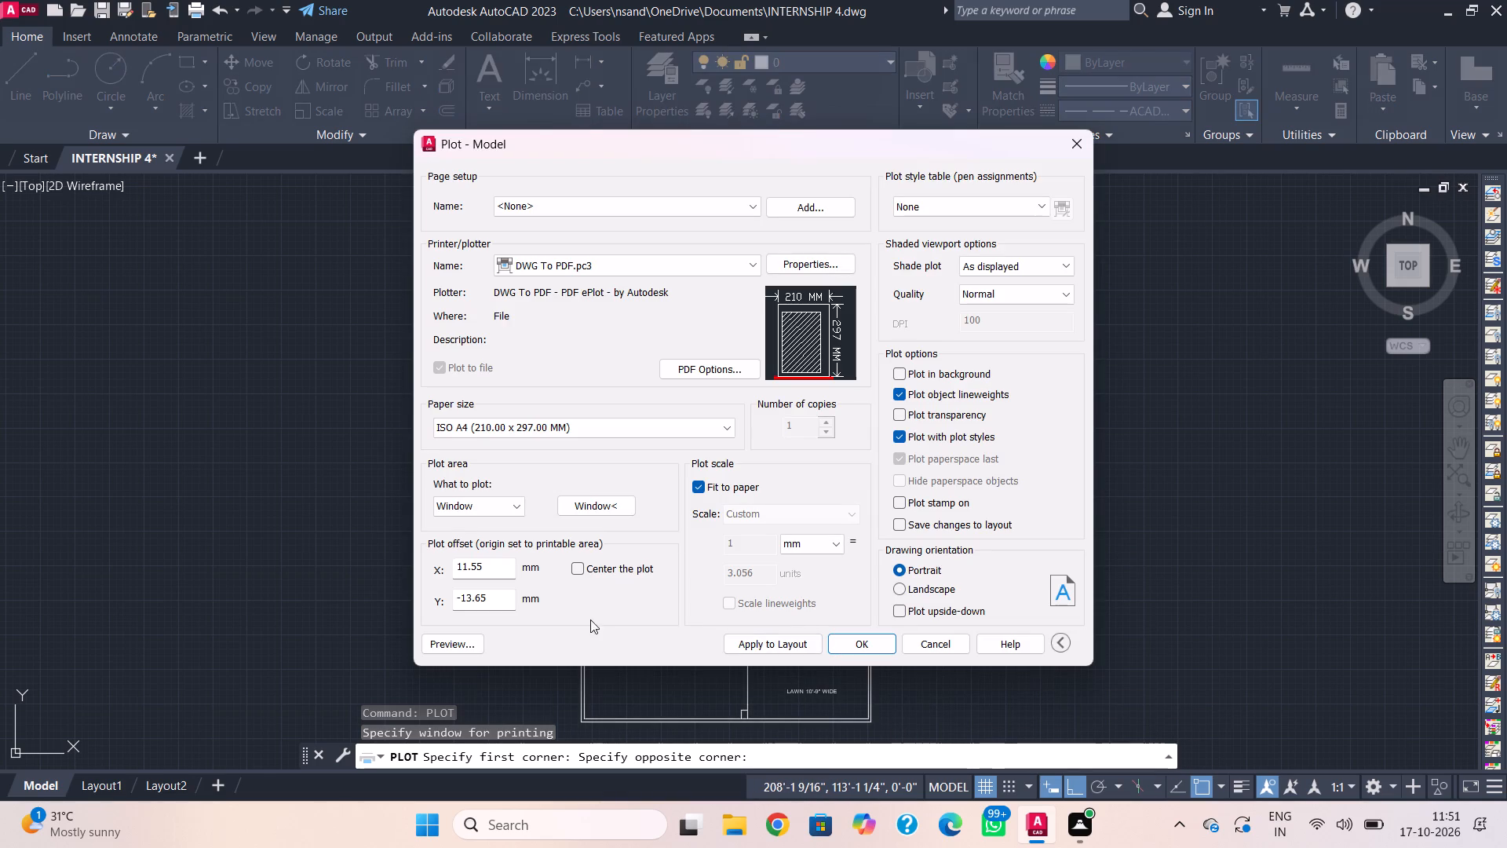
Preview the plot, examine the room labels and how the plan sits on the sheet, and close the preview.
click(472, 641)
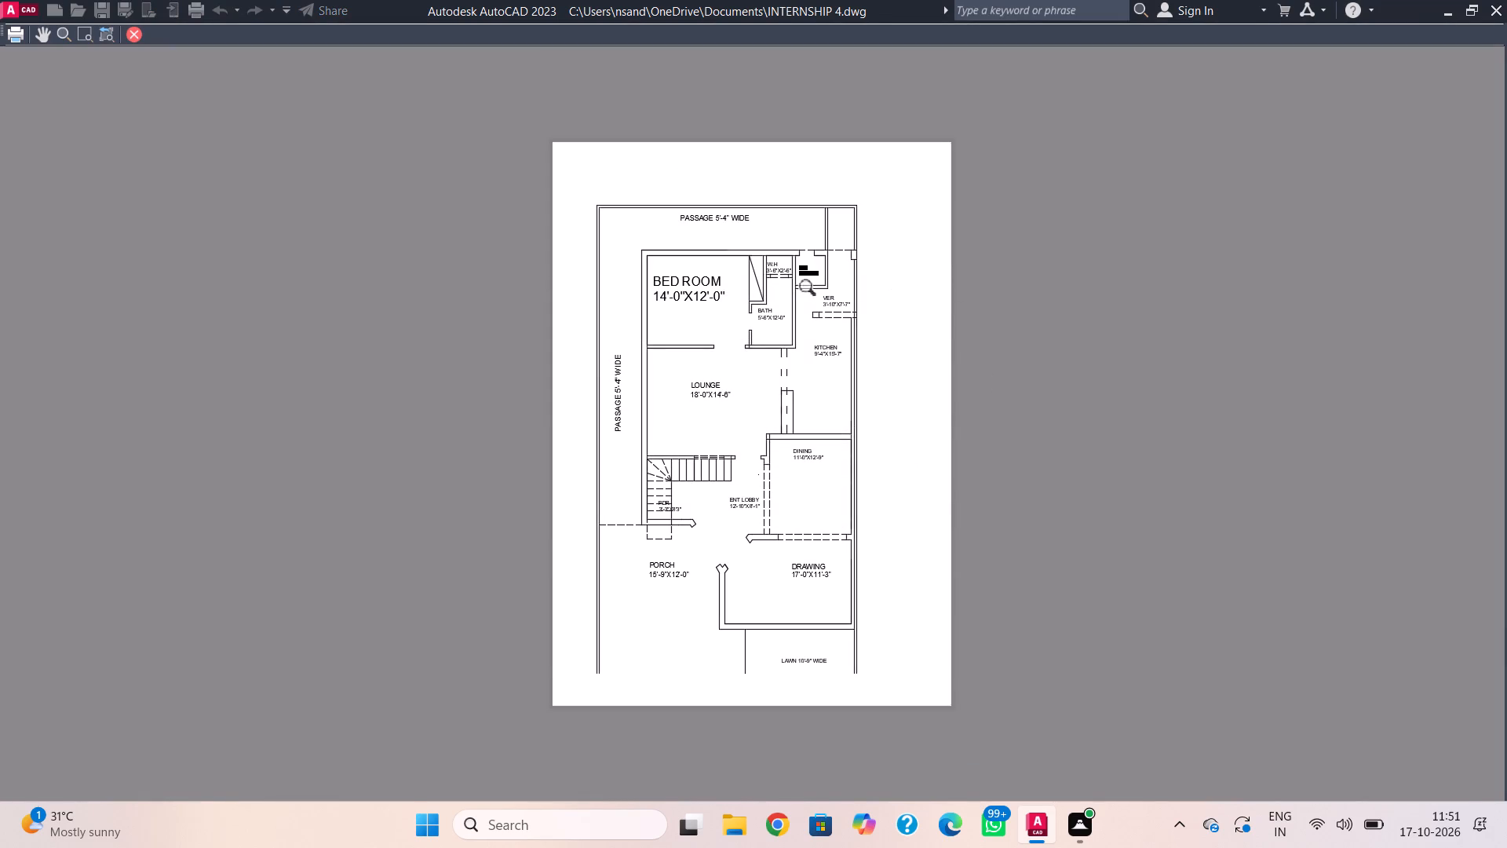
scroll(810, 273, up, 4)
scroll(812, 282, down, 3)
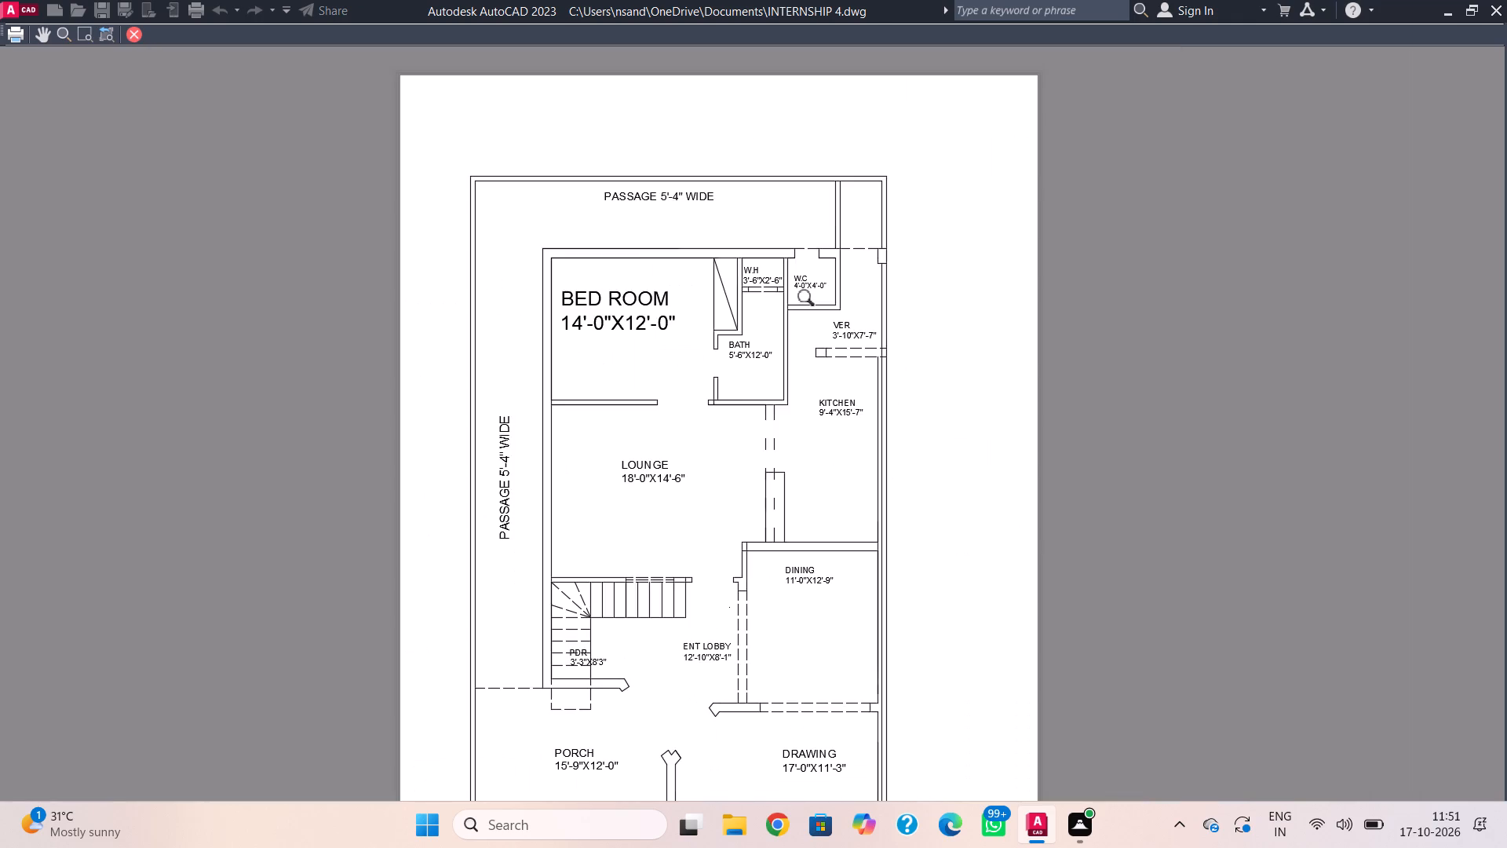
scroll(811, 302, down, 7)
scroll(807, 311, up, 1)
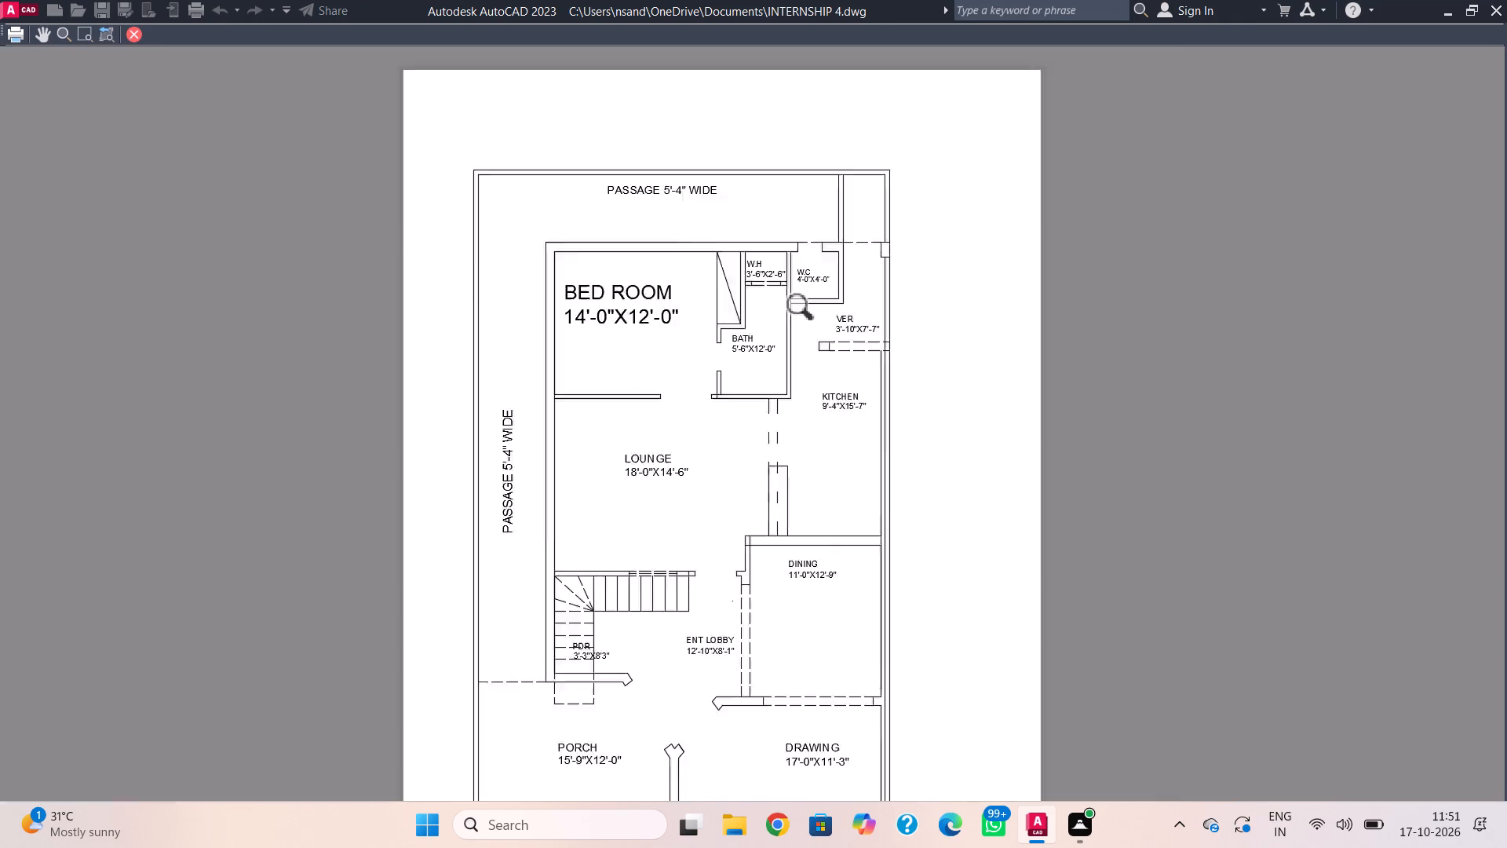
scroll(807, 311, up, 1)
scroll(804, 313, down, 3)
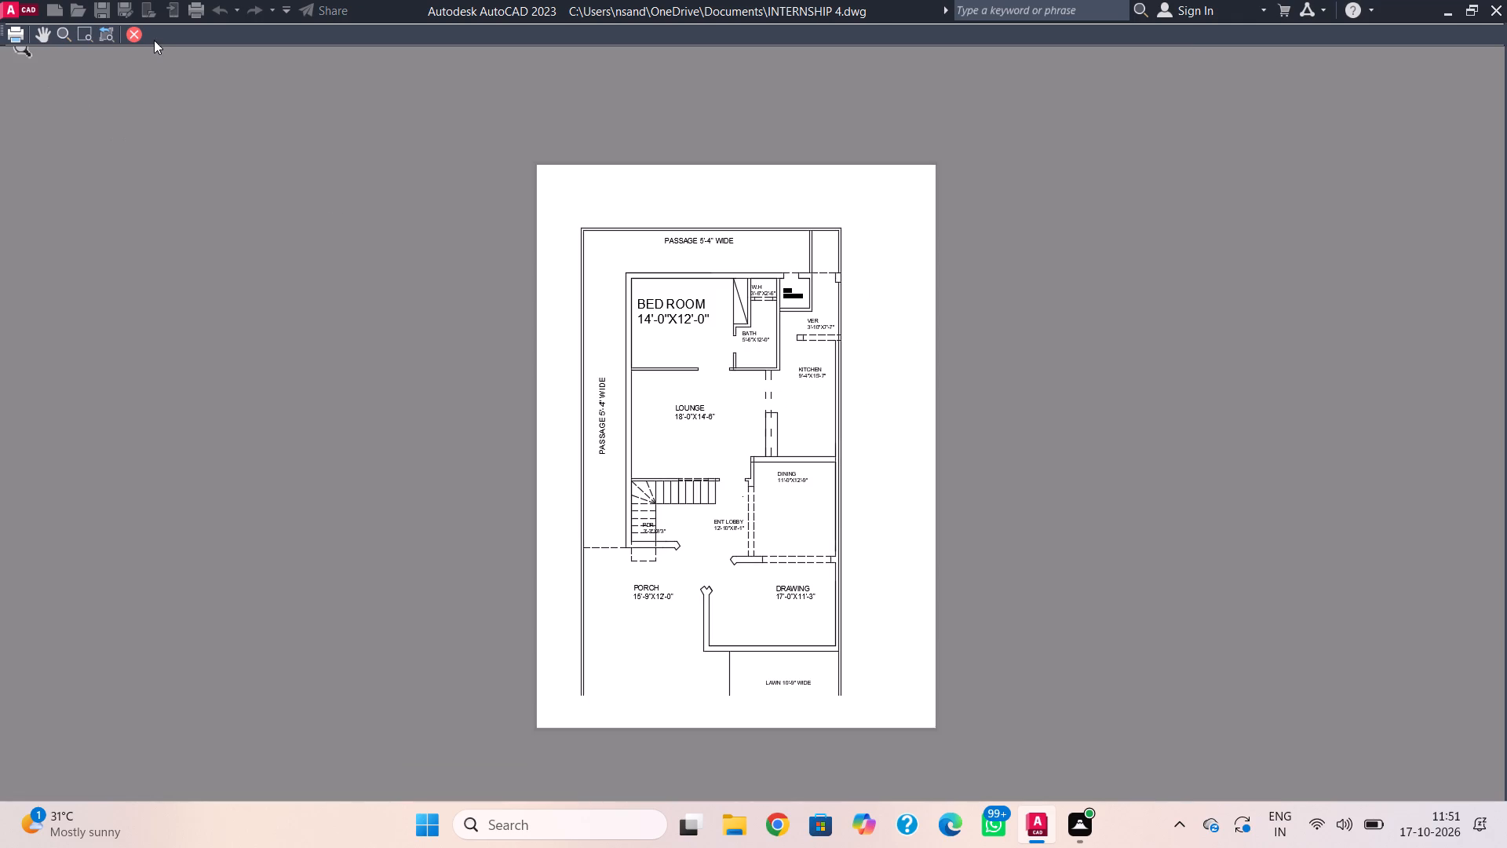
click(126, 32)
middle_drag(619, 438, 580, 360)
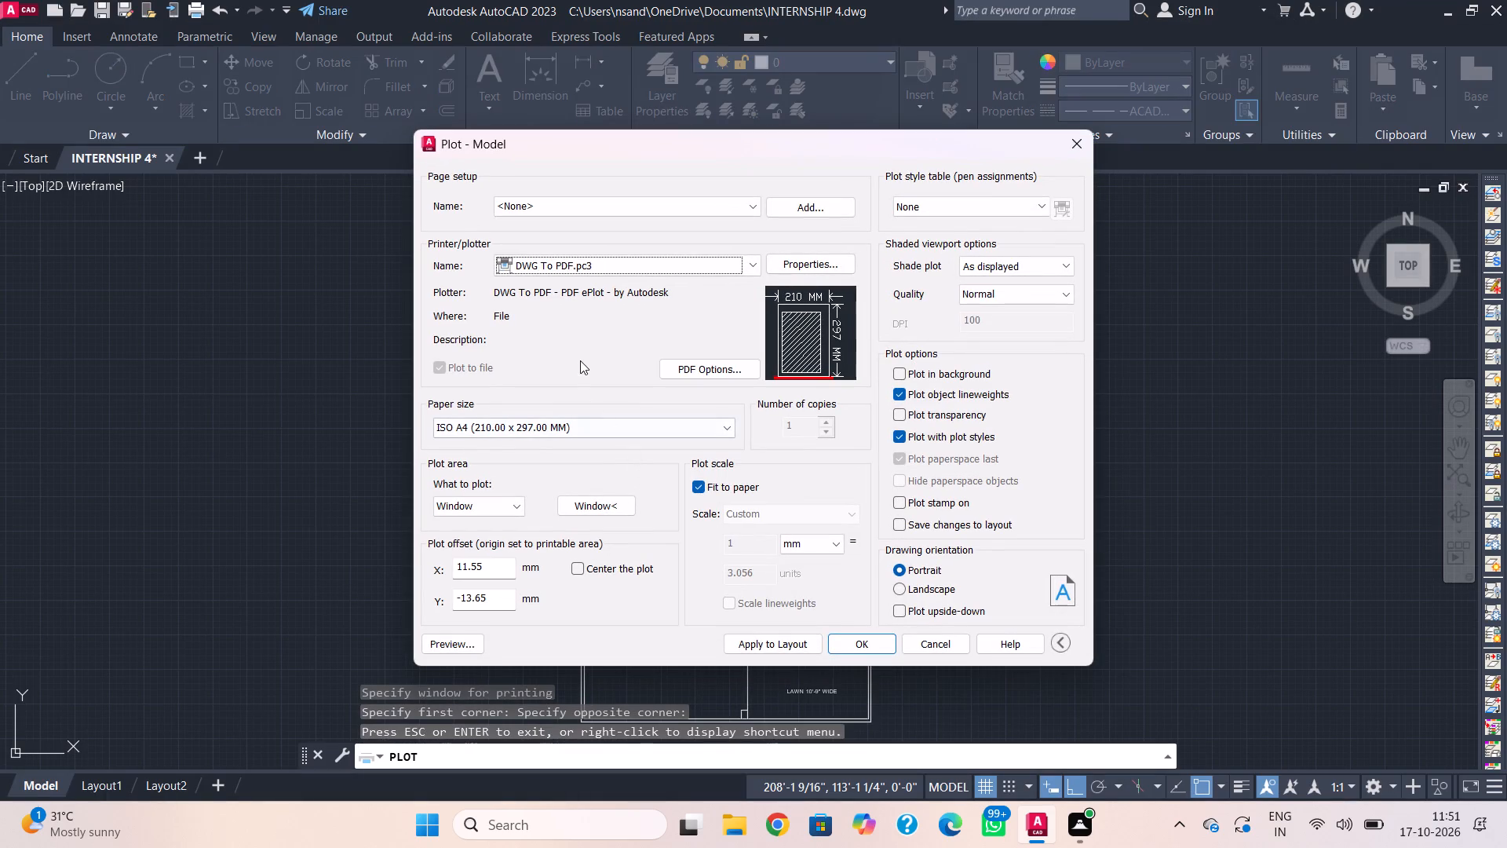
Set the drawing orientation to Landscape, plot to INTERNSHIP 4-Model.pdf in Documents, and close the PDF that opens.
click(901, 590)
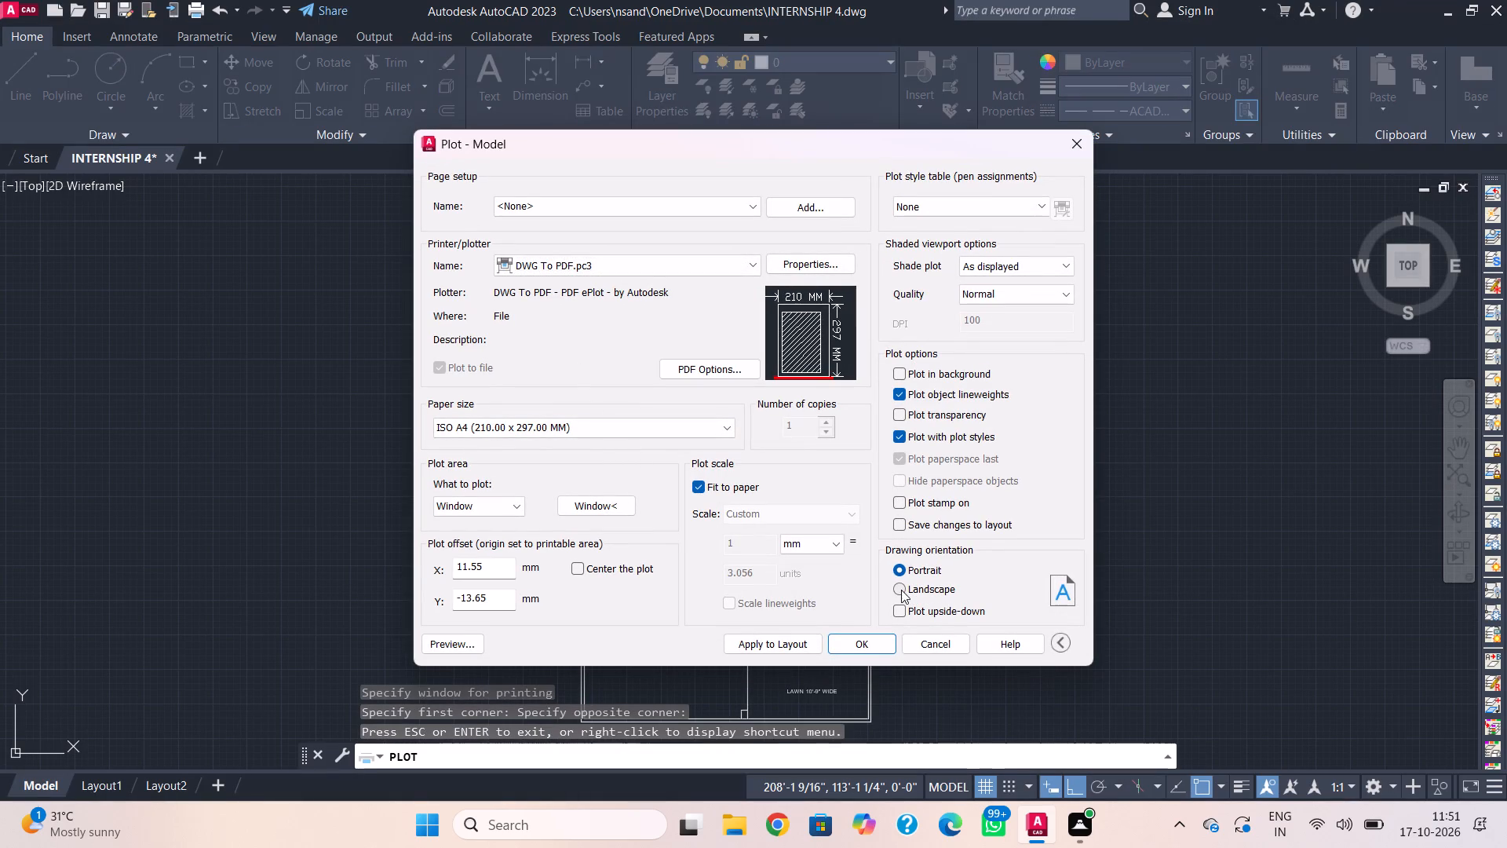
click(863, 649)
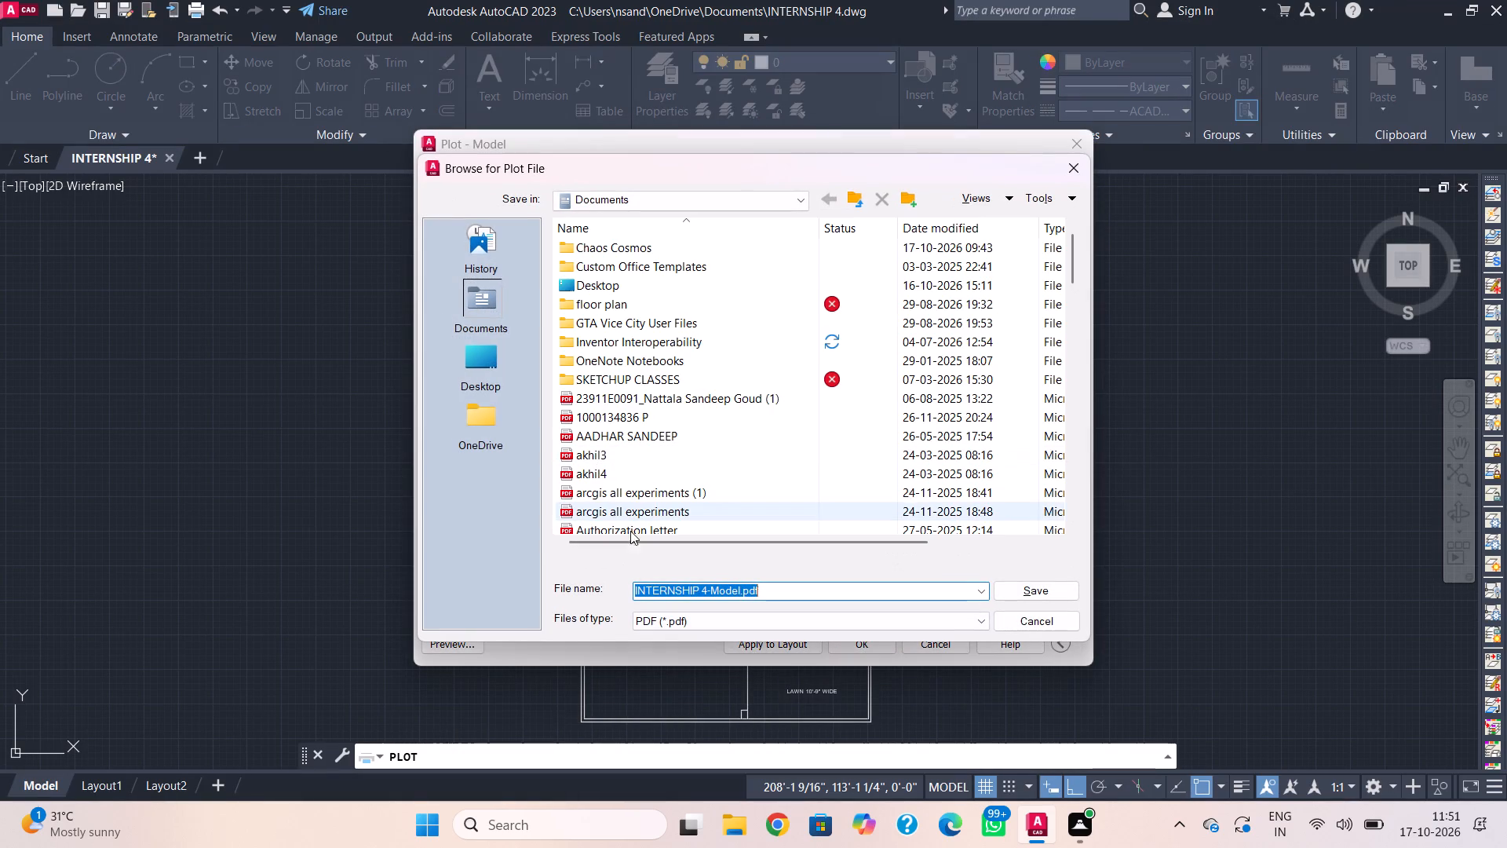
click(1009, 591)
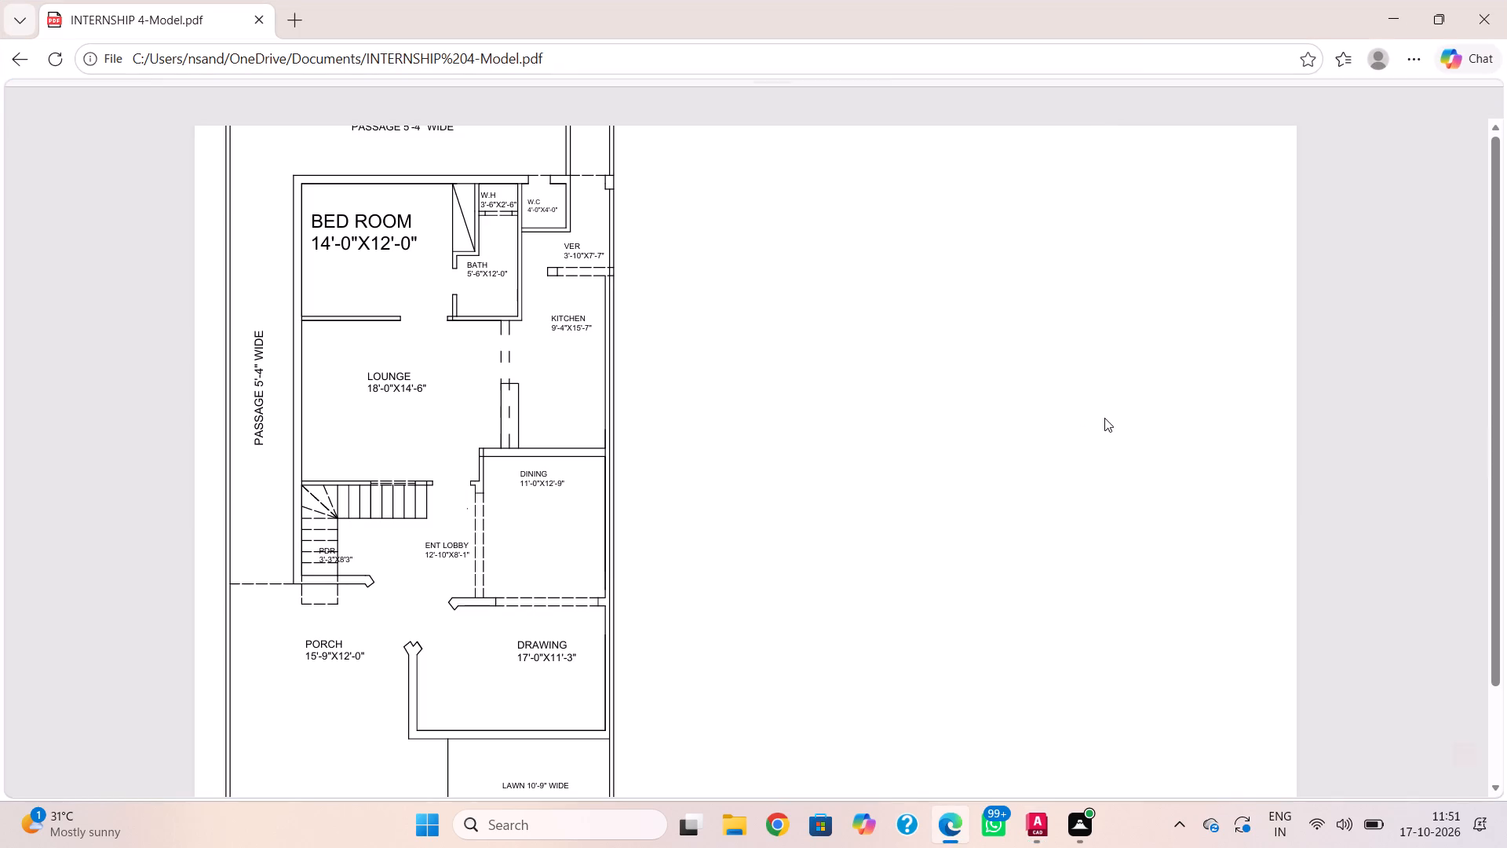
click(1506, 0)
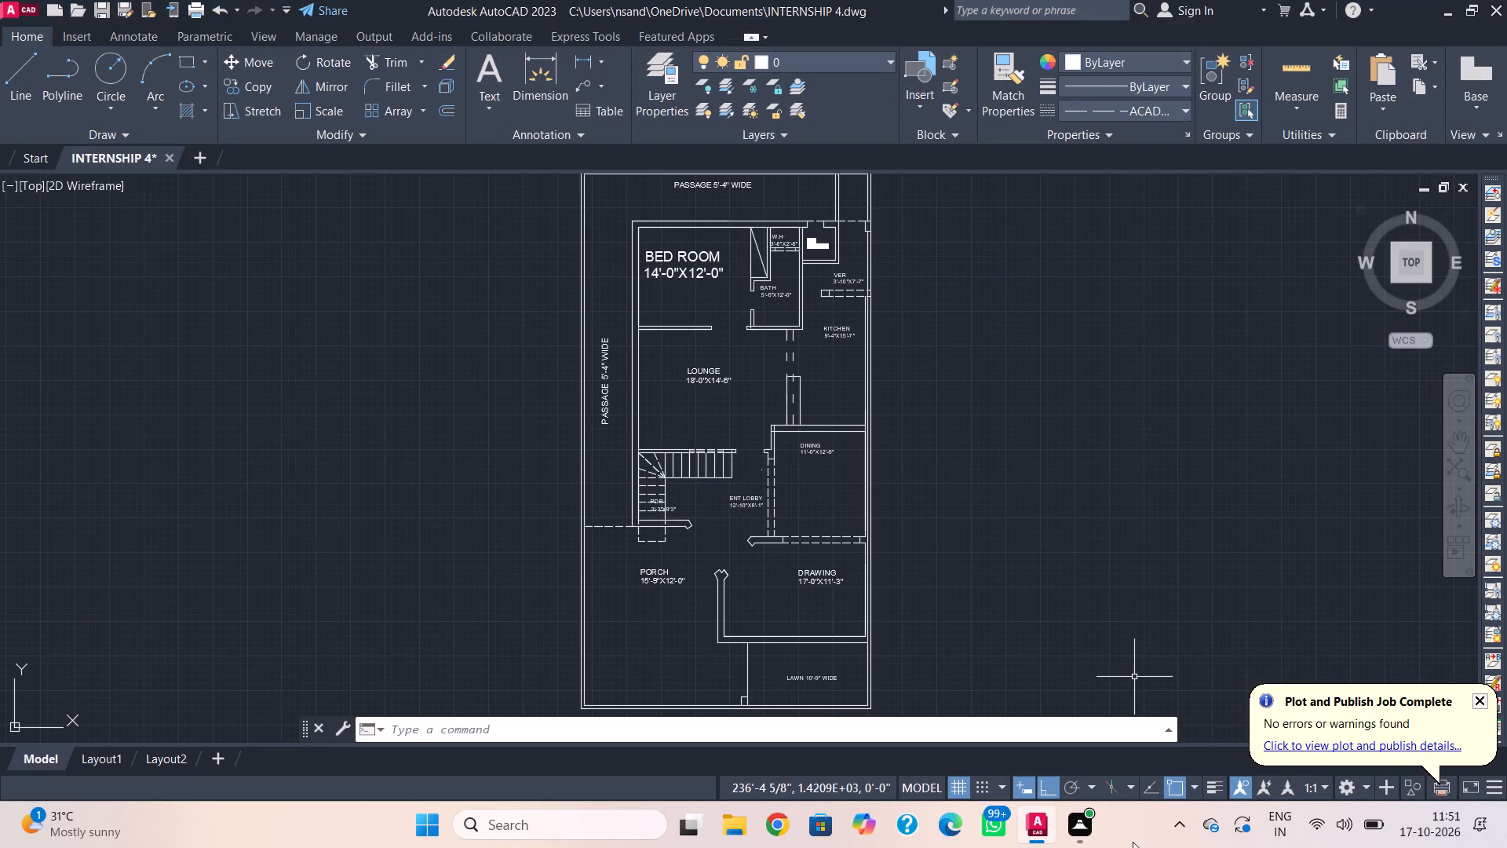